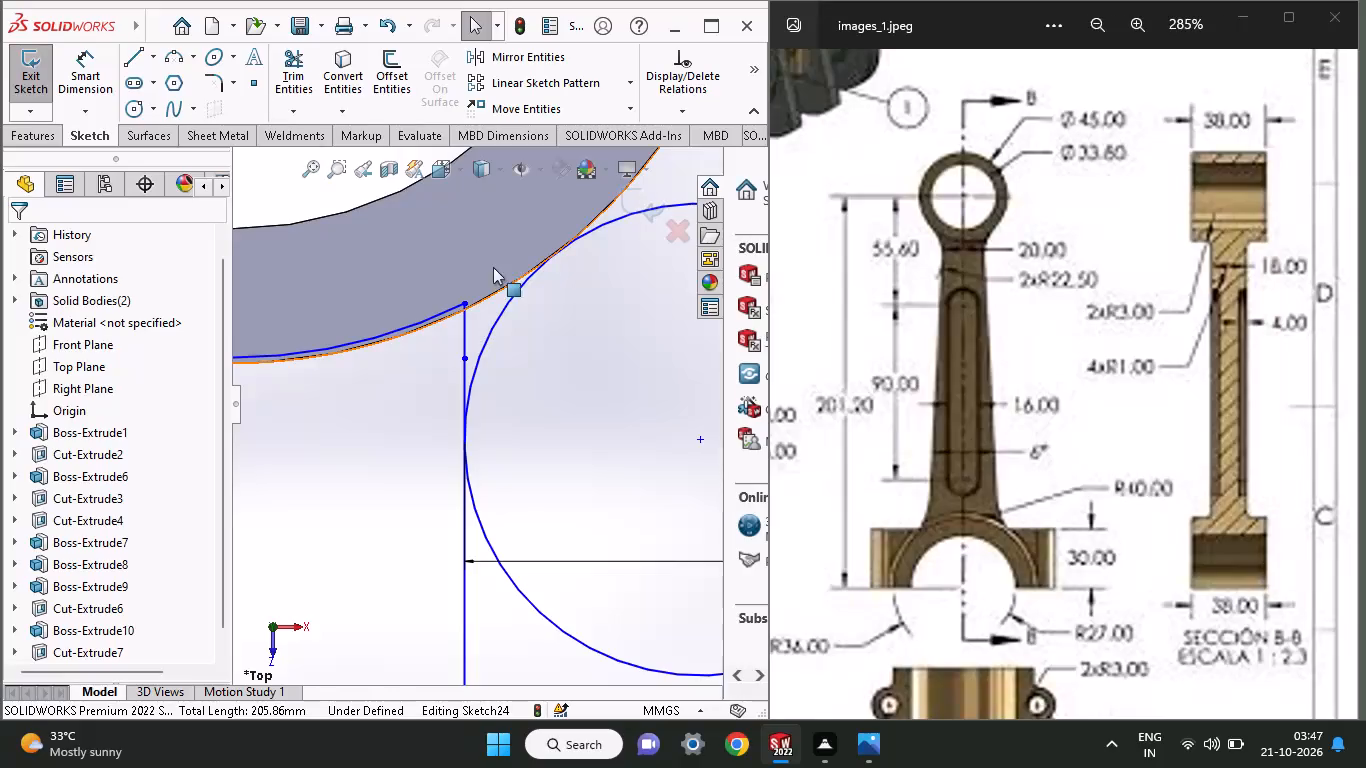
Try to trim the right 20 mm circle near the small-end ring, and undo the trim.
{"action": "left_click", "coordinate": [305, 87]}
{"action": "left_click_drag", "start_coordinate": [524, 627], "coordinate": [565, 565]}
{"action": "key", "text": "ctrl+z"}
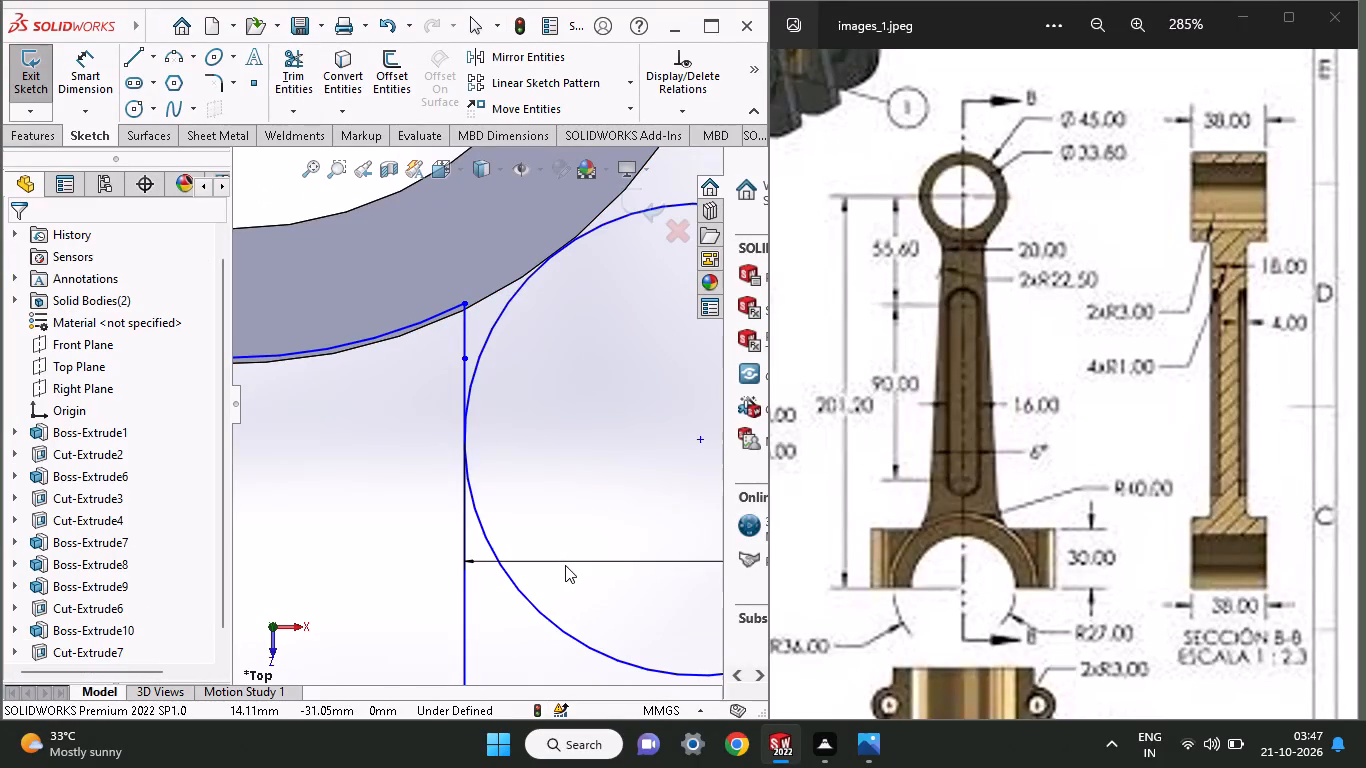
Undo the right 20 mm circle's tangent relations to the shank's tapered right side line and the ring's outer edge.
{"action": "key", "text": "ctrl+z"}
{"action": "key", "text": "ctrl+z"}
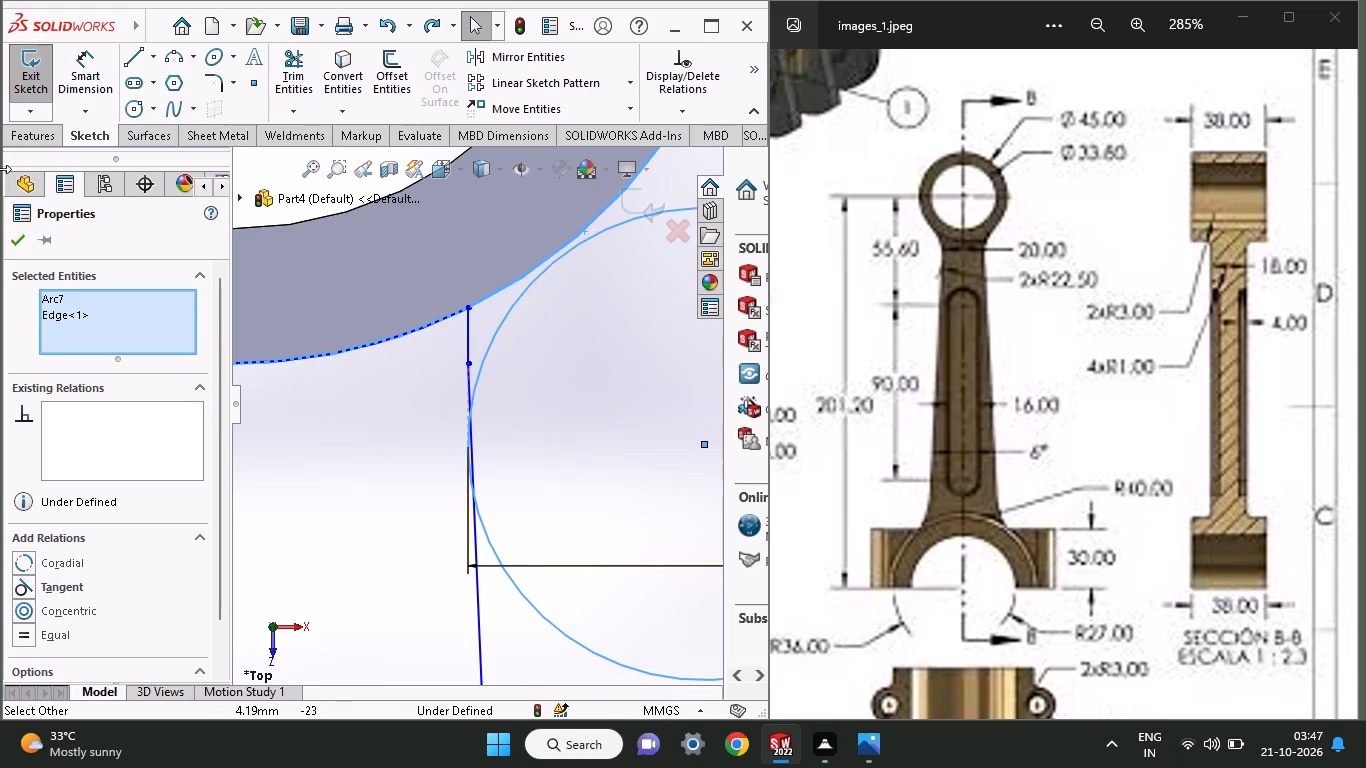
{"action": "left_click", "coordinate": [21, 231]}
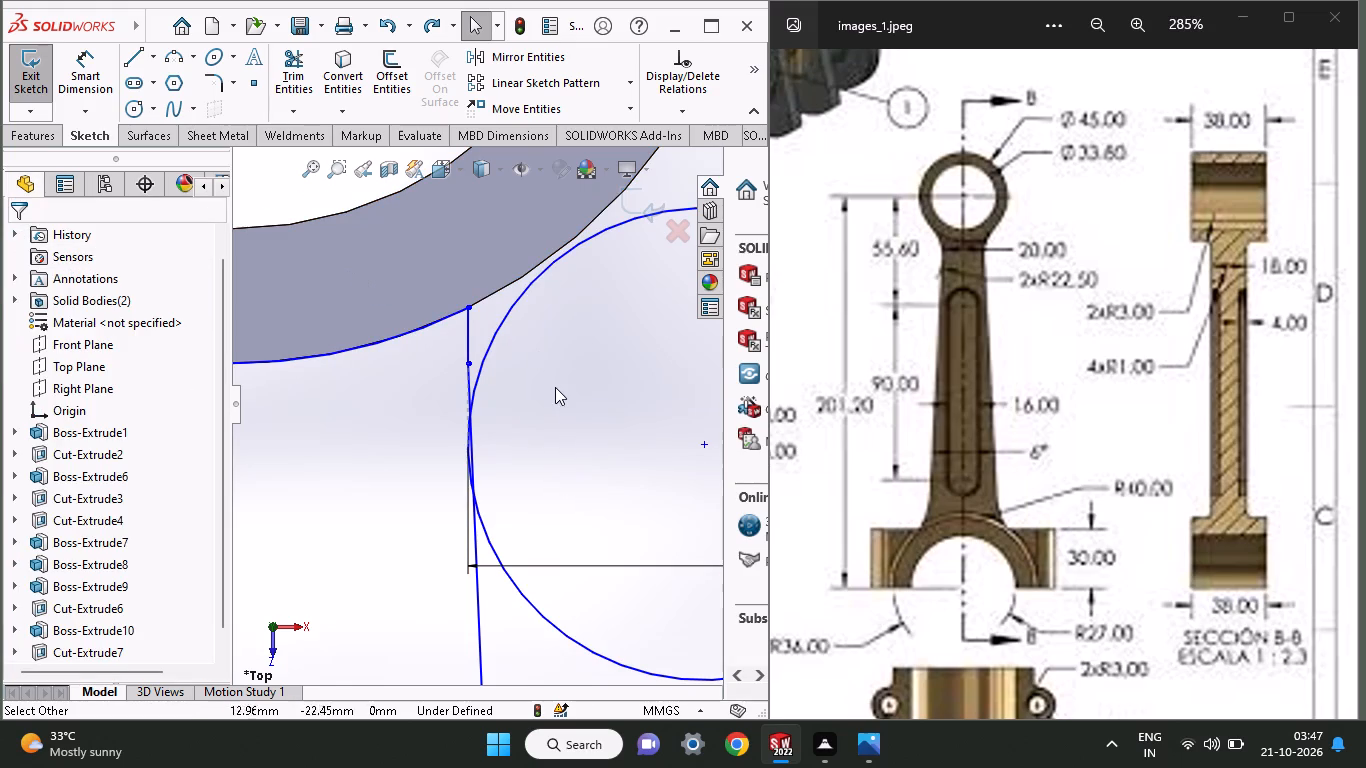
Make the right 20 mm circle tangent to the shank's long right side line.
{"action": "left_click", "coordinate": [477, 552]}
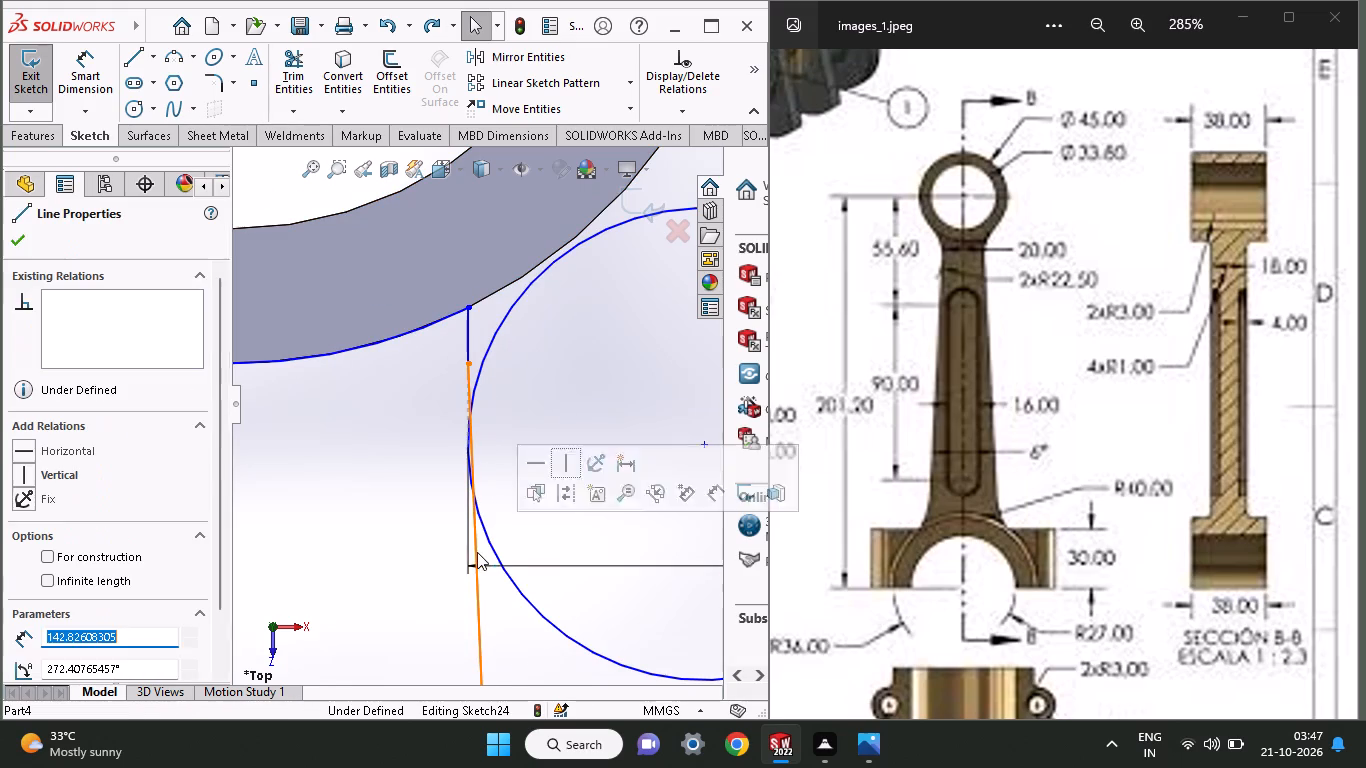
{"action": "left_click", "coordinate": [490, 541], "text": "shift"}
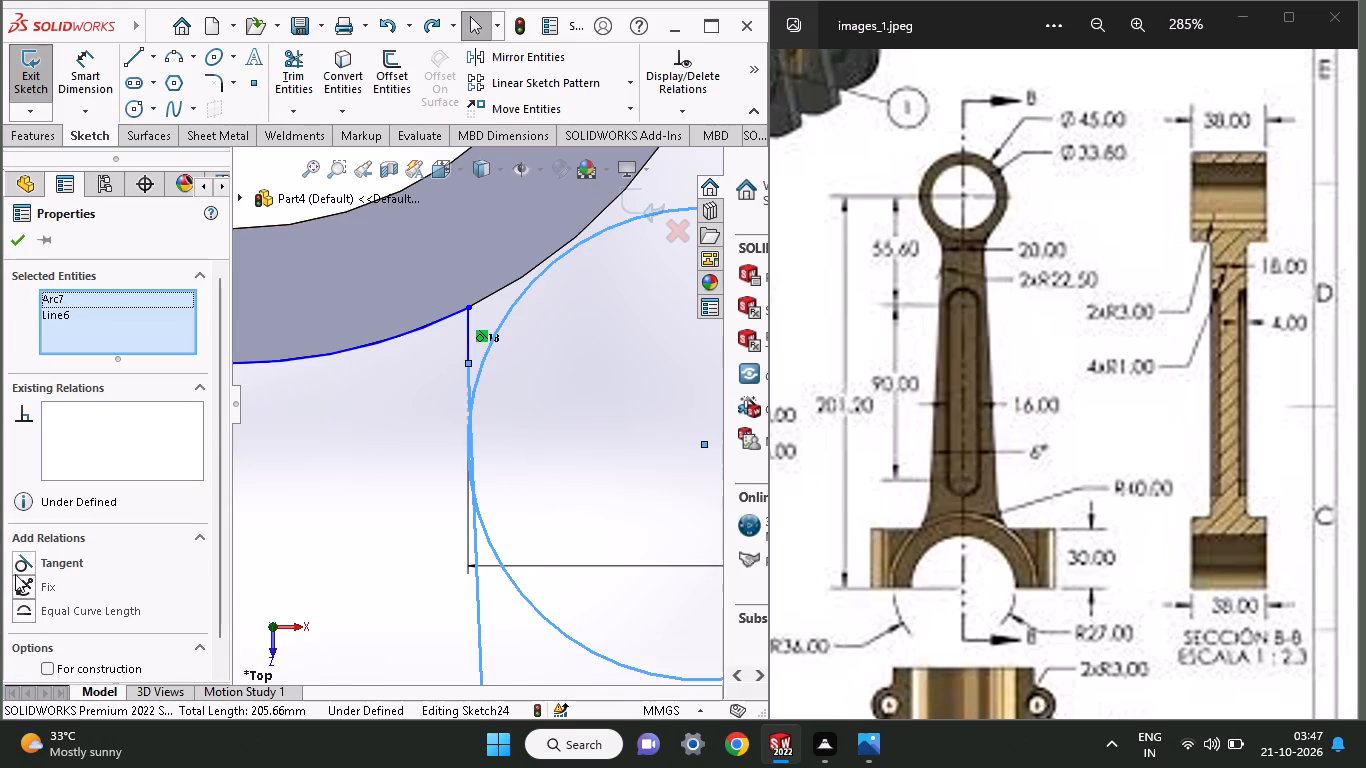
{"action": "left_click", "coordinate": [25, 564]}
{"action": "left_click", "coordinate": [15, 241]}
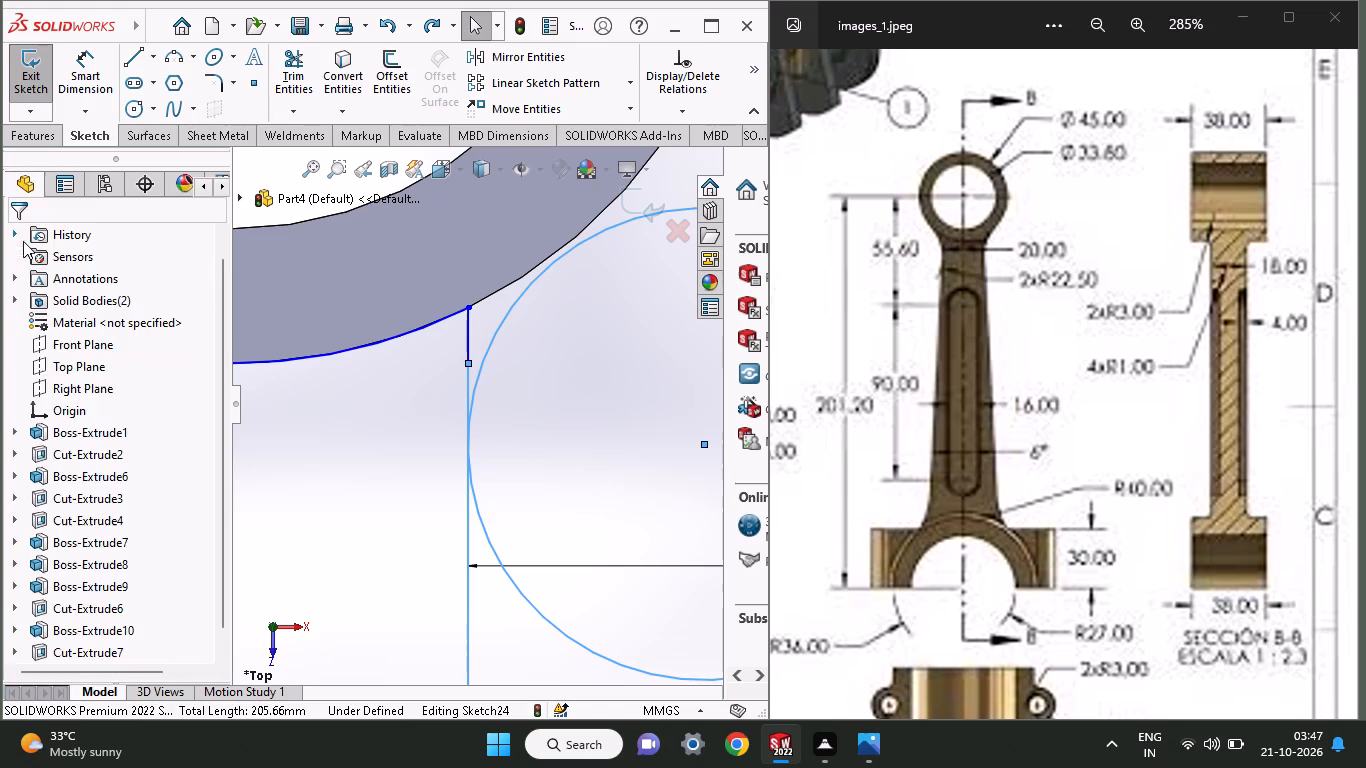
Make the right 20 mm circle tangent to the outer edge of the small-end ring.
{"action": "left_click", "coordinate": [575, 237], "text": "shift"}
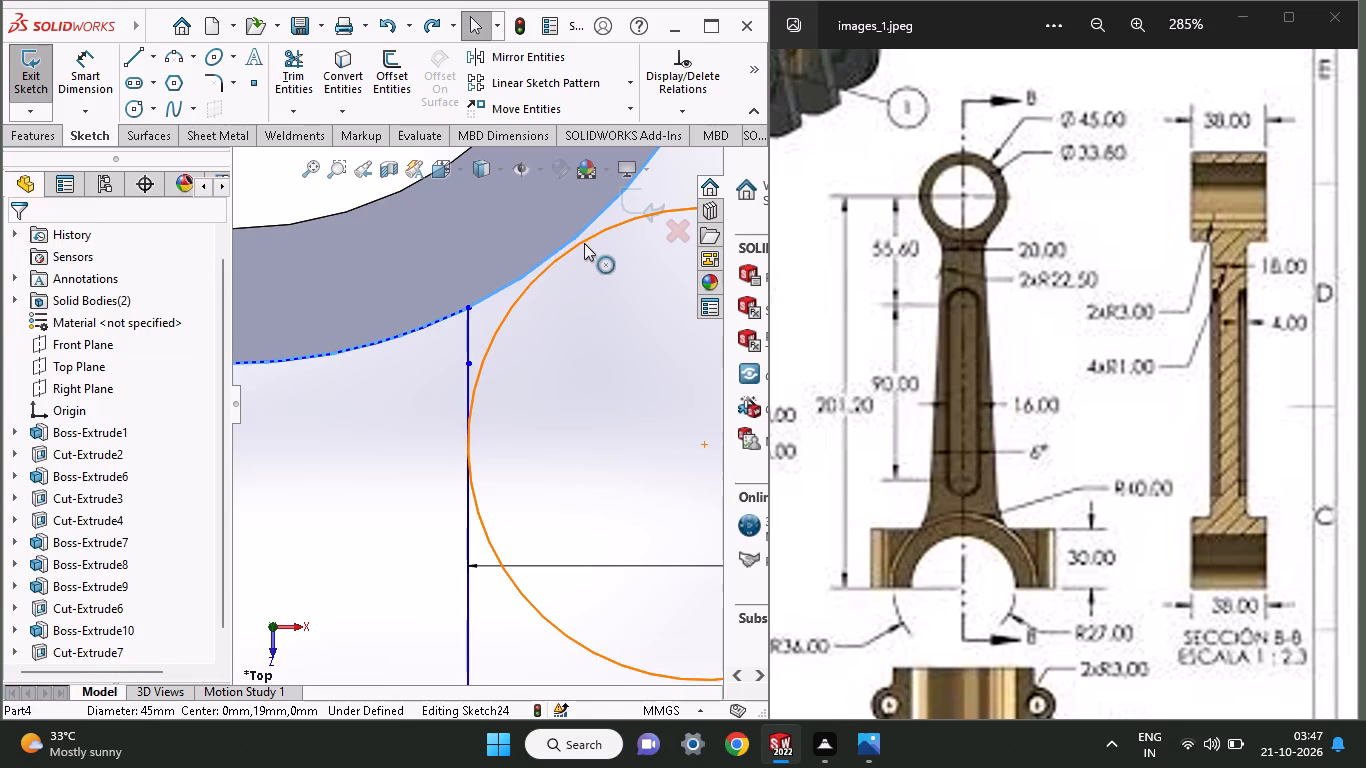
{"action": "left_click", "coordinate": [584, 243], "text": "shift"}
{"action": "left_click", "coordinate": [57, 582]}
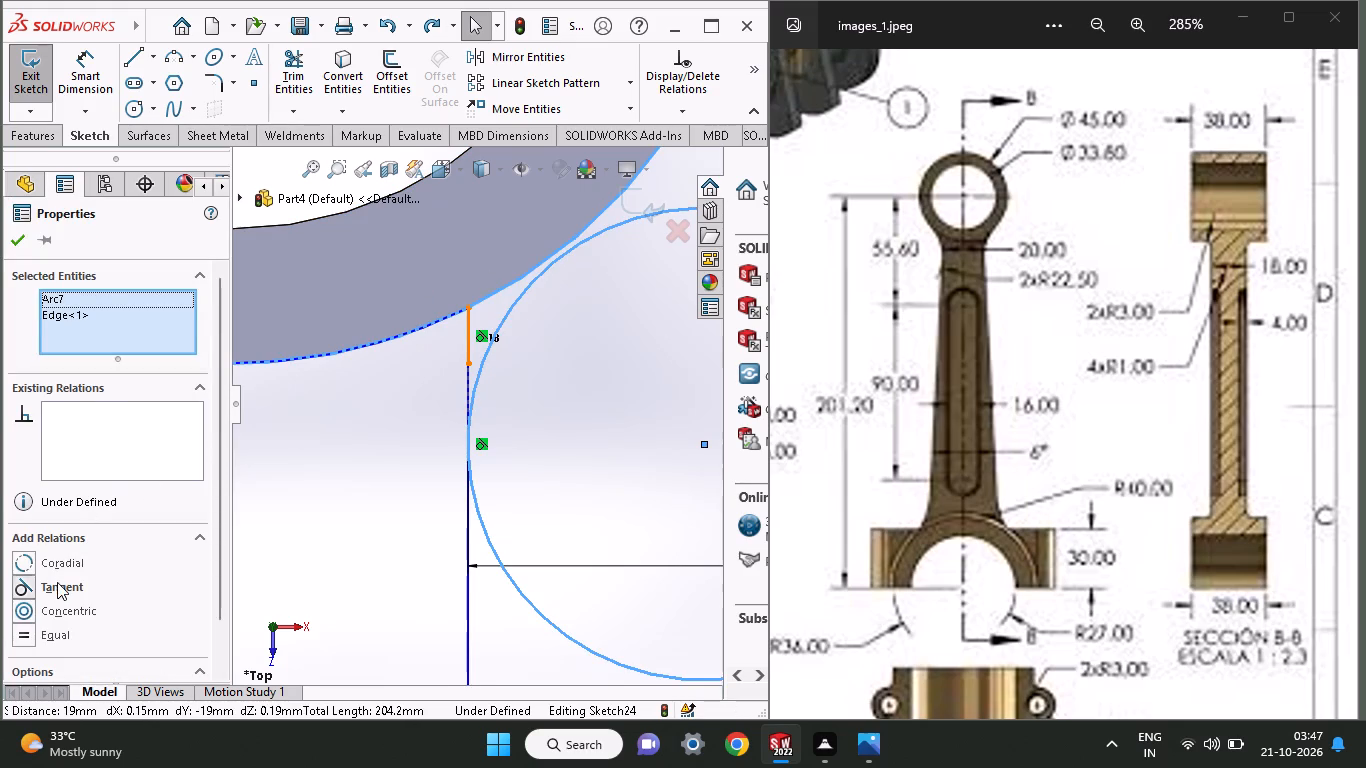
{"action": "left_click", "coordinate": [16, 235]}
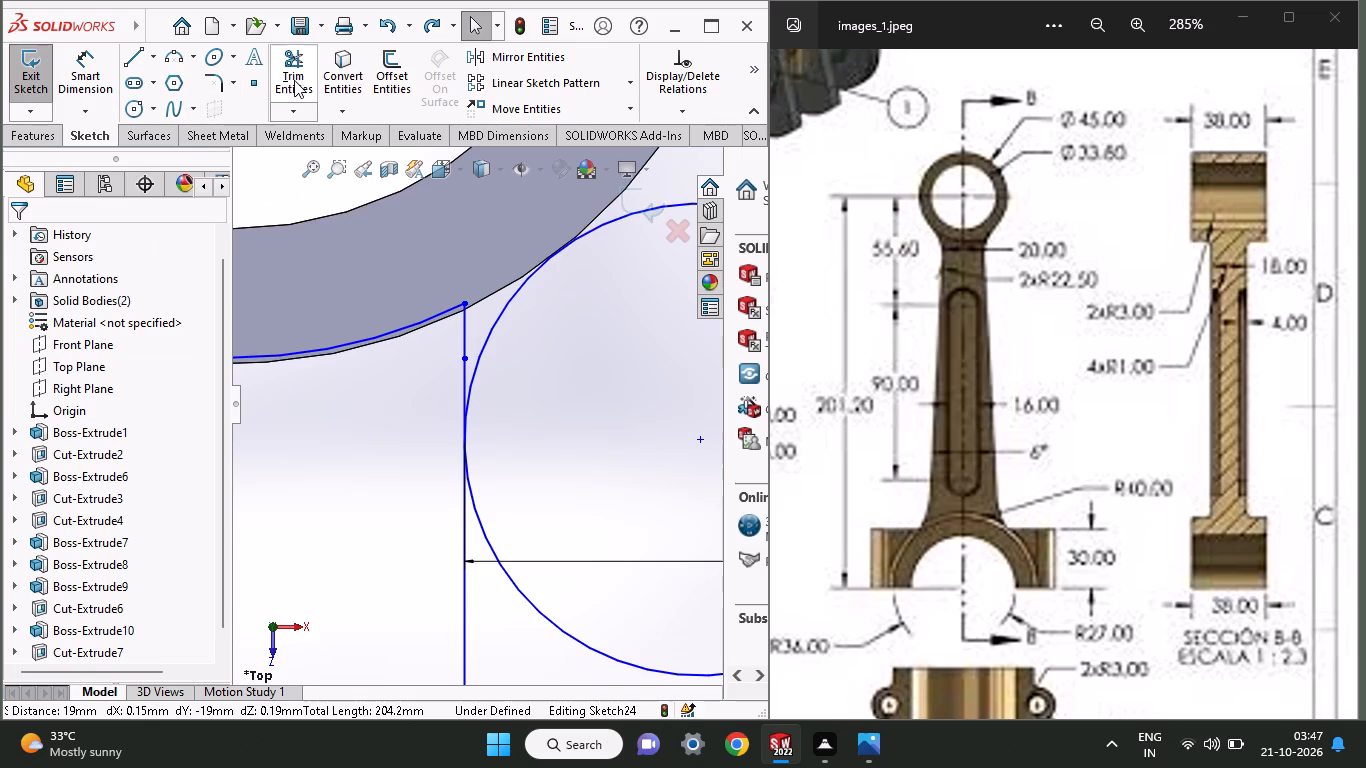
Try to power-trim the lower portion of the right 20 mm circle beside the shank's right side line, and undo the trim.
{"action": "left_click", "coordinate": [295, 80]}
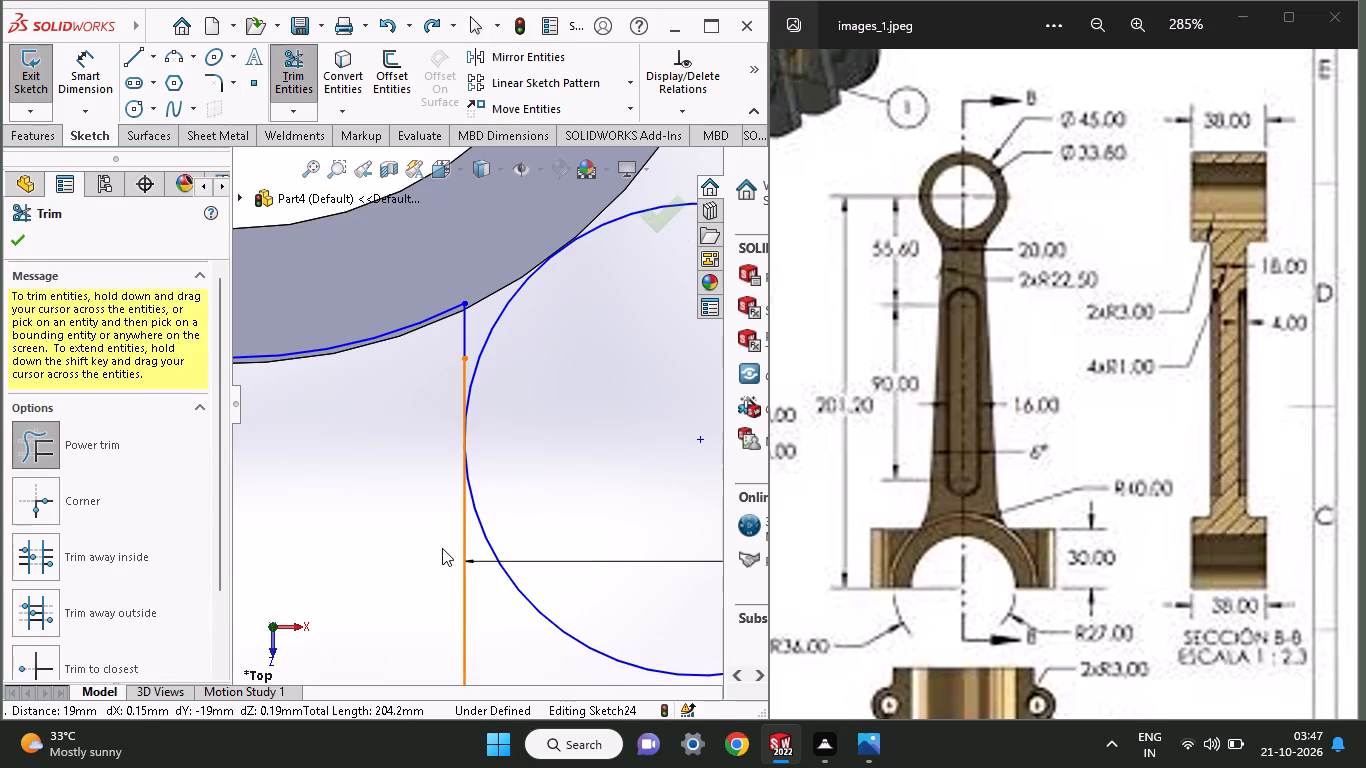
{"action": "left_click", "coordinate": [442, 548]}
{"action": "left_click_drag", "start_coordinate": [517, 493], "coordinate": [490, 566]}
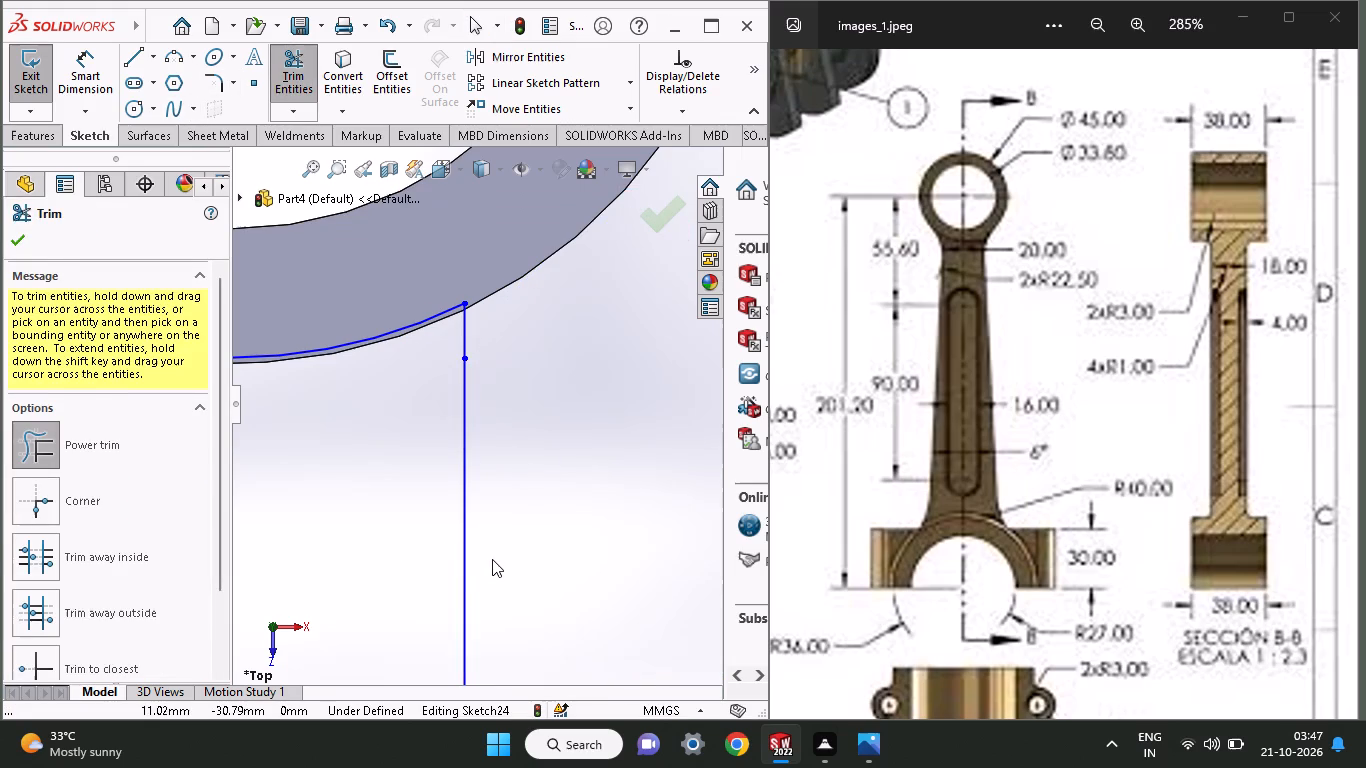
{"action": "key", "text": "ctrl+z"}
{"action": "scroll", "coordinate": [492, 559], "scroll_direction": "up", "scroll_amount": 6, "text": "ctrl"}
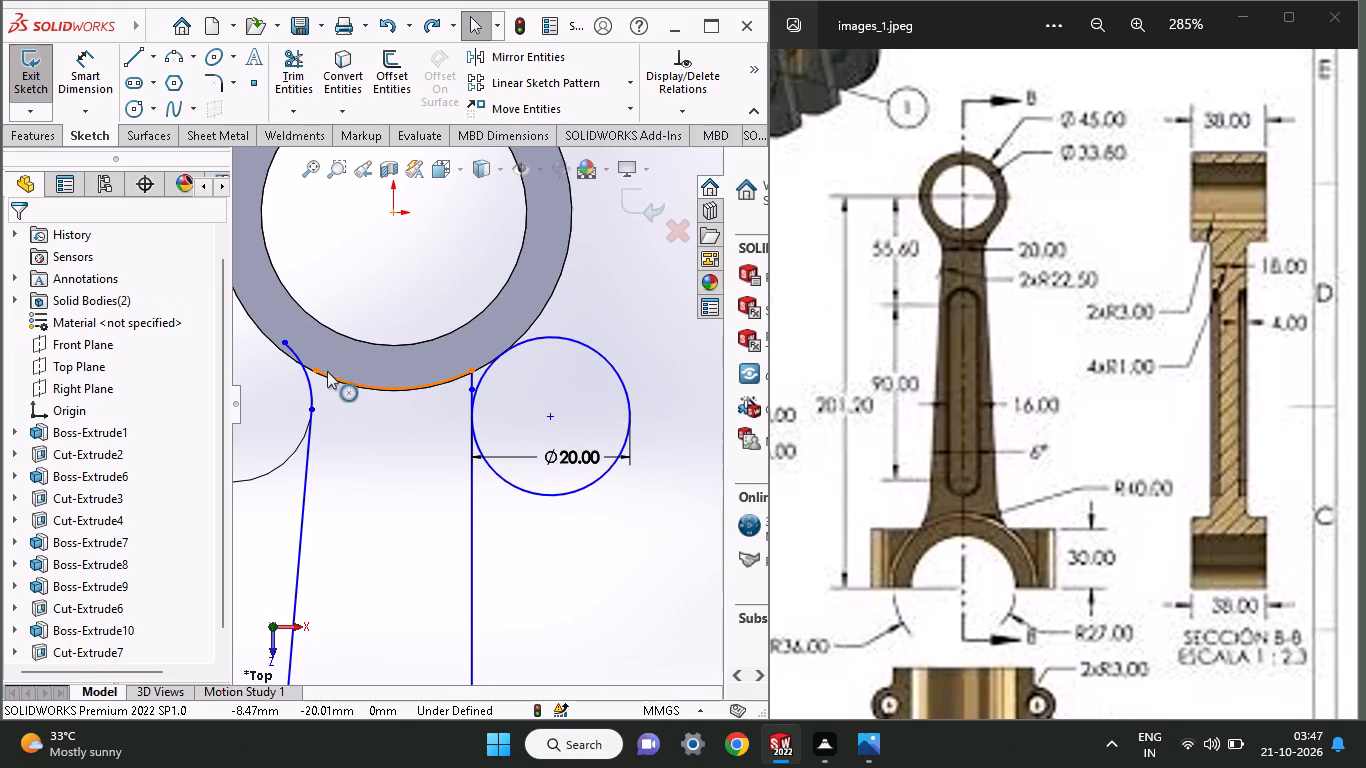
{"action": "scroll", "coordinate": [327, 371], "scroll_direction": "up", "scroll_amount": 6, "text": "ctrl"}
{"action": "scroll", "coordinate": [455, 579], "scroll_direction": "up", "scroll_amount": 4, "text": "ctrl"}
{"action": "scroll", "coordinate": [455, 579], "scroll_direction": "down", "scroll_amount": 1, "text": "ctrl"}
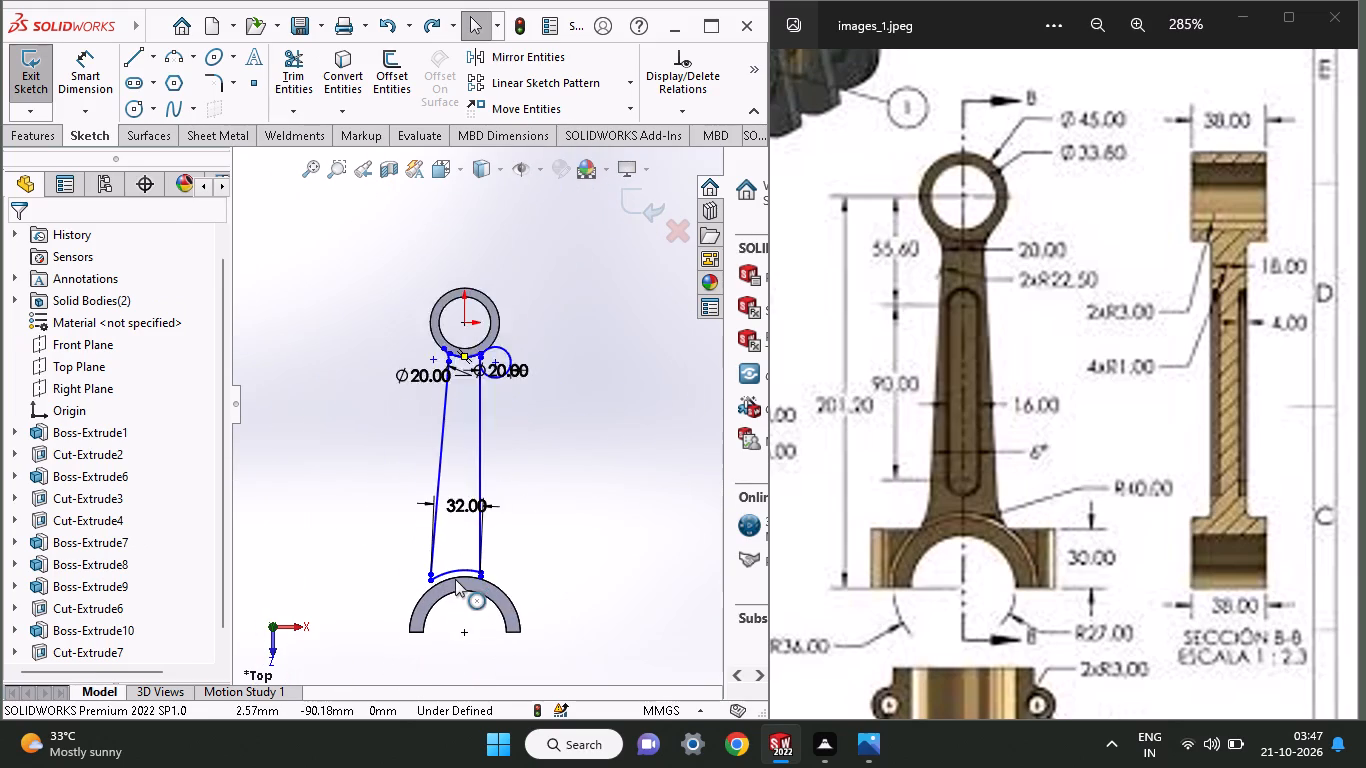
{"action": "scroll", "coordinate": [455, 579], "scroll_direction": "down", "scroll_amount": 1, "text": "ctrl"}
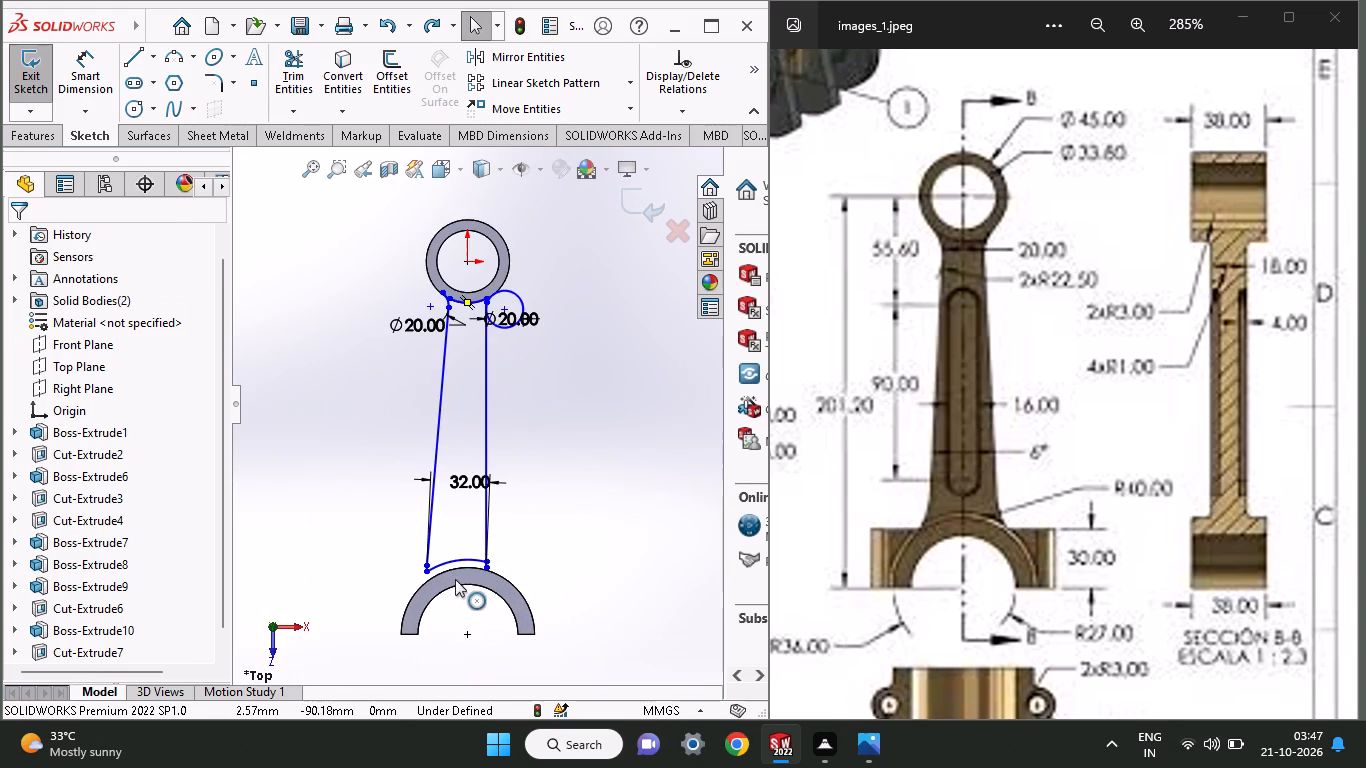
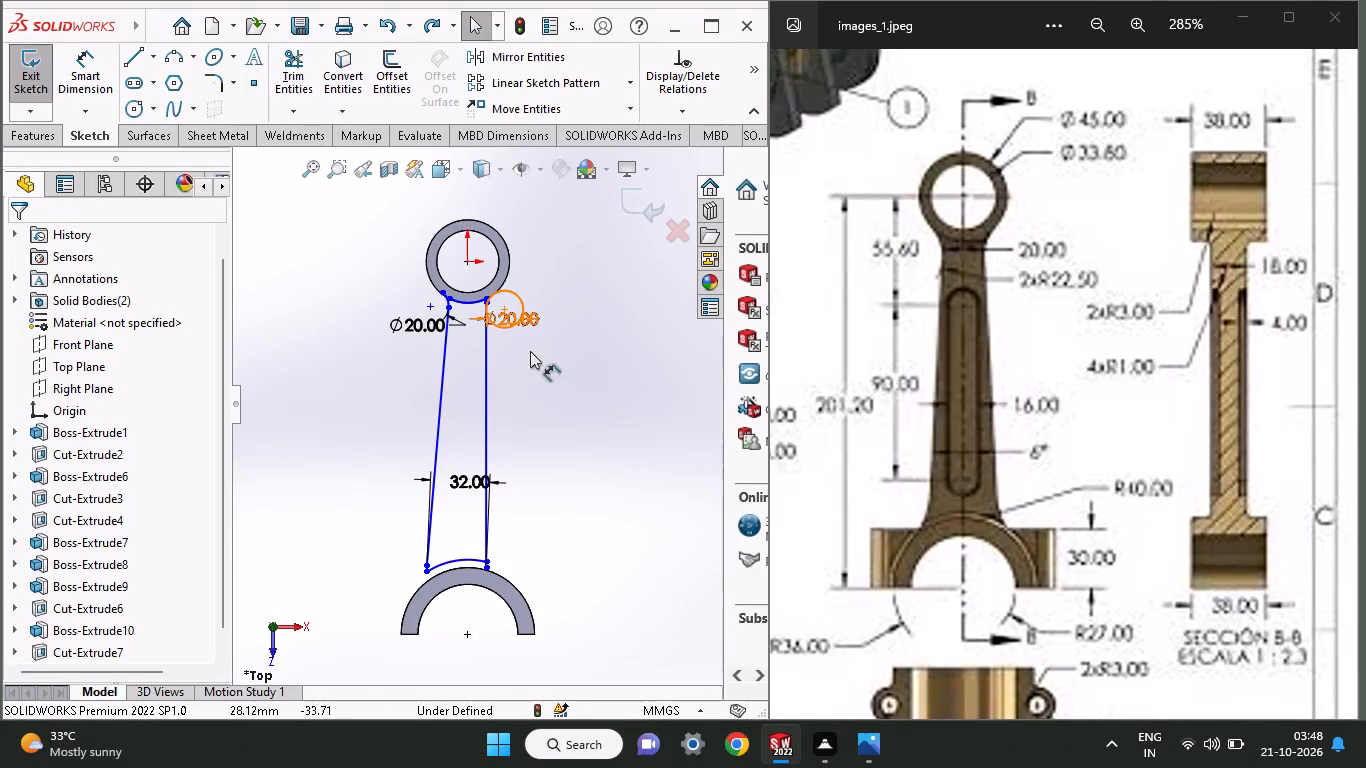
Undo the right 20 mm circle's tangent relations to the small-end ring's outer edge and the shank's long right side line.
{"action": "key", "text": "ctrl+z"}
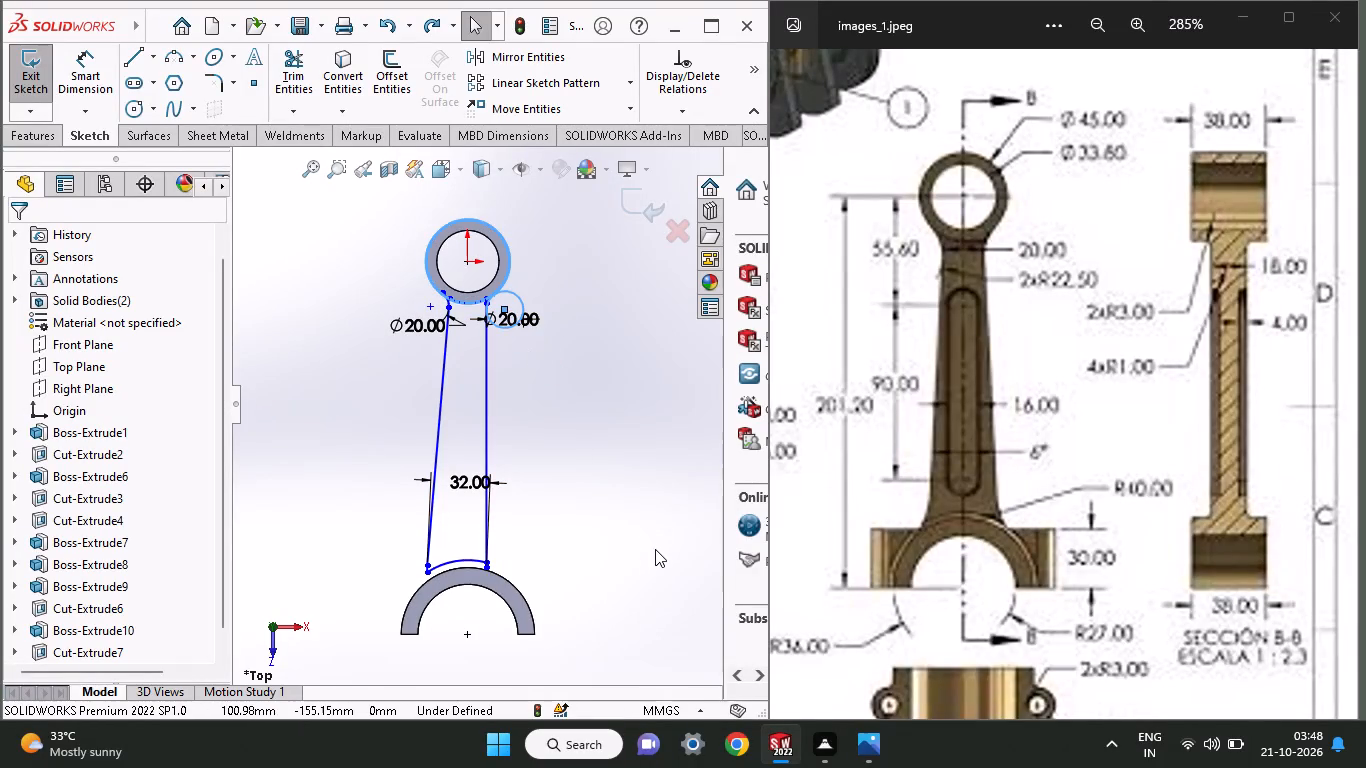
{"action": "key", "text": "ctrl+z"}
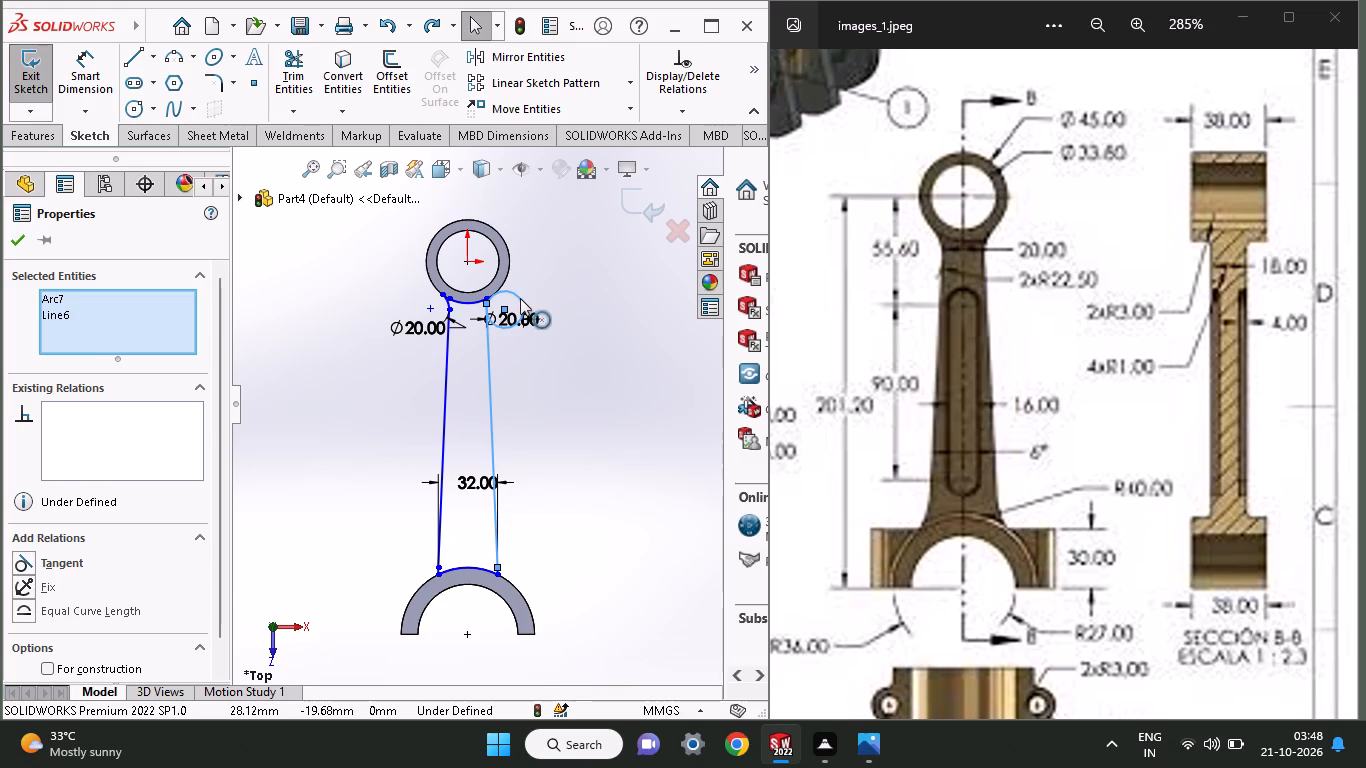
Delete the right 20 mm circle together with the shank's long right side line.
{"action": "scroll", "coordinate": [520, 298], "scroll_direction": "down", "scroll_amount": 10, "text": "ctrl"}
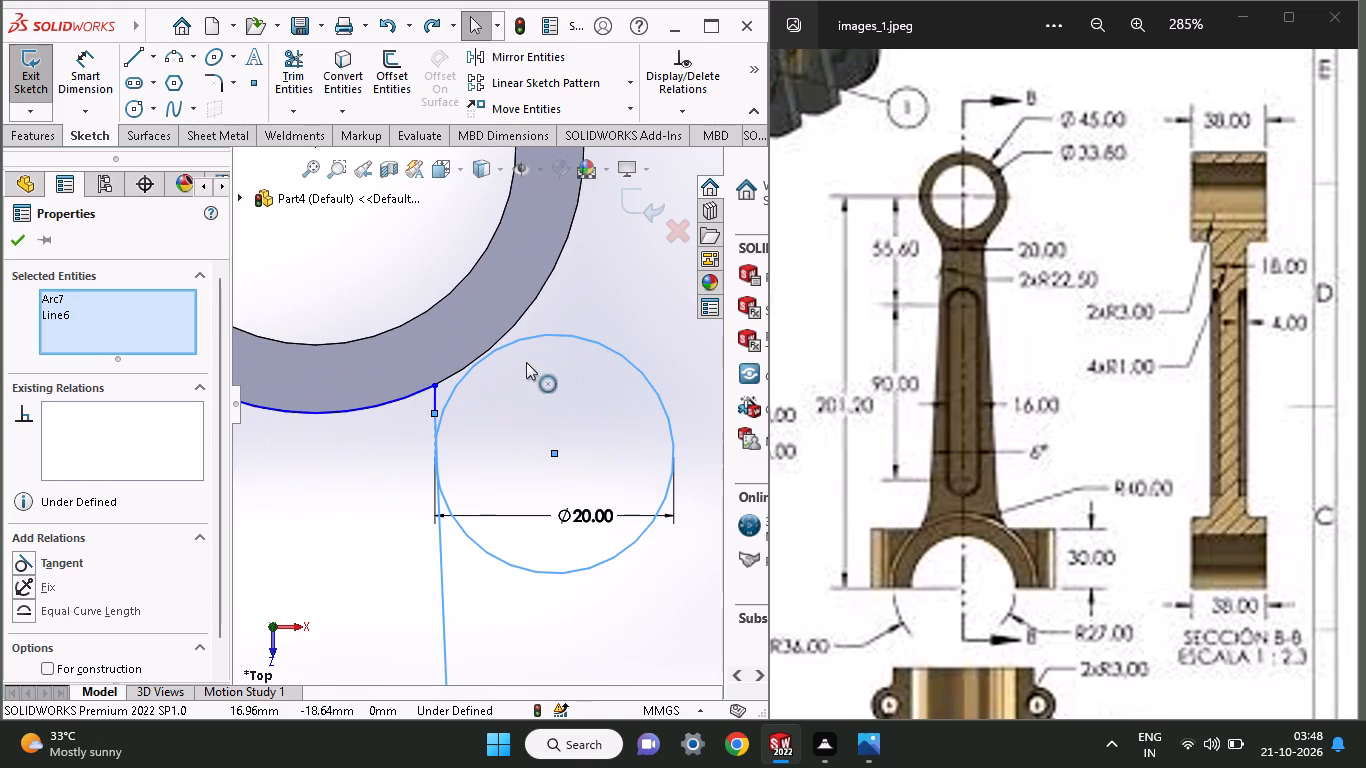
{"action": "left_click", "coordinate": [540, 336]}
{"action": "right_click", "coordinate": [540, 335]}
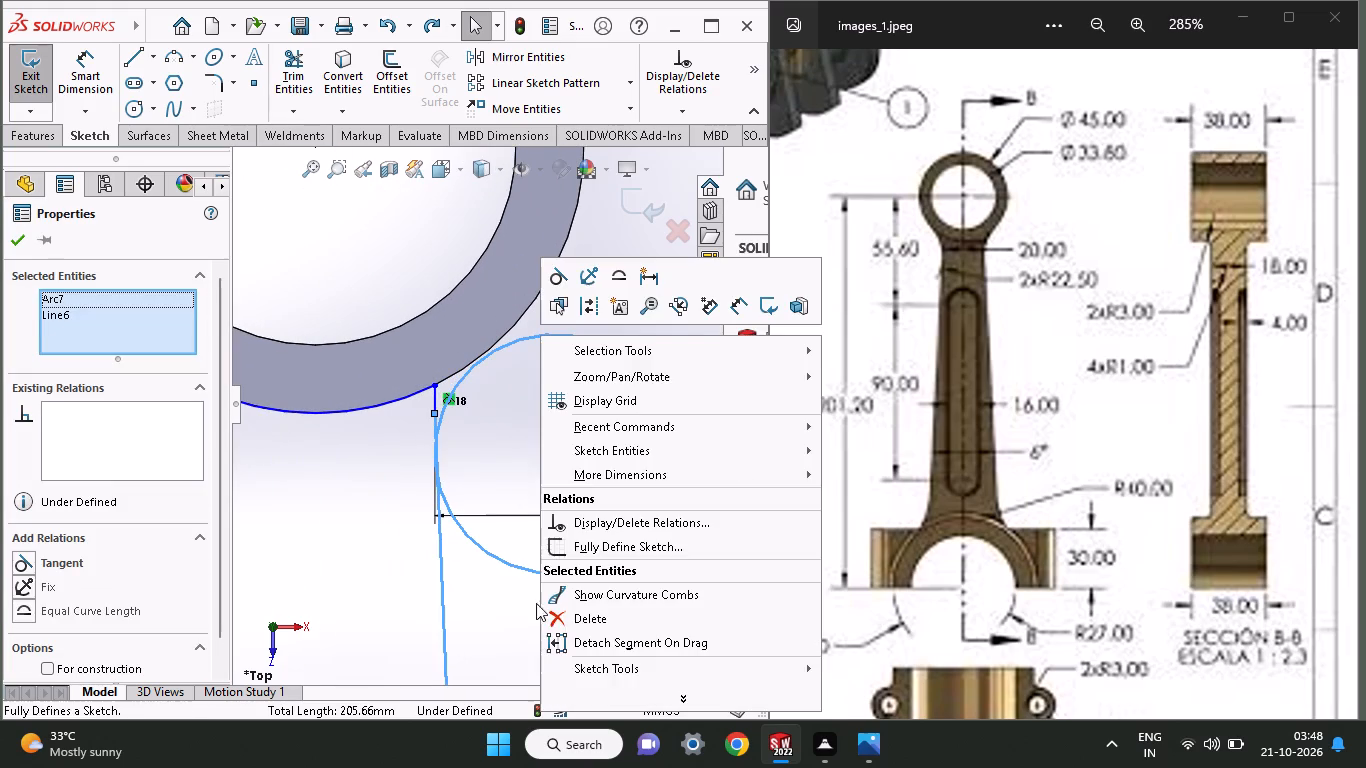
{"action": "left_click", "coordinate": [563, 623]}
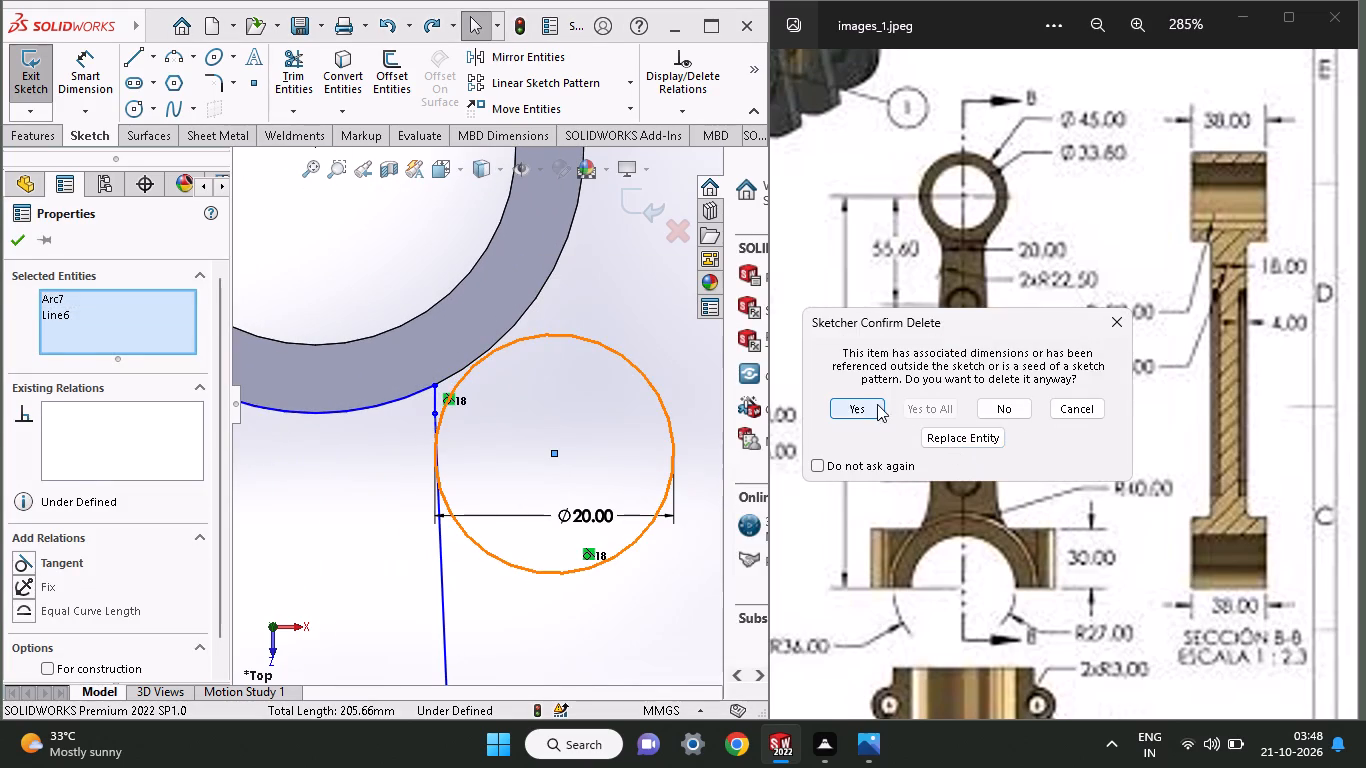
{"action": "left_click", "coordinate": [872, 404]}
Redraw the shank's long right side line between the short vertical lines at the small-end ring and the big-end arch.
{"action": "scroll", "coordinate": [521, 481], "scroll_direction": "up", "scroll_amount": 6, "text": "ctrl"}
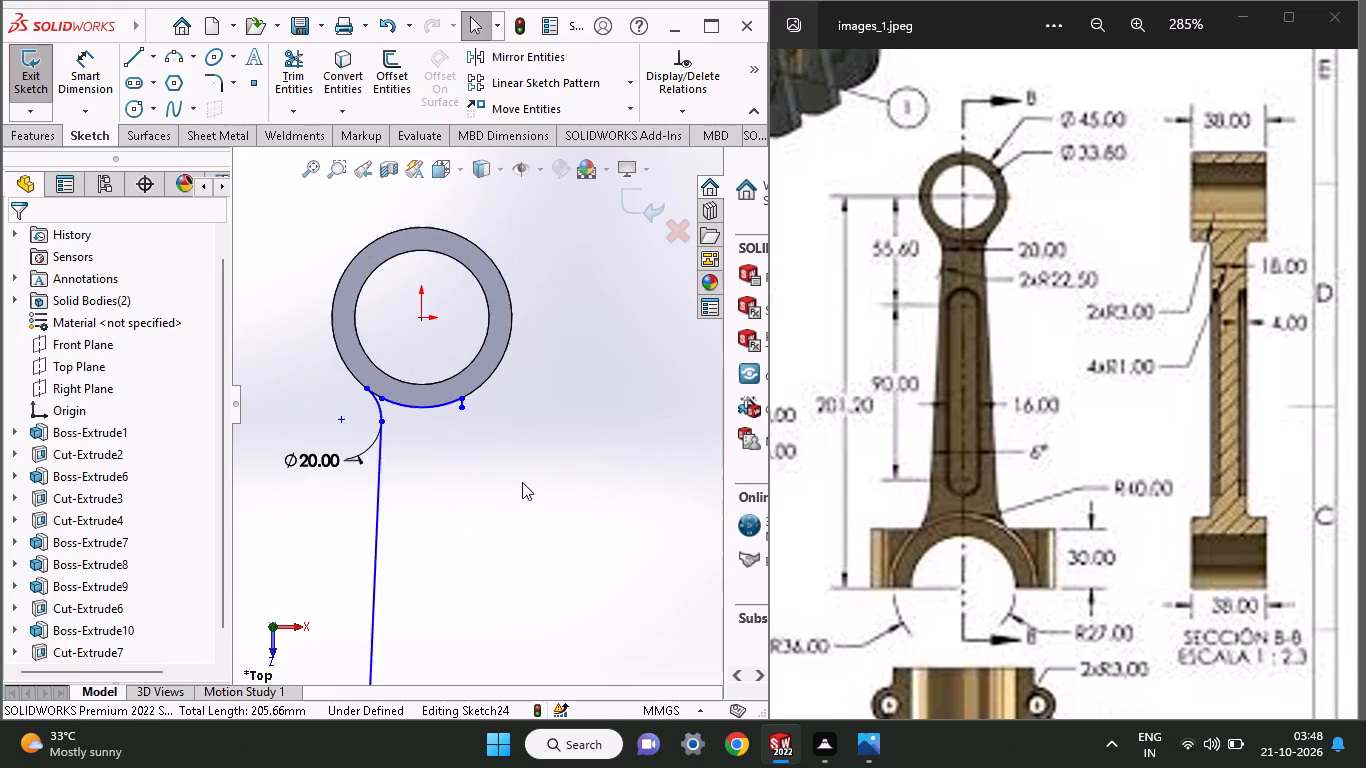
{"action": "scroll", "coordinate": [522, 482], "scroll_direction": "up", "scroll_amount": 7, "text": "ctrl"}
{"action": "scroll", "coordinate": [522, 482], "scroll_direction": "down", "scroll_amount": 3, "text": "ctrl"}
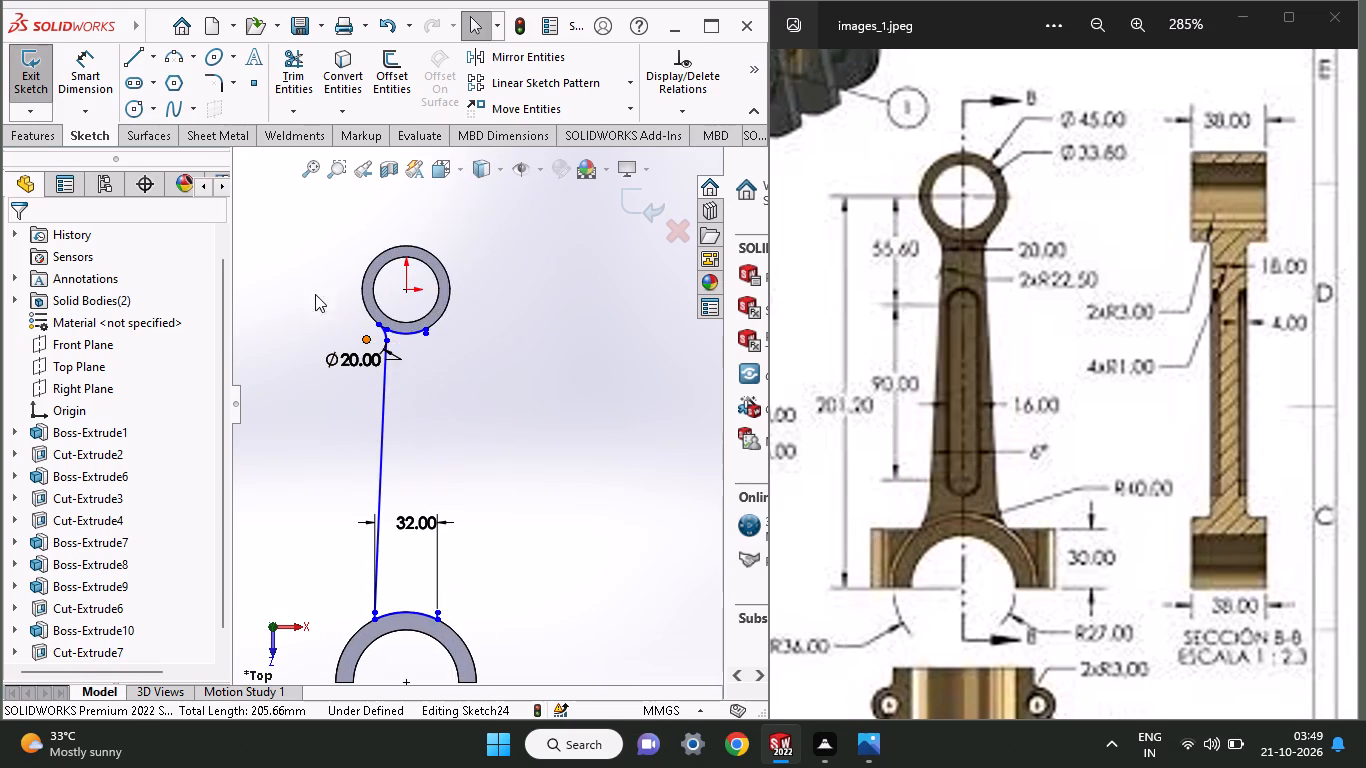
{"action": "left_click", "coordinate": [127, 47]}
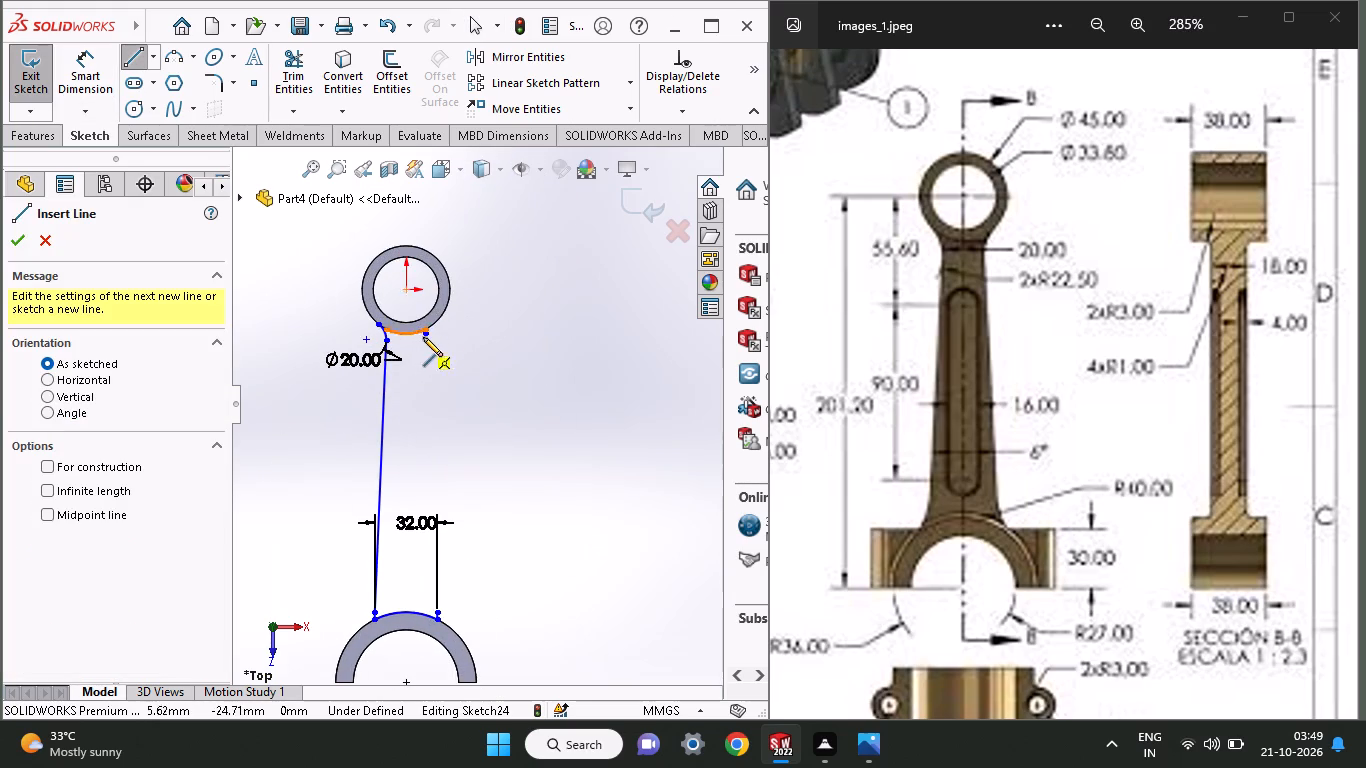
{"action": "left_click", "coordinate": [424, 335]}
{"action": "left_click", "coordinate": [438, 613]}
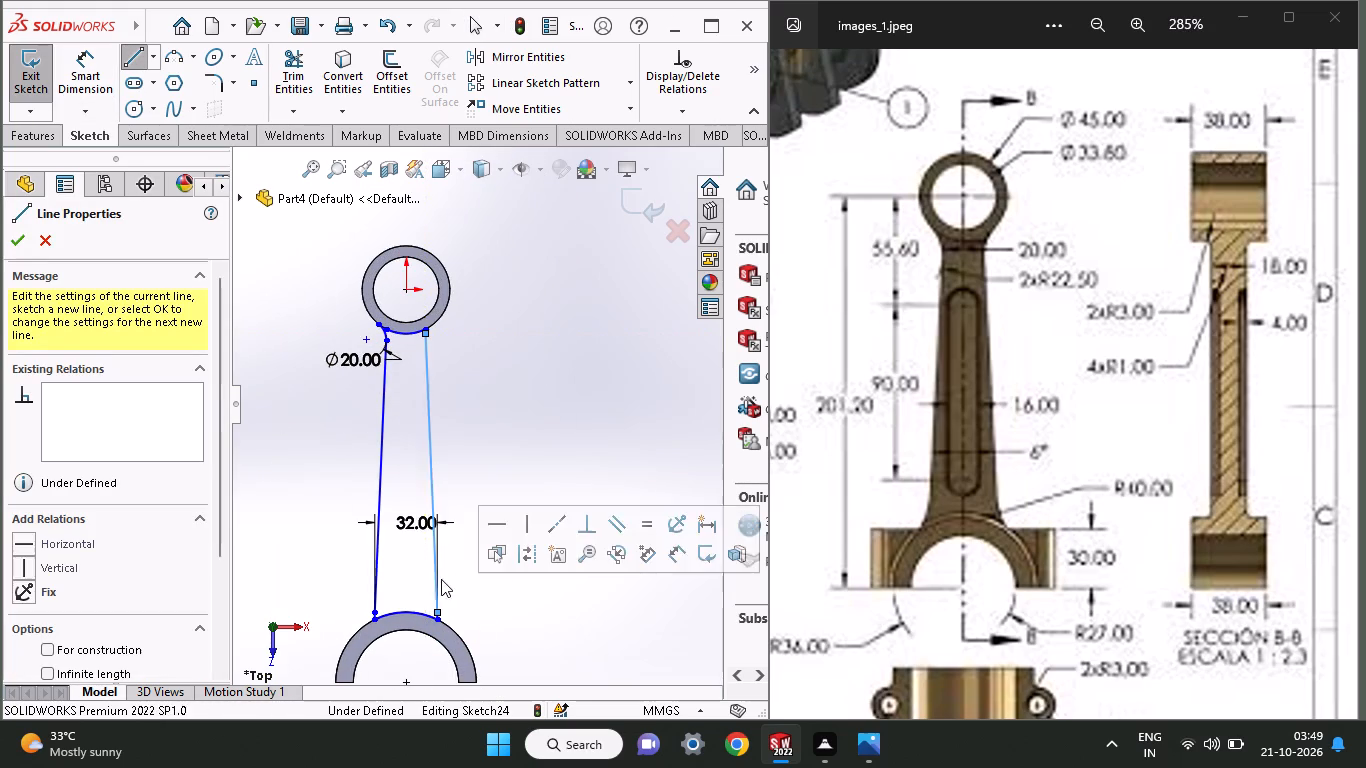
{"action": "right_click", "coordinate": [500, 395]}
{"action": "left_click", "coordinate": [518, 418]}
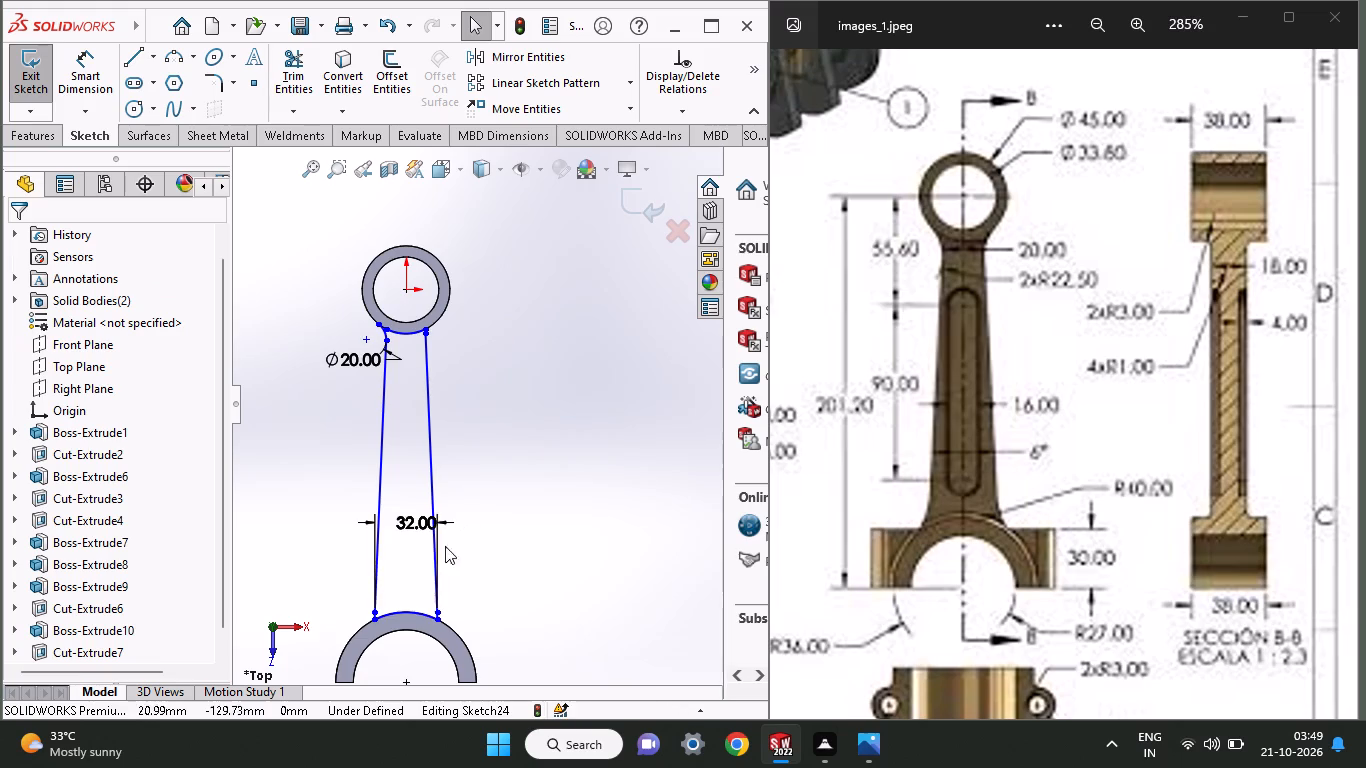
Examine the shank sketch's joints at the big-end arch and the small-end ring.
{"action": "scroll", "coordinate": [387, 500], "scroll_direction": "down", "scroll_amount": 5, "text": "ctrl"}
{"action": "scroll", "coordinate": [382, 462], "scroll_direction": "up", "scroll_amount": 6, "text": "ctrl"}
{"action": "scroll", "coordinate": [436, 626], "scroll_direction": "down", "scroll_amount": 6, "text": "ctrl"}
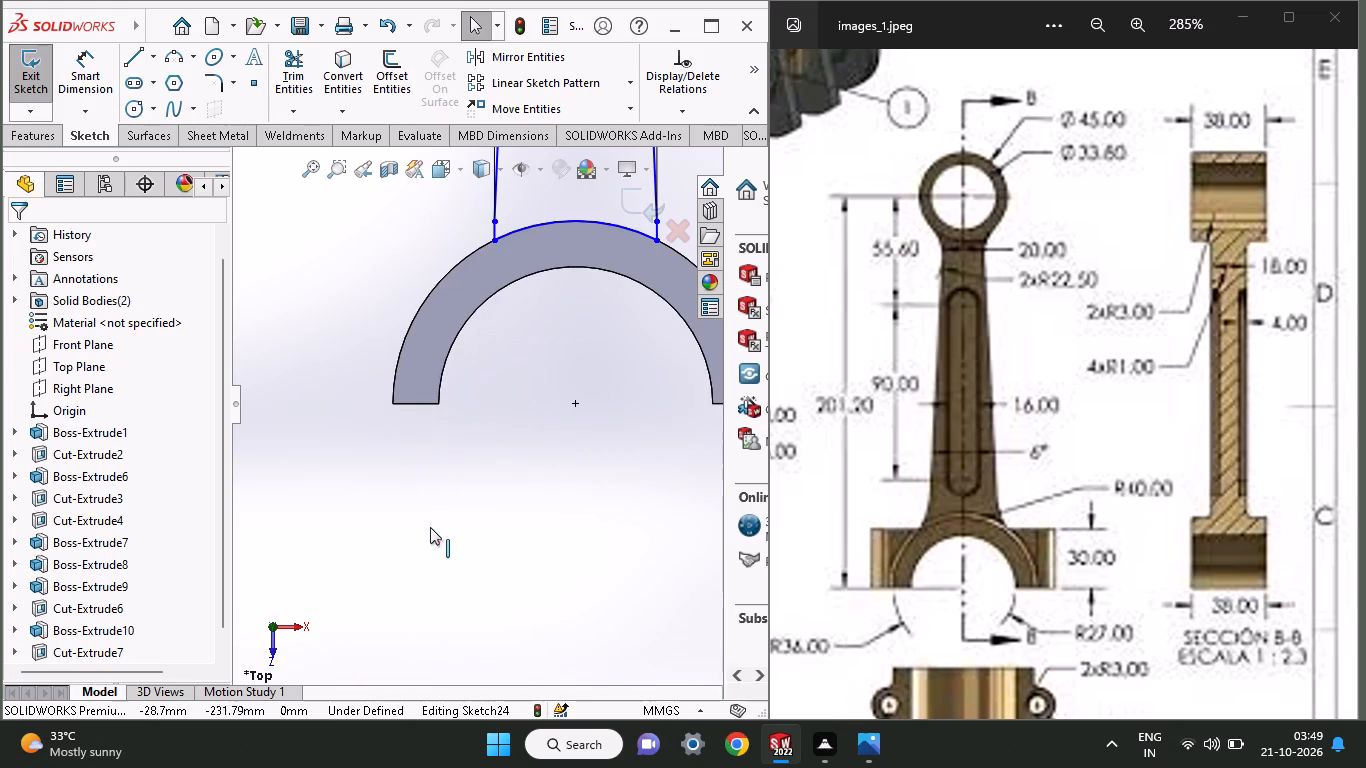
{"action": "scroll", "coordinate": [490, 260], "scroll_direction": "up", "scroll_amount": 4, "text": "ctrl"}
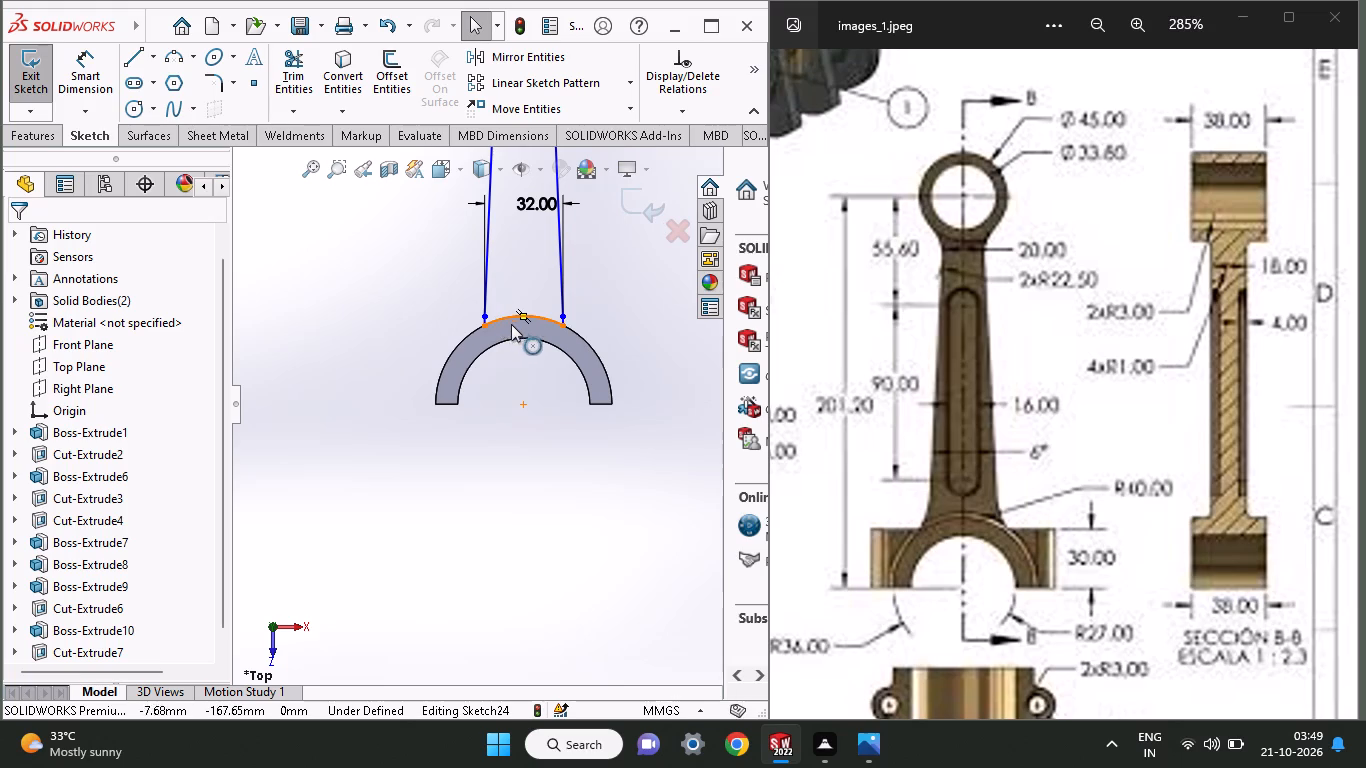
{"action": "scroll", "coordinate": [557, 305], "scroll_direction": "up", "scroll_amount": 4, "text": "ctrl"}
{"action": "scroll", "coordinate": [497, 233], "scroll_direction": "up", "scroll_amount": 1, "text": "ctrl"}
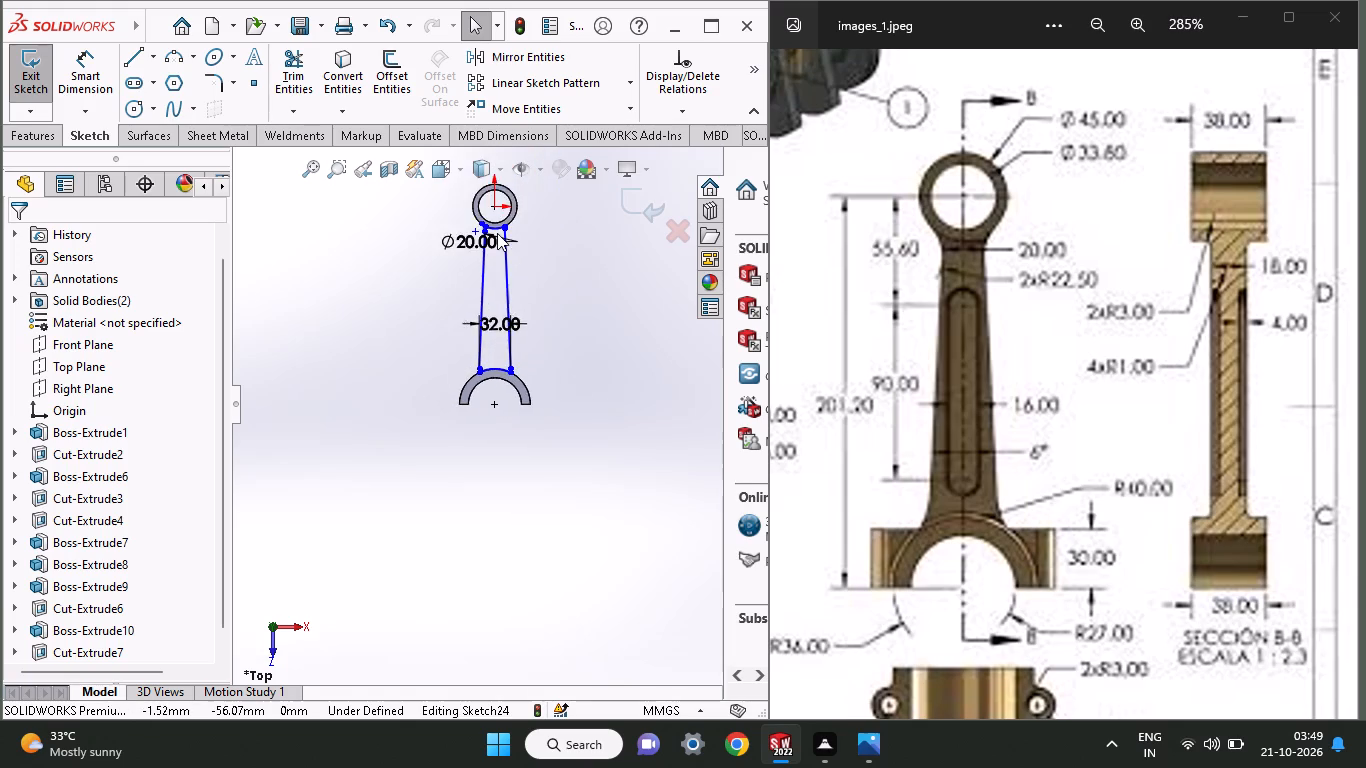
{"action": "scroll", "coordinate": [497, 233], "scroll_direction": "down", "scroll_amount": 11, "text": "ctrl"}
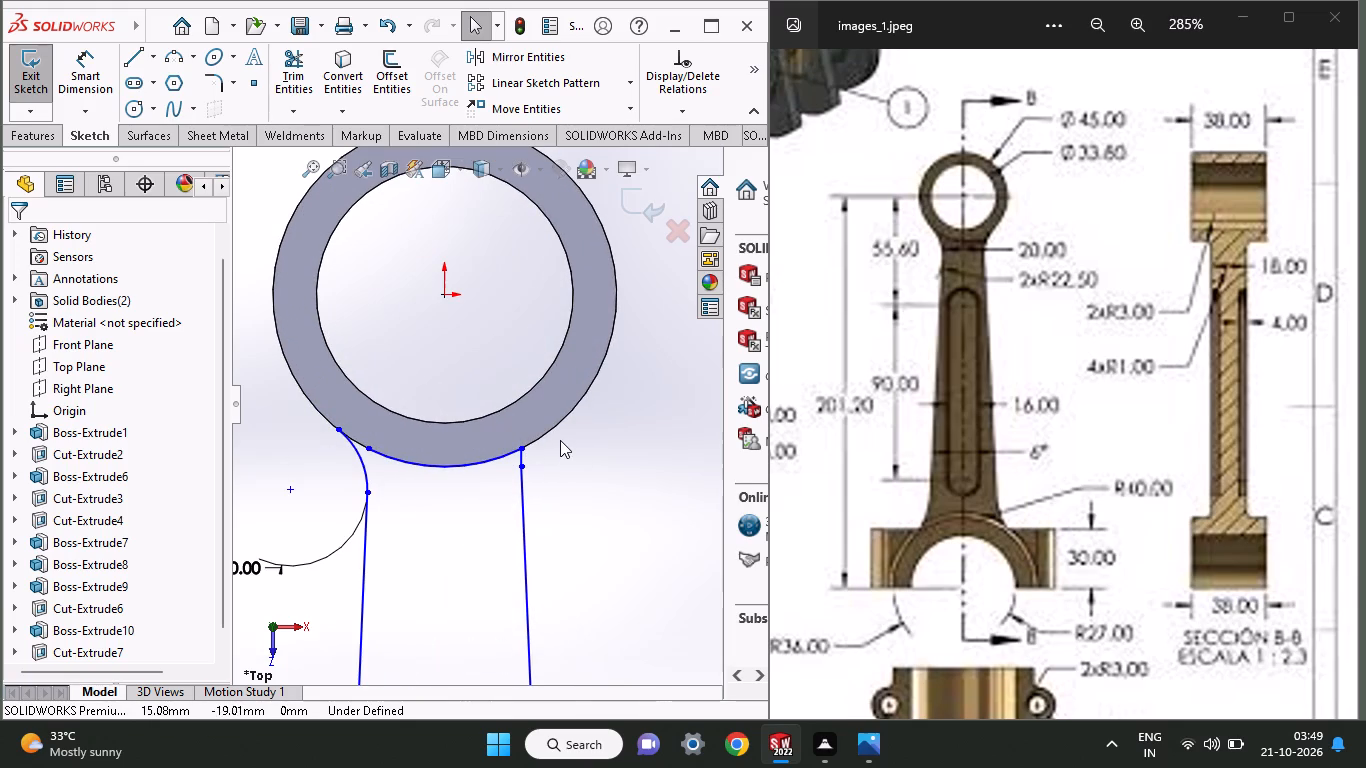
{"action": "scroll", "coordinate": [538, 459], "scroll_direction": "down", "scroll_amount": 6, "text": "ctrl"}
{"action": "scroll", "coordinate": [538, 459], "scroll_direction": "up", "scroll_amount": 5, "text": "ctrl"}
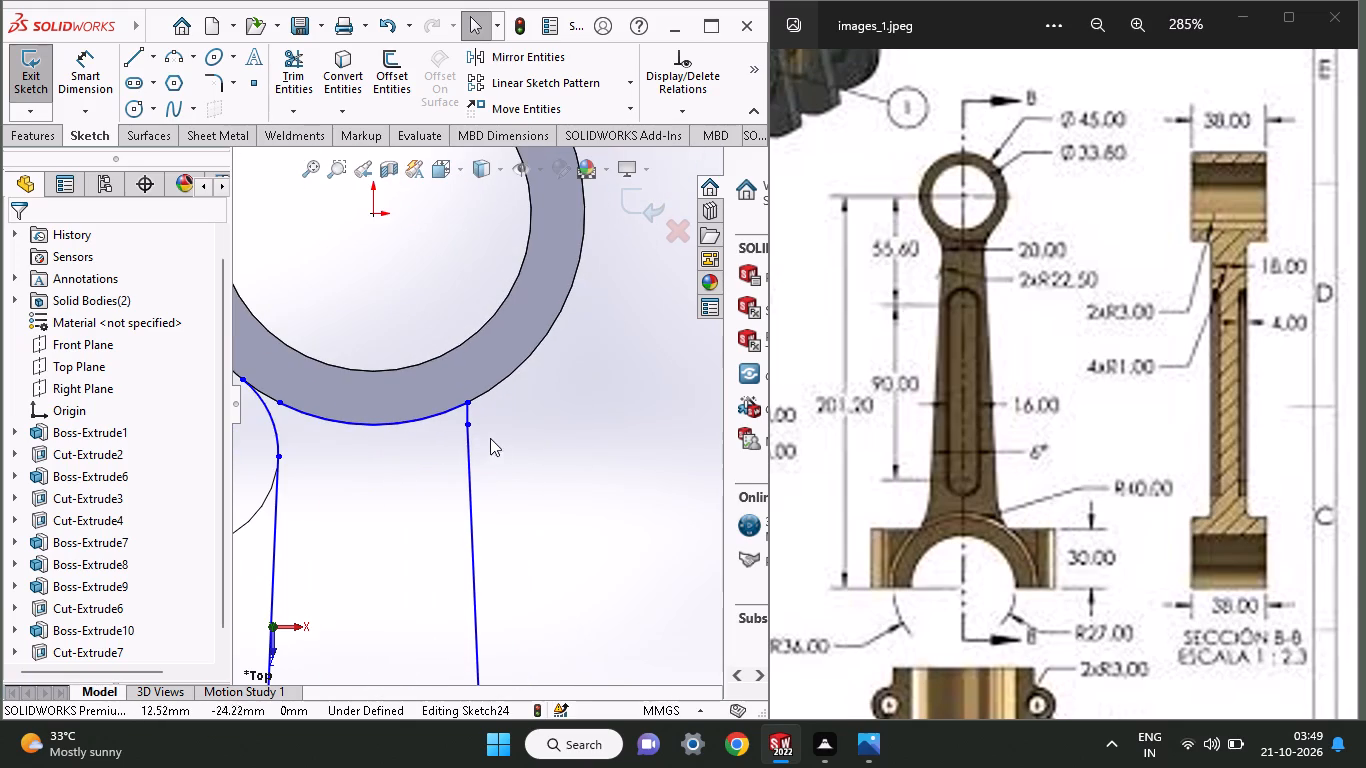
{"action": "left_click", "coordinate": [468, 424]}
{"action": "left_click", "coordinate": [500, 425]}
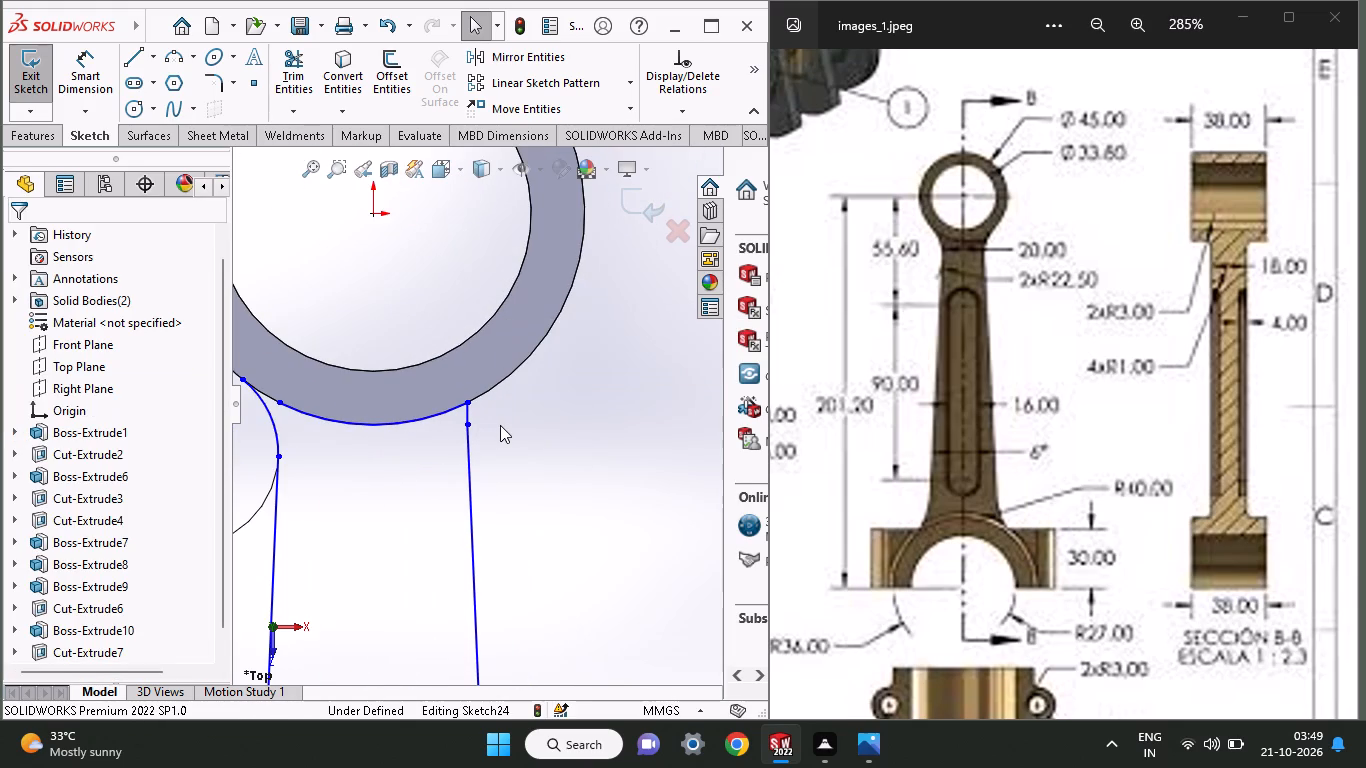
Sketch a circle centred on the origin along the small-end ring's outer edge and dimension its diameter as 45 mm.
{"action": "left_click", "coordinate": [129, 115]}
{"action": "left_click", "coordinate": [372, 213]}
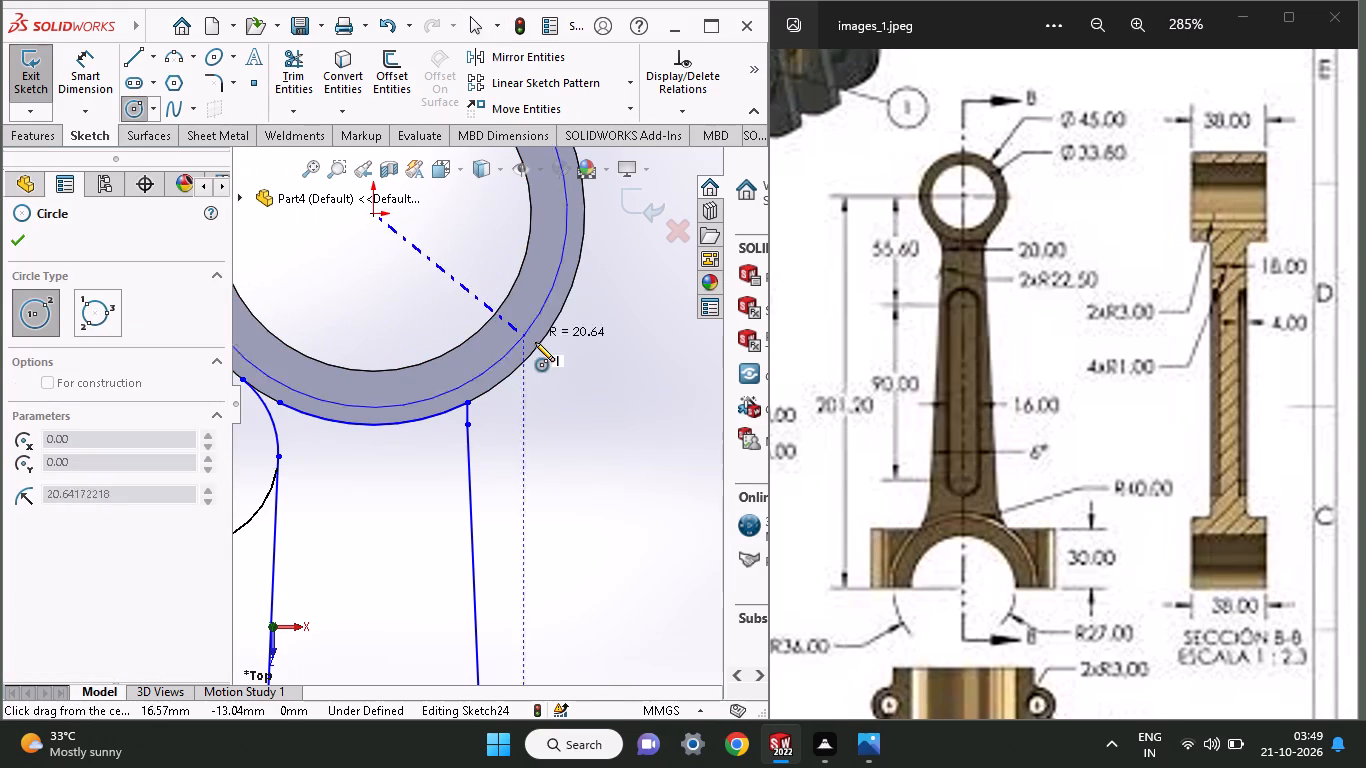
{"action": "left_click", "coordinate": [535, 351]}
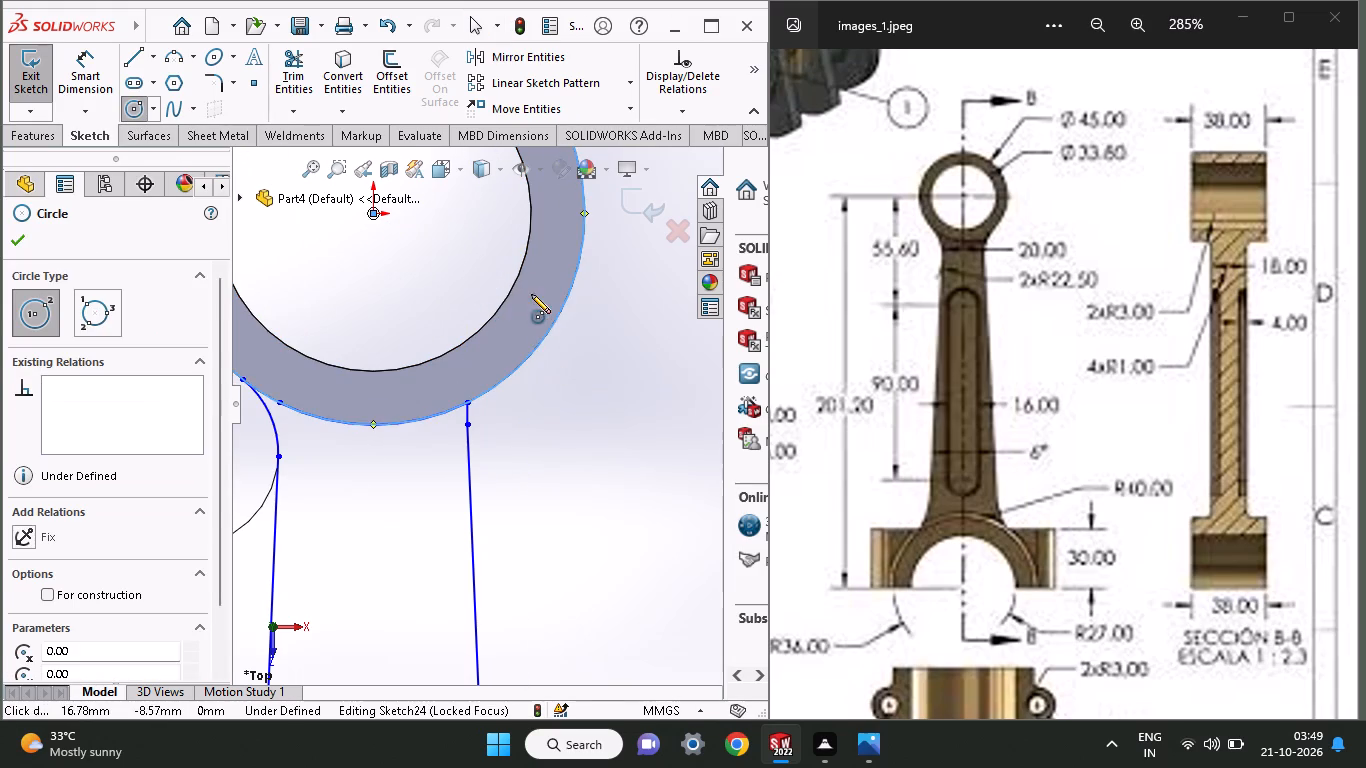
{"action": "left_click", "coordinate": [65, 65]}
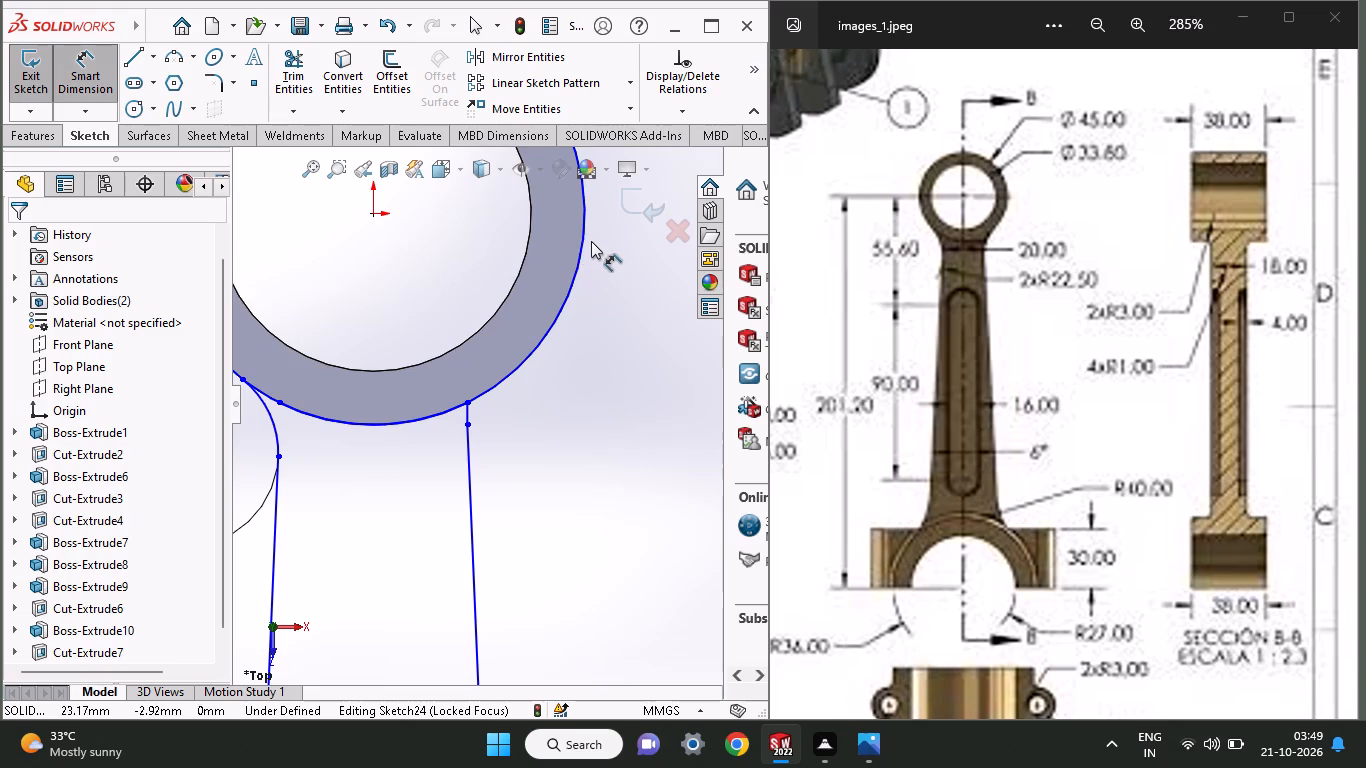
{"action": "left_click", "coordinate": [588, 240]}
{"action": "left_click", "coordinate": [441, 233]}
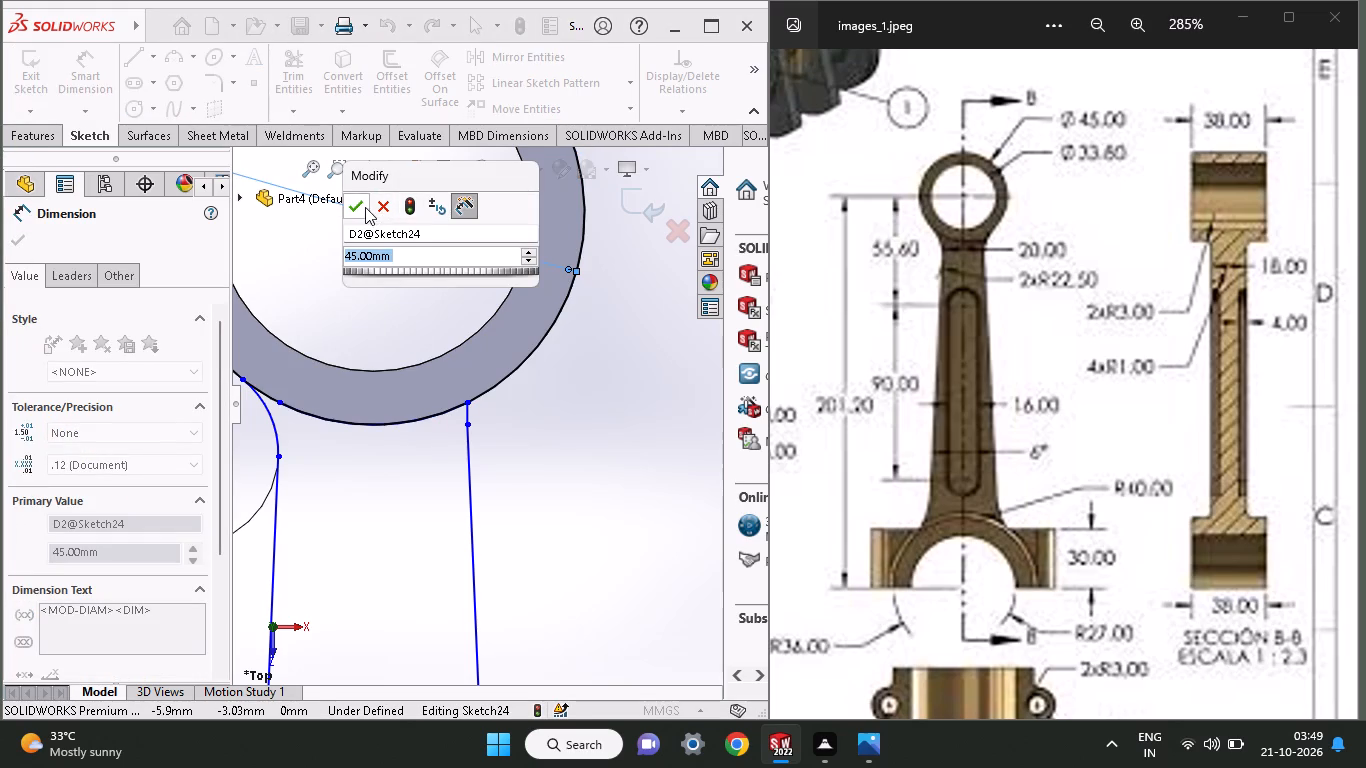
{"action": "left_click", "coordinate": [365, 207]}
{"action": "left_click_drag", "start_coordinate": [29, 237], "coordinate": [20, 241]}
Sketch a circle to the right of the shank just below the small-end ring and set its diameter to 20 mm.
{"action": "left_click", "coordinate": [126, 108]}
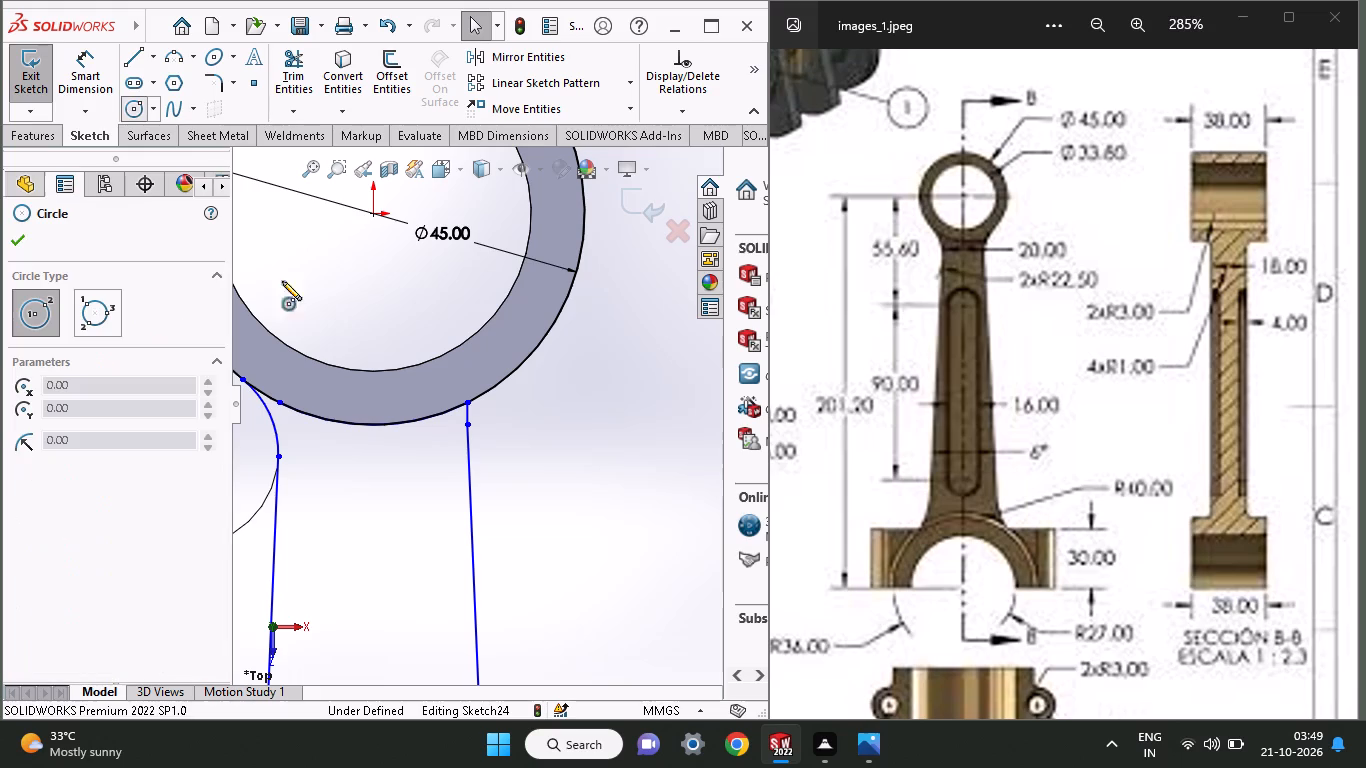
{"action": "left_click", "coordinate": [572, 446]}
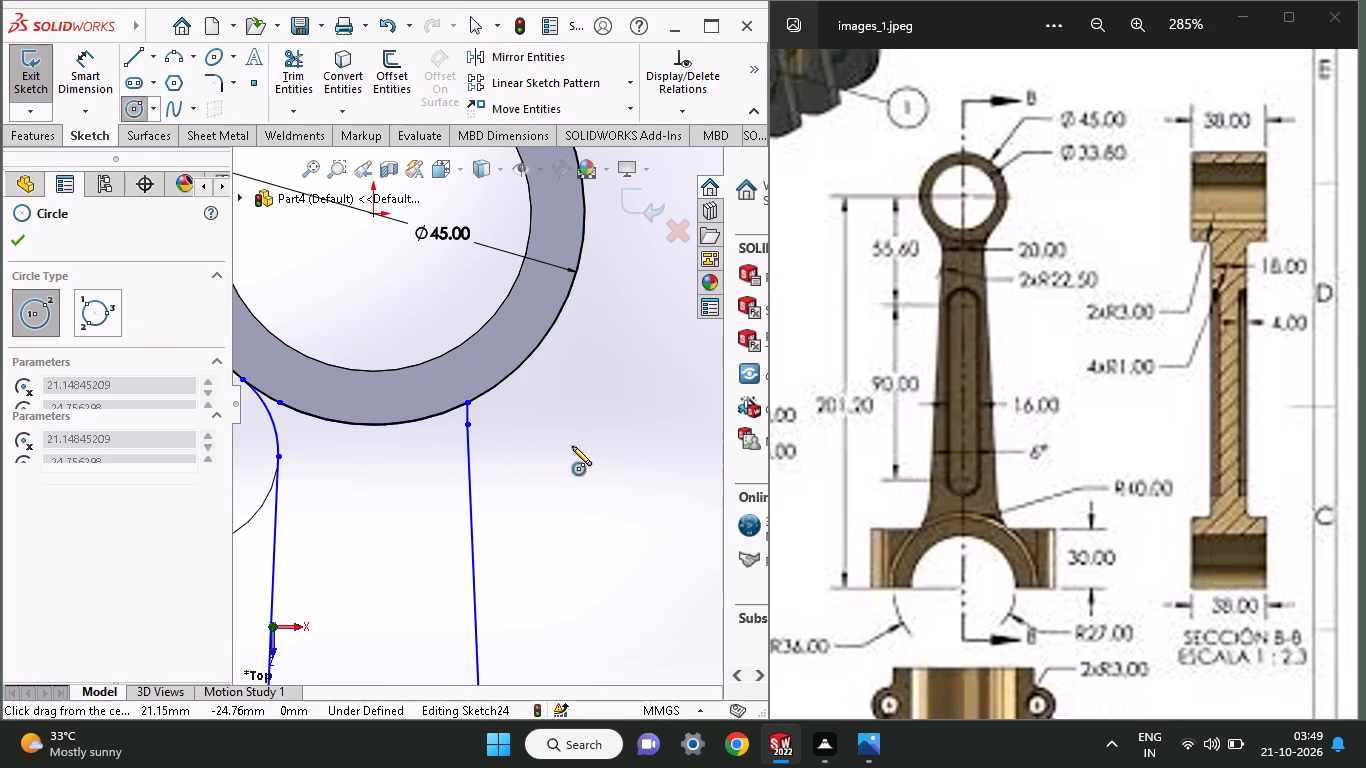
{"action": "left_click", "coordinate": [605, 494]}
{"action": "left_click", "coordinate": [100, 91]}
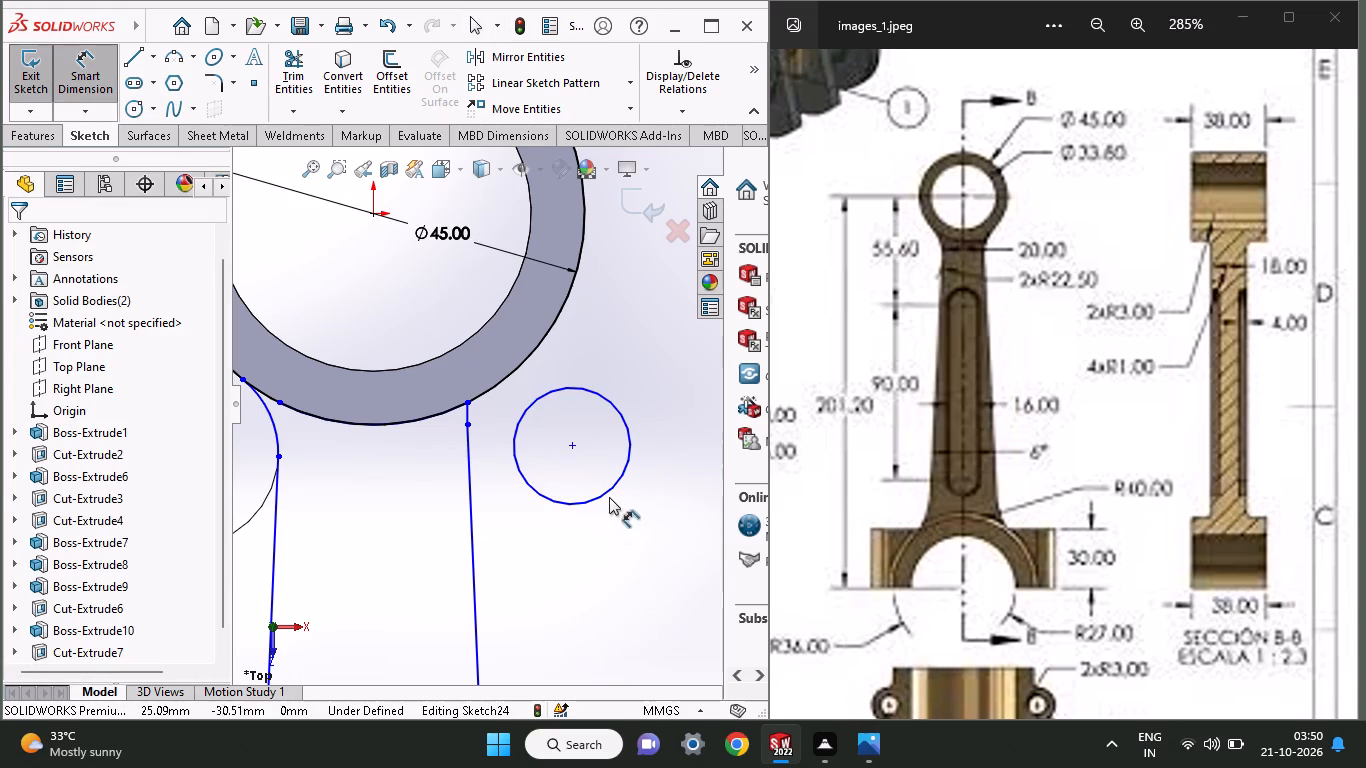
{"action": "left_click", "coordinate": [609, 489]}
{"action": "left_click", "coordinate": [614, 524]}
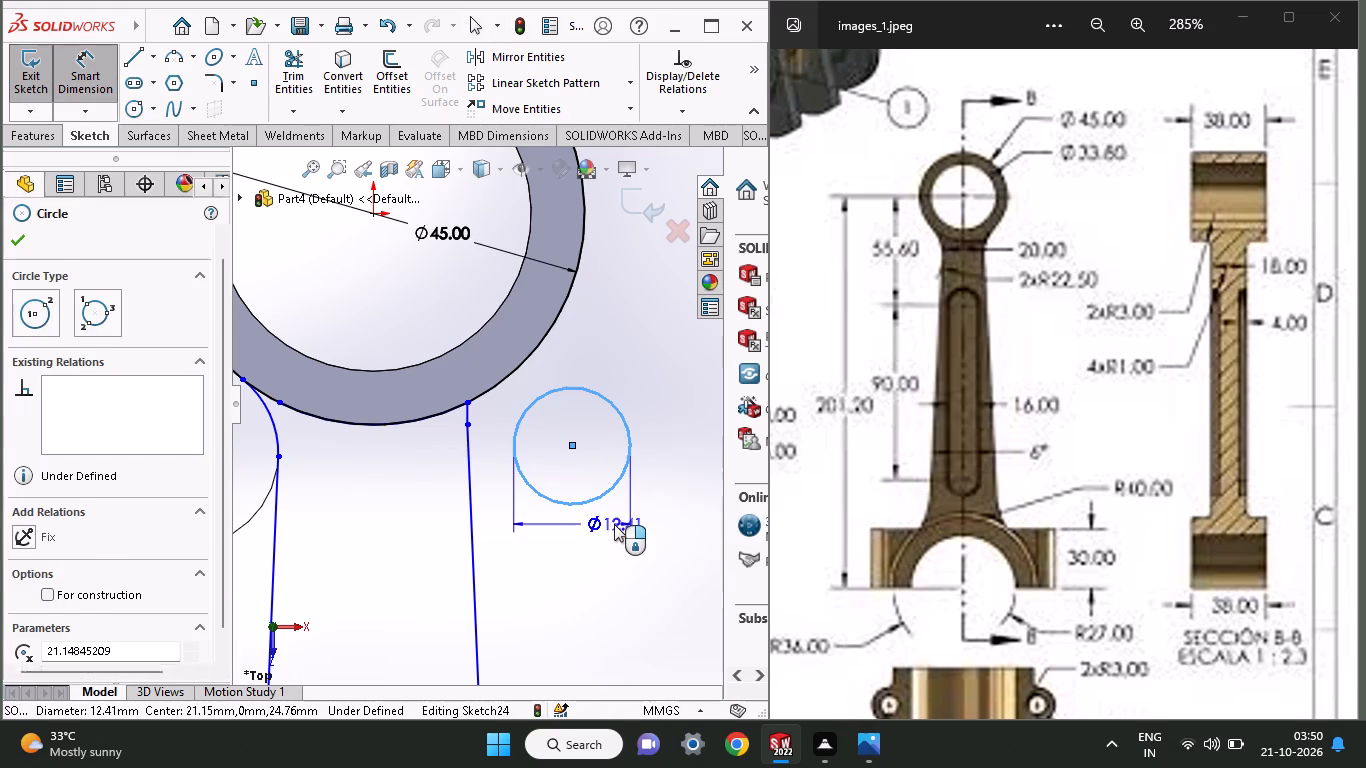
{"action": "type", "text": "20"}
{"action": "key", "text": "Return"}
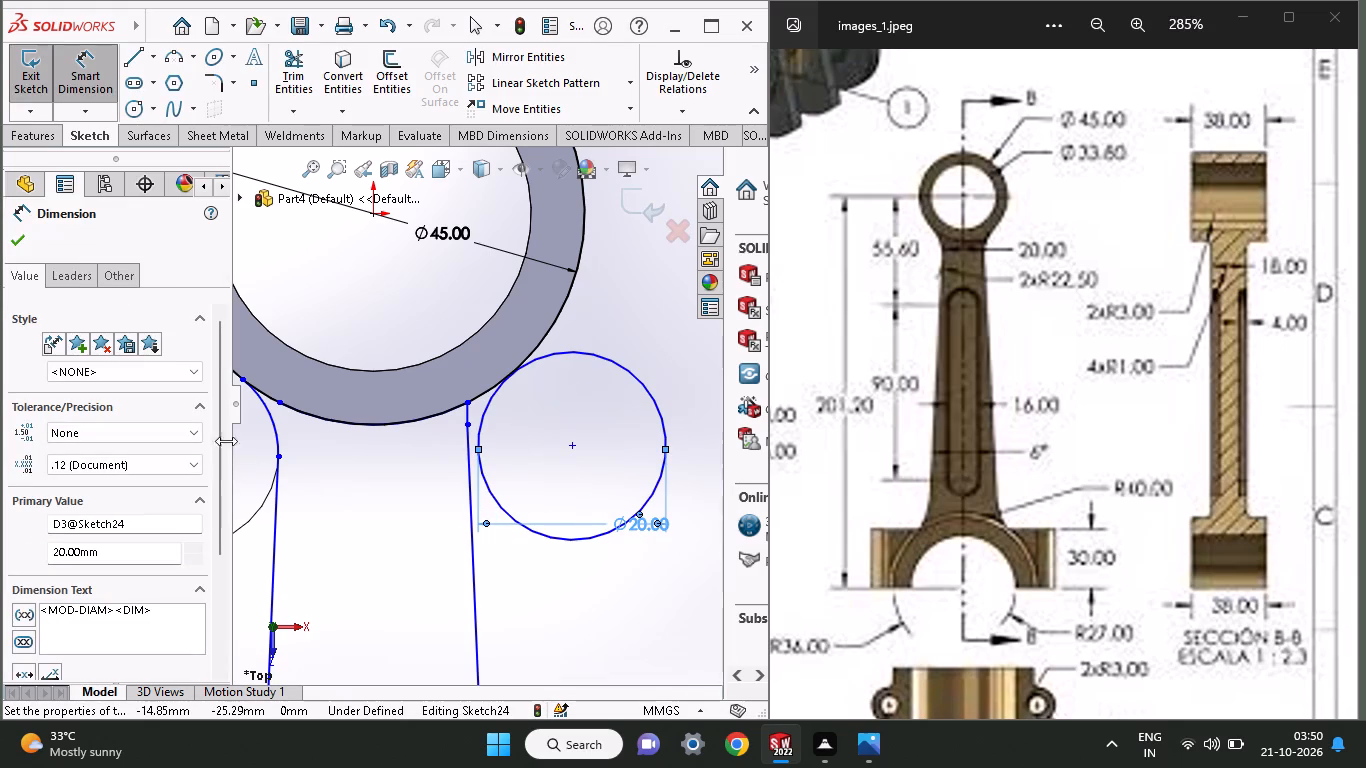
{"action": "left_click", "coordinate": [22, 228]}
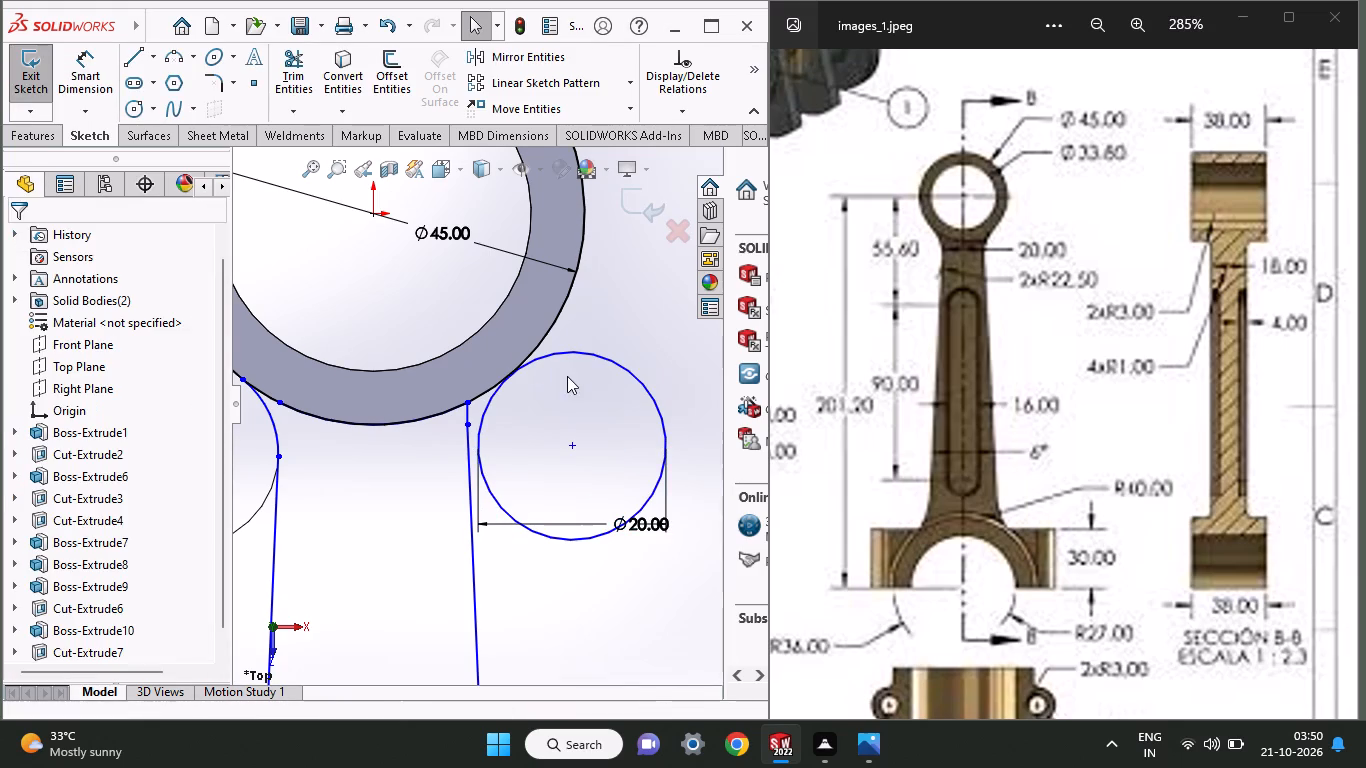
Make the new 20 mm circle tangent to the 45 mm circle around the small-end ring.
{"action": "left_click", "coordinate": [553, 325], "text": "shift"}
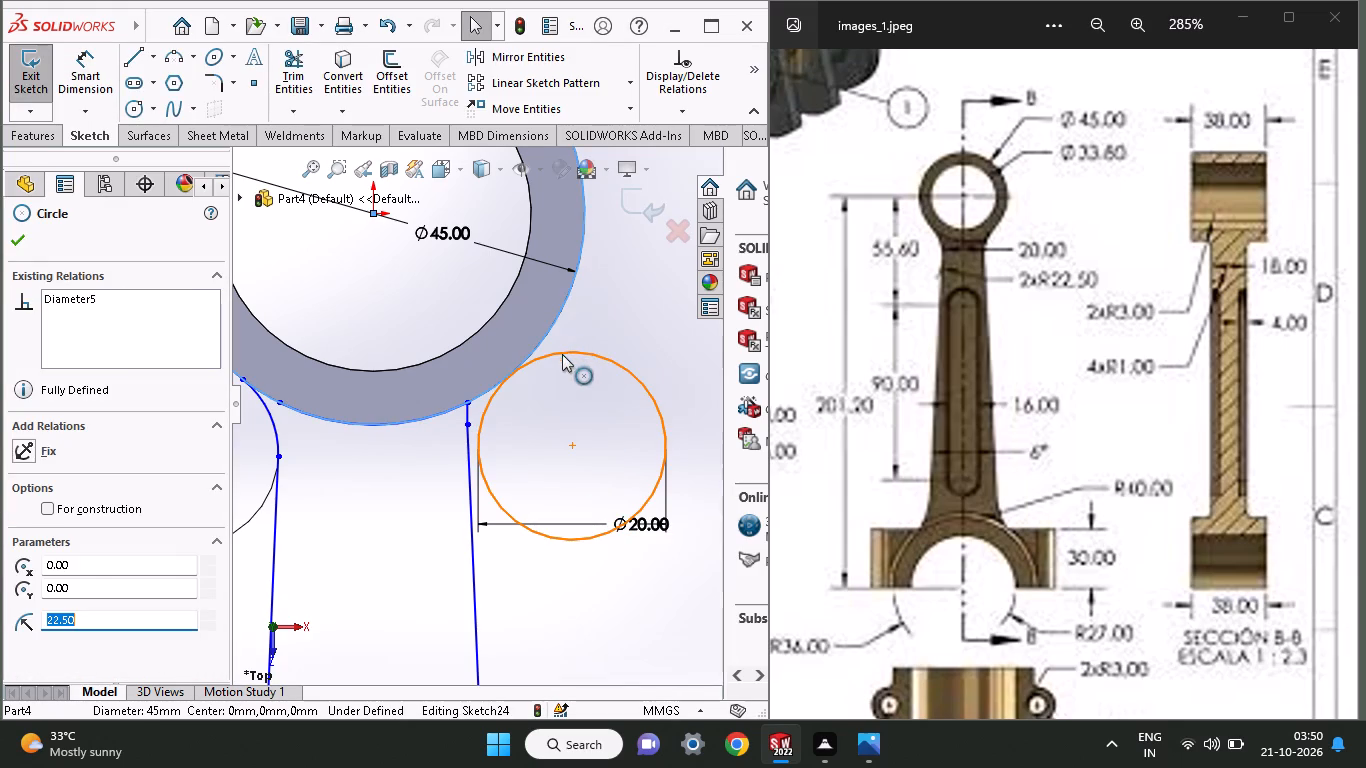
{"action": "left_click", "coordinate": [563, 356], "text": "shift"}
{"action": "left_click", "coordinate": [71, 586]}
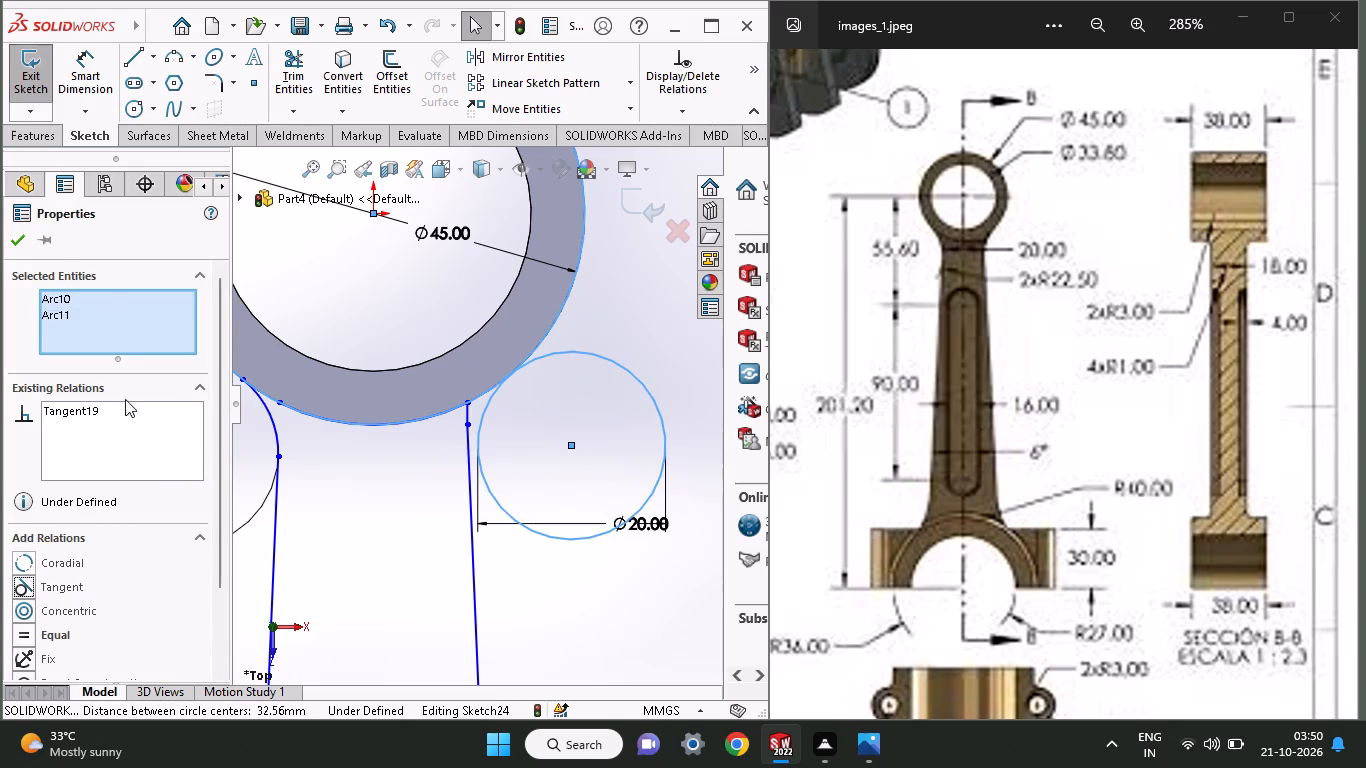
{"action": "left_click", "coordinate": [16, 247]}
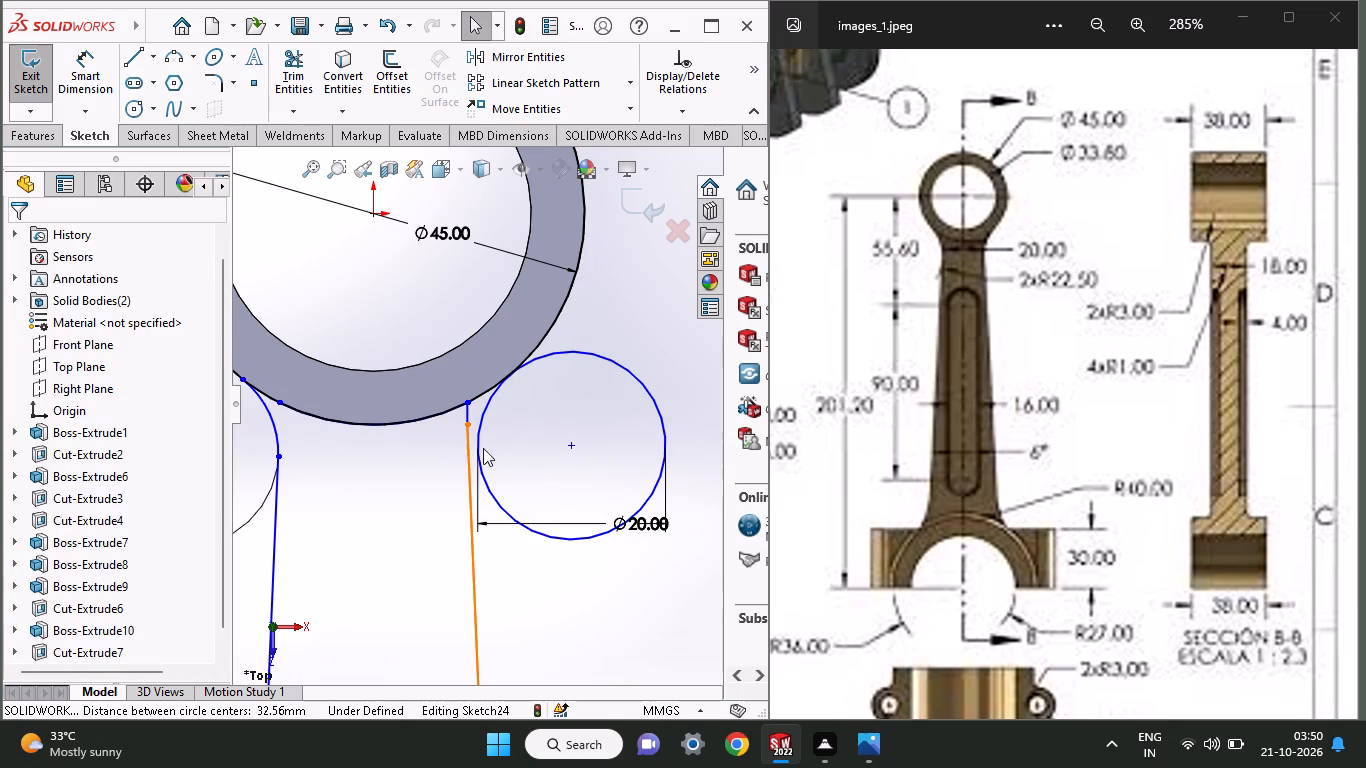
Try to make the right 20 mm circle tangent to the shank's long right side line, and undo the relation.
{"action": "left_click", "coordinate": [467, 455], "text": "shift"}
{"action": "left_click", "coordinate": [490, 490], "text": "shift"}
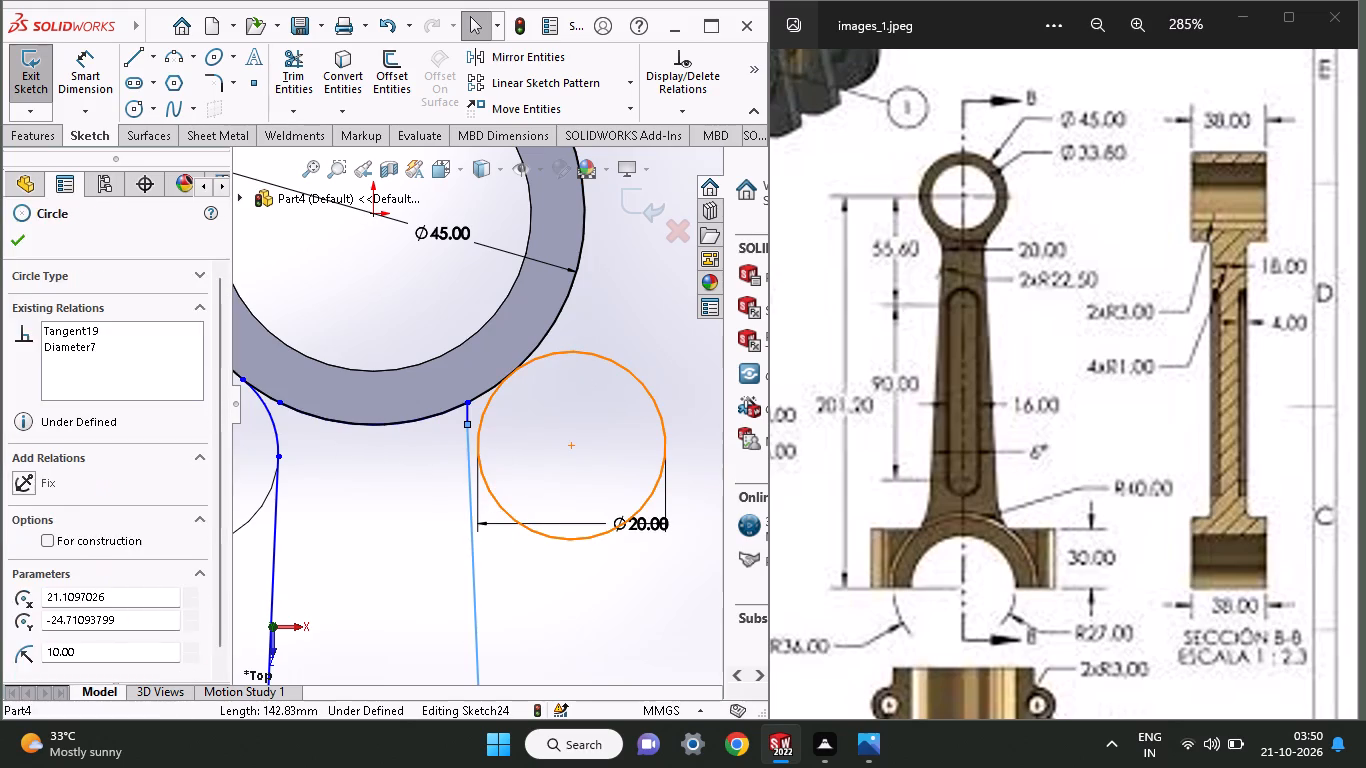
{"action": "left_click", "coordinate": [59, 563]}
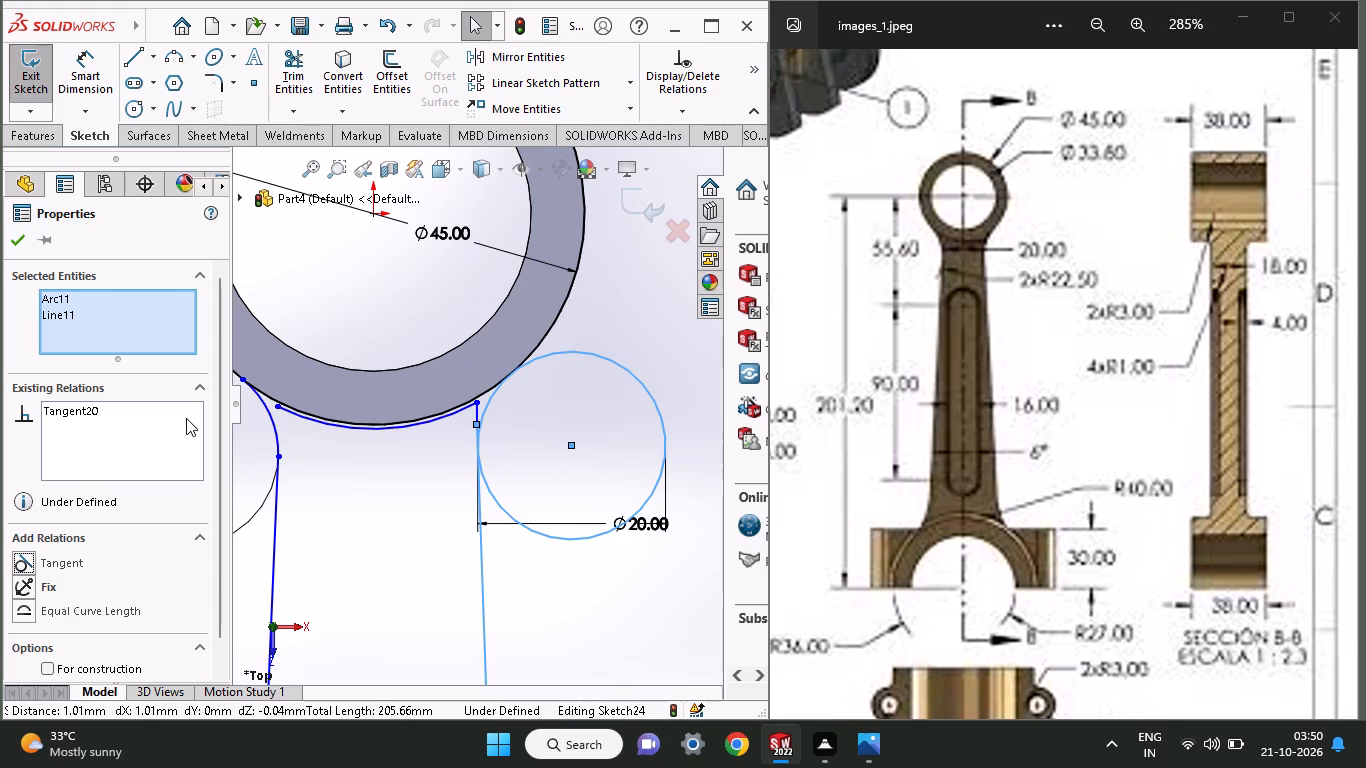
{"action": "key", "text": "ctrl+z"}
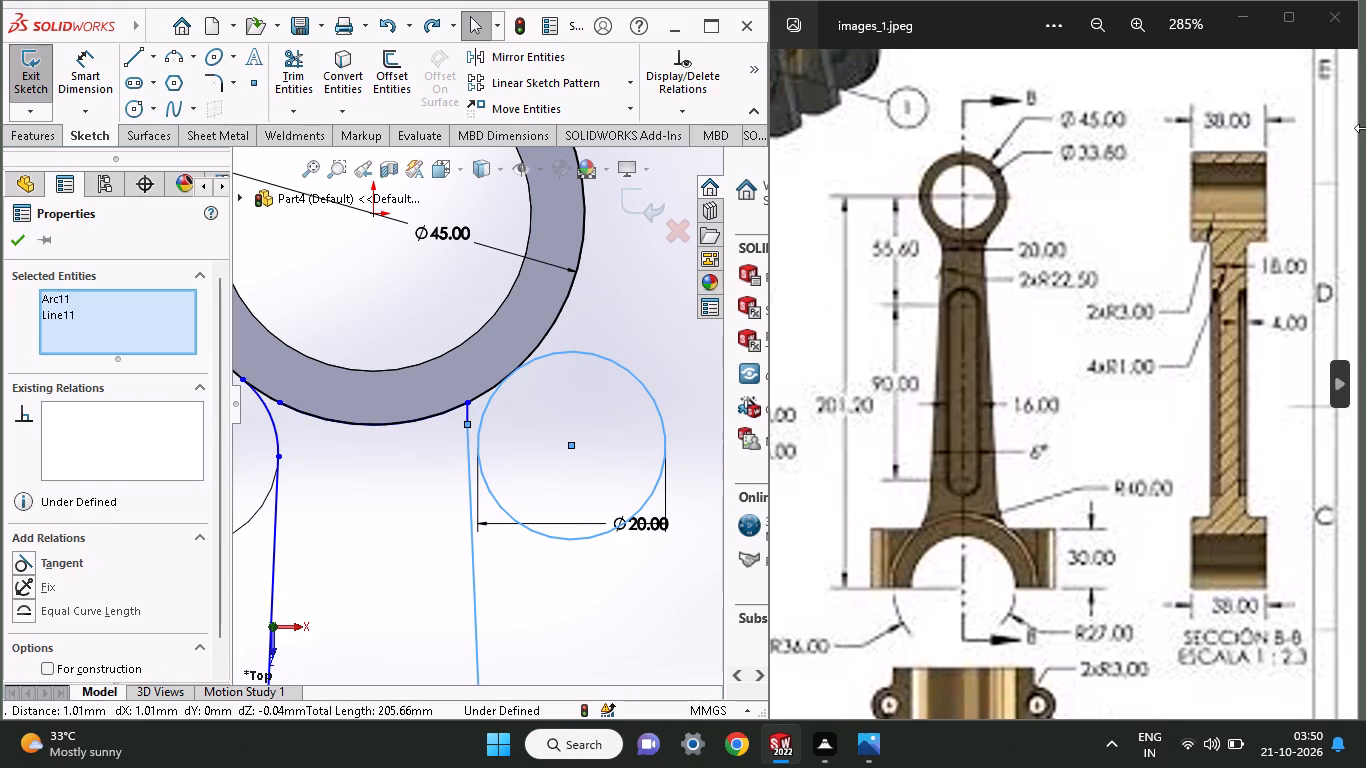
Dimension the radius of the shank's top arc along the small-end ring as 22.50 mm.
{"action": "left_click", "coordinate": [81, 92]}
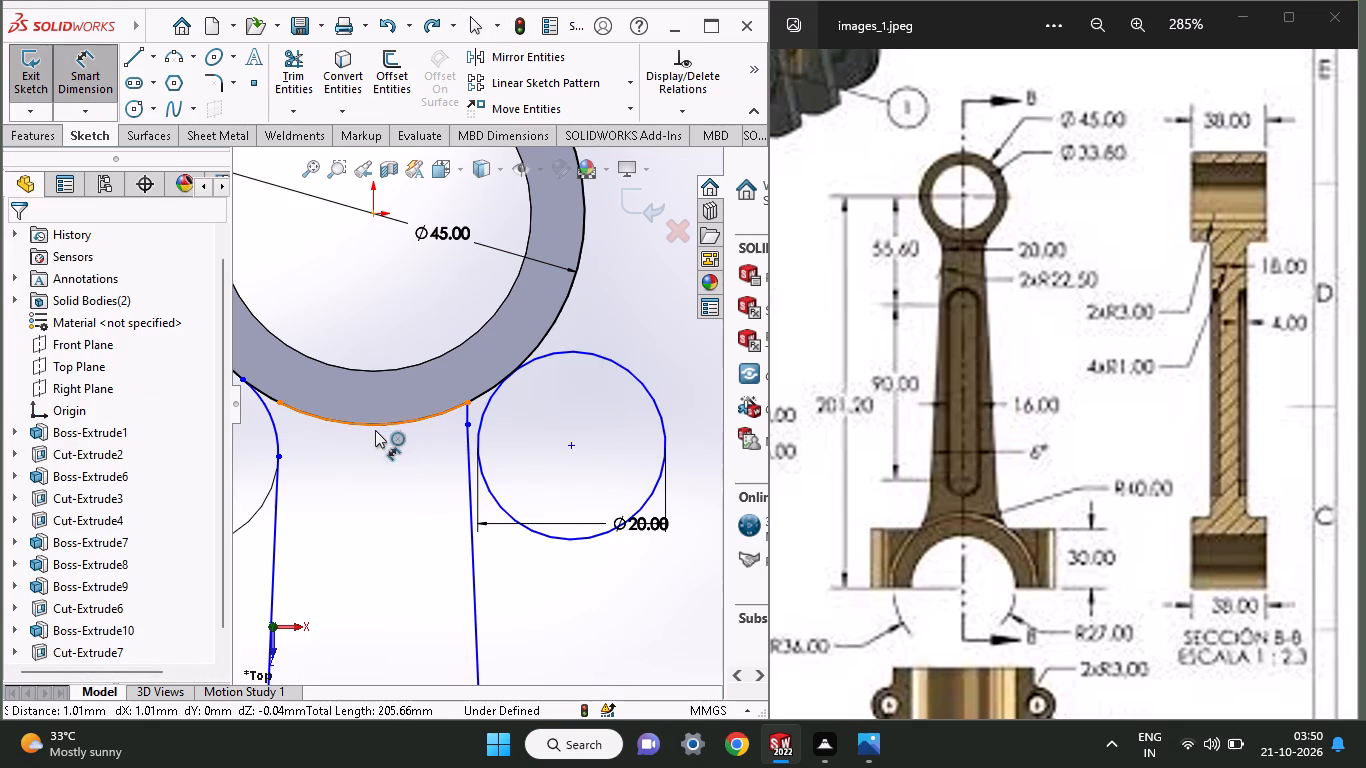
{"action": "left_click", "coordinate": [375, 430]}
{"action": "left_click", "coordinate": [386, 332]}
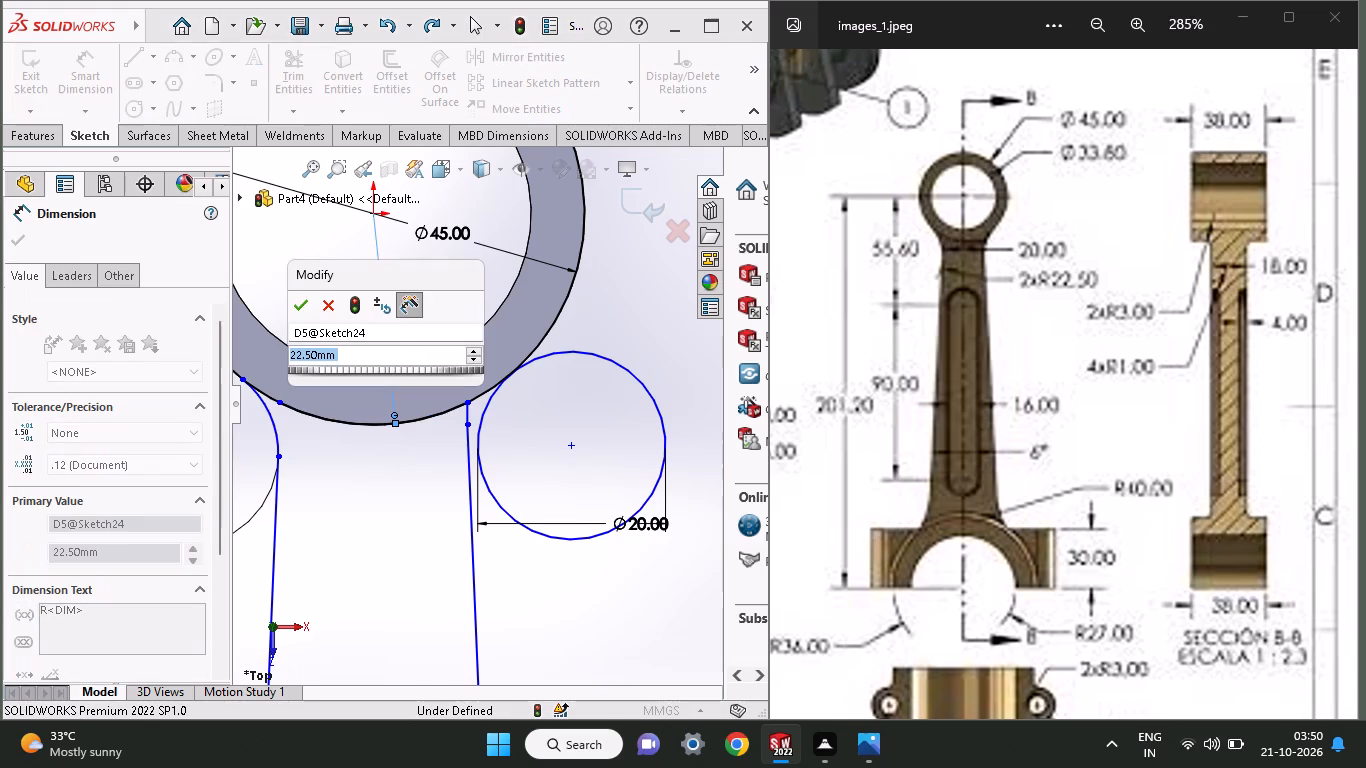
{"action": "left_click", "coordinate": [298, 302]}
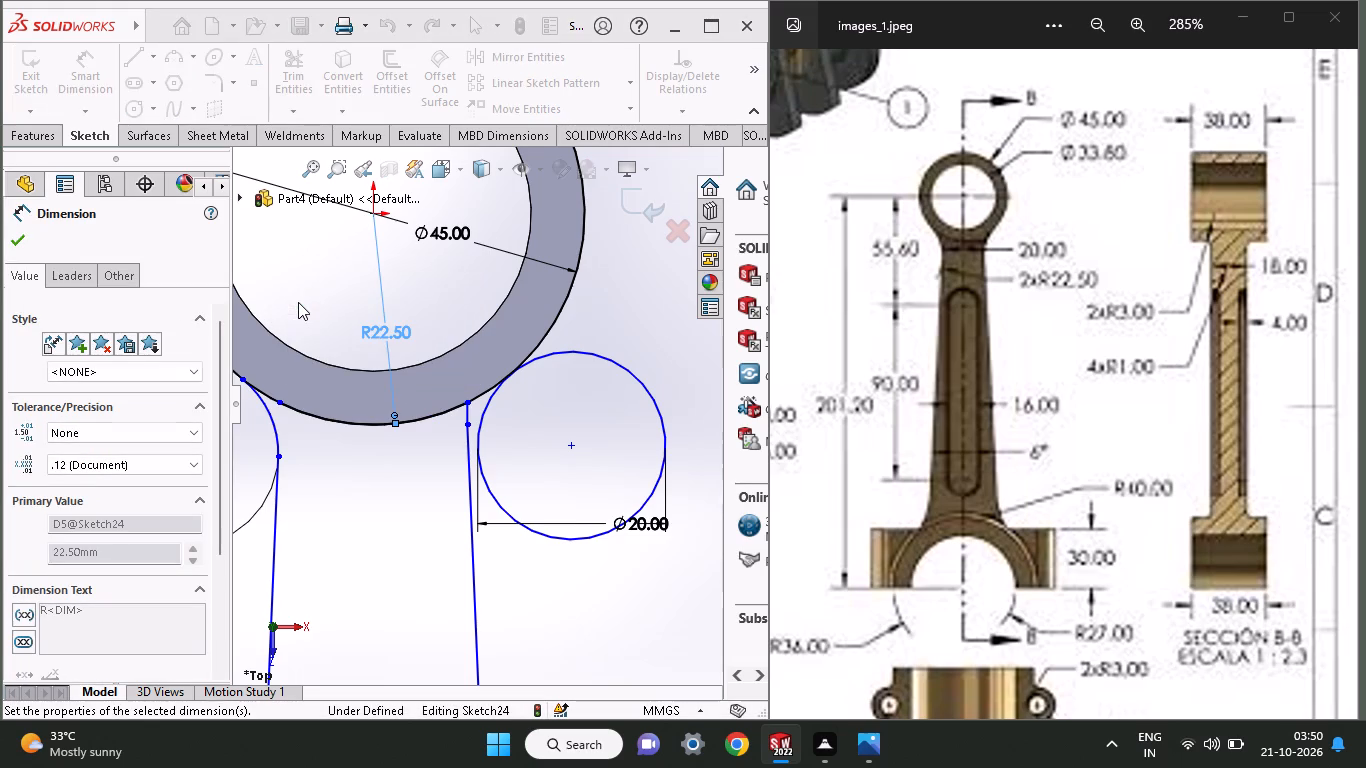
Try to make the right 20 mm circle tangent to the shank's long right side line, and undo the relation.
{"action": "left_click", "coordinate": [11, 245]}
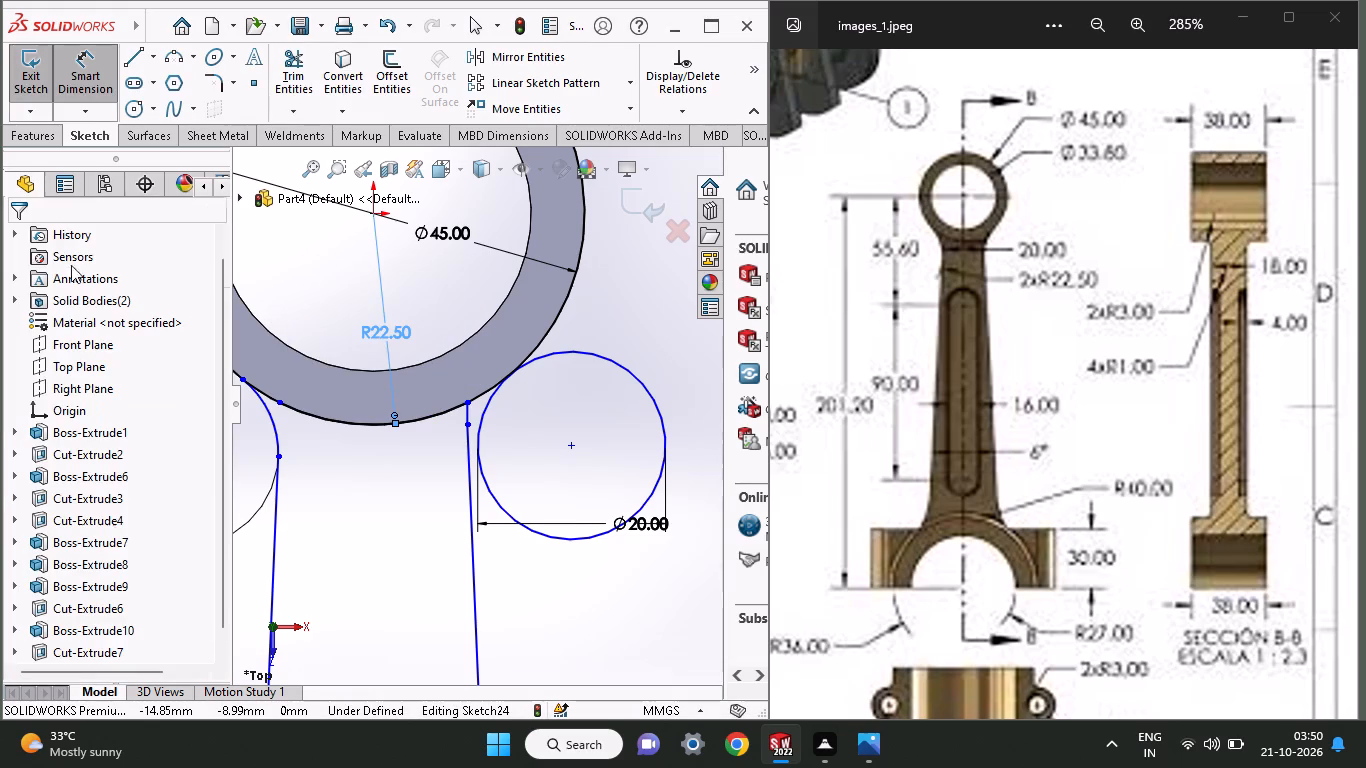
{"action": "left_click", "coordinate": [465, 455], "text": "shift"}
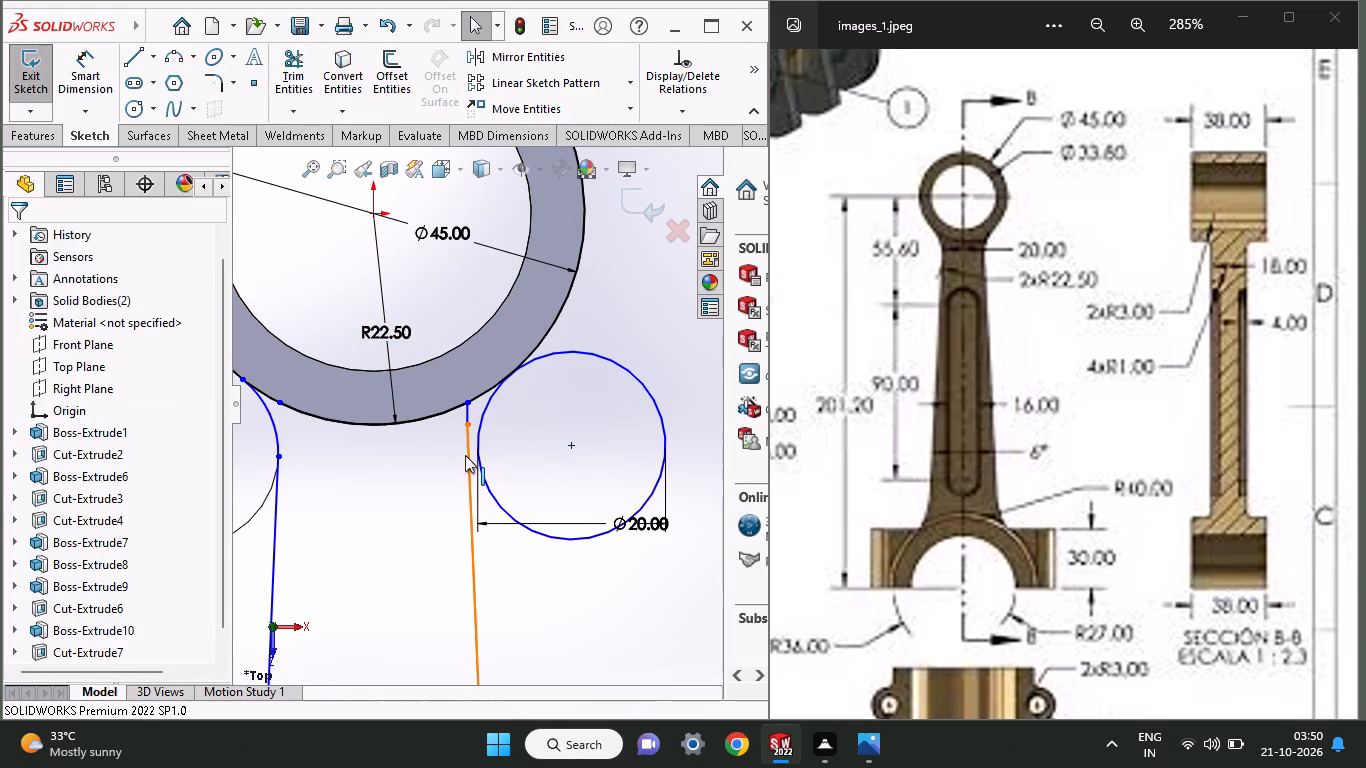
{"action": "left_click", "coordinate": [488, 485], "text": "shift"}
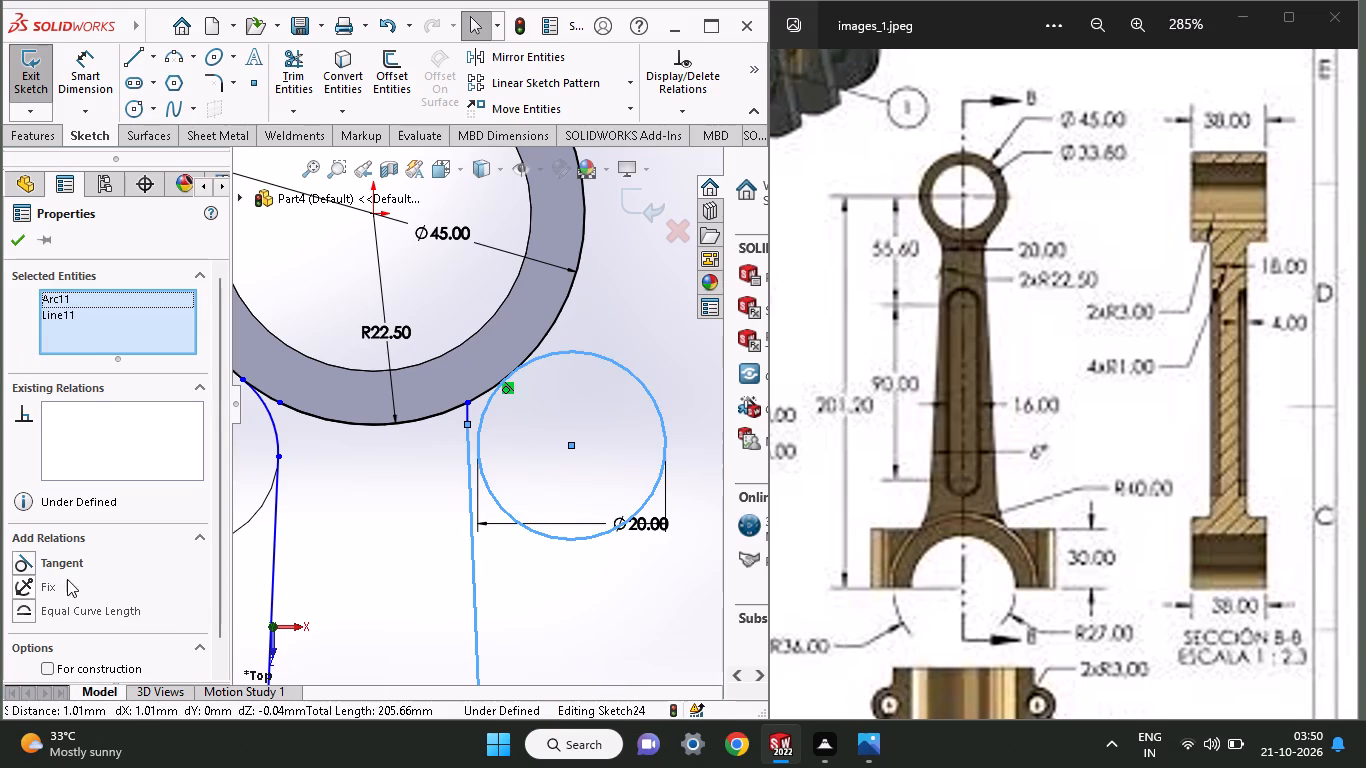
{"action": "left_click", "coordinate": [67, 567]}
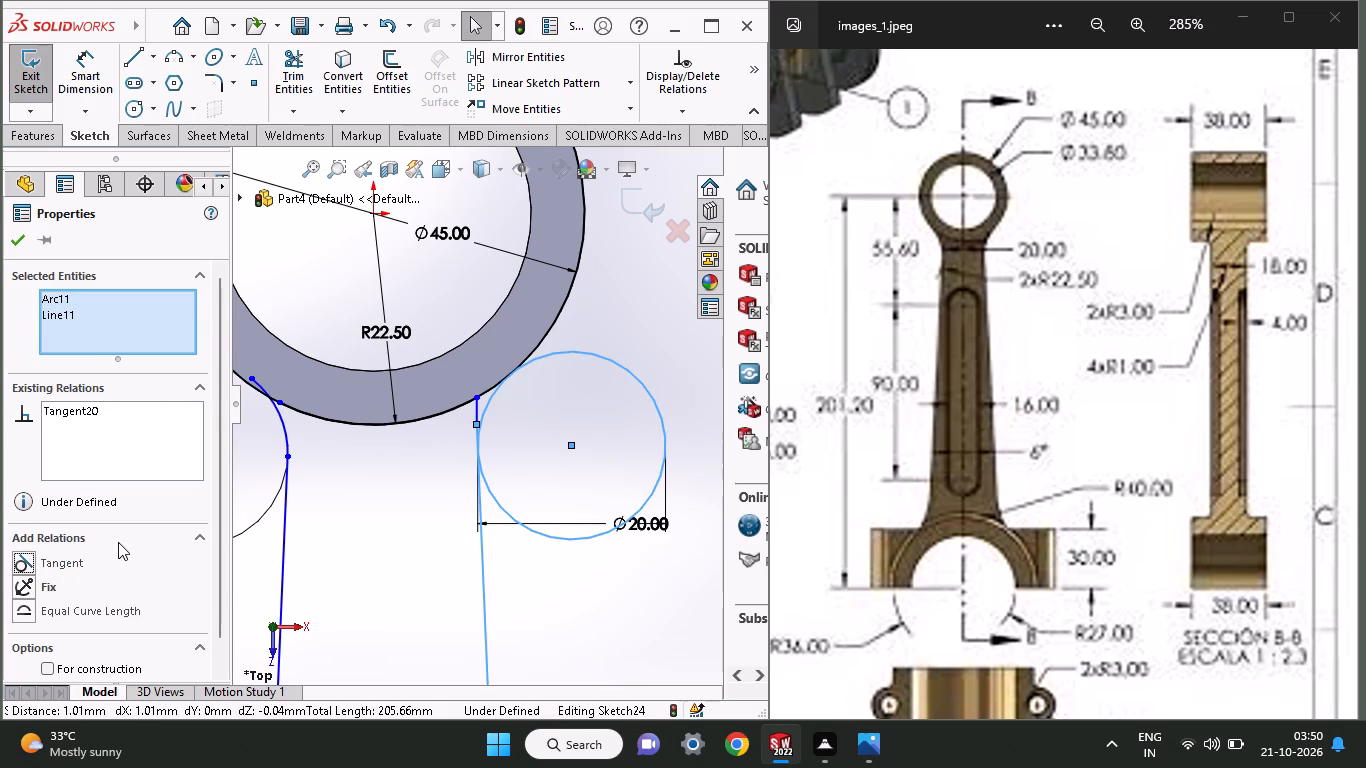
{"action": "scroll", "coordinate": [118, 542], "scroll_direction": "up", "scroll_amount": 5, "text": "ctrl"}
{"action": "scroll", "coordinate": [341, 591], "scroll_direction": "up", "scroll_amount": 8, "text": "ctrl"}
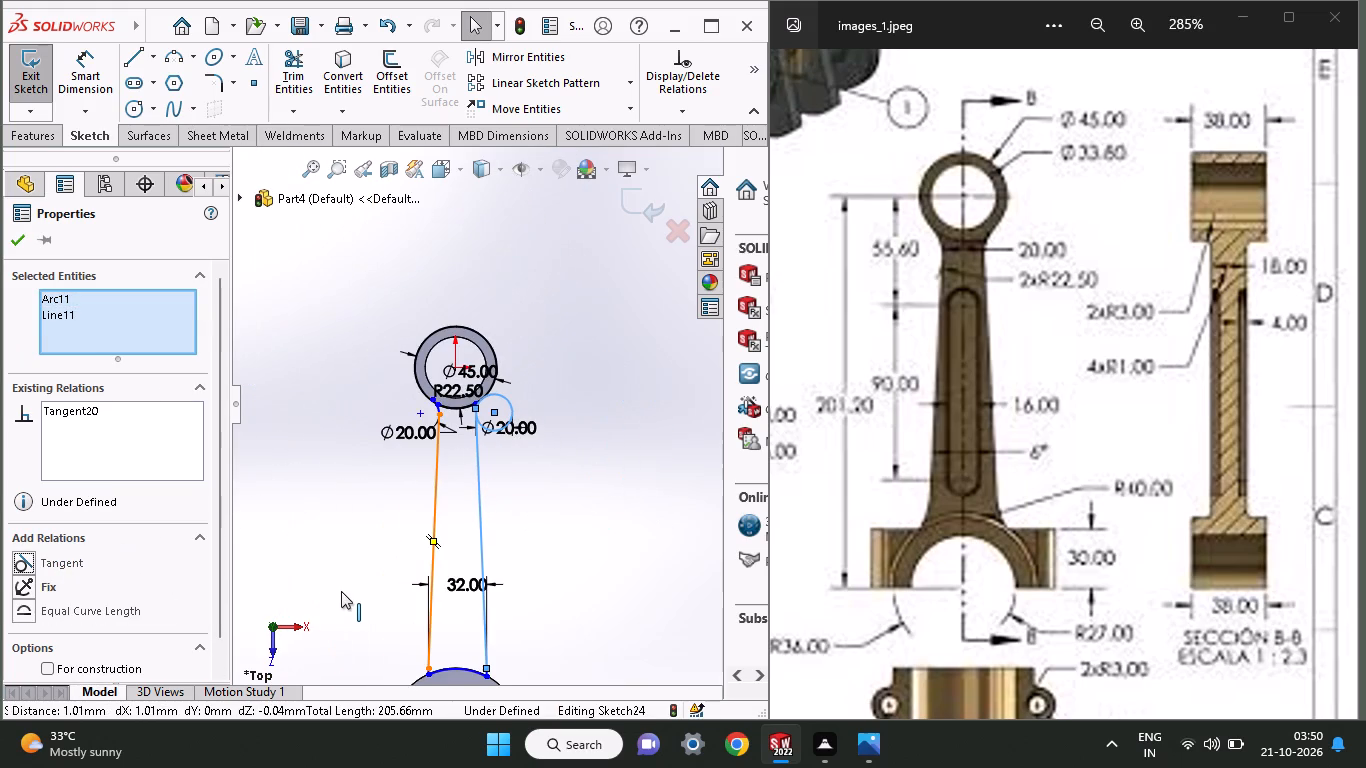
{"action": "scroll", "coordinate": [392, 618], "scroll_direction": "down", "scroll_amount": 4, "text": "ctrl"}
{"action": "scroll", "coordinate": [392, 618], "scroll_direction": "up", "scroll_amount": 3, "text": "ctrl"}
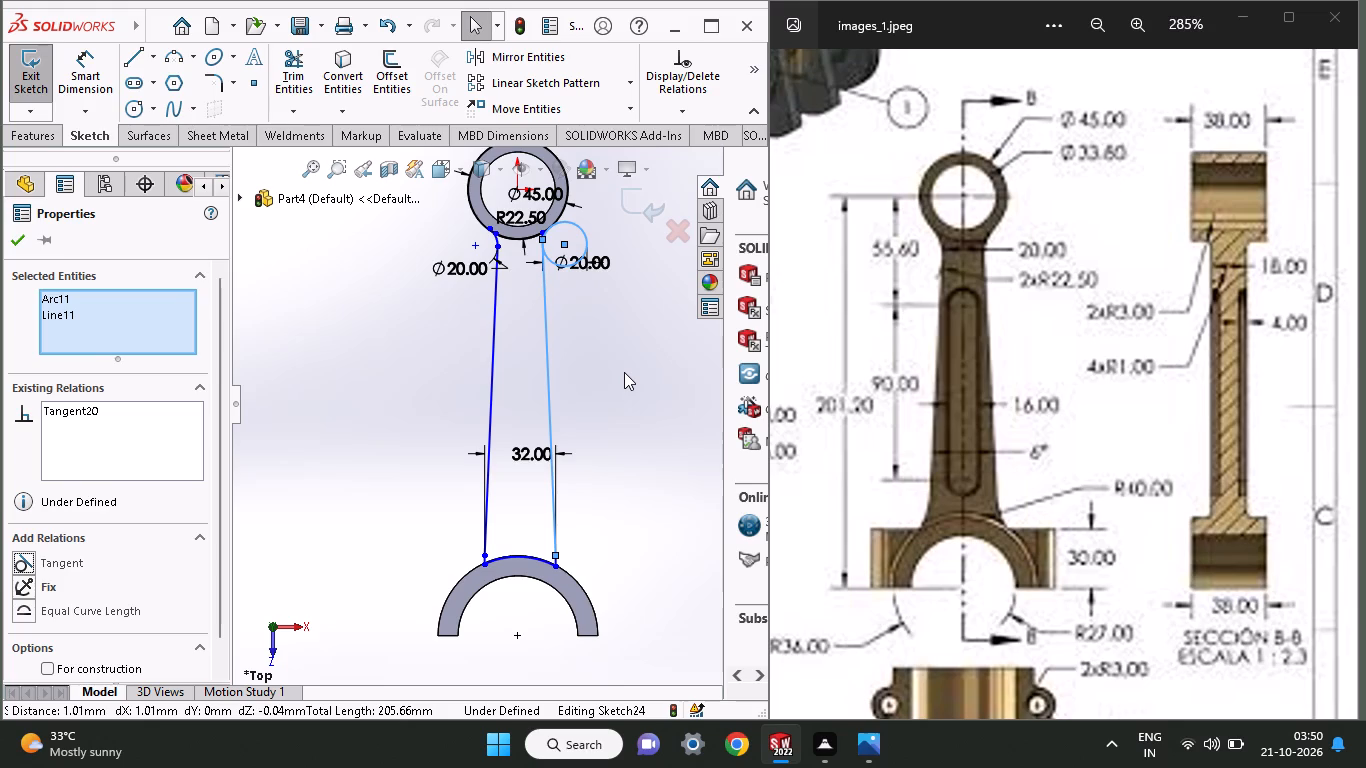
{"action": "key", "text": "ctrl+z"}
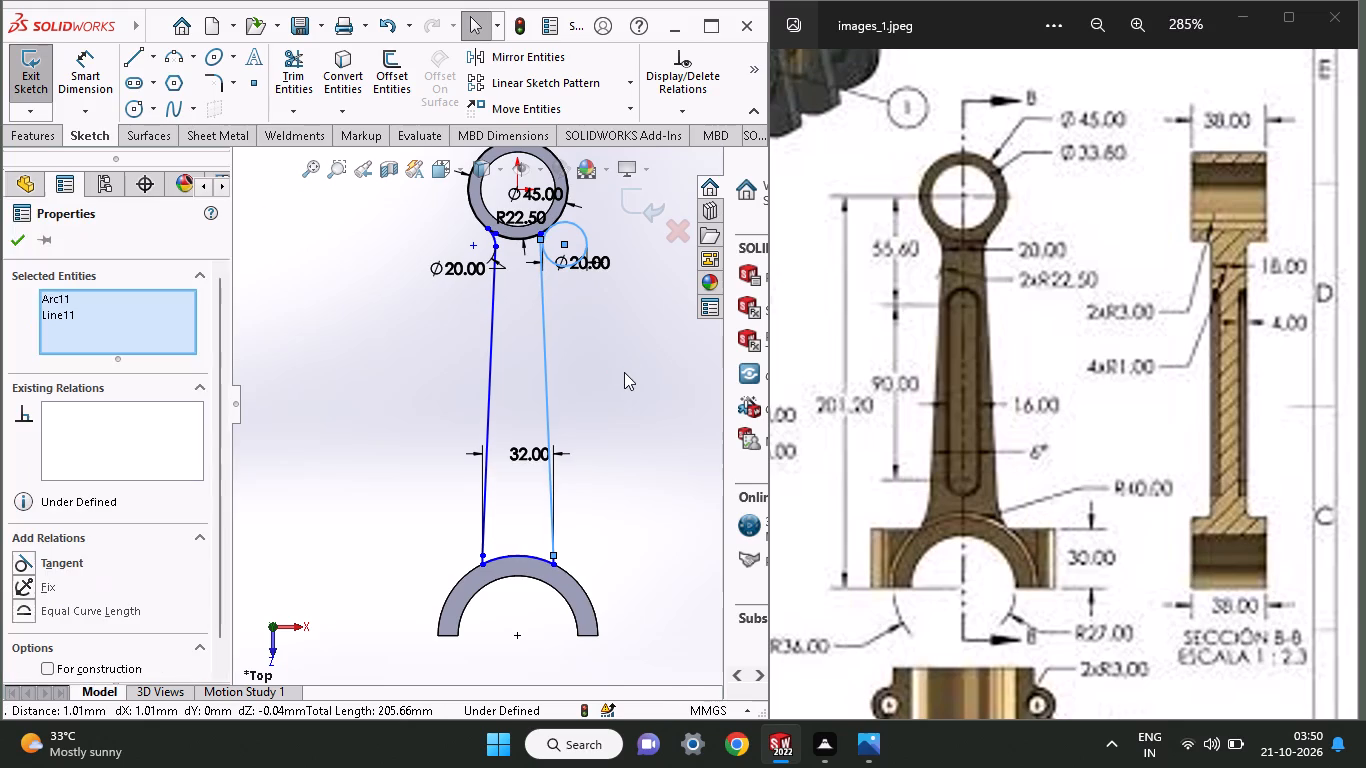
Move the right 20 mm circle's centre to about X 20.14, Y -25.51 so the circle meets the shank's right side line.
{"action": "scroll", "coordinate": [575, 266], "scroll_direction": "down", "scroll_amount": 4, "text": "ctrl"}
{"action": "scroll", "coordinate": [431, 294], "scroll_direction": "down", "scroll_amount": 3, "text": "ctrl"}
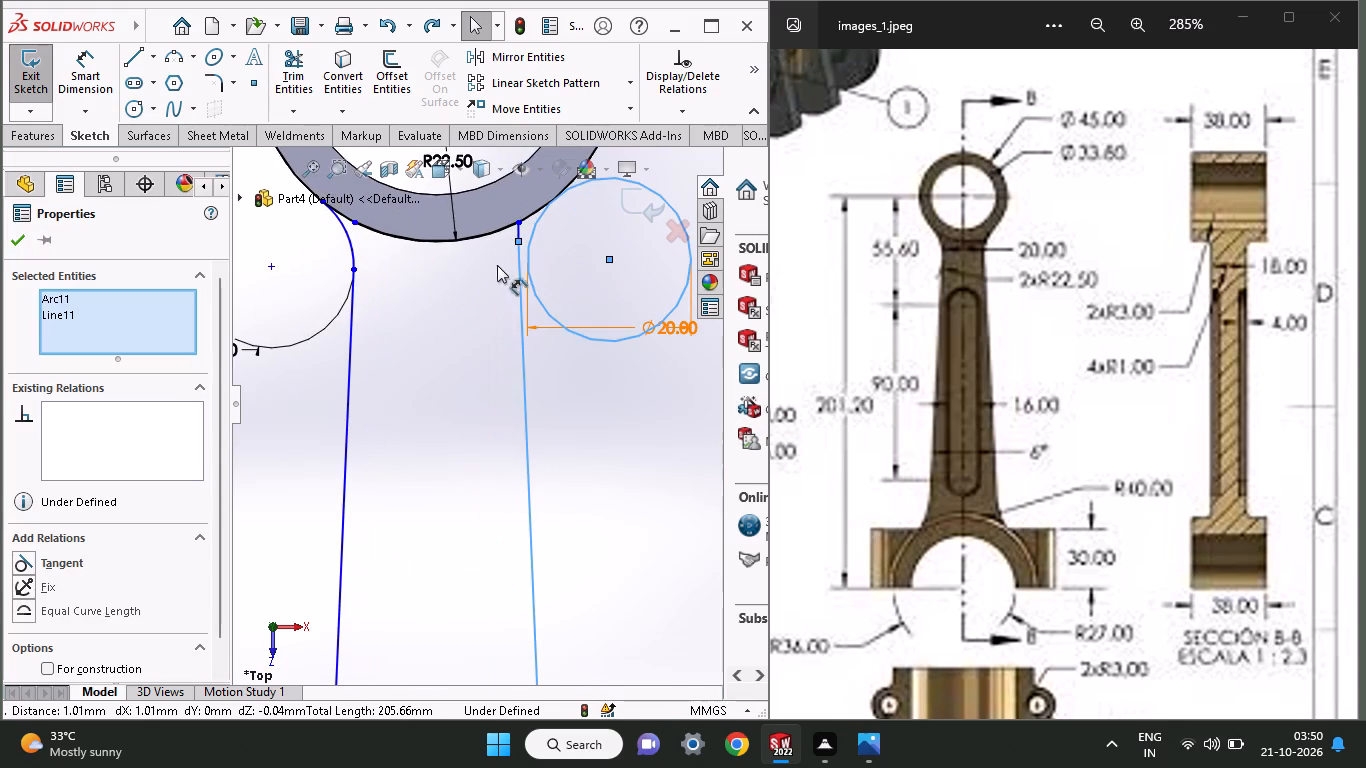
{"action": "scroll", "coordinate": [555, 262], "scroll_direction": "down", "scroll_amount": 3, "text": "ctrl"}
{"action": "left_click_drag", "start_coordinate": [624, 279], "coordinate": [613, 282]}
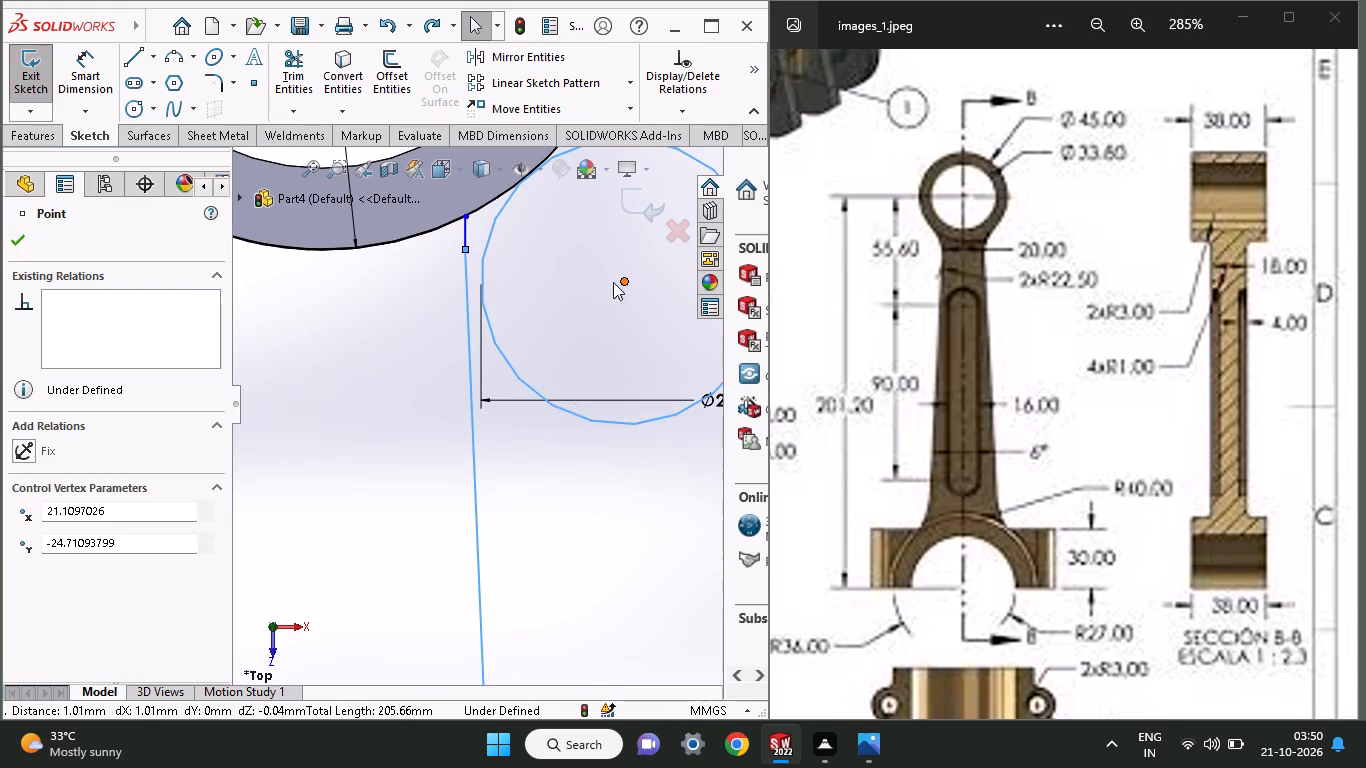
{"action": "left_click_drag", "start_coordinate": [613, 282], "coordinate": [599, 266]}
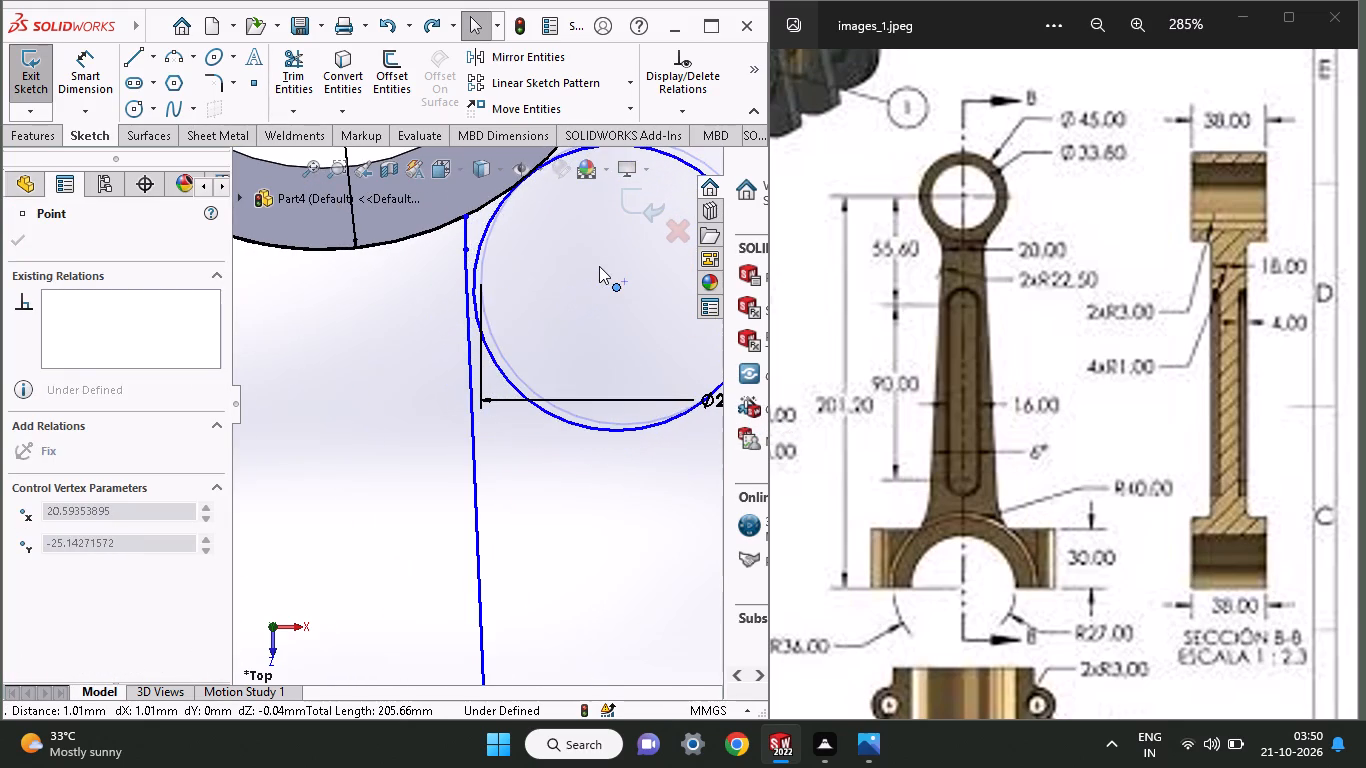
{"action": "left_click_drag", "start_coordinate": [599, 266], "coordinate": [589, 266]}
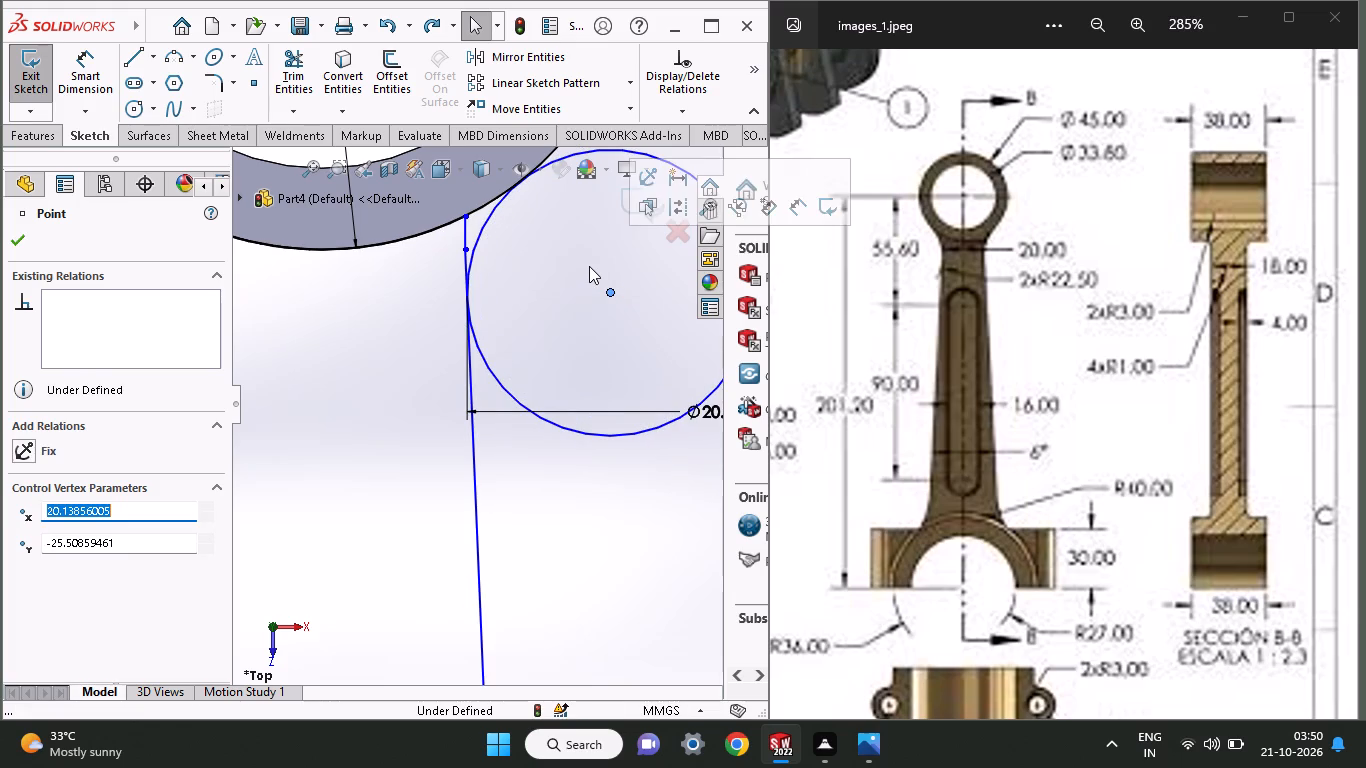
{"action": "left_click", "coordinate": [22, 244]}
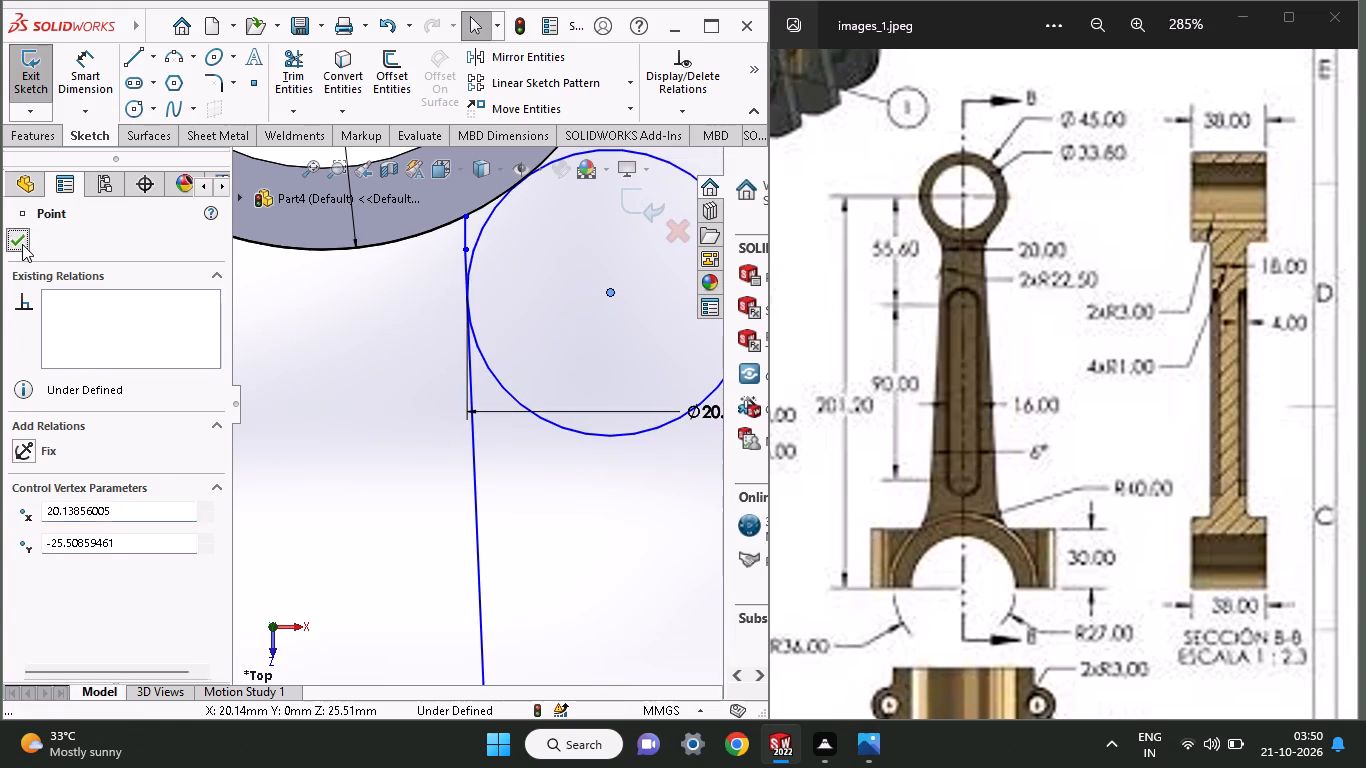
Power trim the right 20 mm circle beside the shank's right side line.
{"action": "left_click", "coordinate": [292, 80]}
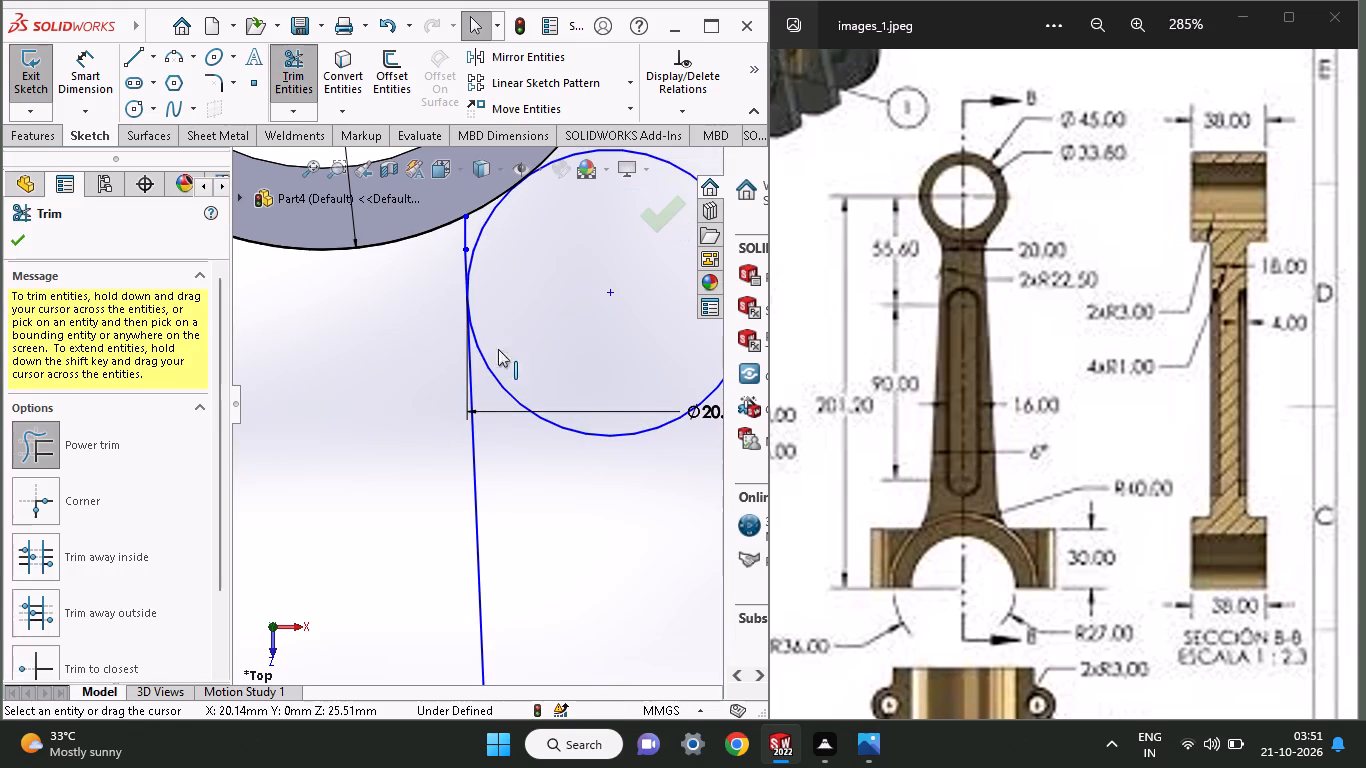
{"action": "left_click_drag", "start_coordinate": [587, 358], "coordinate": [548, 481]}
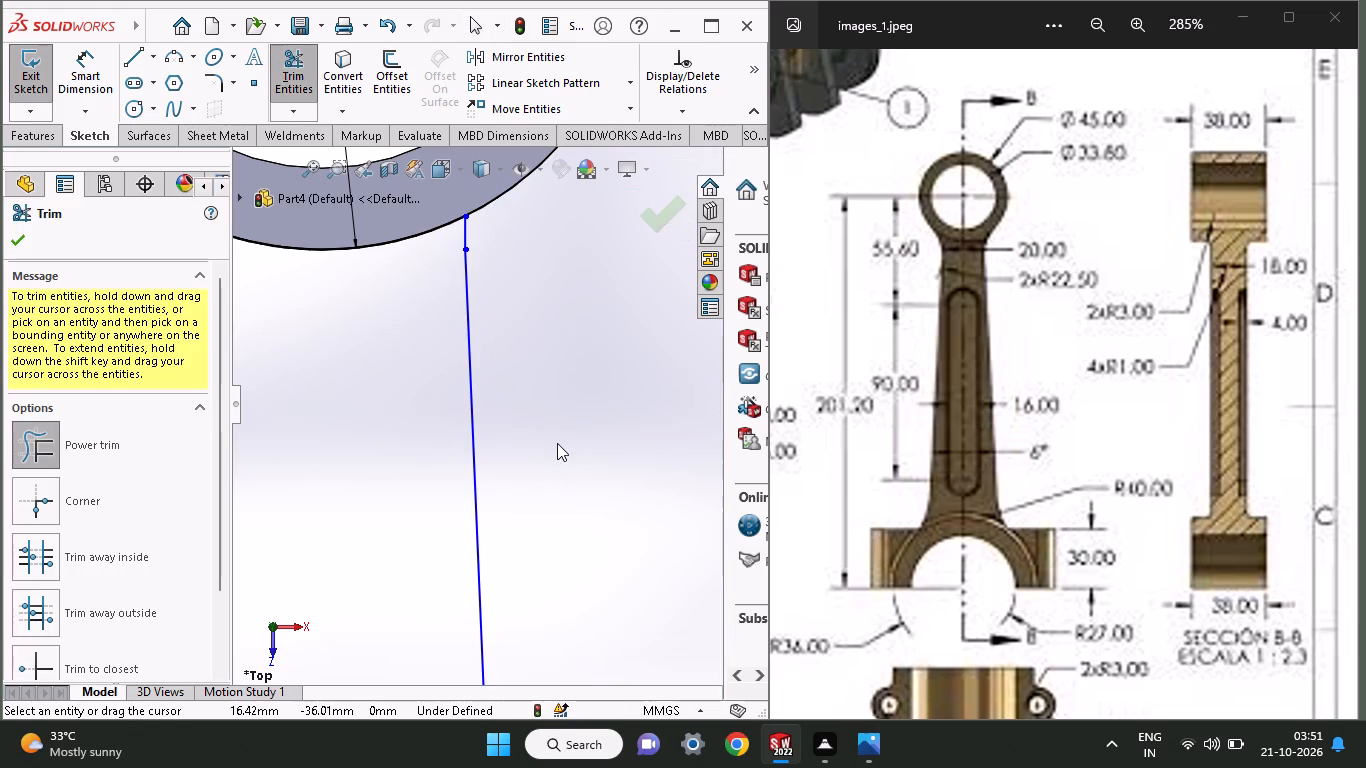
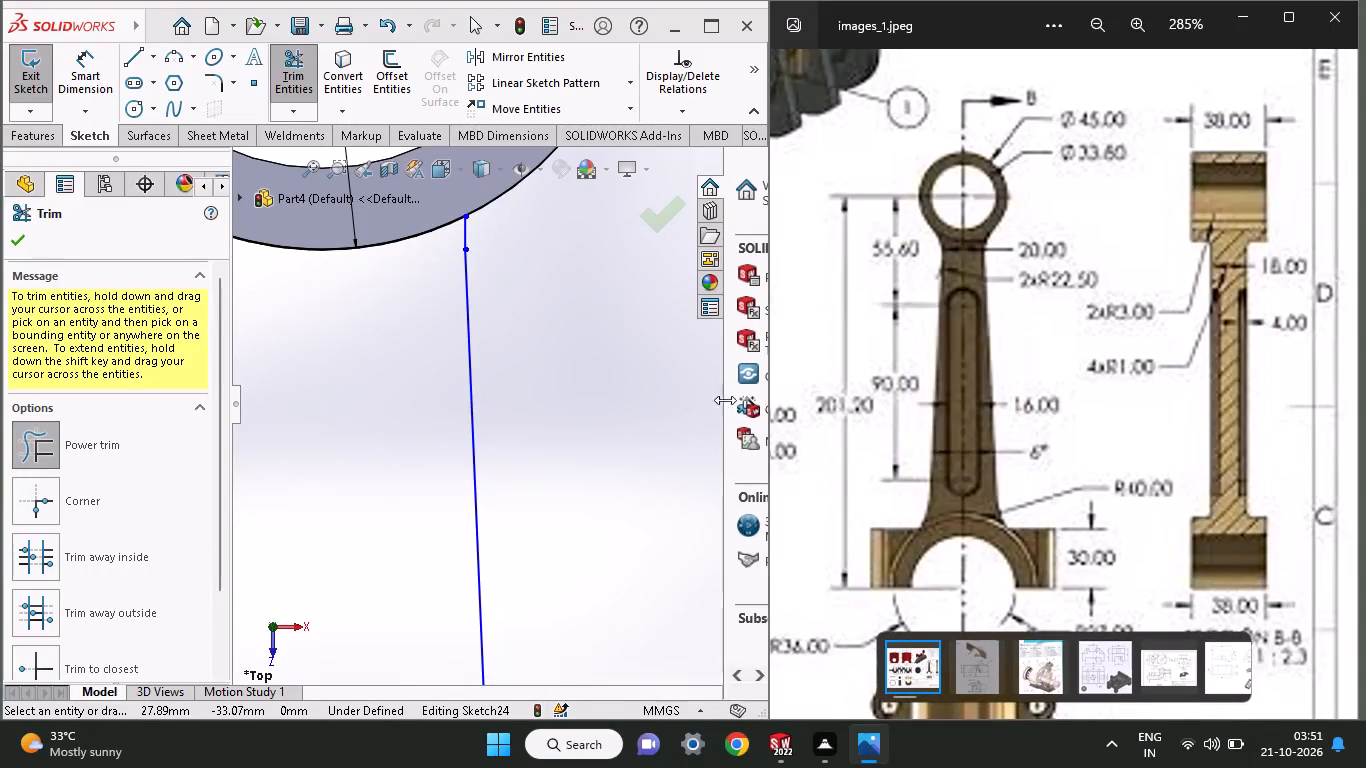
Examine the reference drawing from the connecting rod across to the bearing cap and piston pin views, and leave the Trim command.
{"action": "left_click", "coordinate": [805, 379]}
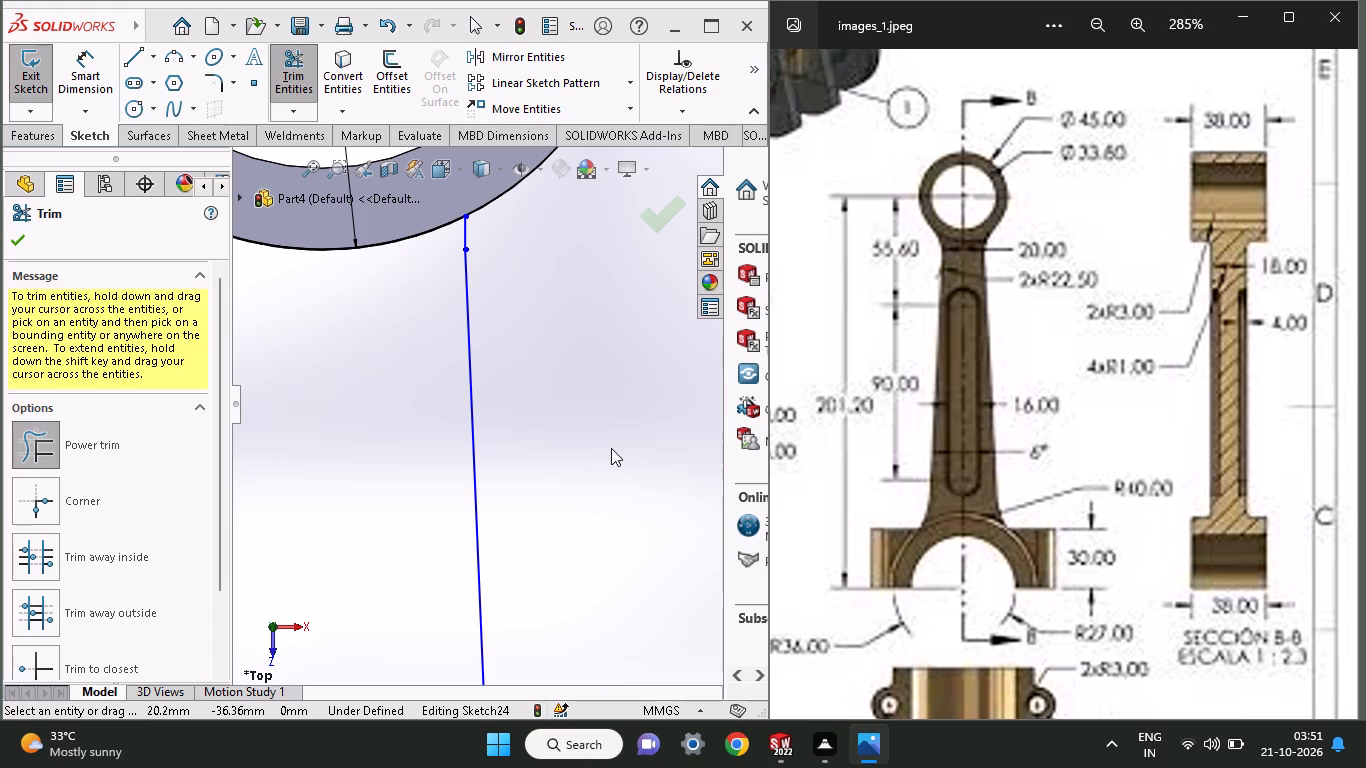
{"action": "scroll", "coordinate": [551, 456], "scroll_direction": "up", "scroll_amount": 2, "text": "ctrl"}
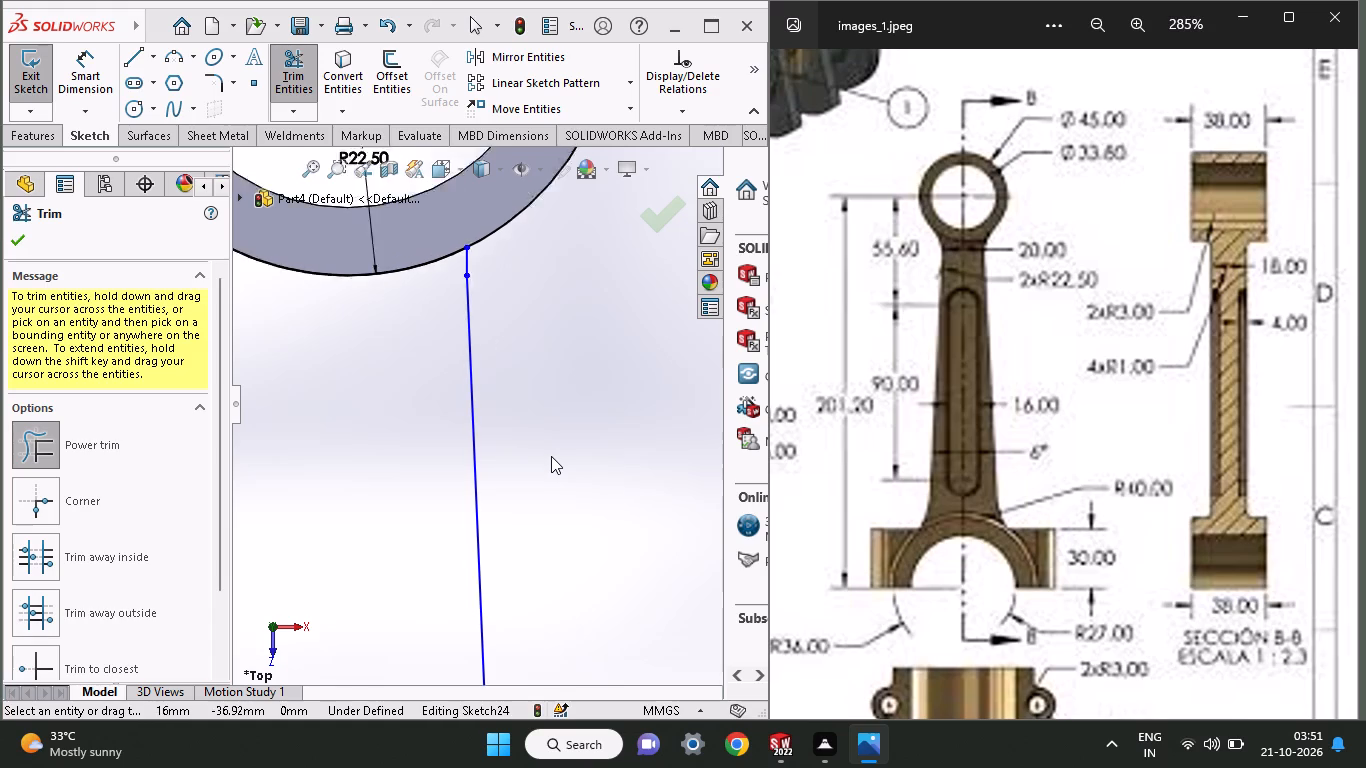
{"action": "scroll", "coordinate": [551, 456], "scroll_direction": "up", "scroll_amount": 3, "text": "ctrl"}
{"action": "middle_click_drag", "start_coordinate": [928, 496], "coordinate": [1013, 478]}
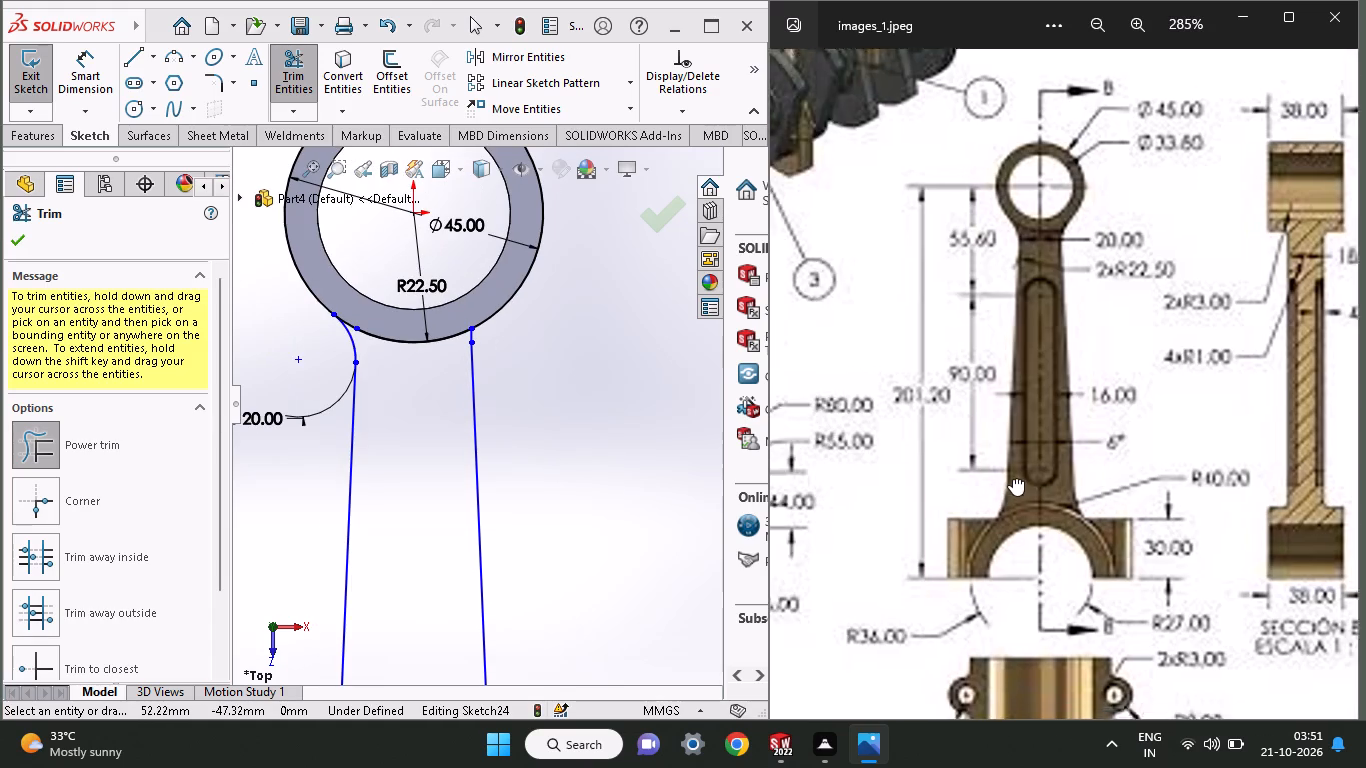
{"action": "middle_click_drag", "start_coordinate": [1013, 478], "coordinate": [1311, 327]}
{"action": "middle_click_drag", "start_coordinate": [995, 488], "coordinate": [1302, 315]}
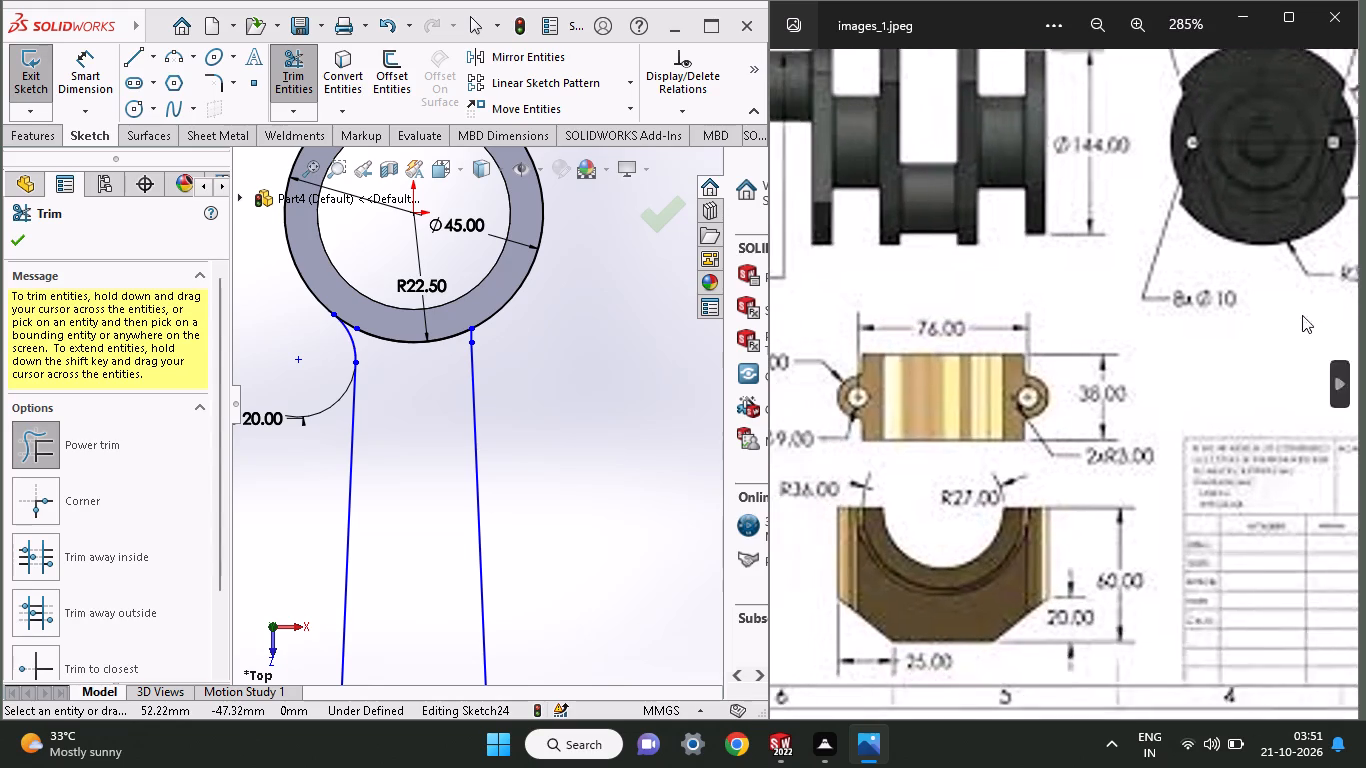
{"action": "middle_click_drag", "start_coordinate": [1302, 315], "coordinate": [1365, 309]}
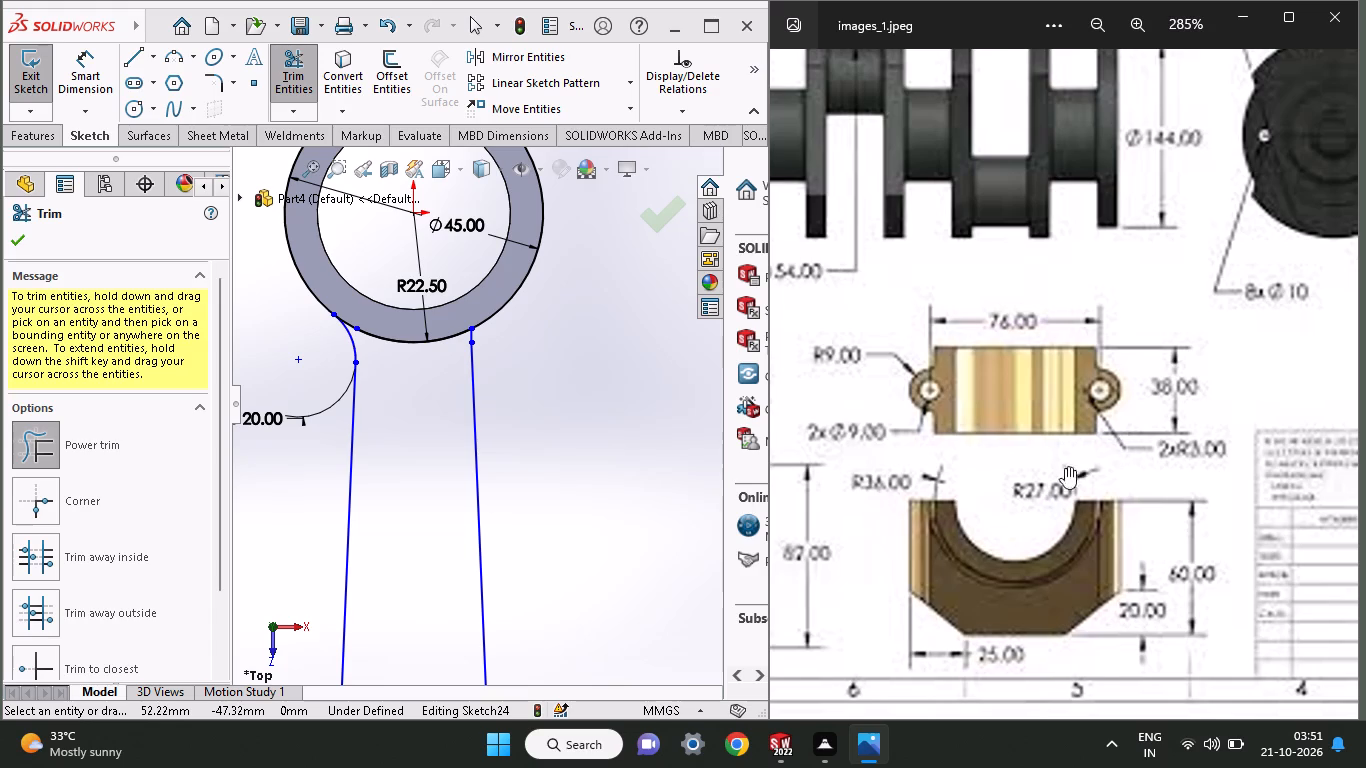
{"action": "middle_click_drag", "start_coordinate": [1067, 480], "coordinate": [1294, 440]}
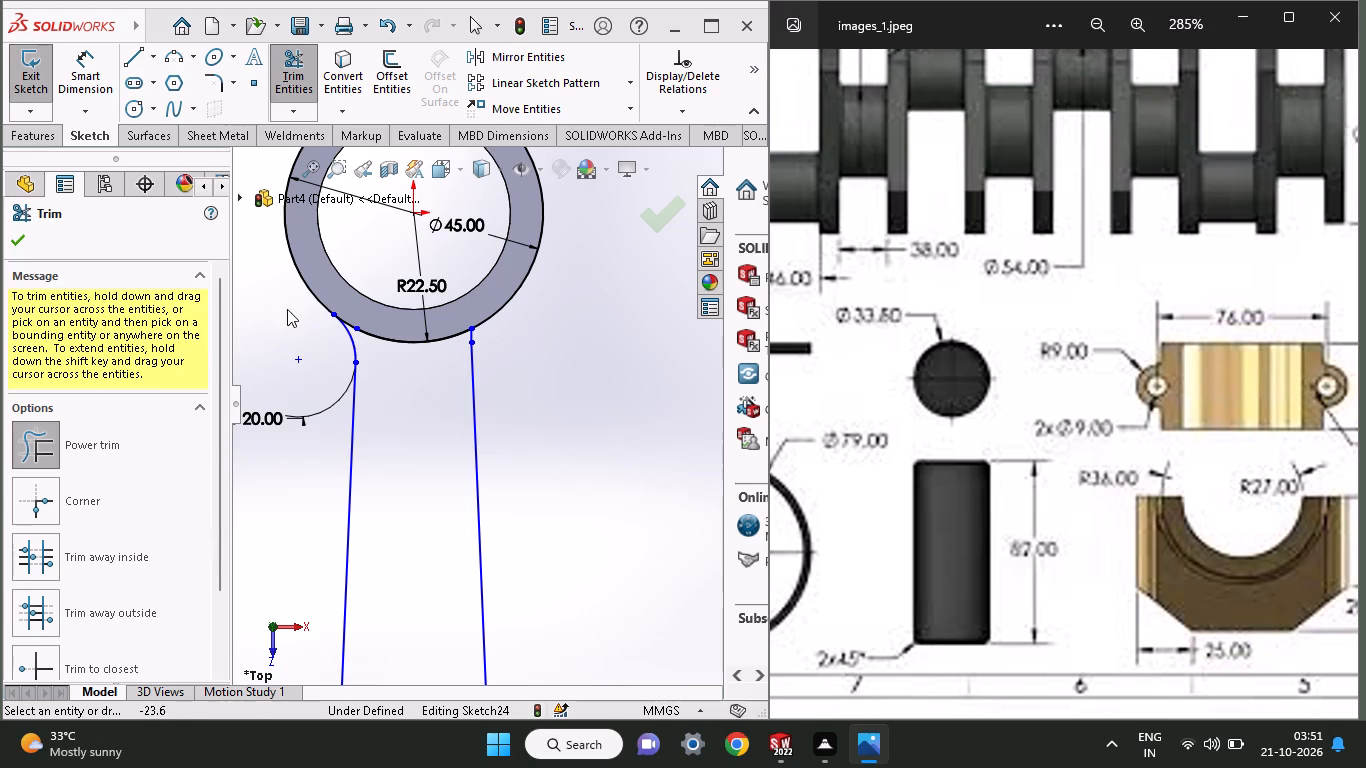
{"action": "left_click", "coordinate": [23, 246]}
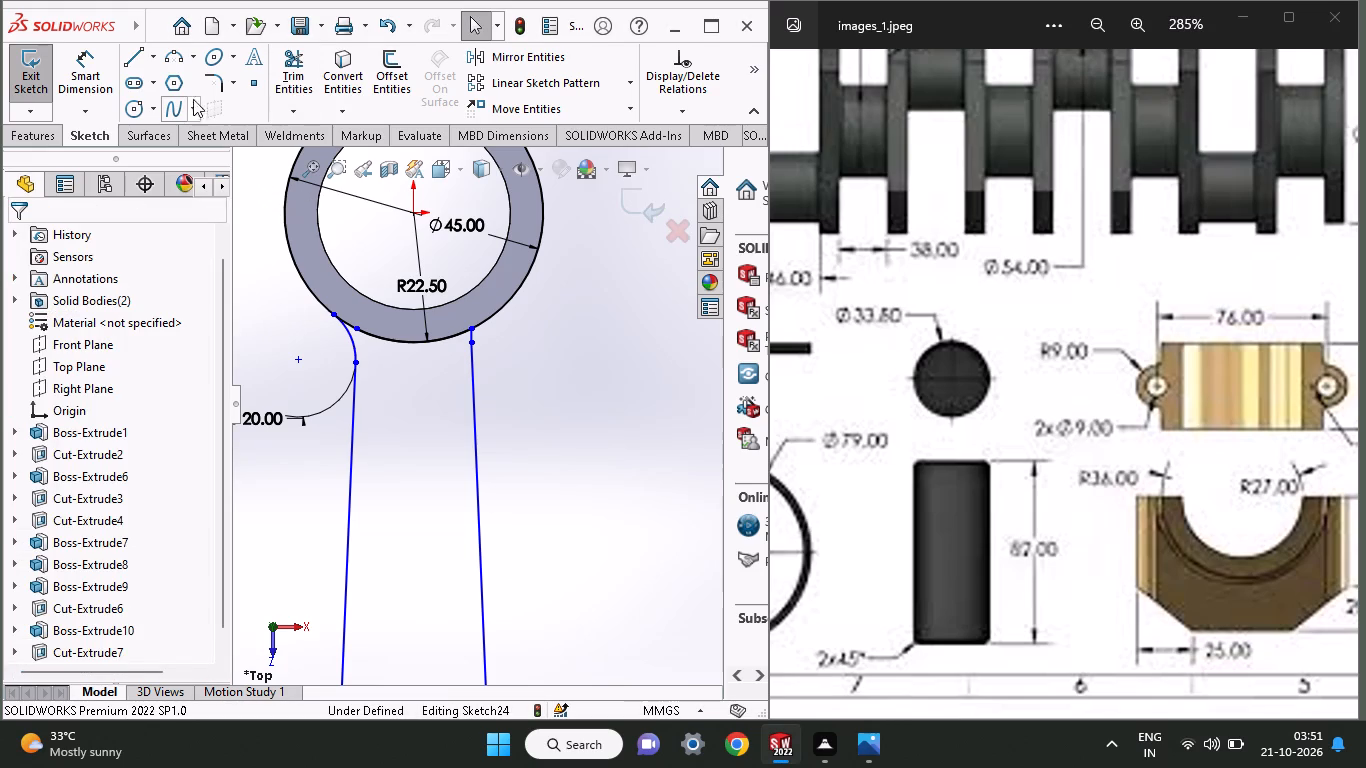
Create a new part document.
{"action": "left_click", "coordinate": [217, 30]}
{"action": "left_click", "coordinate": [439, 229]}
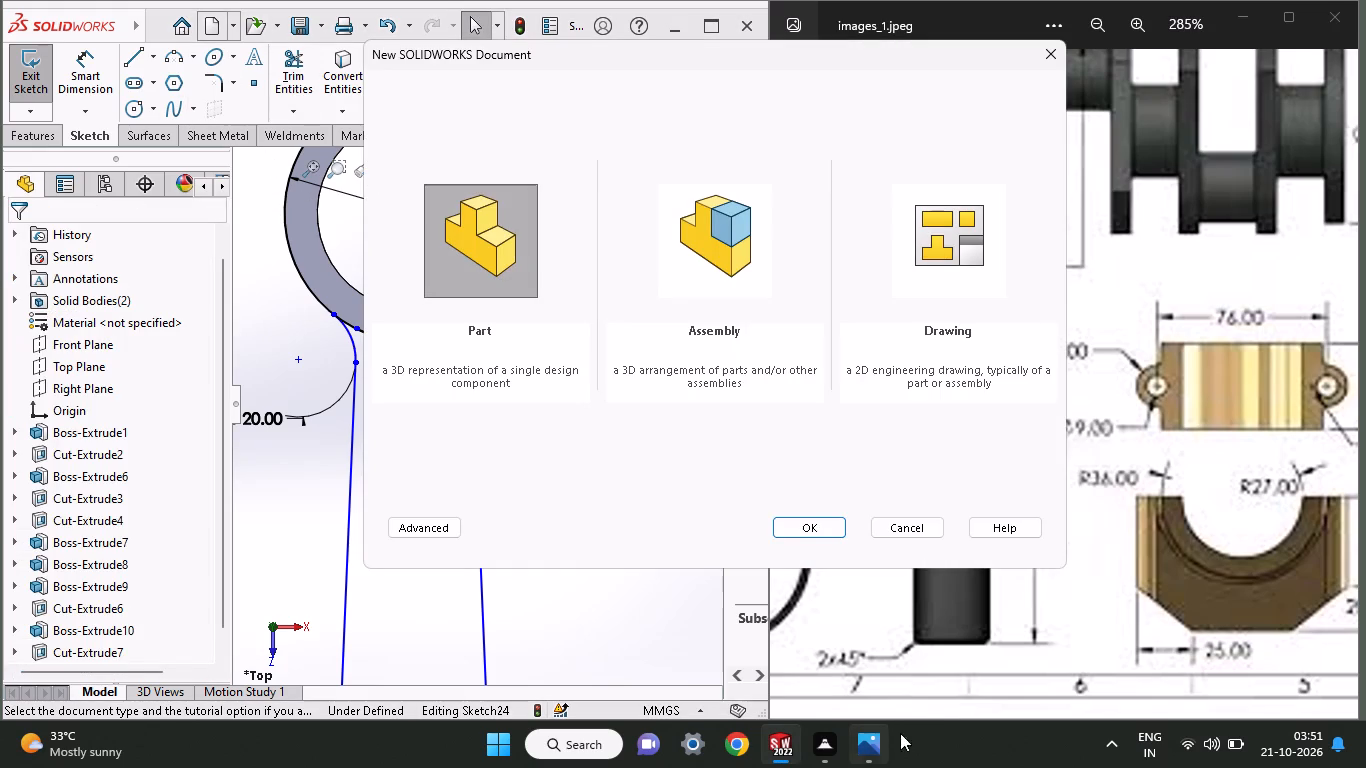
{"action": "left_click", "coordinate": [797, 533]}
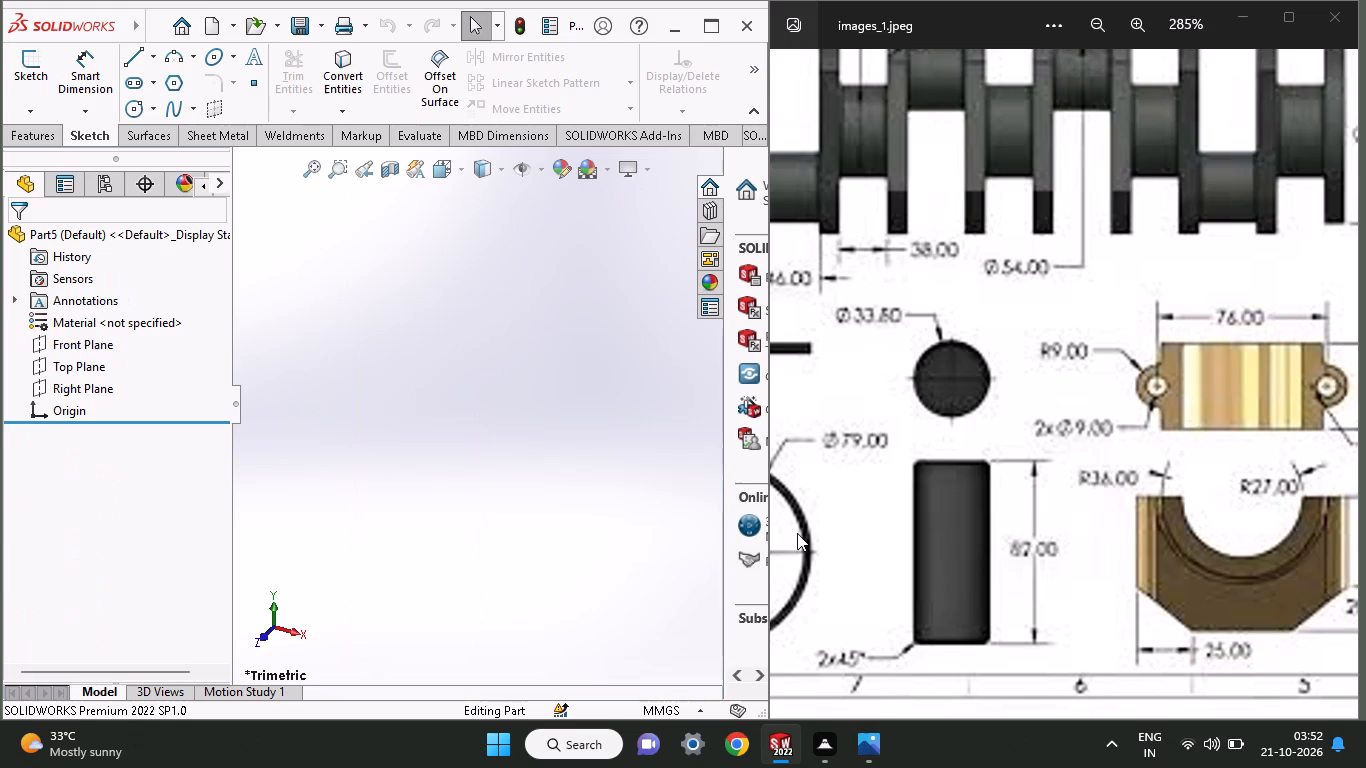
On the Top Plane, sketch a circle centred on the origin and dimension its diameter as 33.50 mm.
{"action": "left_click", "coordinate": [58, 365]}
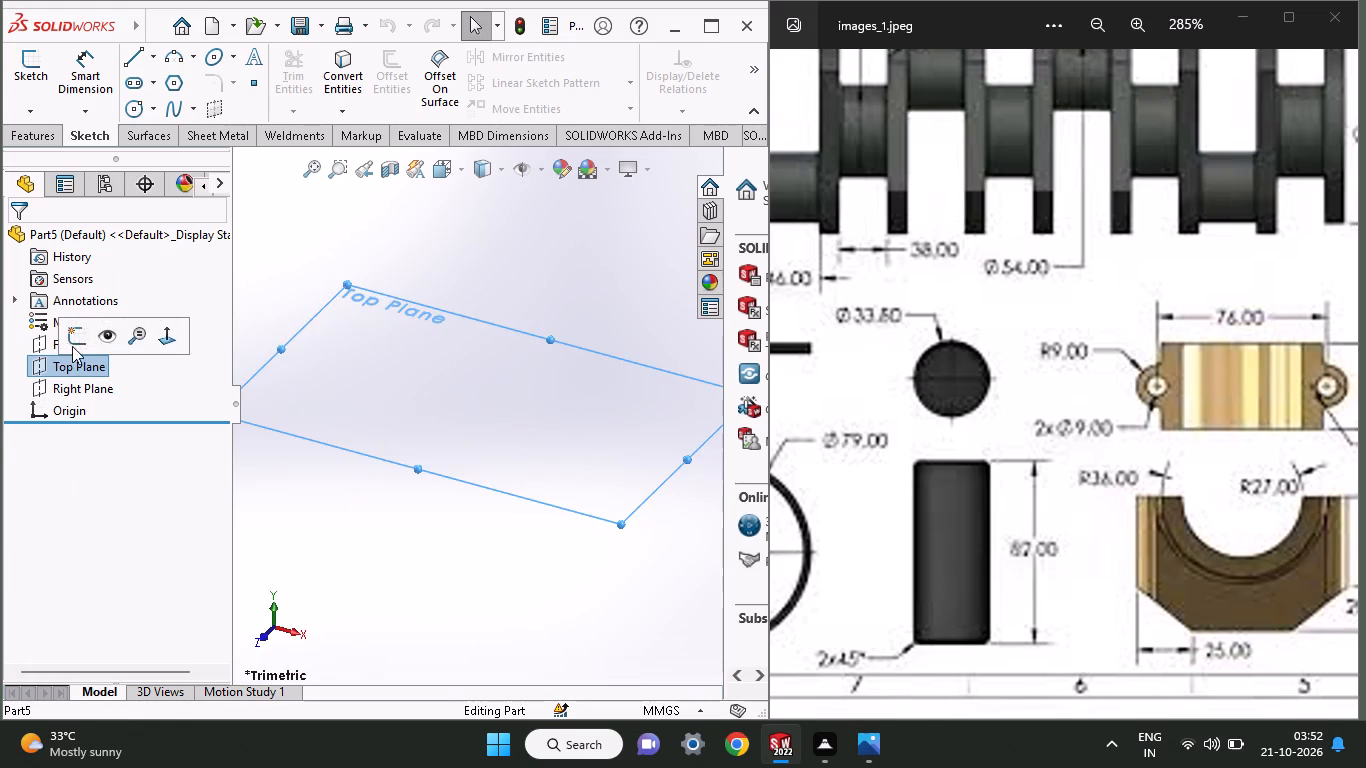
{"action": "left_click", "coordinate": [78, 337]}
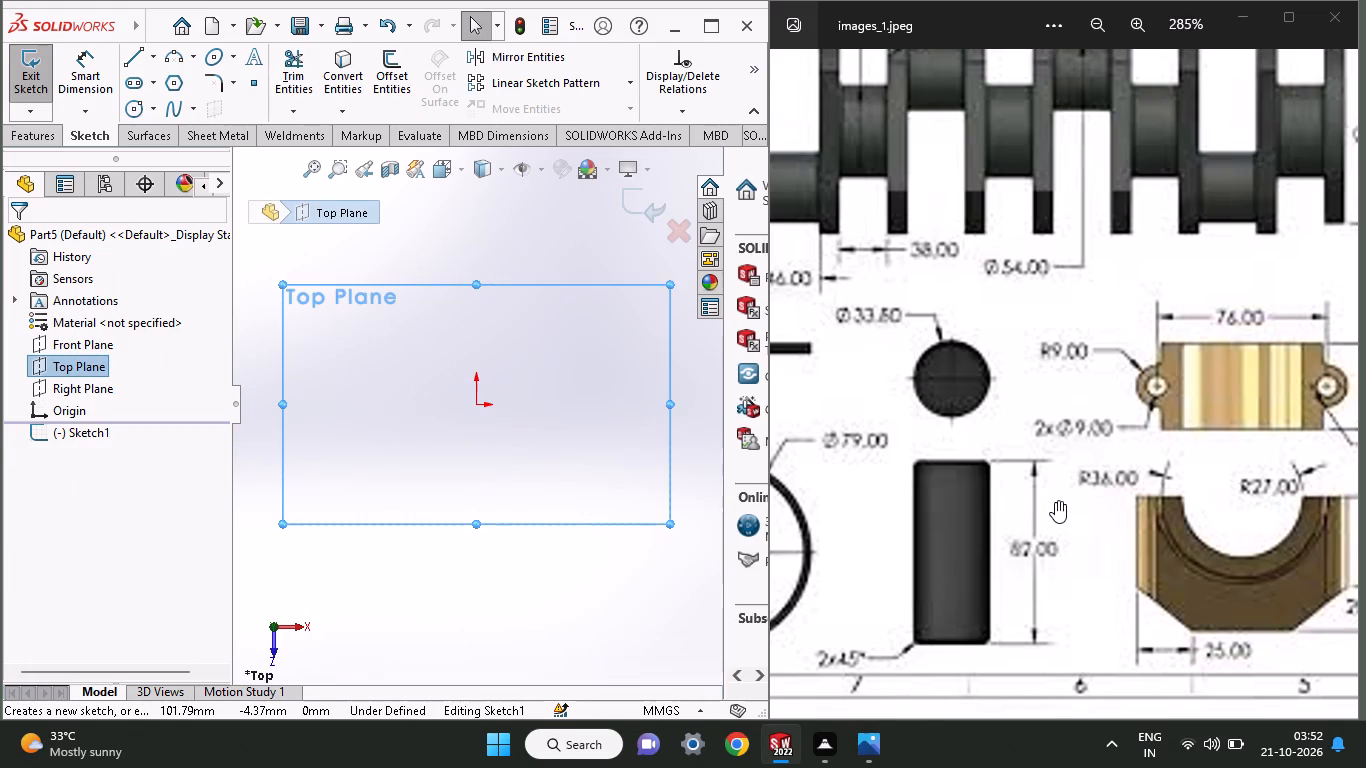
{"action": "middle_click_drag", "start_coordinate": [1054, 502], "coordinate": [1299, 472]}
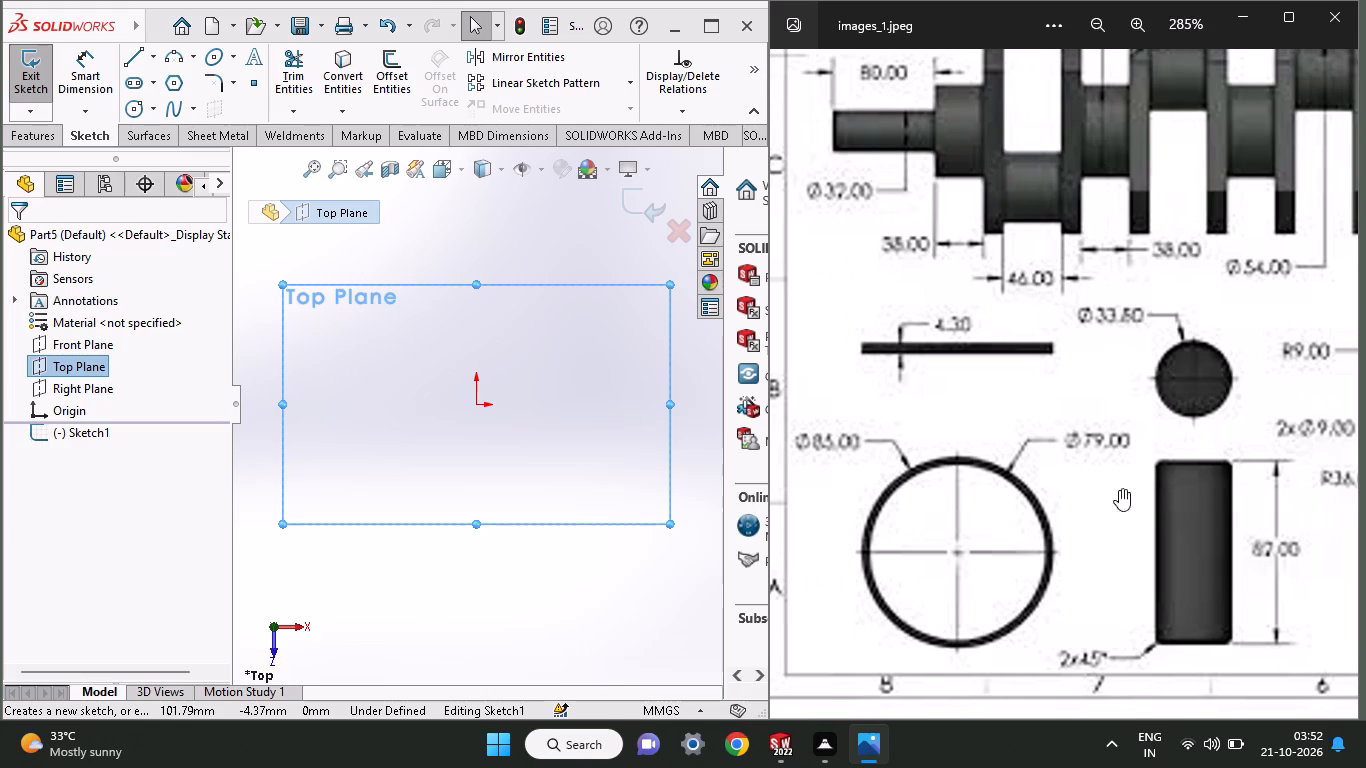
{"action": "middle_click_drag", "start_coordinate": [975, 443], "coordinate": [742, 465]}
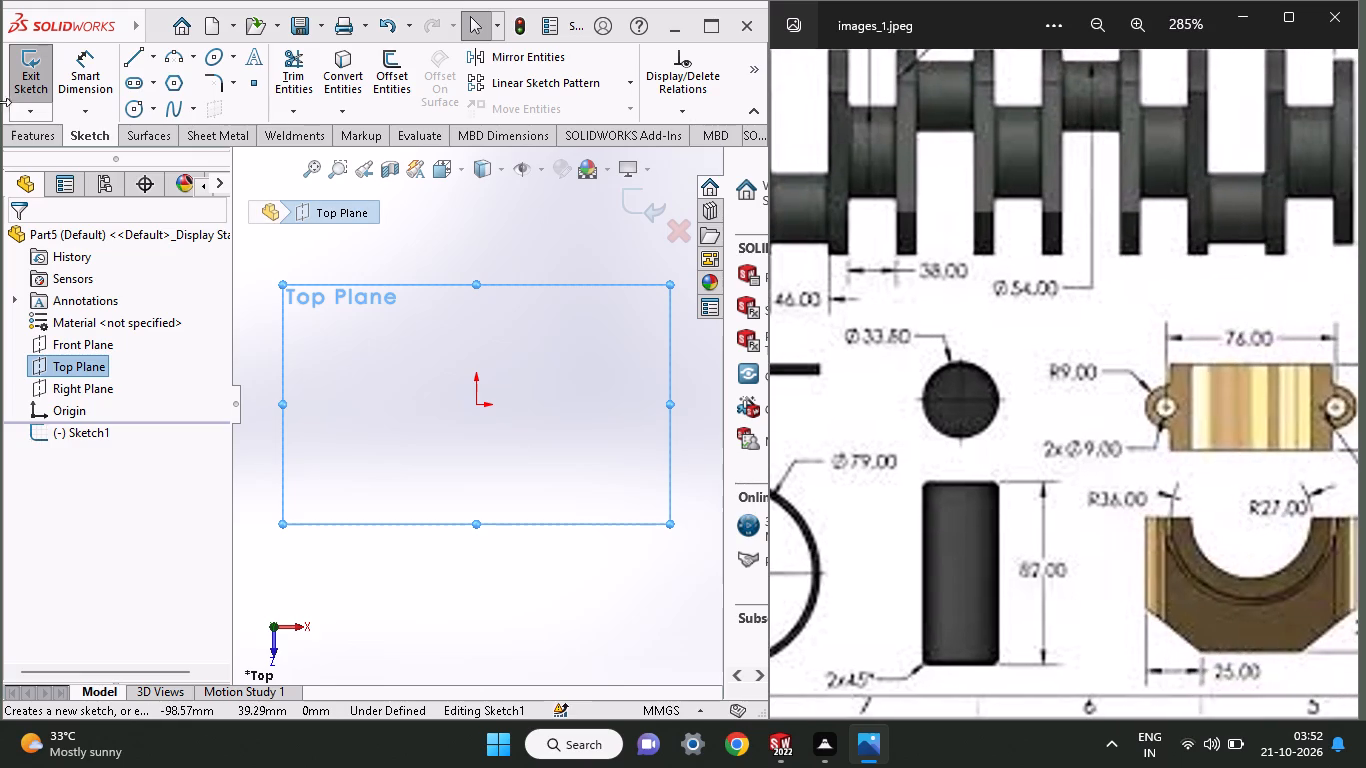
{"action": "left_click", "coordinate": [133, 107]}
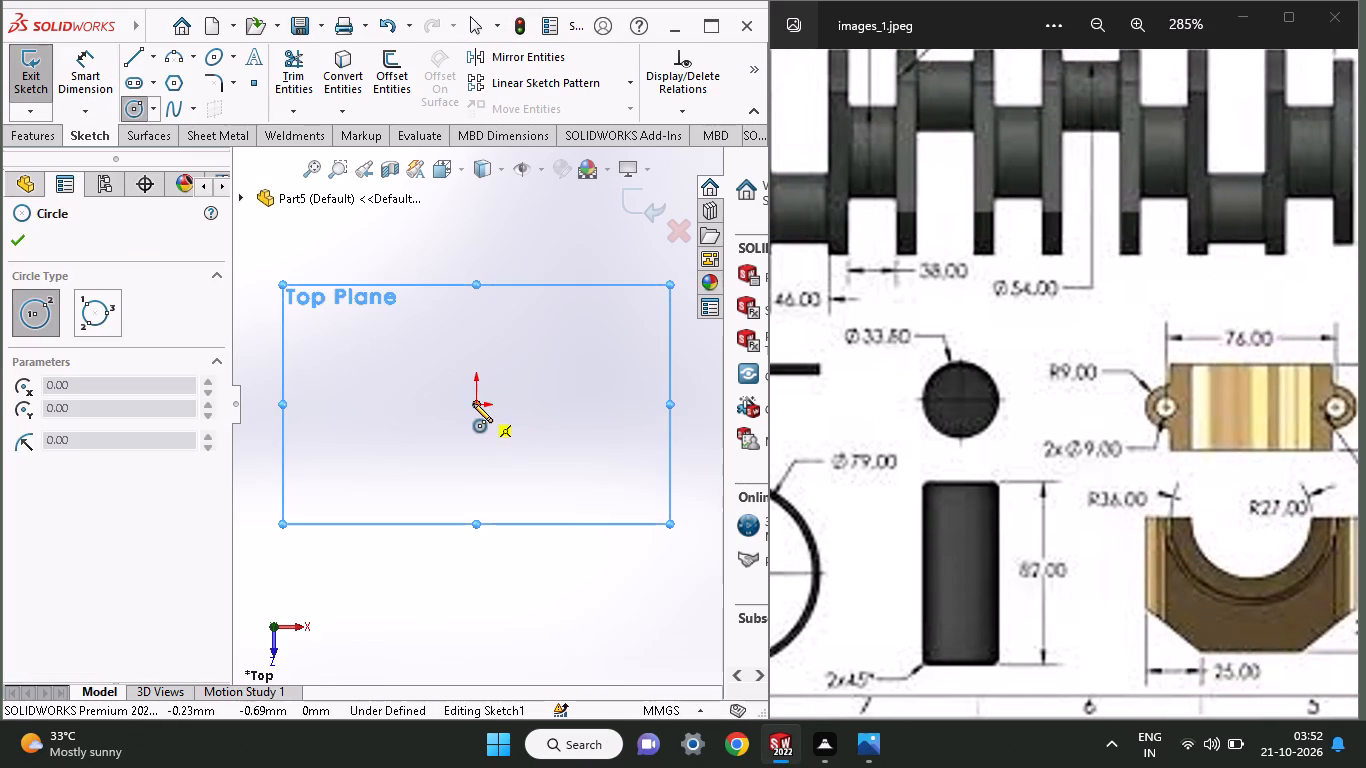
{"action": "left_click", "coordinate": [473, 403]}
{"action": "left_click", "coordinate": [486, 434]}
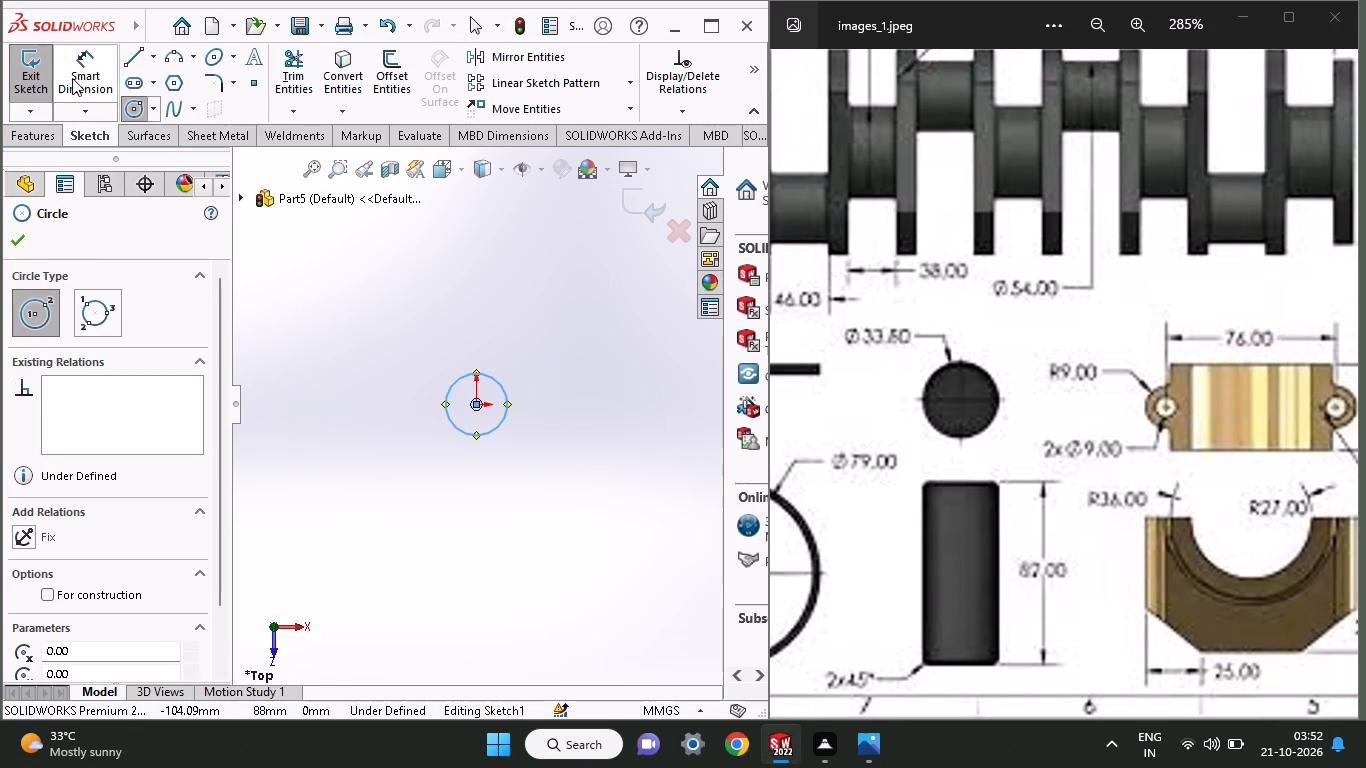
{"action": "left_click", "coordinate": [72, 78]}
{"action": "left_click", "coordinate": [502, 422]}
{"action": "left_click", "coordinate": [506, 472]}
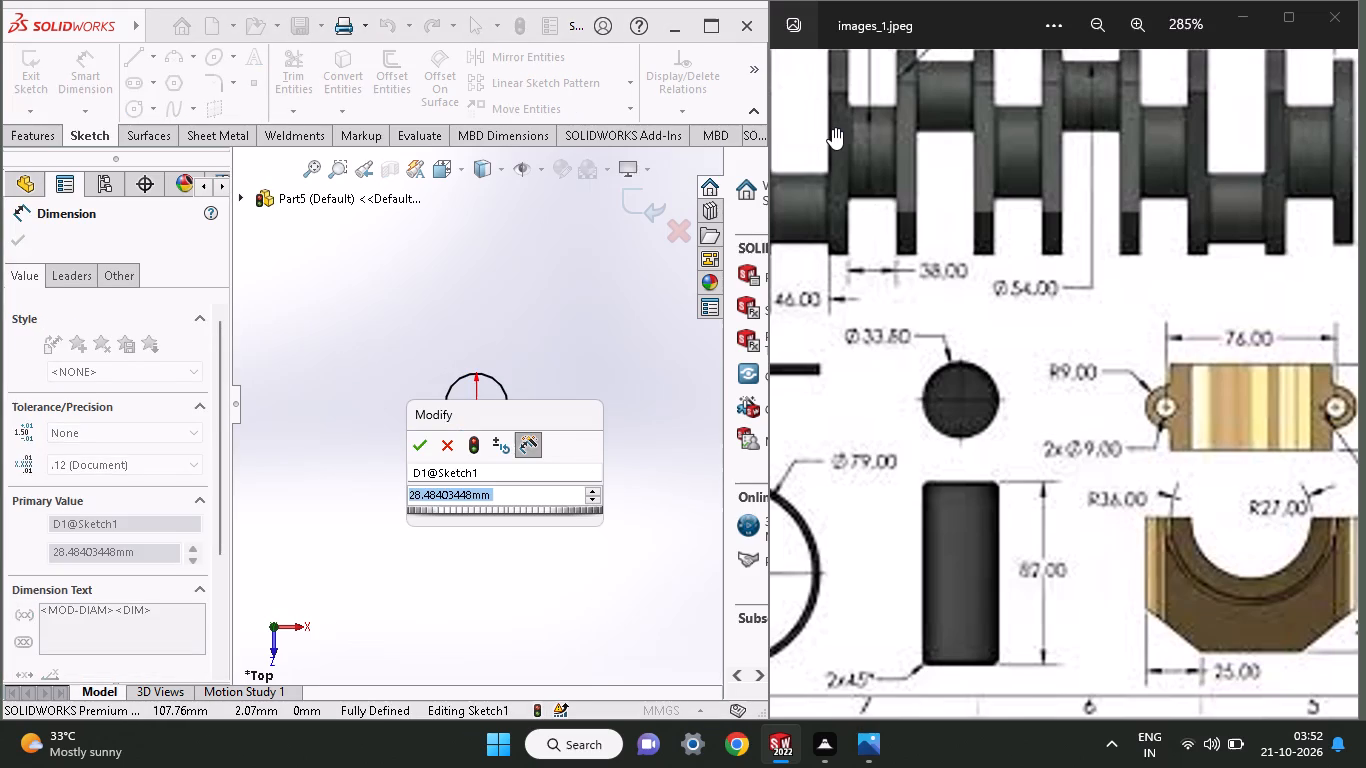
{"action": "type", "text": "33.50"}
{"action": "key", "text": "Return"}
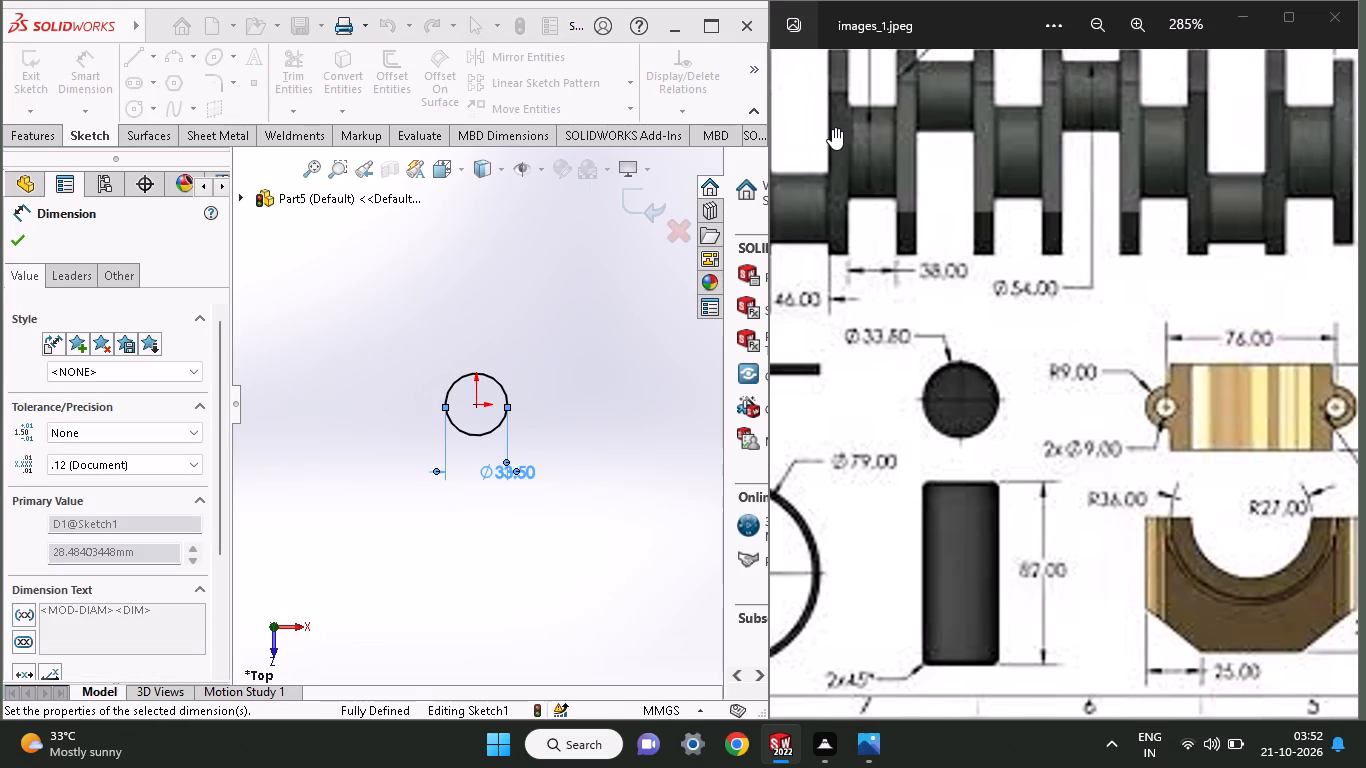
Start a blind Boss-Extrude of the pin's circle and set its depth to 87 mm.
{"action": "left_click", "coordinate": [12, 132]}
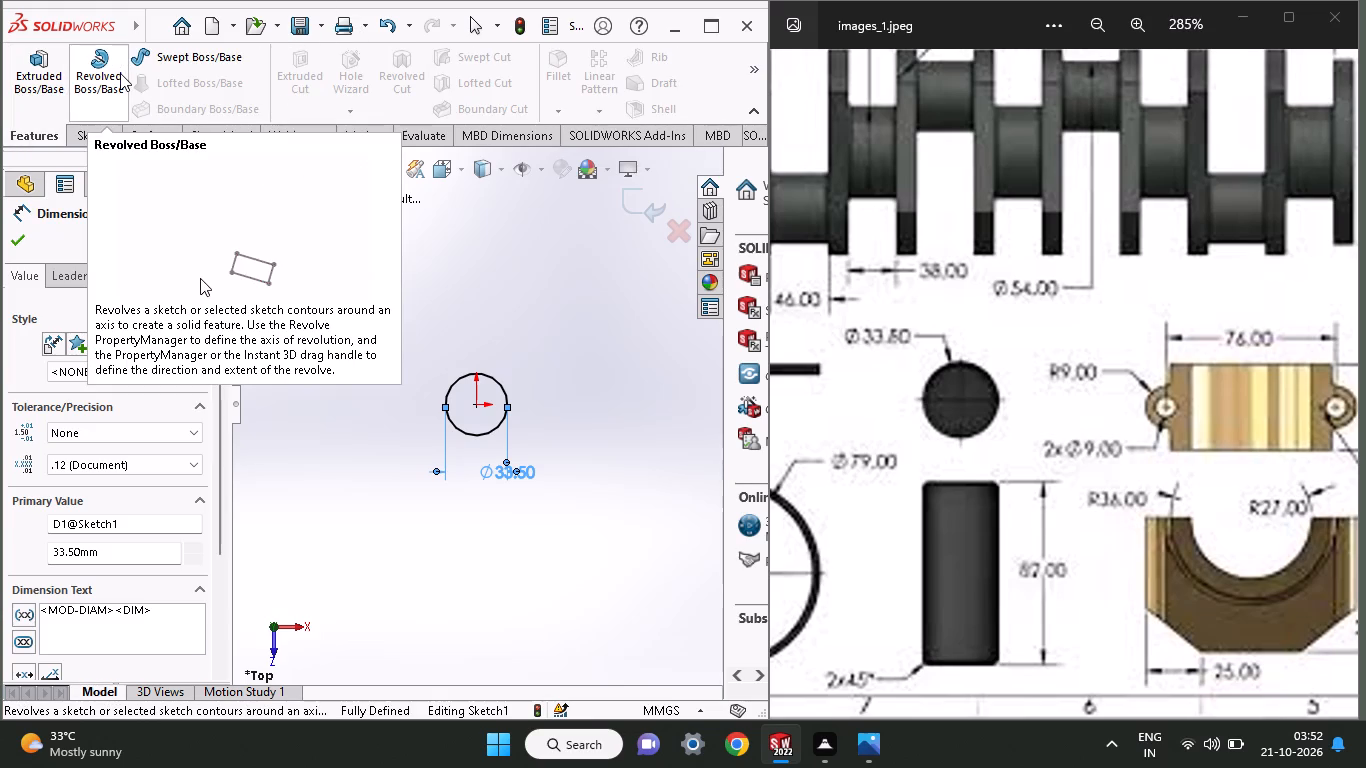
{"action": "left_click", "coordinate": [36, 98]}
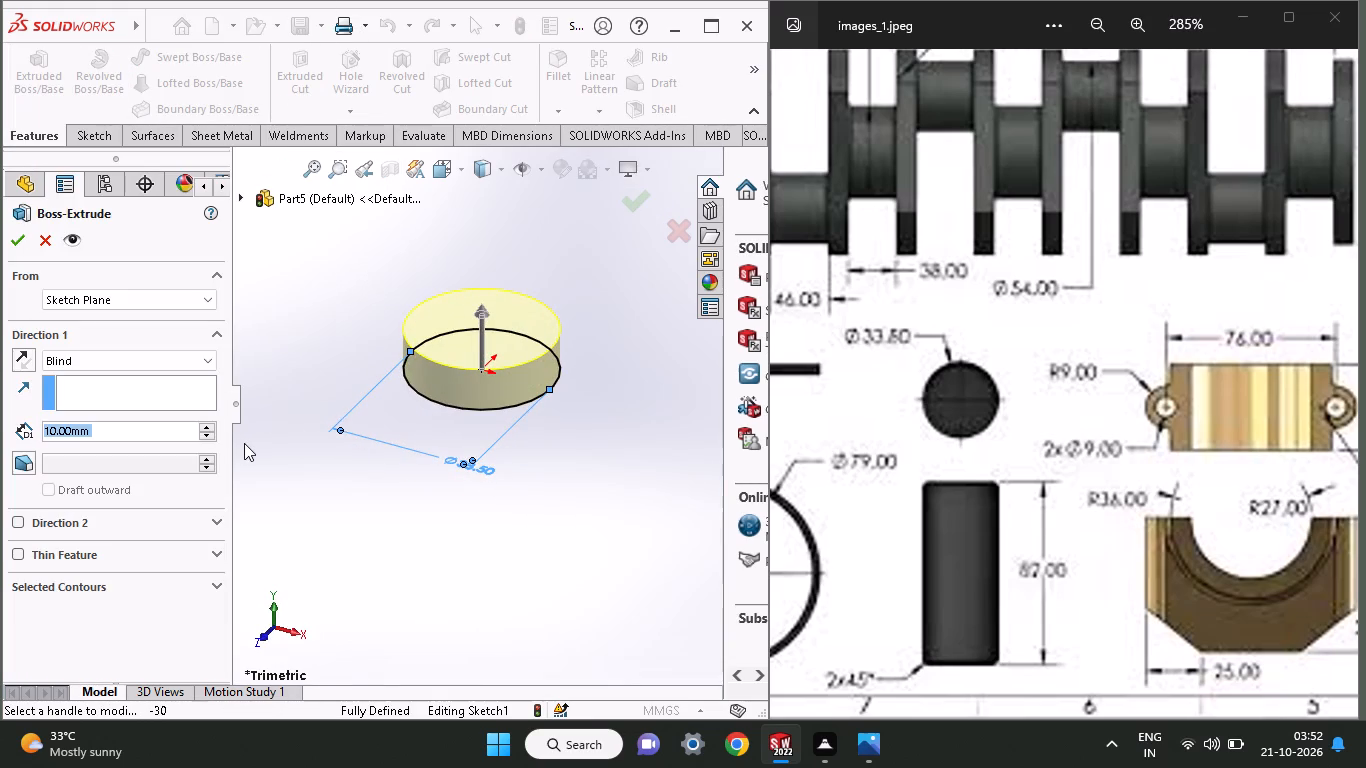
{"action": "type", "text": "87"}
{"action": "key", "text": "Return"}
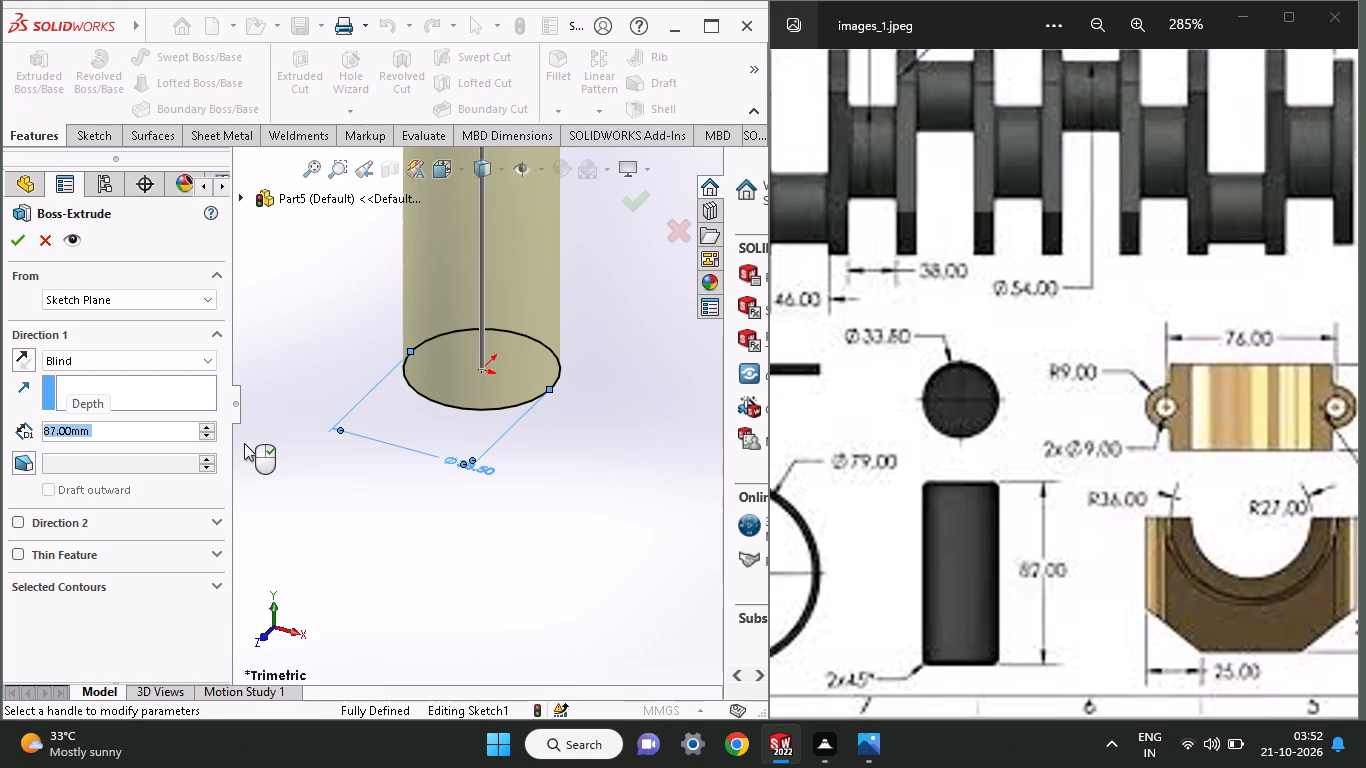
Examine the reference drawing's piston section, crankshaft and assembly views, up to the parts list.
{"action": "middle_click_drag", "start_coordinate": [1148, 423], "coordinate": [1142, 465]}
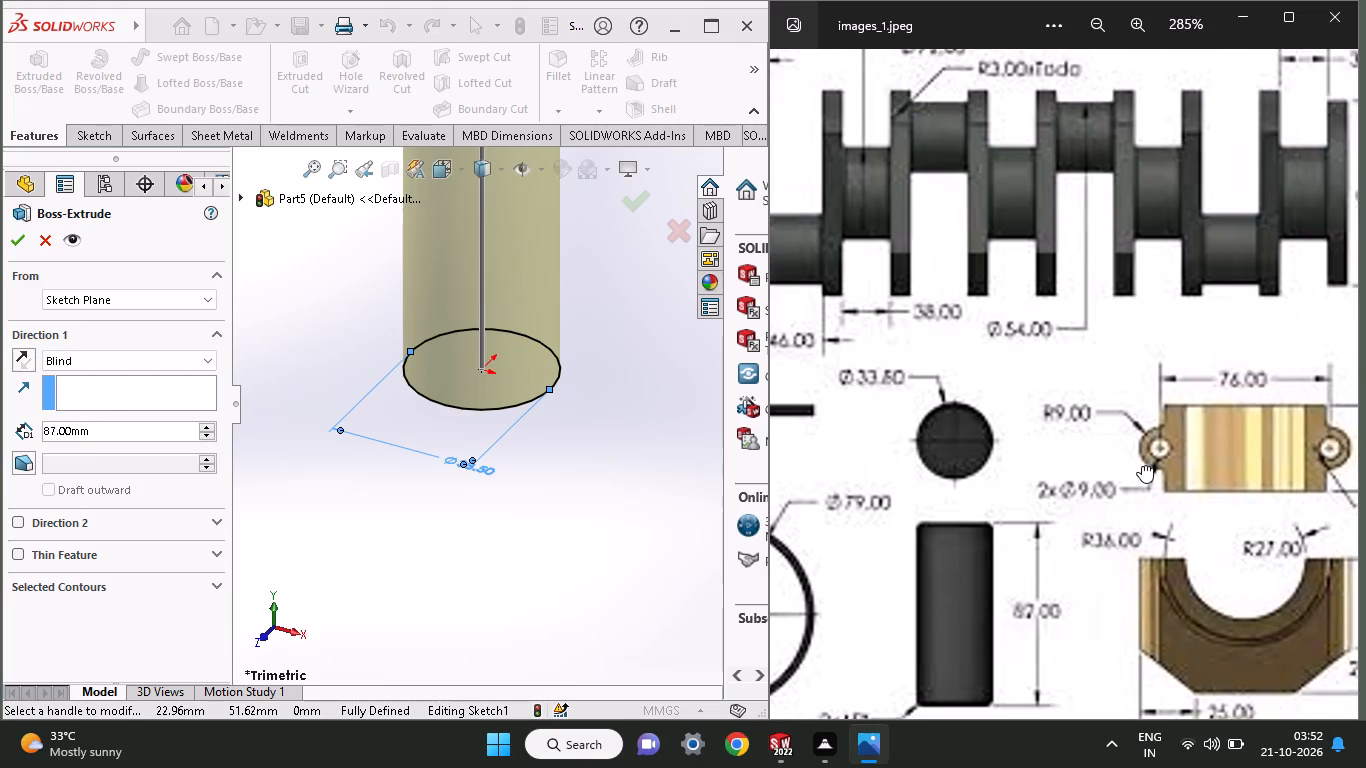
{"action": "middle_click_drag", "start_coordinate": [1142, 465], "coordinate": [1143, 465]}
{"action": "middle_click_drag", "start_coordinate": [1309, 262], "coordinate": [1103, 585]}
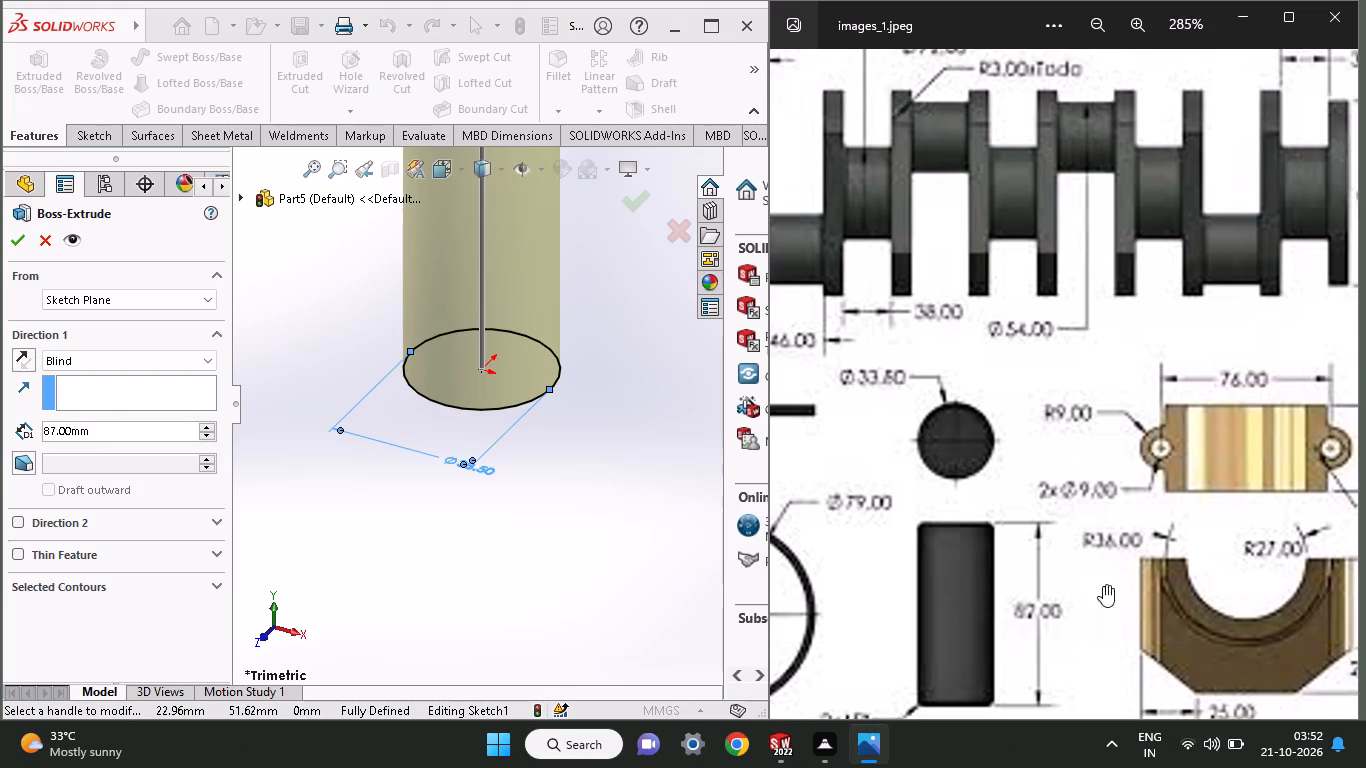
{"action": "middle_click_drag", "start_coordinate": [1103, 585], "coordinate": [1074, 626]}
{"action": "middle_click_drag", "start_coordinate": [1103, 306], "coordinate": [838, 746]}
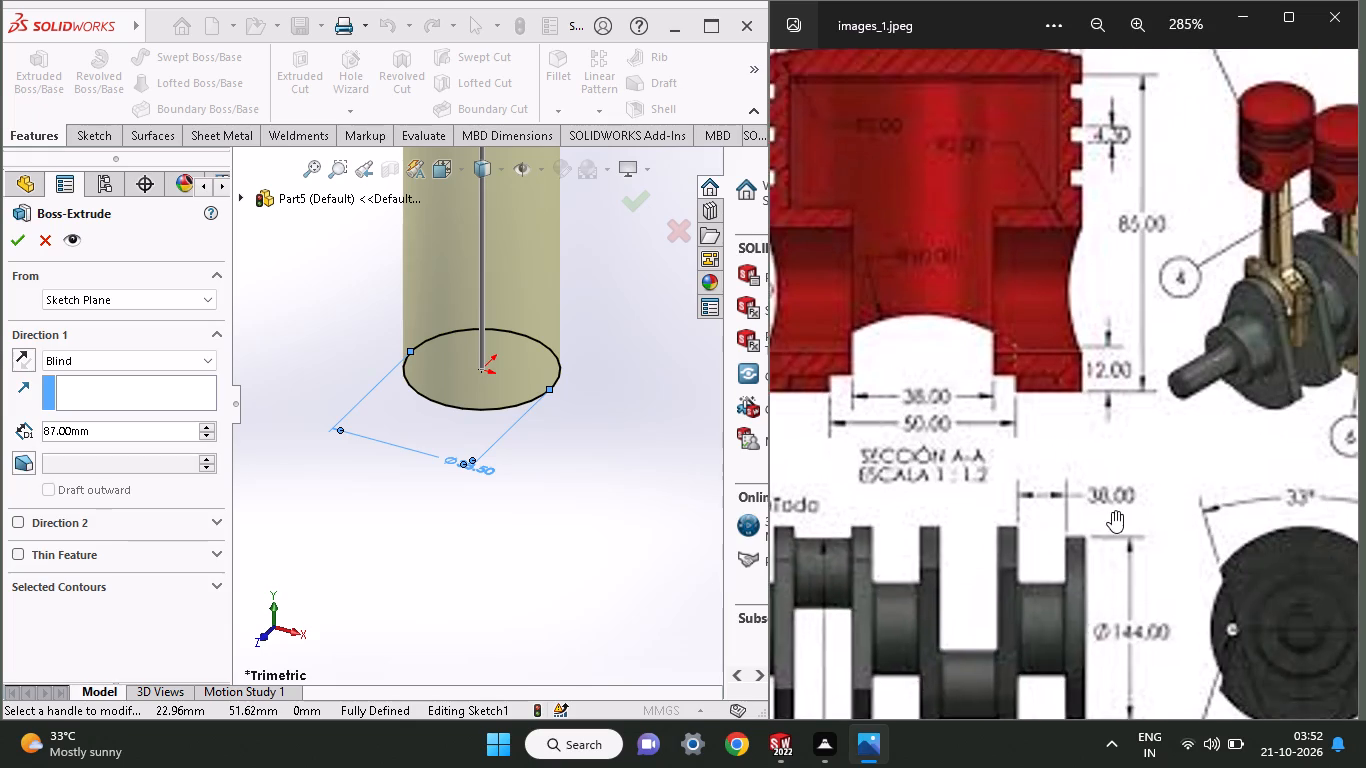
{"action": "middle_click_drag", "start_coordinate": [1115, 510], "coordinate": [875, 677]}
{"action": "middle_click_drag", "start_coordinate": [1126, 500], "coordinate": [947, 564]}
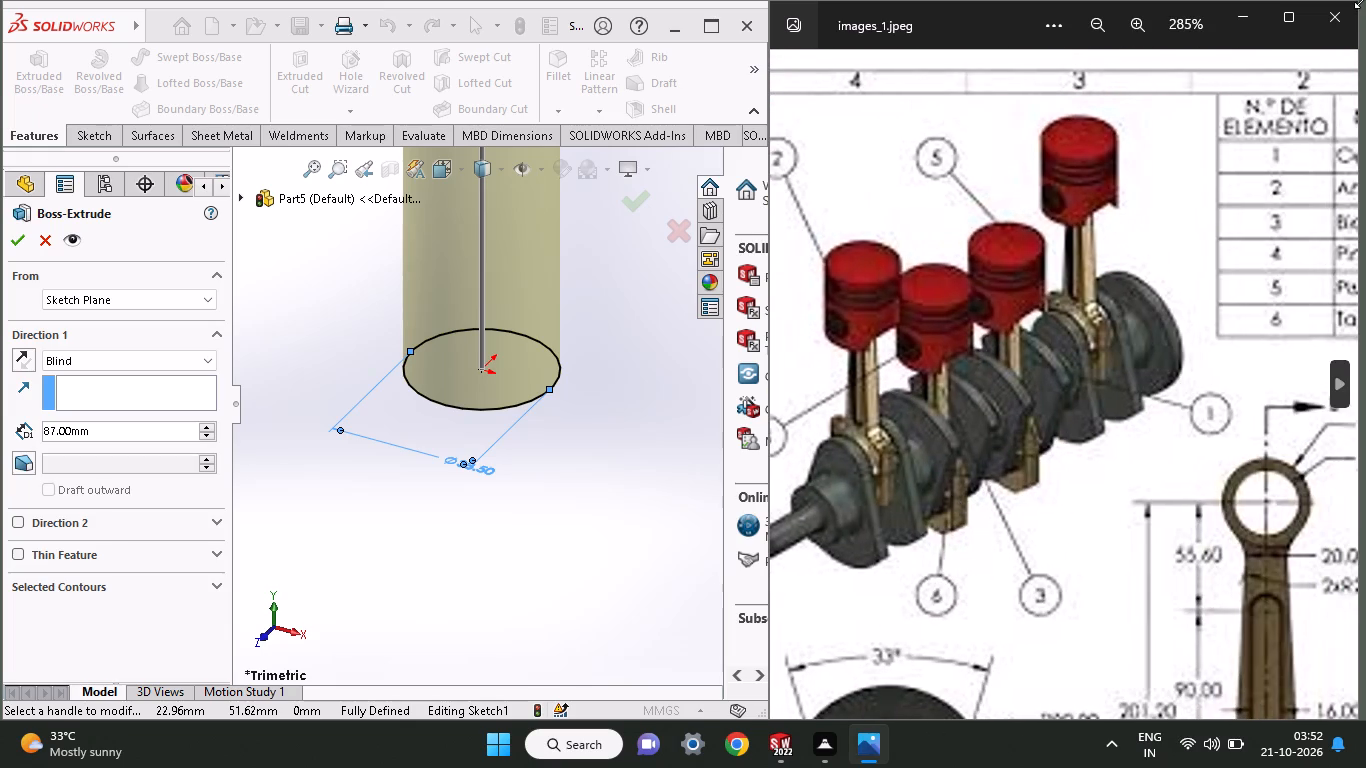
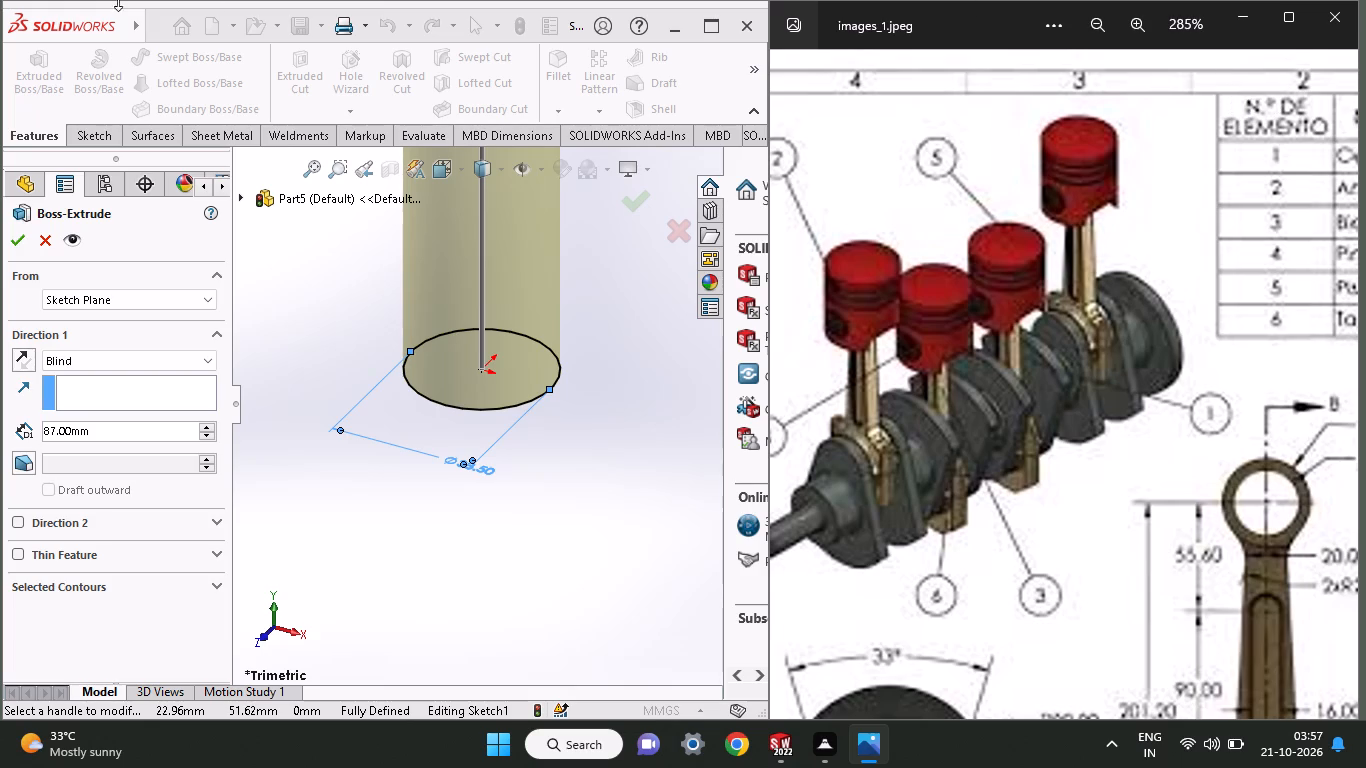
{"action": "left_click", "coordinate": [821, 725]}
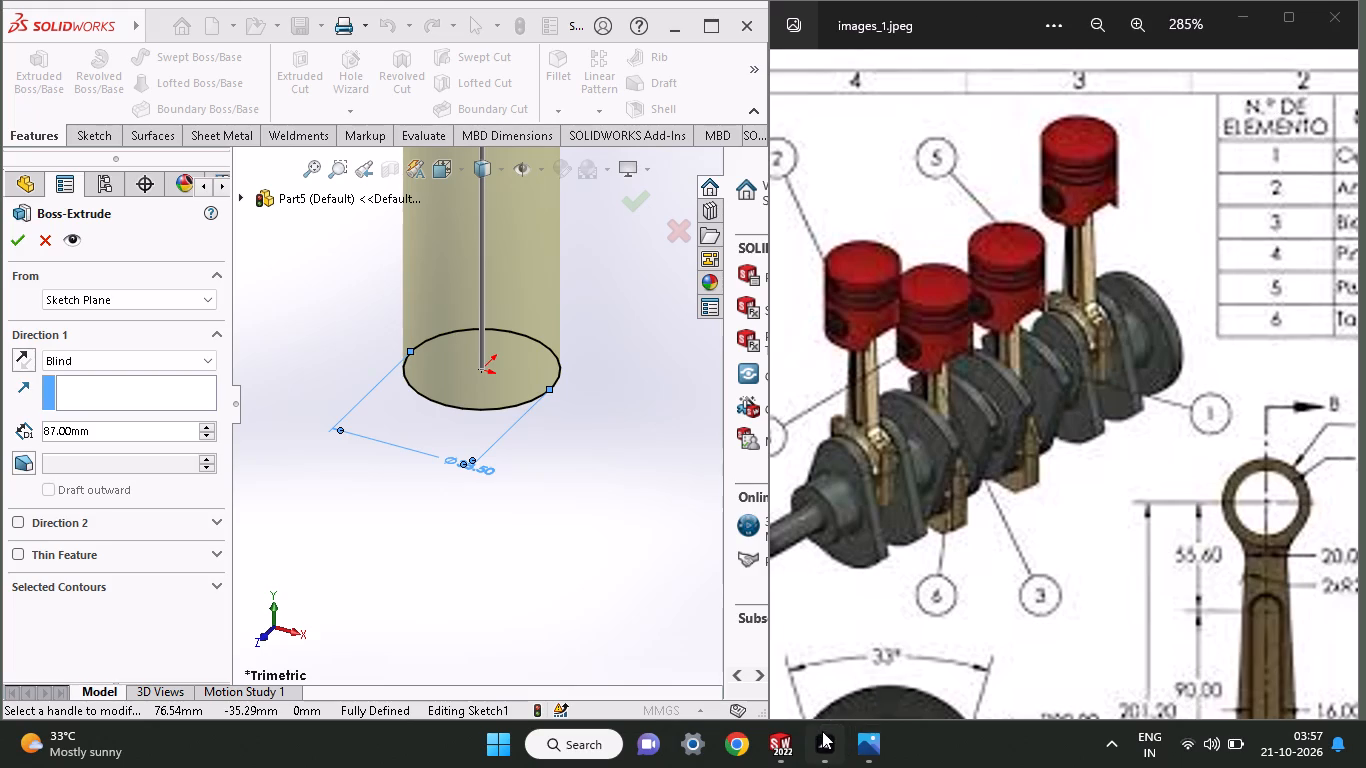
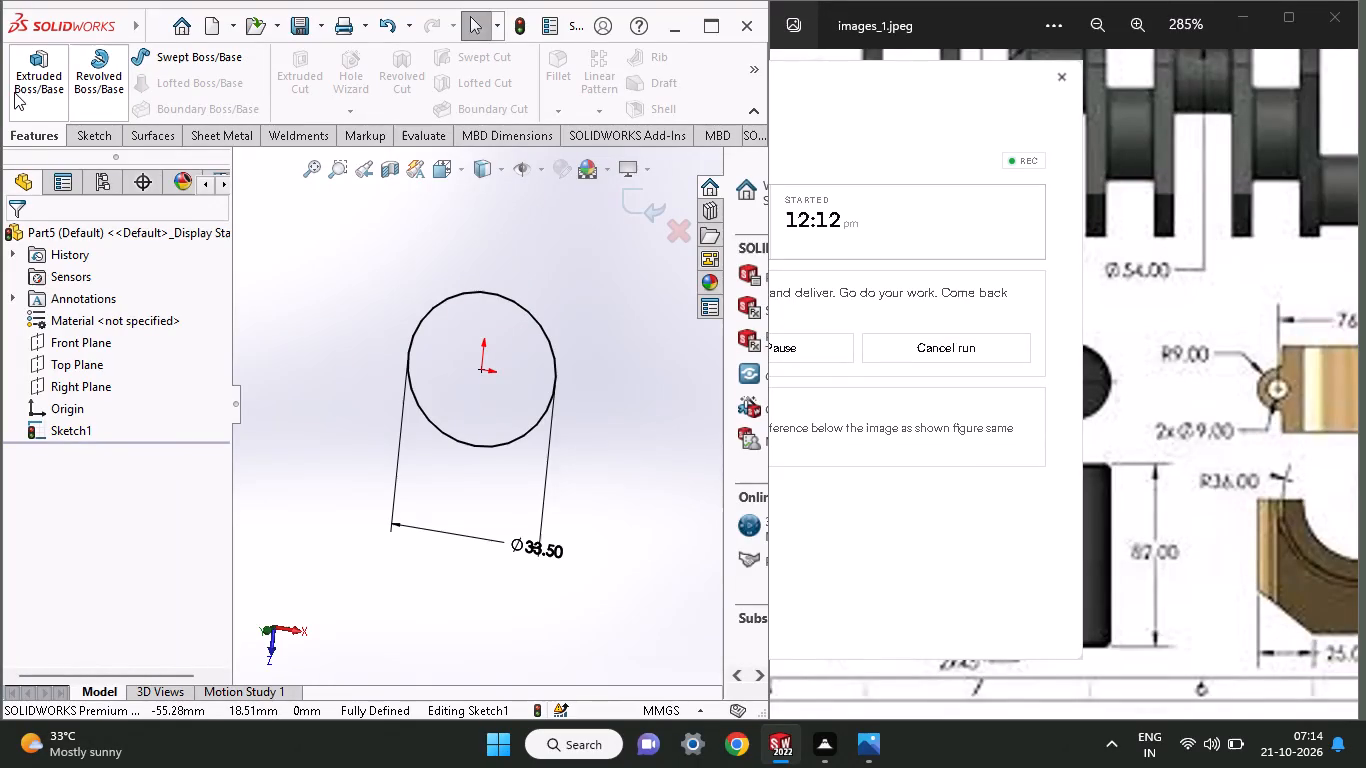
Extrude the 33.50 mm diameter circle to a blind depth of 82 mm, following the pin in the reference drawing.
{"action": "left_click", "coordinate": [1236, 310]}
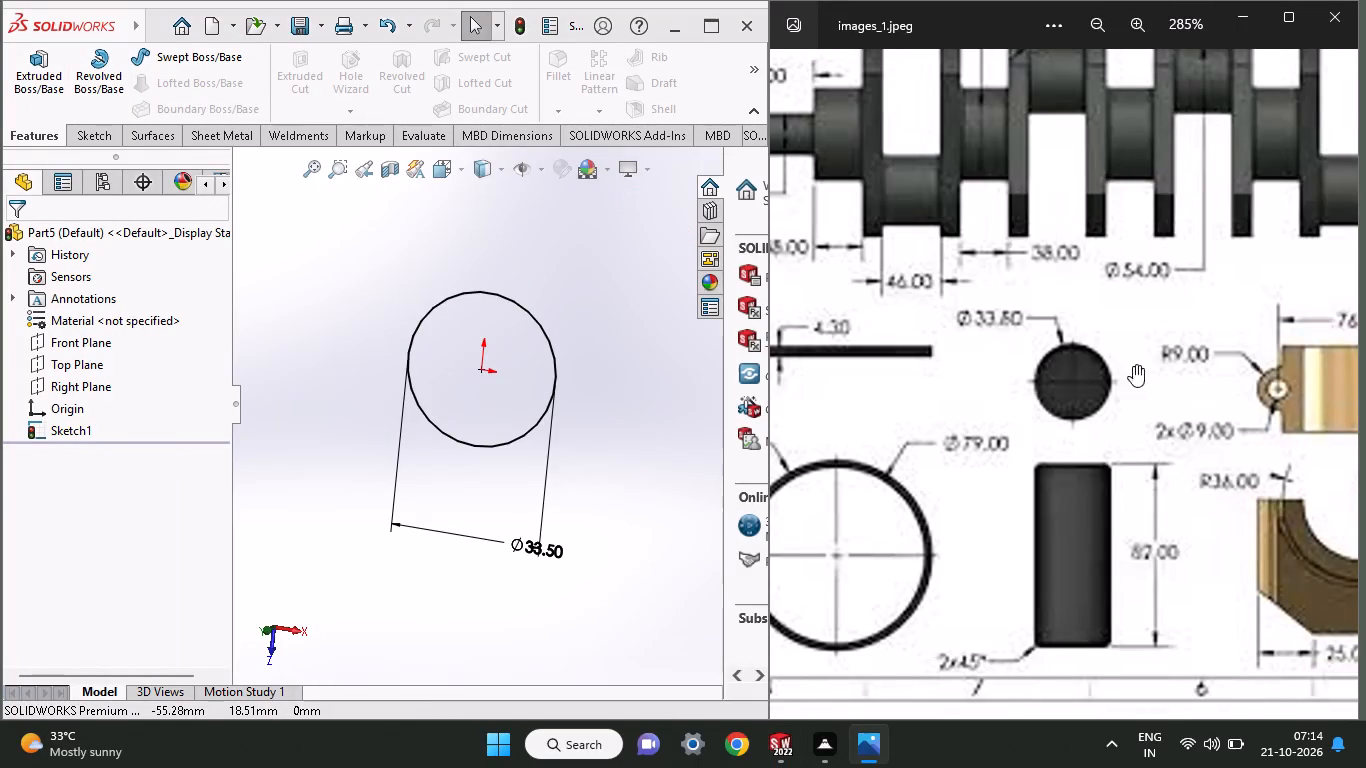
{"action": "left_click", "coordinate": [1111, 292]}
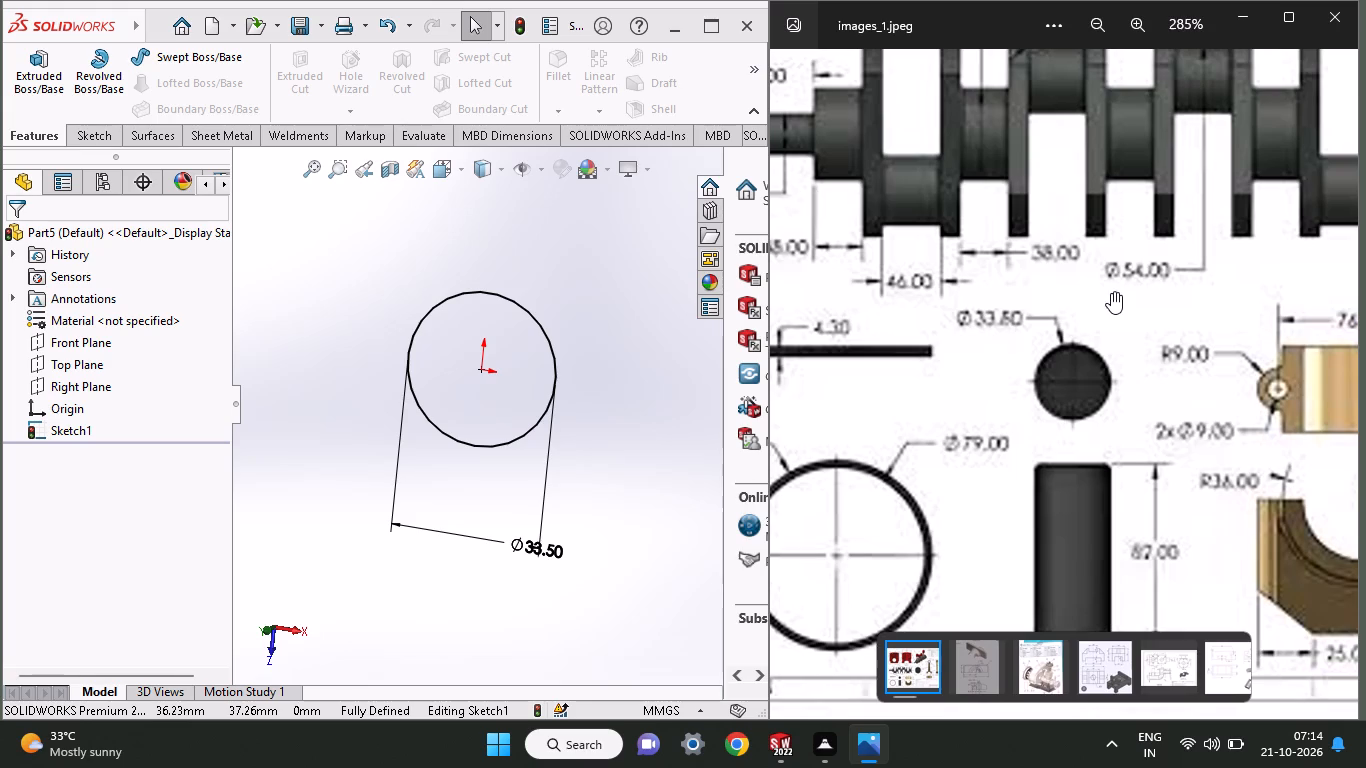
{"action": "left_click", "coordinate": [50, 97]}
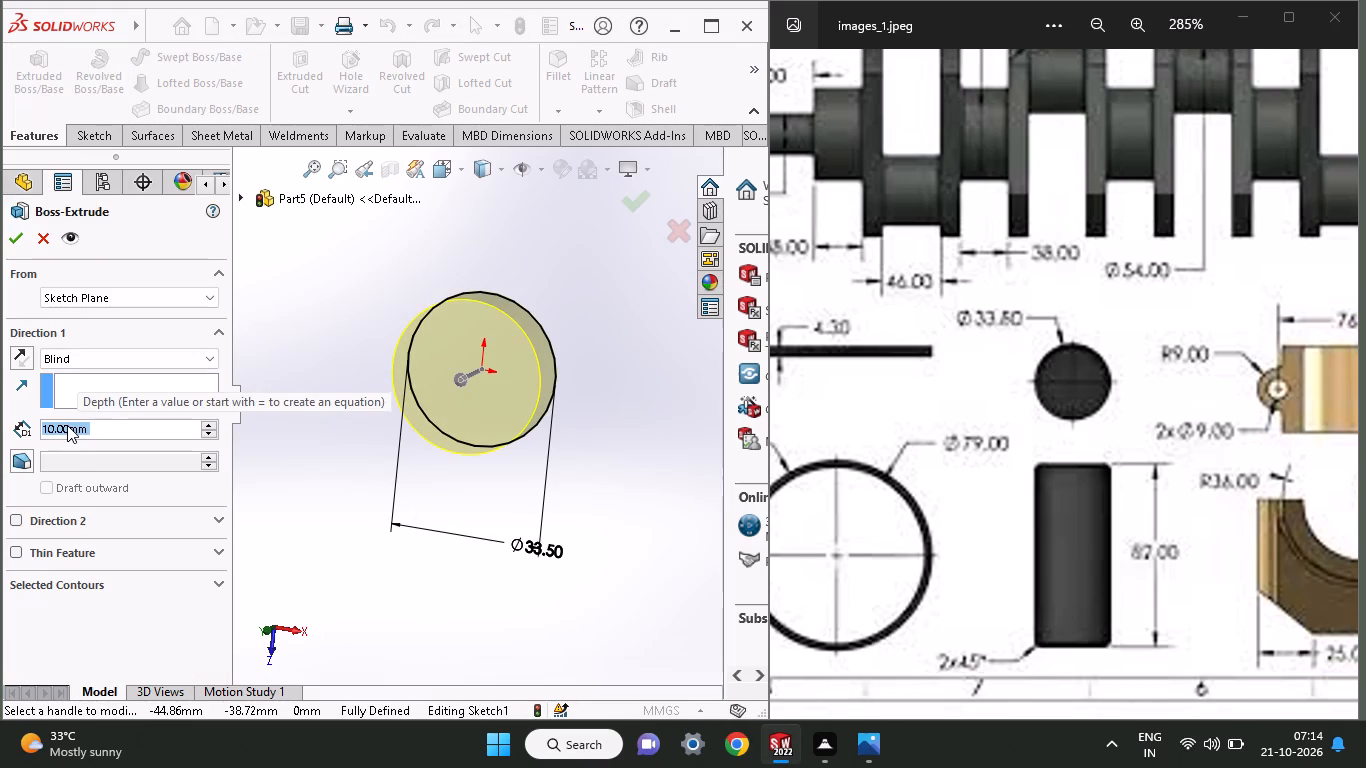
{"action": "type", "text": "82"}
{"action": "key", "text": "Return"}
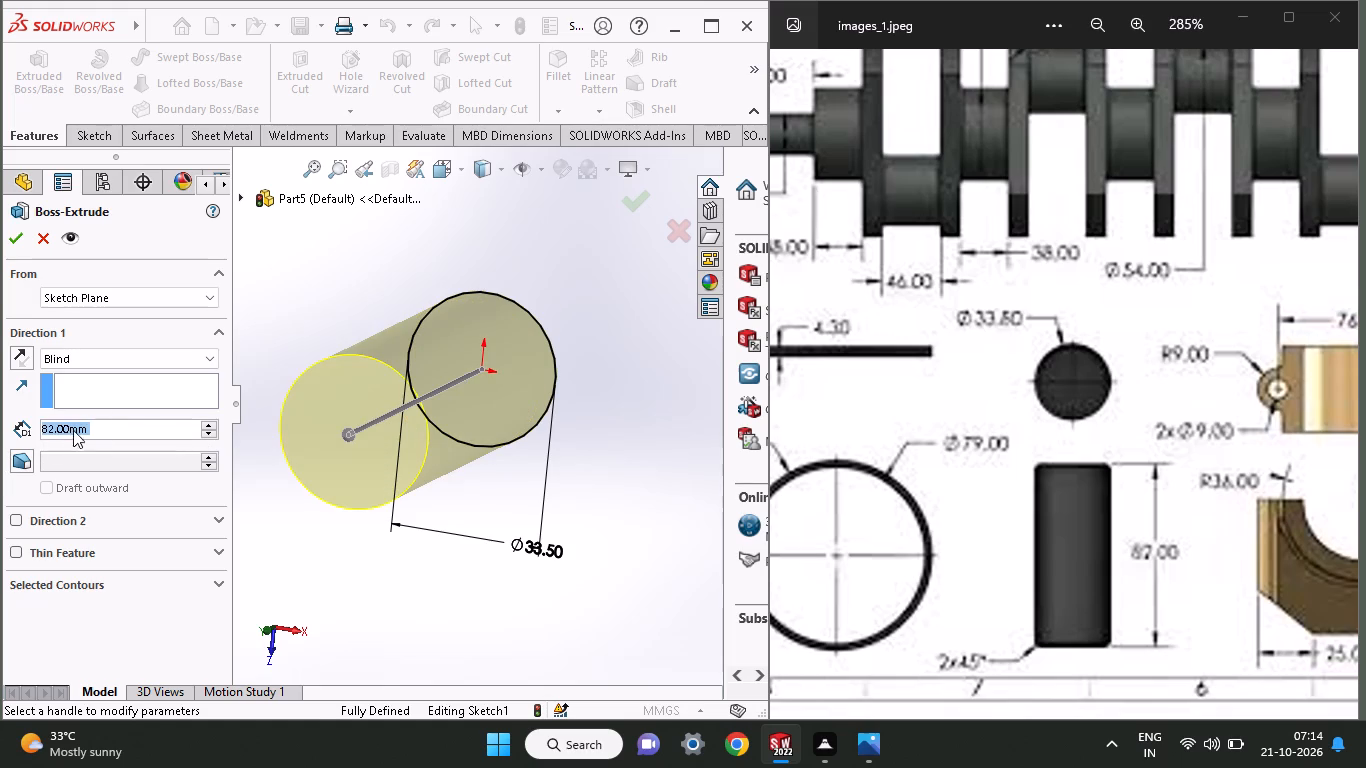
{"action": "left_click", "coordinate": [5, 240]}
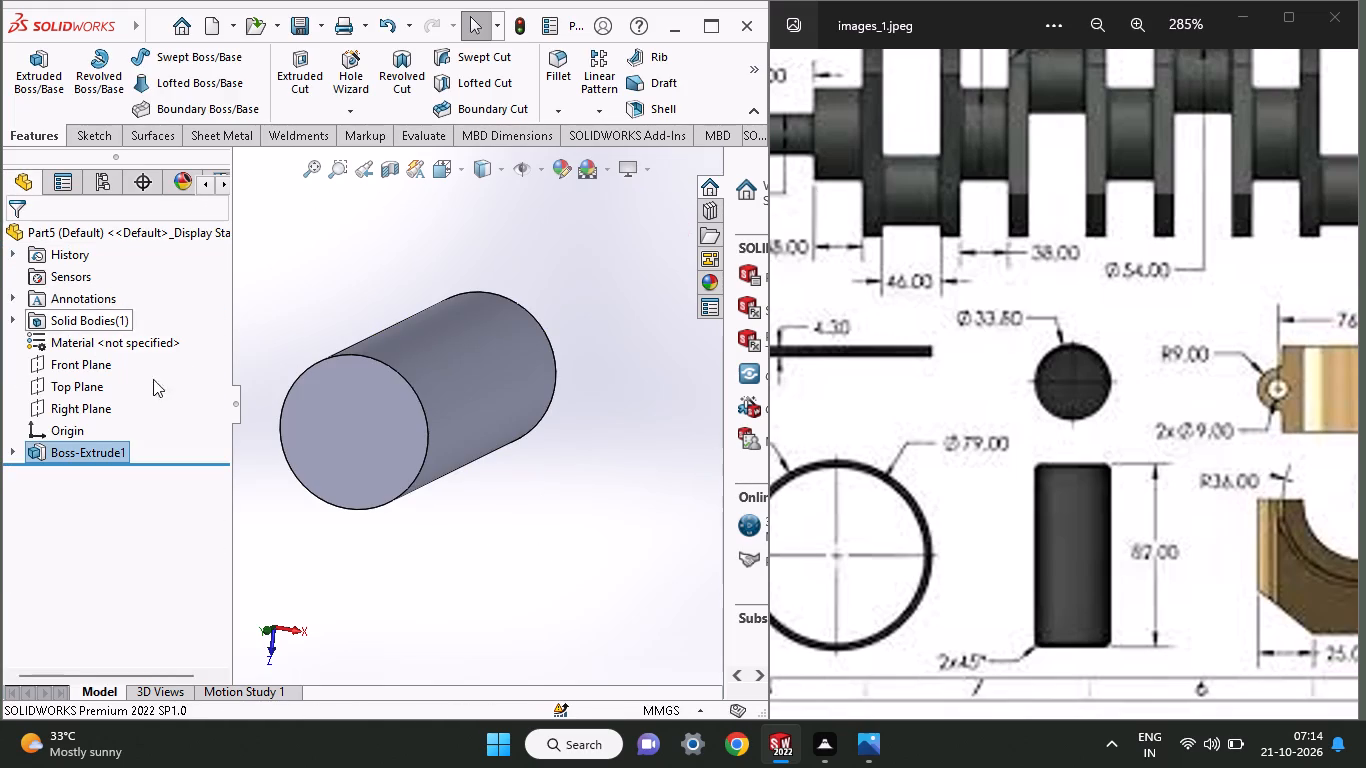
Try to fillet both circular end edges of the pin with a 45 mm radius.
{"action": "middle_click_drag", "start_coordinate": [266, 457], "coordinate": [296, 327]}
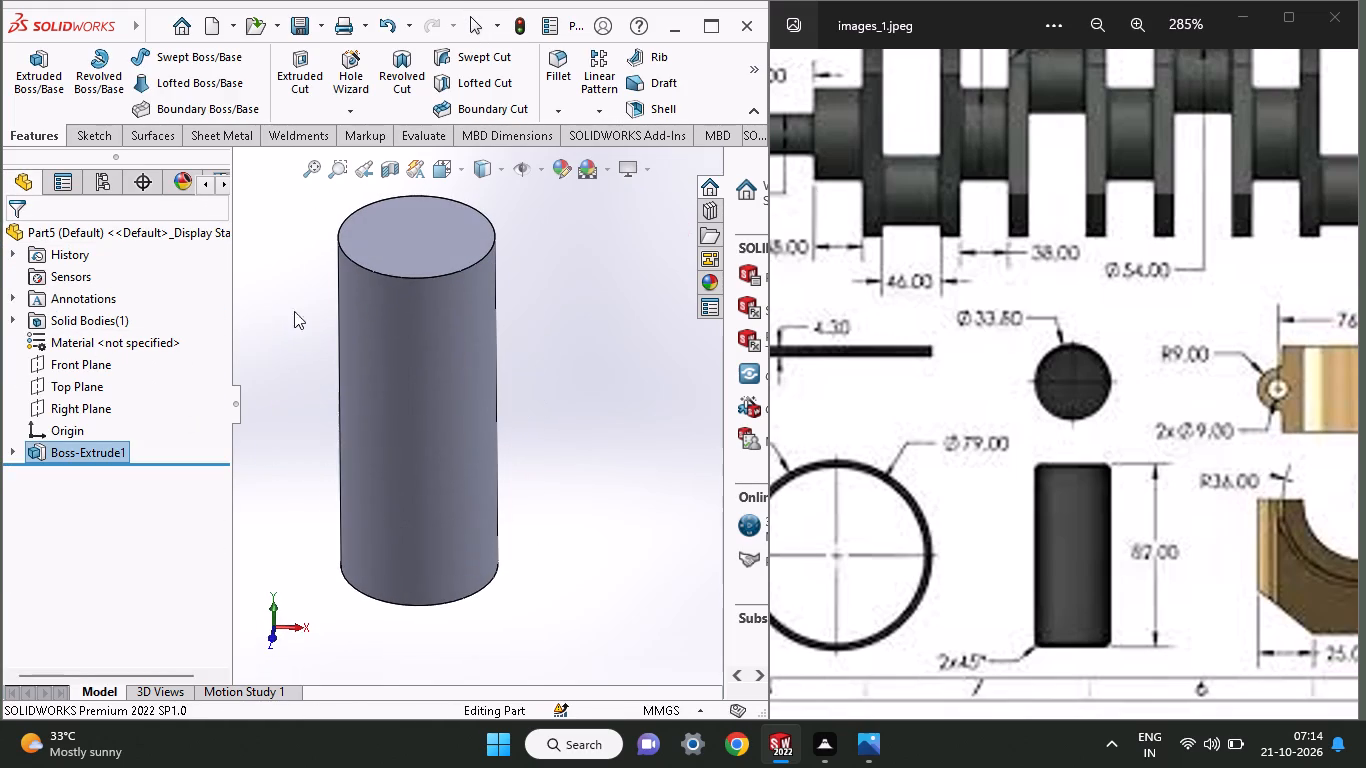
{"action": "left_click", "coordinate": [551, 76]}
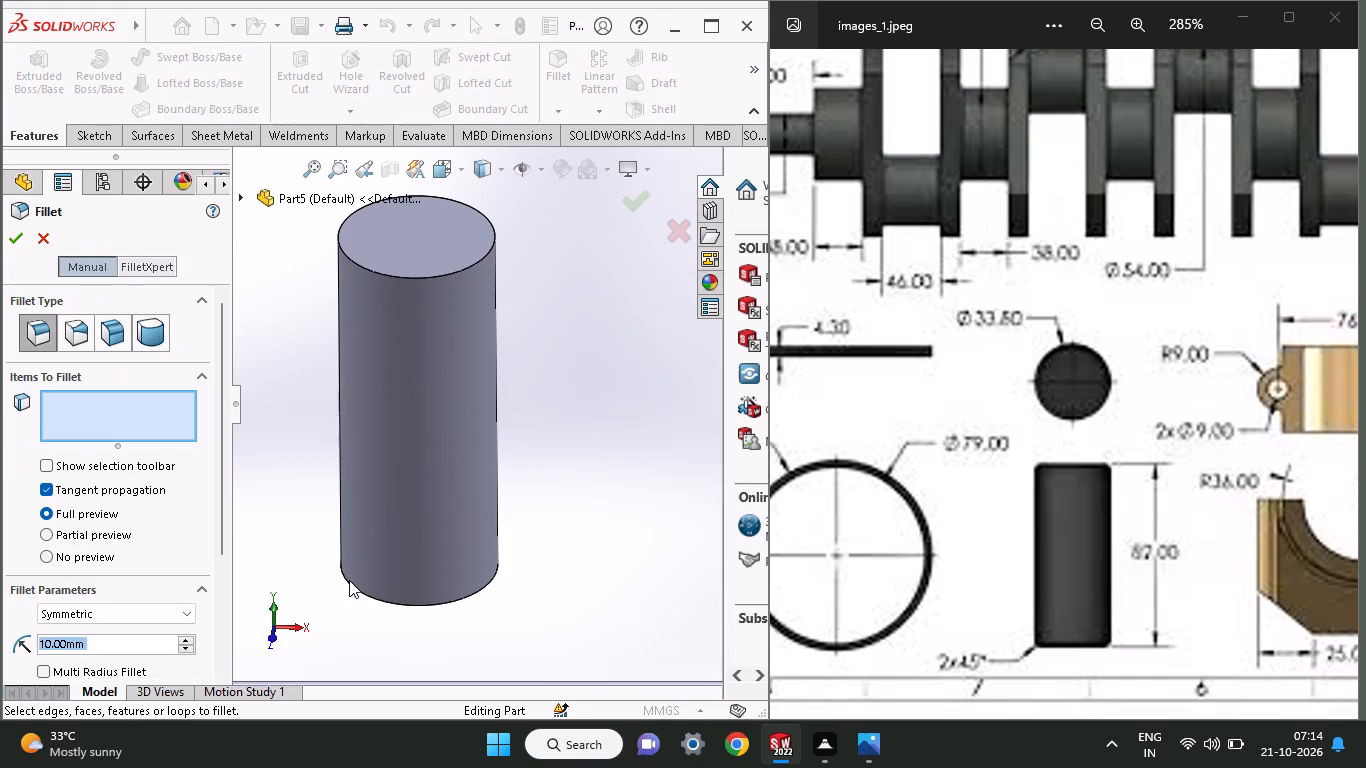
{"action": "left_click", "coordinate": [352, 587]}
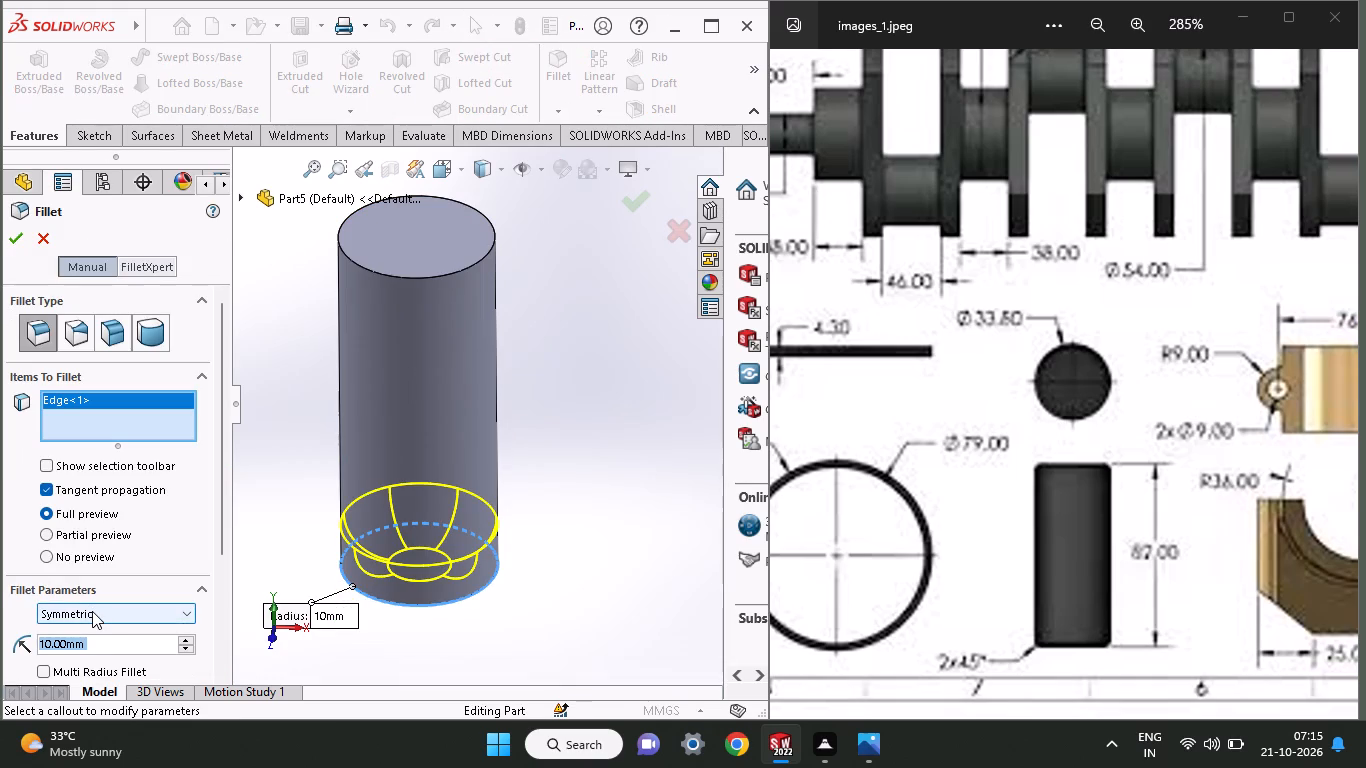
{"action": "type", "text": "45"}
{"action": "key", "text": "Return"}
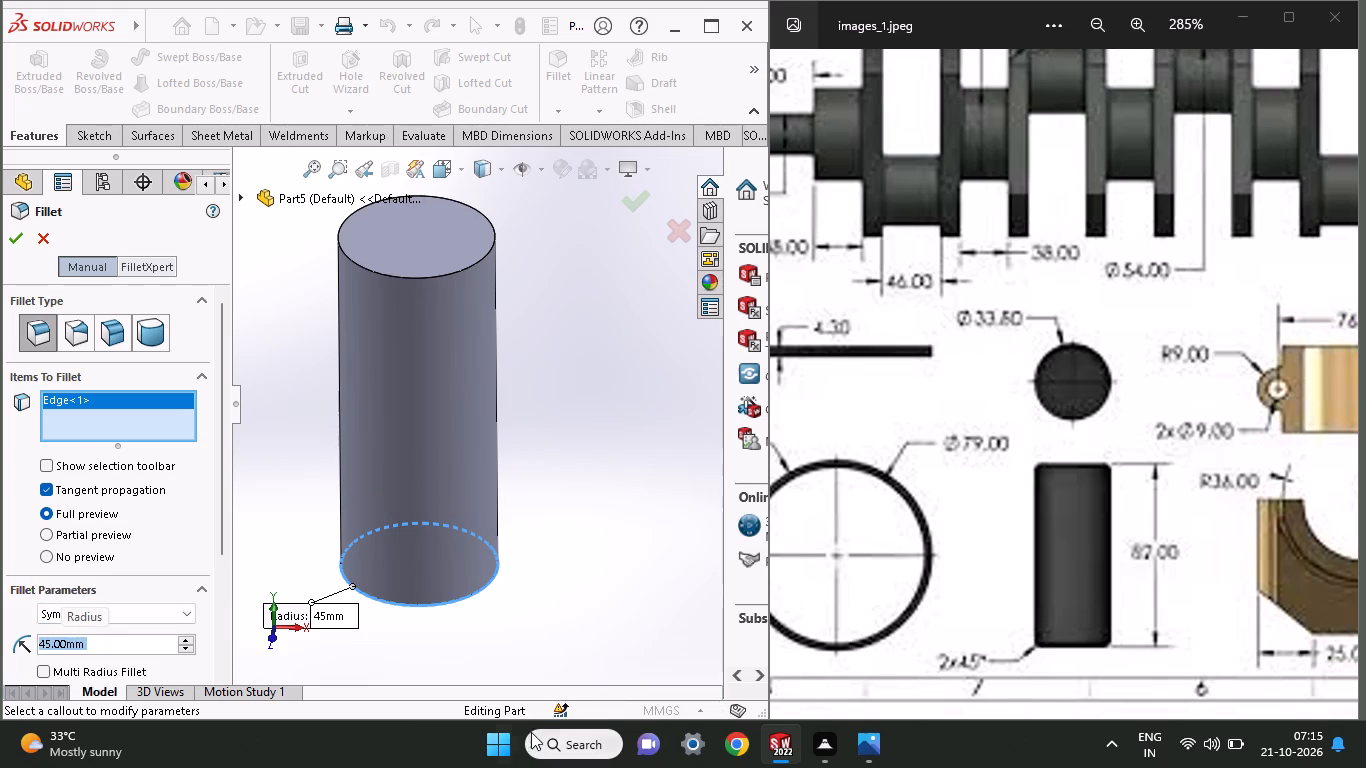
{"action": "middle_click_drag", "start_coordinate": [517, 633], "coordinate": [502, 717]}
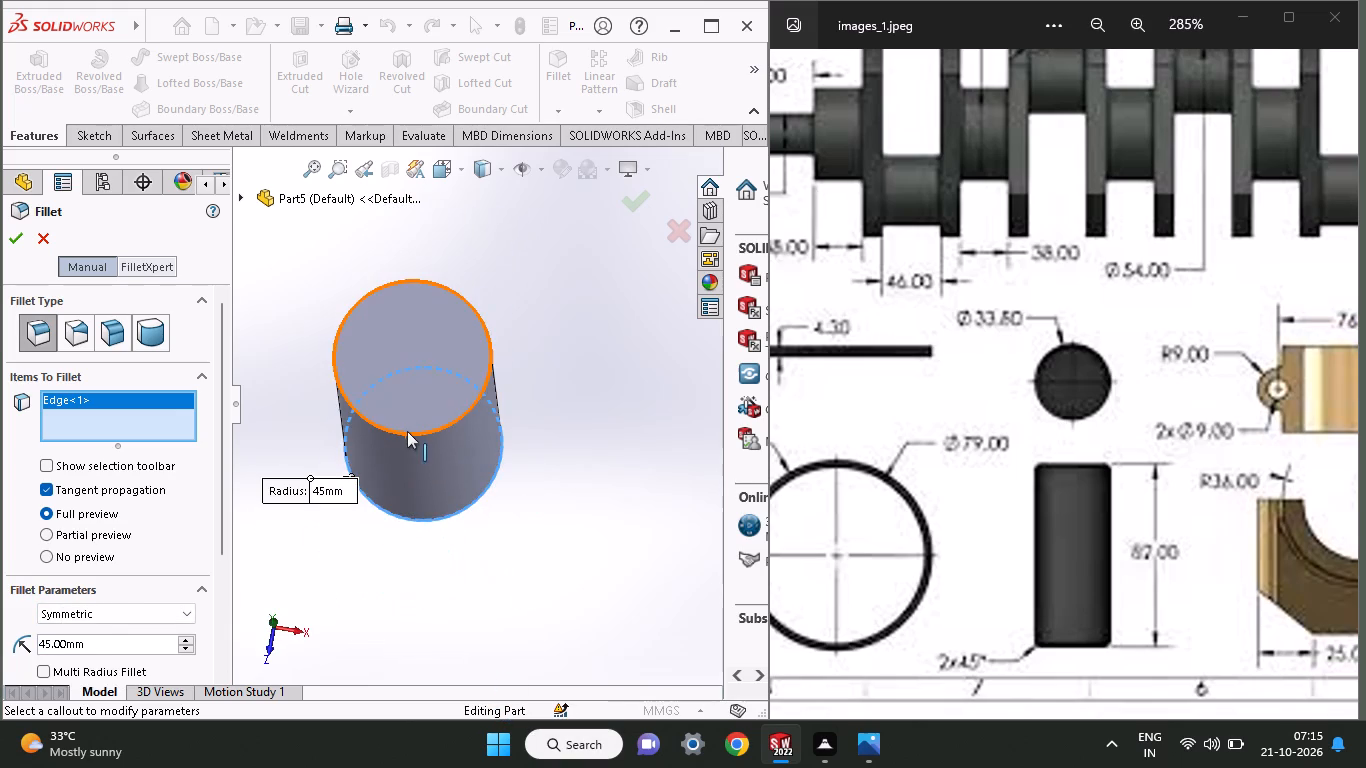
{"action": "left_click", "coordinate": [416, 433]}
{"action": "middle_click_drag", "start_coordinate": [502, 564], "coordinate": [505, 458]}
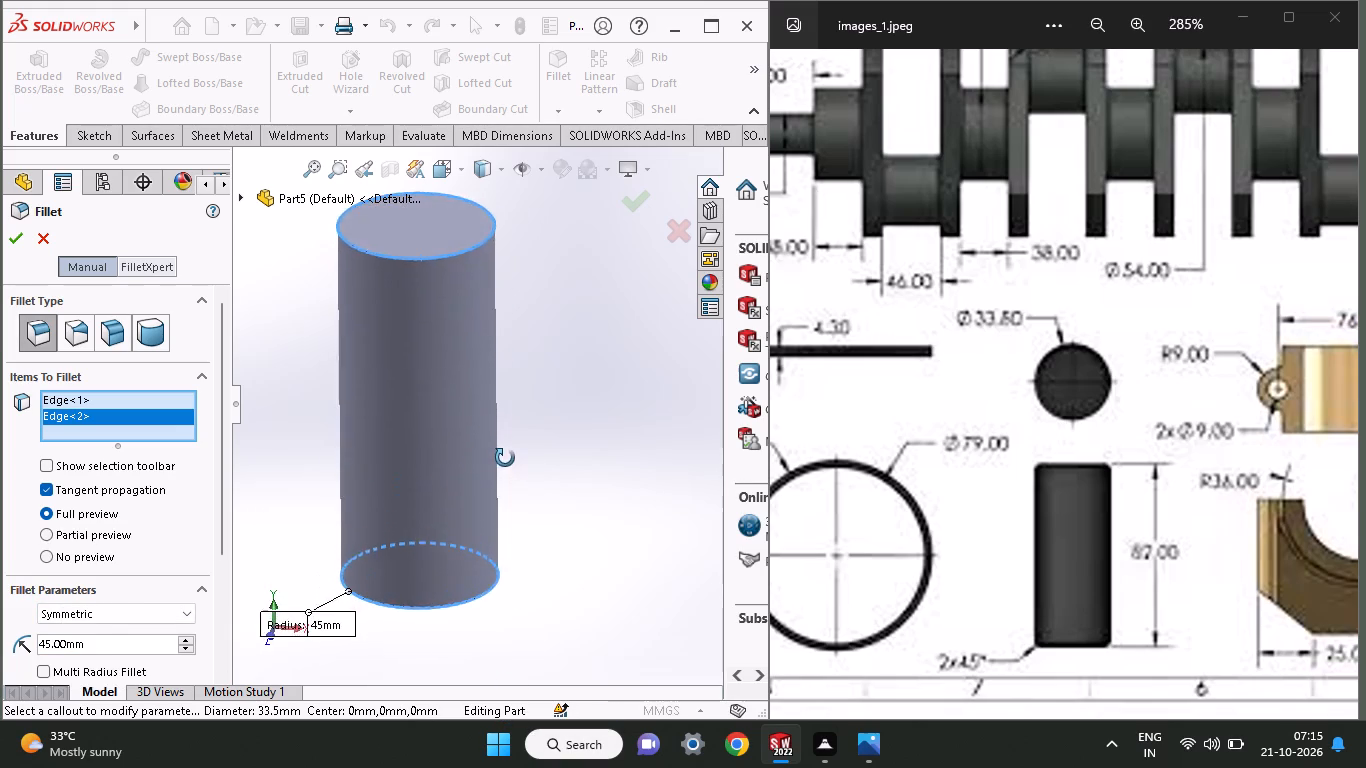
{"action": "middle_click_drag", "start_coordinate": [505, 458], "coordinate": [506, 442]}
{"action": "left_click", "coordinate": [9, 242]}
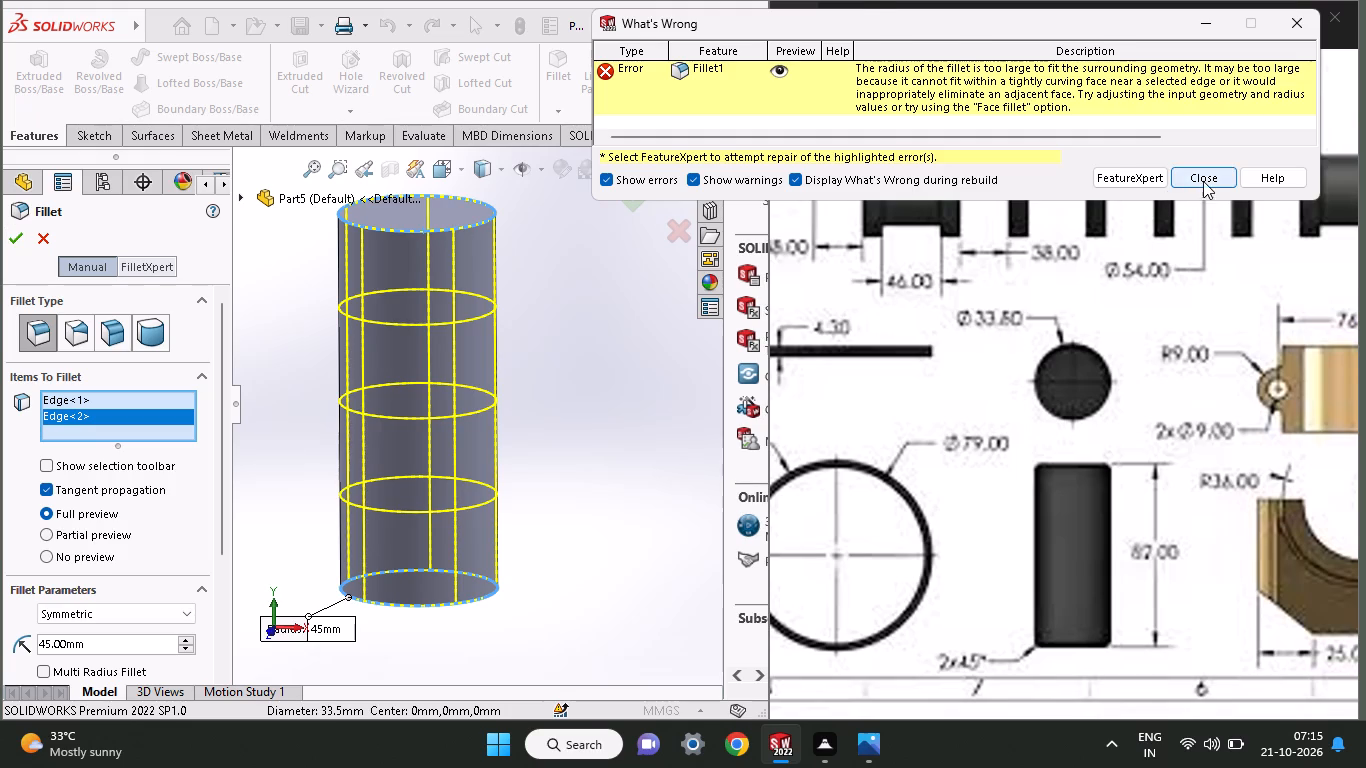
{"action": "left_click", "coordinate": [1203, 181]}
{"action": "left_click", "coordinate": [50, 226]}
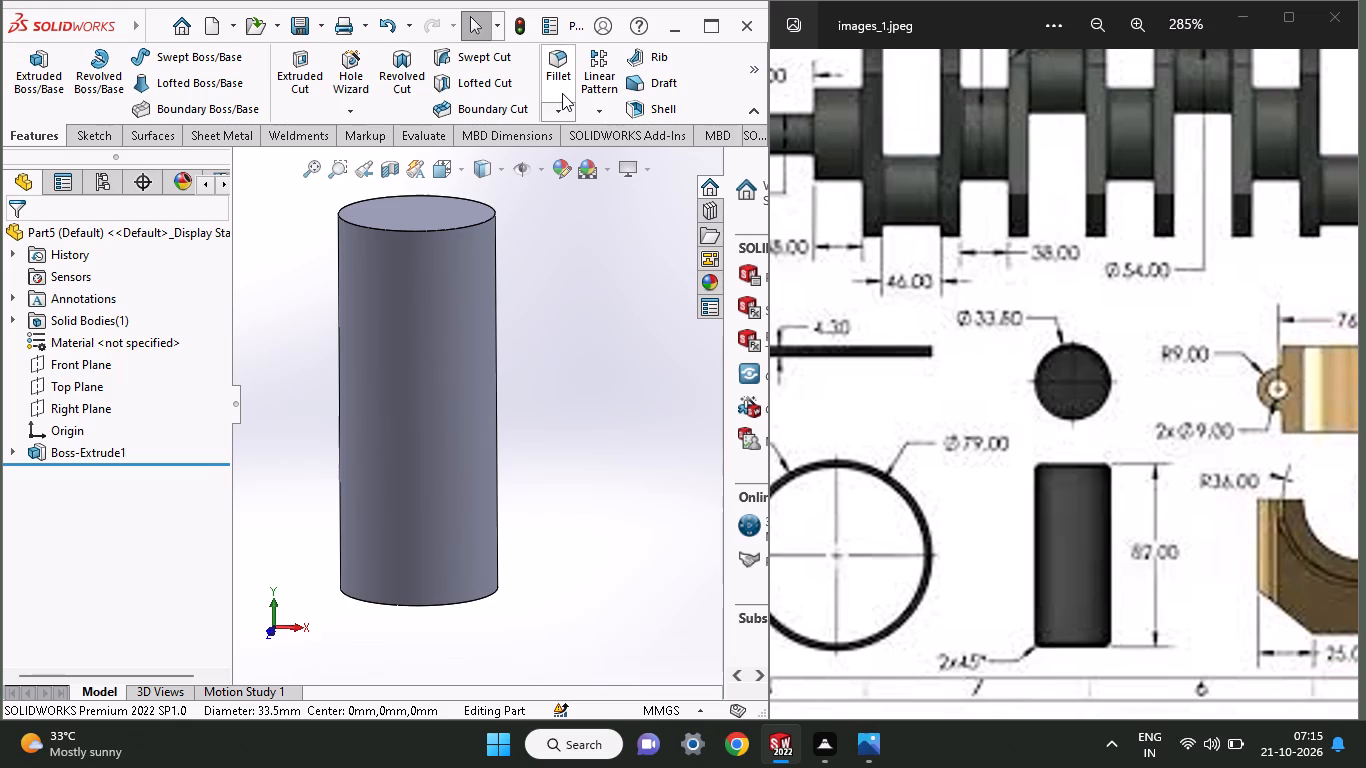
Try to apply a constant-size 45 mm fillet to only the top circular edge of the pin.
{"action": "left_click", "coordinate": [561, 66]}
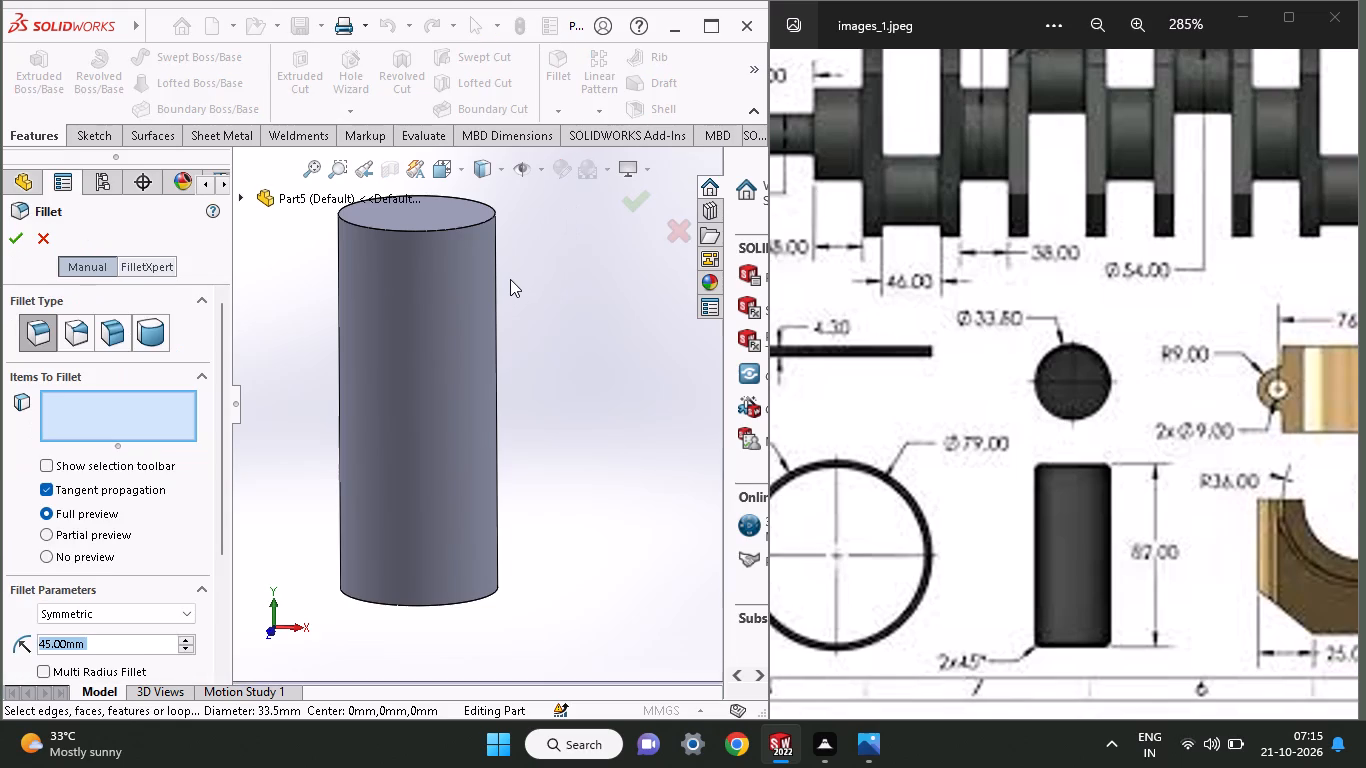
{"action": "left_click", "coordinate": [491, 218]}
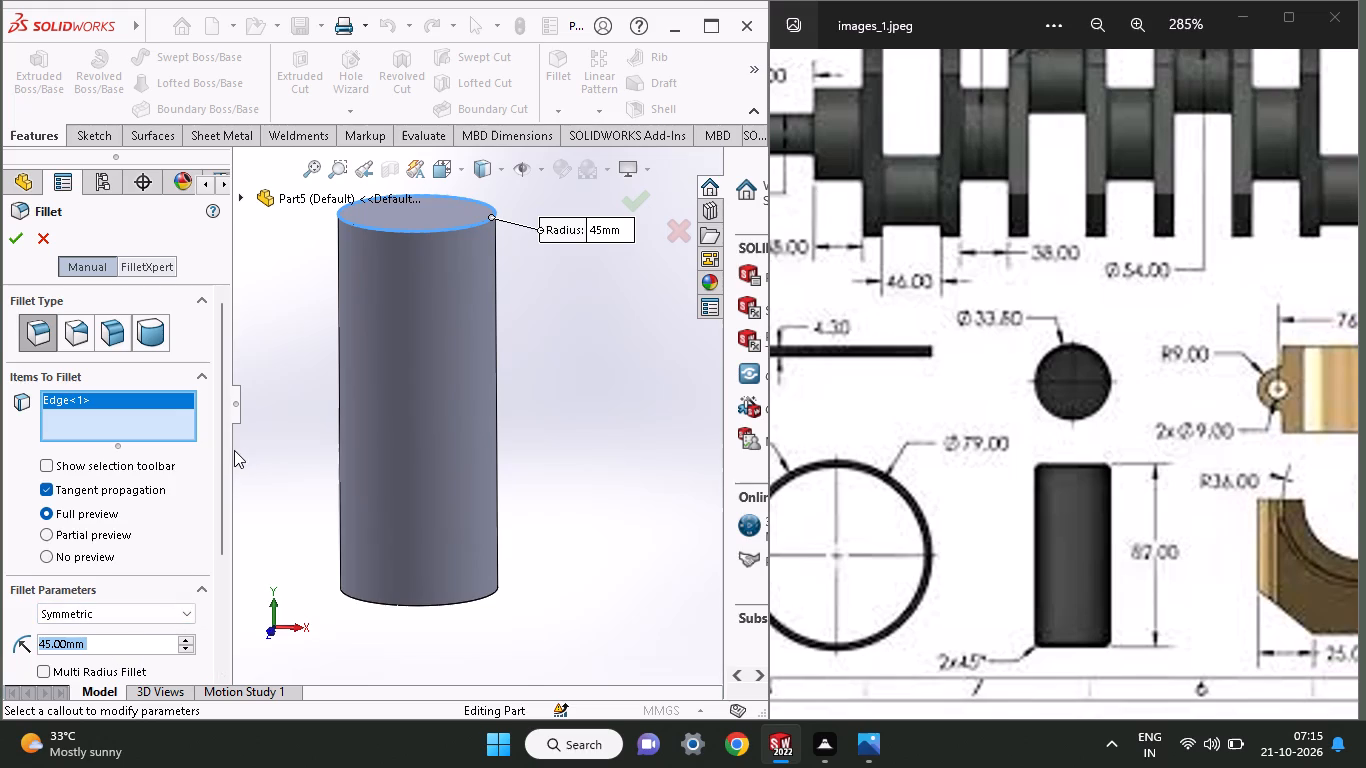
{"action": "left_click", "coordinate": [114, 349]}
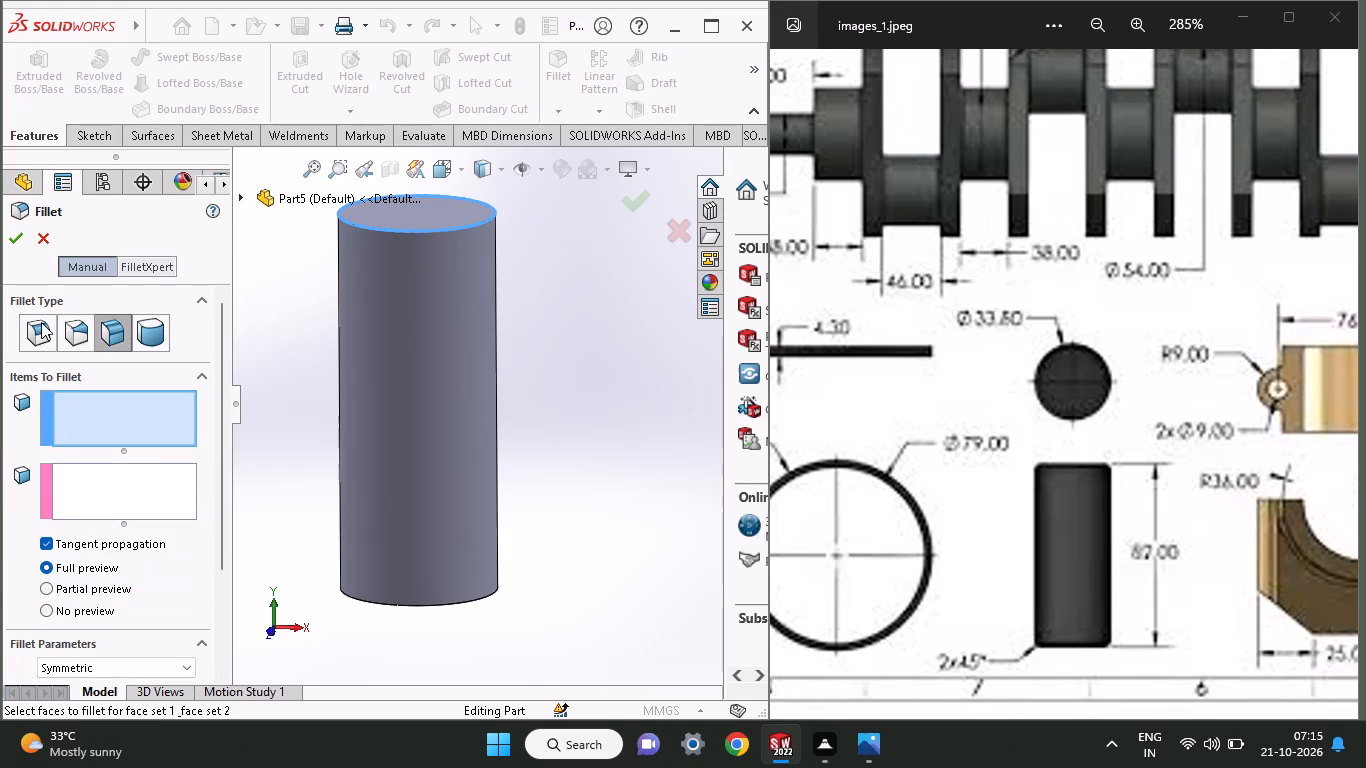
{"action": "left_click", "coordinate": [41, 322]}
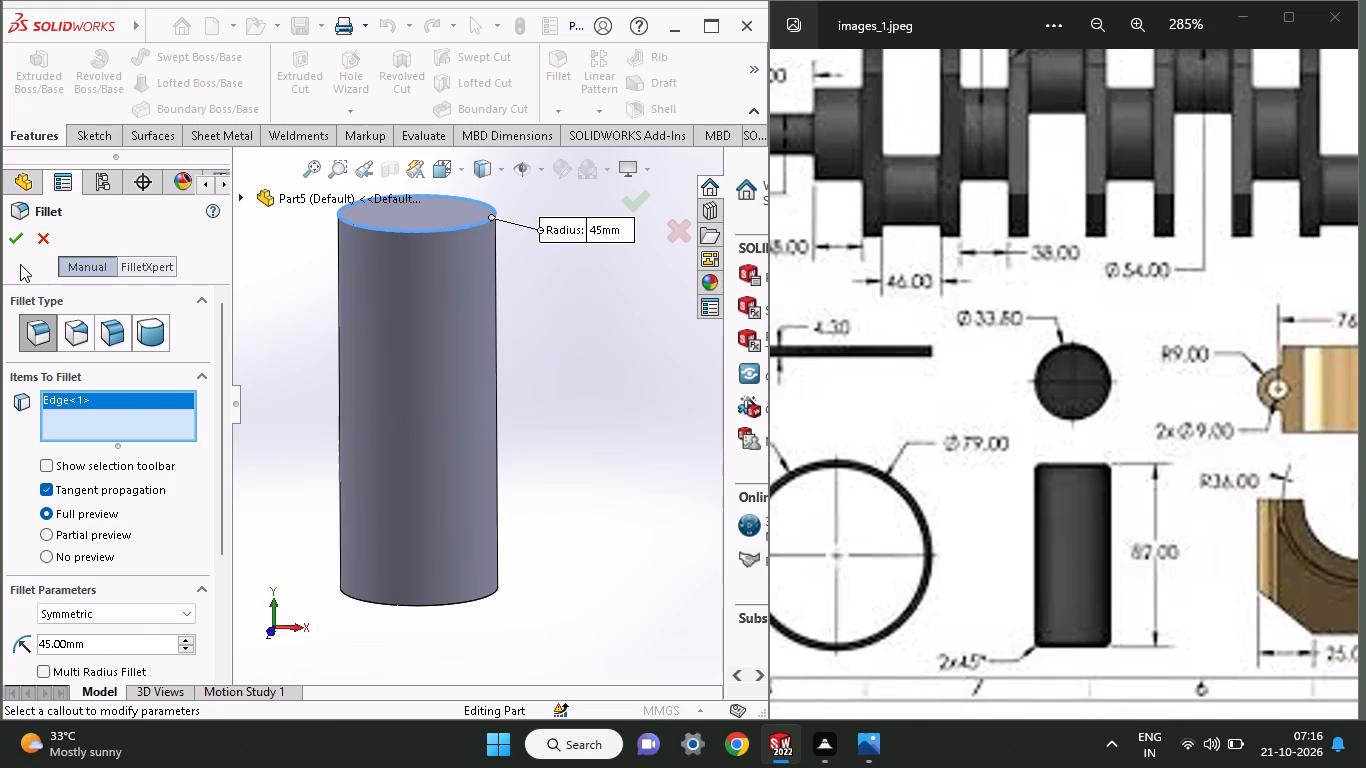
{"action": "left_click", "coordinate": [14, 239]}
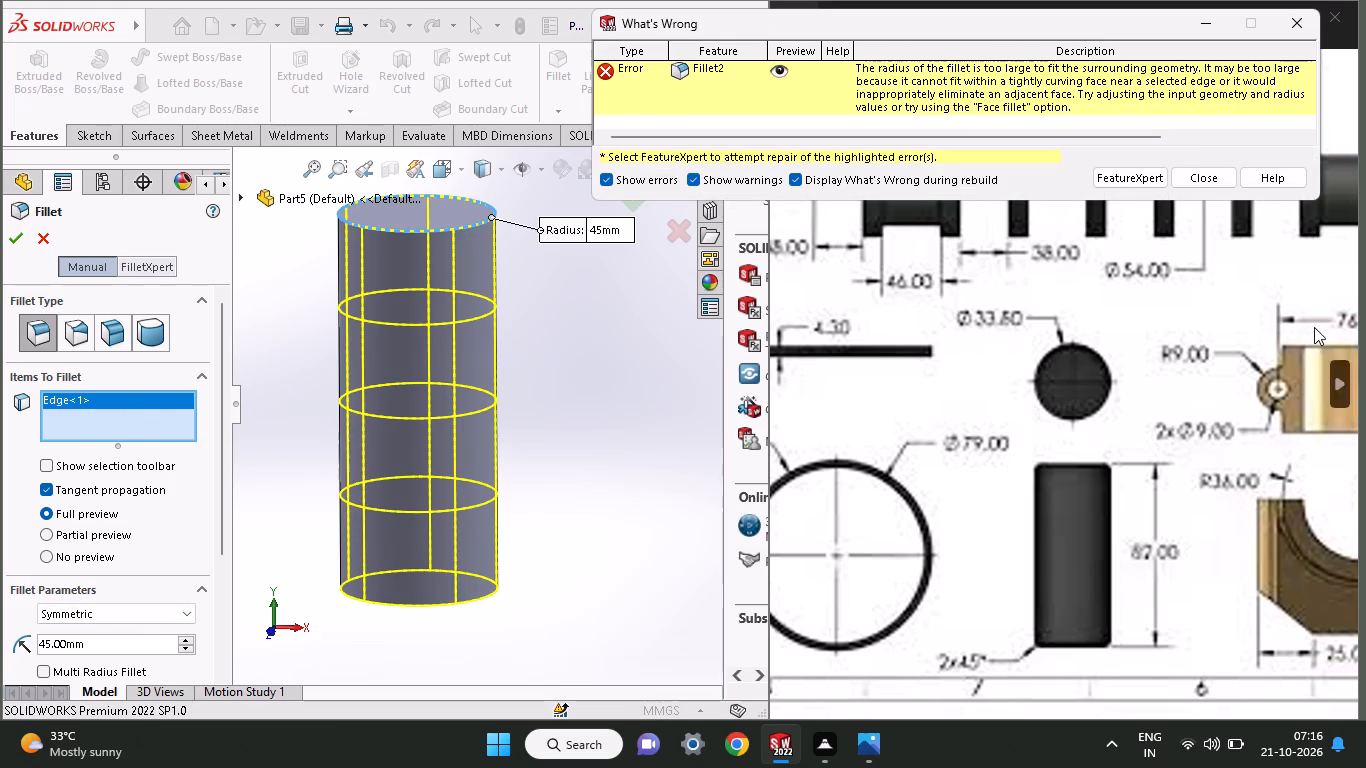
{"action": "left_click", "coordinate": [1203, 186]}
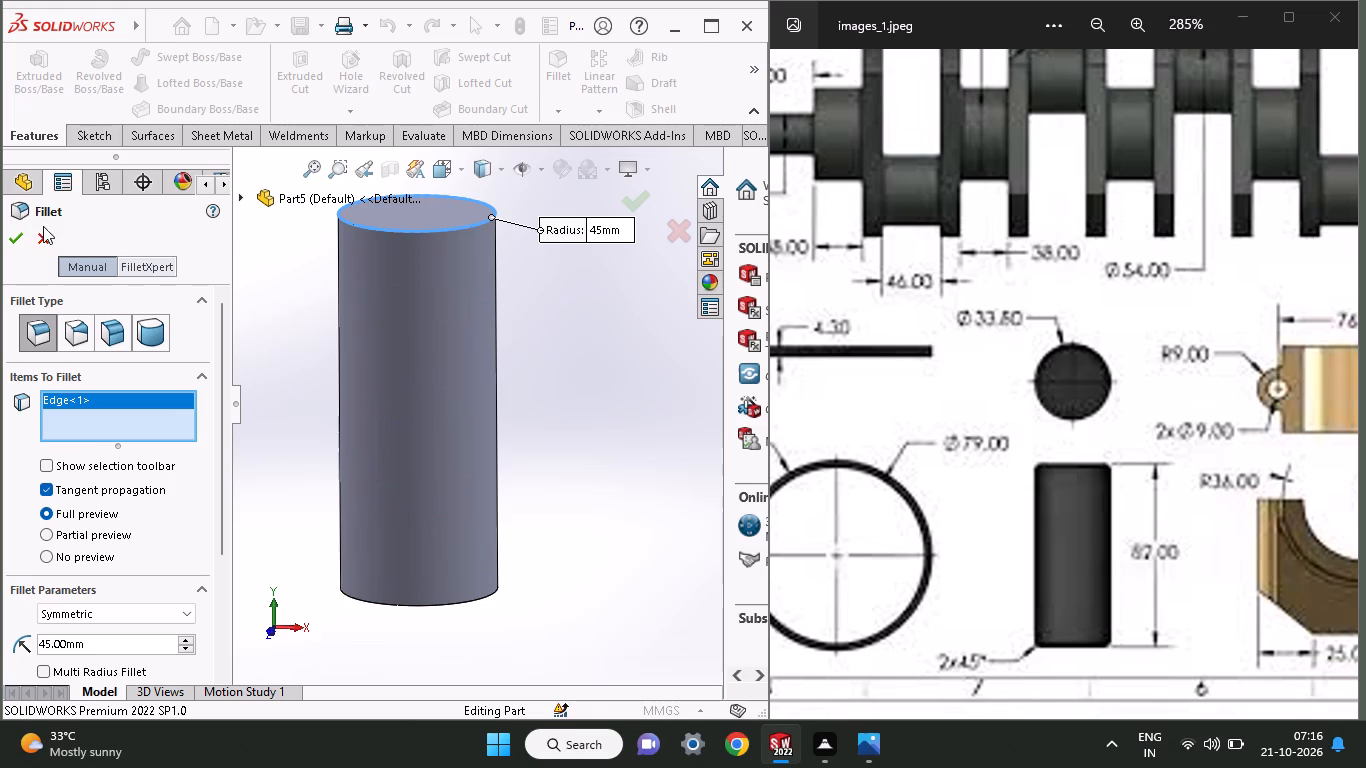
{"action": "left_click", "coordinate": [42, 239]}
Start a new sketch on the Front Plane of the pin.
{"action": "left_click", "coordinate": [58, 365]}
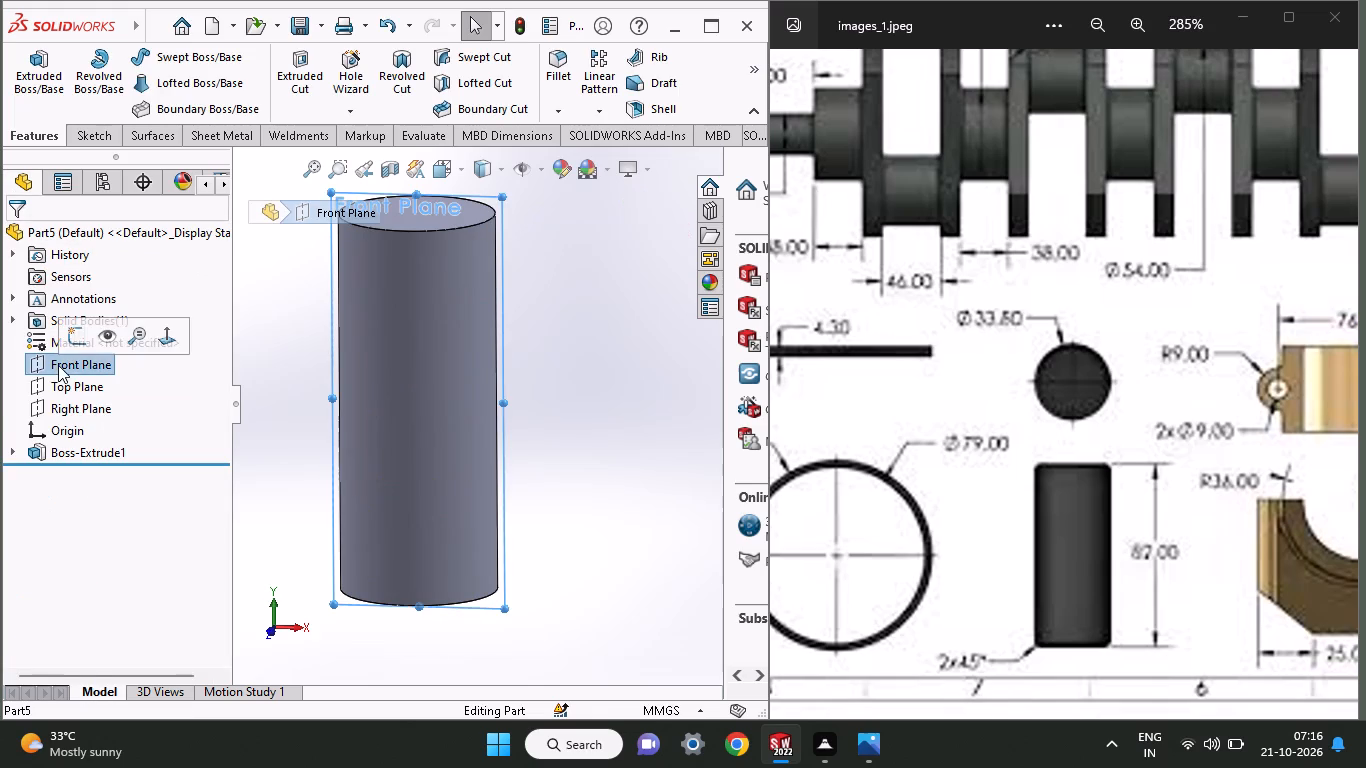
{"action": "left_click", "coordinate": [79, 344]}
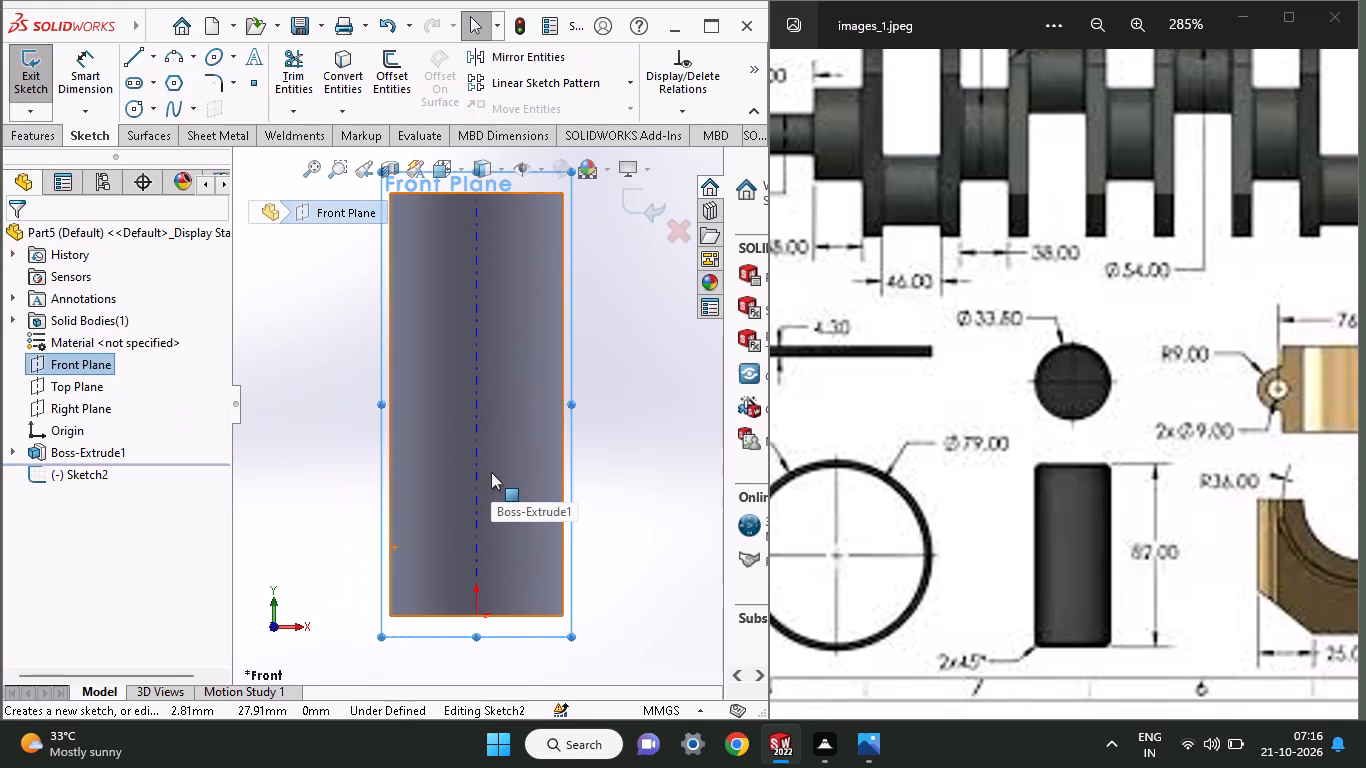
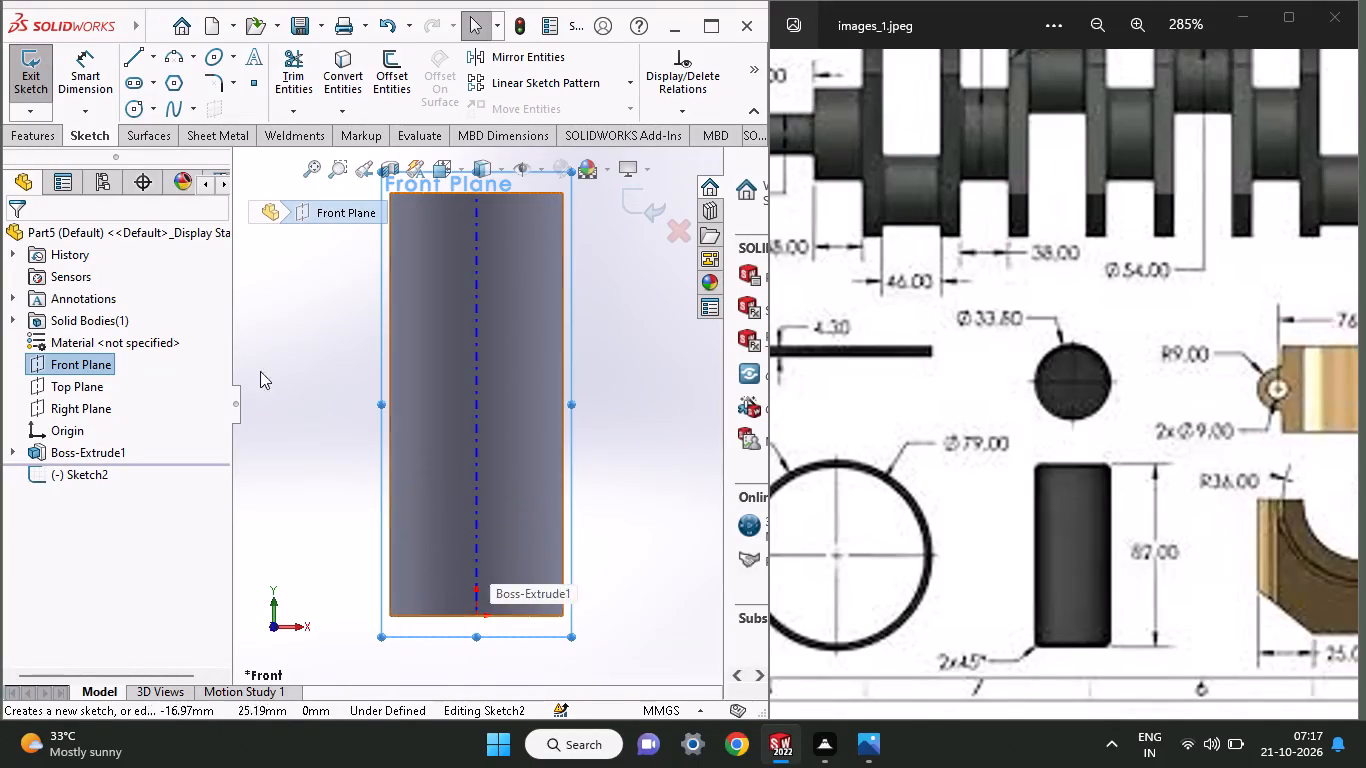
Sketch a horizontal line about 45.6 mm long across the pin, slightly above its bottom end and overhanging both sides.
{"action": "left_click", "coordinate": [133, 58]}
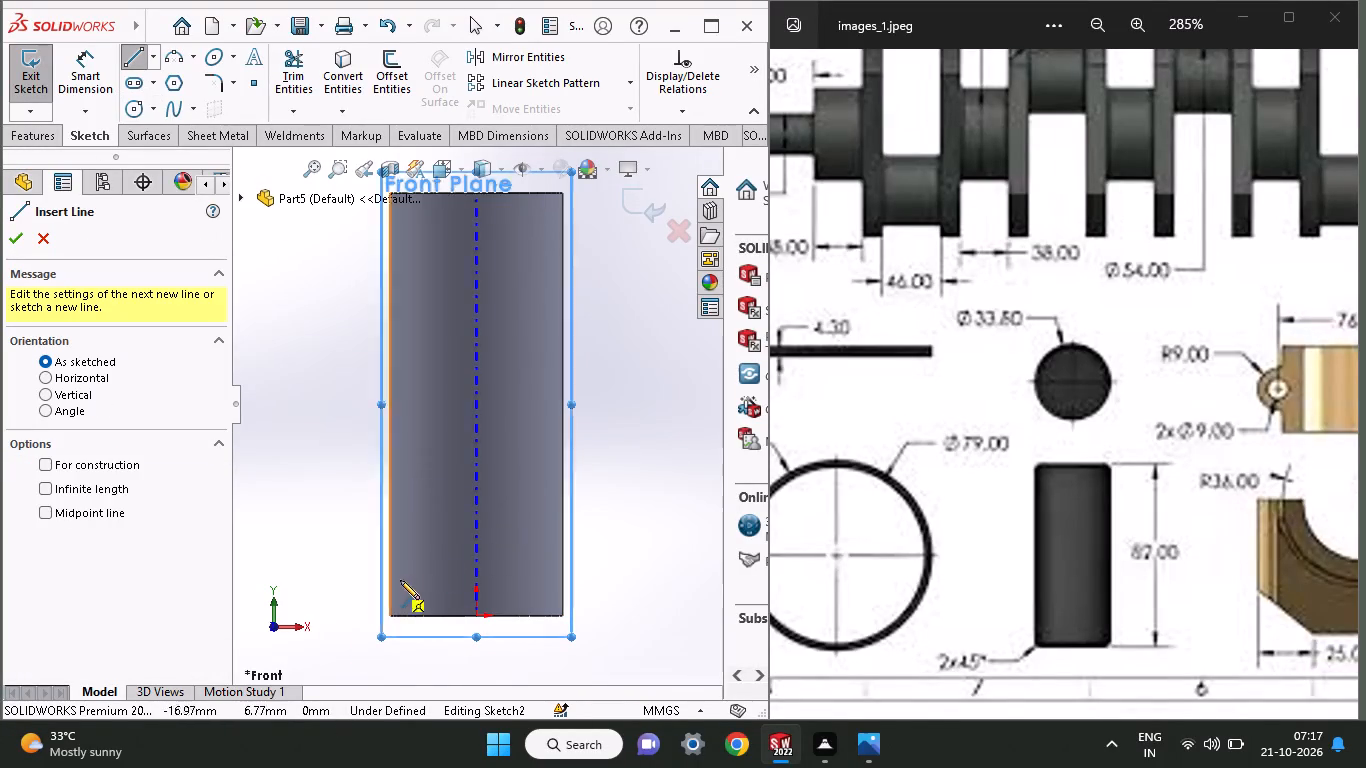
{"action": "left_click", "coordinate": [355, 596]}
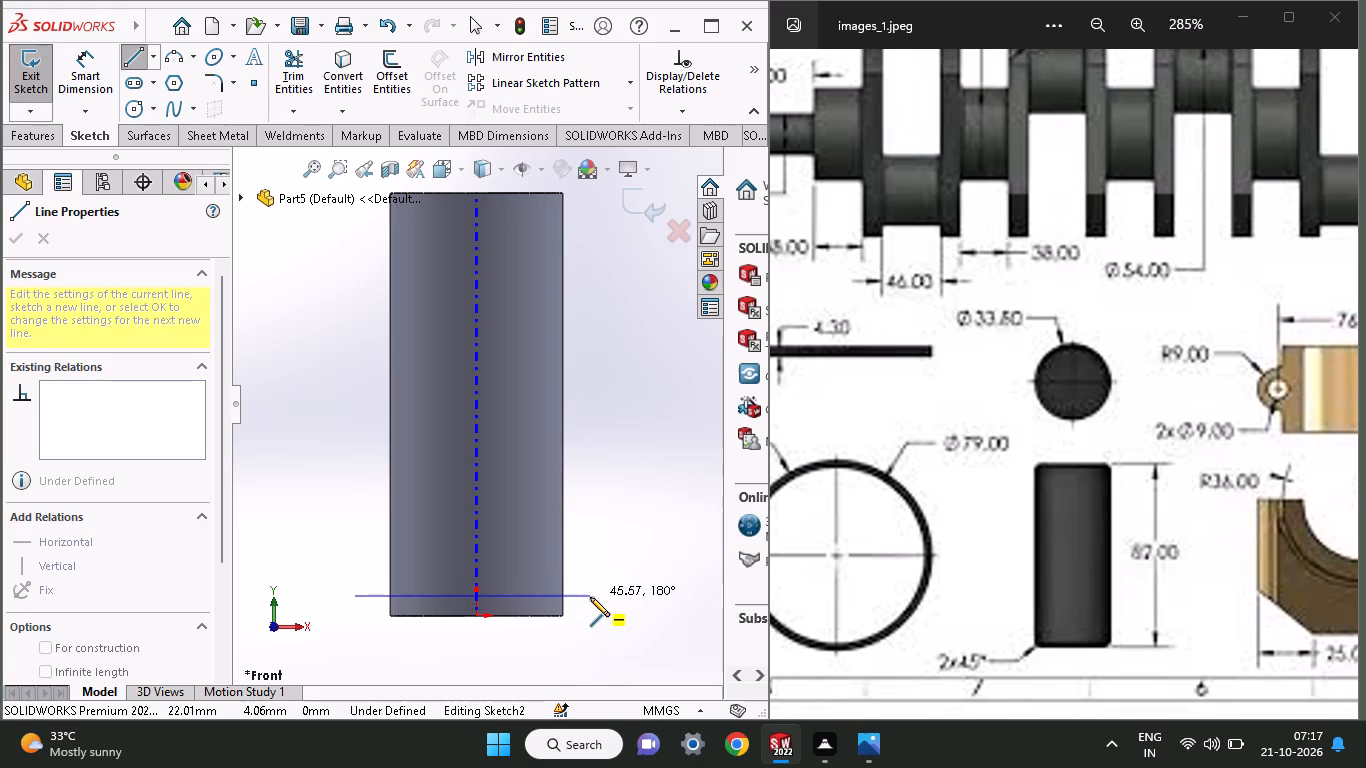
{"action": "left_click", "coordinate": [590, 597]}
{"action": "right_click", "coordinate": [594, 532]}
{"action": "left_click", "coordinate": [636, 533]}
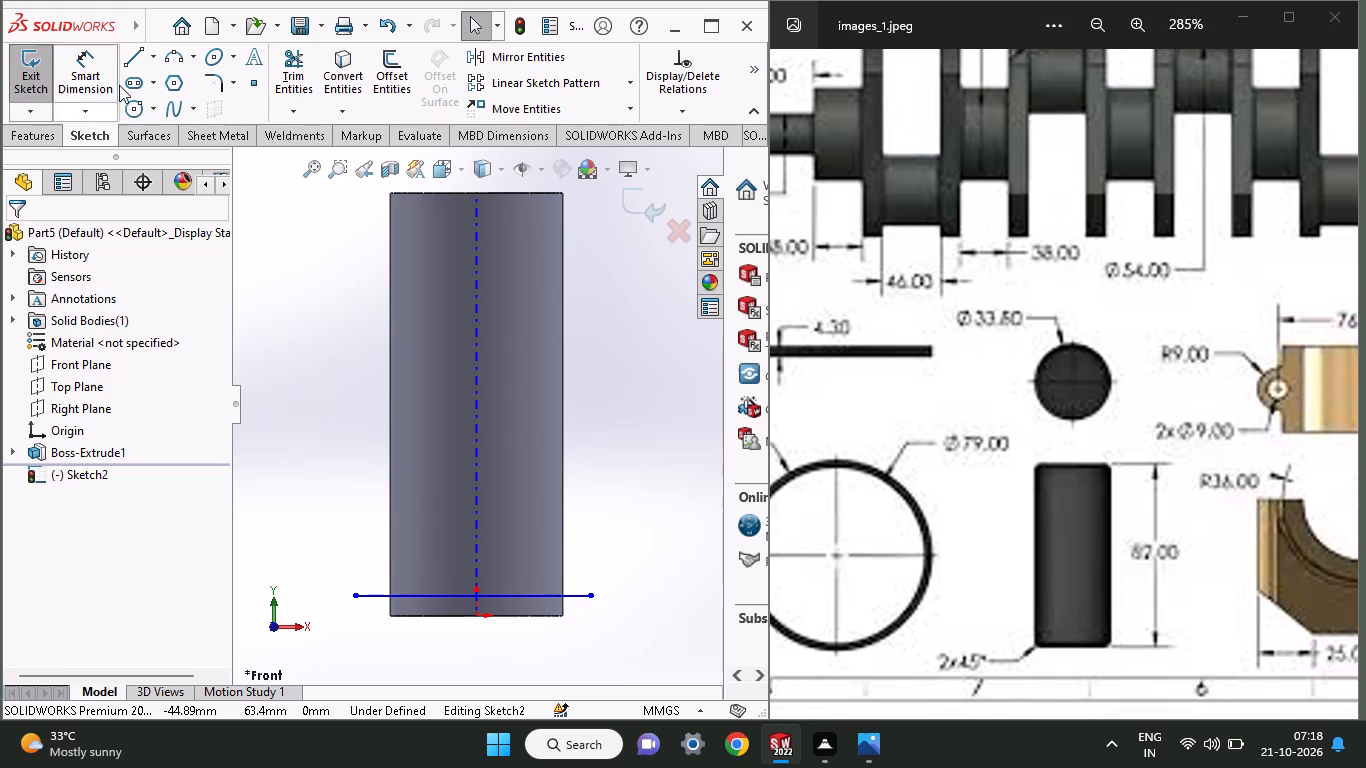
Sketch a line about 13 mm long from the origin along the pin's bottom edge, continuing into a slanted line up past the left side.
{"action": "left_click", "coordinate": [134, 52]}
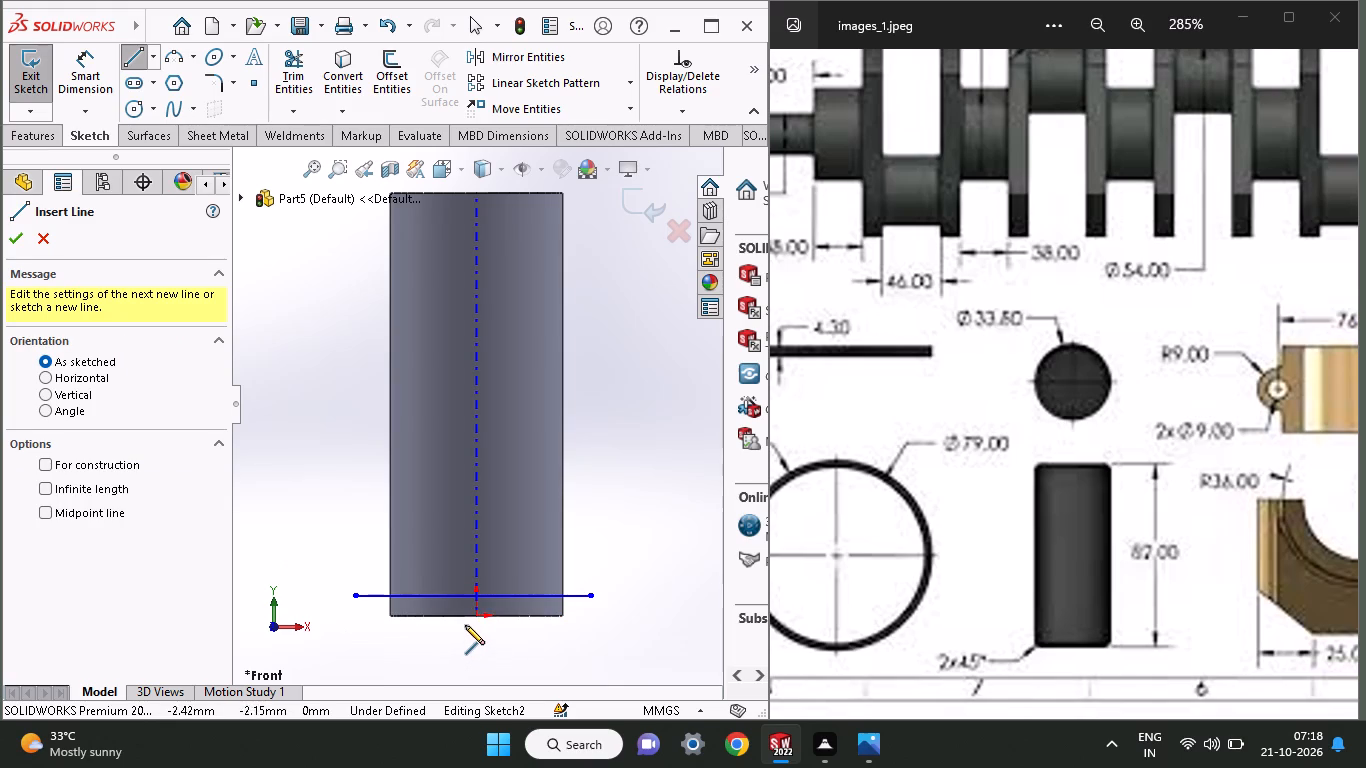
{"action": "left_click", "coordinate": [477, 619]}
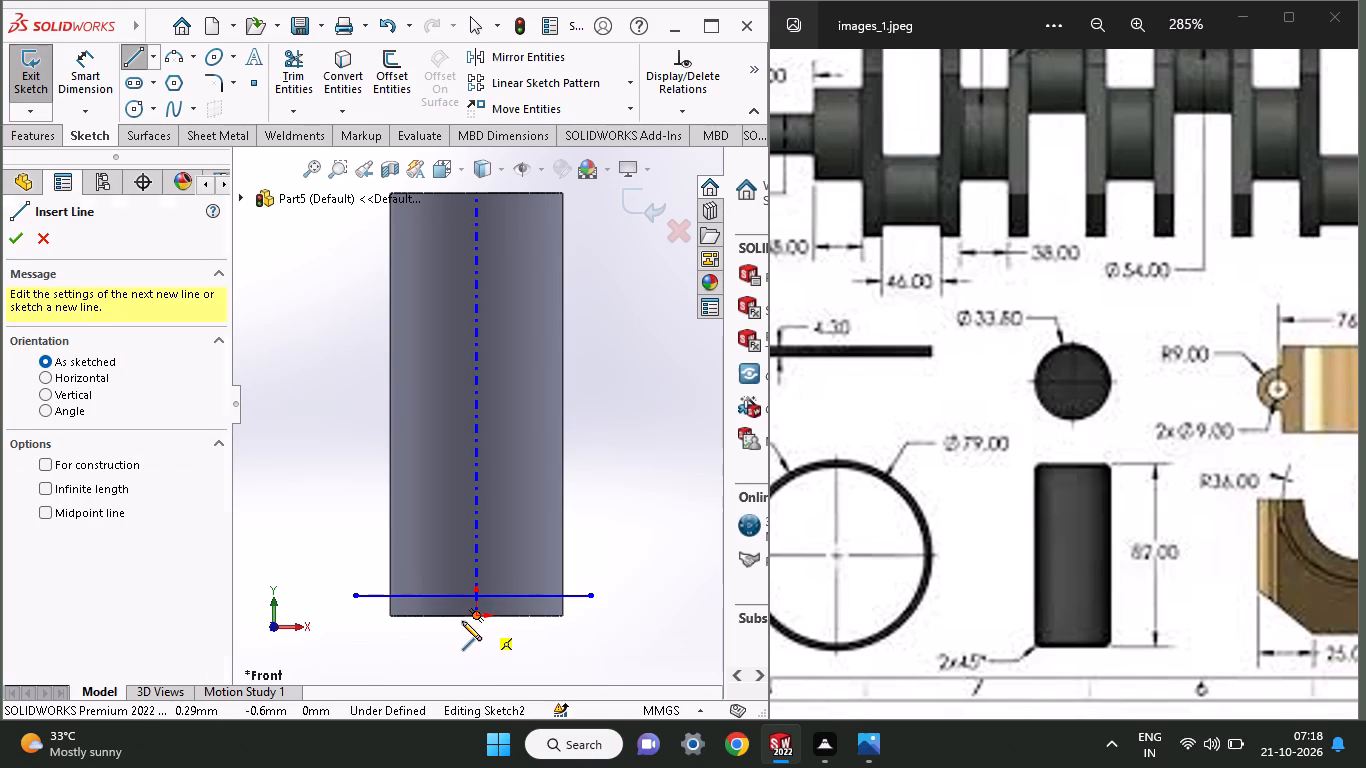
{"action": "left_click", "coordinate": [409, 617]}
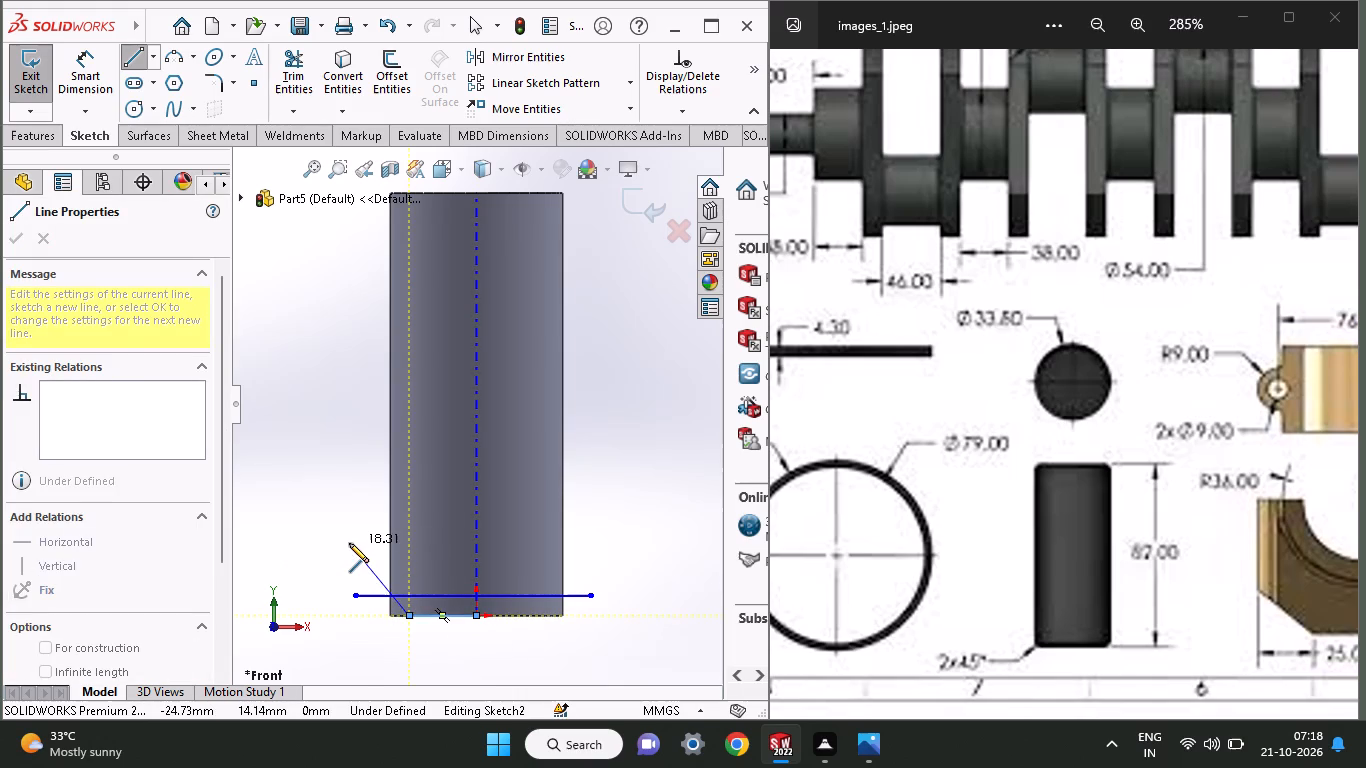
{"action": "left_click", "coordinate": [349, 543]}
{"action": "right_click", "coordinate": [276, 435]}
{"action": "left_click", "coordinate": [292, 450]}
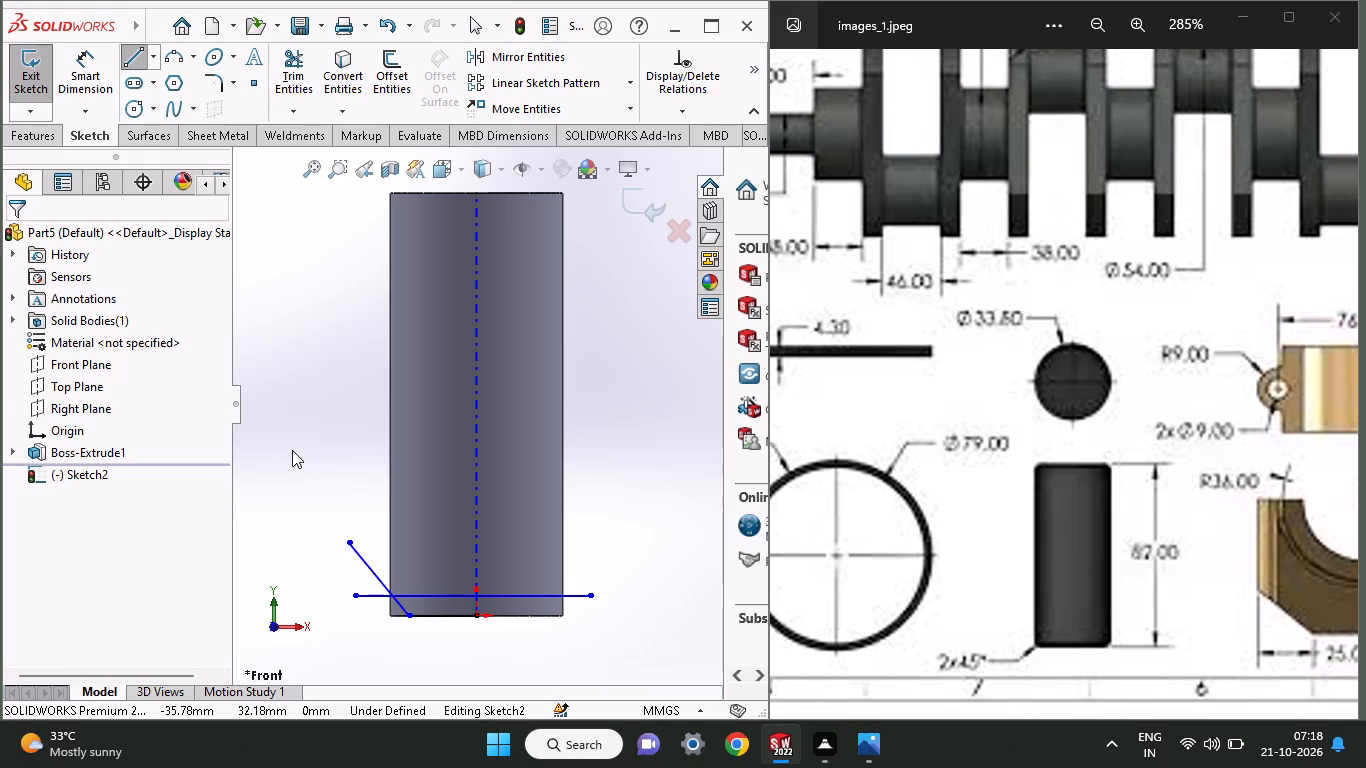
Dimension the angle between the left slanted line and the bottom line, first entering 45° and correcting it to 135°.
{"action": "left_click", "coordinate": [80, 70]}
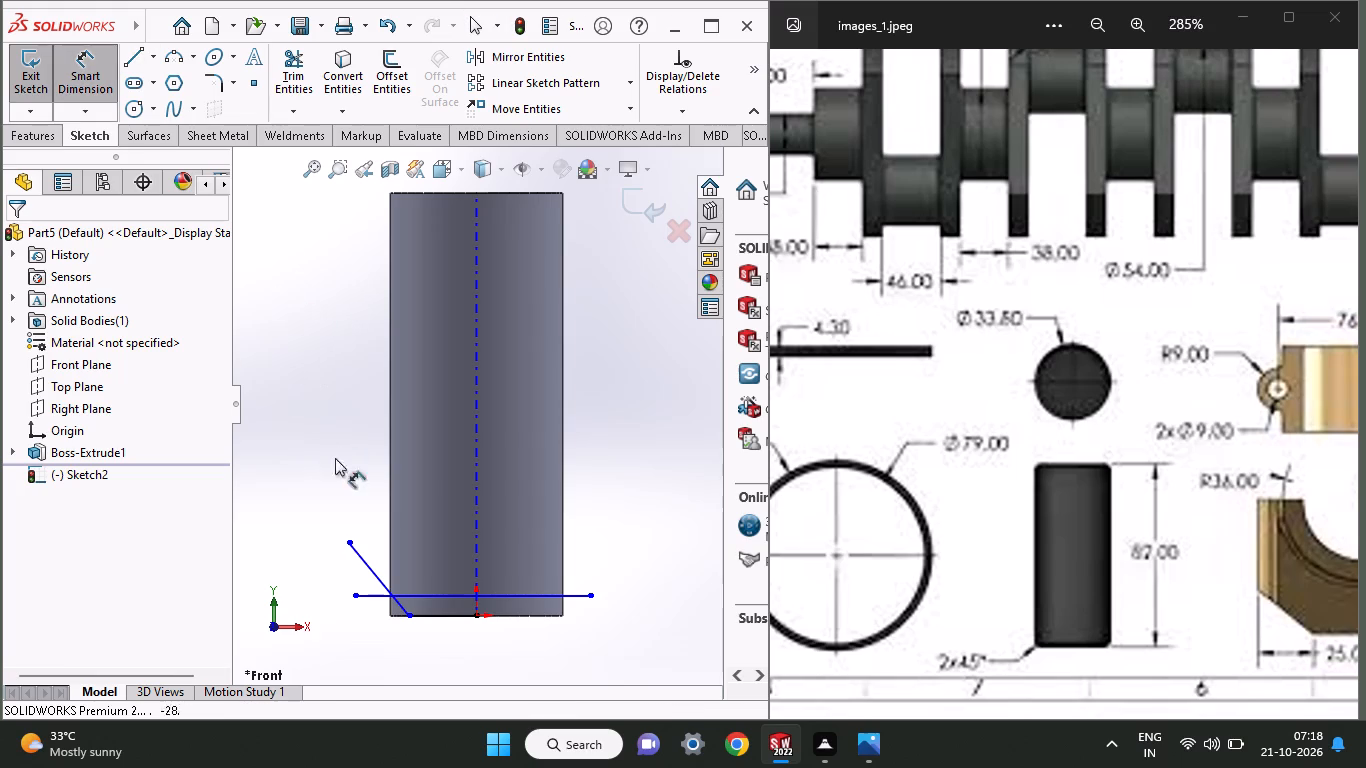
{"action": "left_click", "coordinate": [447, 611]}
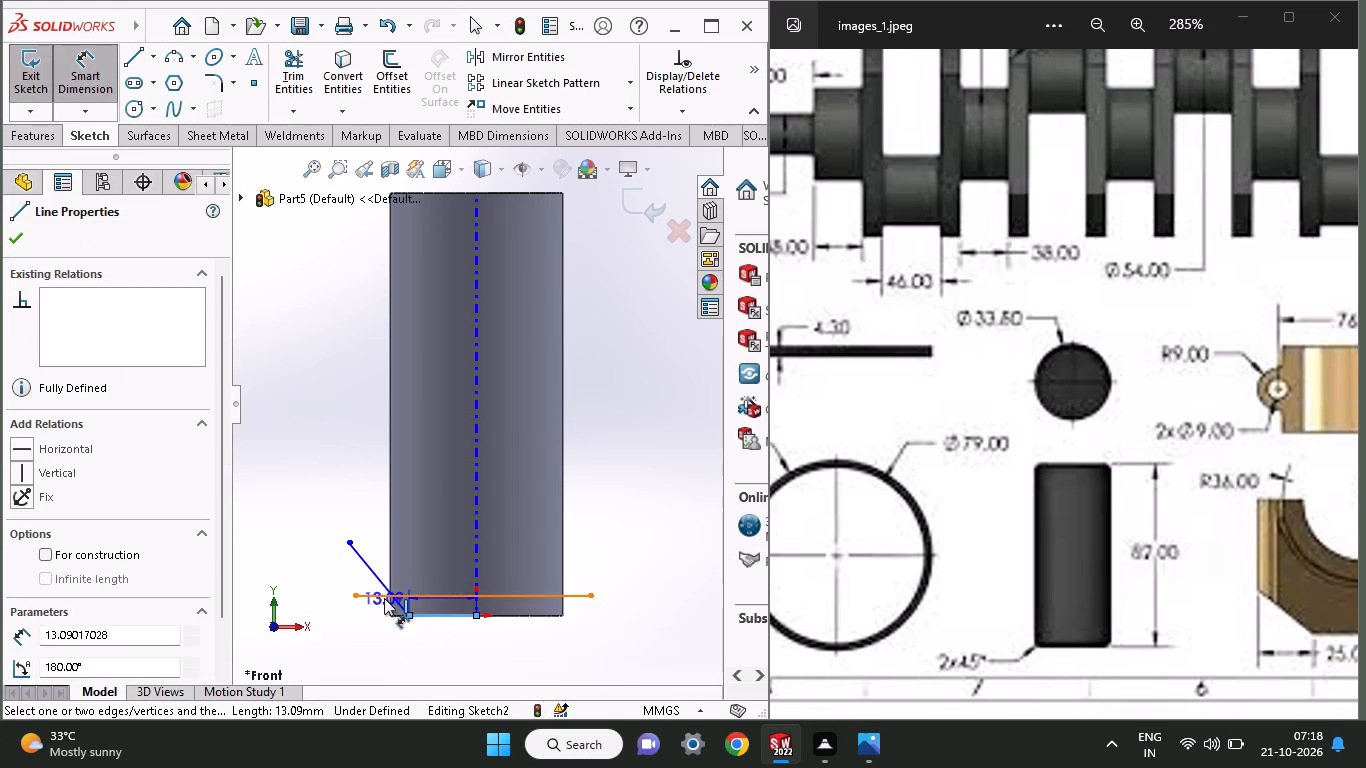
{"action": "left_click", "coordinate": [375, 580]}
{"action": "left_click", "coordinate": [411, 555]}
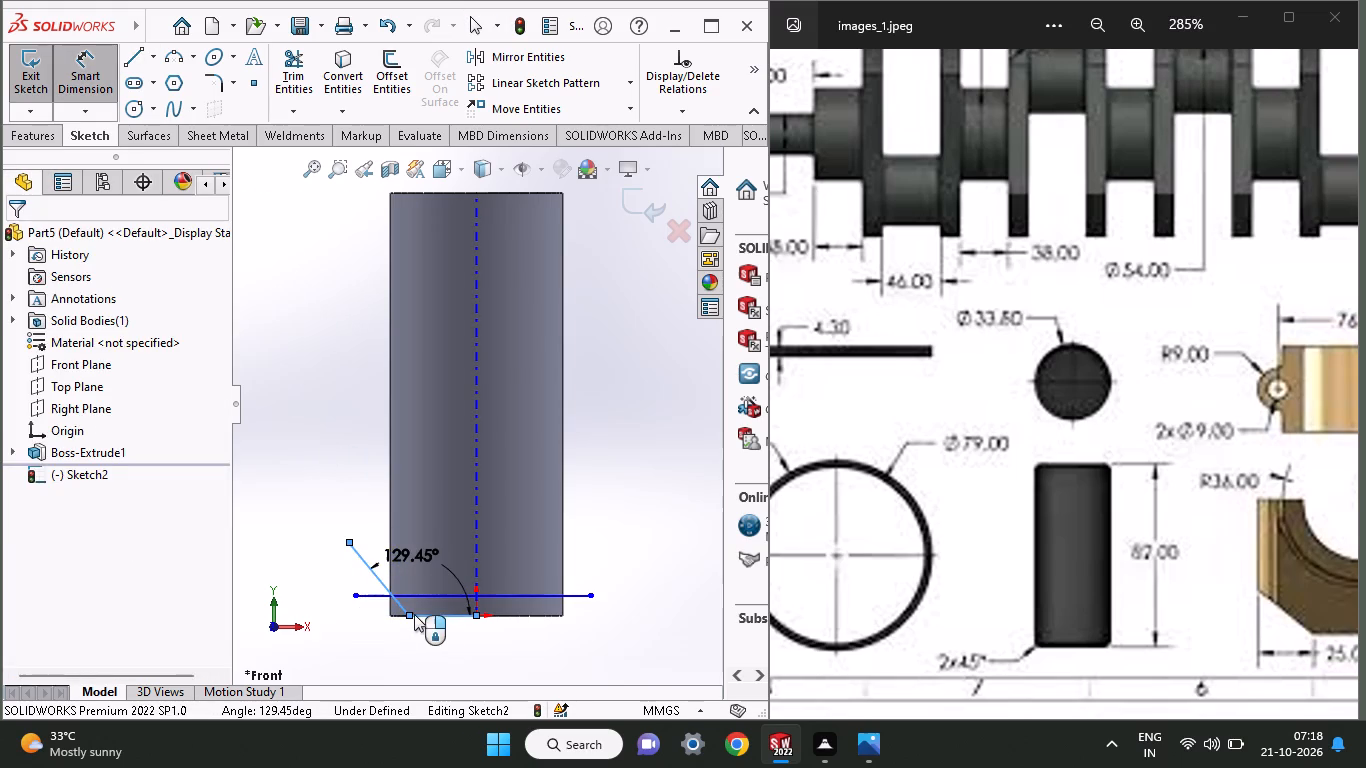
{"action": "type", "text": "45"}
{"action": "key", "text": "Return"}
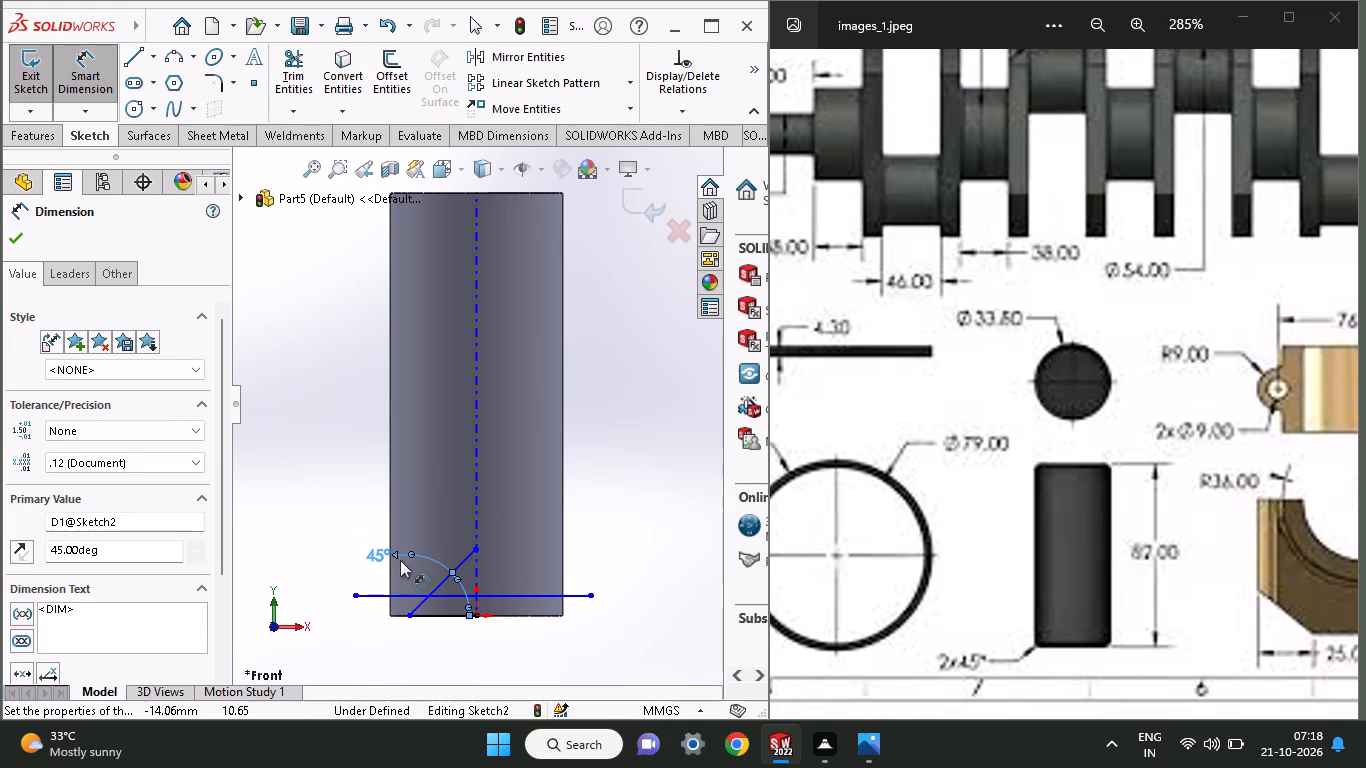
{"action": "double_click", "coordinate": [378, 552]}
{"action": "type", "text": "135"}
{"action": "key", "text": "Return"}
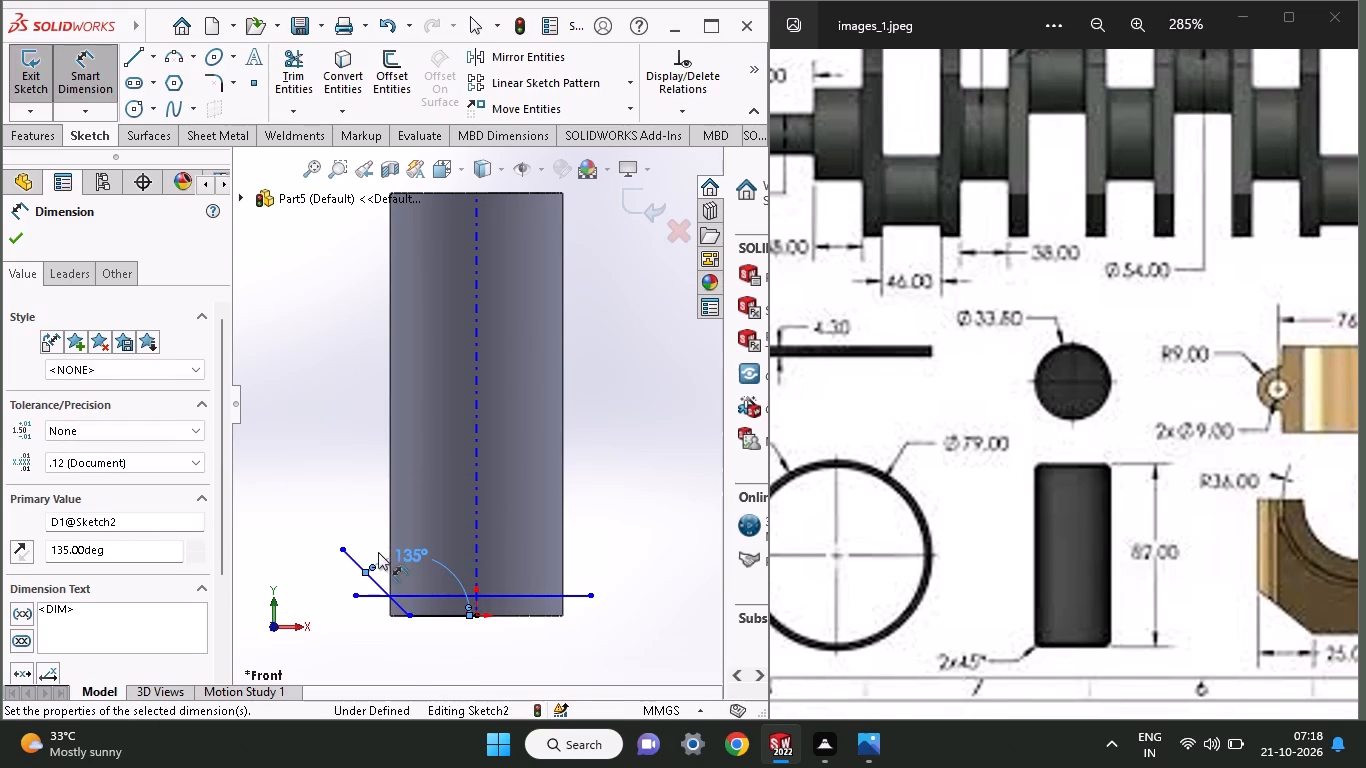
{"action": "left_click", "coordinate": [25, 227]}
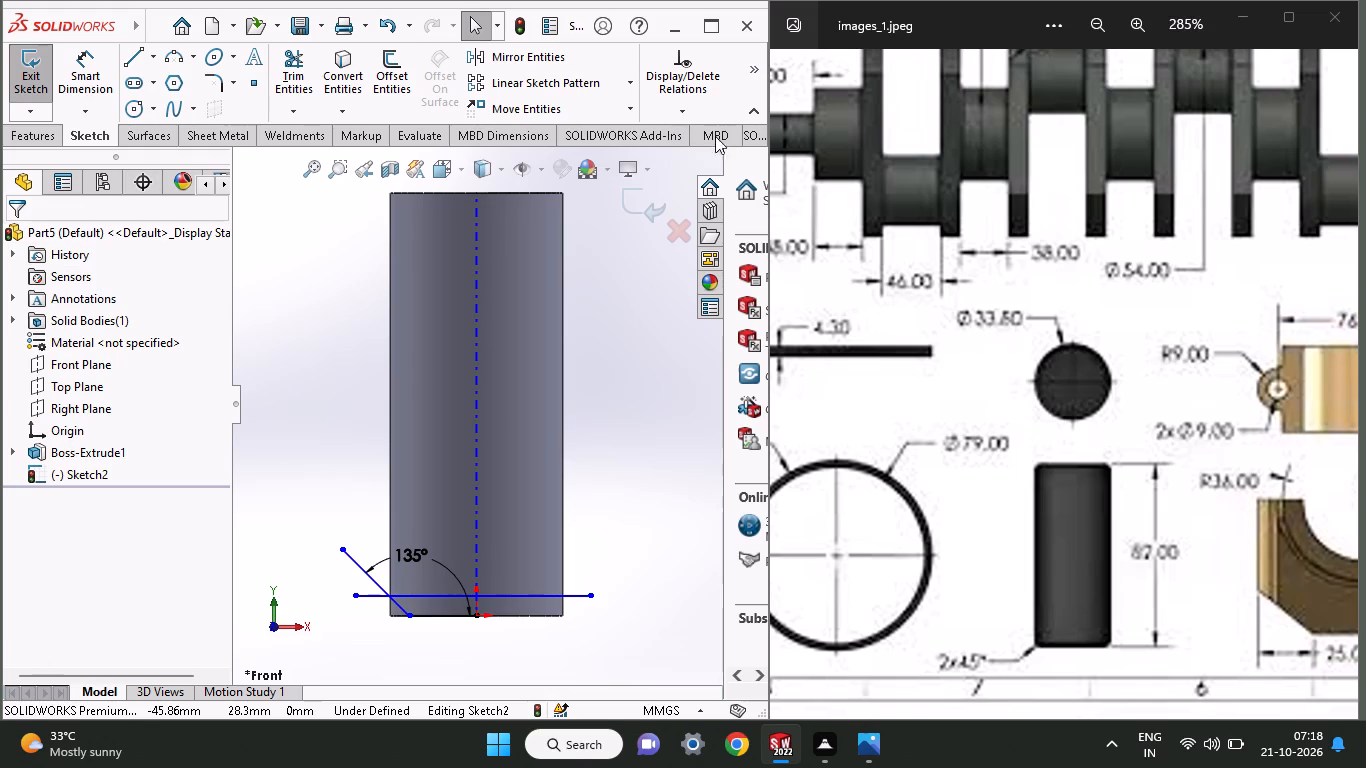
Sketch a slanted line about 21.6 mm long from the right part of the pin's bottom edge up past its right side.
{"action": "left_click", "coordinate": [130, 56]}
{"action": "left_click", "coordinate": [544, 618]}
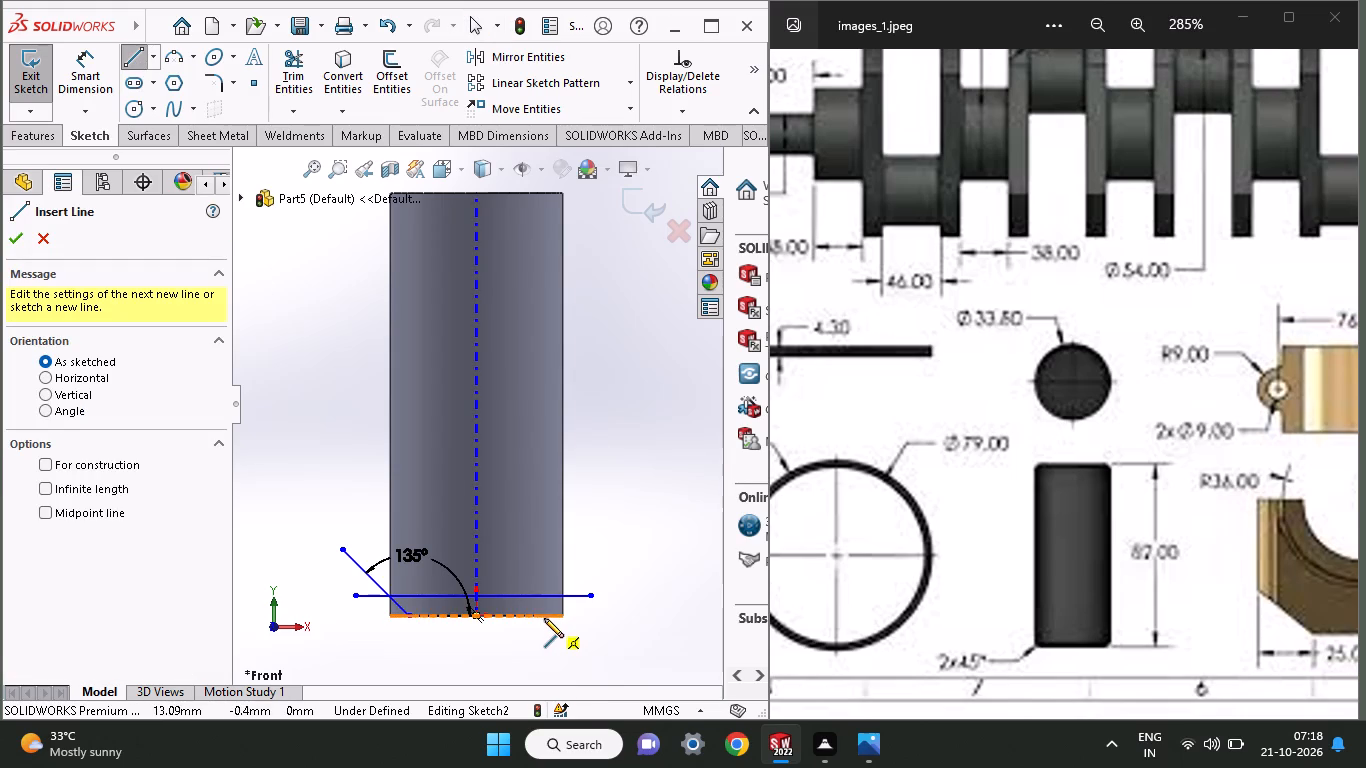
{"action": "left_click", "coordinate": [608, 525]}
{"action": "right_click", "coordinate": [601, 437]}
{"action": "left_click", "coordinate": [618, 457]}
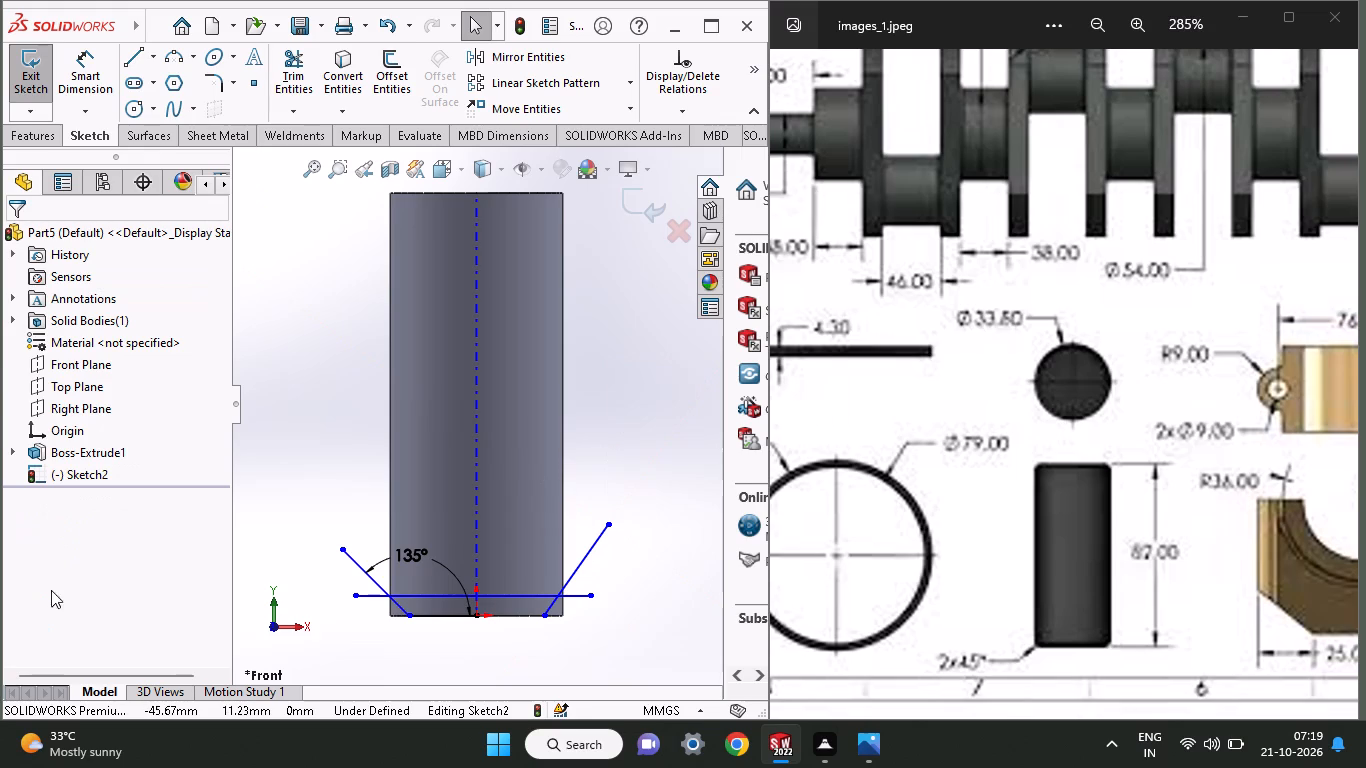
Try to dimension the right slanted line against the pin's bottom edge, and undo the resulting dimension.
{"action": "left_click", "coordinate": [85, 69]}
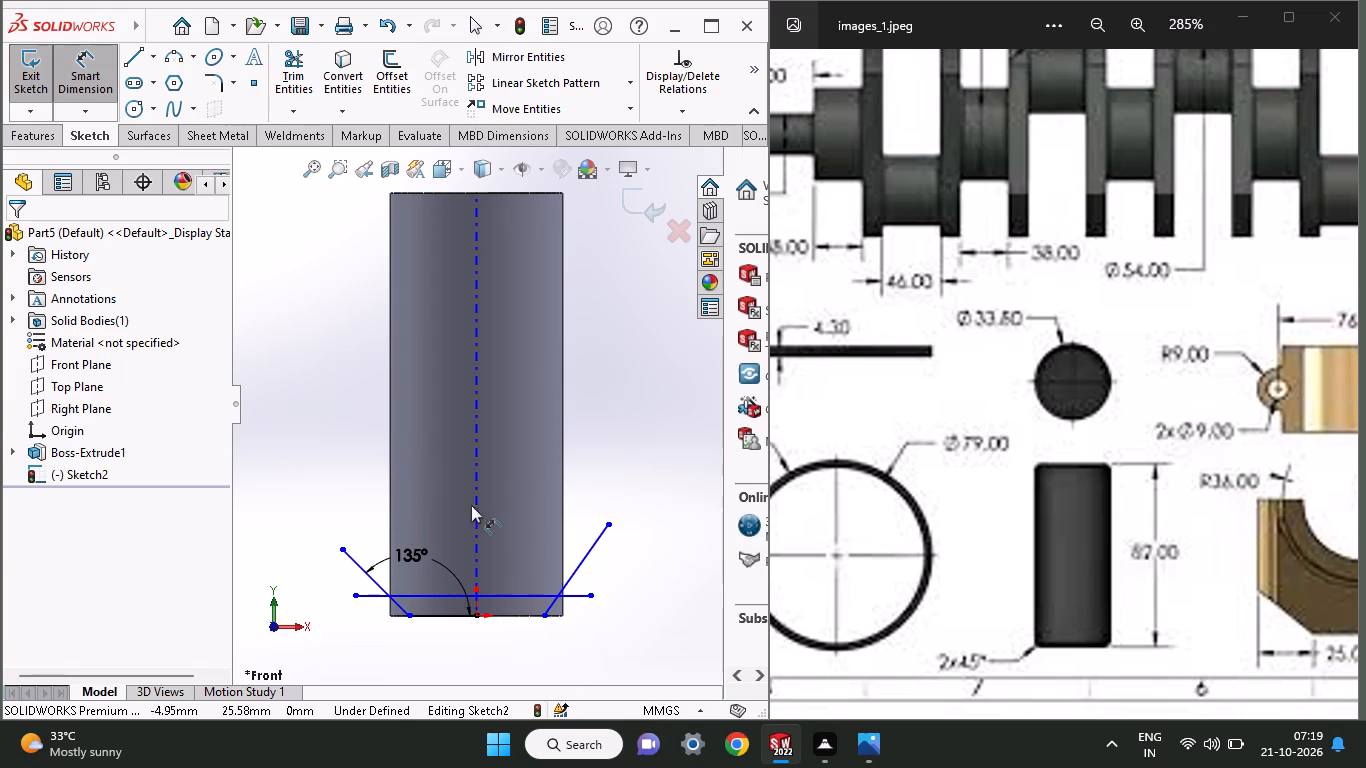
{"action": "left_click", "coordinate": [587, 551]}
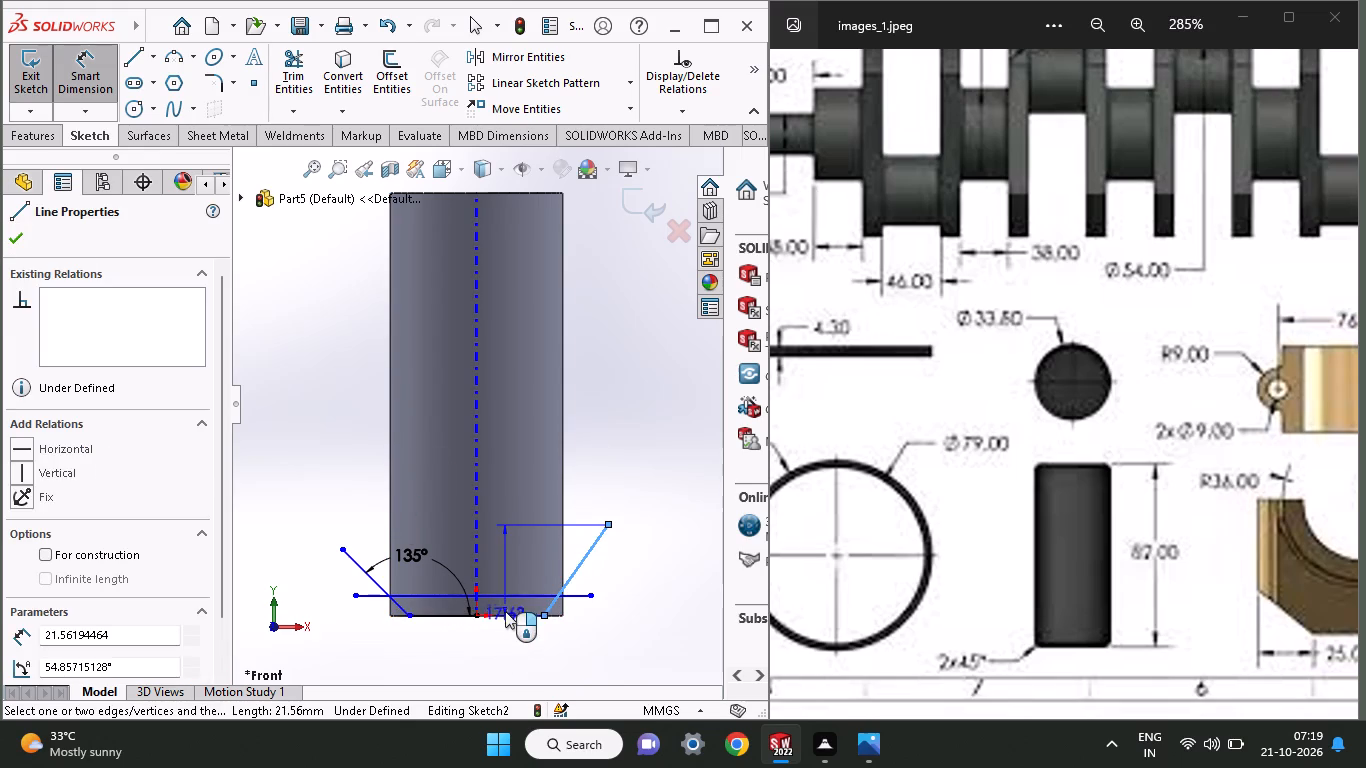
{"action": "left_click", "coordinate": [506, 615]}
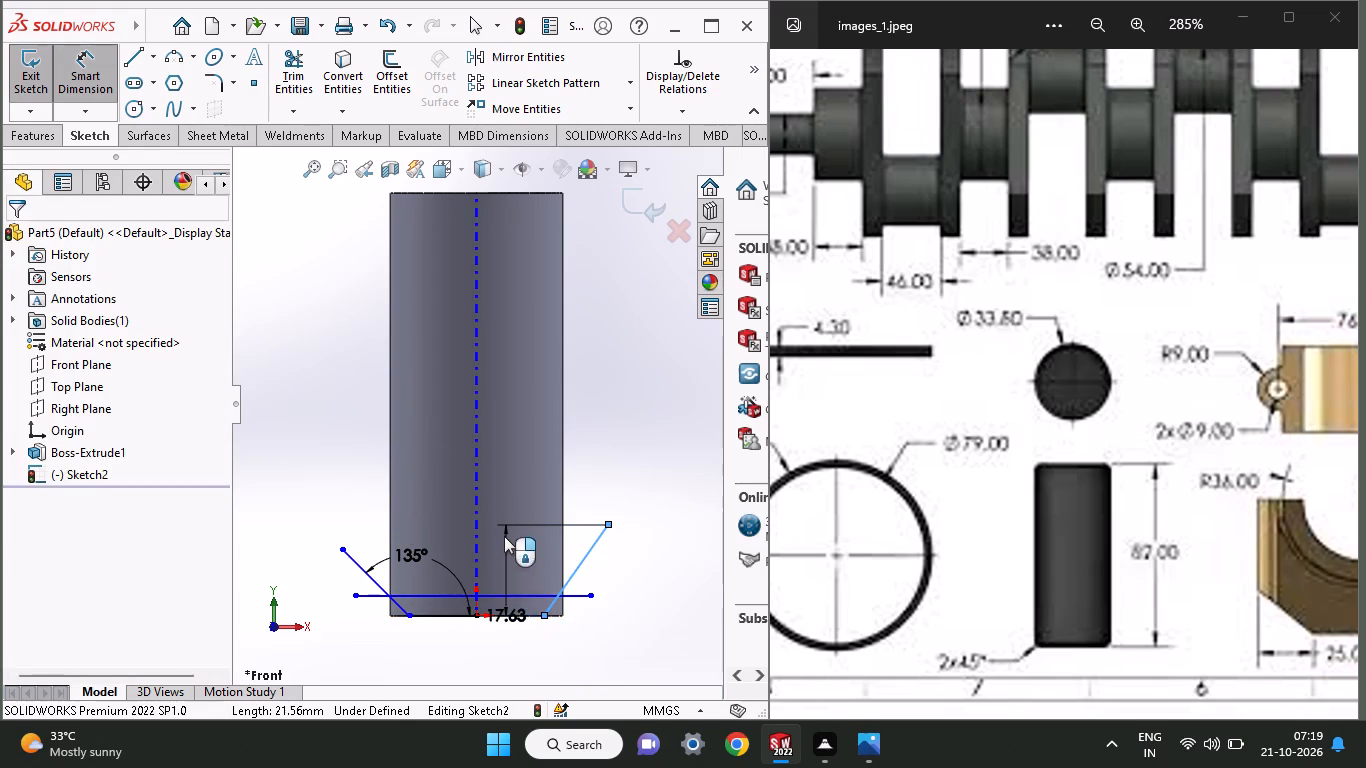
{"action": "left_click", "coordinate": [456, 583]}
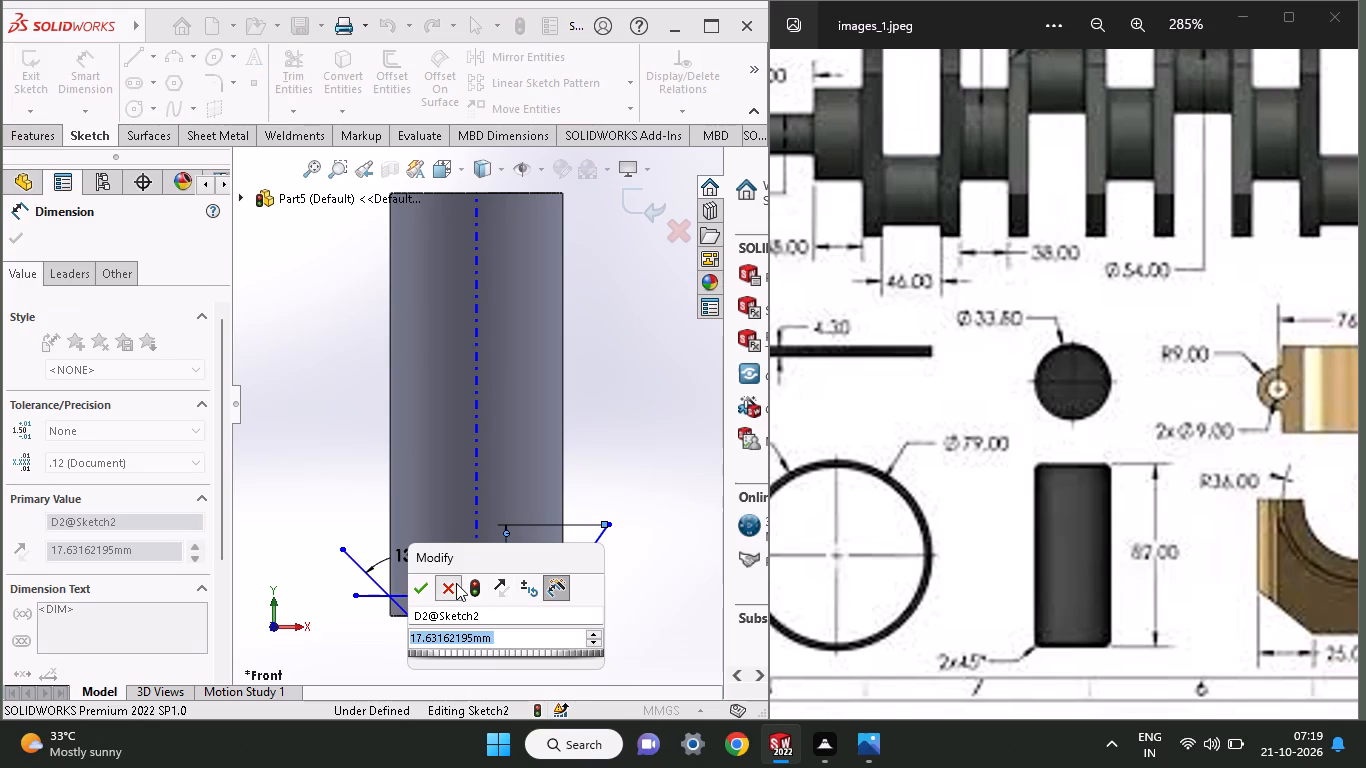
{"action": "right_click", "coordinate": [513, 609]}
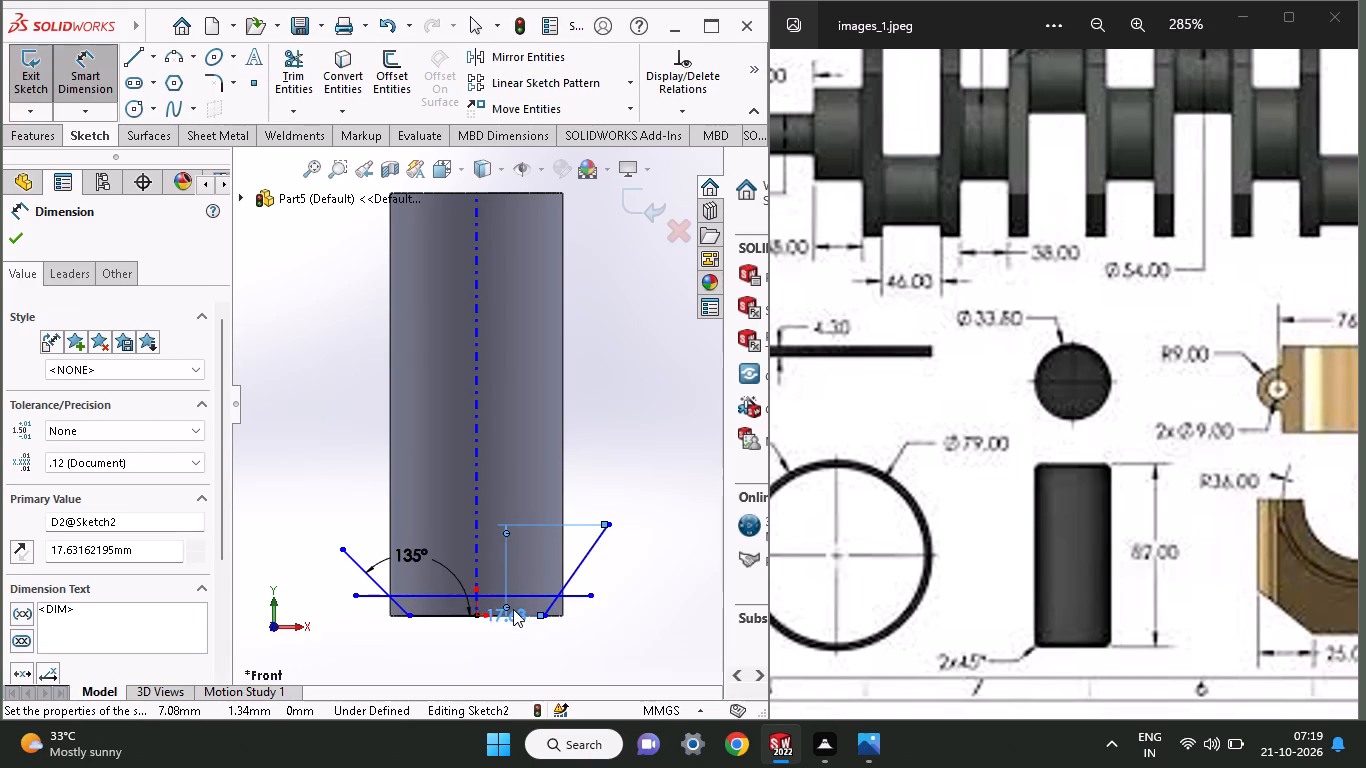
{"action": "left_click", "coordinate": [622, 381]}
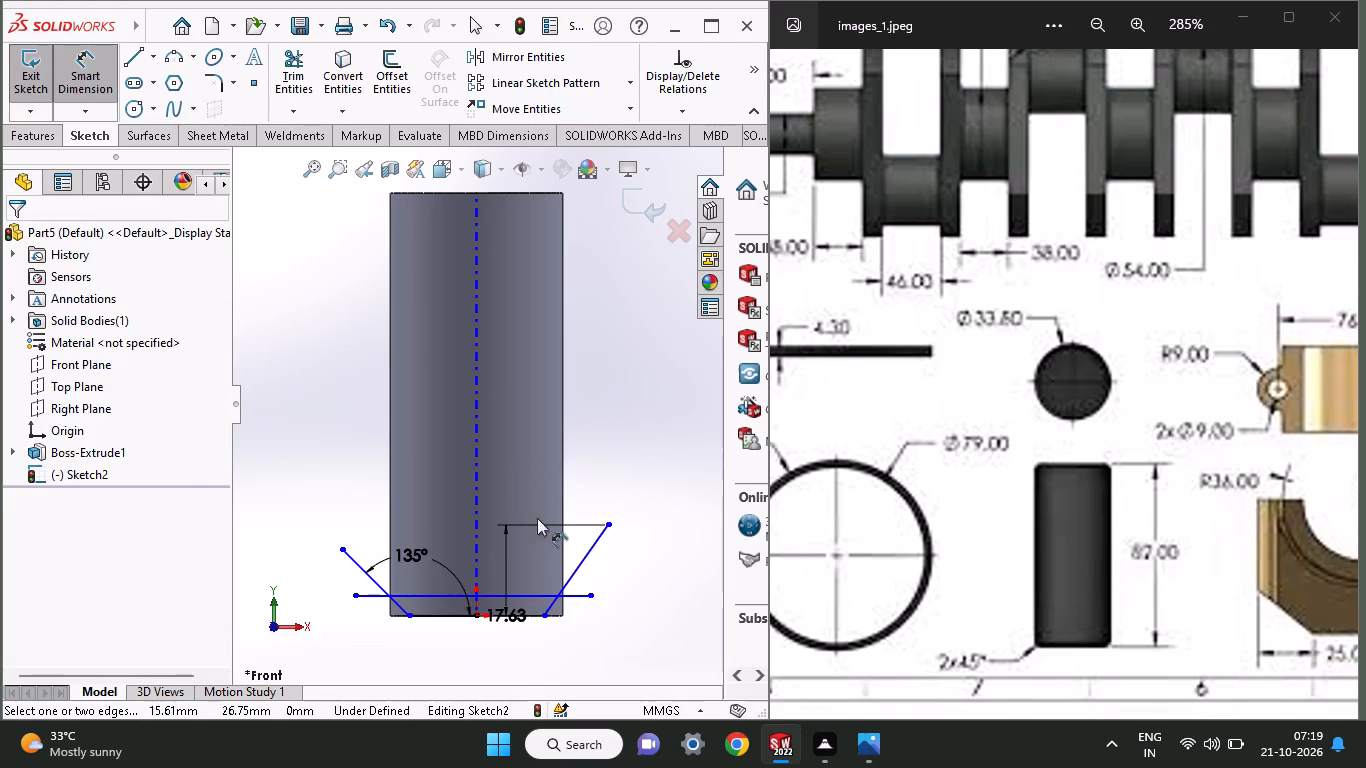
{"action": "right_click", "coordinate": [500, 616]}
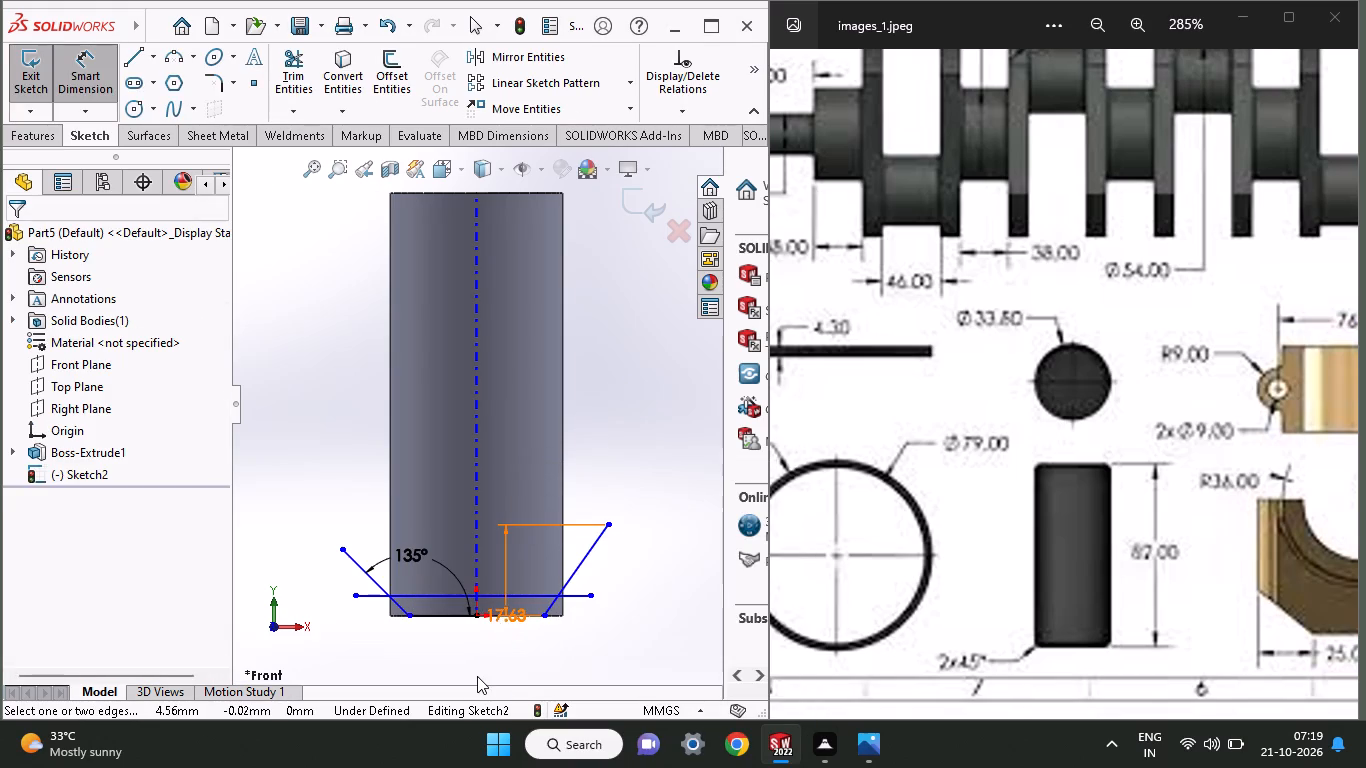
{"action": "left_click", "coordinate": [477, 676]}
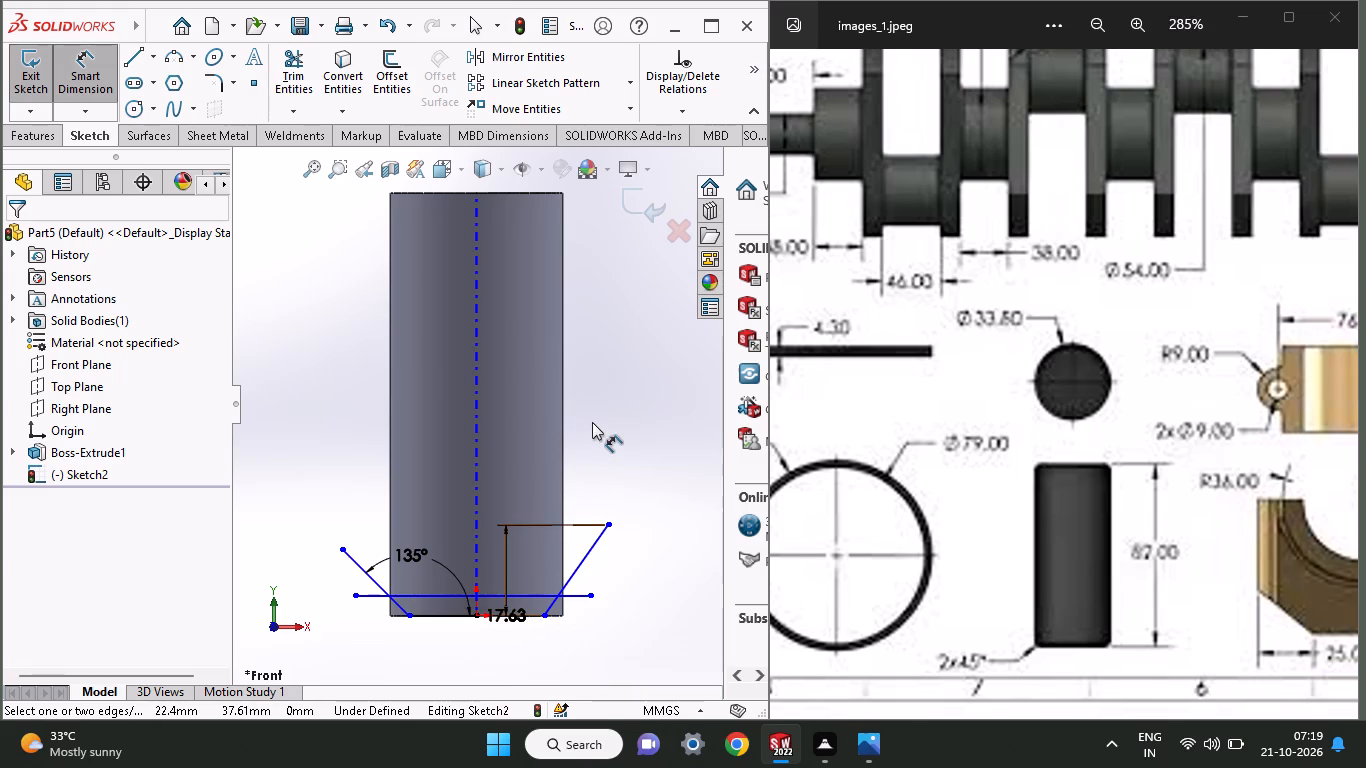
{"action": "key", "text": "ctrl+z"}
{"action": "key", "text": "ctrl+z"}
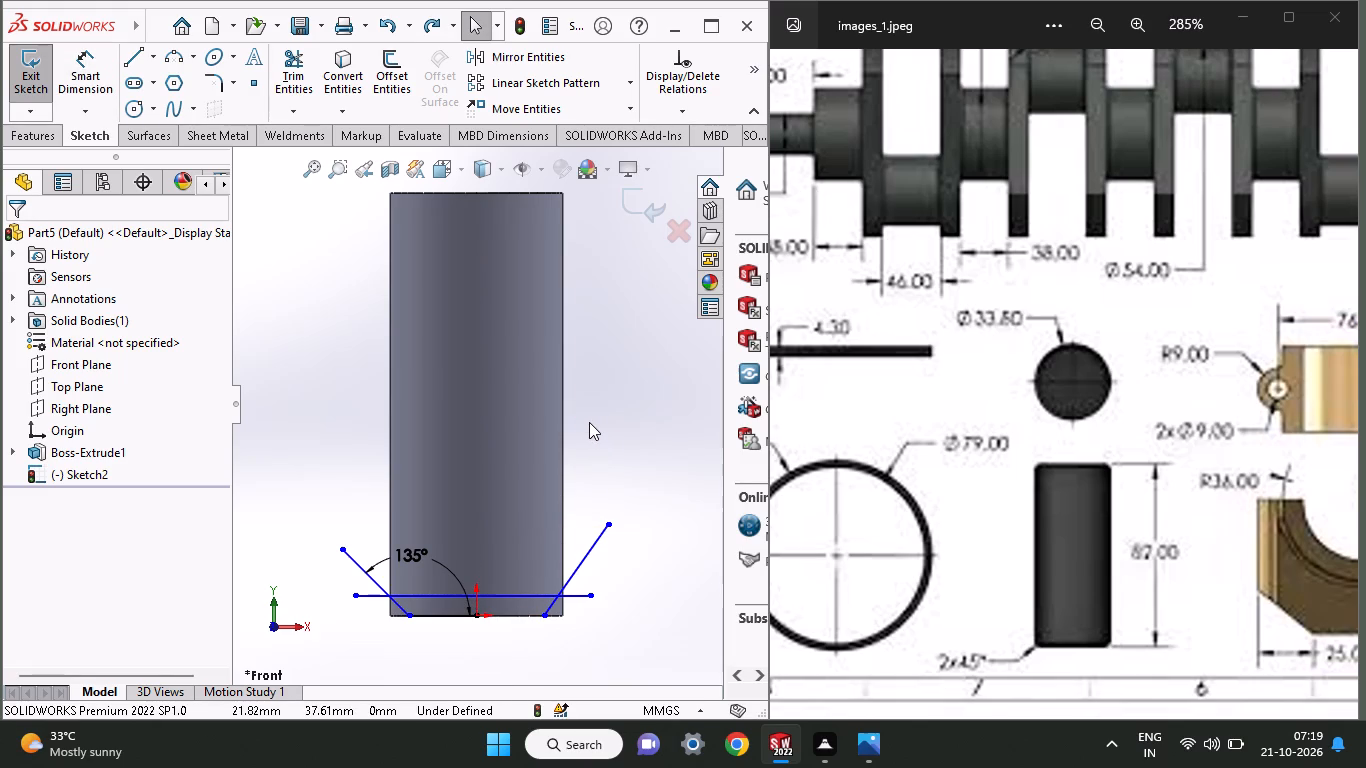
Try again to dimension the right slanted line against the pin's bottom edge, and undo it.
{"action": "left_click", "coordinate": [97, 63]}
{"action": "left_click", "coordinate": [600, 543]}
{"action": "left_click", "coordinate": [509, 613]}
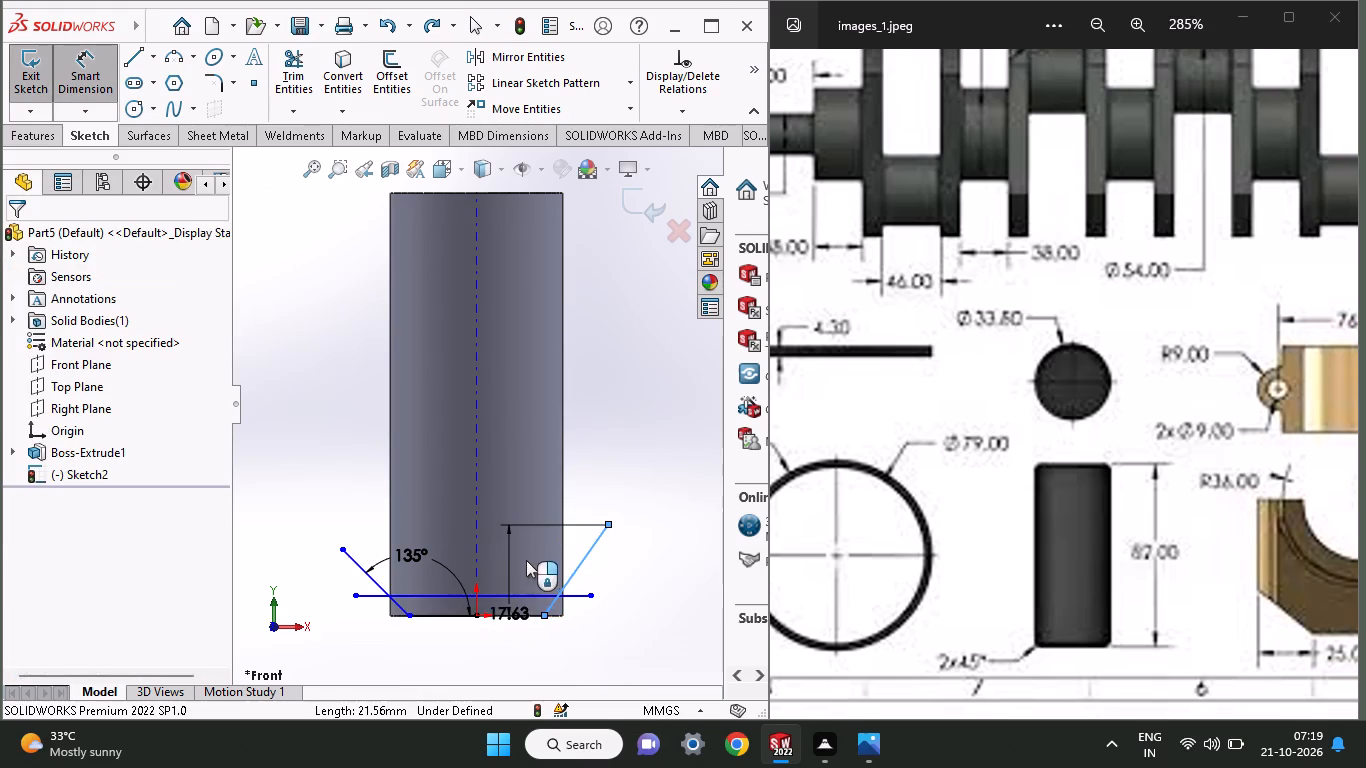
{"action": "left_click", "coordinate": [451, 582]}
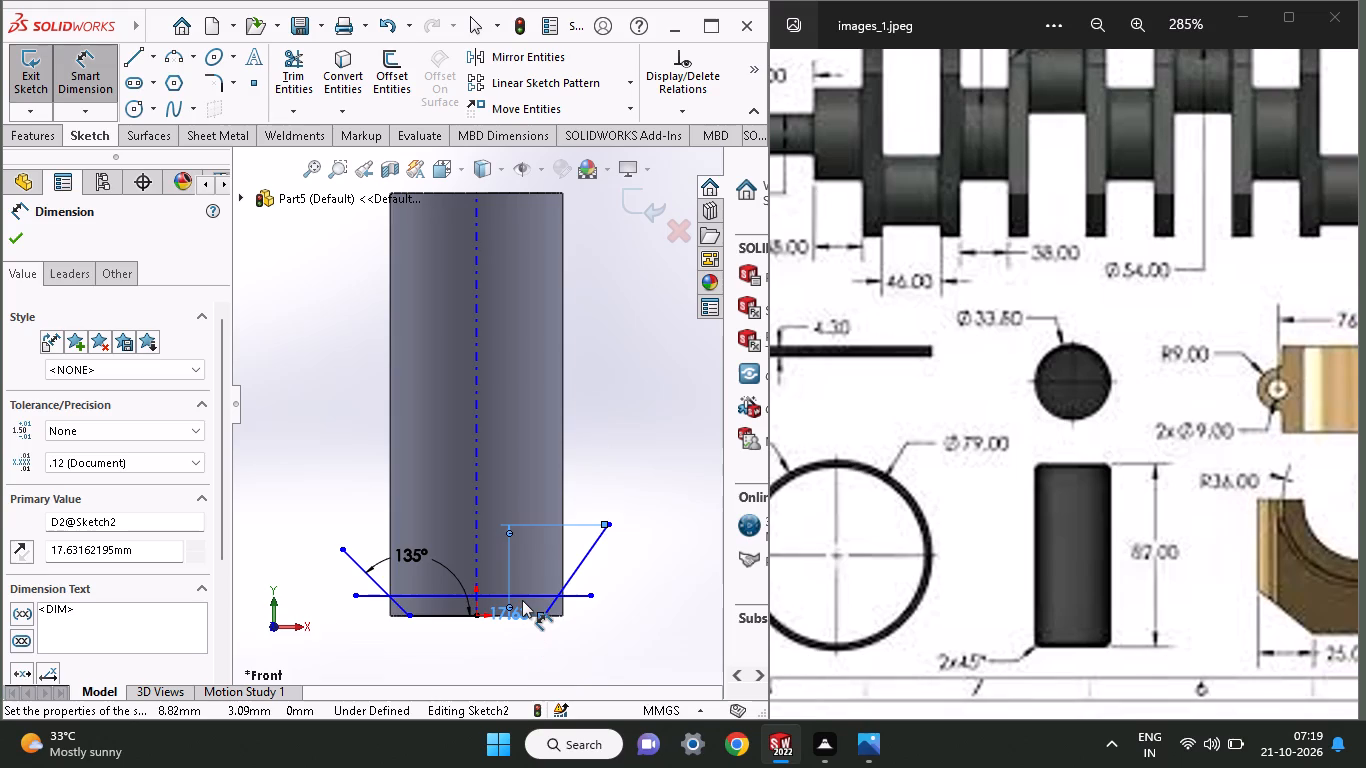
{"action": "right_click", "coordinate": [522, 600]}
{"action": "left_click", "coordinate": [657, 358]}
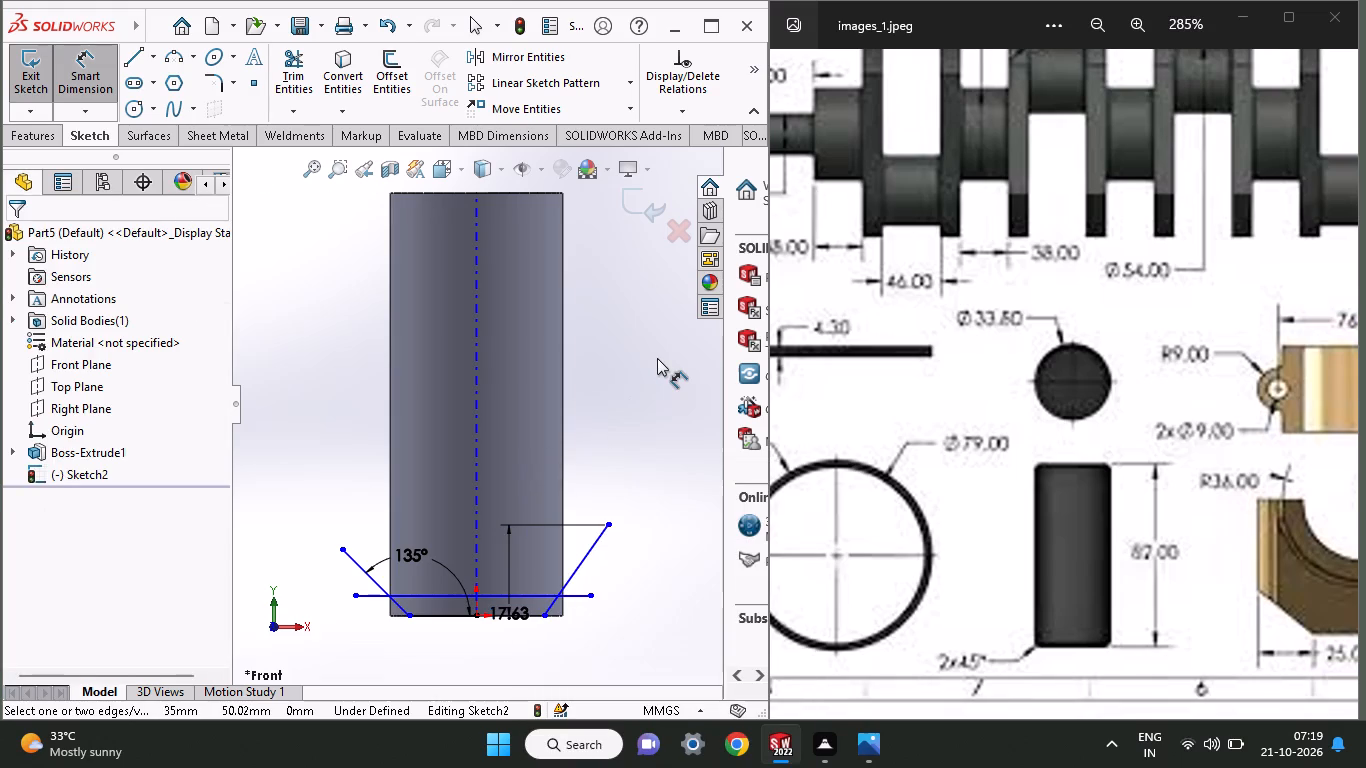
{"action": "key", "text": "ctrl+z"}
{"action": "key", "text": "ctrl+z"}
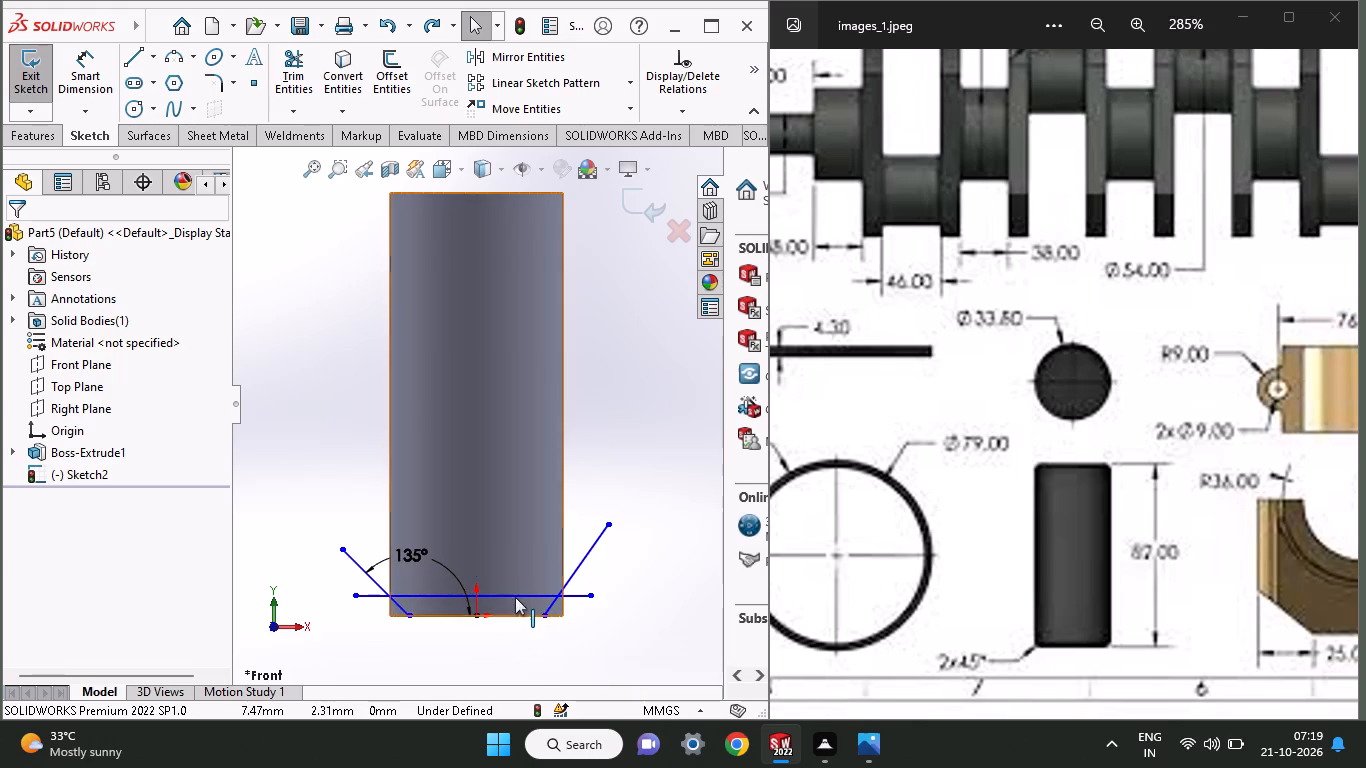
Sketch a horizontal line about 26 mm long along the pin's bottom edge, joining the lower ends of the two slanted lines.
{"action": "left_click", "coordinate": [127, 56]}
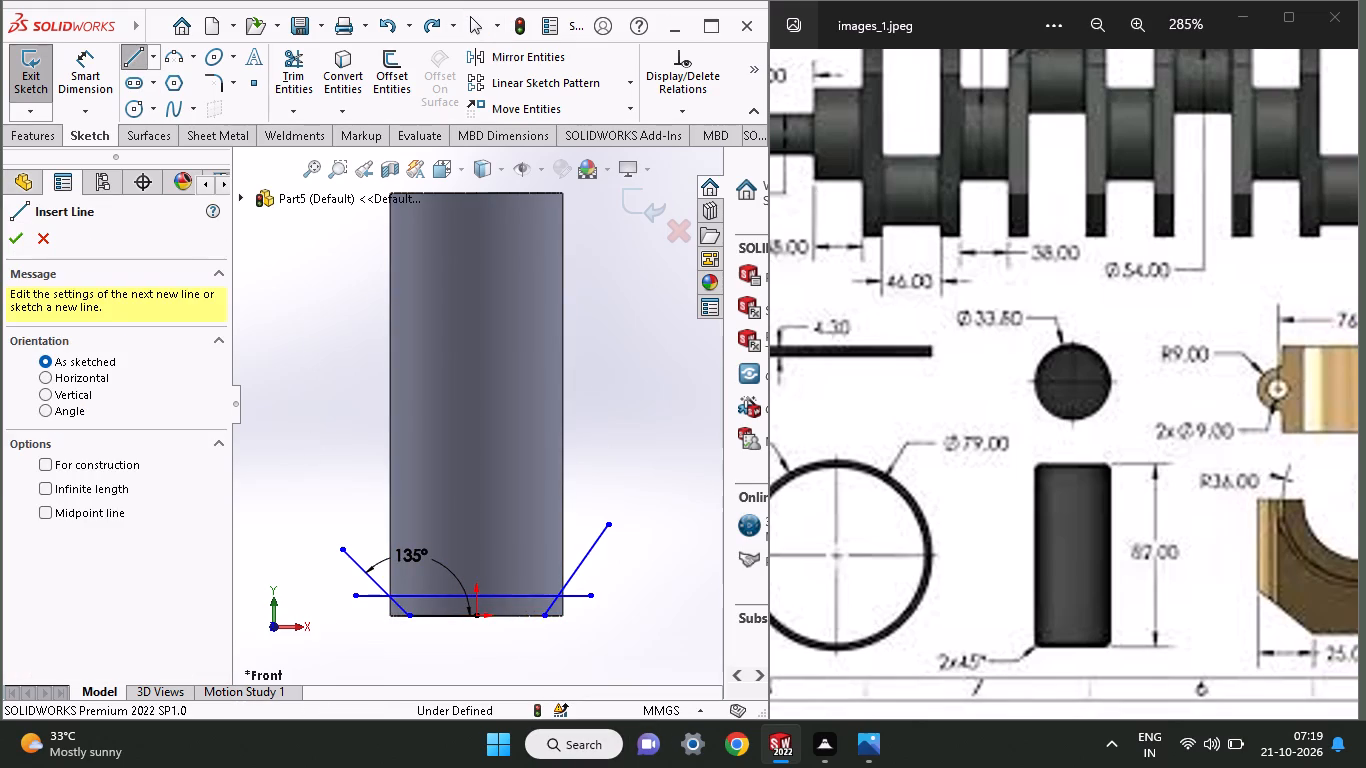
{"action": "left_click", "coordinate": [406, 615]}
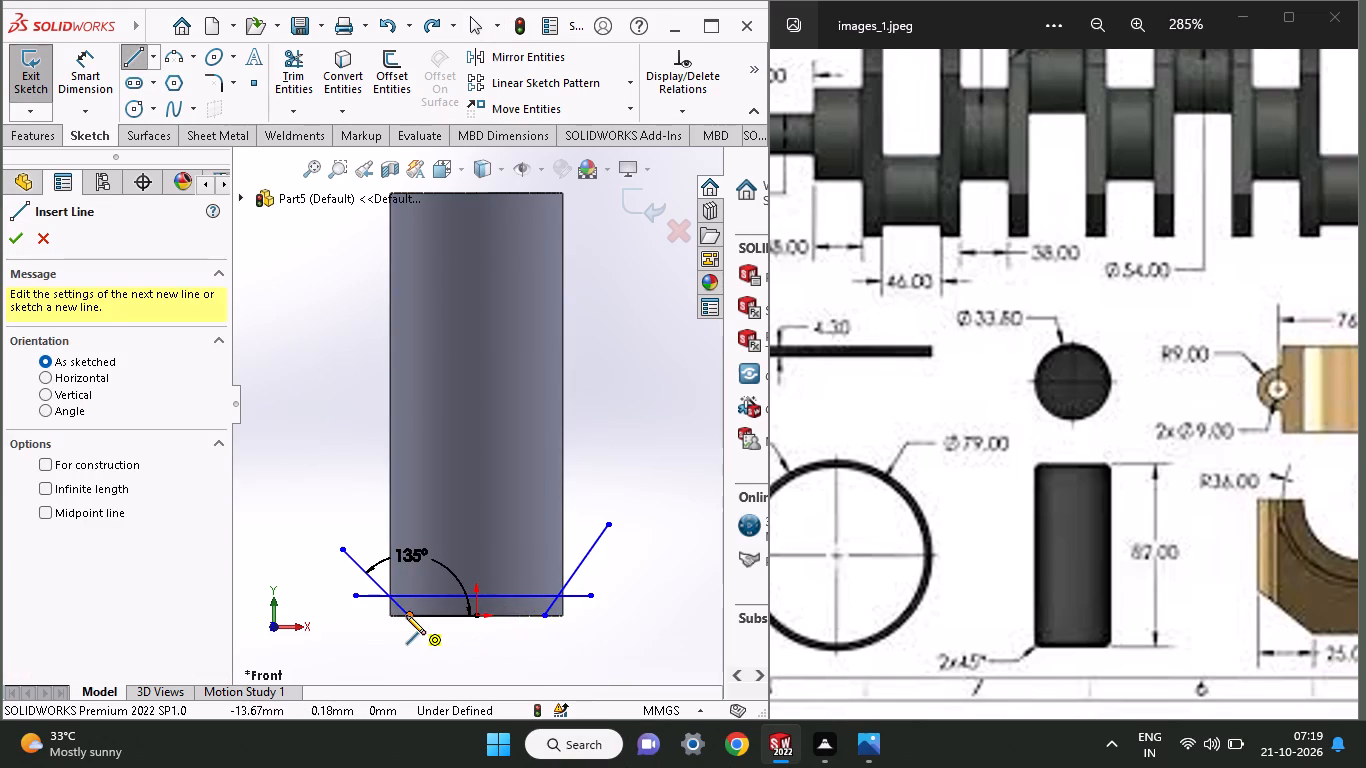
{"action": "left_click", "coordinate": [542, 618]}
{"action": "right_click", "coordinate": [653, 400]}
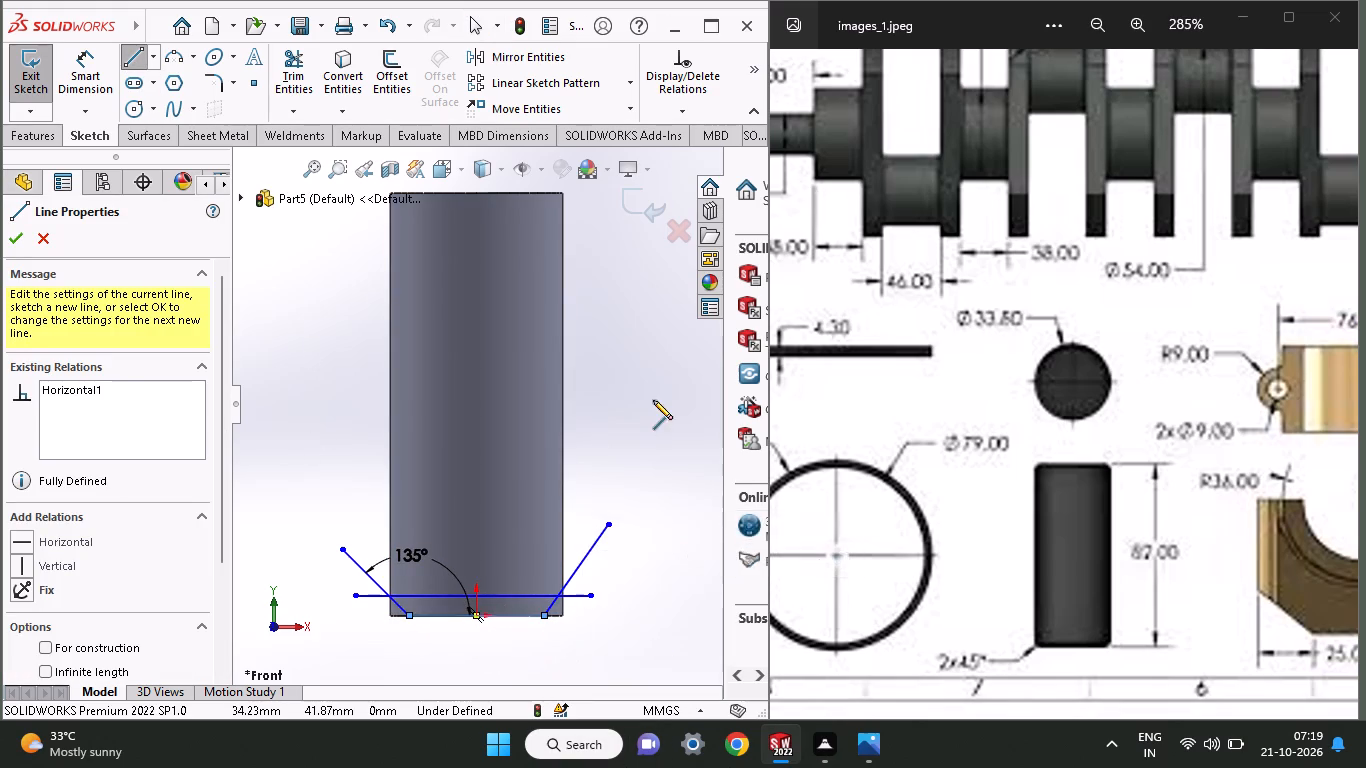
{"action": "left_click", "coordinate": [666, 411]}
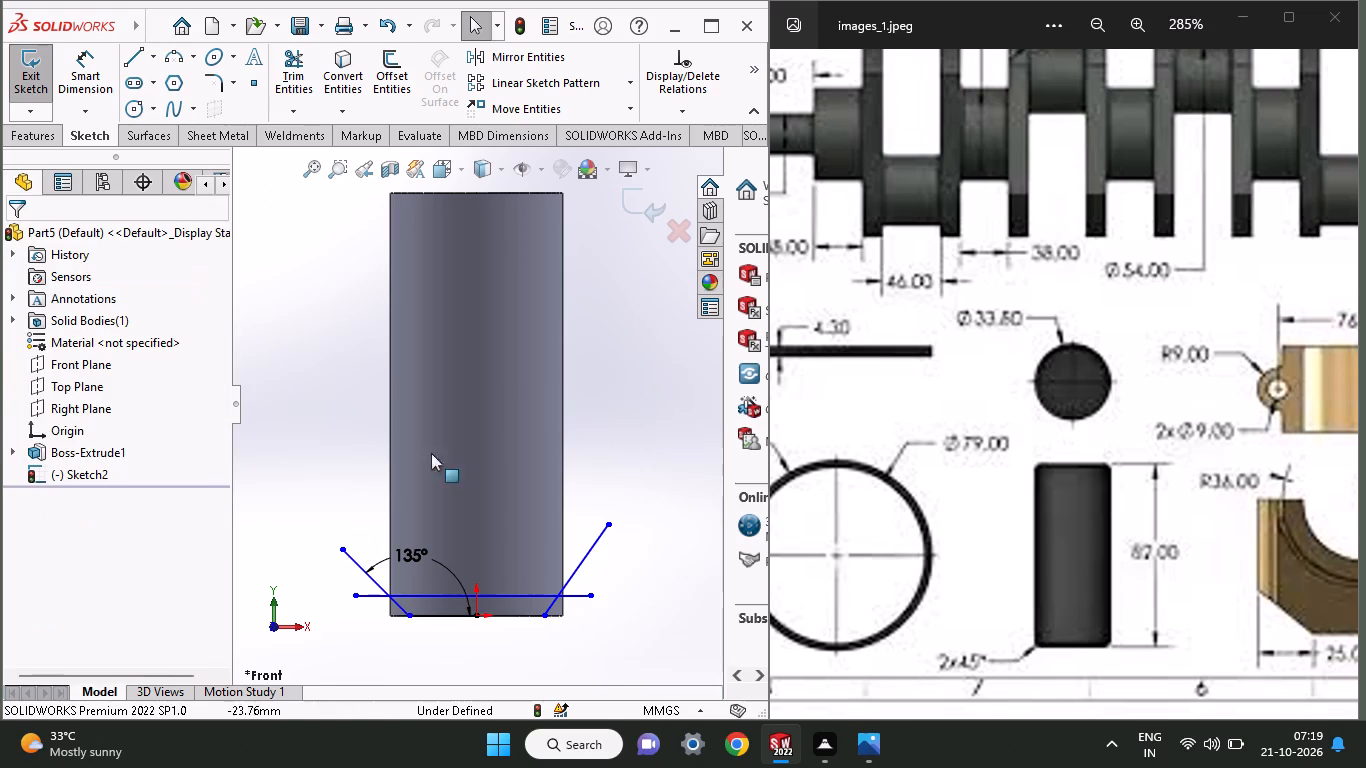
Dimension the angle between the right slanted line and the horizontal line on the pin's bottom edge as 135°.
{"action": "left_click", "coordinate": [96, 67]}
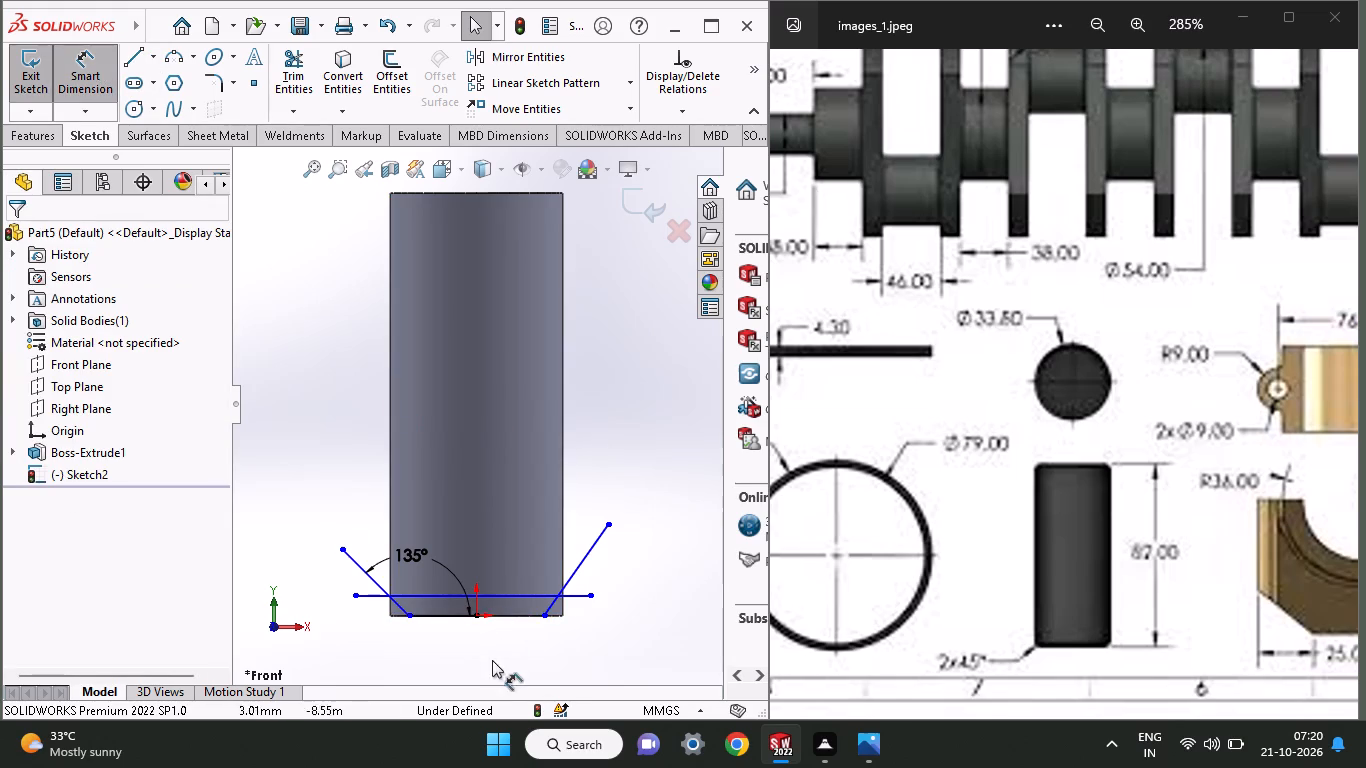
{"action": "left_click", "coordinate": [522, 614]}
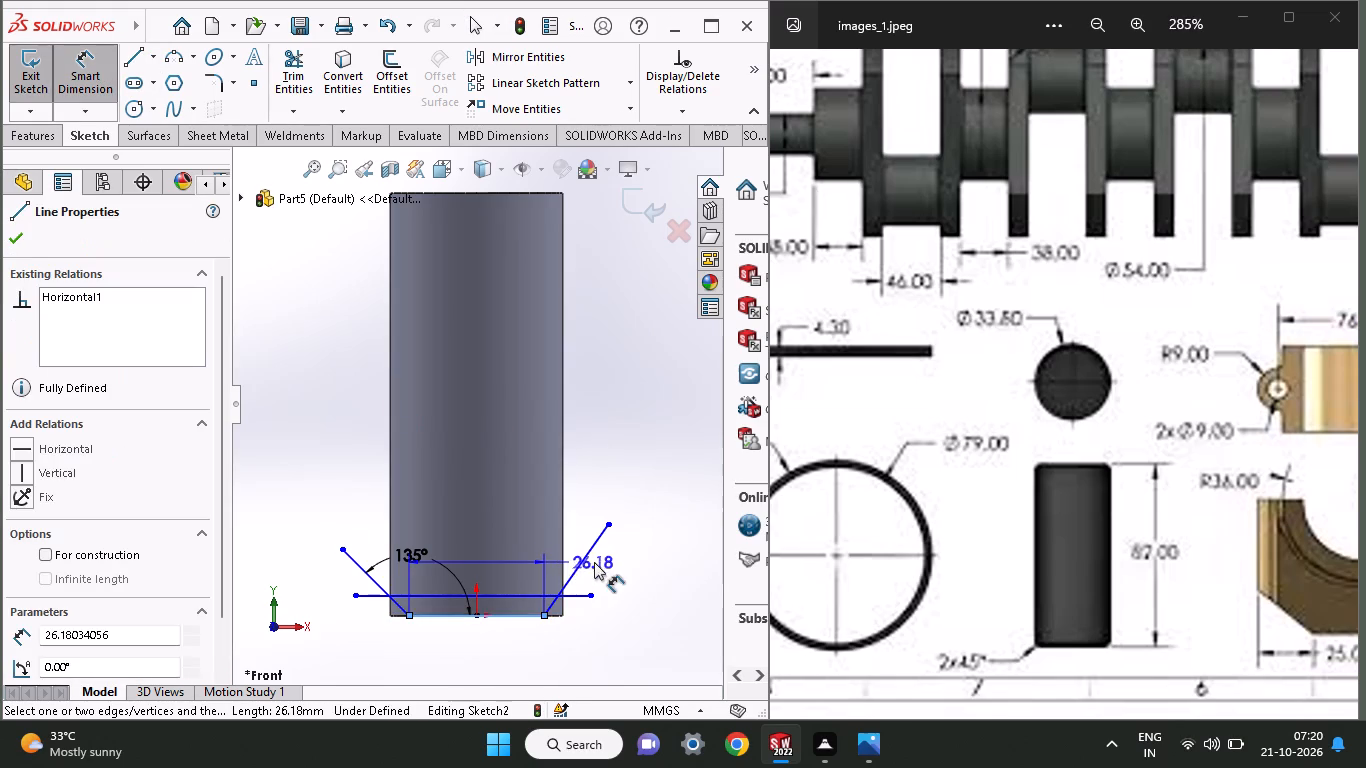
{"action": "left_click", "coordinate": [586, 552]}
{"action": "left_click", "coordinate": [574, 511]}
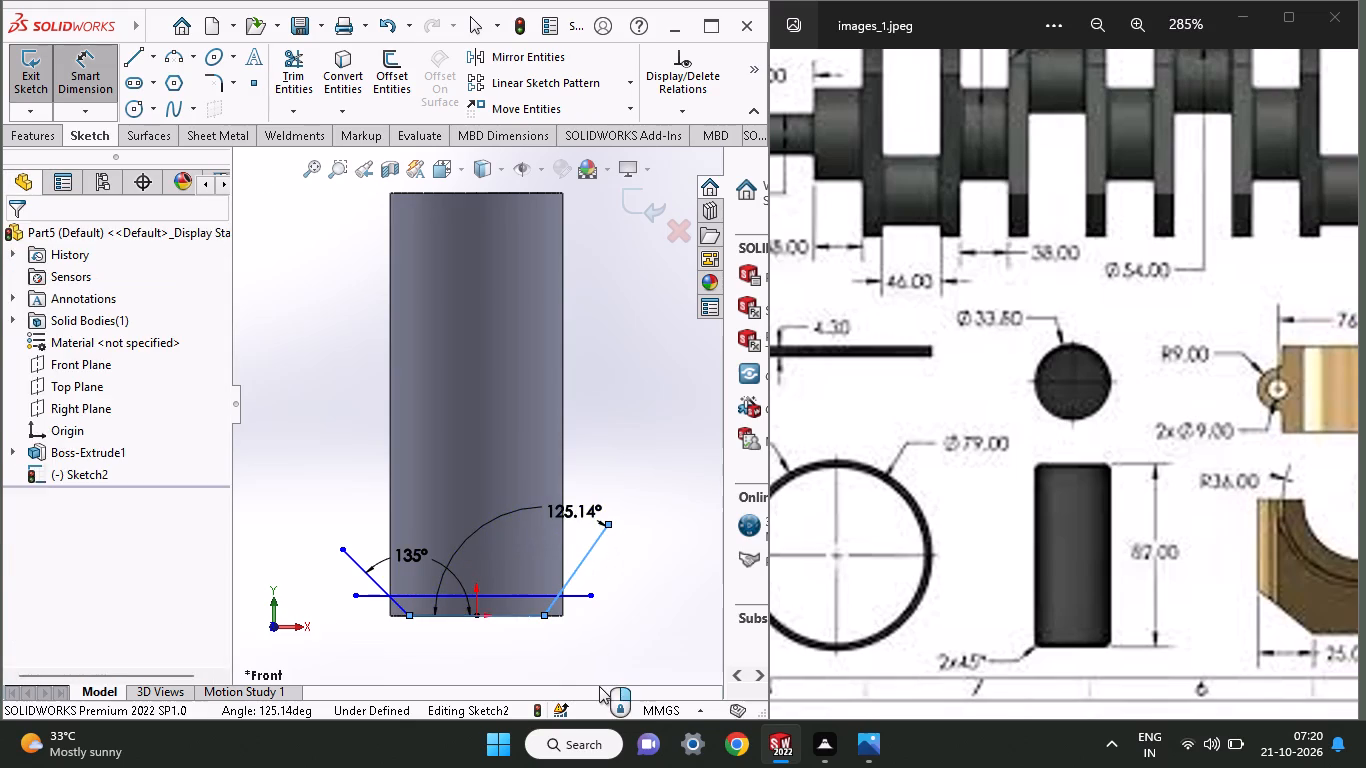
{"action": "type", "text": "135"}
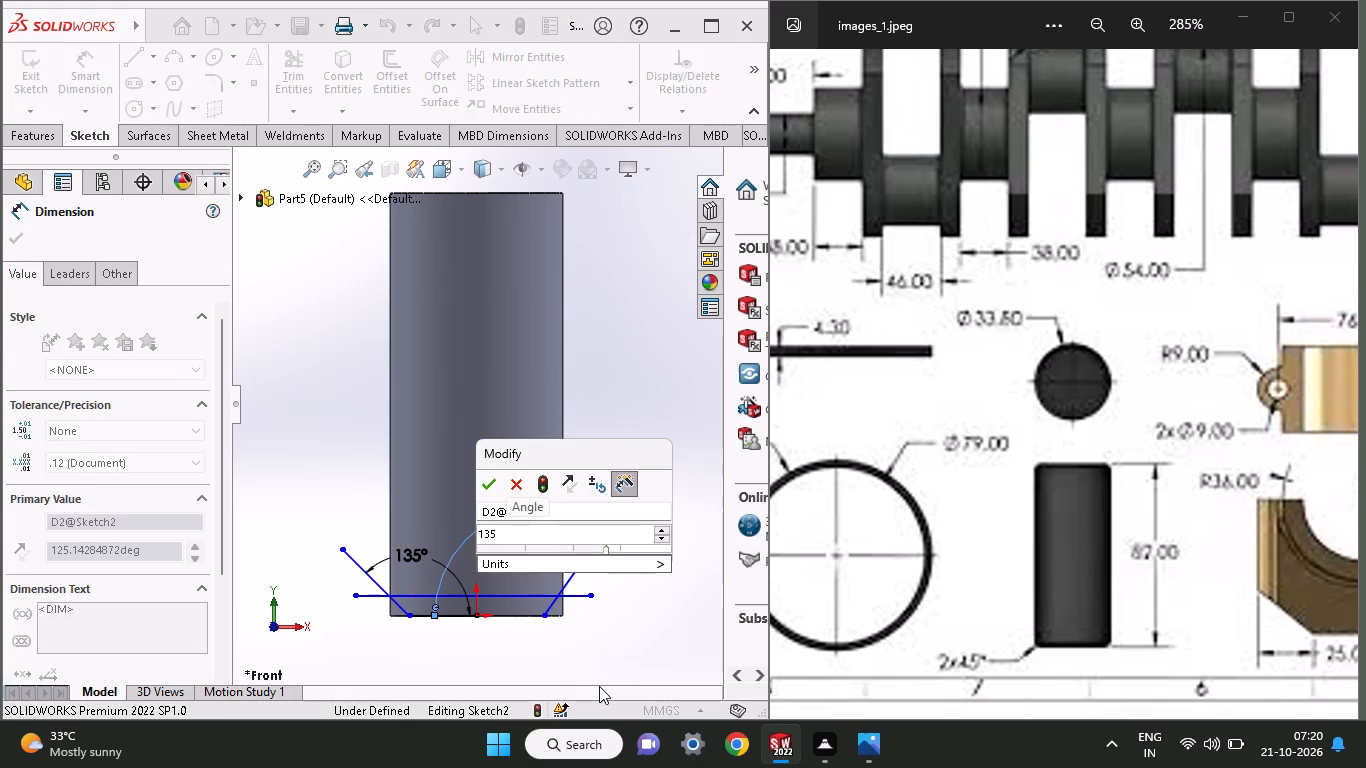
{"action": "key", "text": "Return"}
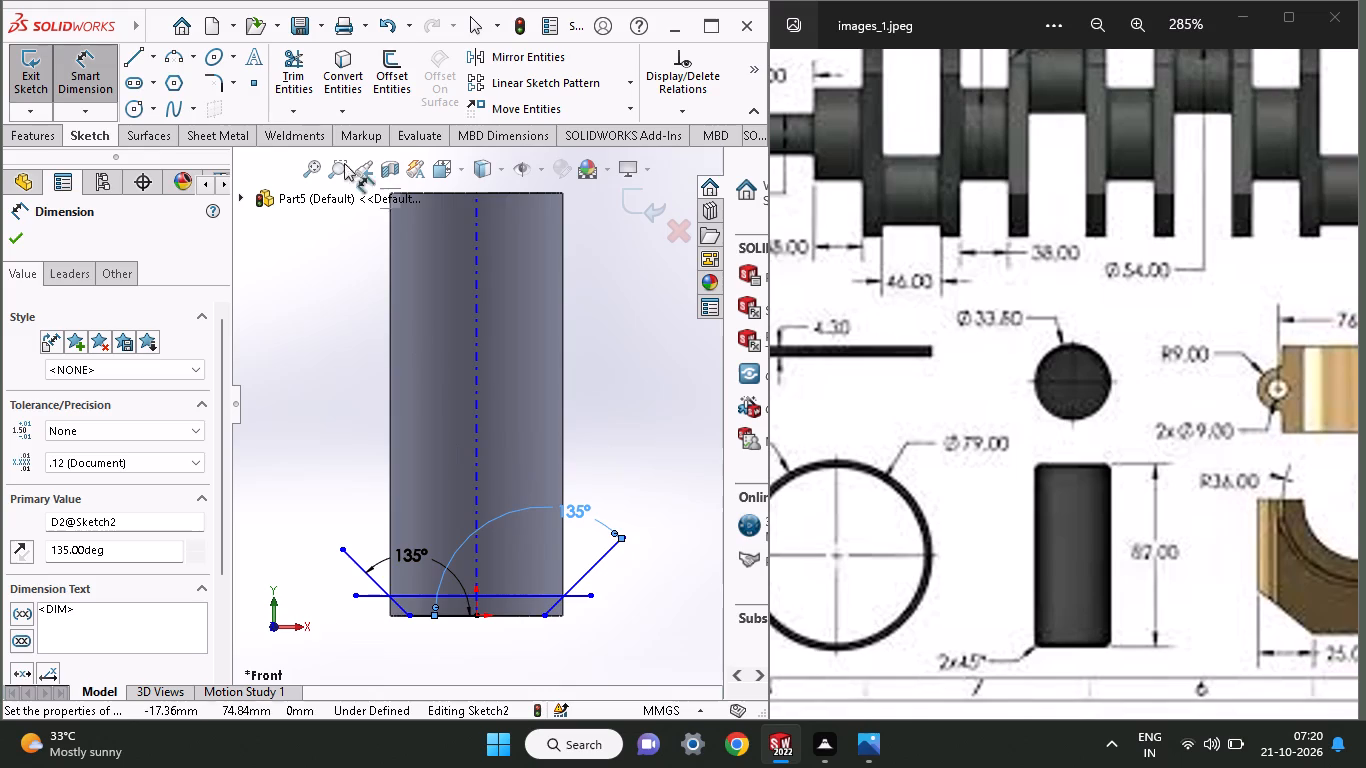
Dimension the distance from the pin's bottom-left corner to the lower end of the left slanted line as 2 mm.
{"action": "left_click", "coordinate": [84, 71]}
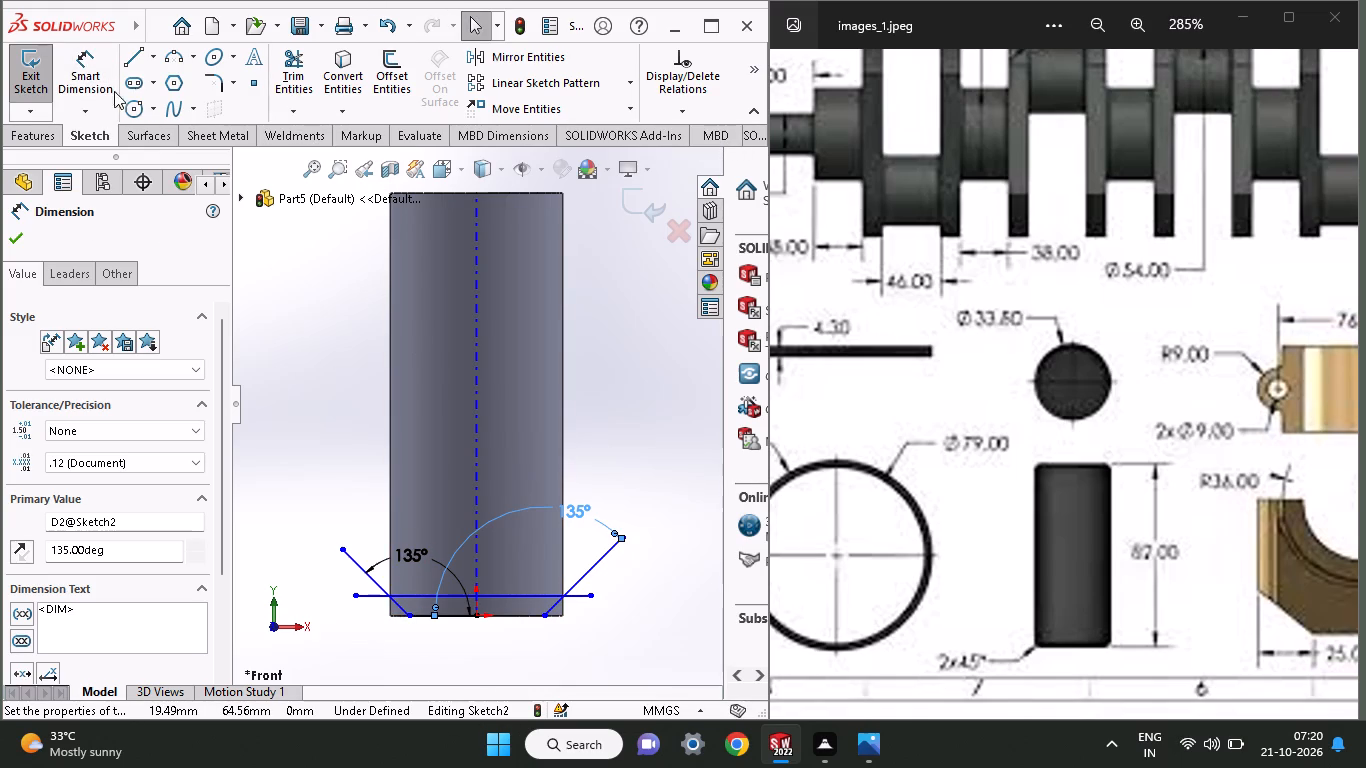
{"action": "left_click", "coordinate": [100, 48]}
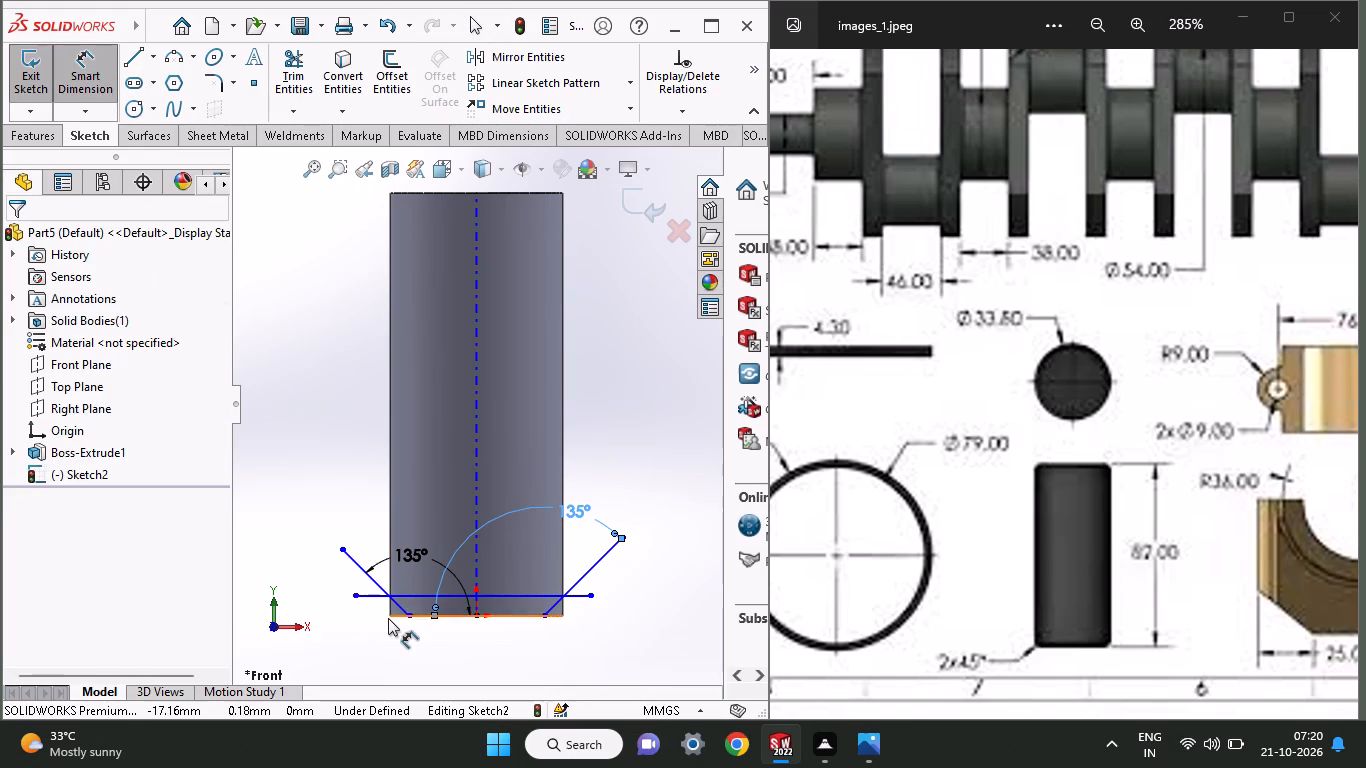
{"action": "left_click", "coordinate": [388, 614]}
{"action": "left_click_drag", "start_coordinate": [409, 613], "coordinate": [405, 635]}
{"action": "left_click", "coordinate": [401, 656]}
{"action": "key", "text": "2"}
{"action": "key", "text": "Return"}
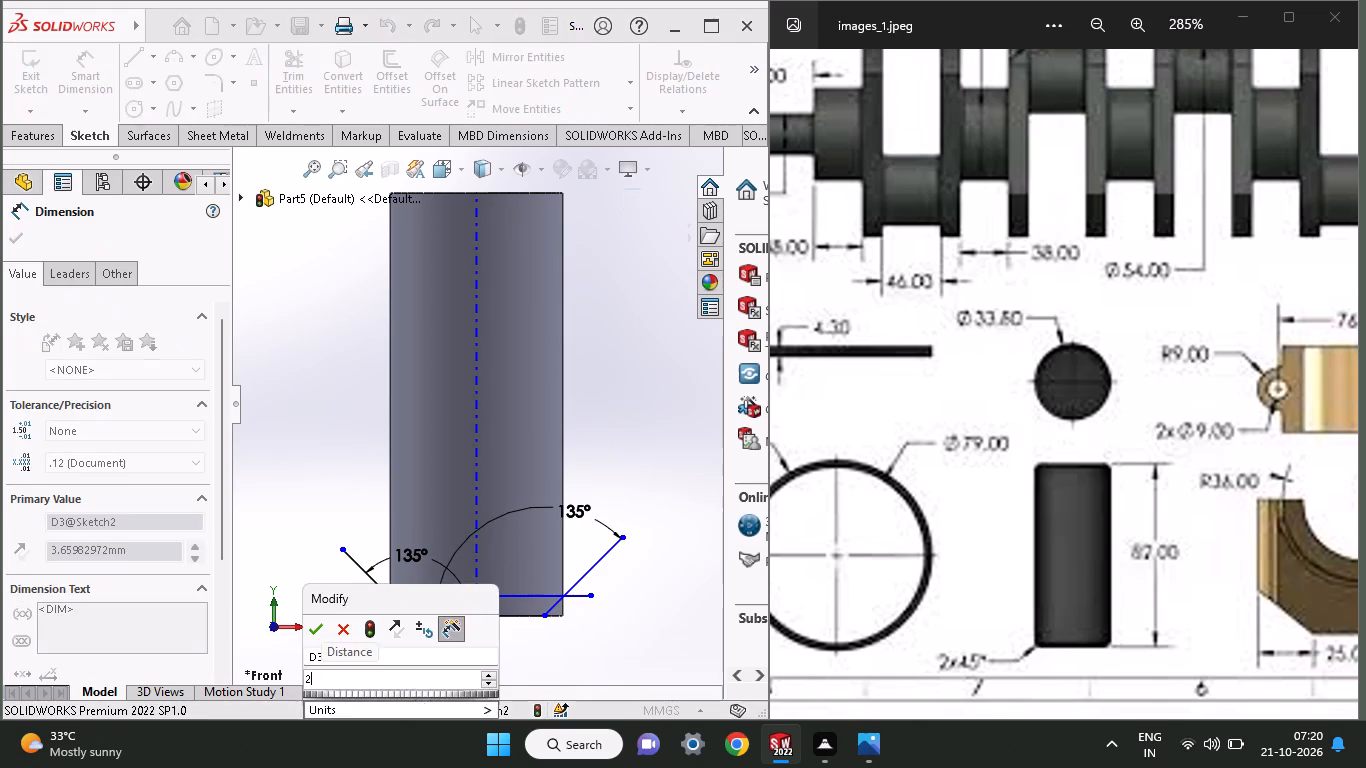
Dimension the distance from the pin's bottom-right corner to the lower end of the right slanted line as 2 mm.
{"action": "left_click", "coordinate": [564, 614]}
{"action": "left_click", "coordinate": [549, 617]}
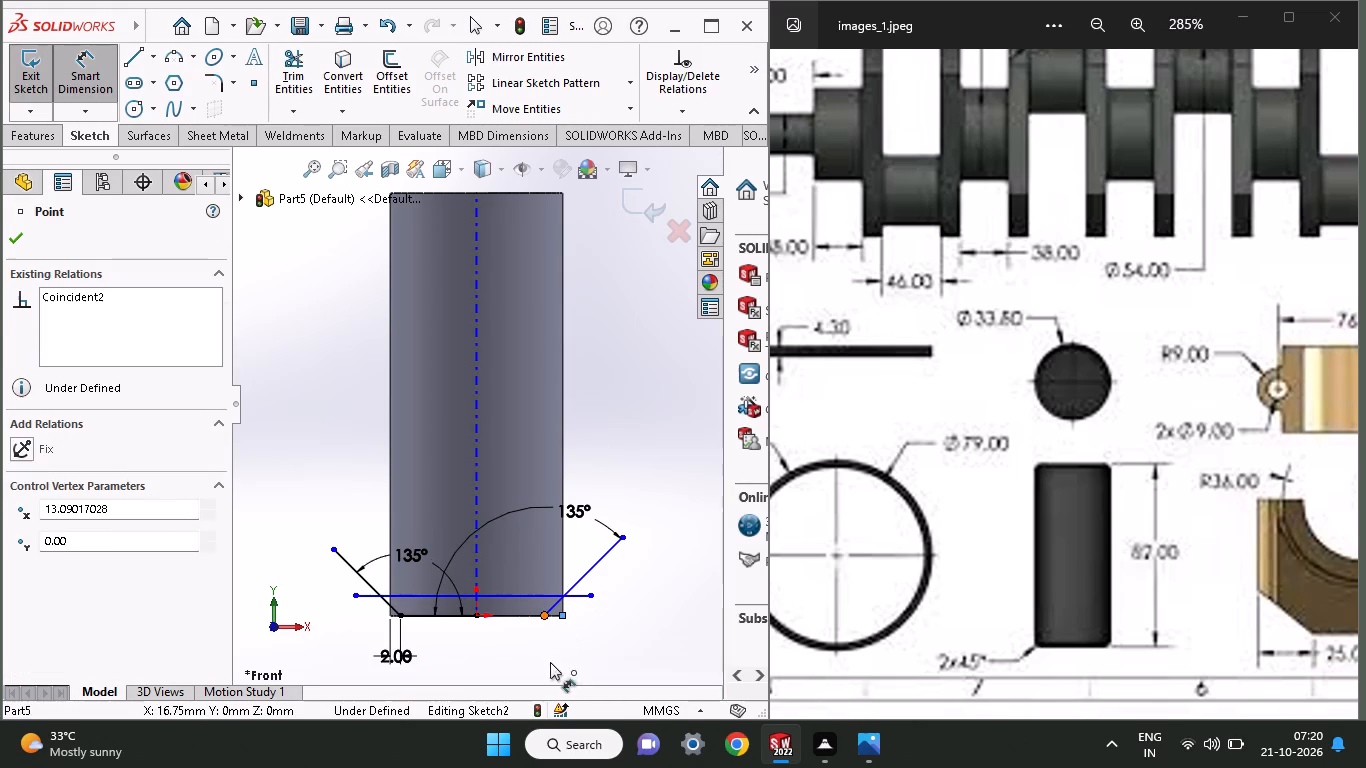
{"action": "left_click", "coordinate": [557, 659]}
{"action": "key", "text": "2"}
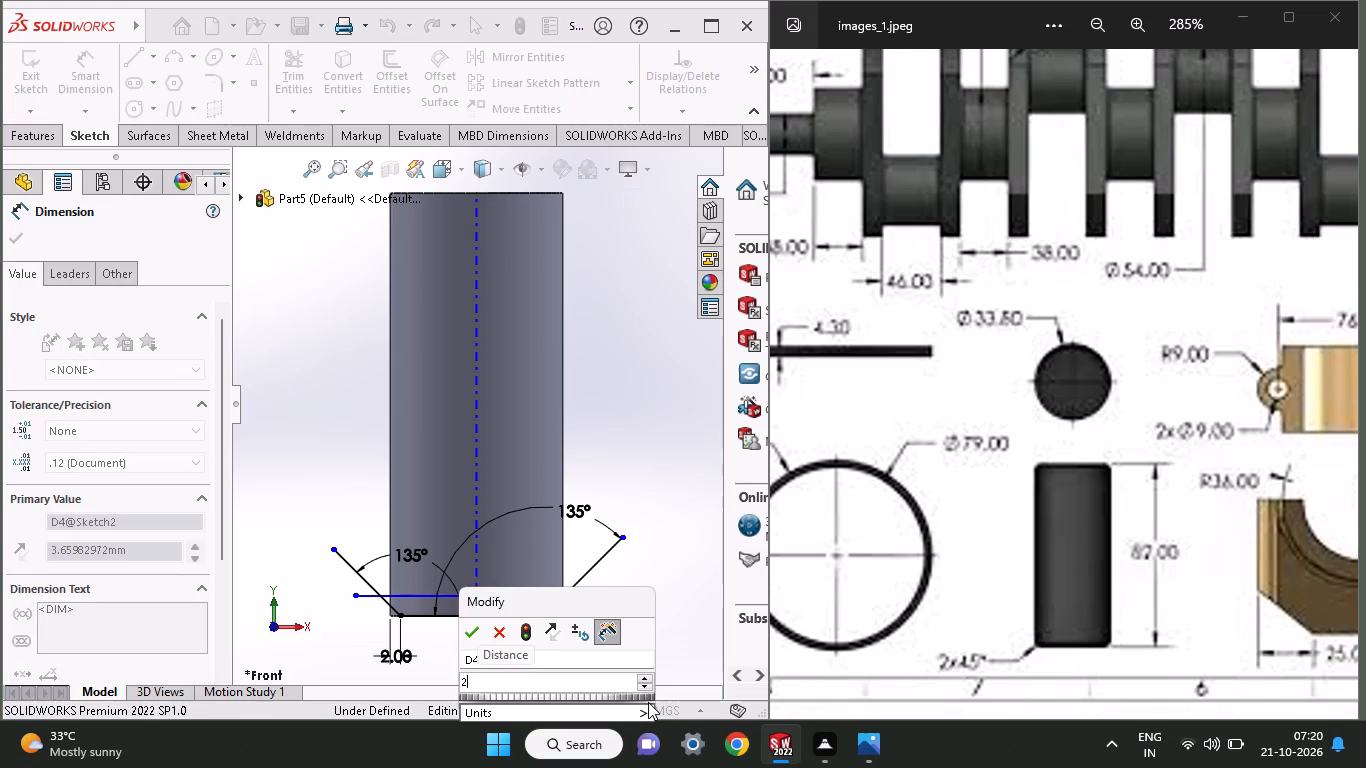
{"action": "key", "text": "Return"}
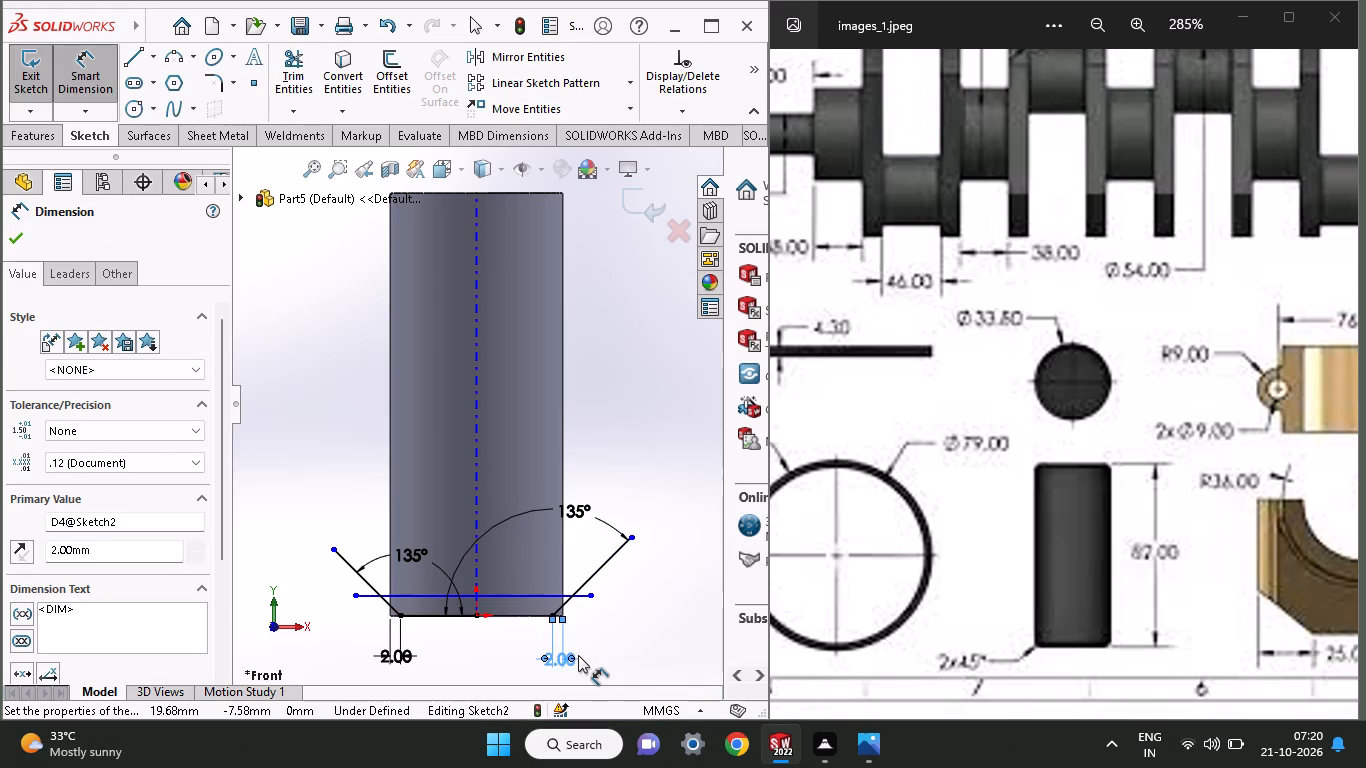
Dimension the long horizontal line 2 mm above the line on the pin's bottom edge and finish dimensioning.
{"action": "scroll", "coordinate": [578, 655], "scroll_direction": "down", "scroll_amount": 2, "text": "ctrl"}
{"action": "scroll", "coordinate": [468, 597], "scroll_direction": "down", "scroll_amount": 2, "text": "ctrl"}
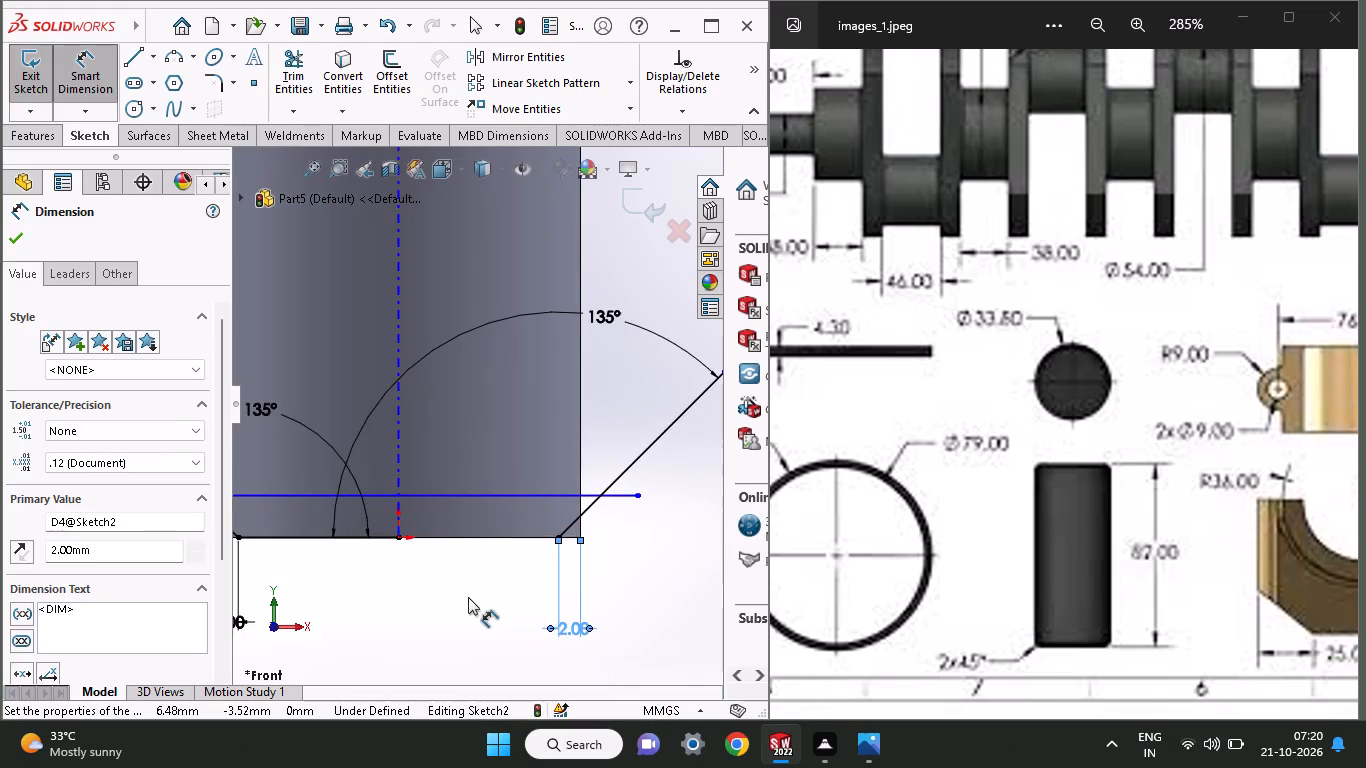
{"action": "scroll", "coordinate": [468, 597], "scroll_direction": "up", "scroll_amount": 3, "text": "ctrl"}
{"action": "scroll", "coordinate": [404, 443], "scroll_direction": "down", "scroll_amount": 1, "text": "ctrl"}
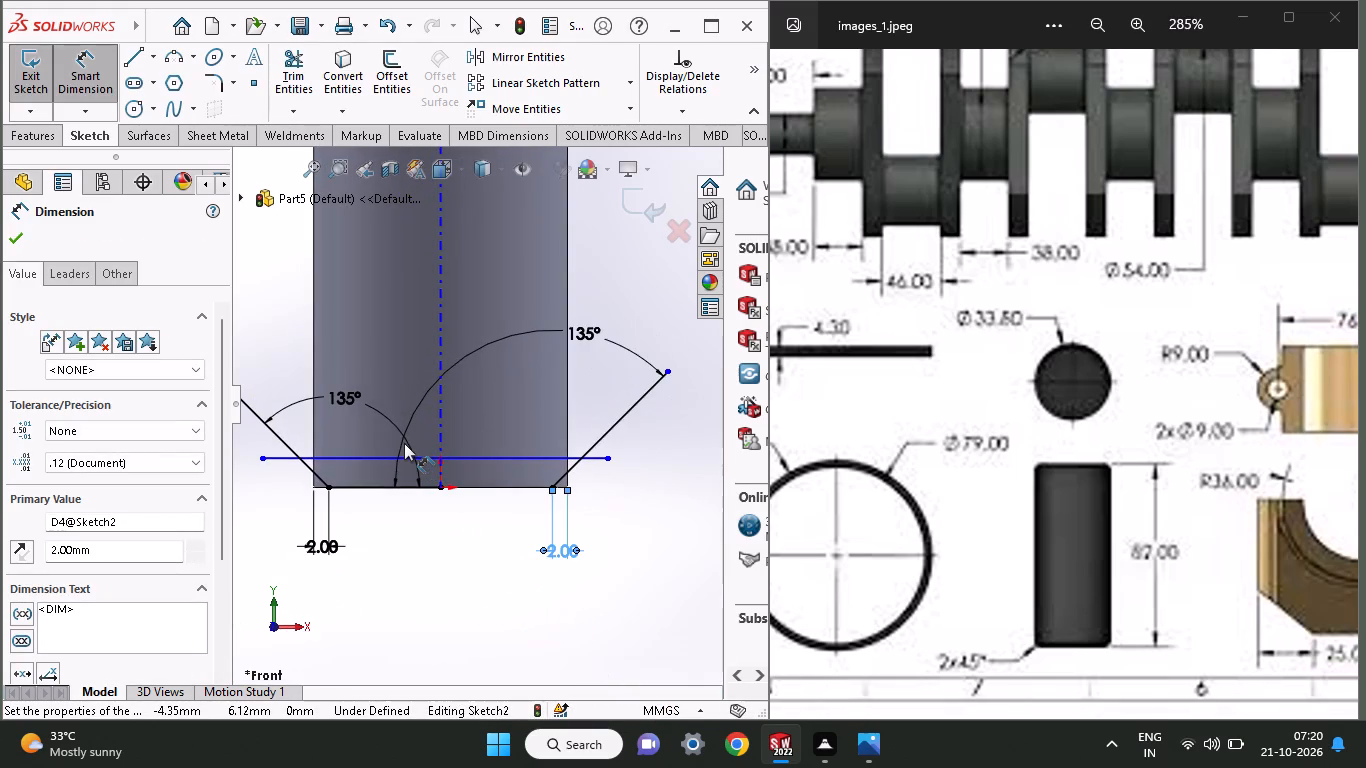
{"action": "scroll", "coordinate": [404, 443], "scroll_direction": "down", "scroll_amount": 2, "text": "ctrl"}
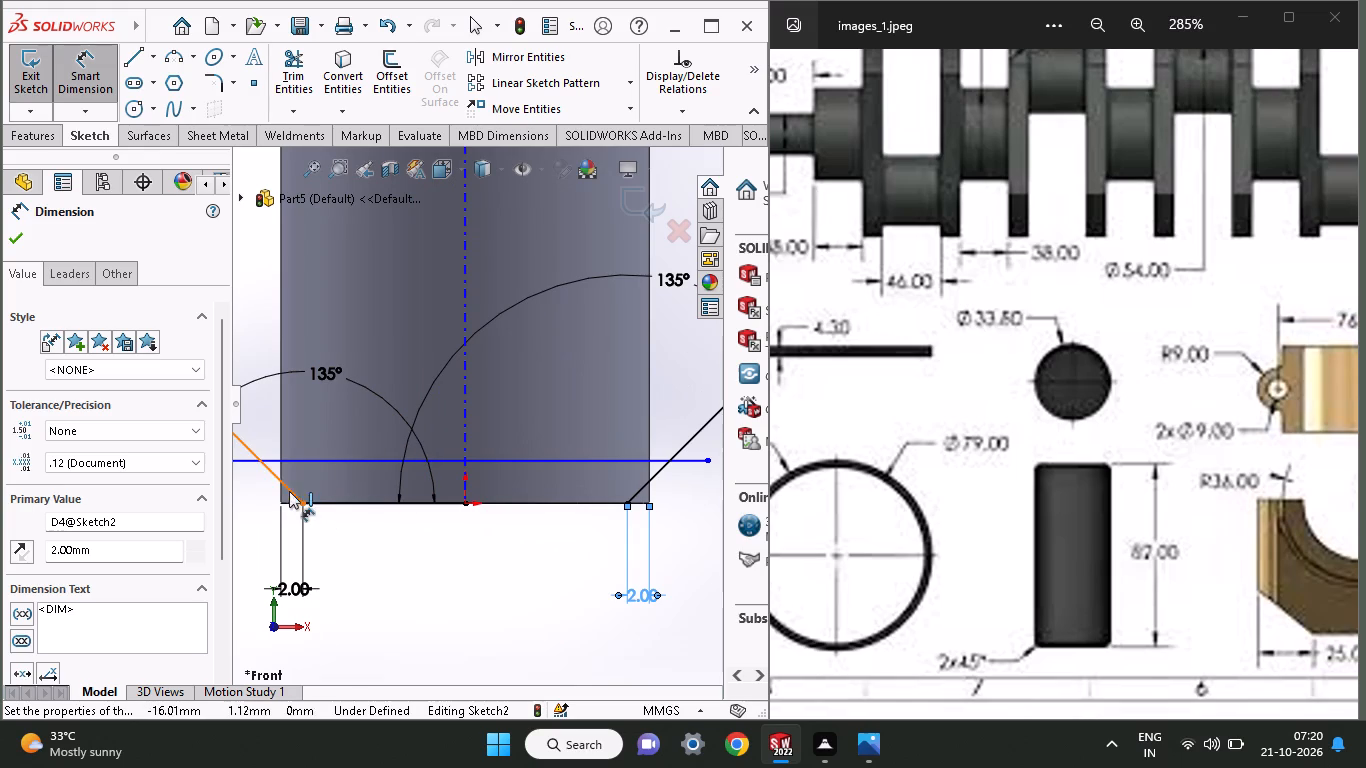
{"action": "left_click", "coordinate": [343, 504]}
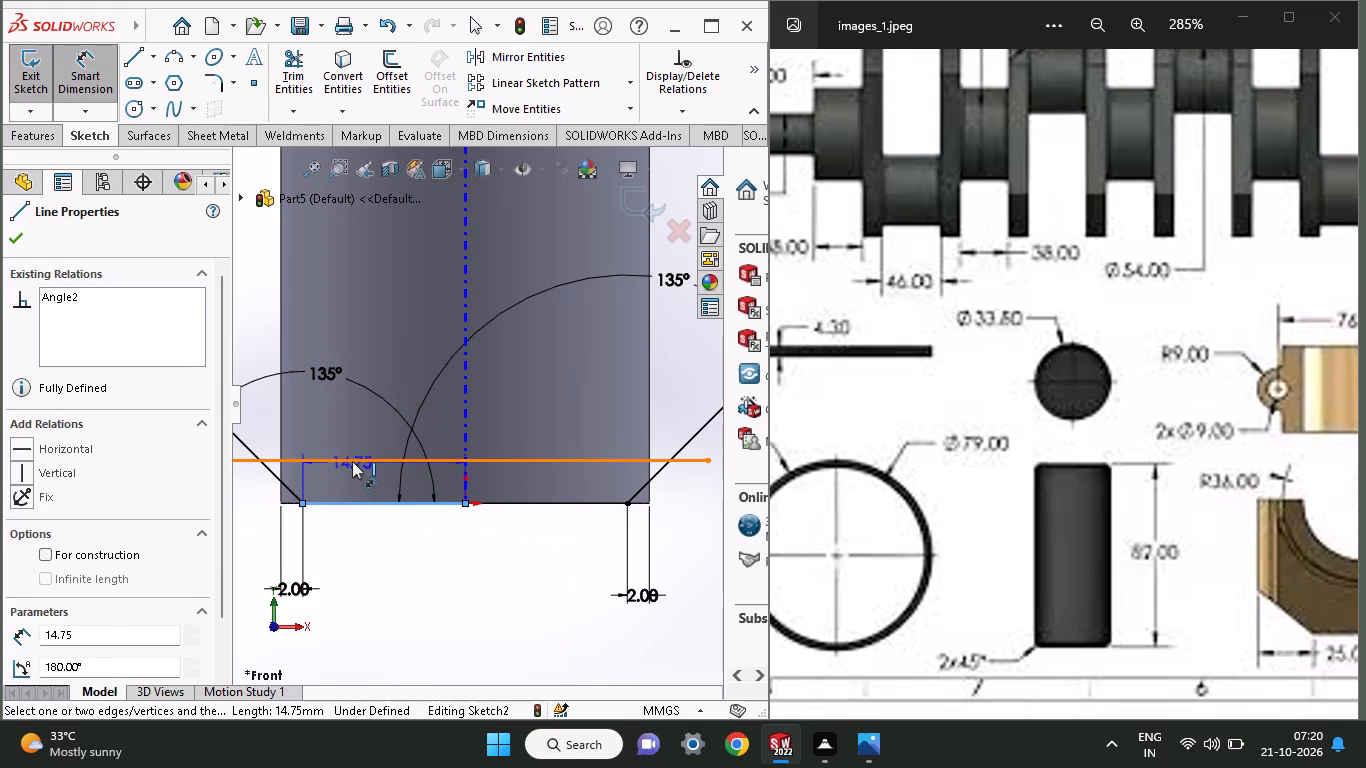
{"action": "left_click", "coordinate": [352, 461]}
{"action": "left_click", "coordinate": [365, 521]}
{"action": "key", "text": "2"}
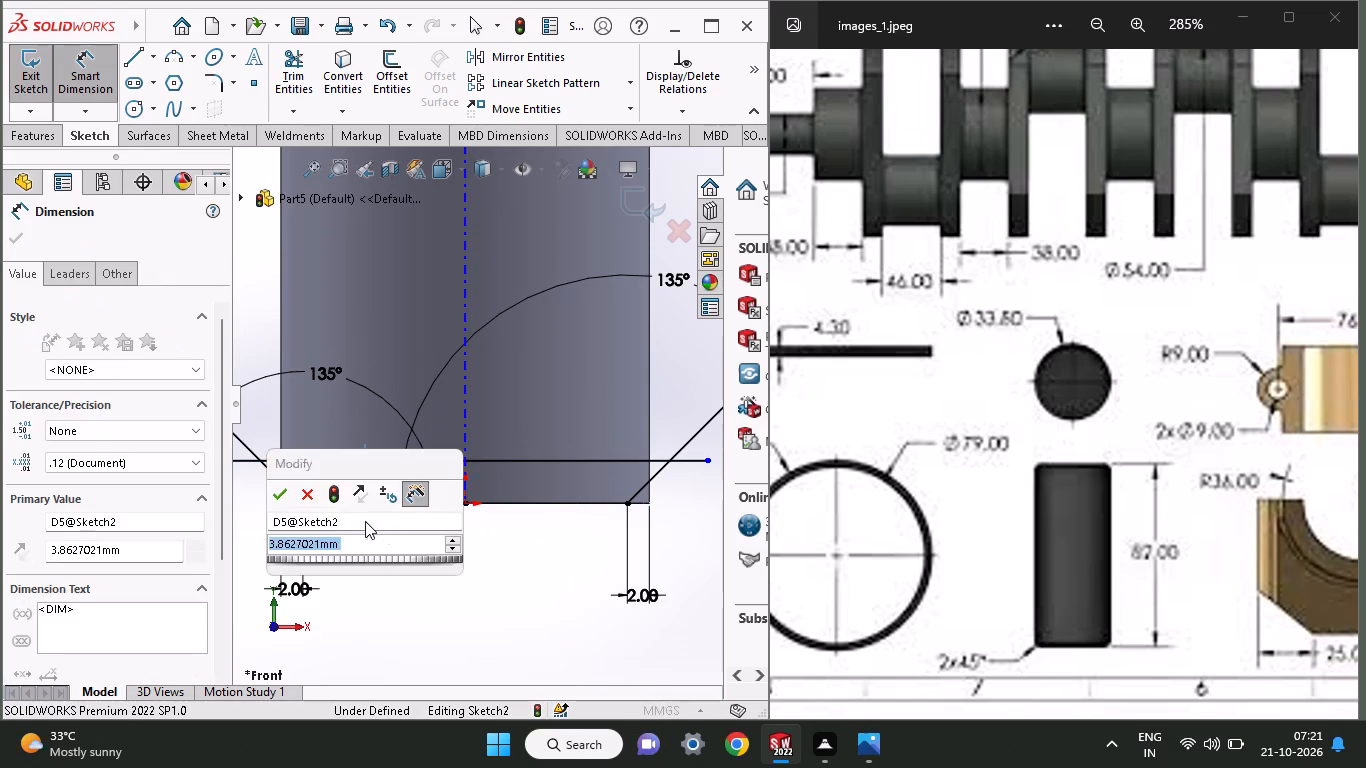
{"action": "key", "text": "Return"}
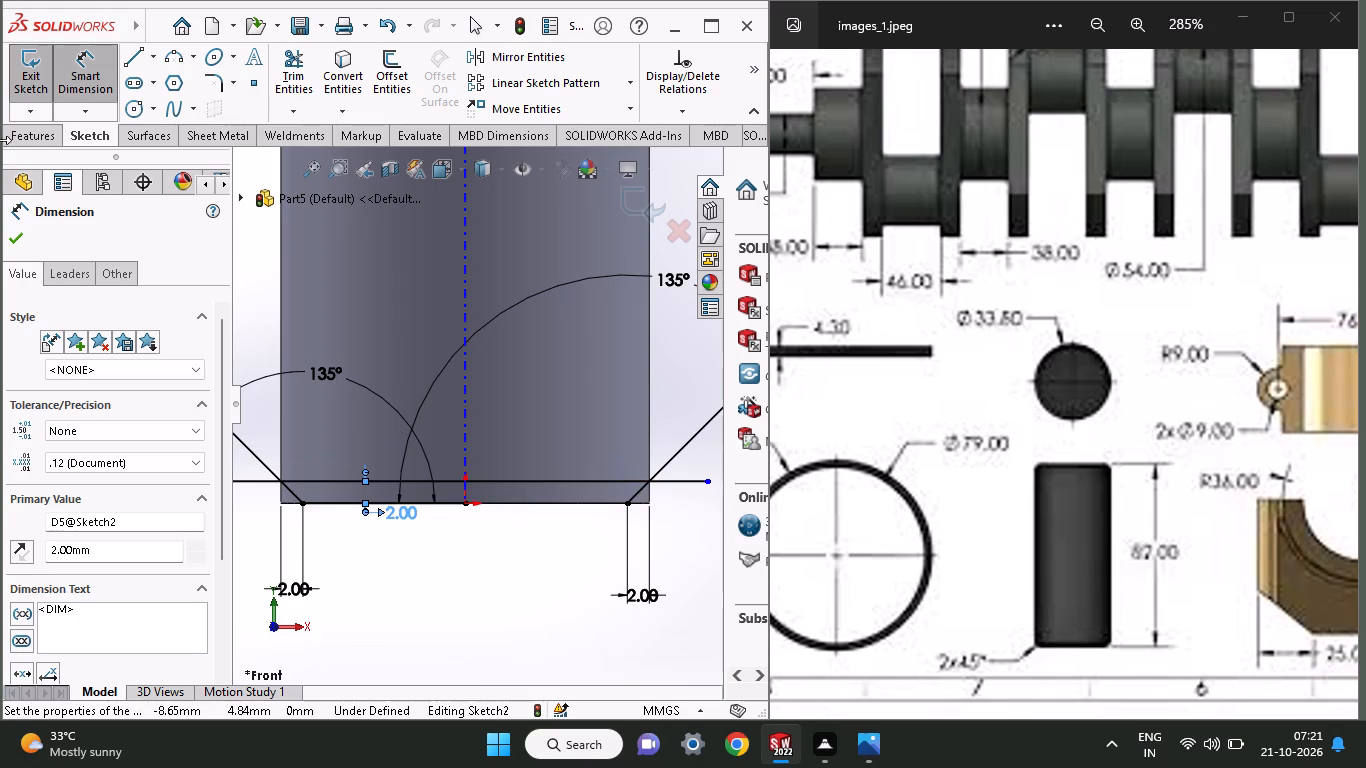
{"action": "left_click", "coordinate": [15, 225]}
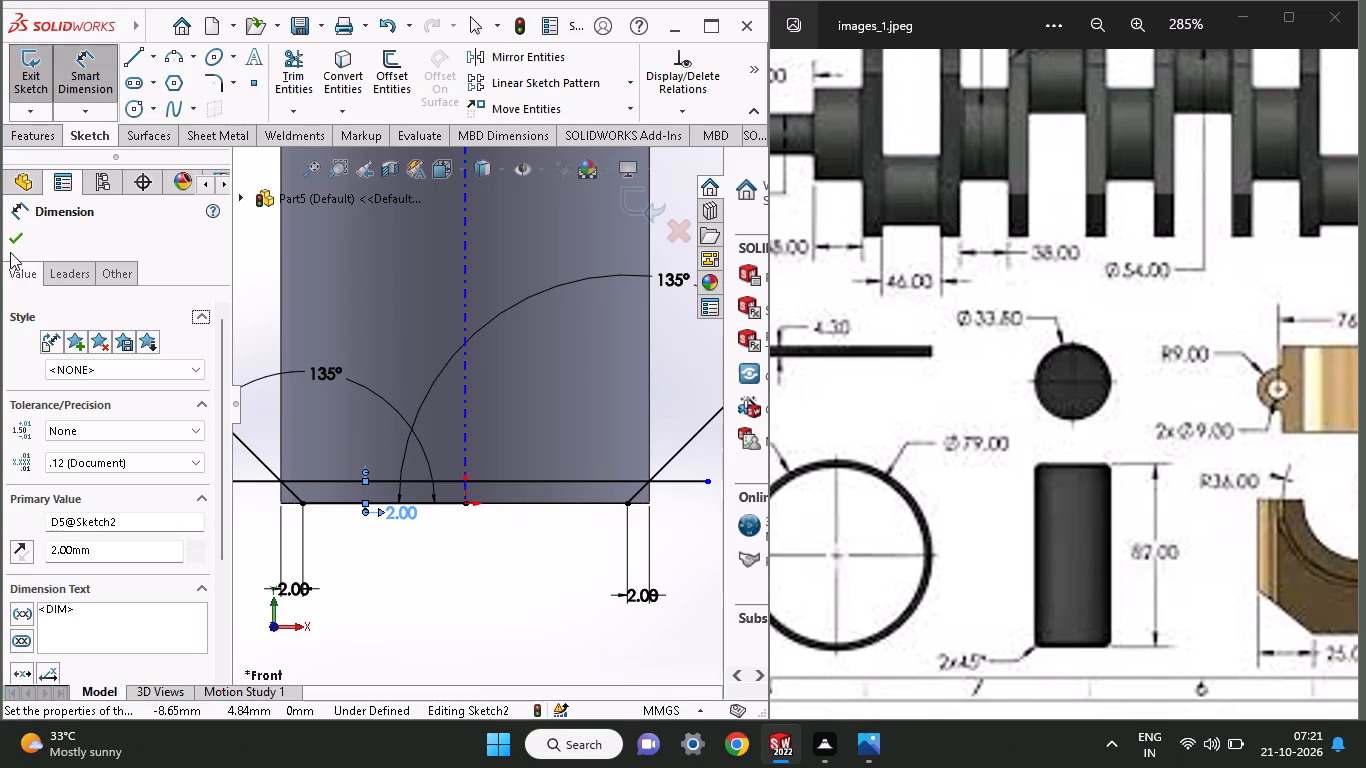
{"action": "left_click", "coordinate": [11, 241]}
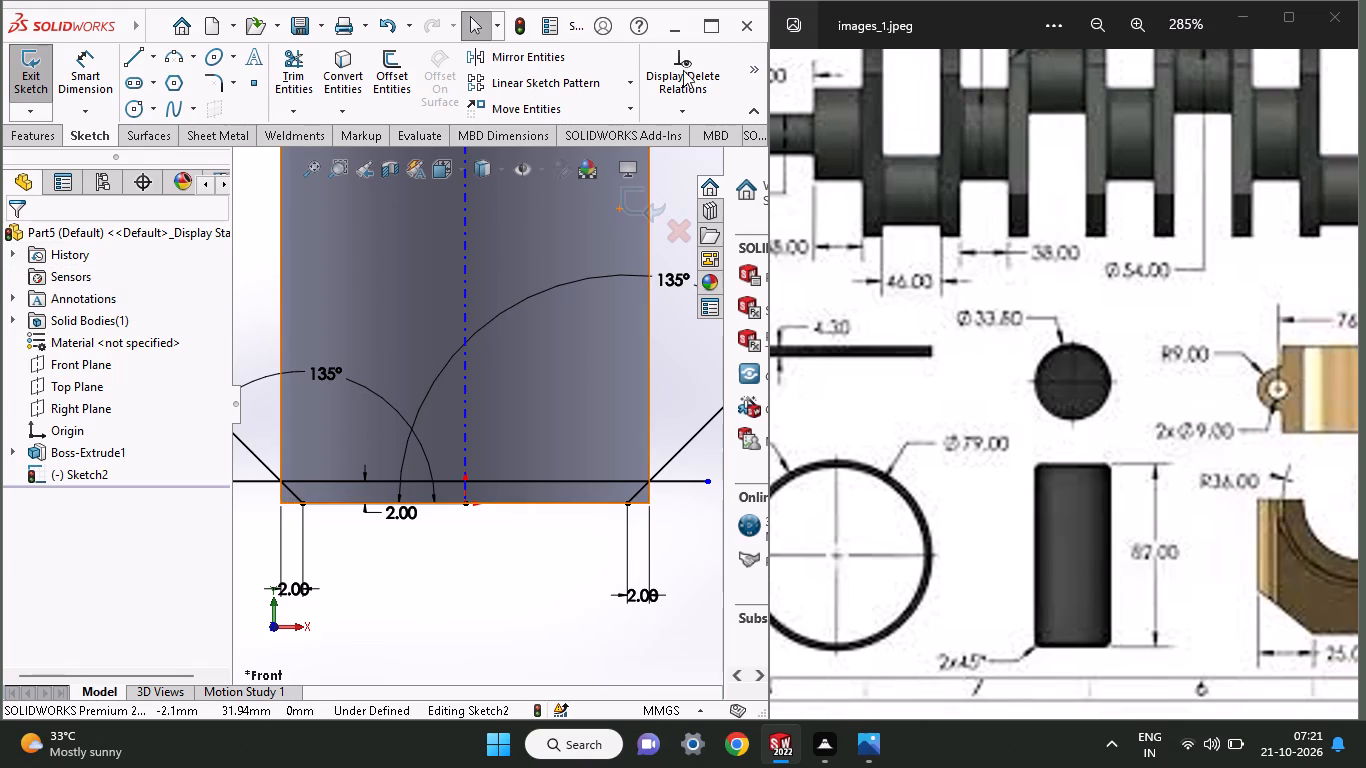
Sketch a 3 Point Corner Rectangle outside the pin's bottom-left corner, with its about 2.83 mm first side along the left slanted line.
{"action": "left_click", "coordinate": [752, 71]}
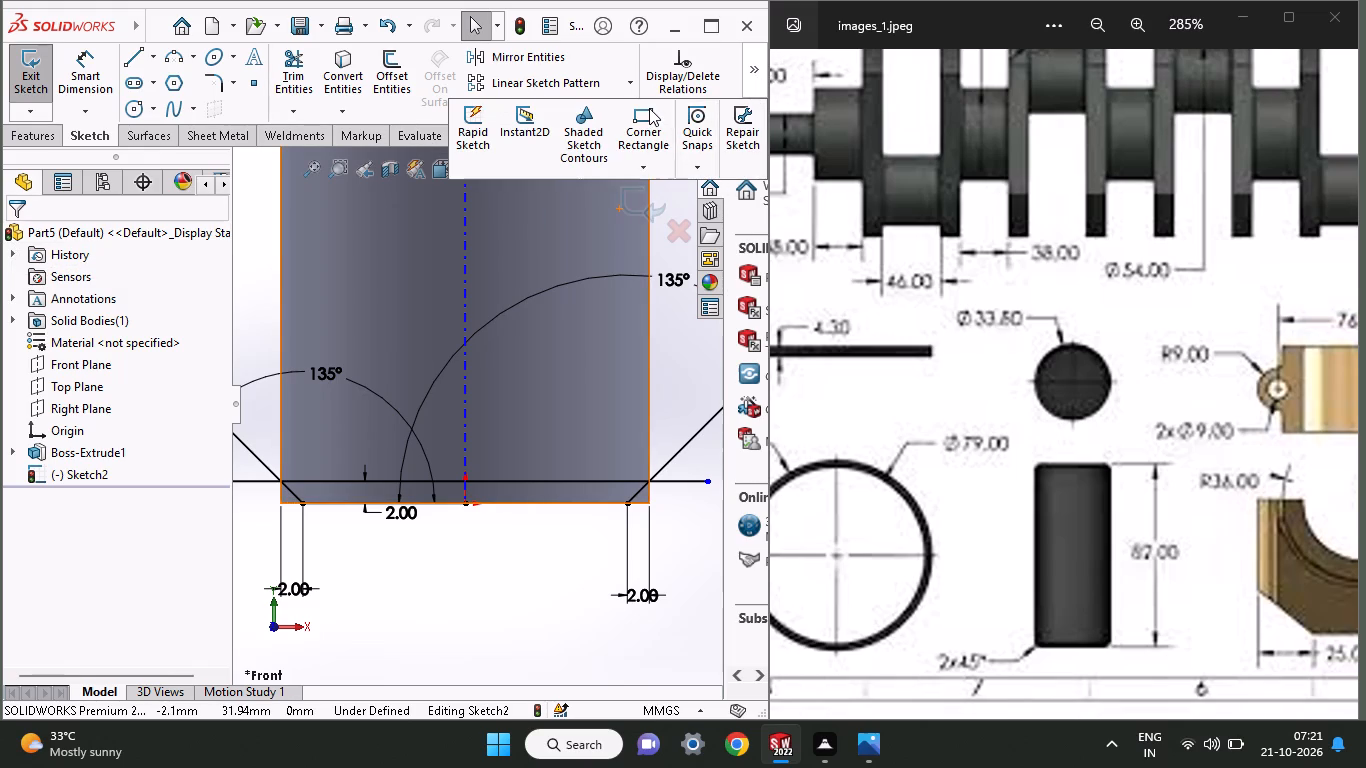
{"action": "left_click", "coordinate": [649, 108]}
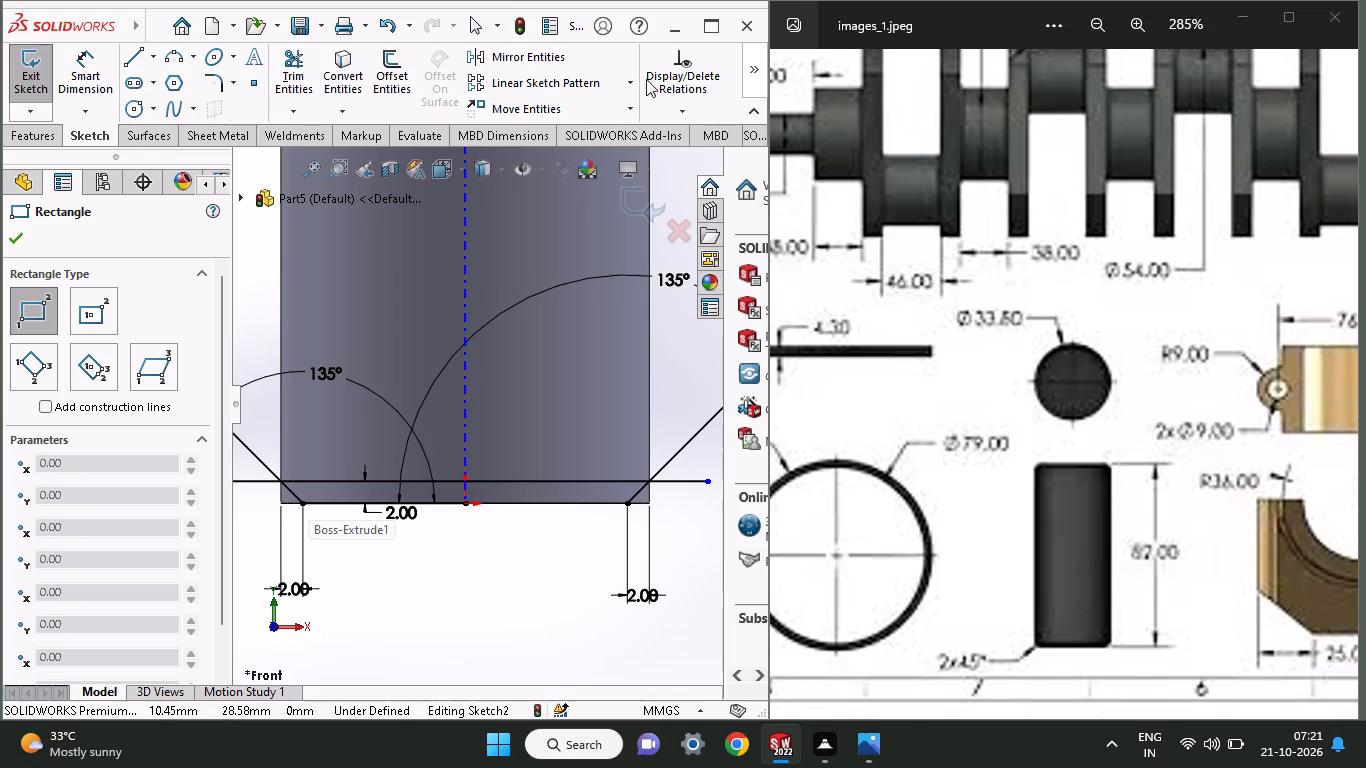
{"action": "left_click", "coordinate": [751, 67]}
{"action": "left_click", "coordinate": [645, 168]}
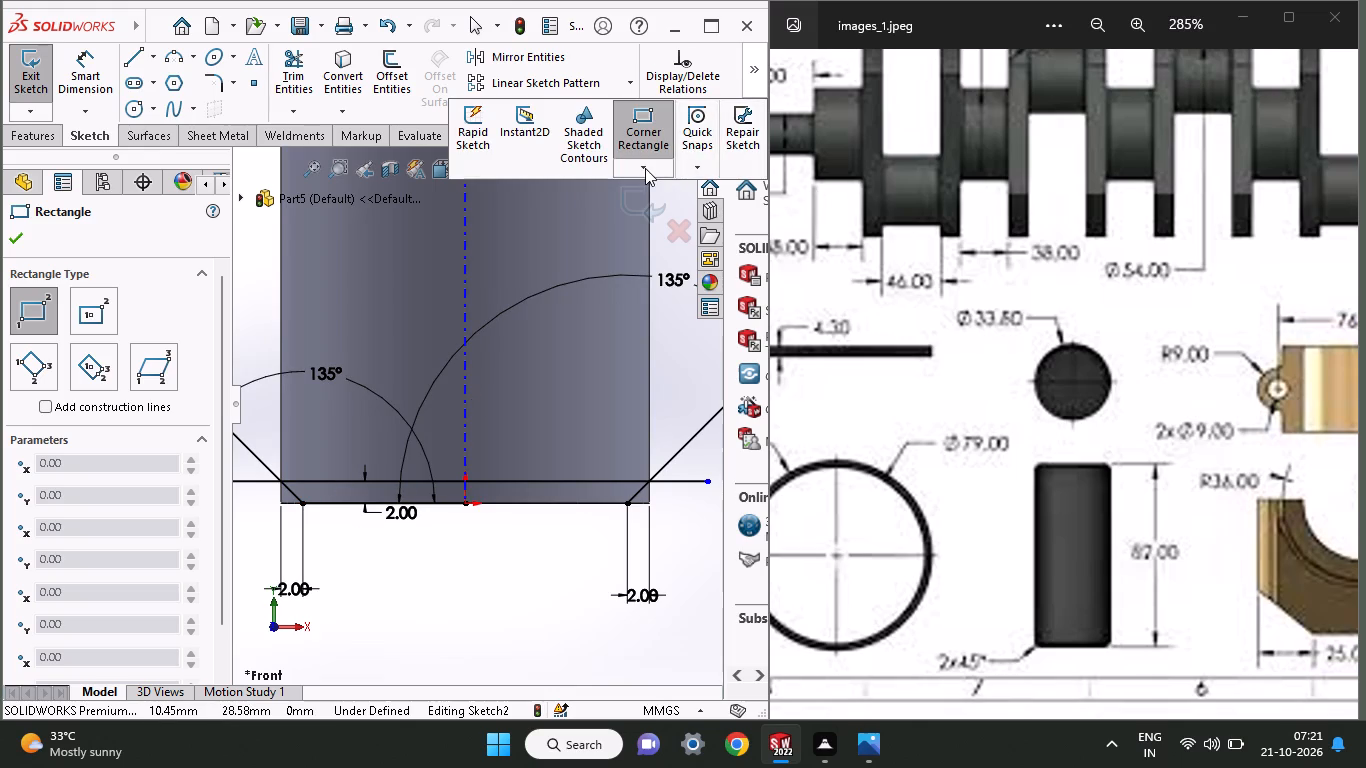
{"action": "left_click", "coordinate": [645, 234]}
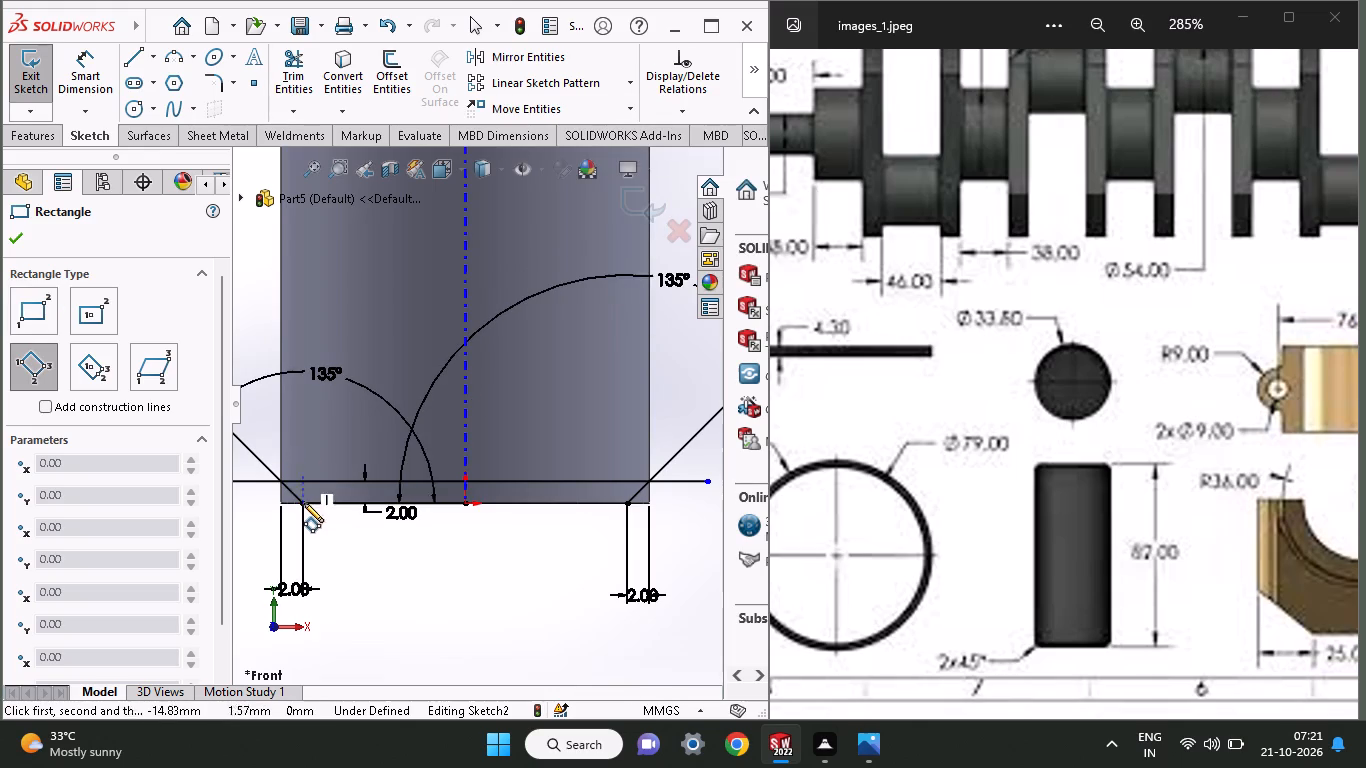
{"action": "left_click", "coordinate": [305, 504]}
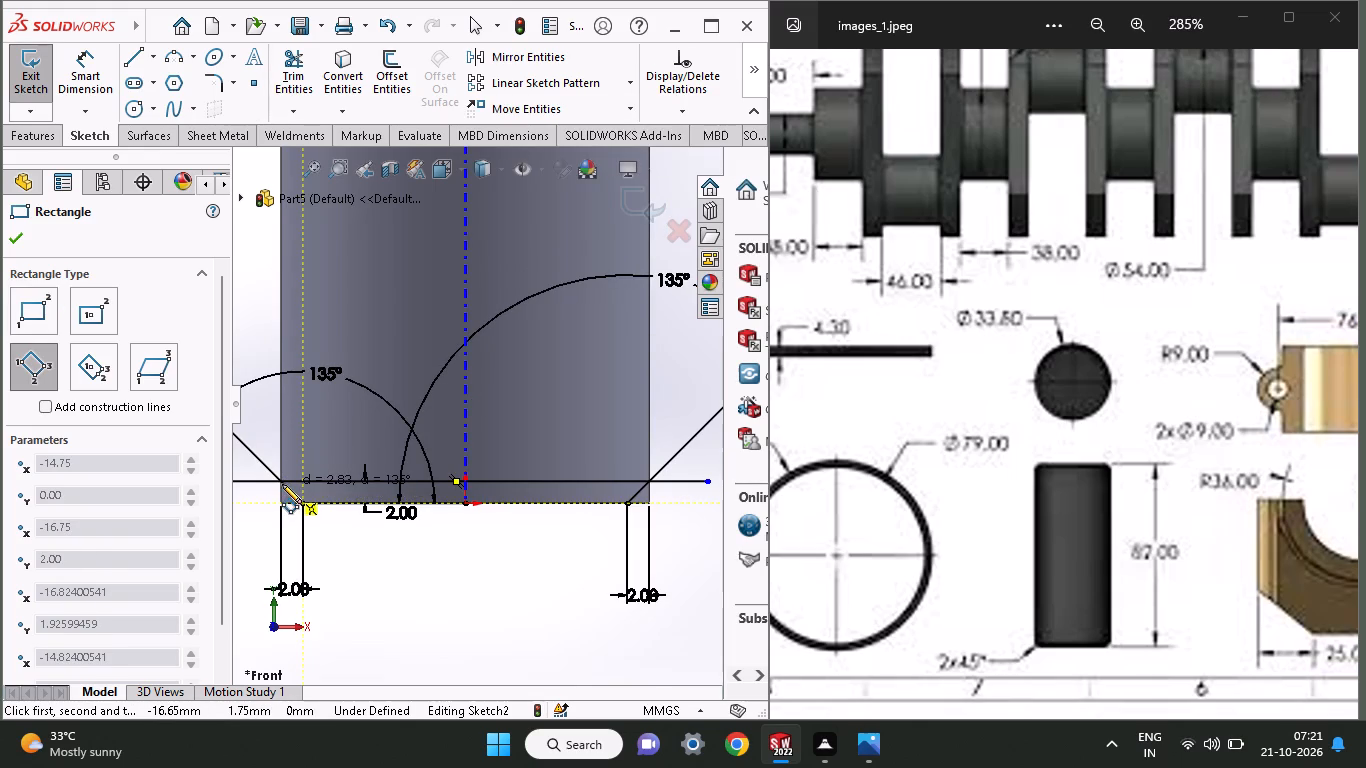
{"action": "left_click", "coordinate": [277, 478]}
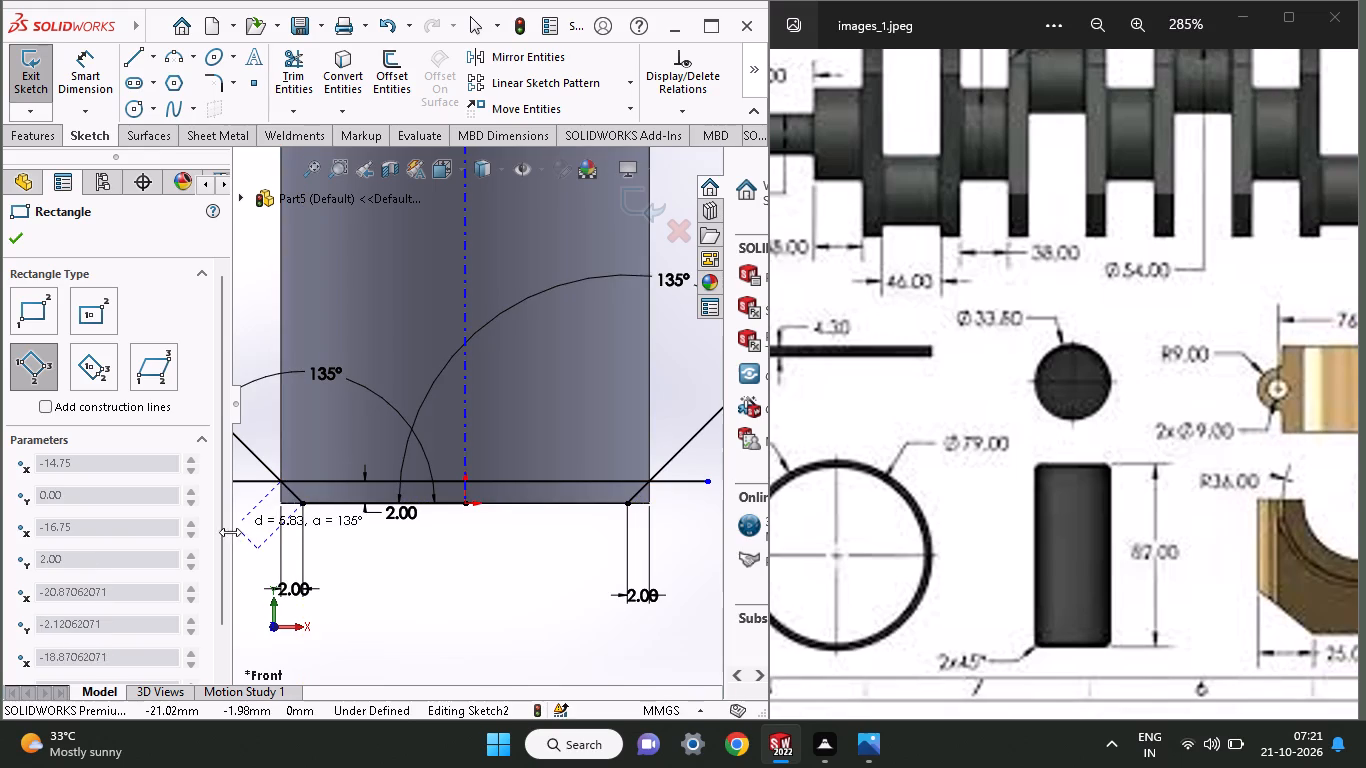
{"action": "left_click", "coordinate": [250, 521]}
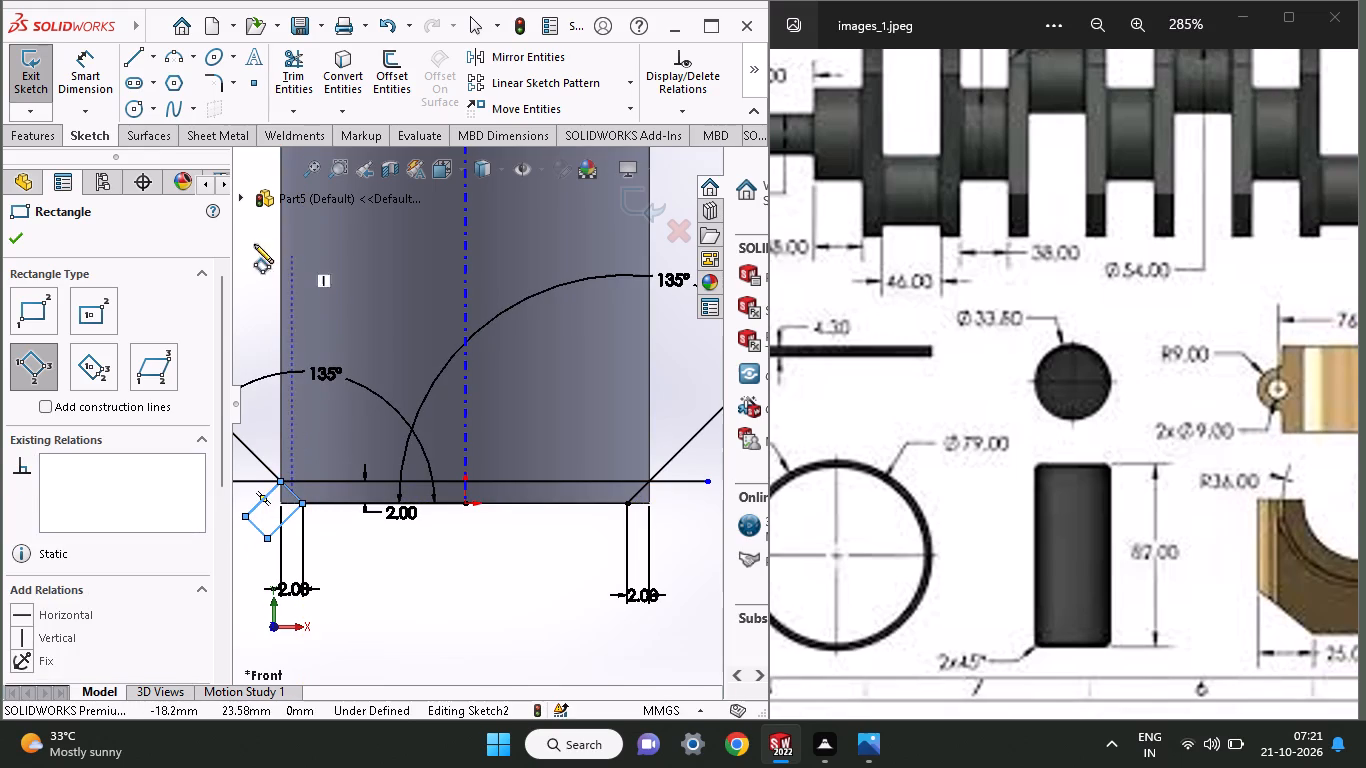
Extrude-cut the tilted rectangle's region at the pin's bottom-left corner, Blind 82 mm in both directions.
{"action": "left_click", "coordinate": [33, 136]}
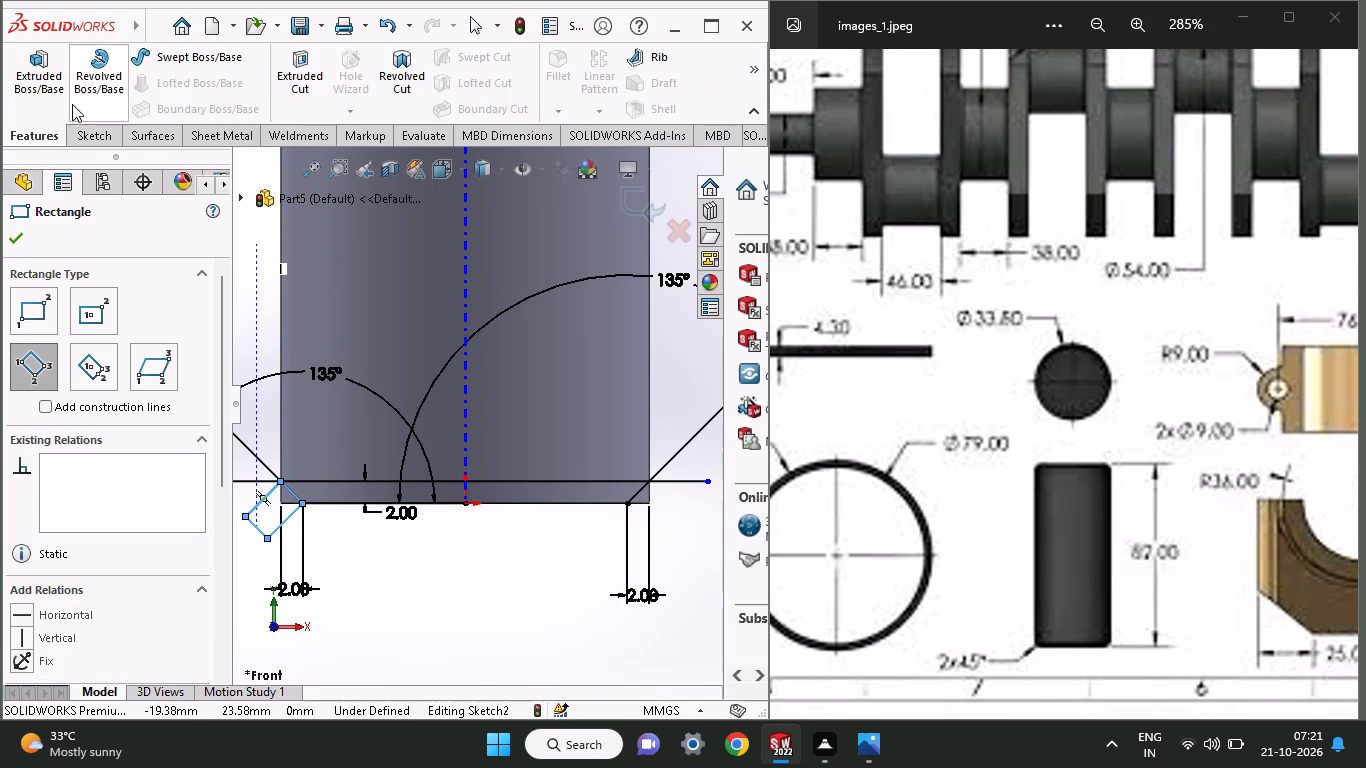
{"action": "left_click", "coordinate": [281, 66]}
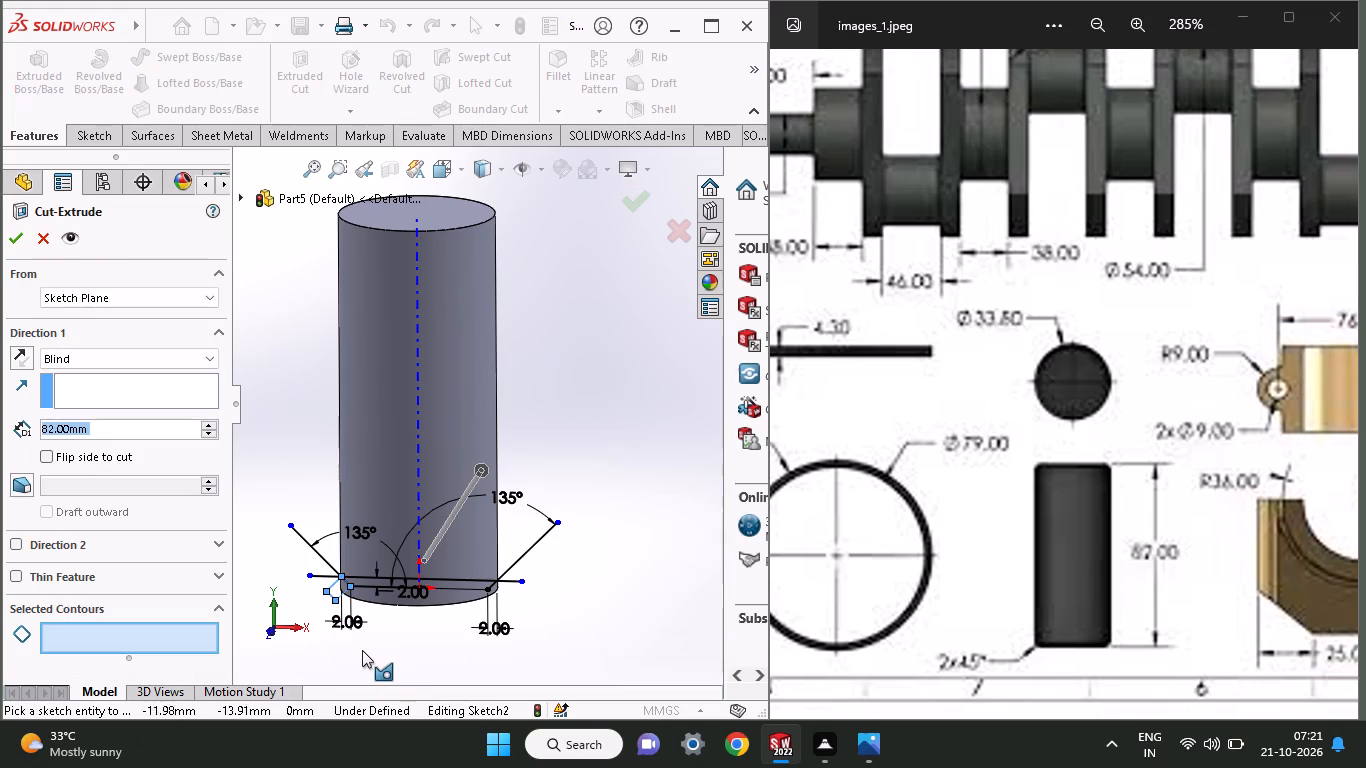
{"action": "scroll", "coordinate": [362, 650], "scroll_direction": "down", "scroll_amount": 3, "text": "ctrl"}
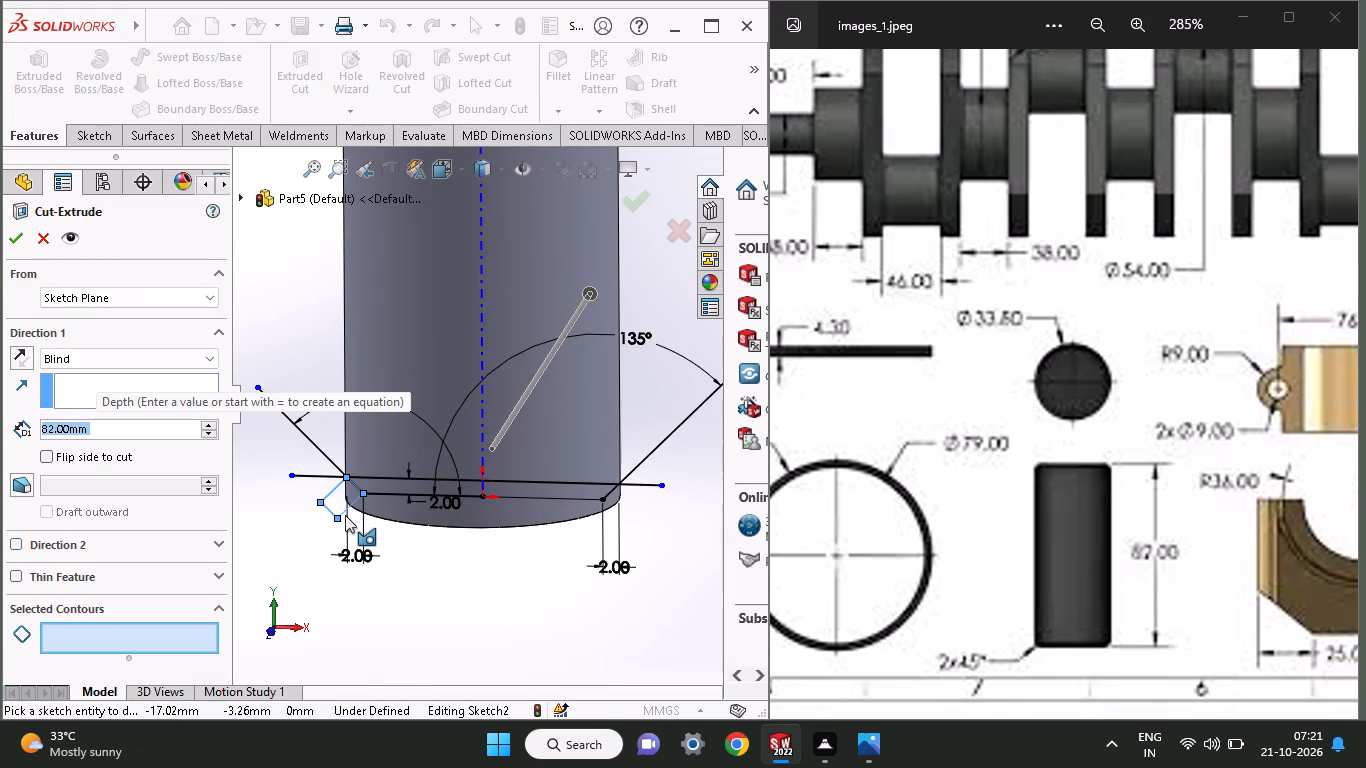
{"action": "left_click", "coordinate": [352, 491]}
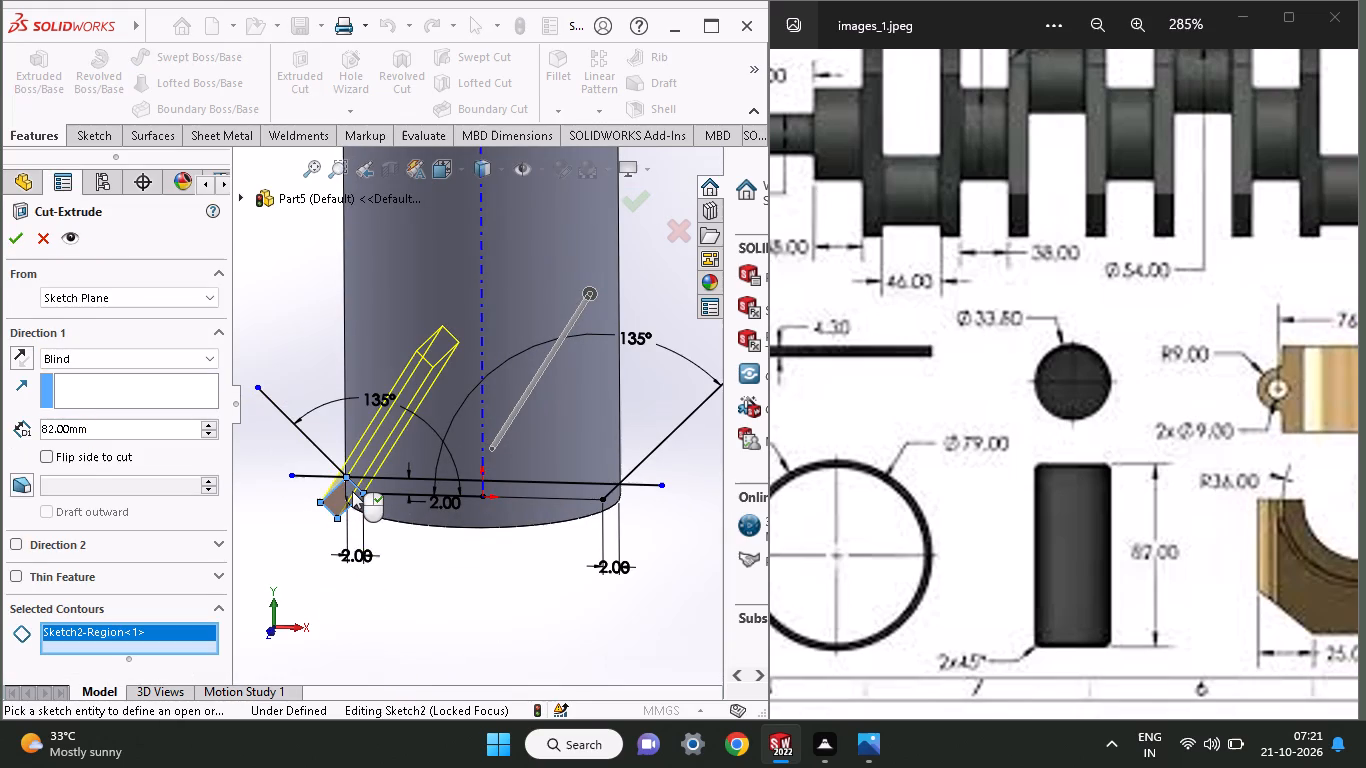
{"action": "middle_click_drag", "start_coordinate": [400, 574], "coordinate": [471, 582]}
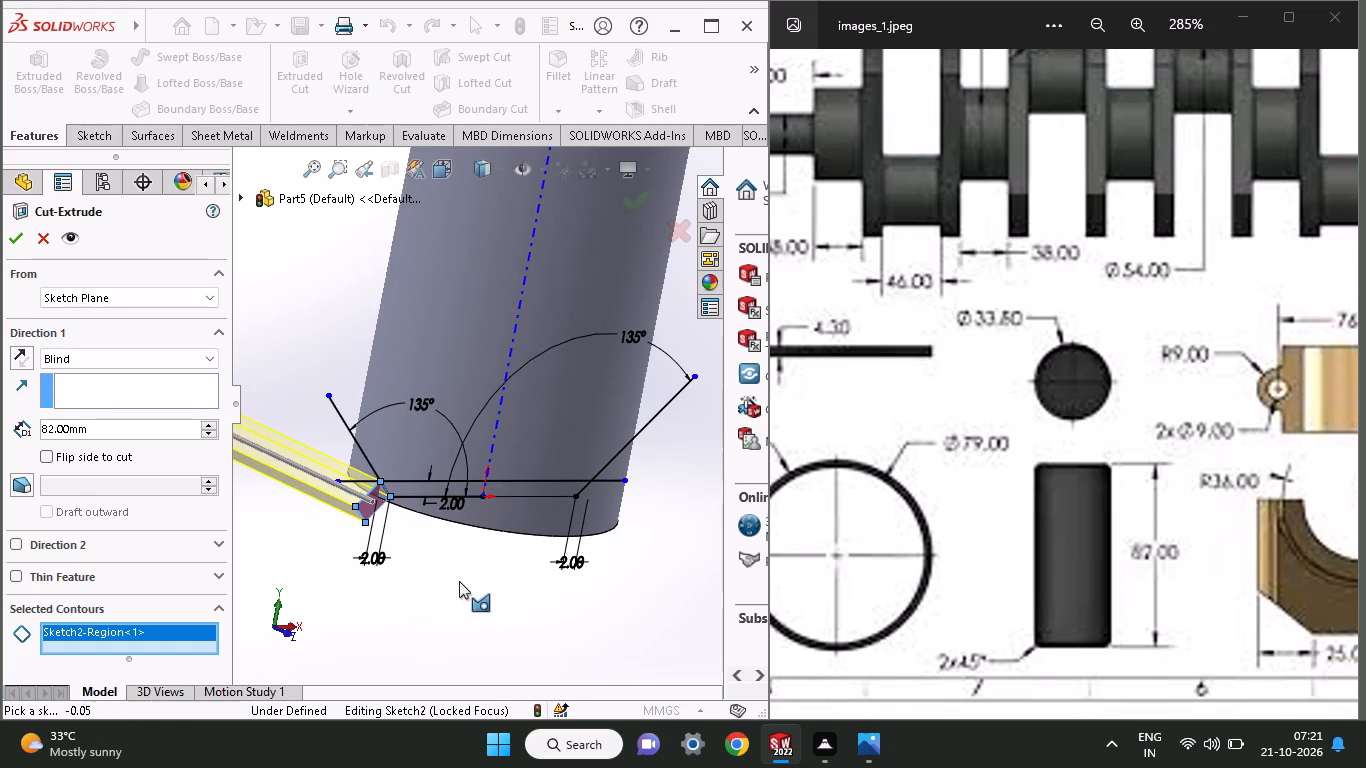
{"action": "left_click", "coordinate": [11, 545]}
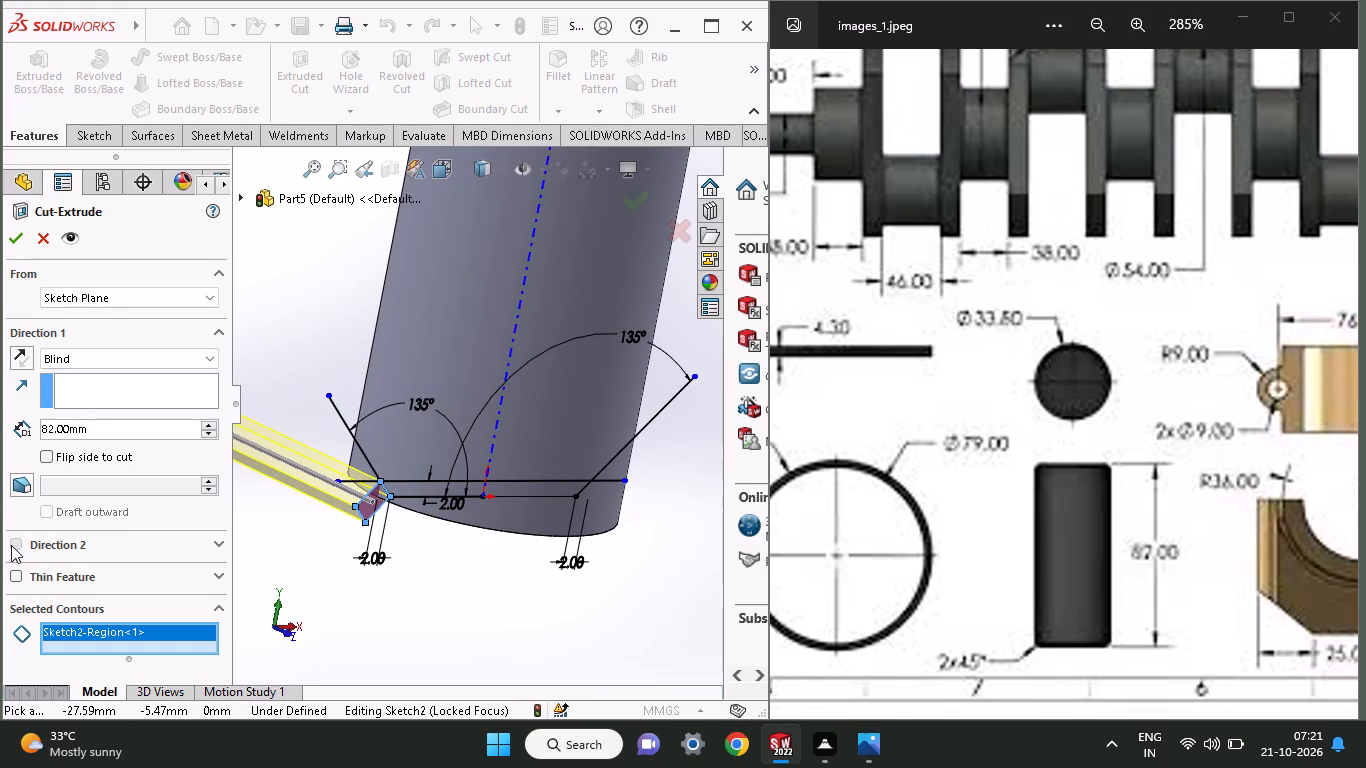
{"action": "left_click", "coordinate": [15, 239]}
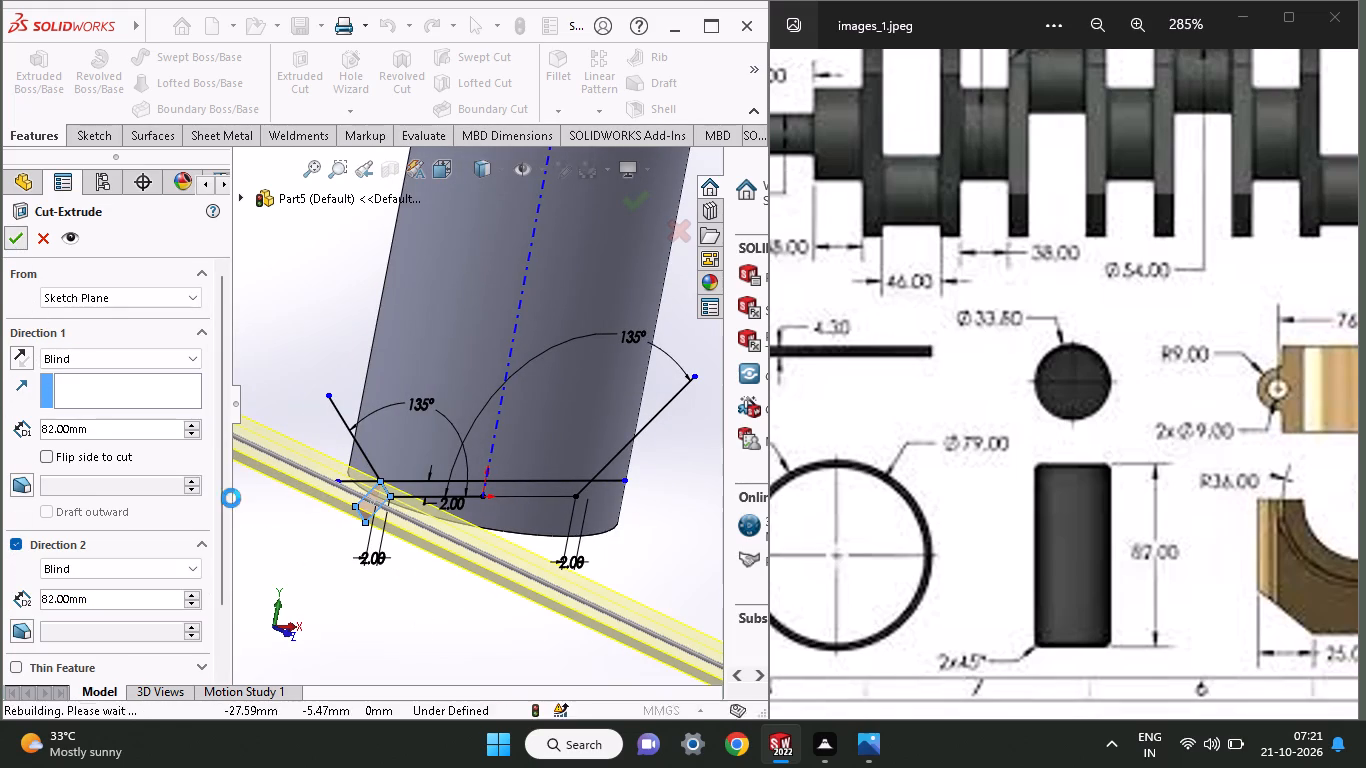
{"action": "middle_click_drag", "start_coordinate": [443, 611], "coordinate": [395, 542]}
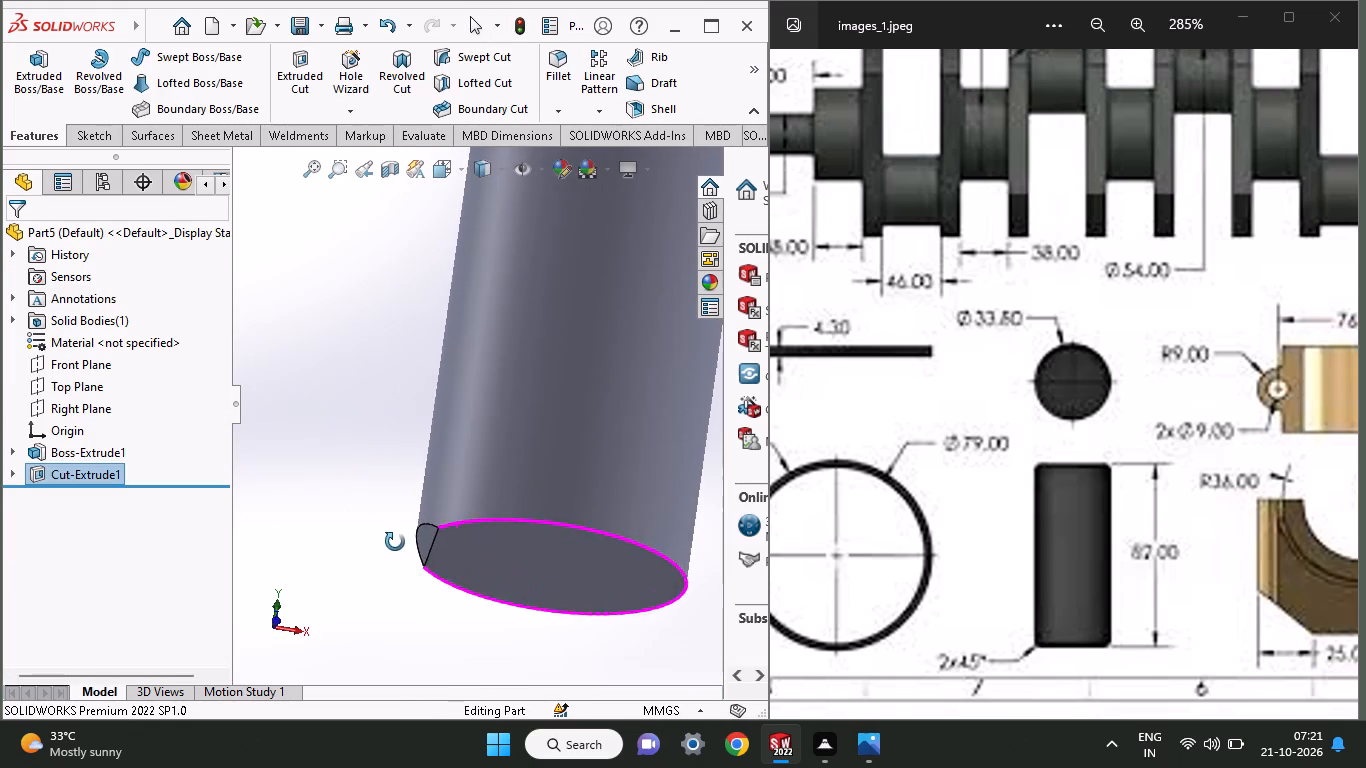
{"action": "middle_click_drag", "start_coordinate": [395, 542], "coordinate": [384, 593]}
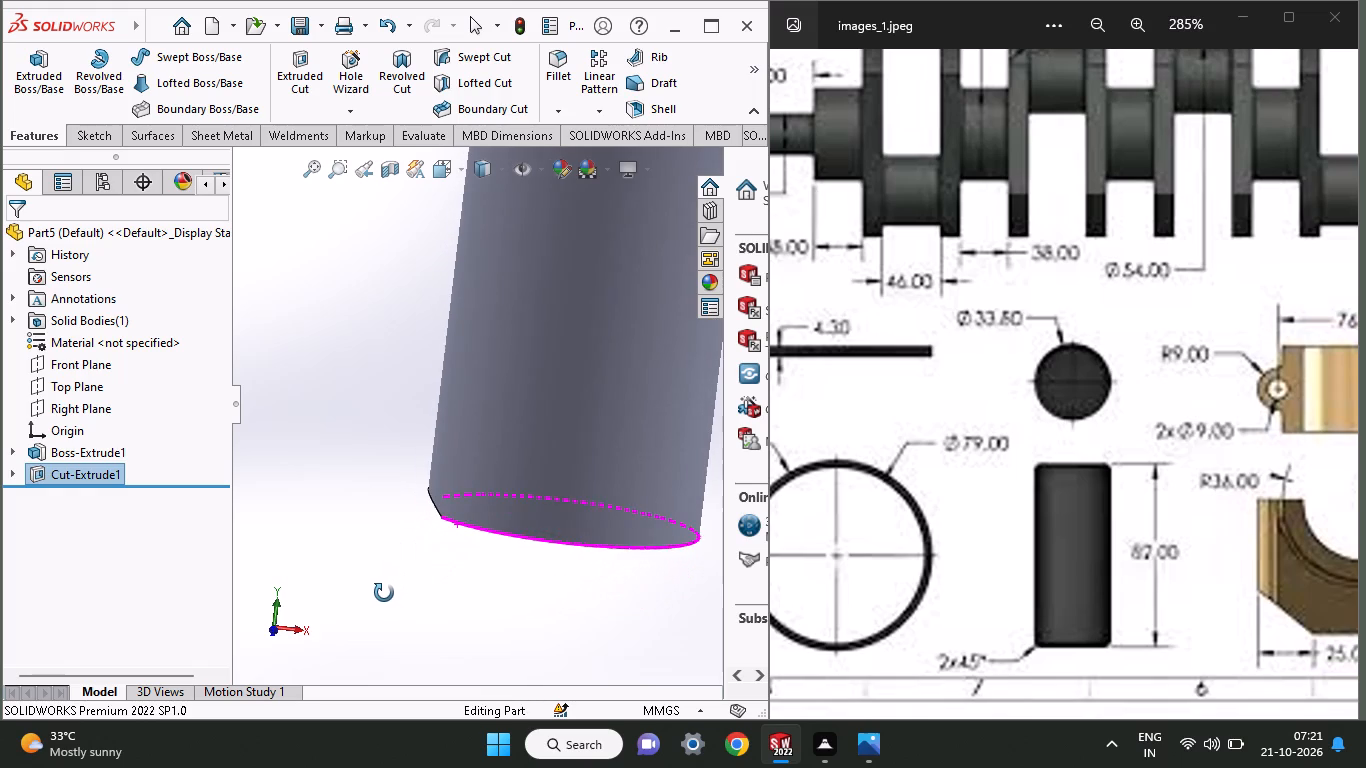
Start a sketch on the Front Plane and draw a horizontal line from the origin along the pin's bottom edge, short of the bottom-right corner.
{"action": "middle_click_drag", "start_coordinate": [384, 593], "coordinate": [392, 537]}
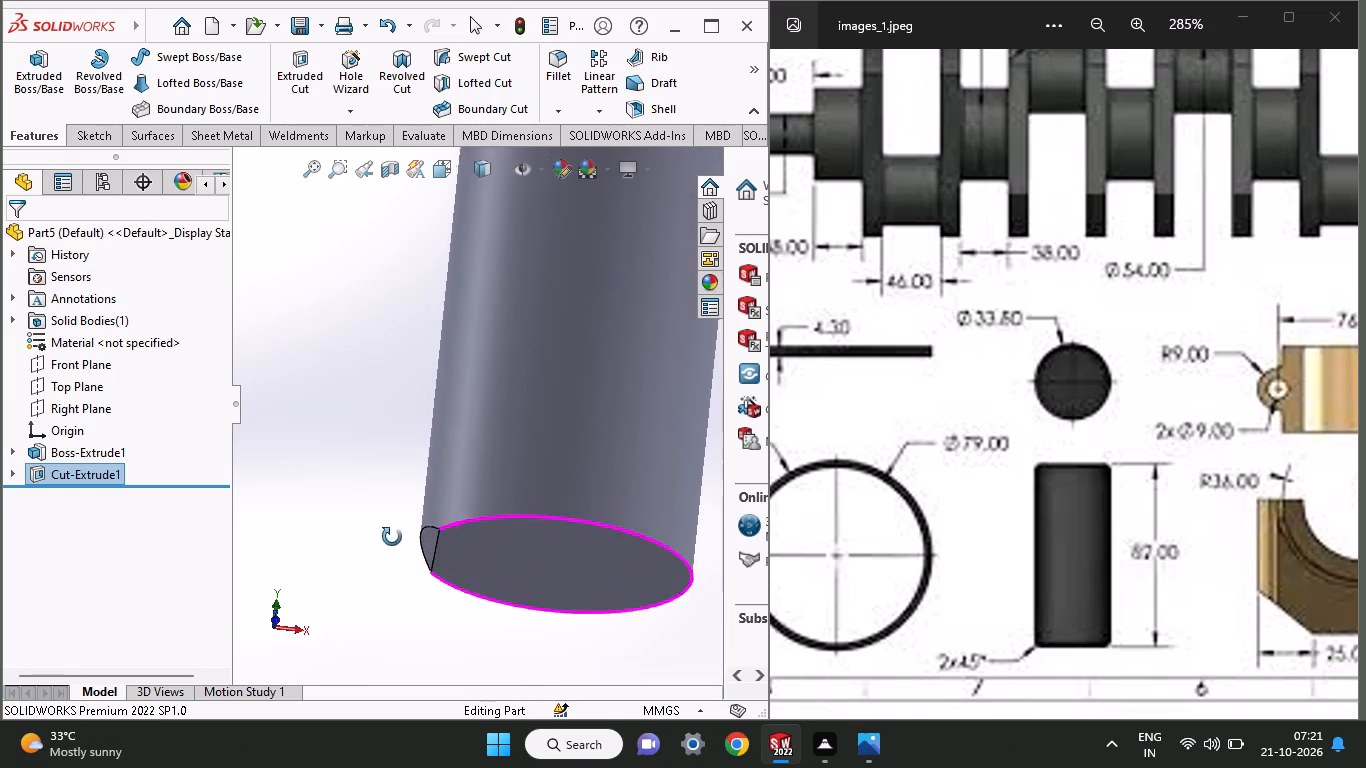
{"action": "middle_click_drag", "start_coordinate": [392, 537], "coordinate": [399, 542]}
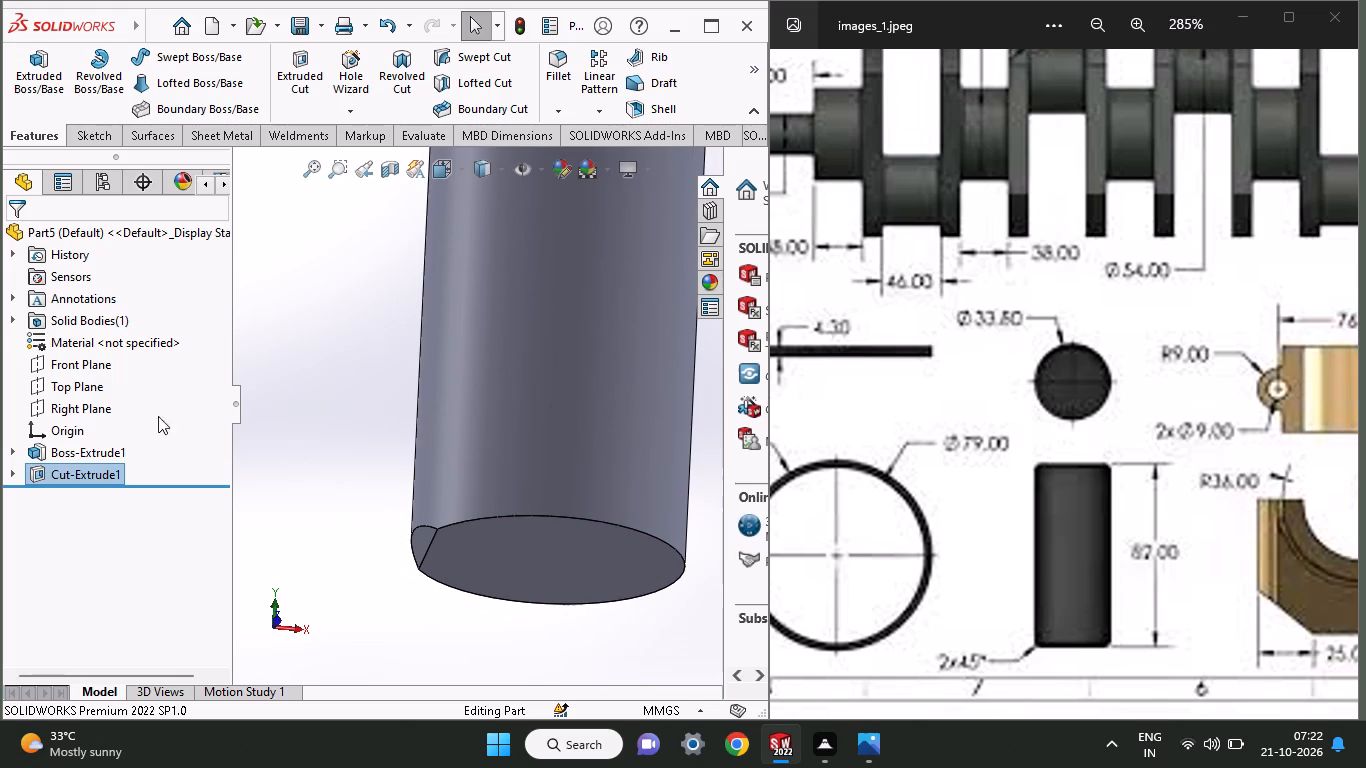
{"action": "left_click", "coordinate": [33, 362]}
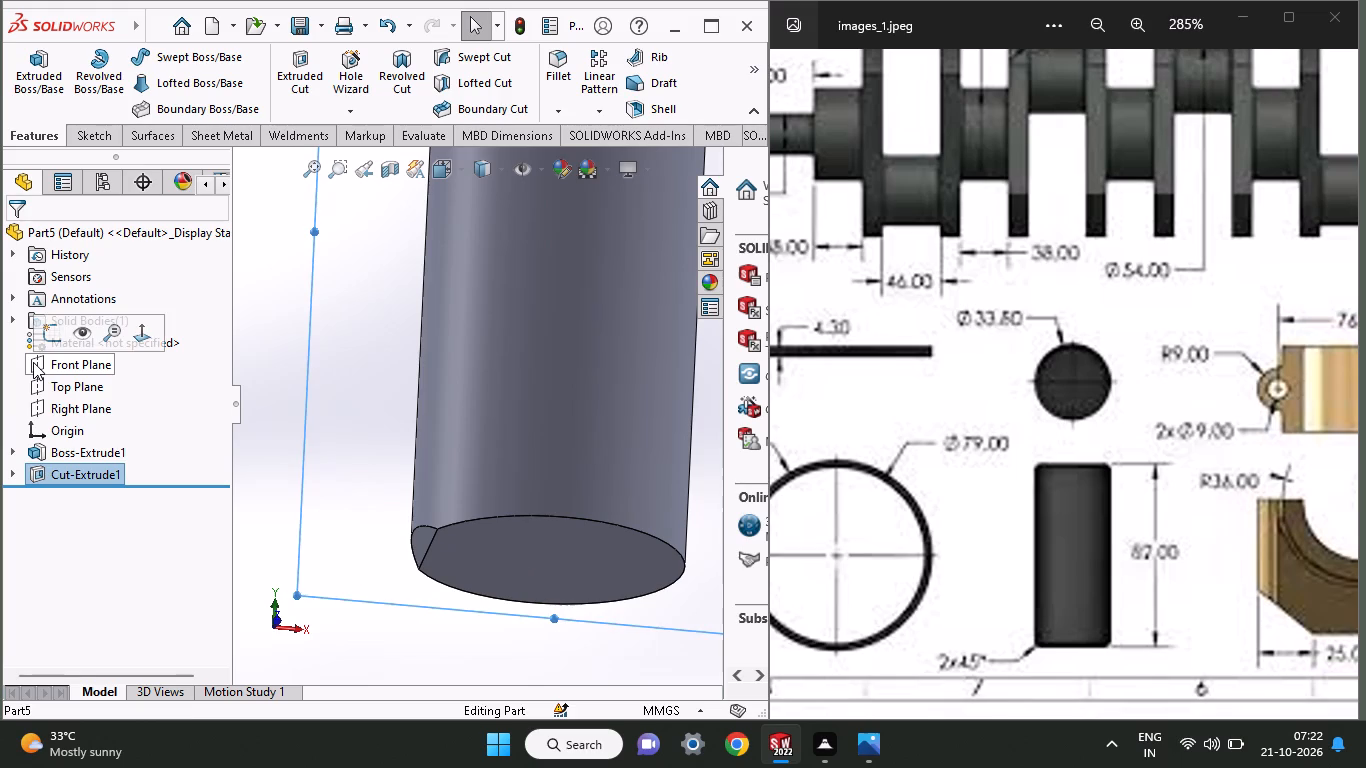
{"action": "middle_click_drag", "start_coordinate": [373, 484], "coordinate": [362, 522]}
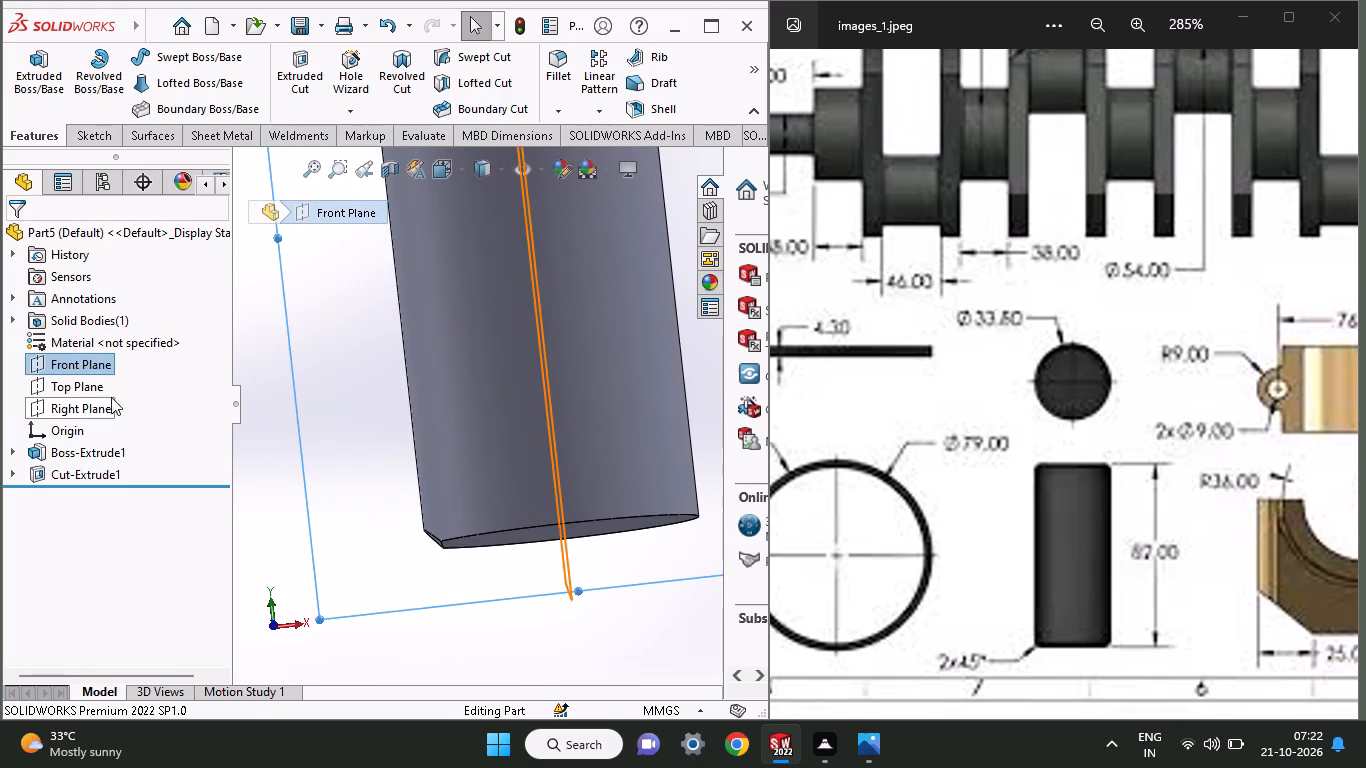
{"action": "right_click", "coordinate": [91, 360]}
{"action": "left_click", "coordinate": [107, 337]}
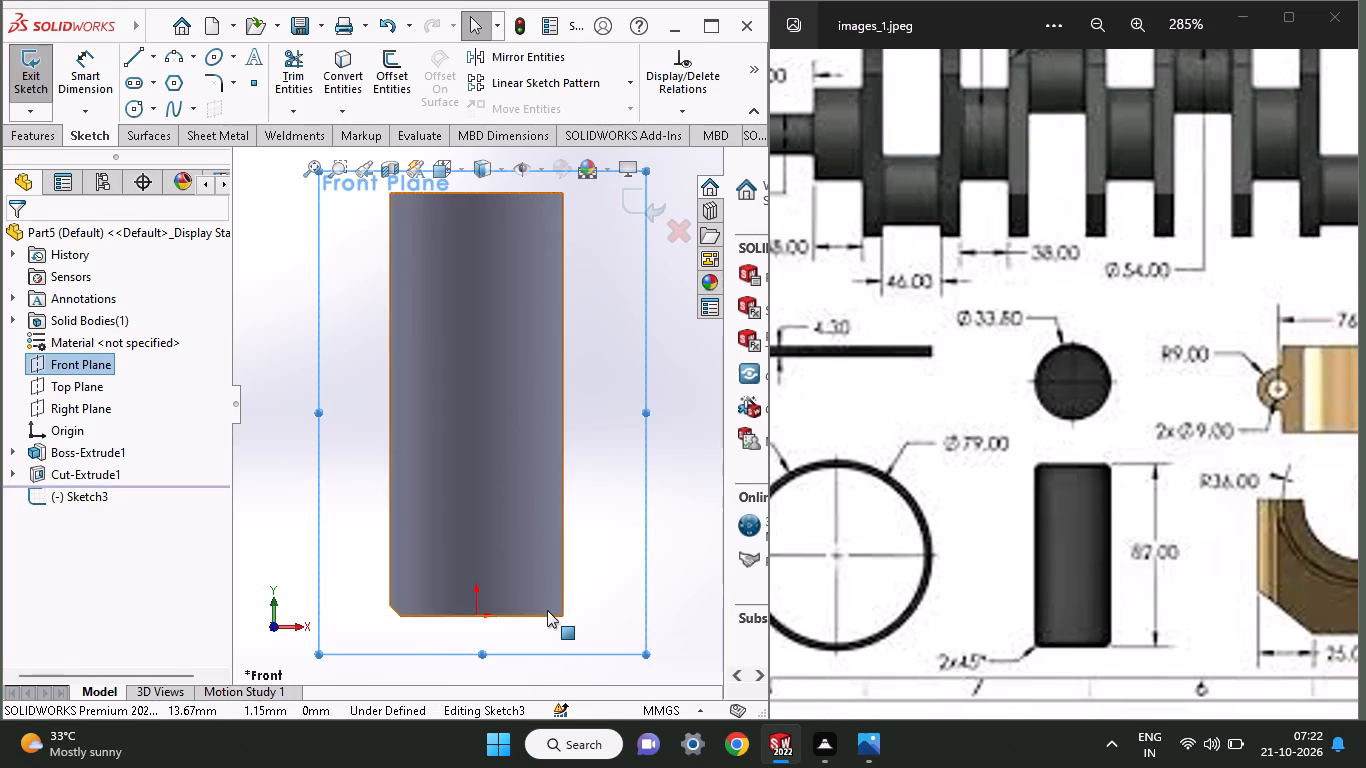
{"action": "scroll", "coordinate": [547, 610], "scroll_direction": "down", "scroll_amount": 3, "text": "ctrl"}
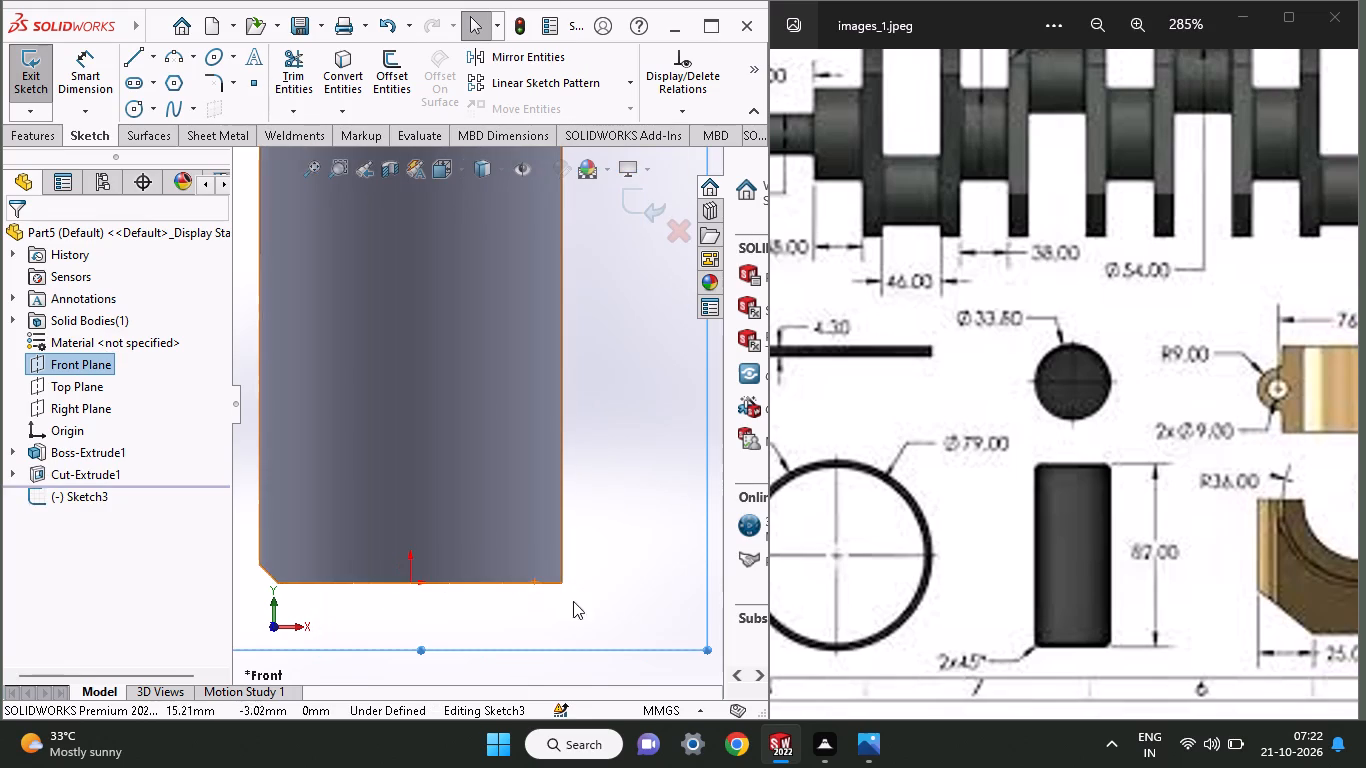
{"action": "left_click", "coordinate": [133, 46]}
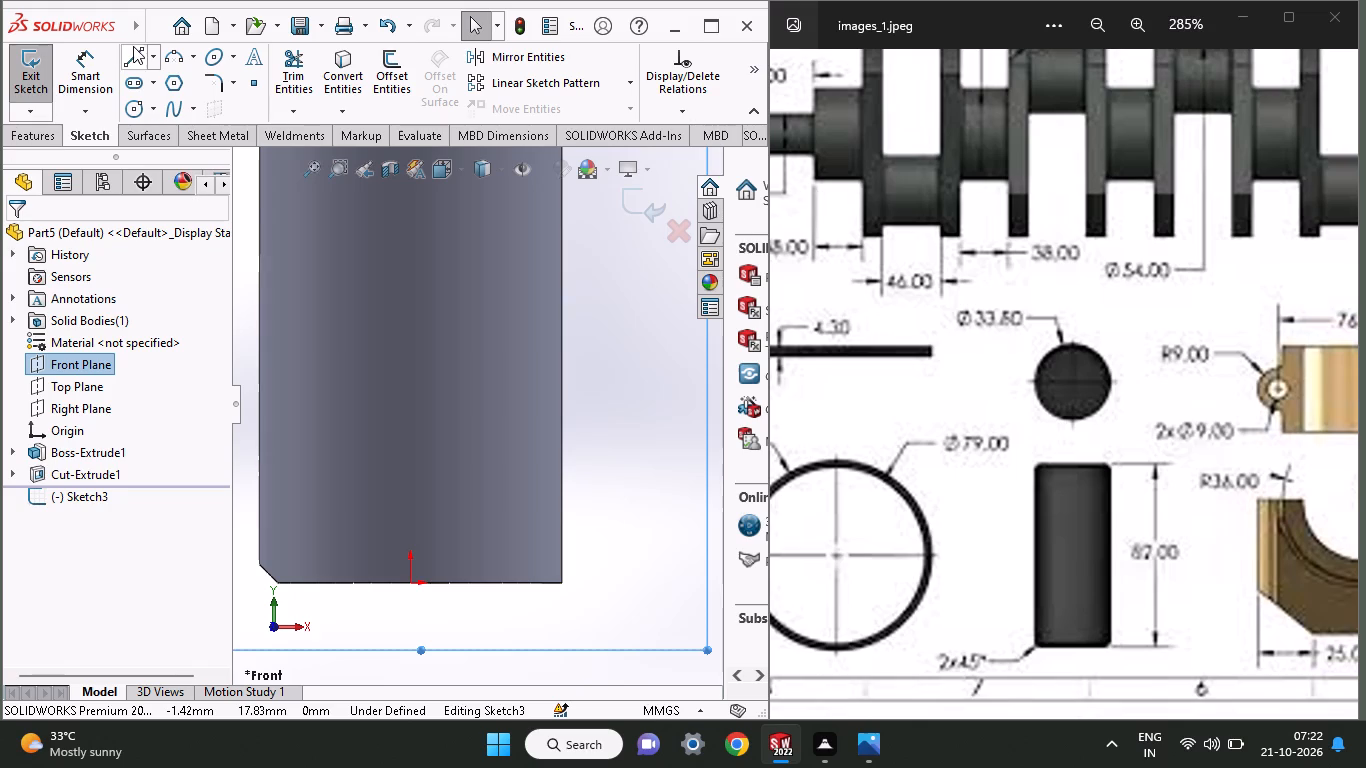
{"action": "left_click", "coordinate": [411, 583]}
{"action": "left_click", "coordinate": [533, 585]}
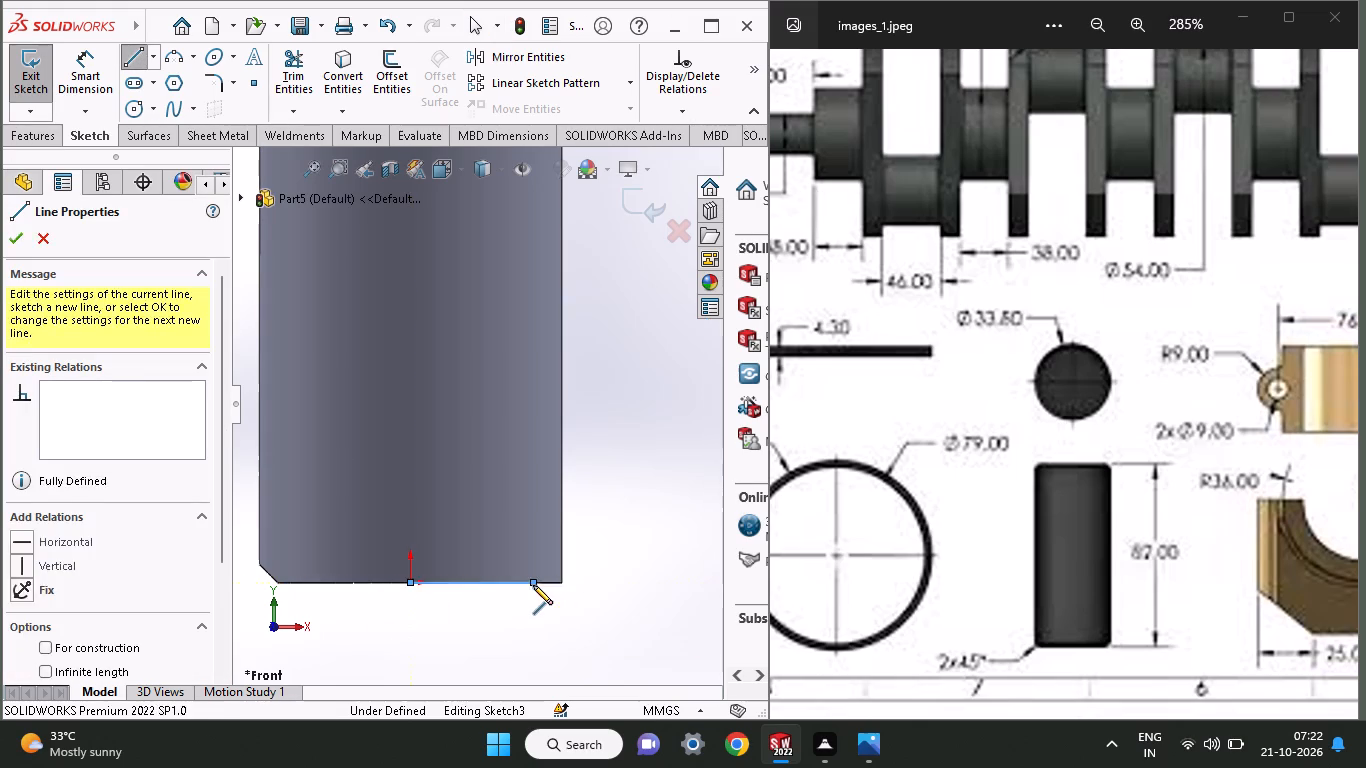
{"action": "right_click", "coordinate": [518, 616]}
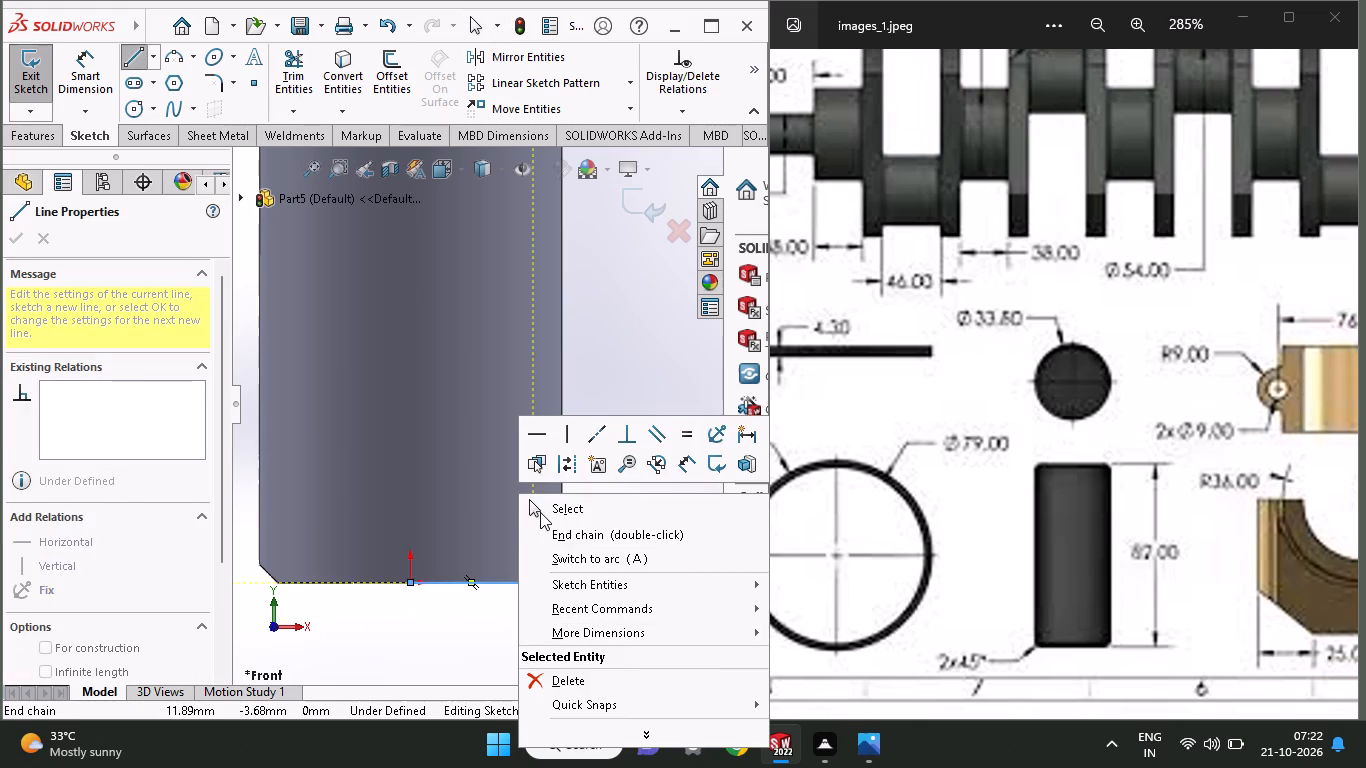
{"action": "left_click", "coordinate": [540, 512]}
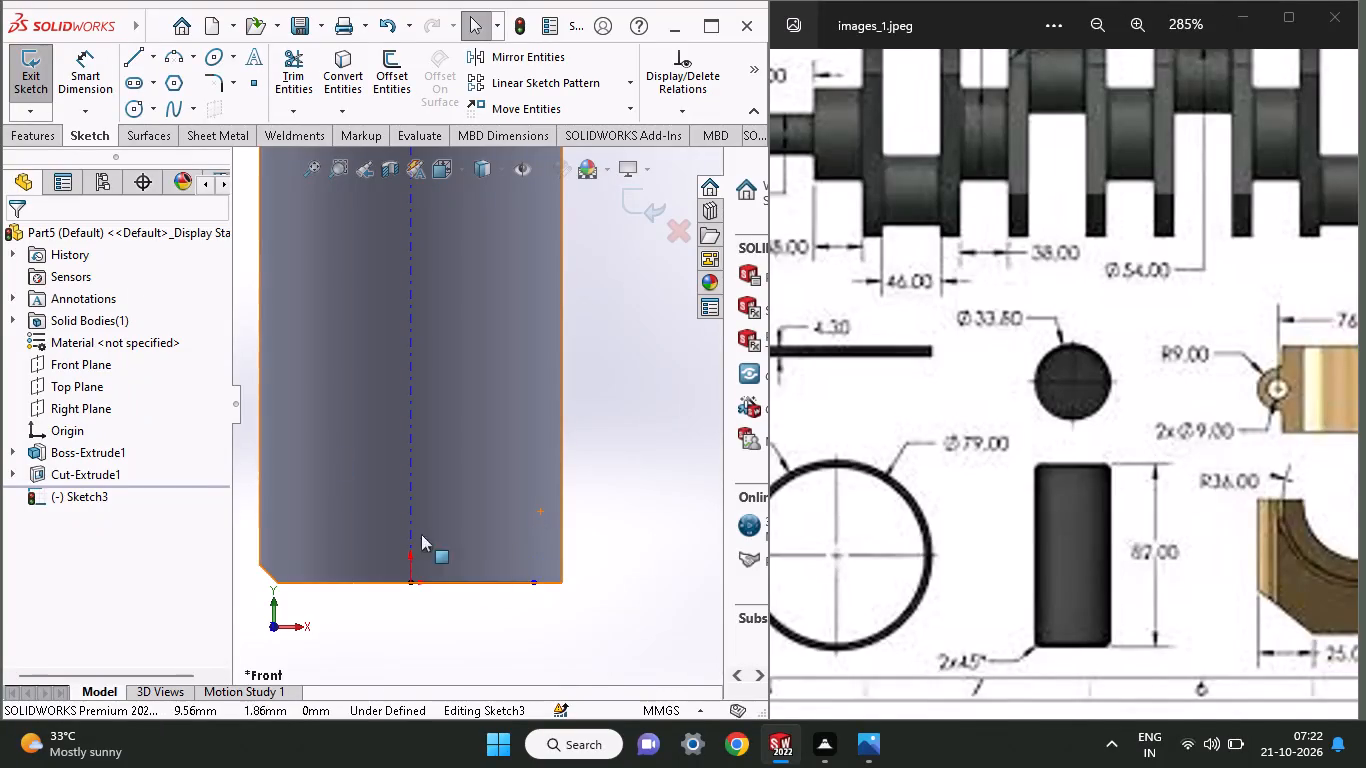
Draw a slanted line about 10.36 mm long from the horizontal line's right end, up and outward past the pin's right side.
{"action": "left_click", "coordinate": [133, 53]}
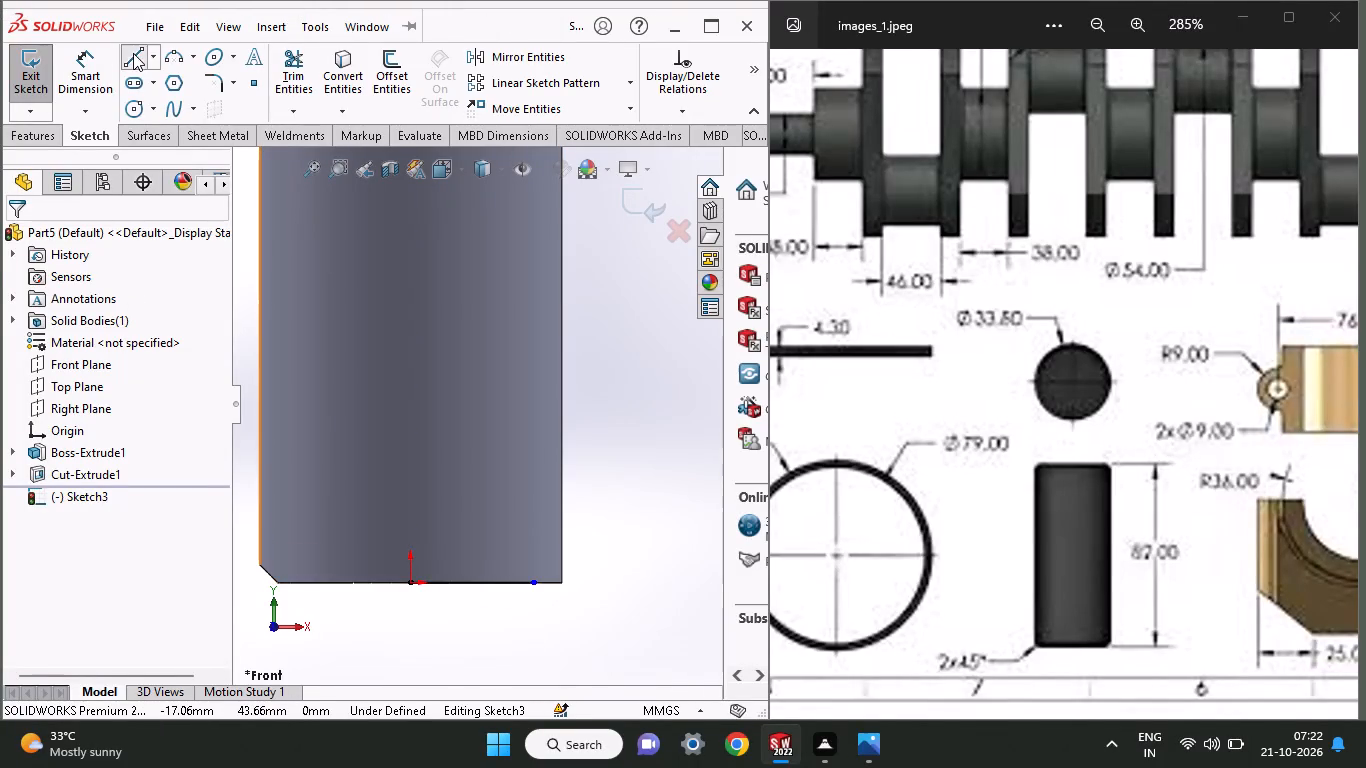
{"action": "left_click", "coordinate": [536, 585]}
{"action": "left_click", "coordinate": [589, 508]}
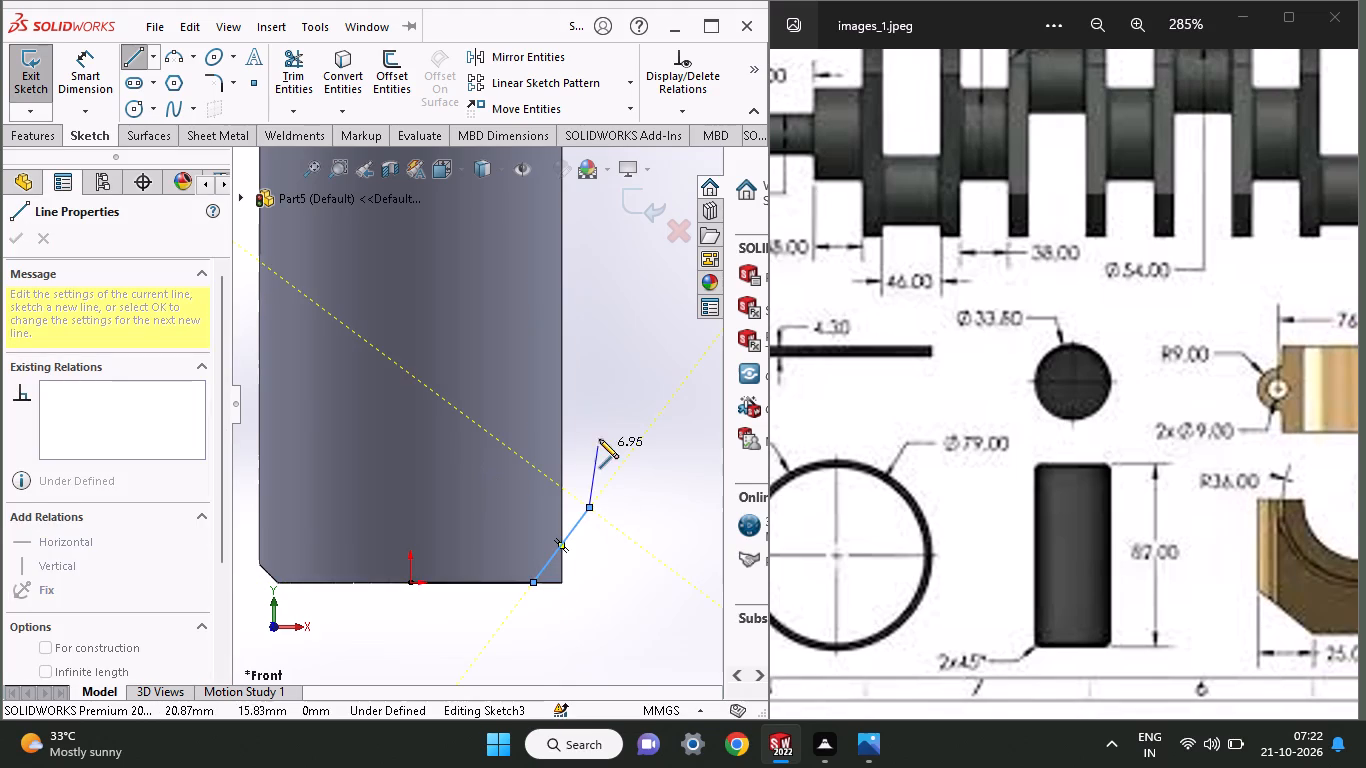
{"action": "right_click", "coordinate": [599, 439]}
{"action": "left_click", "coordinate": [614, 459]}
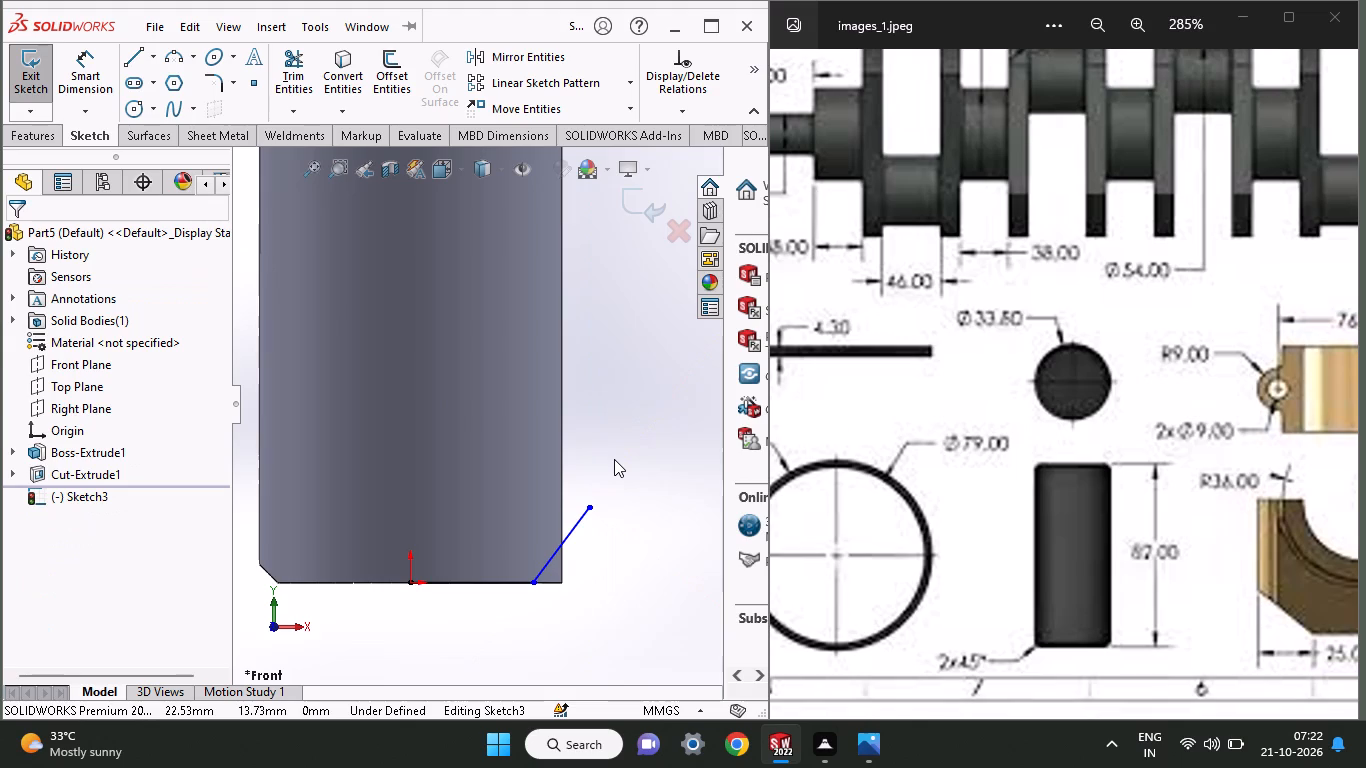
Dimension the angle between the bottom horizontal line and the slanted line as 135°.
{"action": "left_click", "coordinate": [87, 69]}
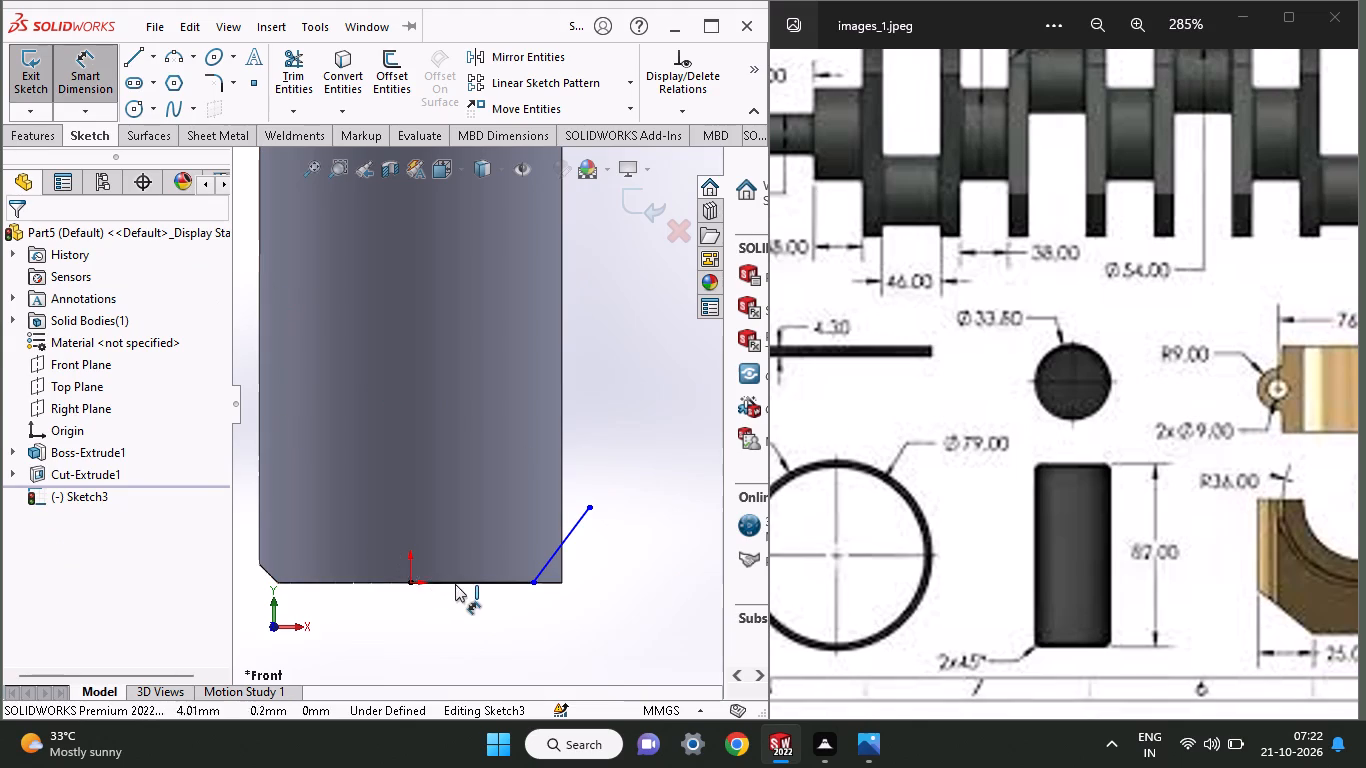
{"action": "left_click", "coordinate": [458, 584]}
{"action": "left_click", "coordinate": [563, 547]}
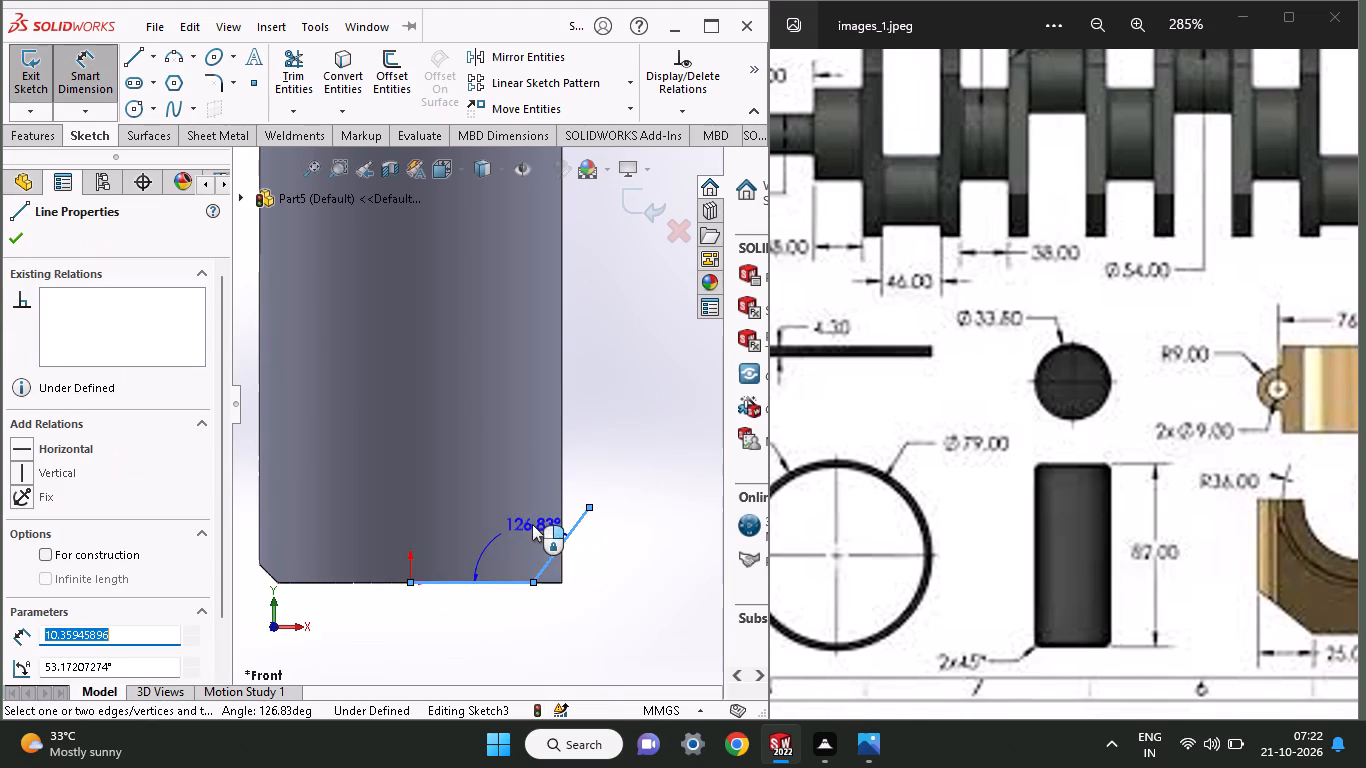
{"action": "left_click", "coordinate": [524, 521]}
{"action": "type", "text": "135"}
{"action": "key", "text": "Return"}
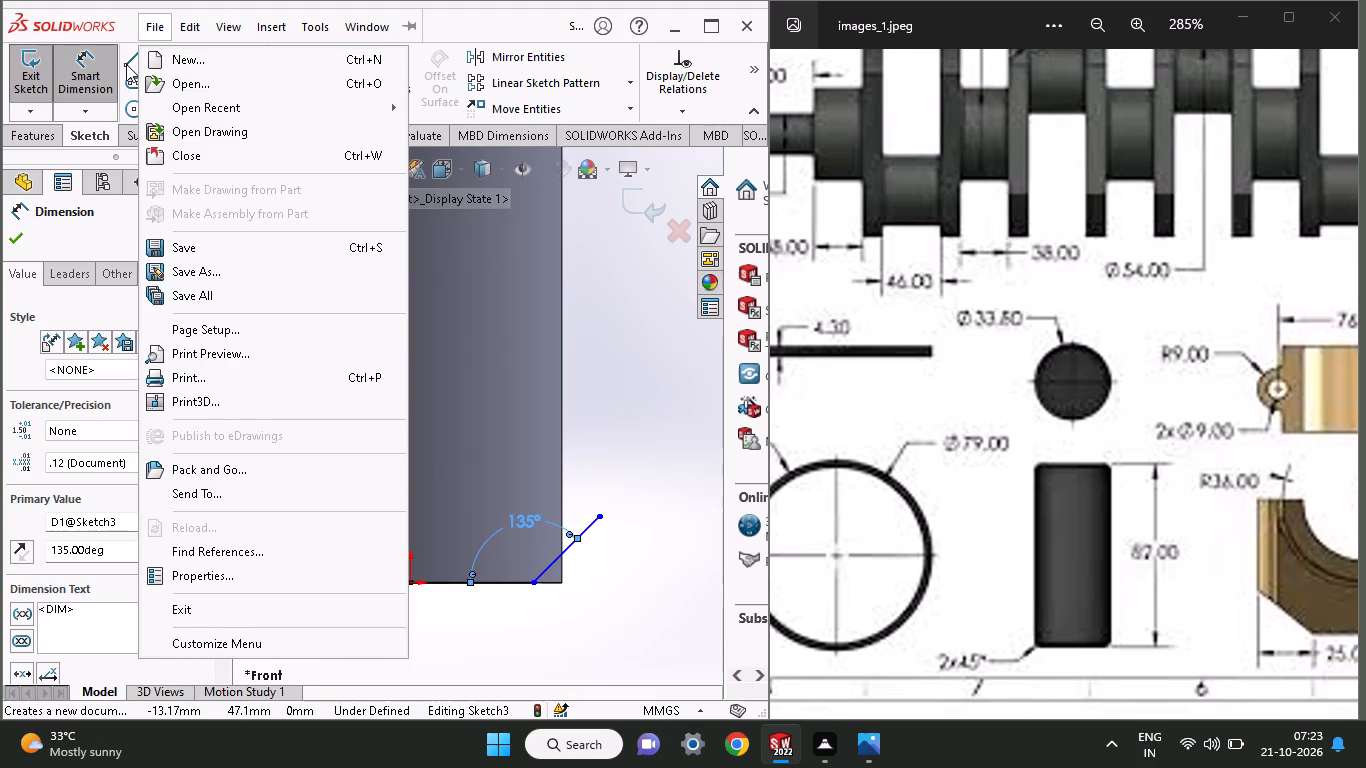
Draw a horizontal line about 7.33 mm long crossing the slanted line and the pin's right side, just above the bottom edge.
{"action": "left_click", "coordinate": [126, 64]}
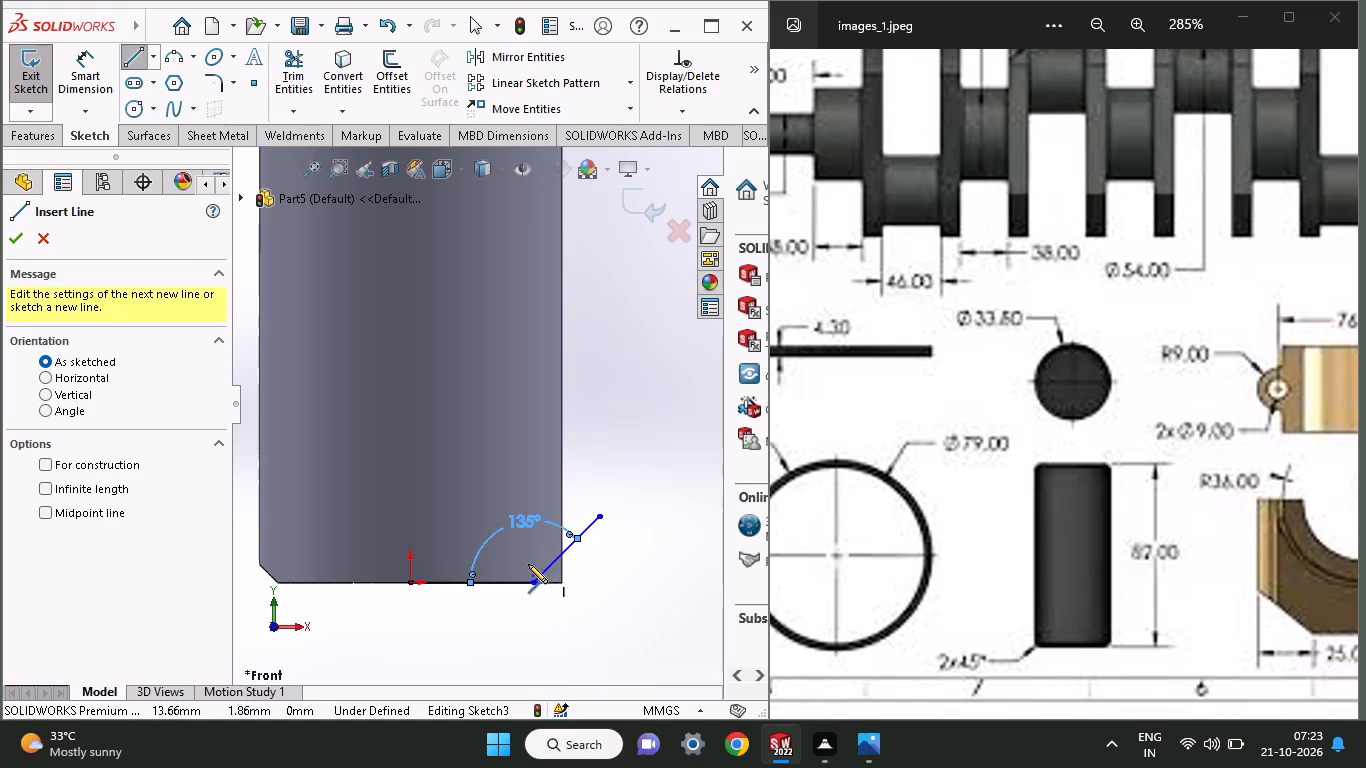
{"action": "left_click", "coordinate": [516, 563]}
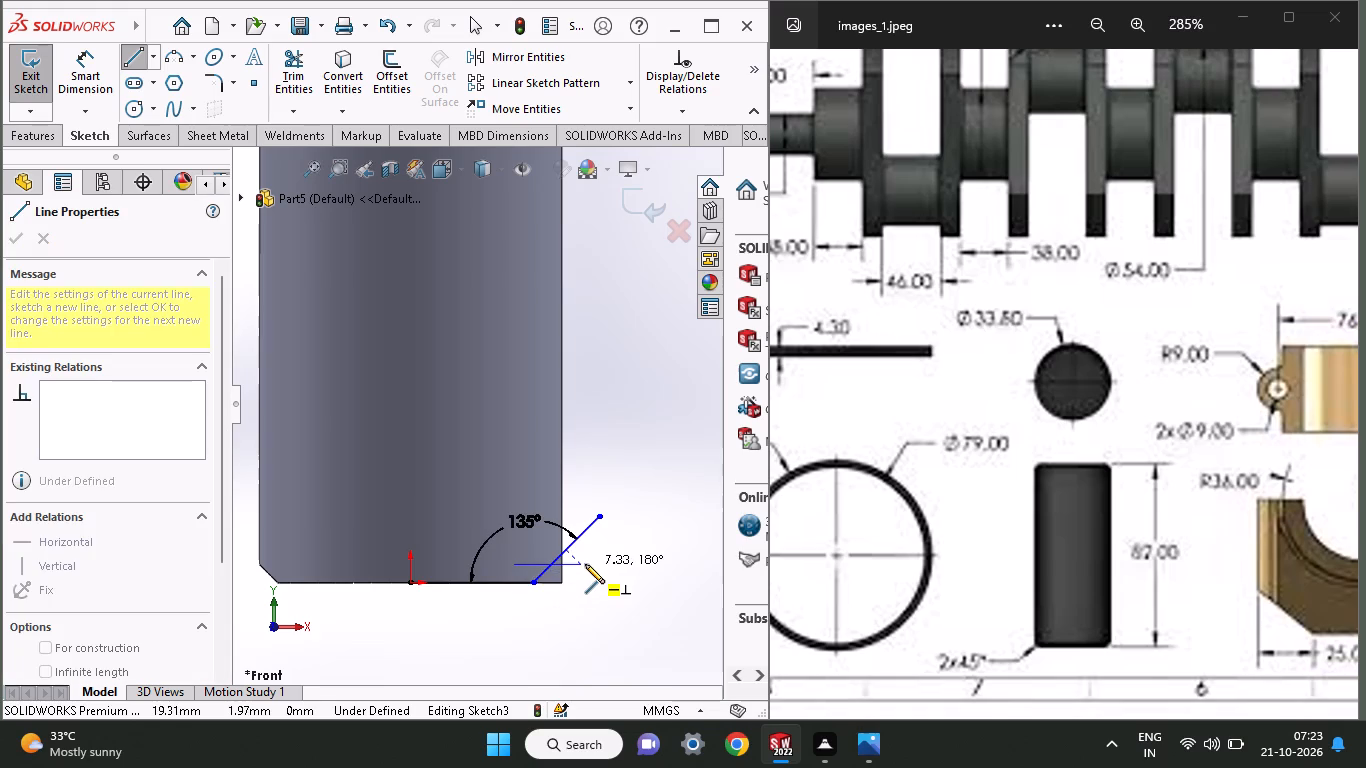
{"action": "left_click", "coordinate": [585, 564]}
{"action": "right_click", "coordinate": [601, 545]}
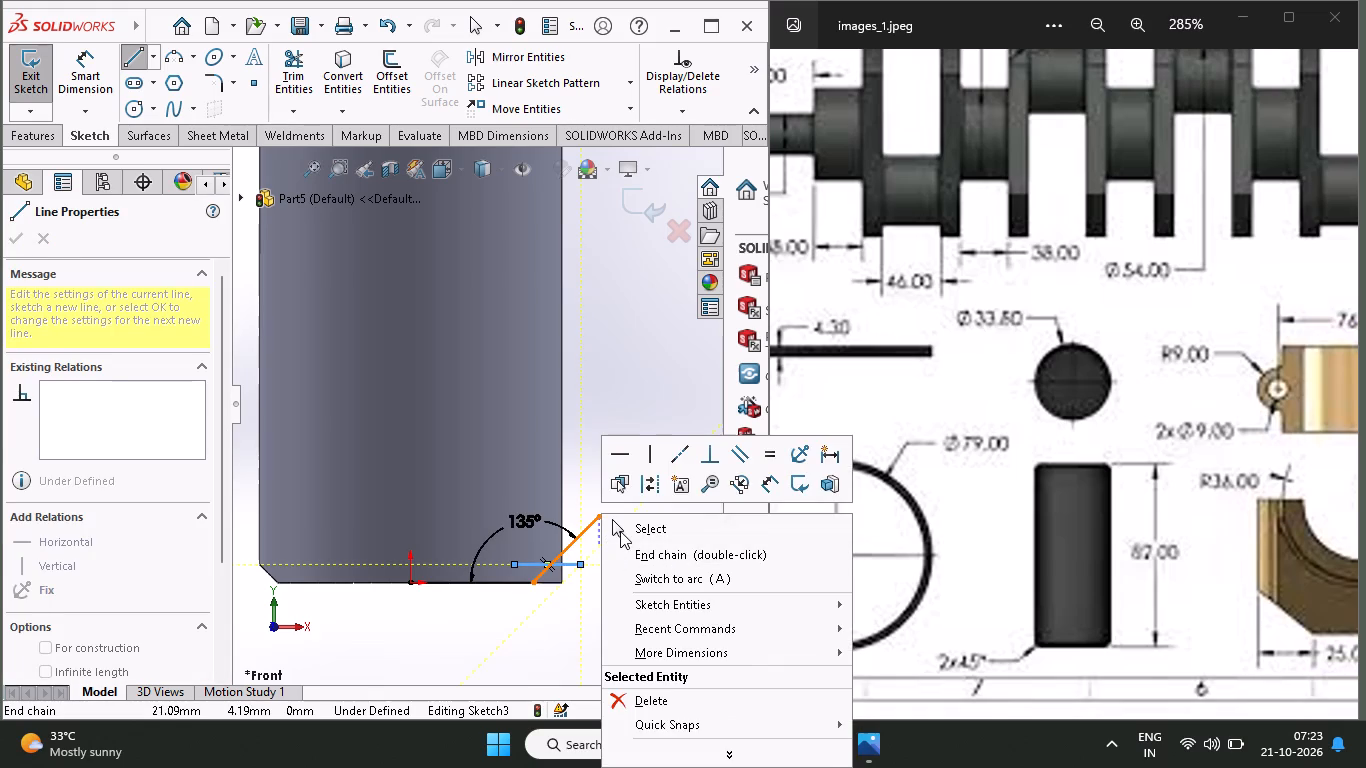
{"action": "left_click", "coordinate": [620, 531]}
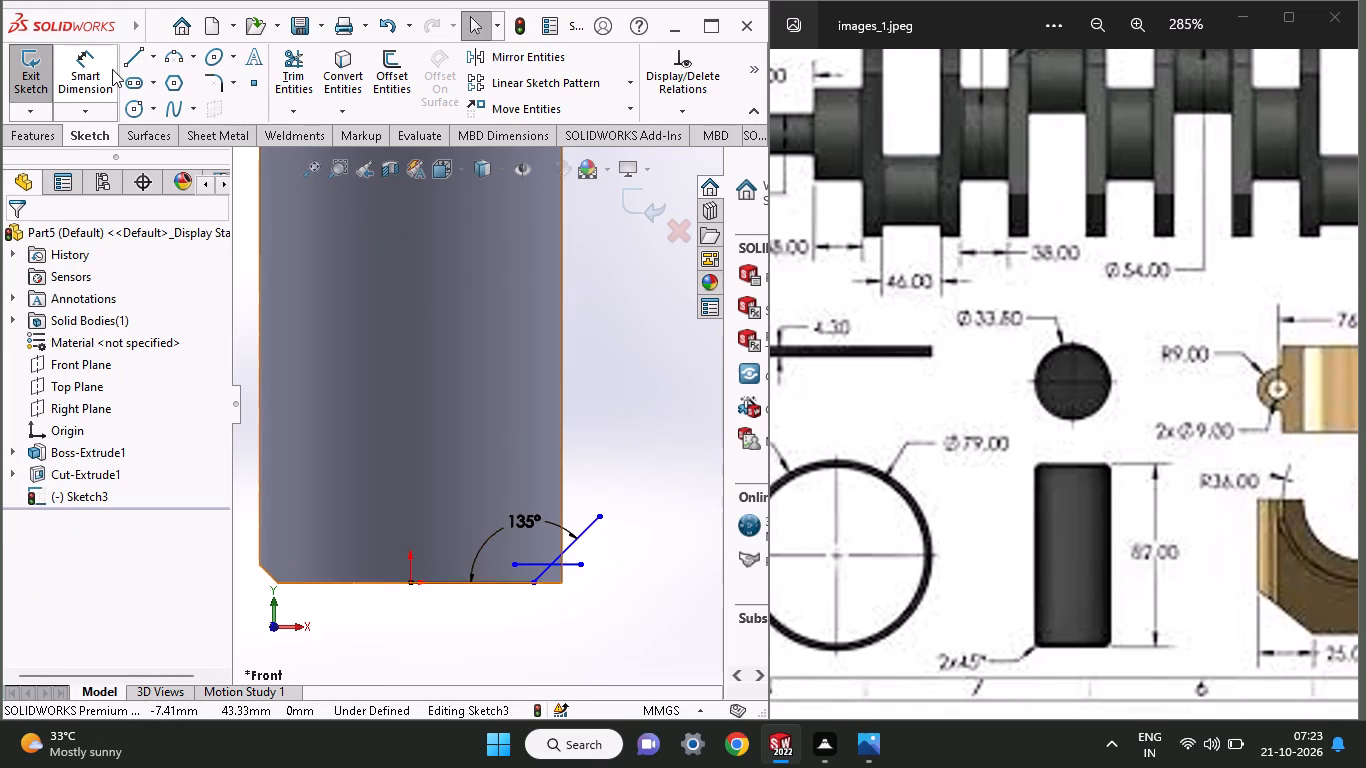
Dimension the vertical distance from the pin's bottom-right corner to the short horizontal line's right end as 2 mm.
{"action": "left_click", "coordinate": [104, 69]}
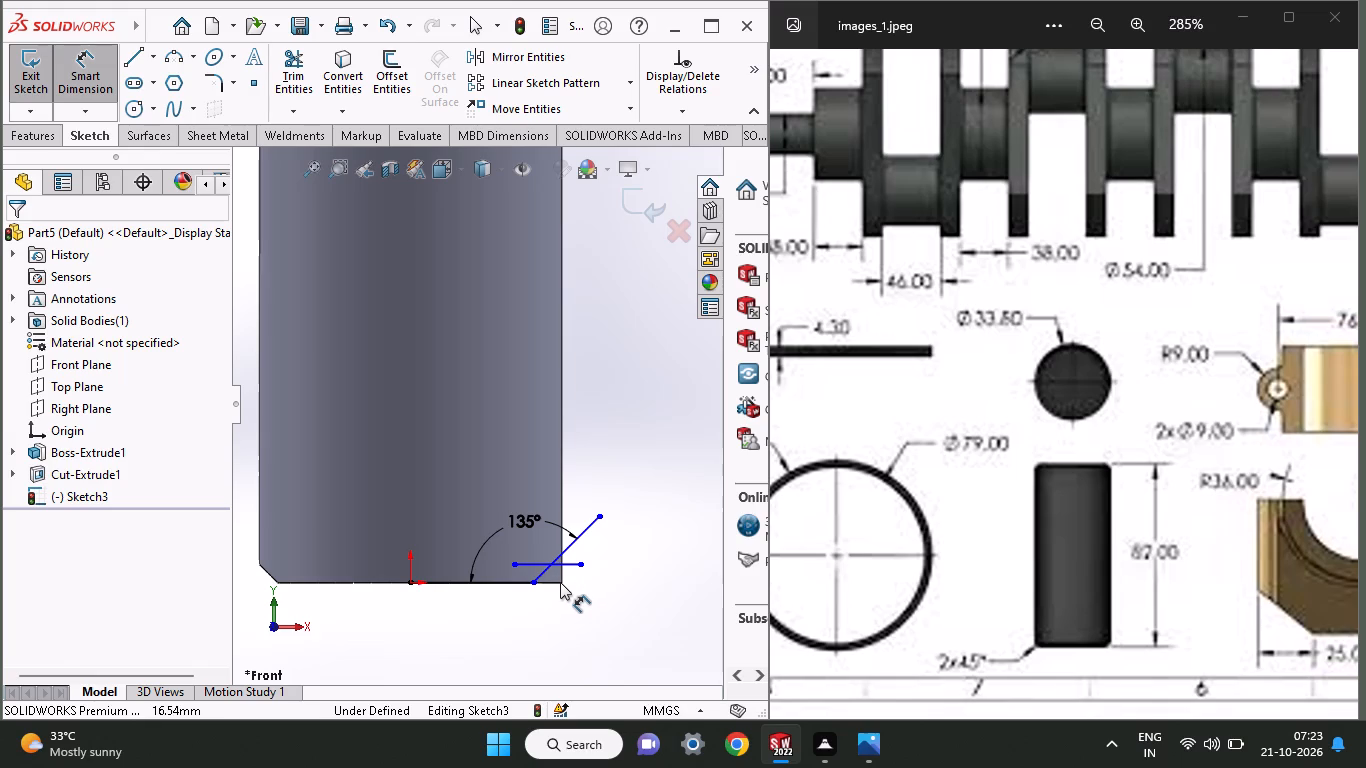
{"action": "left_click", "coordinate": [560, 584]}
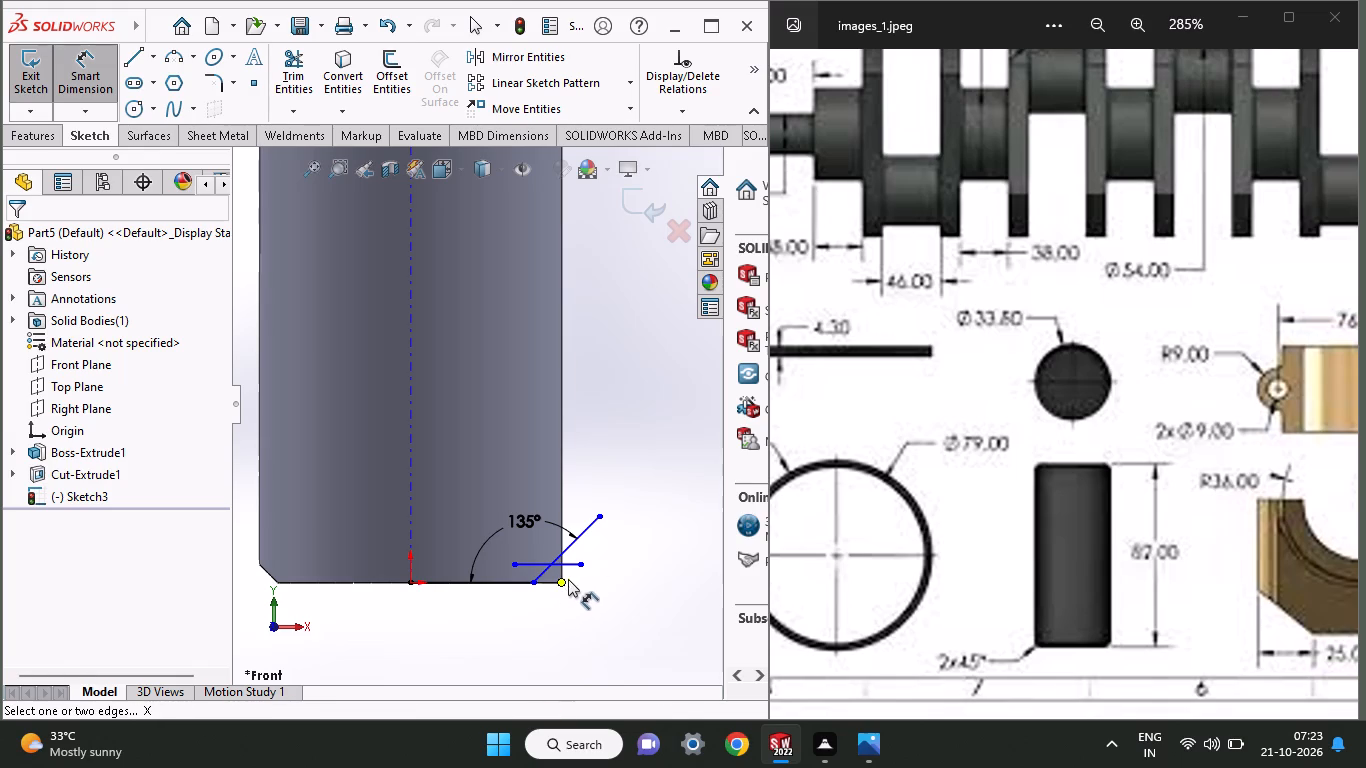
{"action": "left_click", "coordinate": [584, 567]}
{"action": "left_click", "coordinate": [633, 576]}
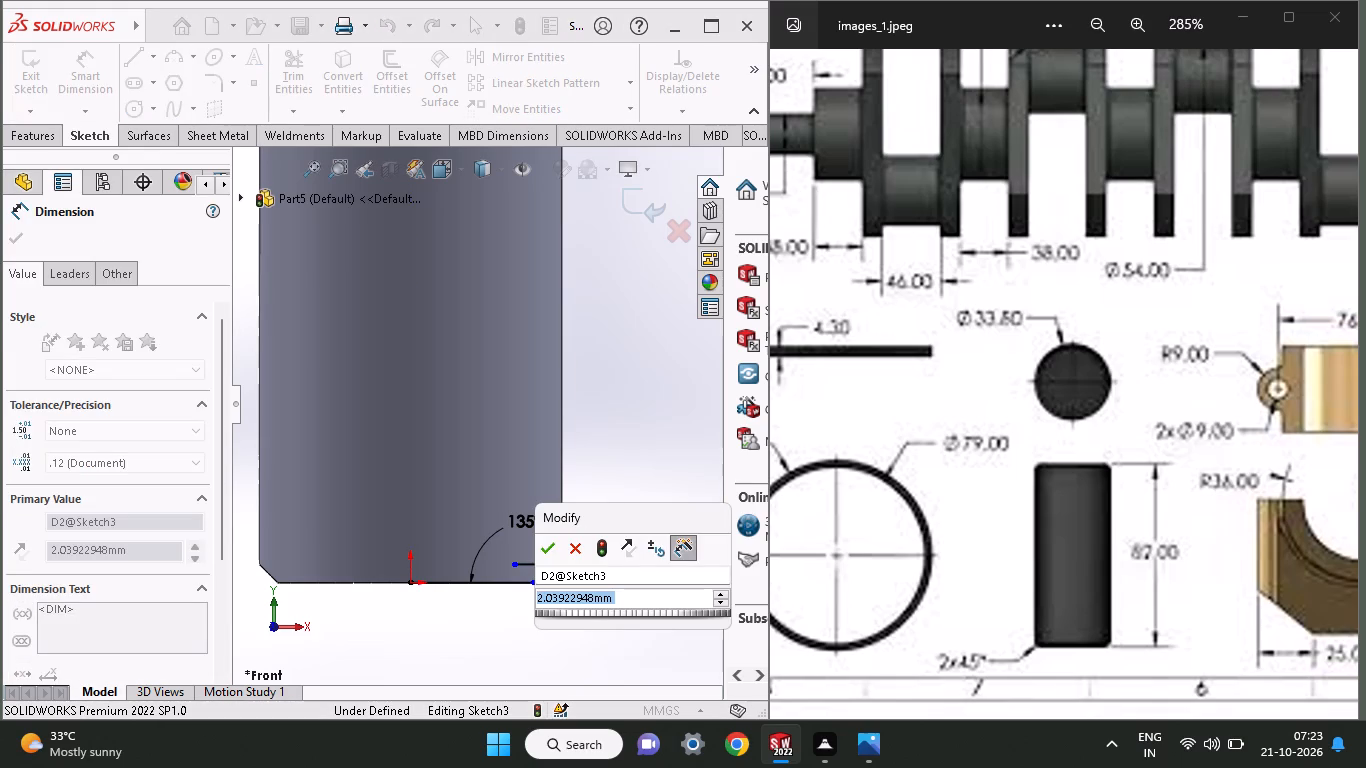
{"action": "key", "text": "2"}
{"action": "key", "text": "Return"}
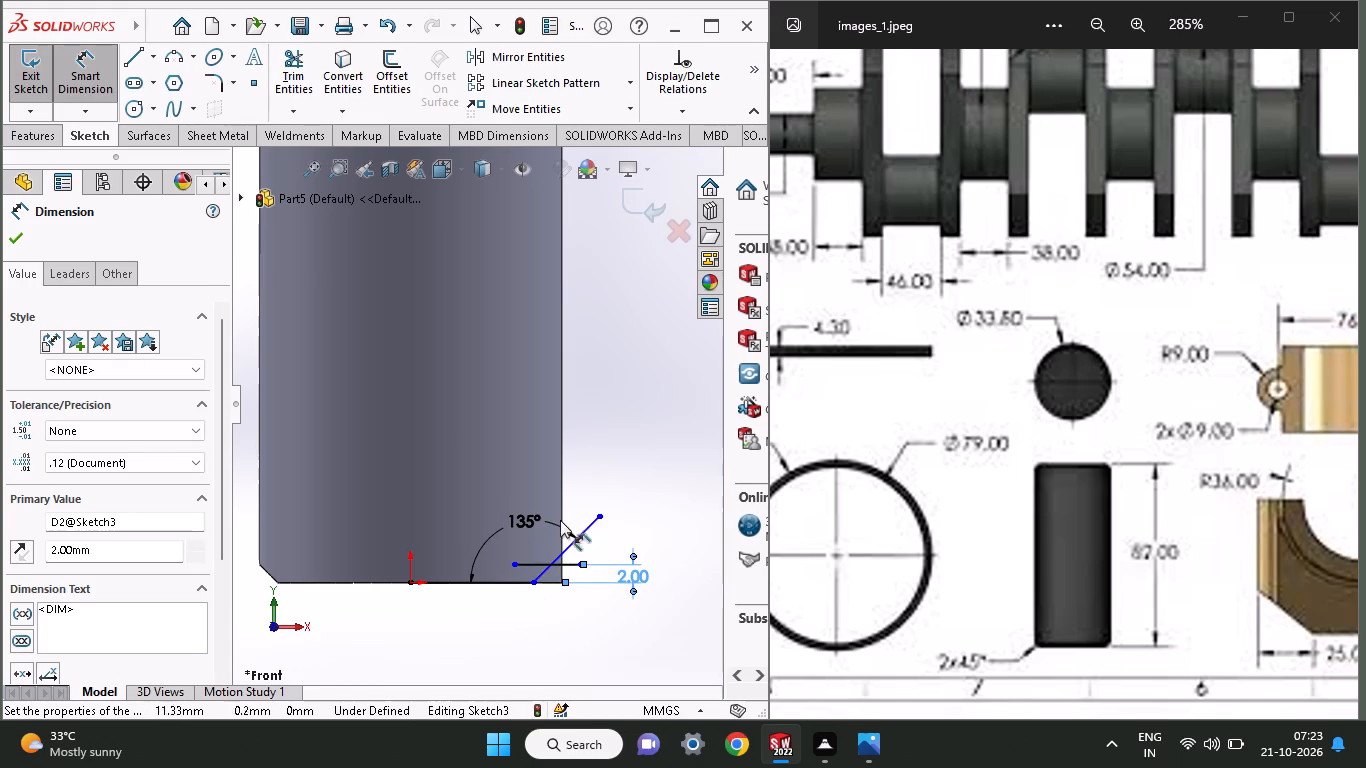
Trim the crossing sketch lines at the pin's bottom-right corner using Power trim.
{"action": "left_click", "coordinate": [291, 71]}
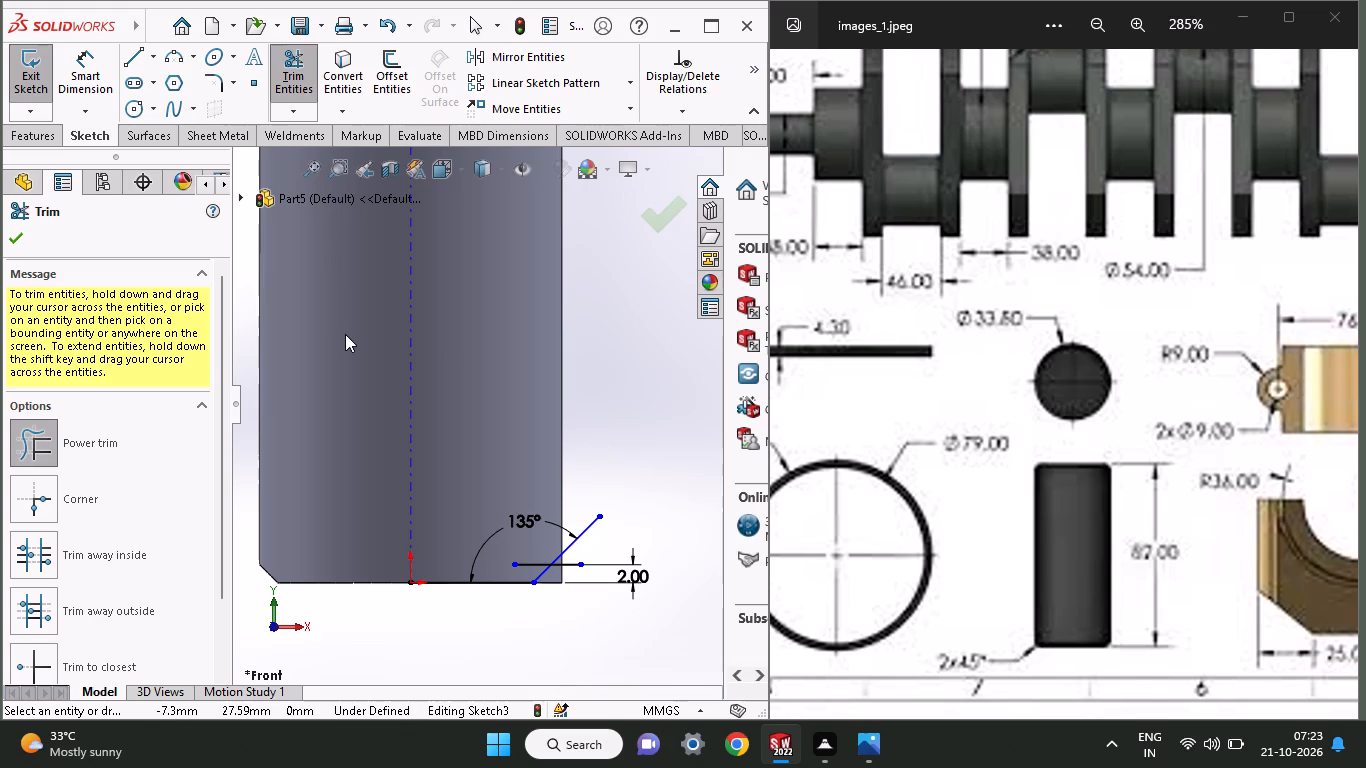
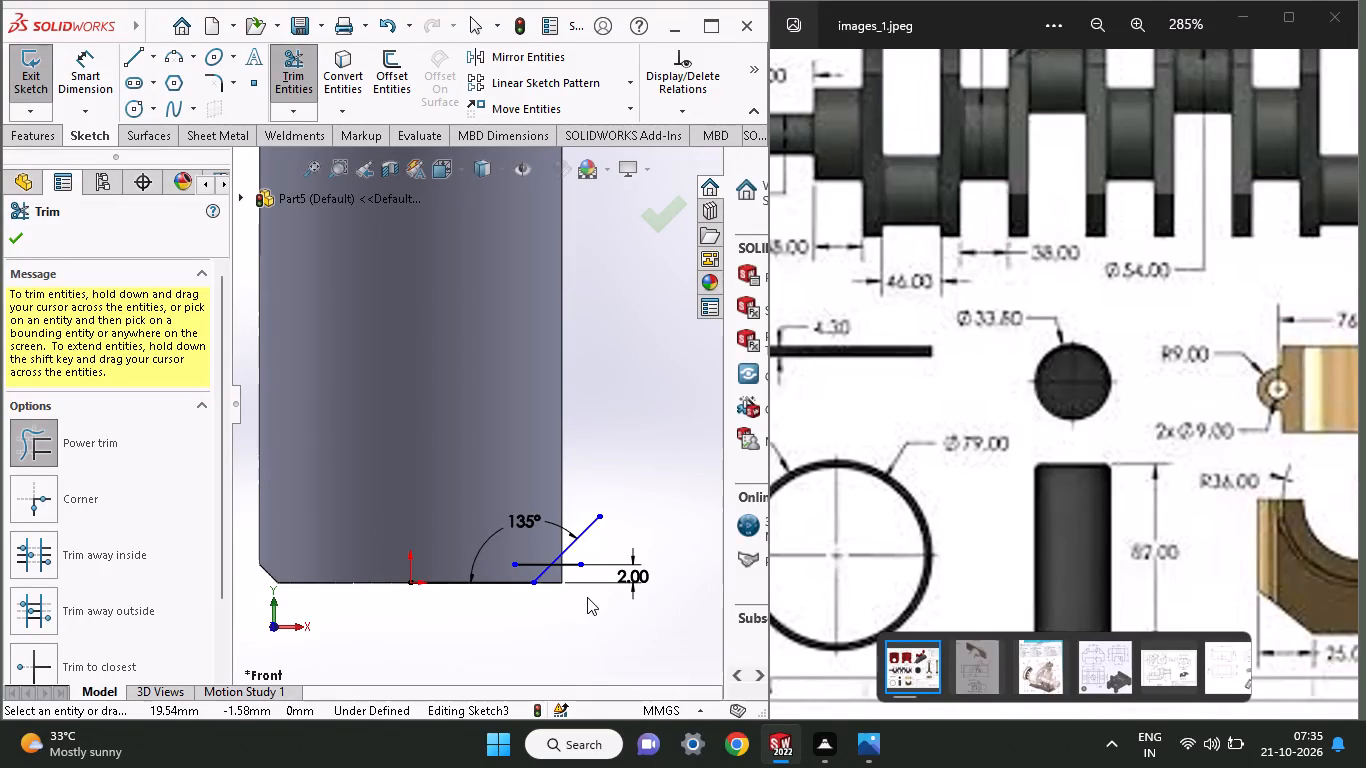
Dimension the horizontal distance from the pin's bottom-right corner to the slanted line's lower end as 2 mm.
{"action": "scroll", "coordinate": [587, 597], "scroll_direction": "down", "scroll_amount": 4, "text": "ctrl"}
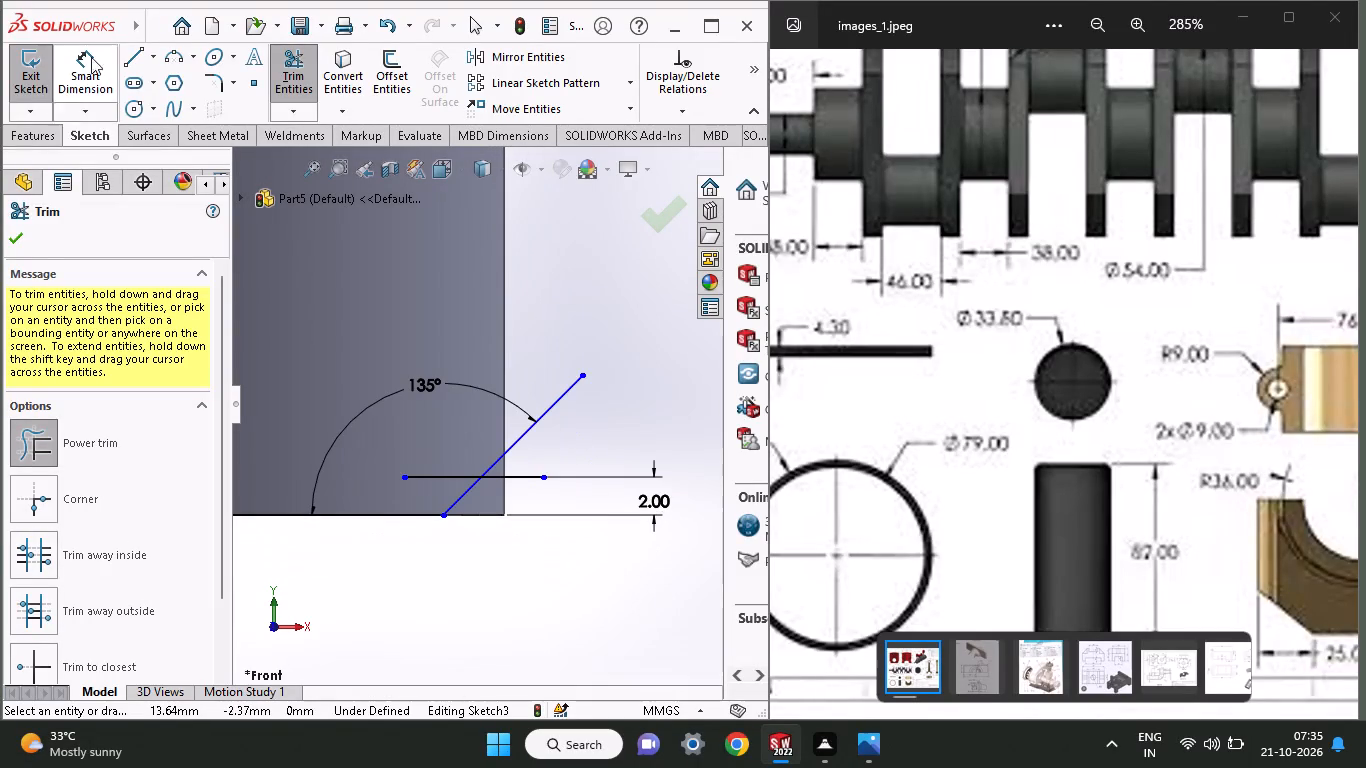
{"action": "left_click", "coordinate": [99, 81]}
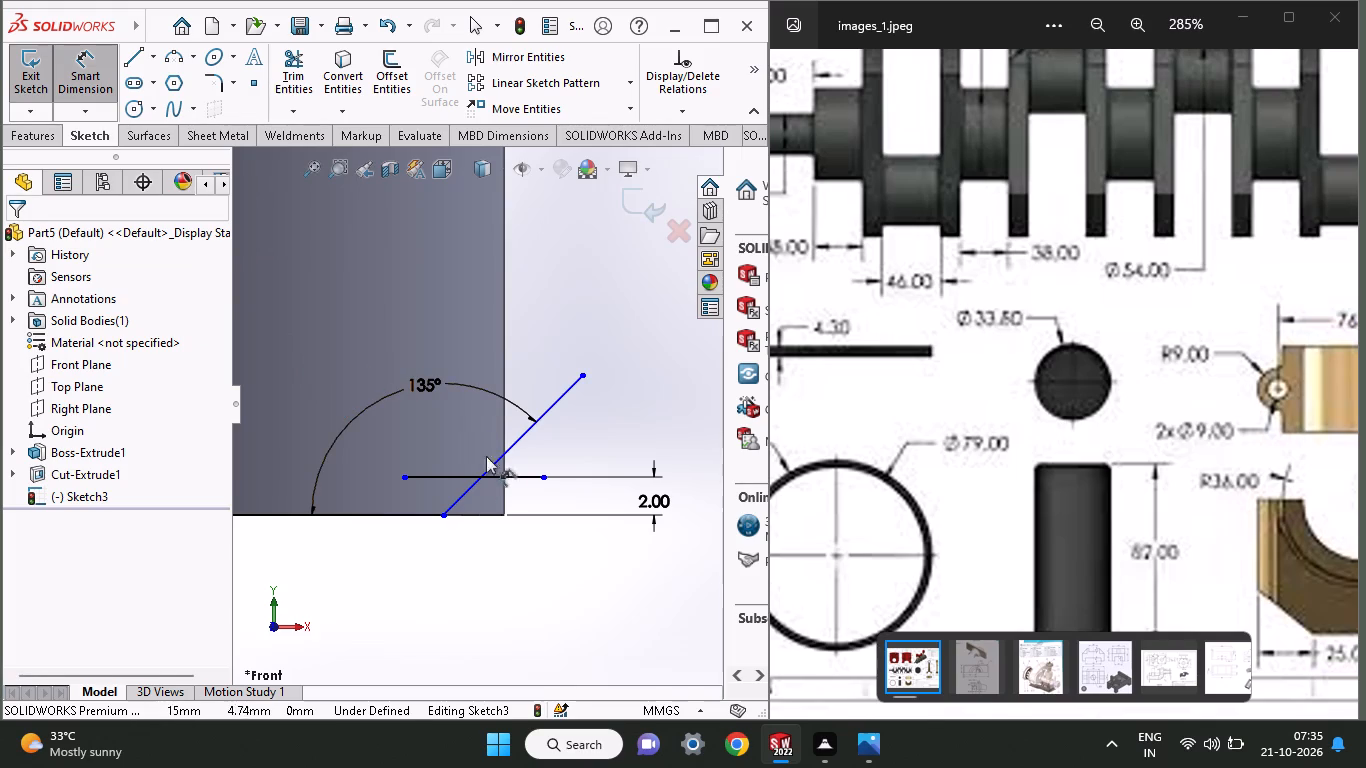
{"action": "left_click", "coordinate": [442, 508]}
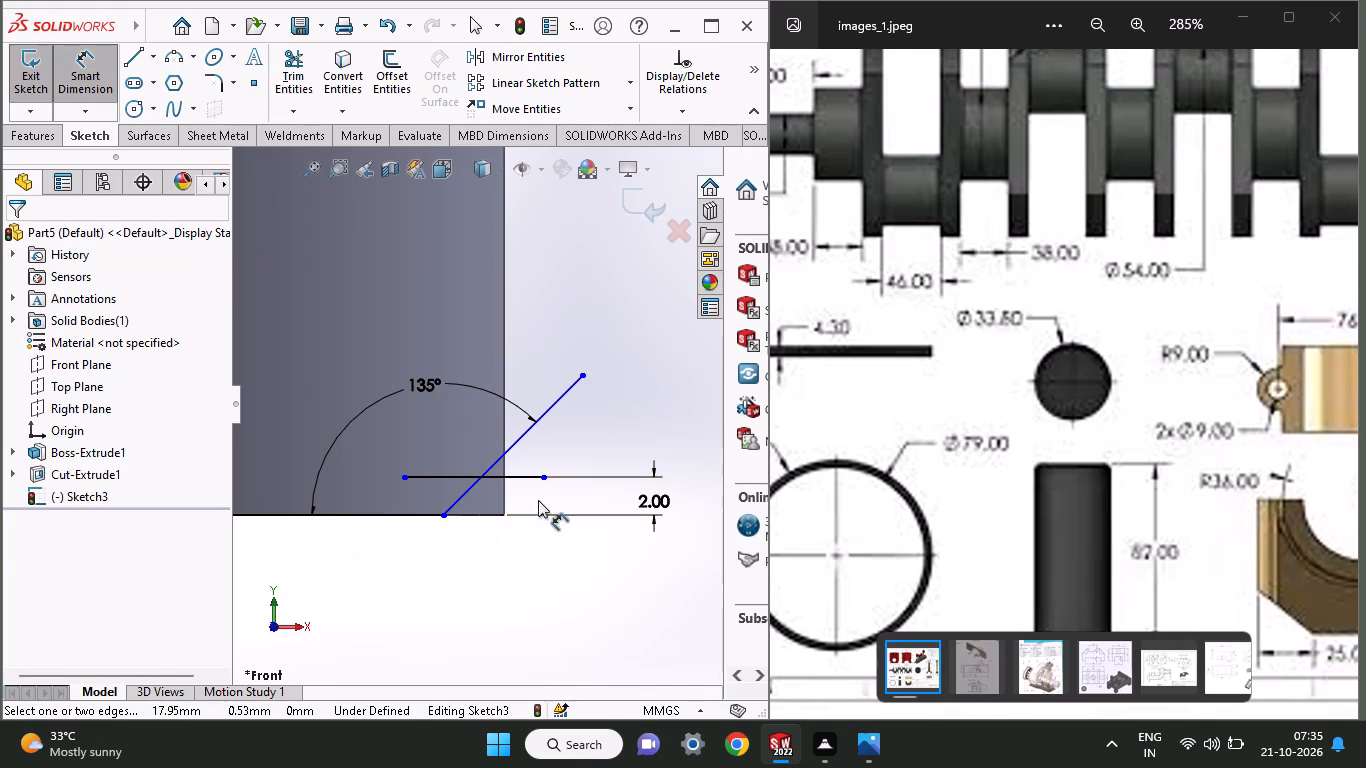
{"action": "left_click", "coordinate": [501, 516]}
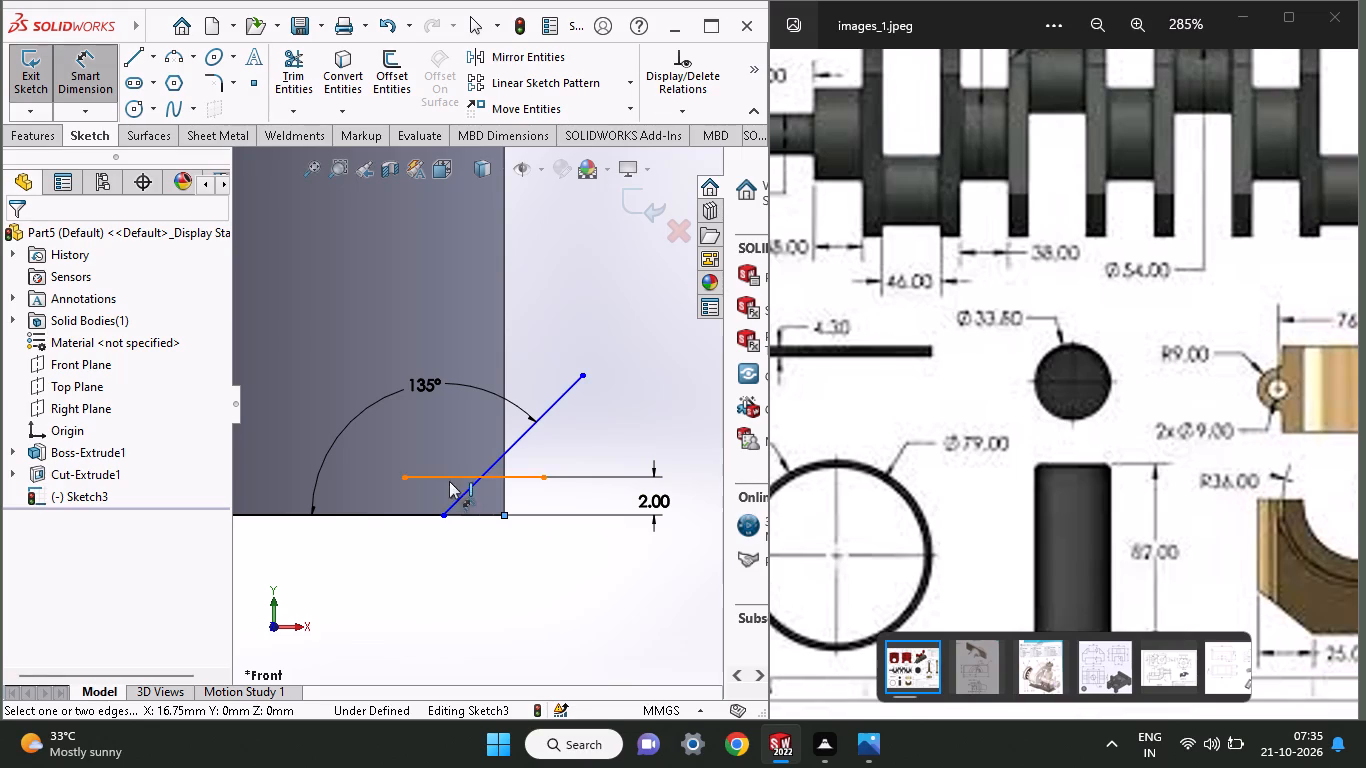
{"action": "left_click", "coordinate": [445, 512]}
{"action": "left_click", "coordinate": [449, 539]}
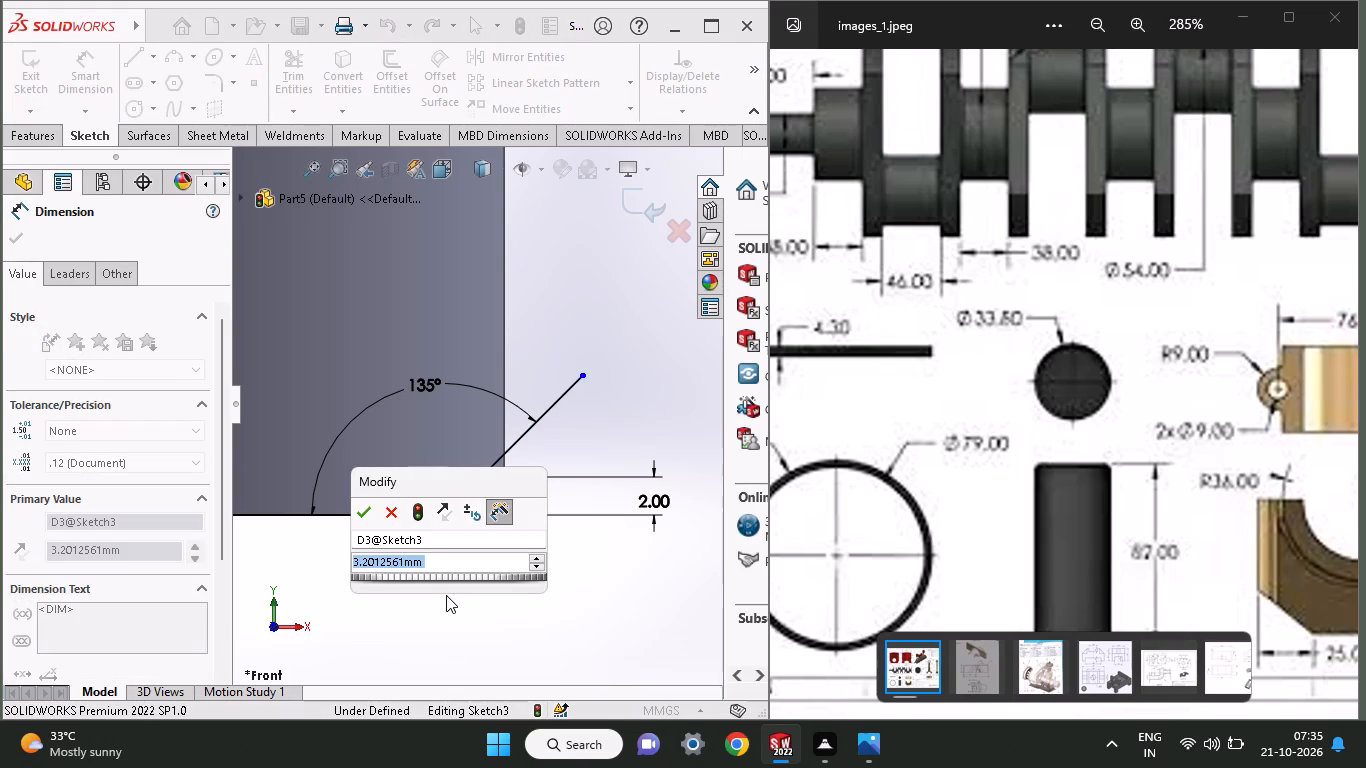
{"action": "key", "text": "2"}
{"action": "key", "text": "Return"}
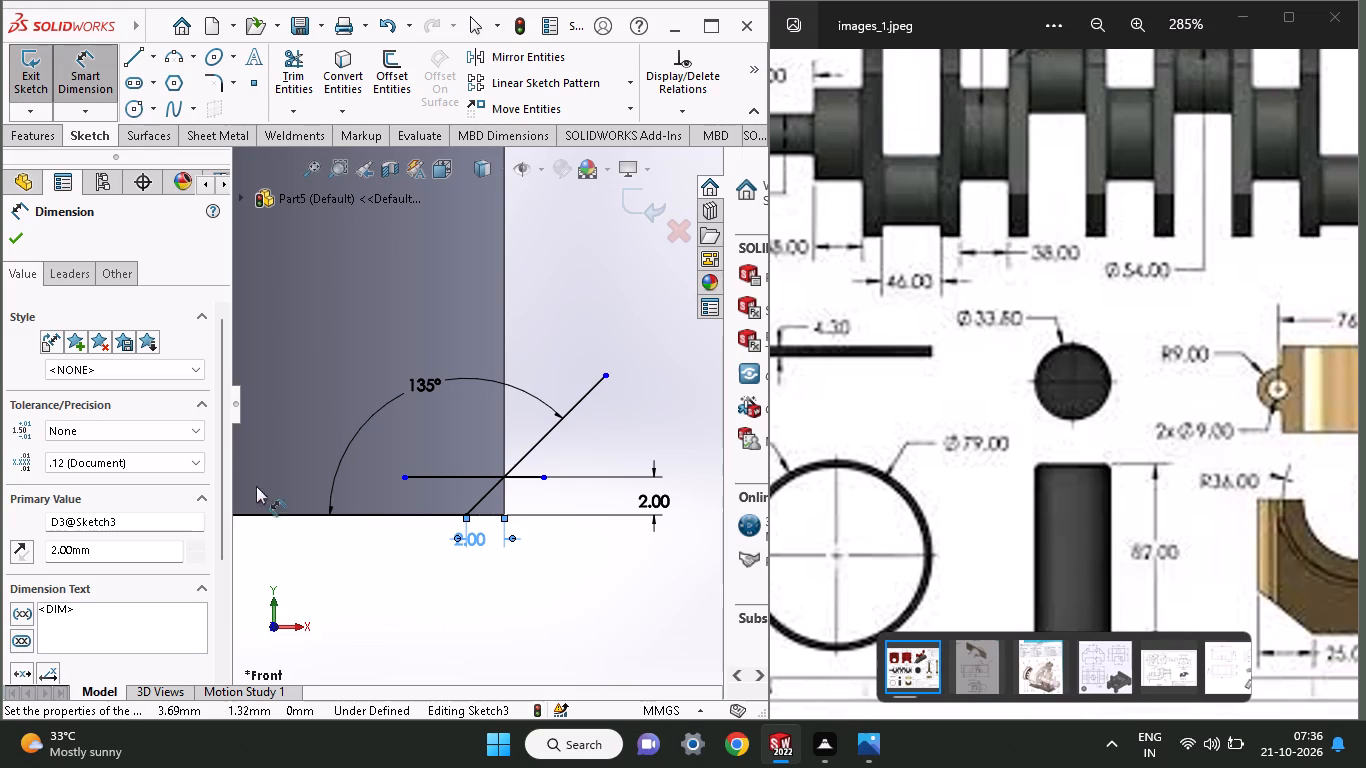
Trim away the short horizontal line and the part of the slanted line extending beyond the pin's right side.
{"action": "left_click", "coordinate": [306, 72]}
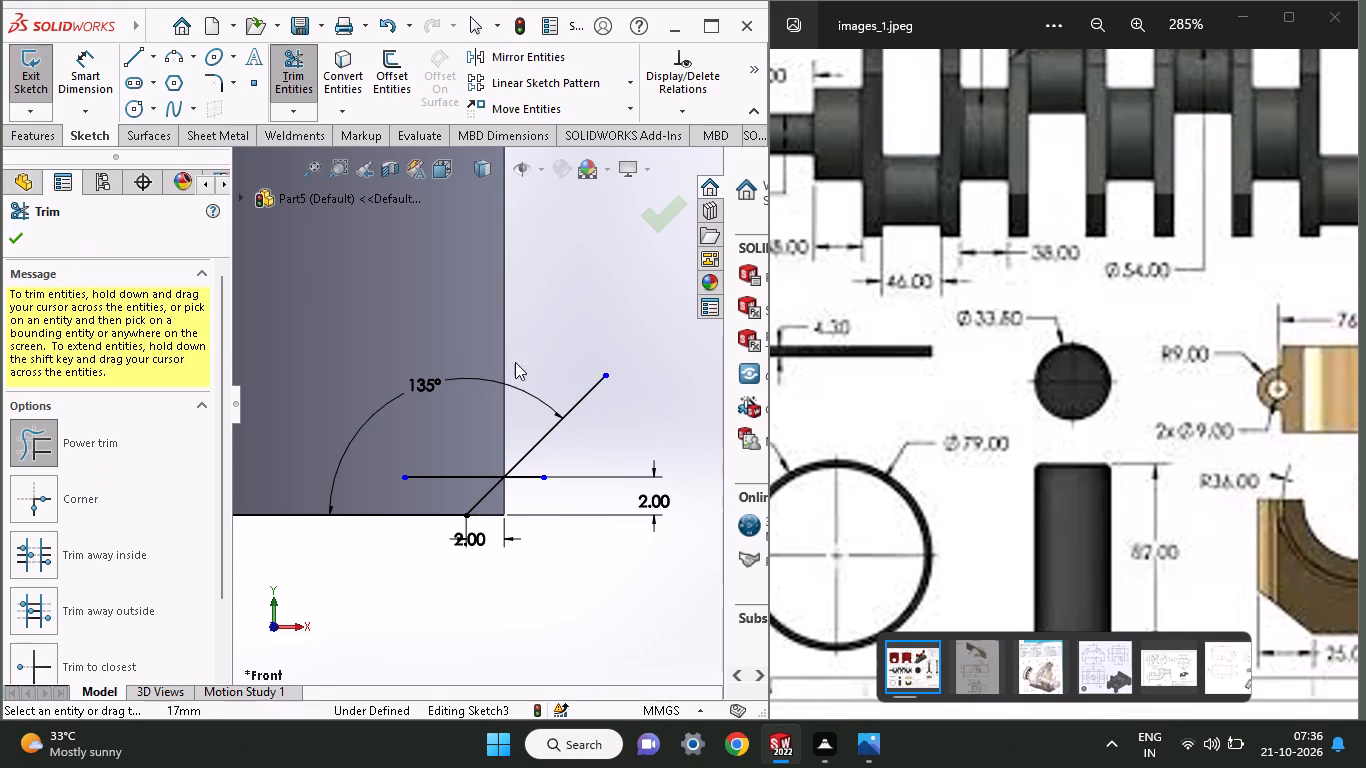
{"action": "left_click_drag", "start_coordinate": [562, 357], "coordinate": [552, 387]}
{"action": "left_click_drag", "start_coordinate": [468, 447], "coordinate": [456, 492]}
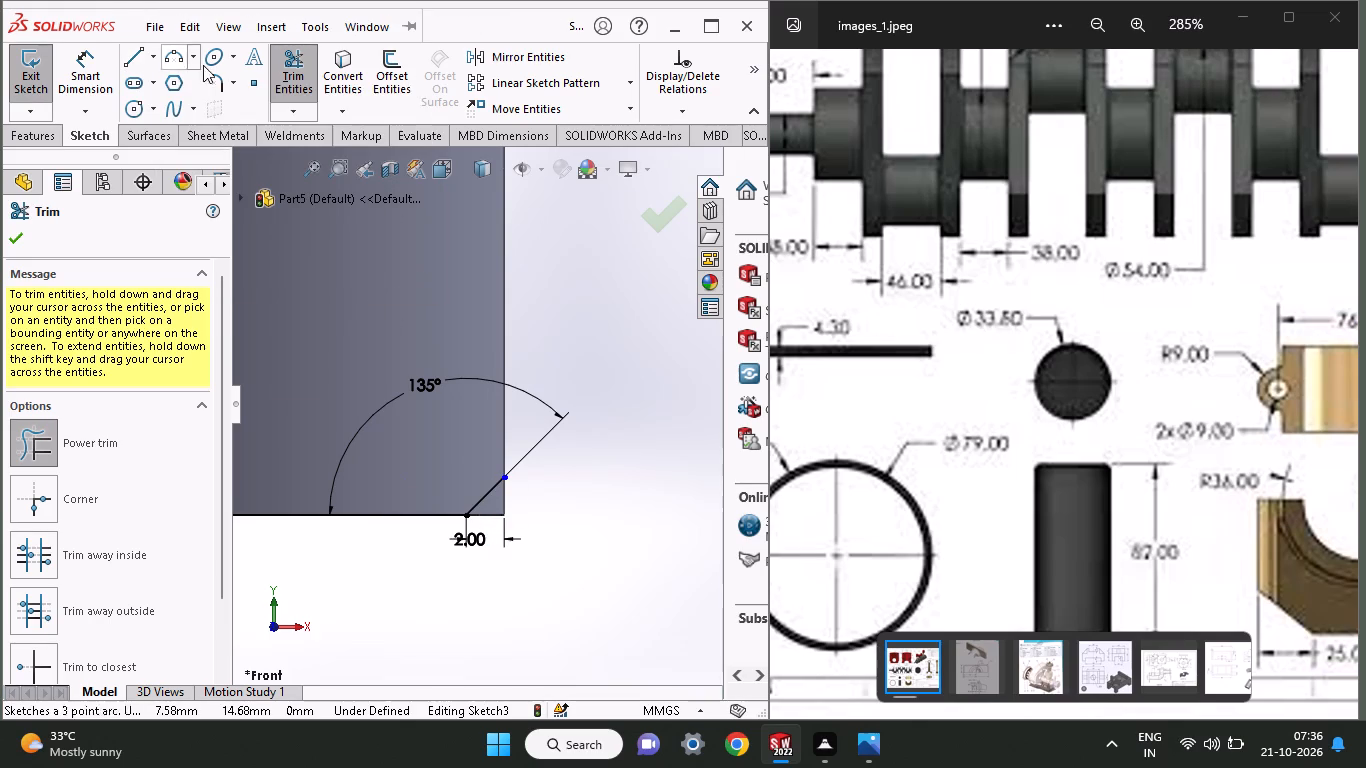
Draw a 3 Point Corner Rectangle with its first side on the 2.83 mm slanted line, extending outward over the pin's bottom-right corner.
{"action": "left_click", "coordinate": [746, 69]}
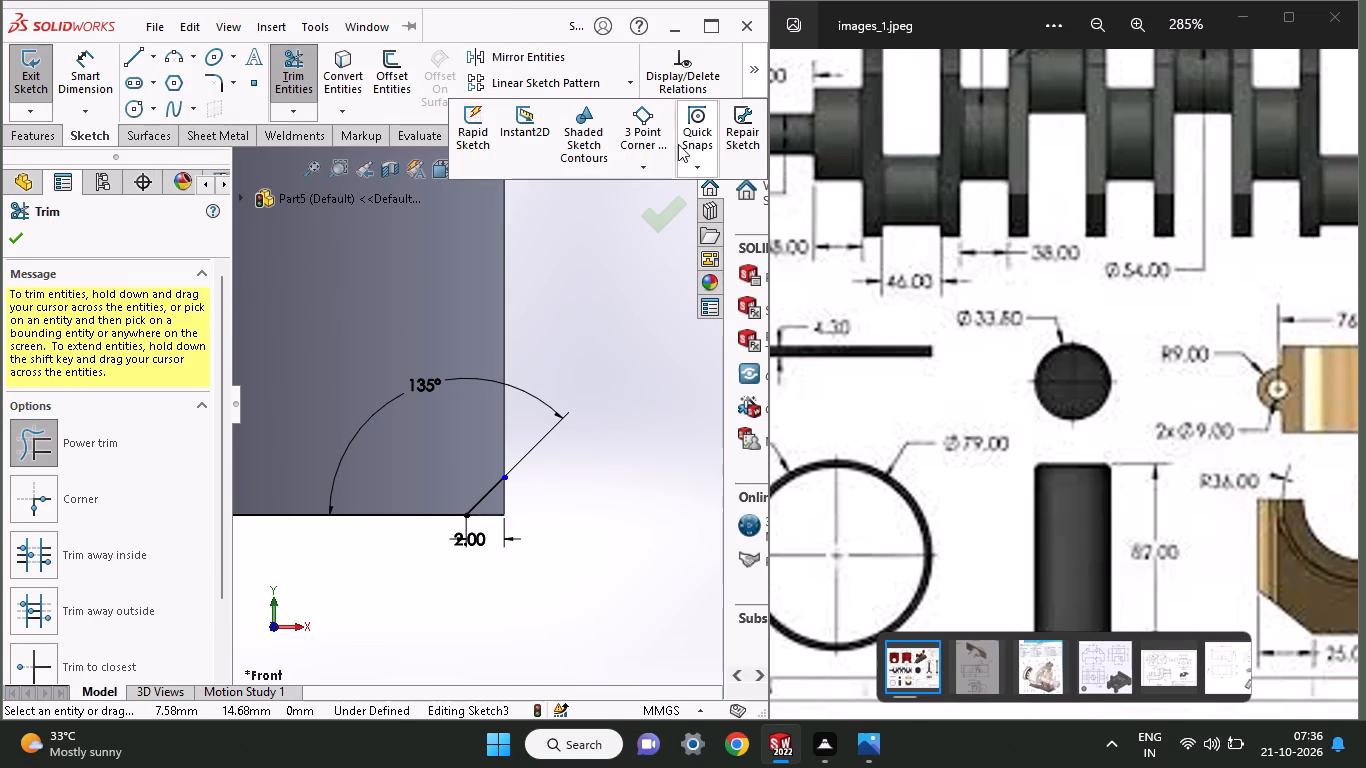
{"action": "left_click", "coordinate": [639, 129]}
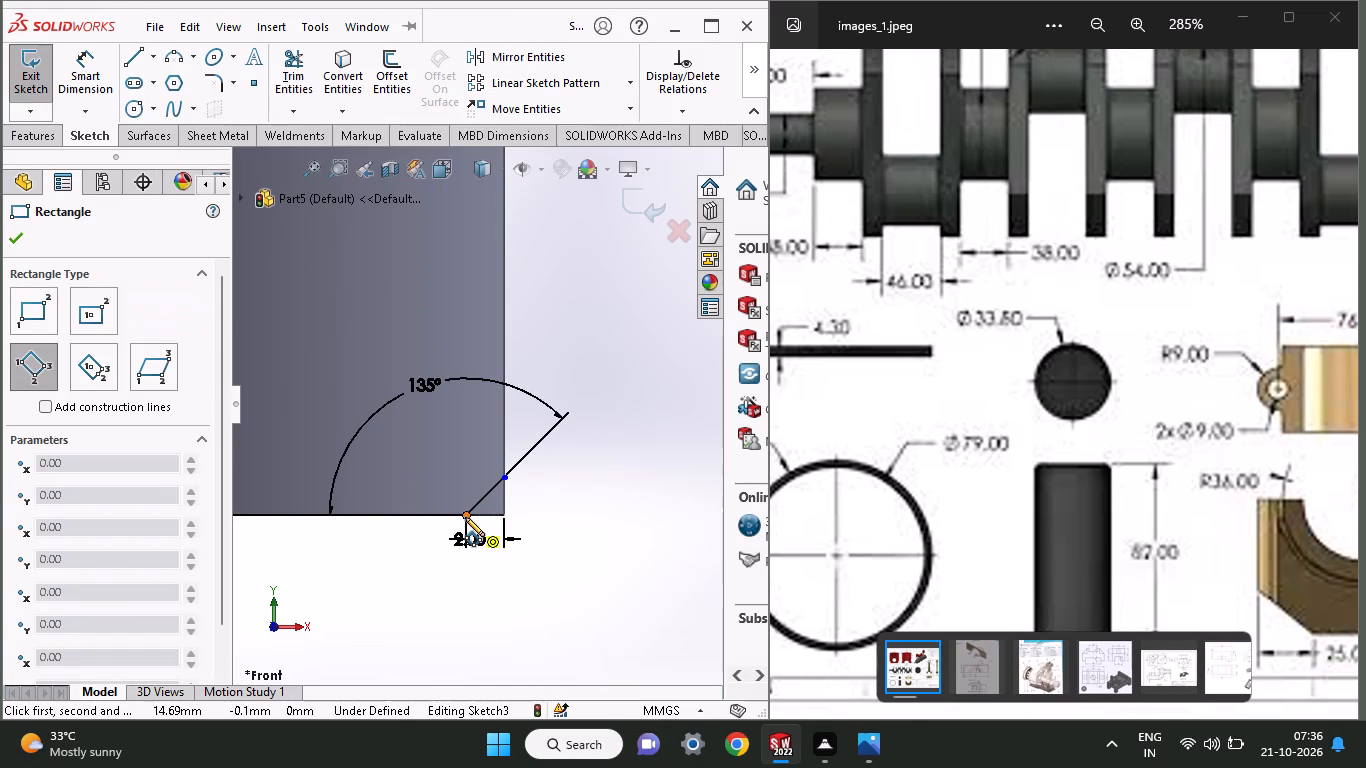
{"action": "left_click", "coordinate": [465, 517]}
{"action": "left_click", "coordinate": [504, 475]}
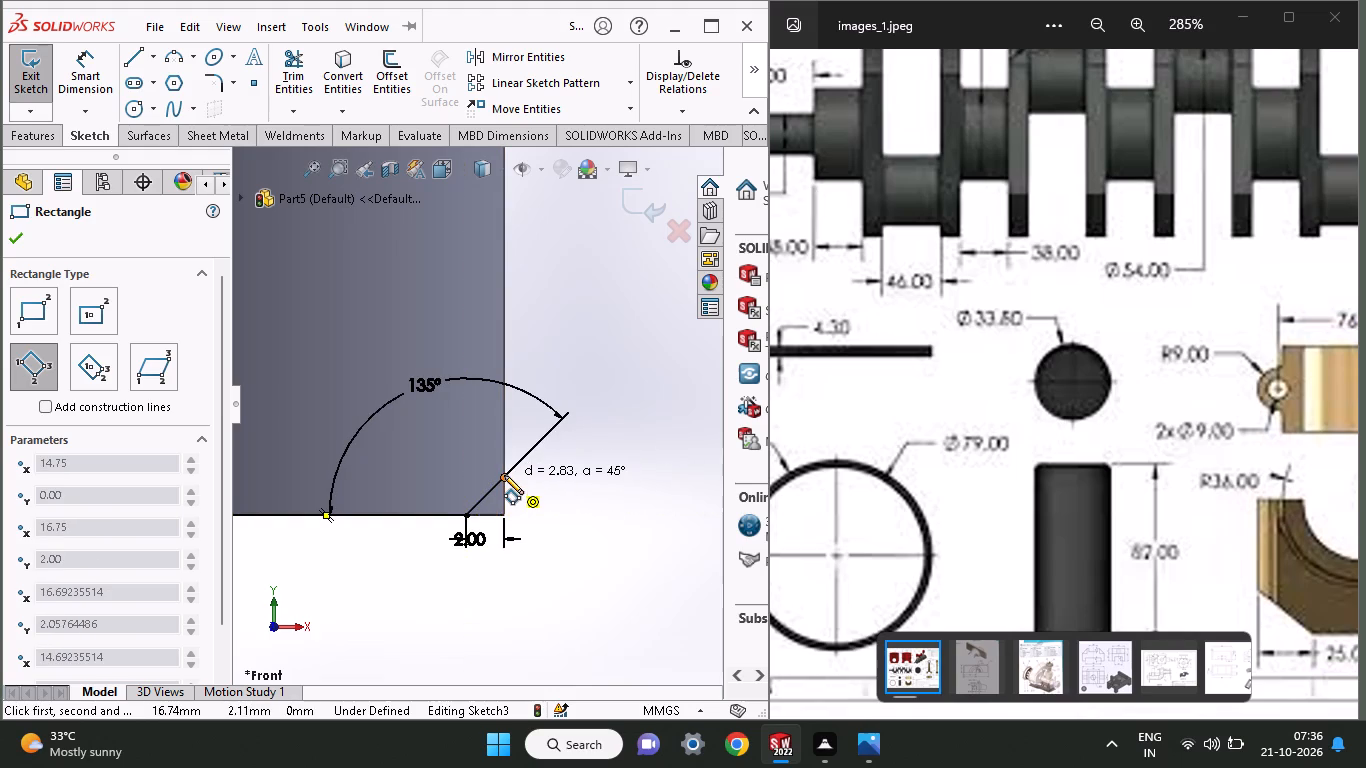
{"action": "left_click", "coordinate": [531, 554]}
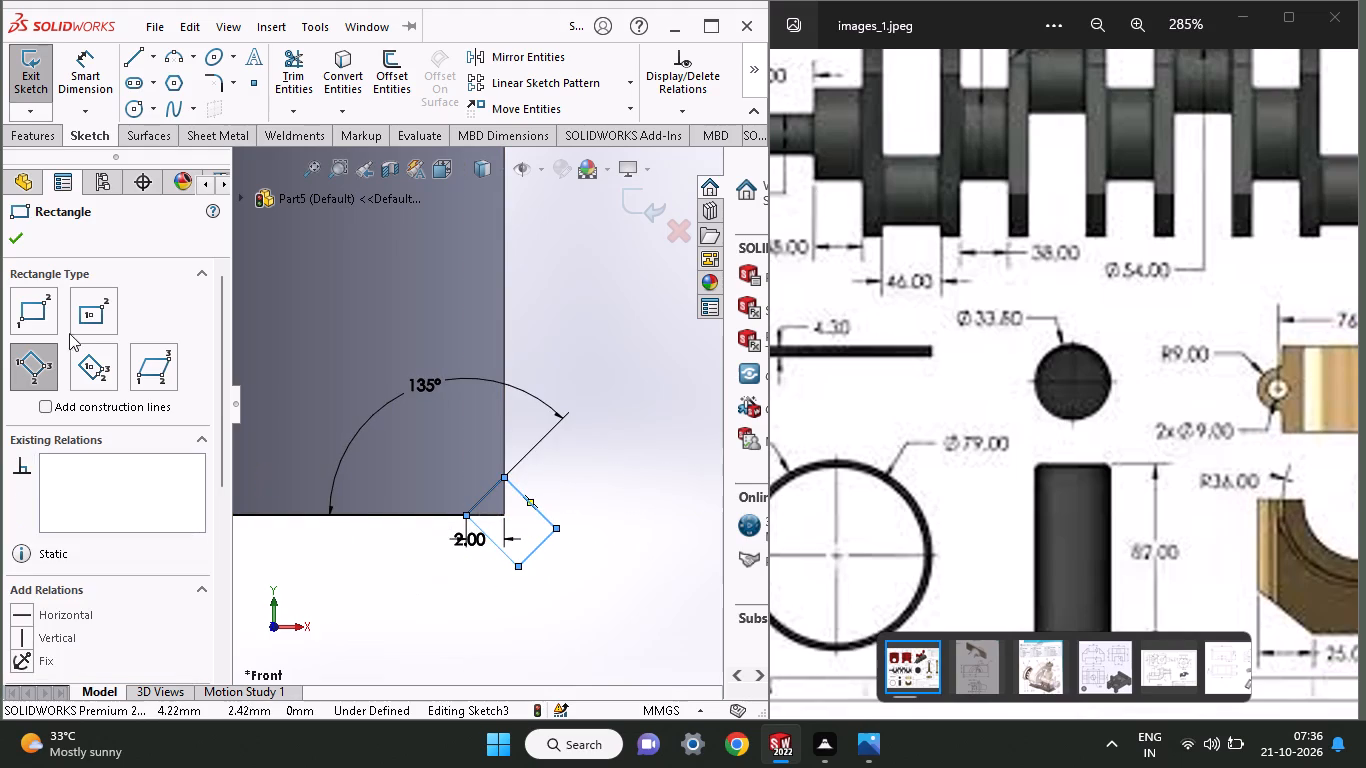
Cut-extrude the tilted rectangle's region from the pin's bottom-right corner, Blind 82 mm in both directions.
{"action": "left_click", "coordinate": [34, 124]}
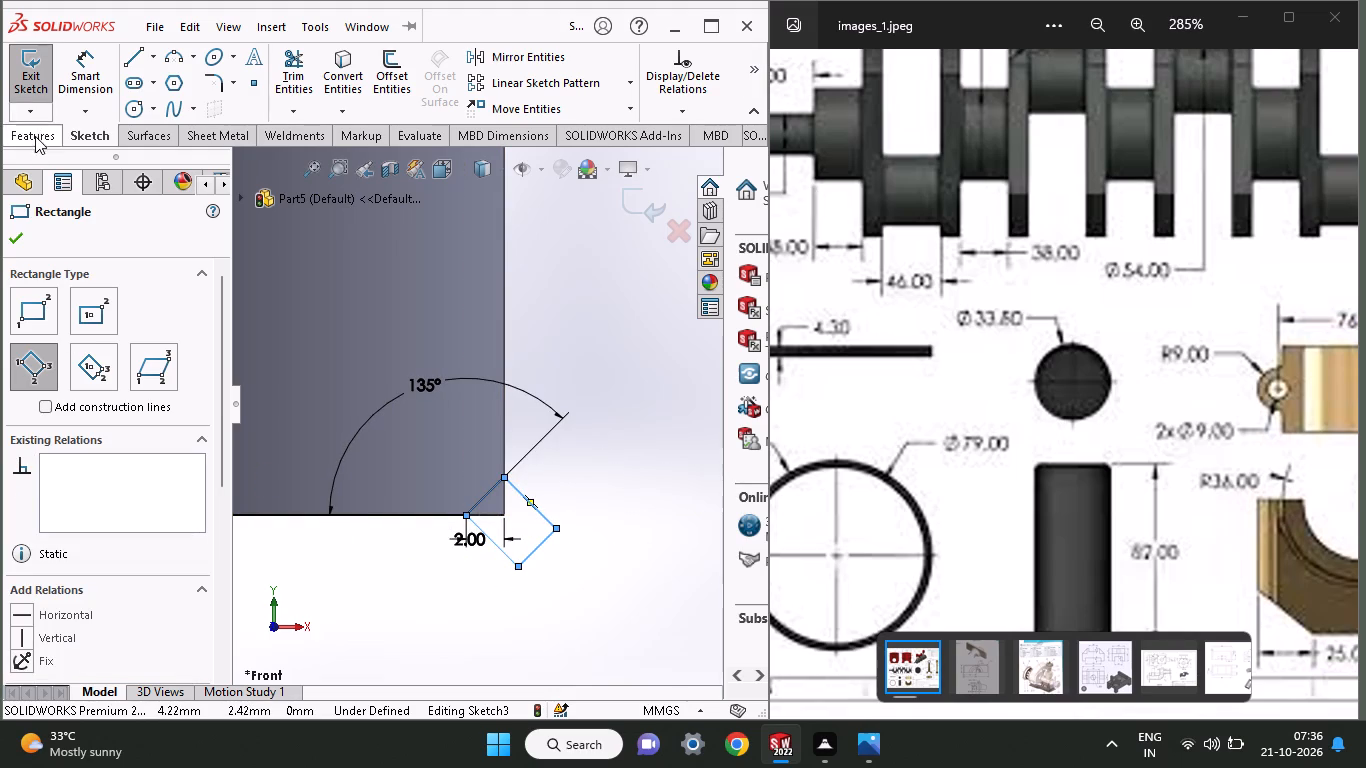
{"action": "left_click", "coordinate": [35, 136]}
{"action": "left_click", "coordinate": [281, 68]}
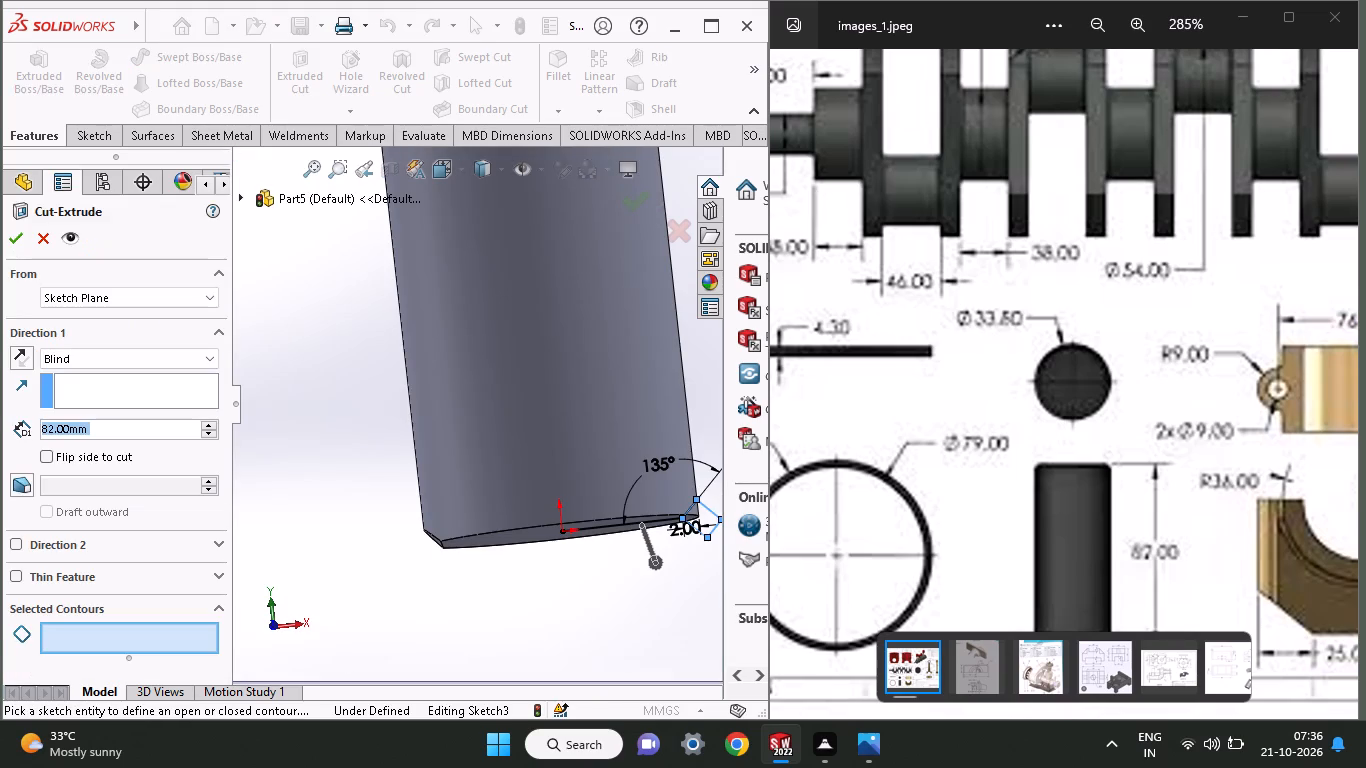
{"action": "left_click", "coordinate": [707, 518]}
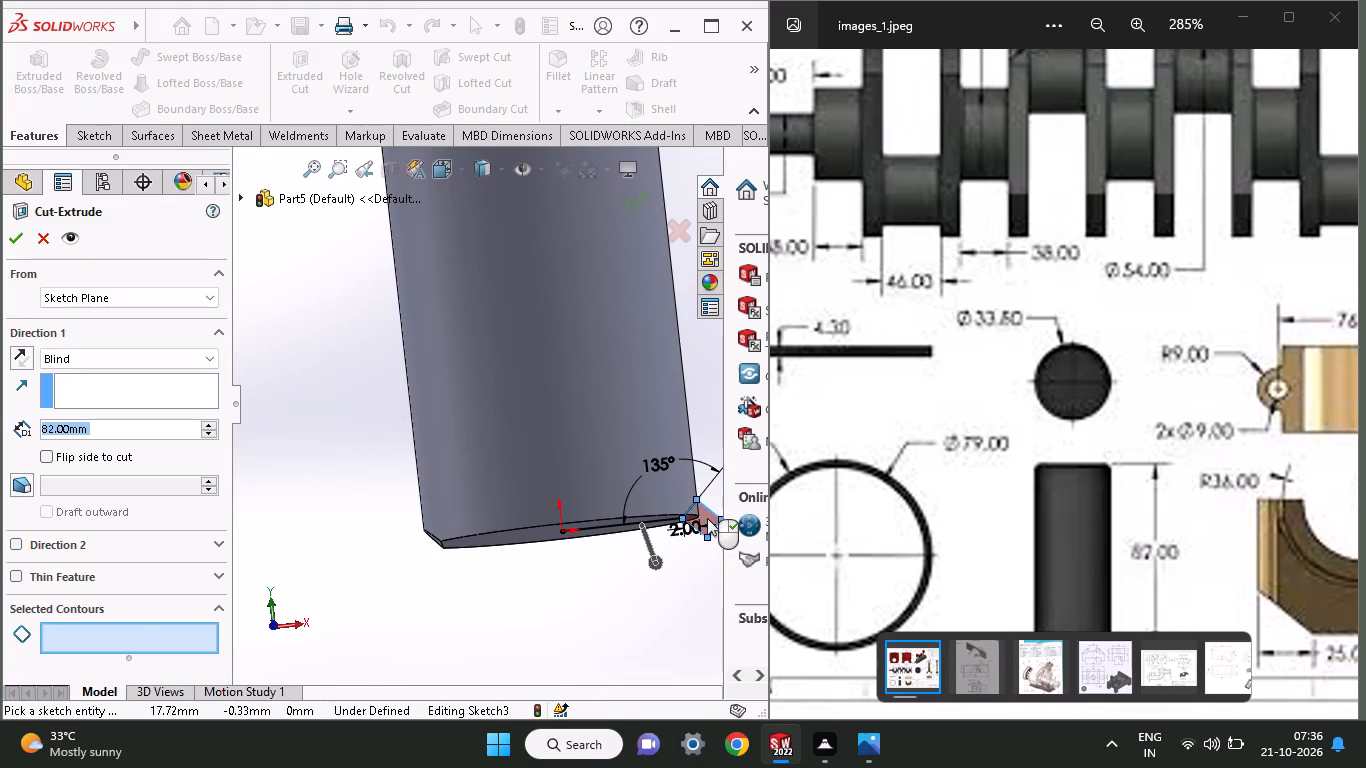
{"action": "left_click", "coordinate": [13, 548]}
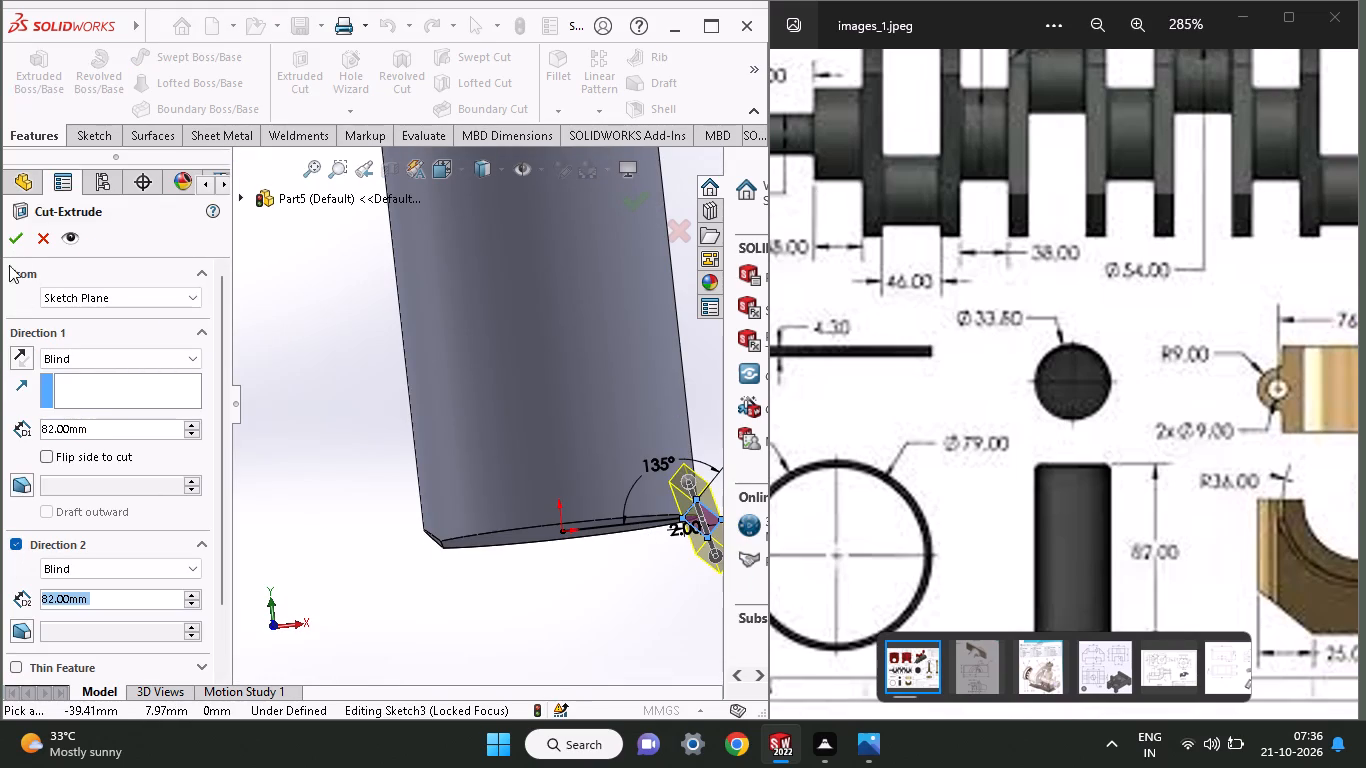
{"action": "left_click", "coordinate": [6, 238]}
Examine the pin's cut bottom end and its opposite flat end from several angles.
{"action": "middle_click_drag", "start_coordinate": [497, 460], "coordinate": [499, 399]}
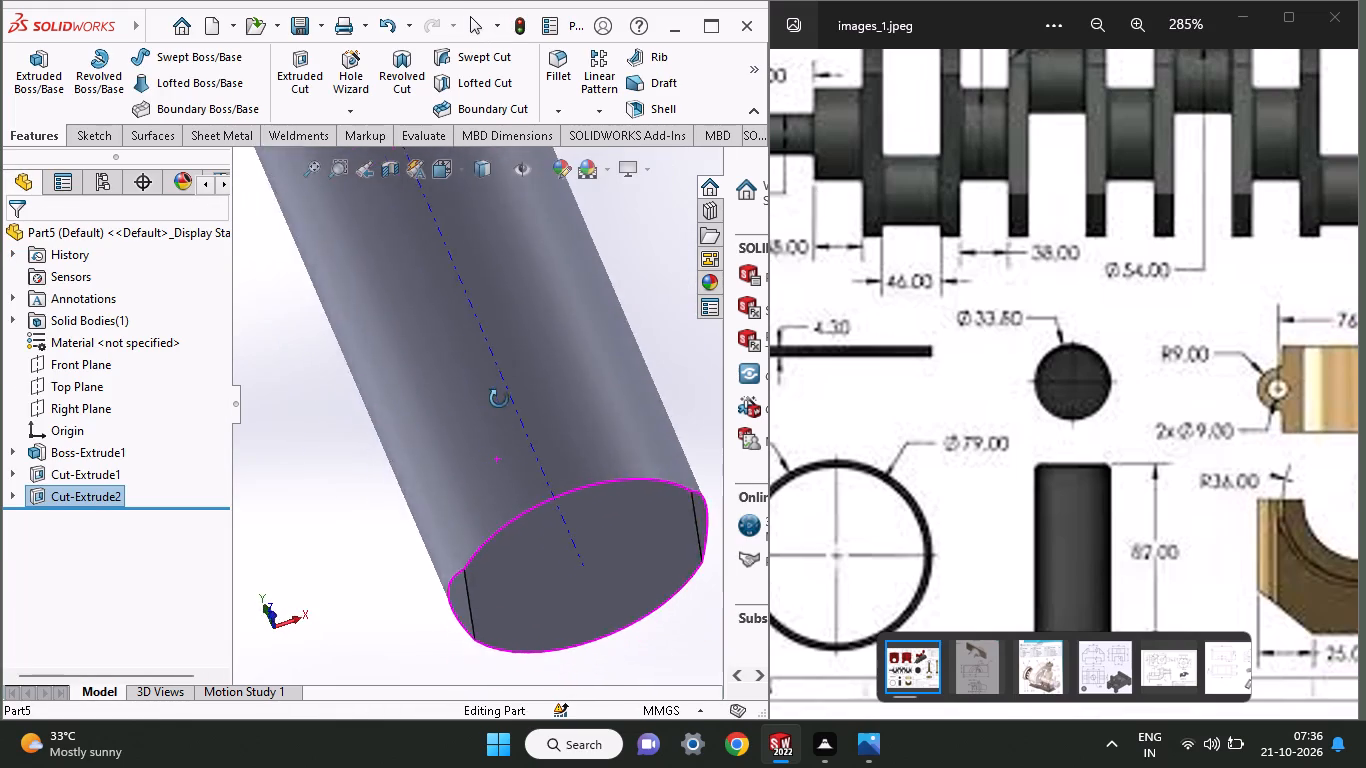
{"action": "middle_click_drag", "start_coordinate": [499, 399], "coordinate": [432, 728]}
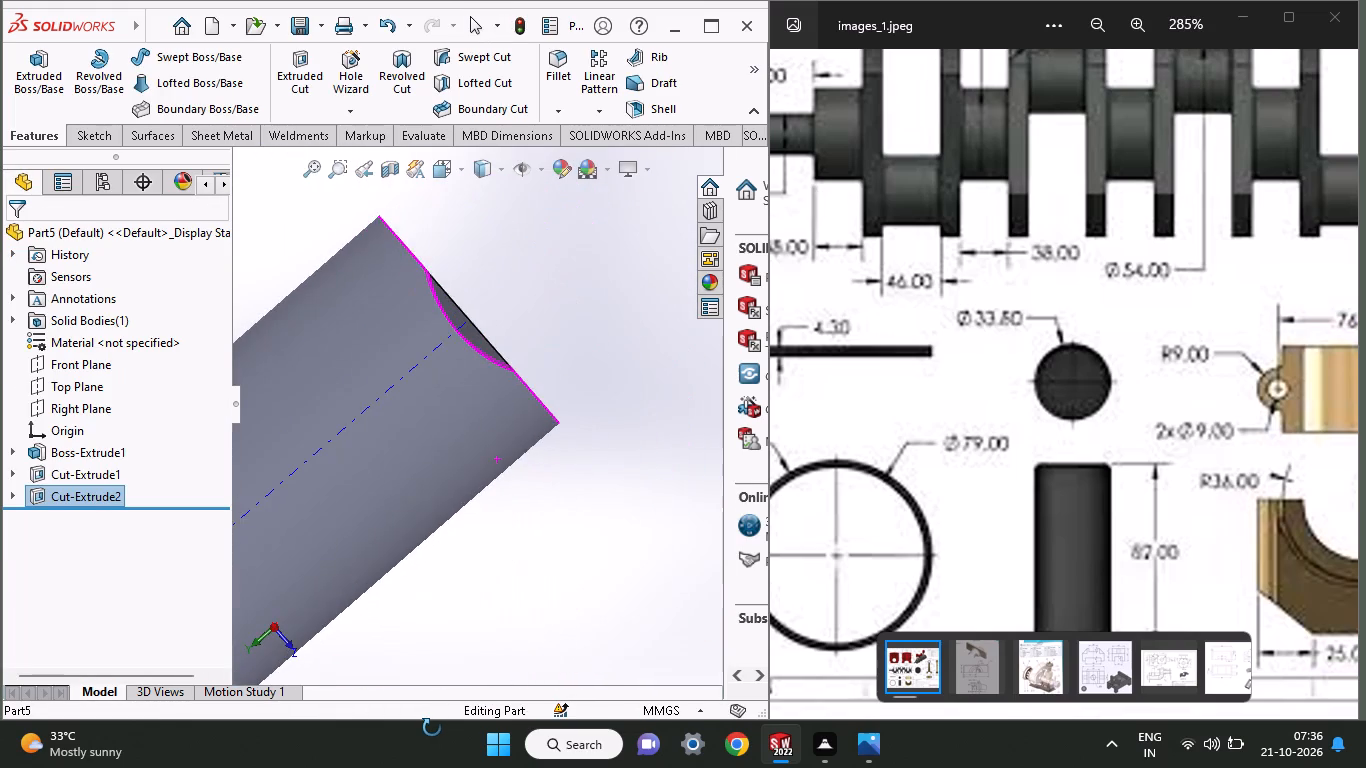
{"action": "middle_click_drag", "start_coordinate": [432, 728], "coordinate": [316, 634]}
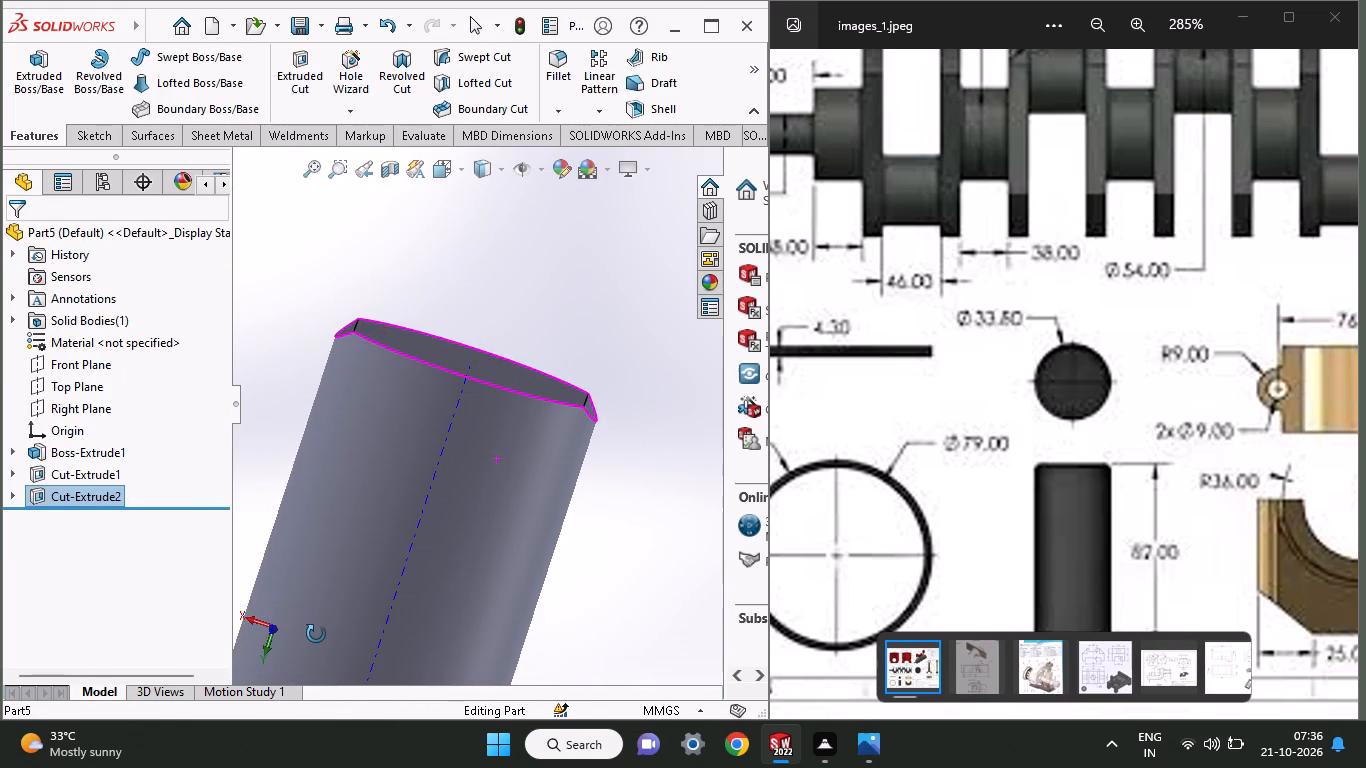
{"action": "middle_click_drag", "start_coordinate": [316, 634], "coordinate": [419, 170]}
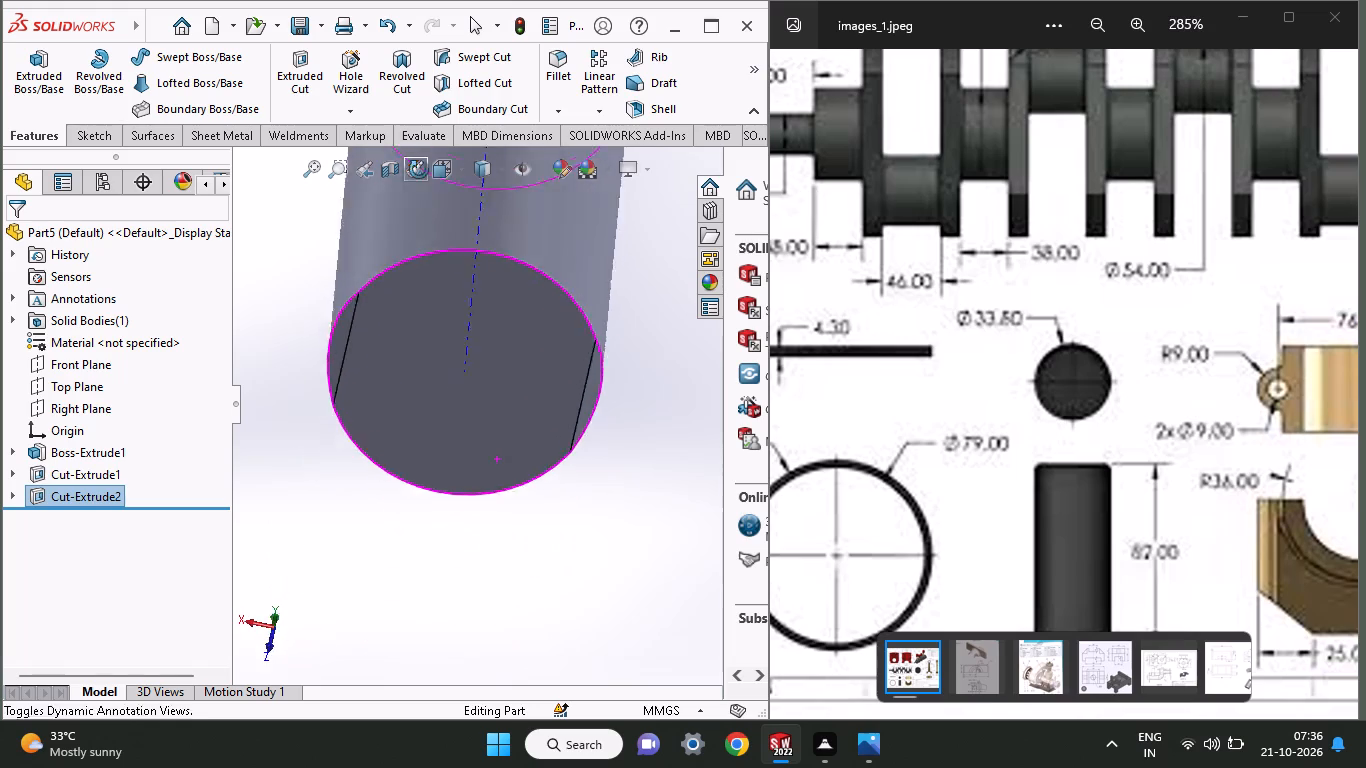
{"action": "middle_click_drag", "start_coordinate": [419, 170], "coordinate": [579, 359]}
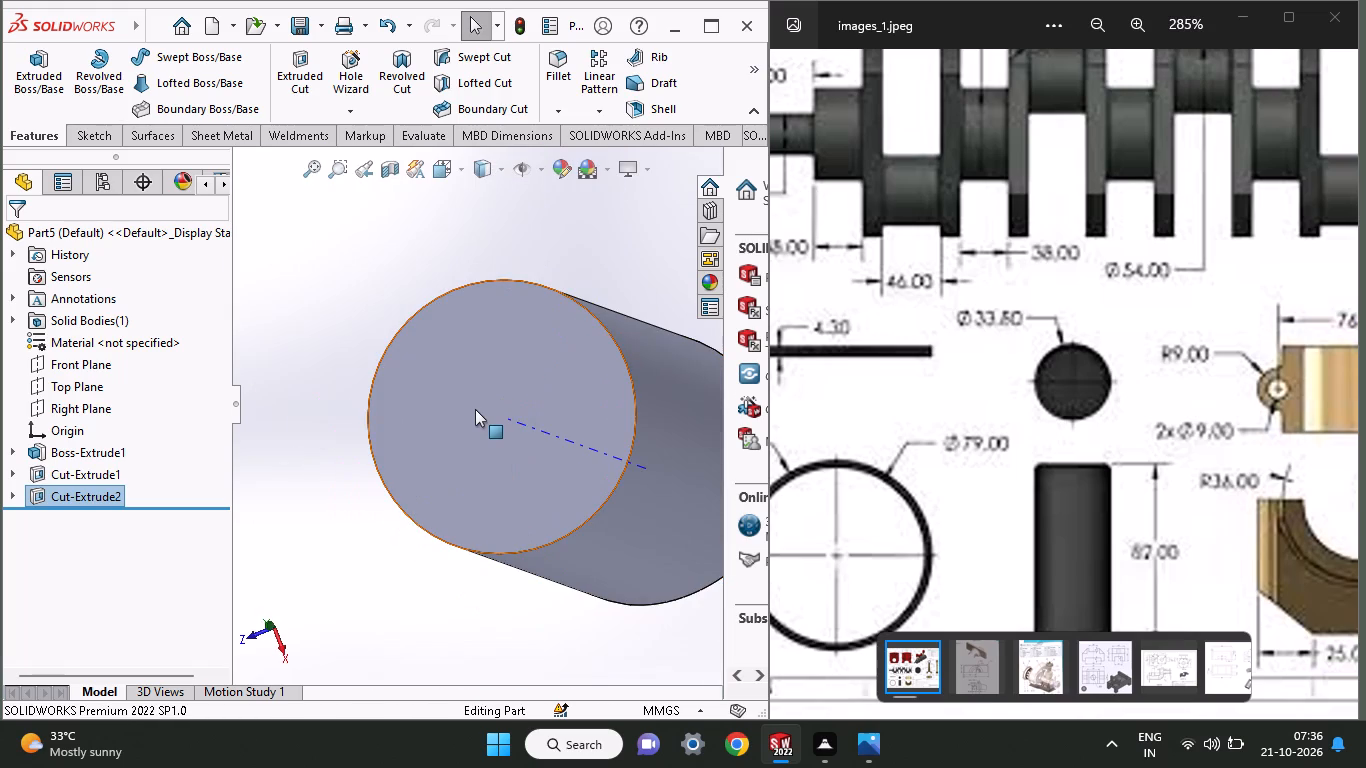
{"action": "middle_click_drag", "start_coordinate": [515, 478], "coordinate": [481, 349]}
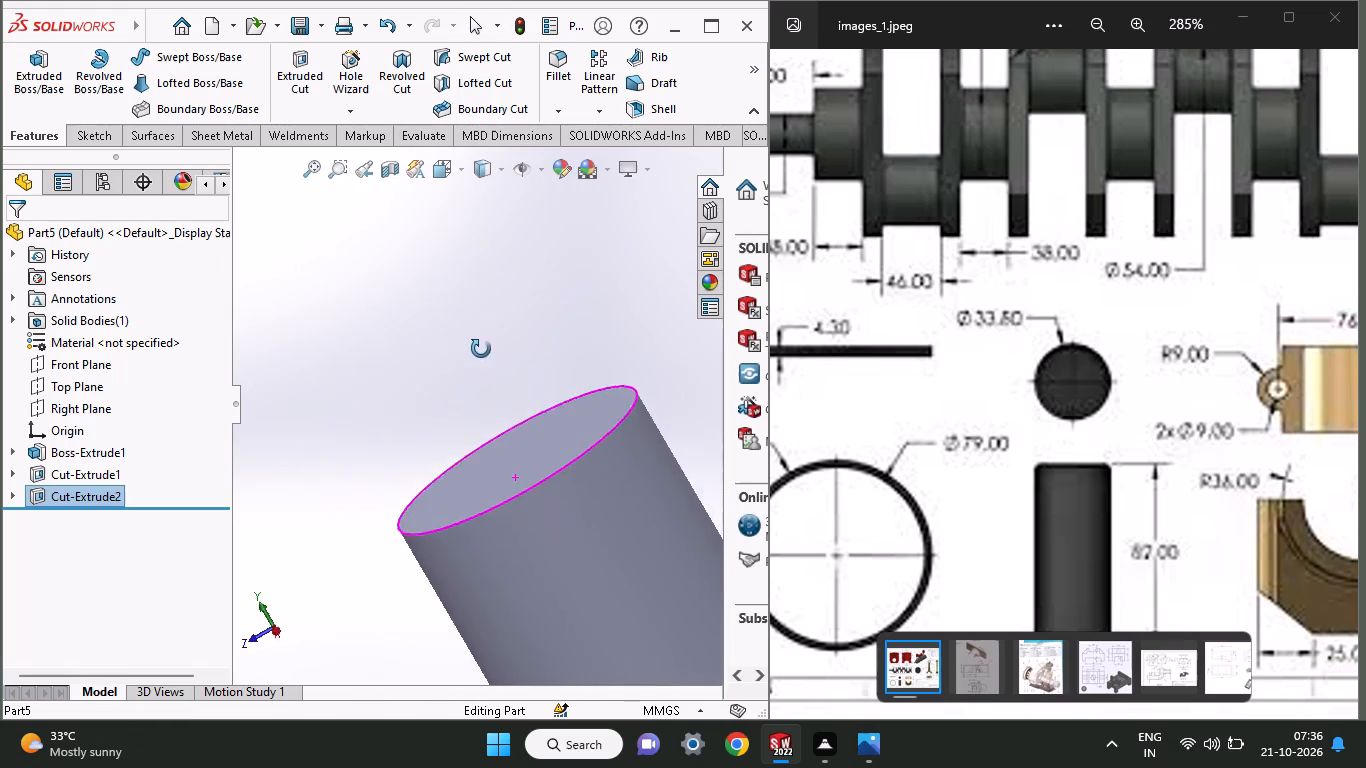
{"action": "middle_click_drag", "start_coordinate": [481, 349], "coordinate": [479, 334]}
Start a new sketch on the Front Plane for working at the pin's top end.
{"action": "left_click", "coordinate": [42, 370]}
{"action": "left_click", "coordinate": [61, 347]}
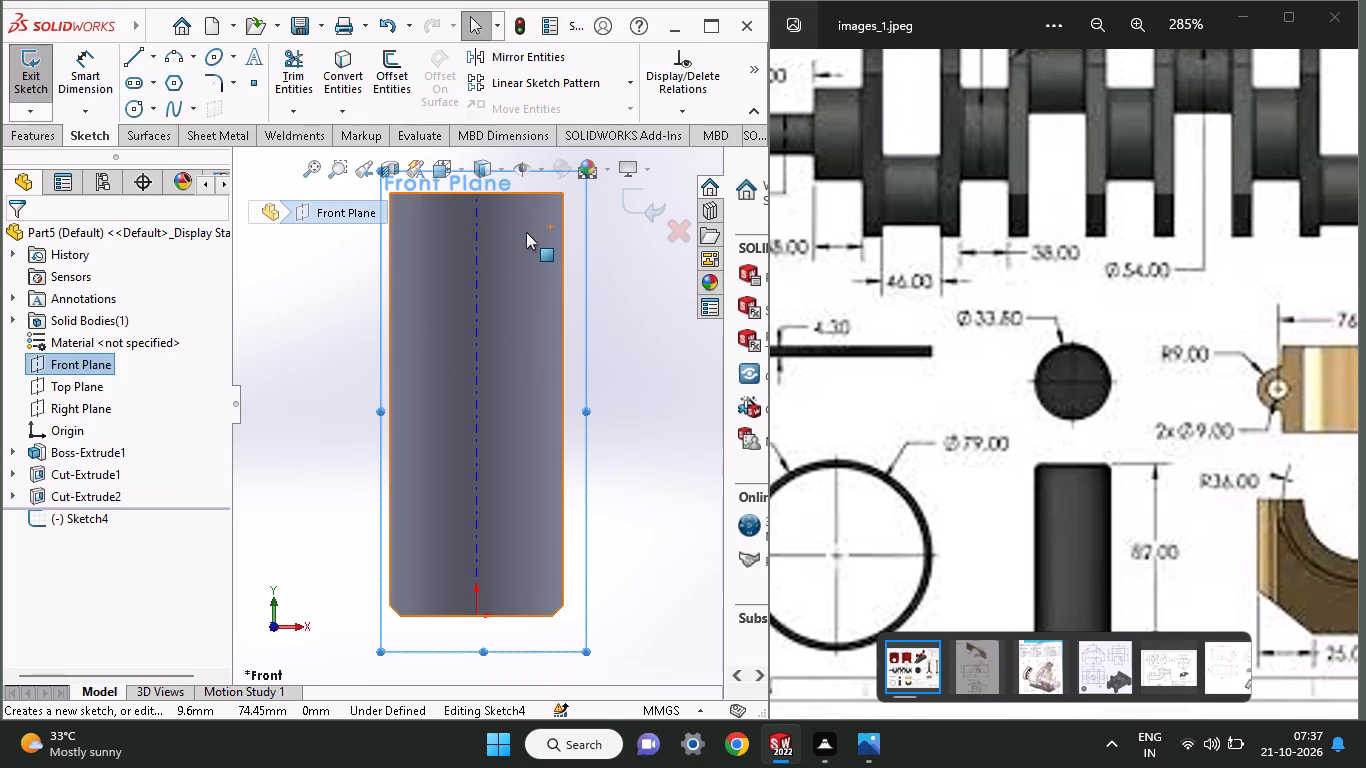
{"action": "scroll", "coordinate": [526, 232], "scroll_direction": "up", "scroll_amount": 3, "text": "ctrl"}
{"action": "scroll", "coordinate": [526, 232], "scroll_direction": "down", "scroll_amount": 3, "text": "ctrl"}
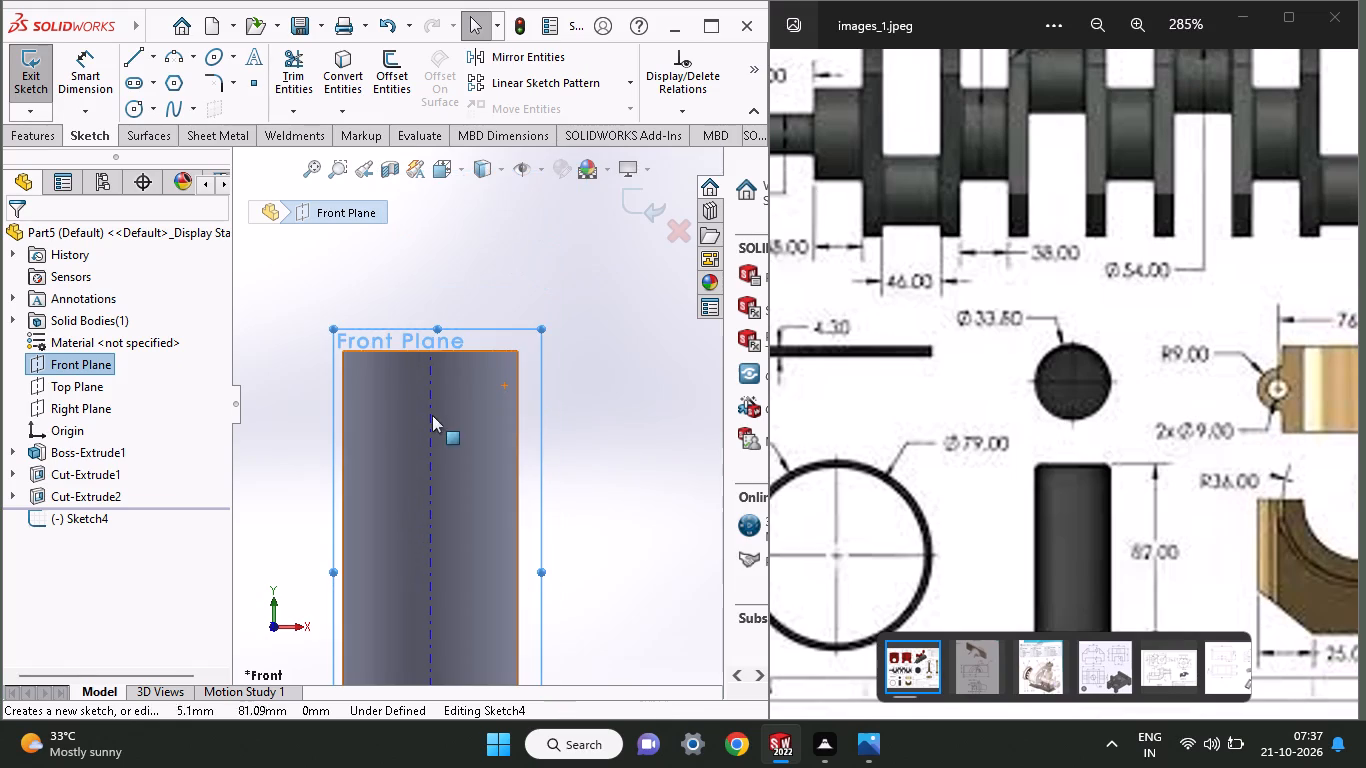
{"action": "scroll", "coordinate": [426, 421], "scroll_direction": "down", "scroll_amount": 2, "text": "ctrl"}
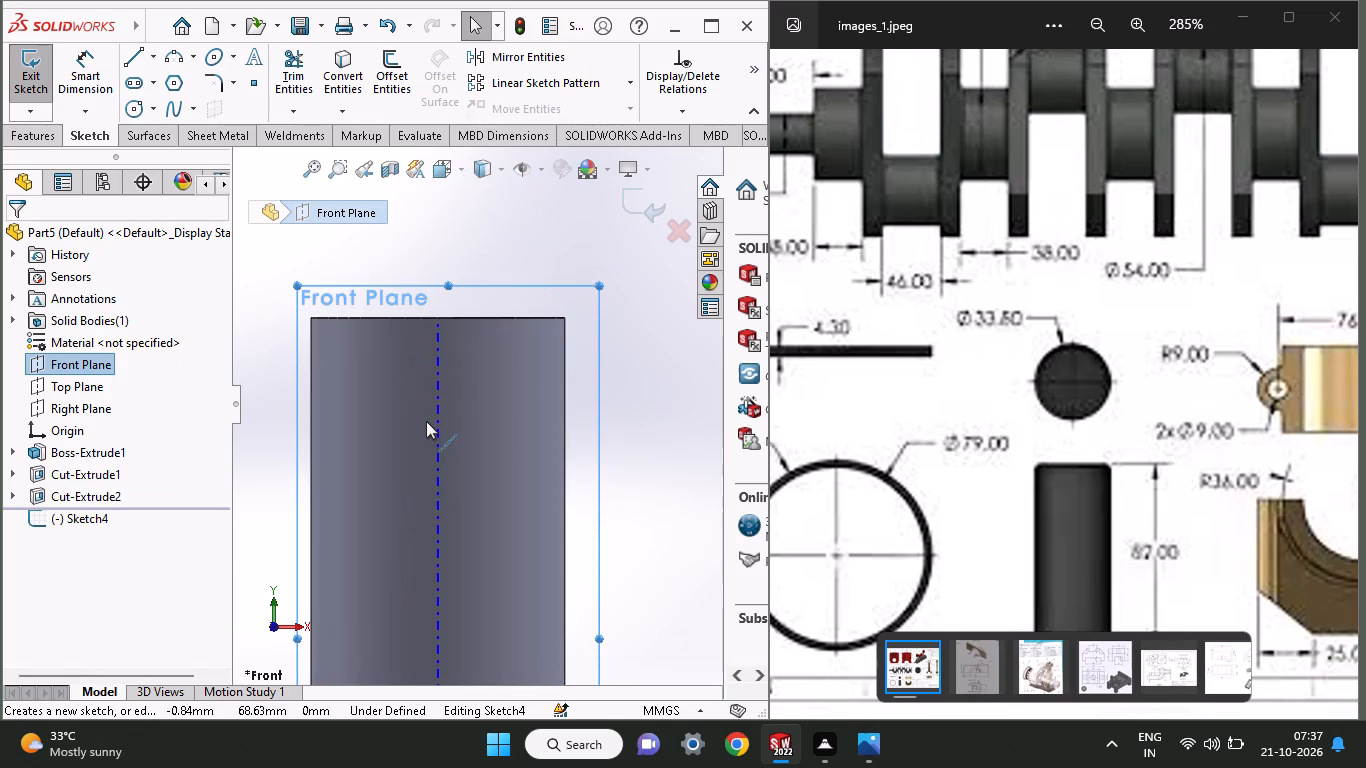
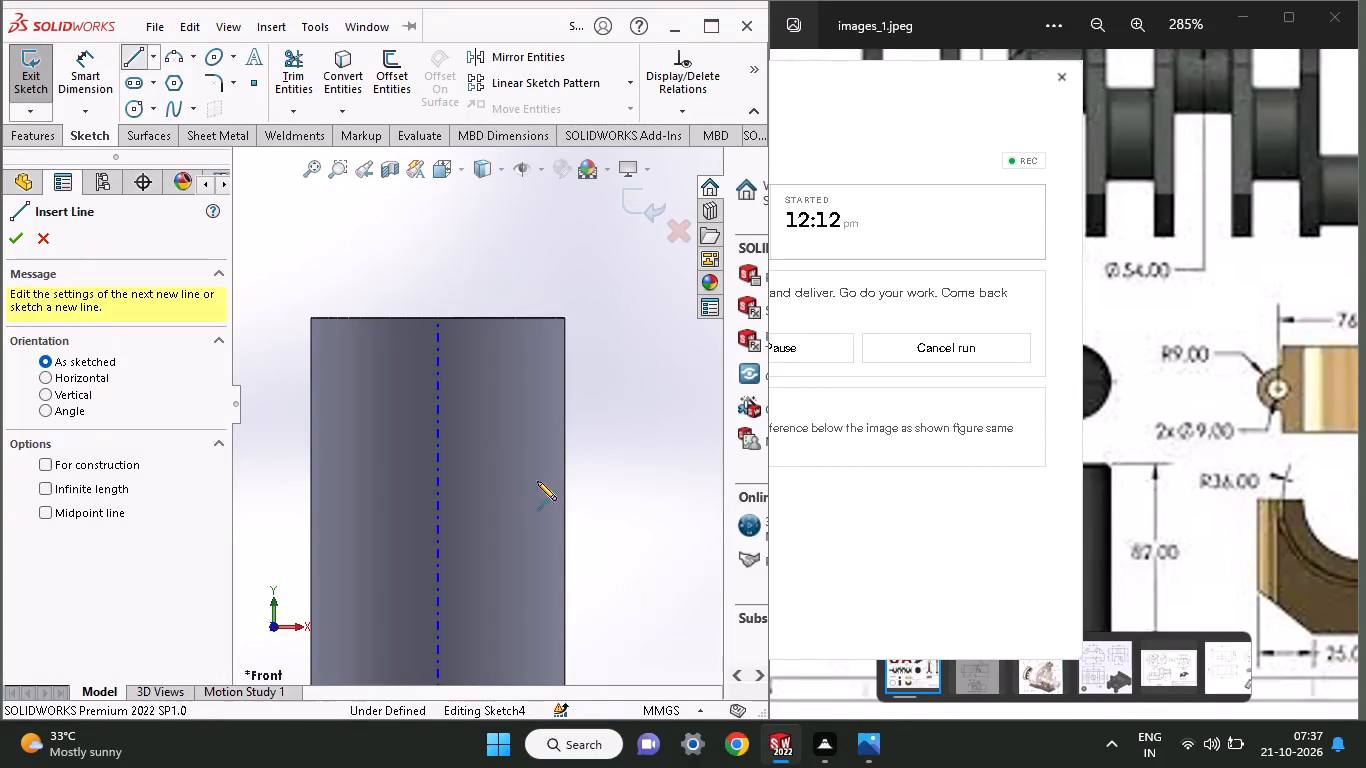
Draw a horizontal line about 12.7 mm long on the pin's top edge, from the centreline toward the left corner.
{"action": "left_click", "coordinate": [441, 319]}
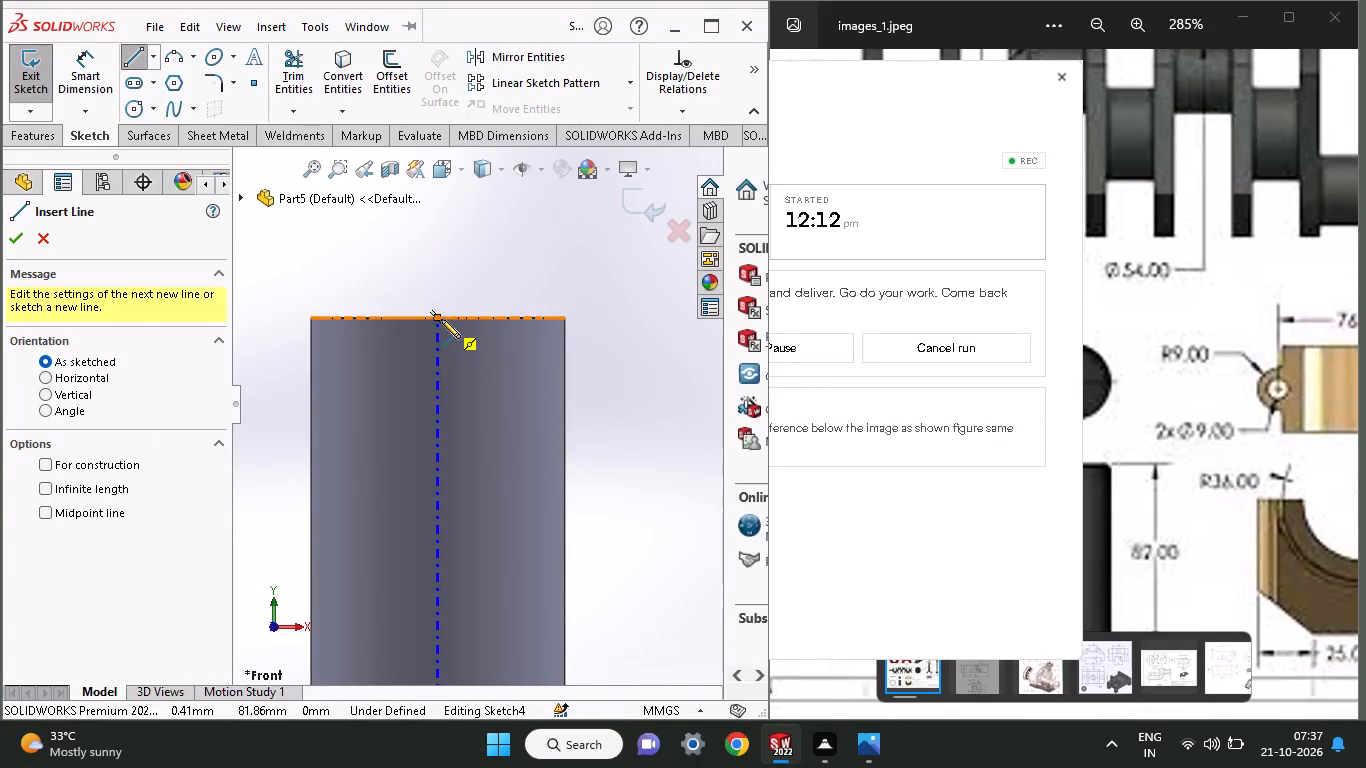
{"action": "left_click", "coordinate": [342, 319]}
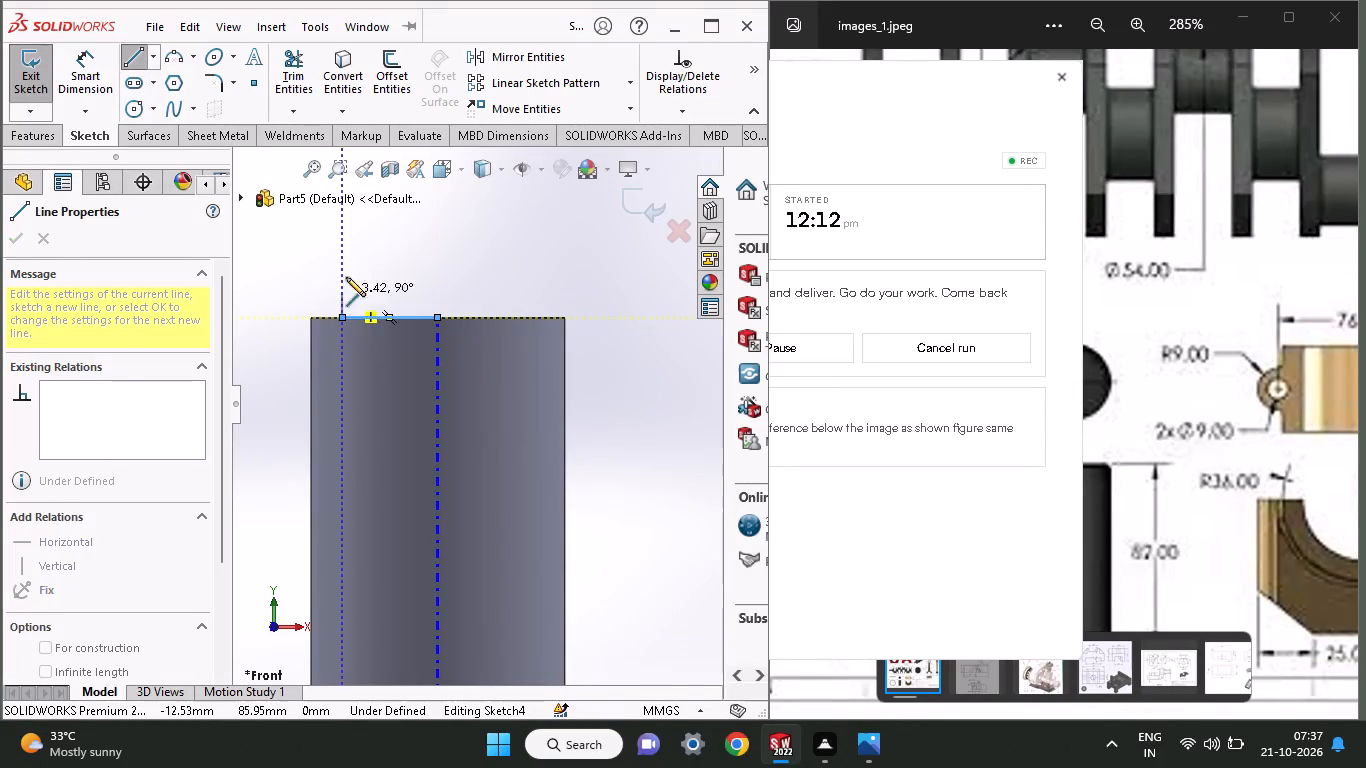
{"action": "right_click", "coordinate": [351, 246]}
{"action": "left_click", "coordinate": [373, 258]}
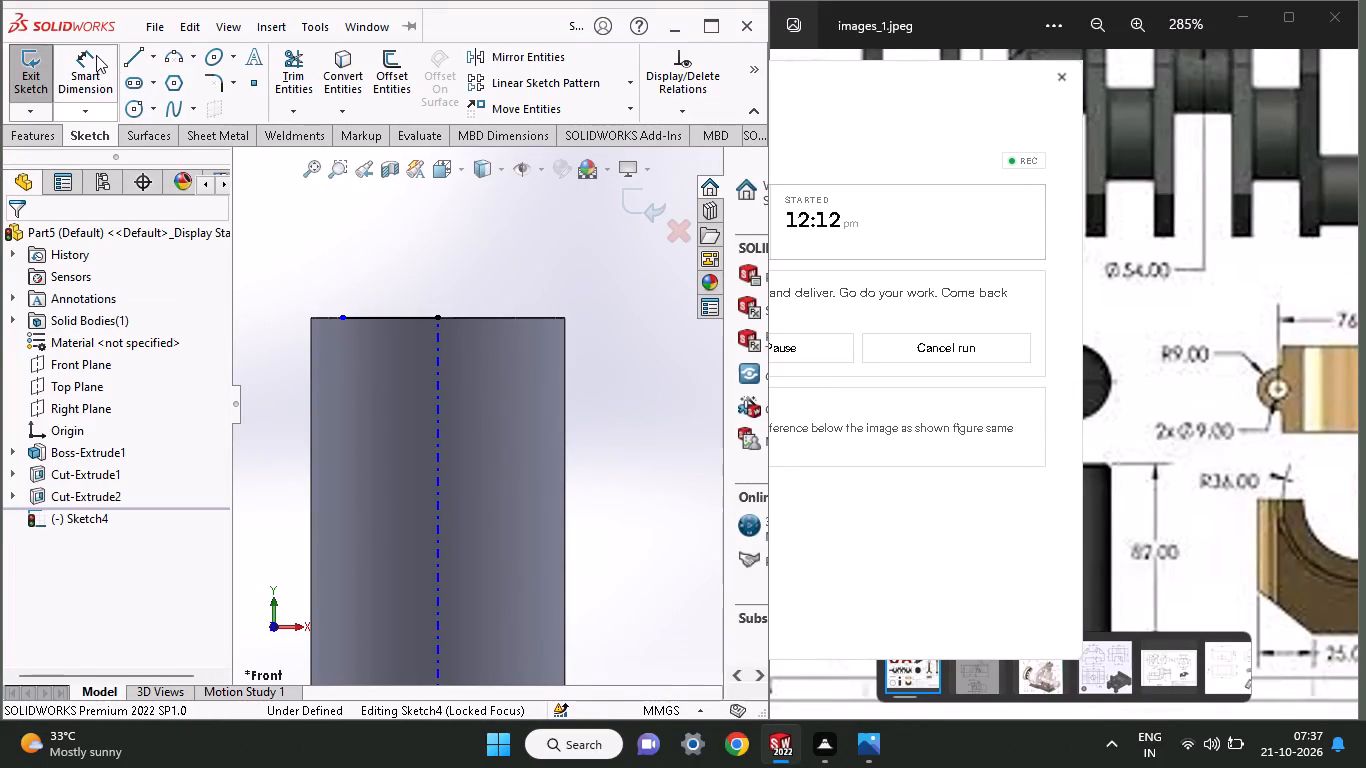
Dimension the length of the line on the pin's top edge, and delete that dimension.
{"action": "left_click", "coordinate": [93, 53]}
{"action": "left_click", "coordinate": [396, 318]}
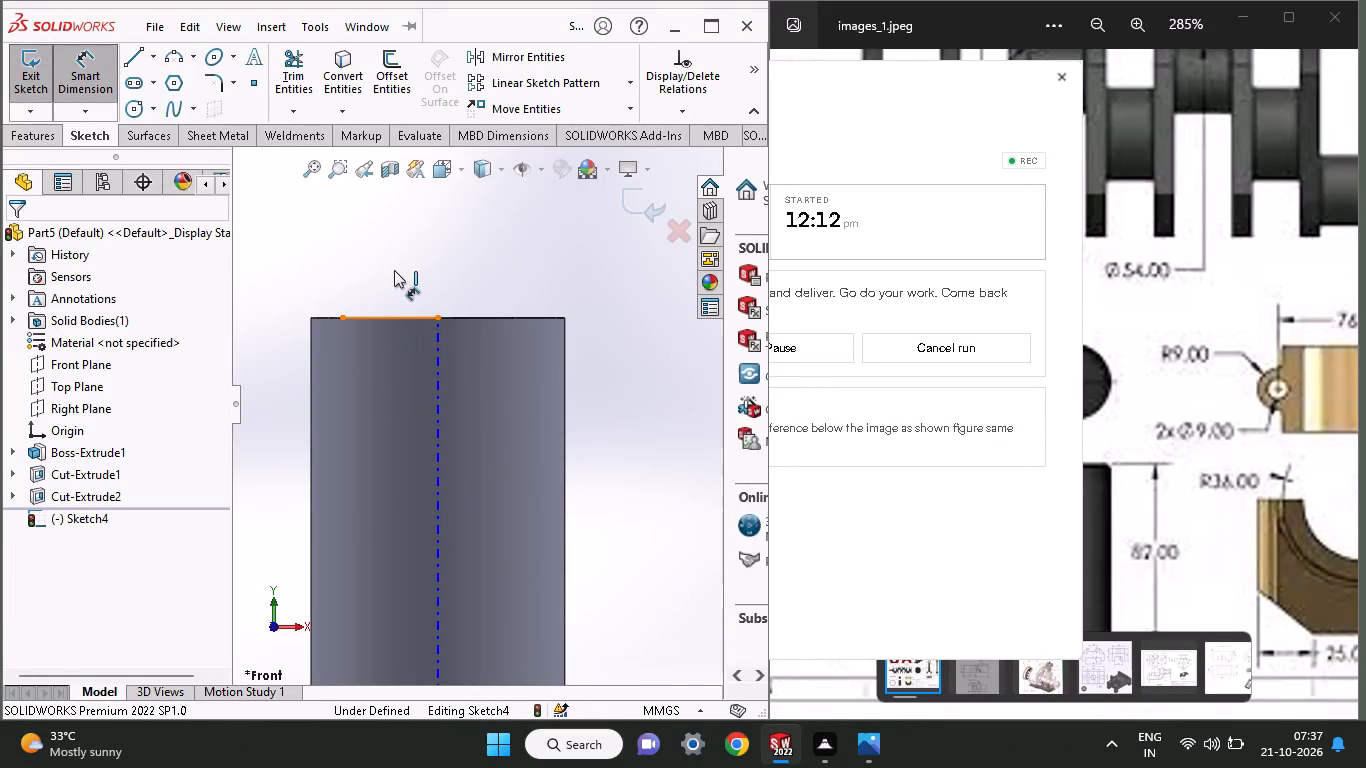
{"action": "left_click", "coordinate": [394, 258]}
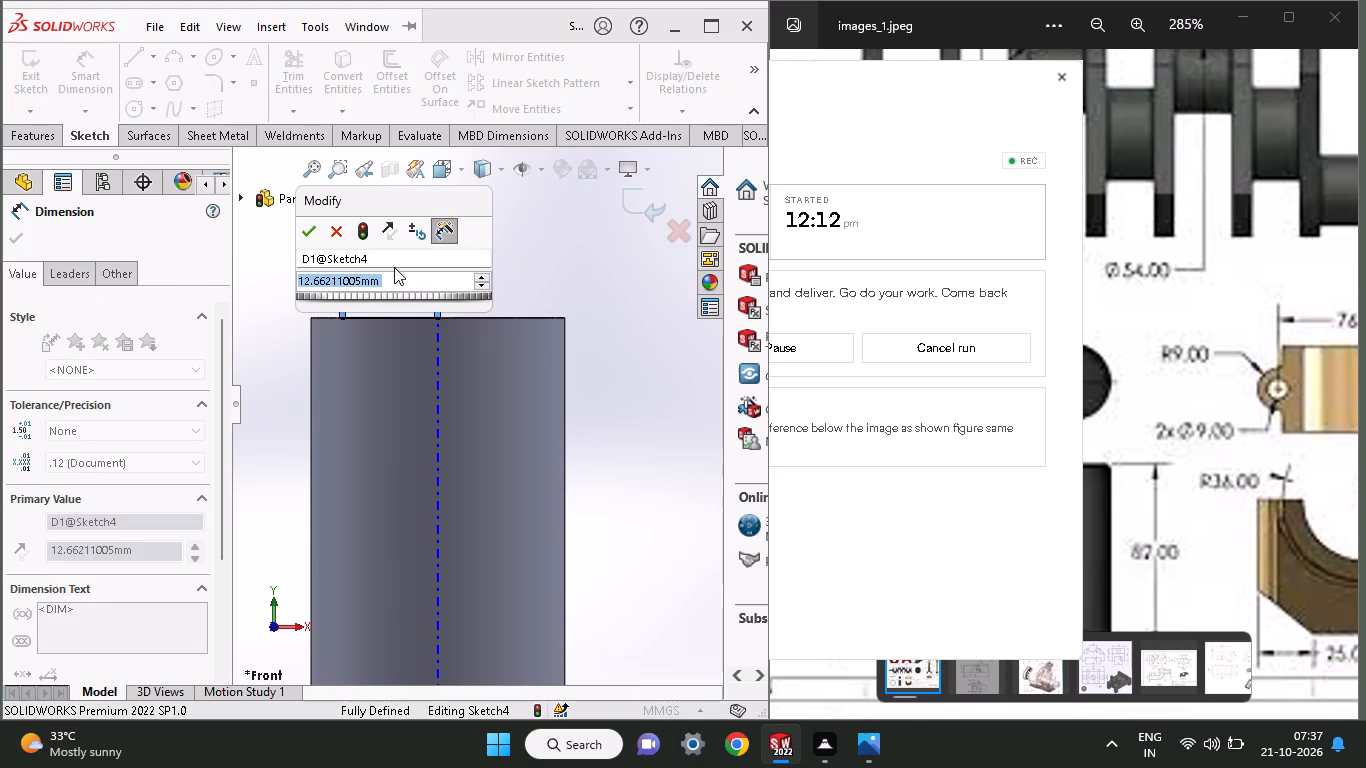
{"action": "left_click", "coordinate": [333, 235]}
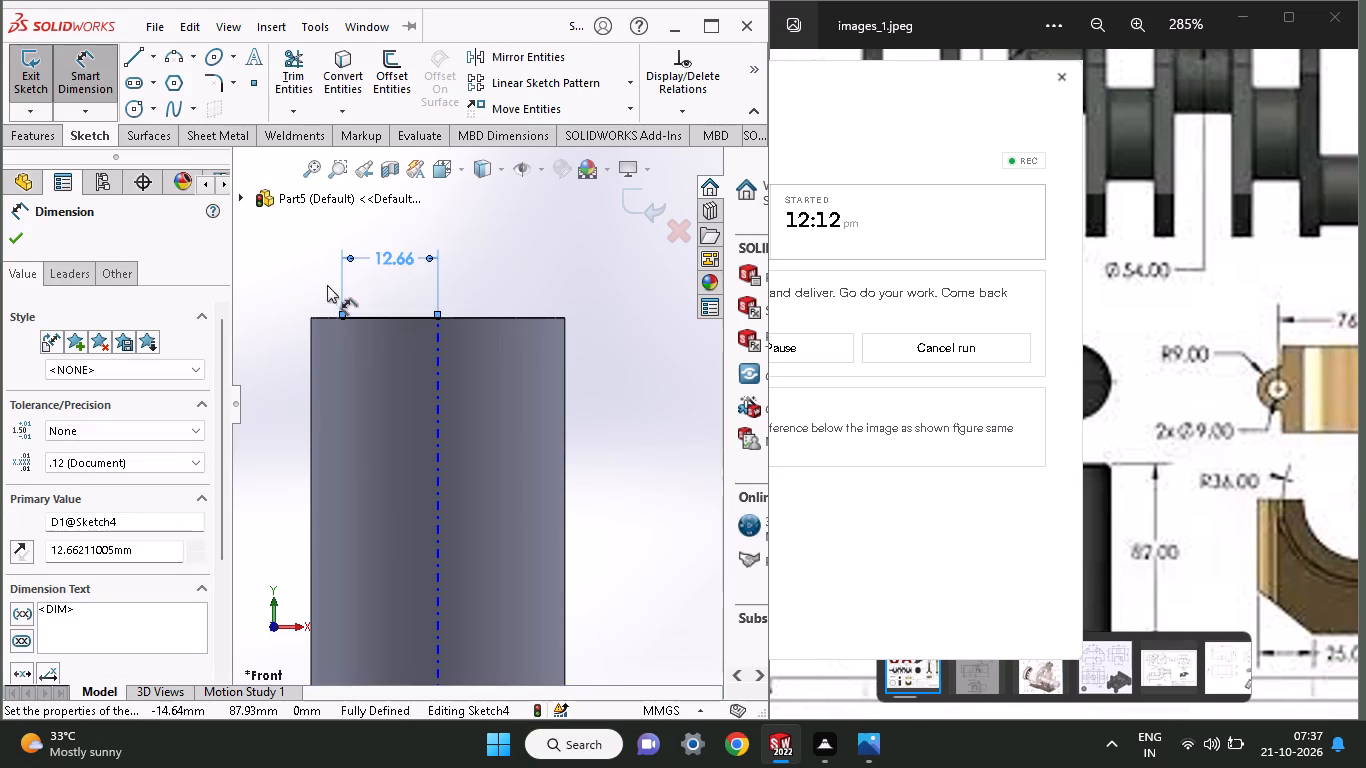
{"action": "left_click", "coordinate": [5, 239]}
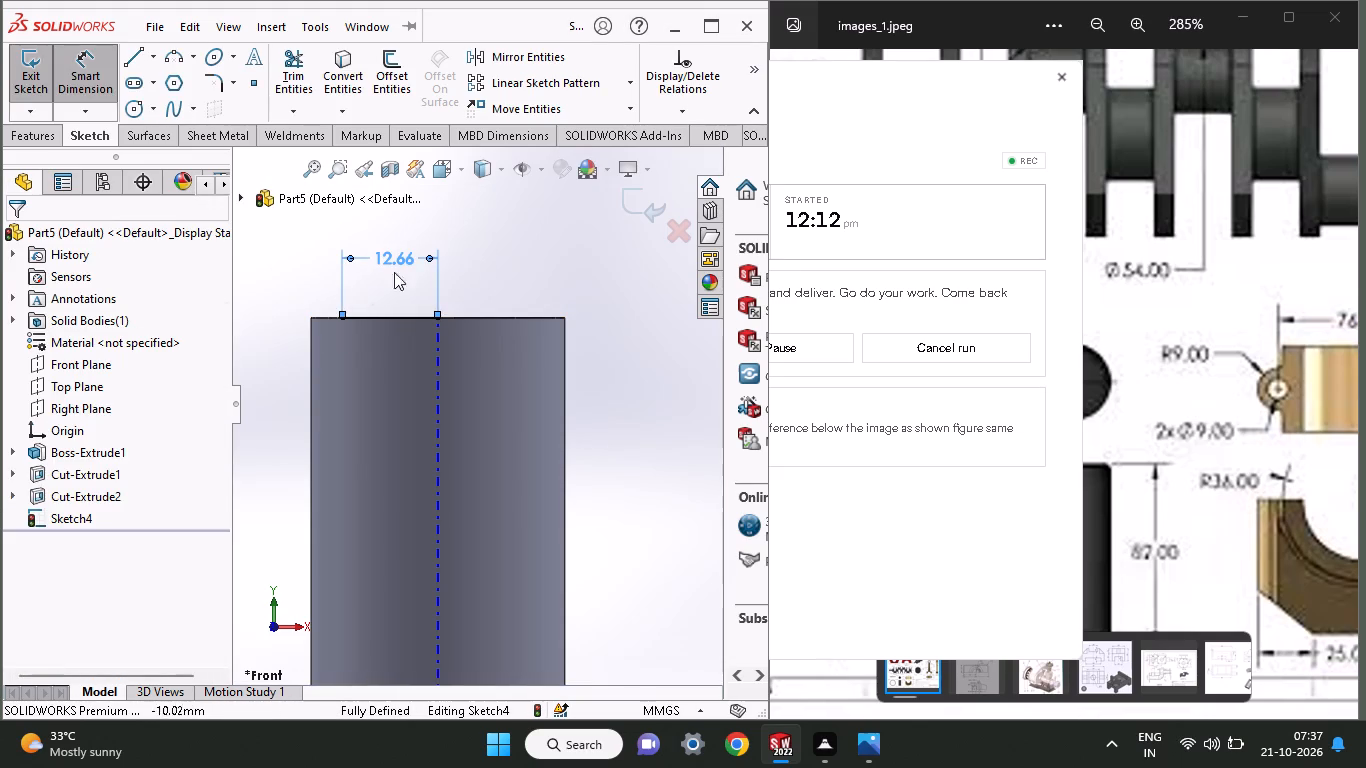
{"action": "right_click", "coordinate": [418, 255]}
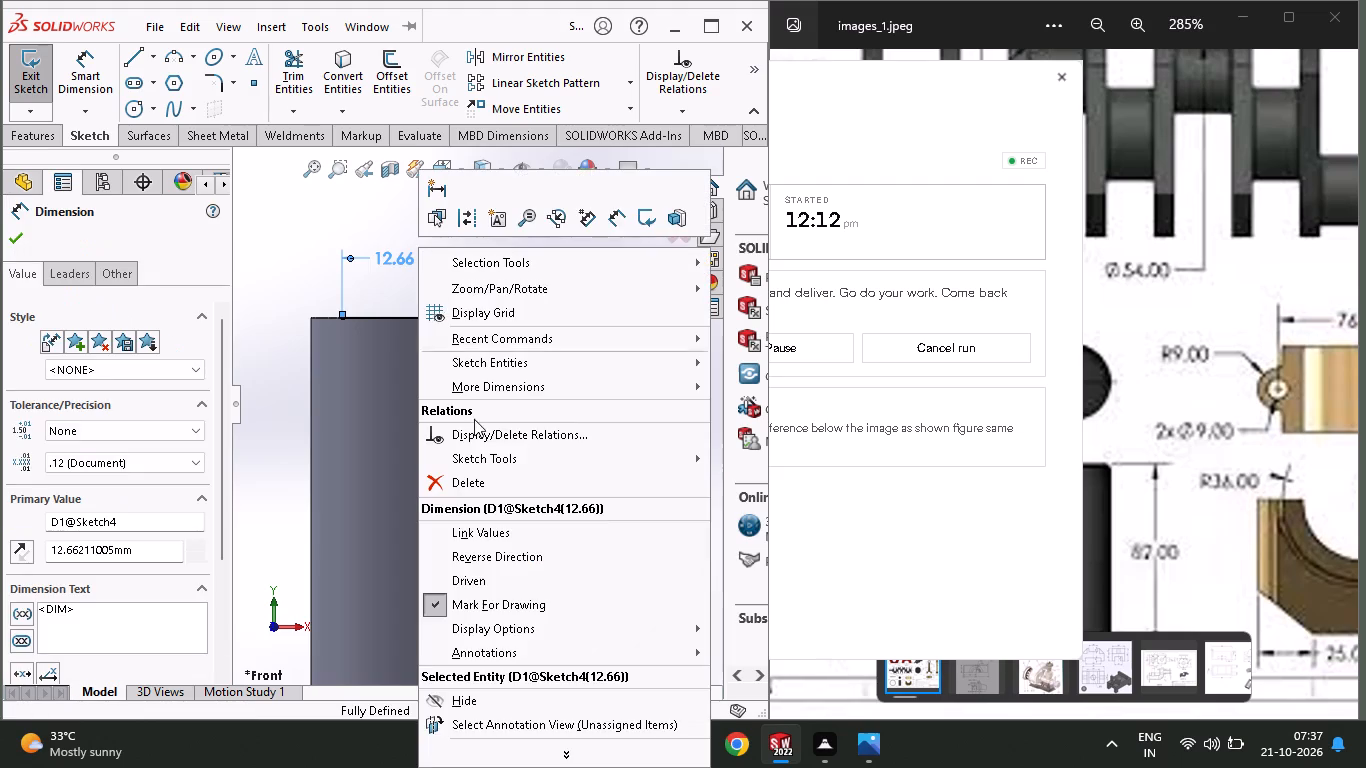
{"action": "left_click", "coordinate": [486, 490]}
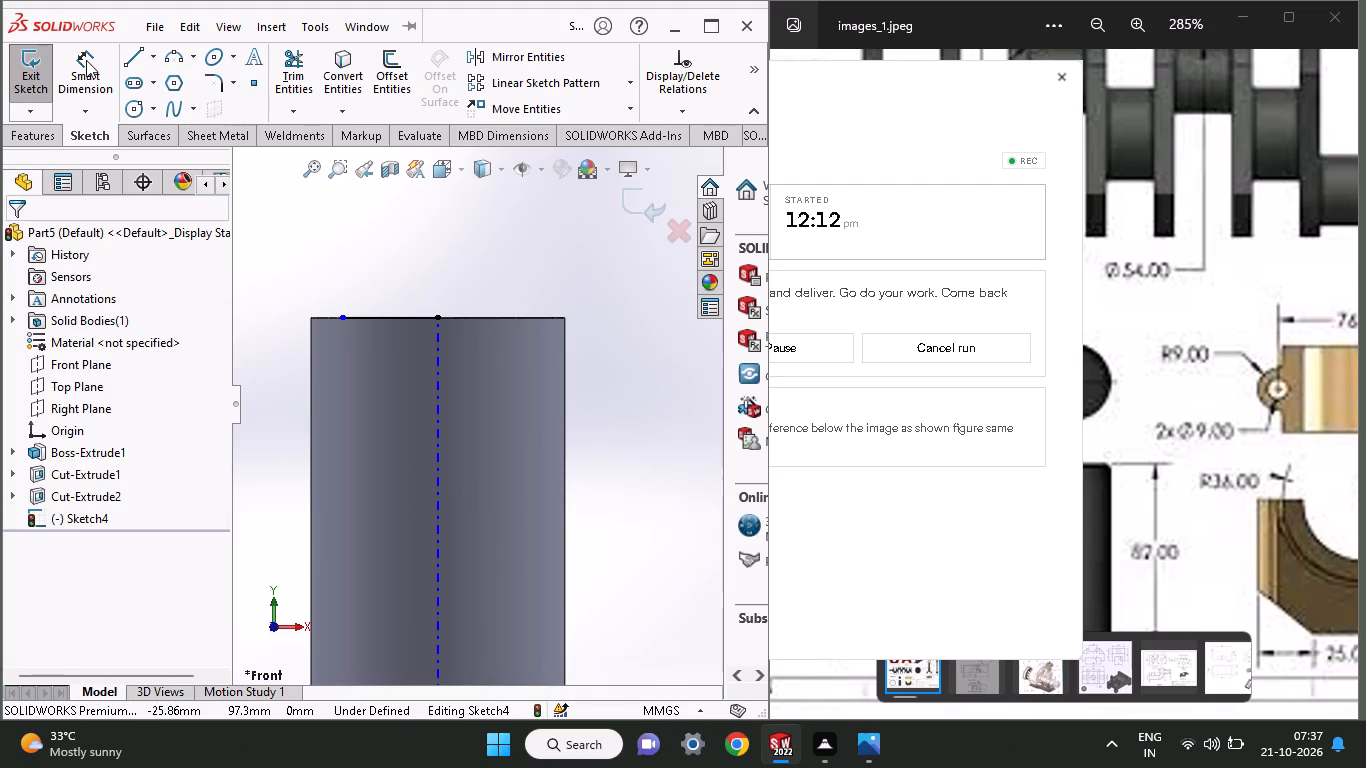
Dimension the line's outer endpoint 2 mm from the pin's top-left corner.
{"action": "left_click", "coordinate": [86, 60]}
{"action": "left_click", "coordinate": [338, 321]}
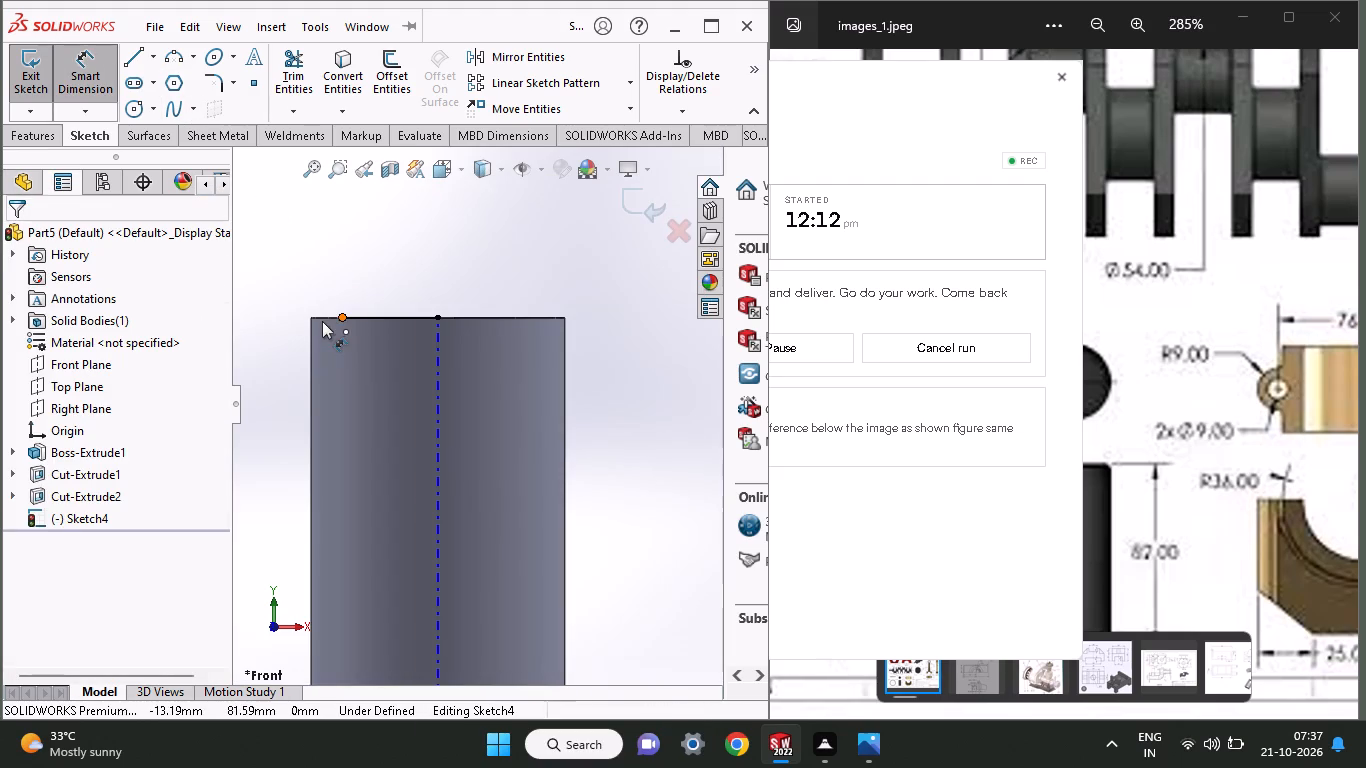
{"action": "left_click", "coordinate": [309, 316]}
{"action": "left_click", "coordinate": [341, 253]}
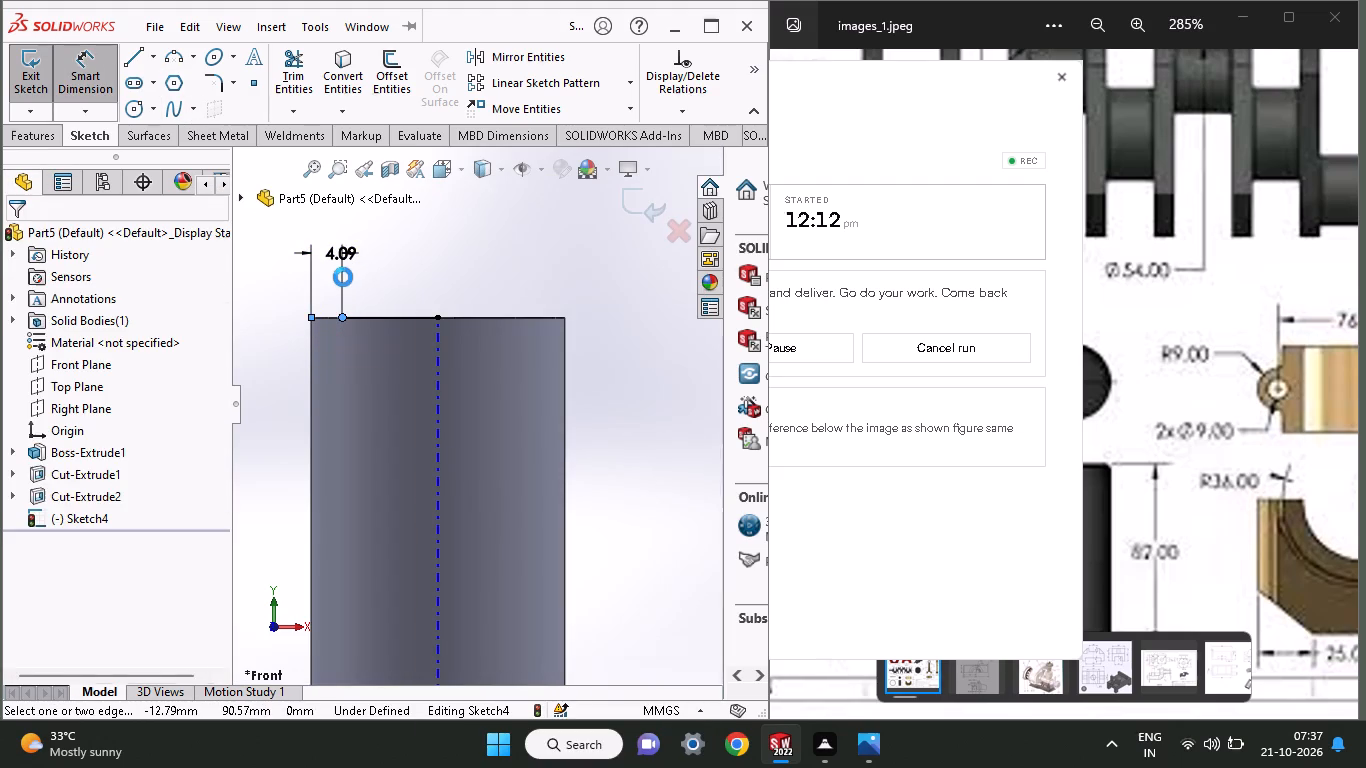
{"action": "key", "text": "2"}
{"action": "key", "text": "Return"}
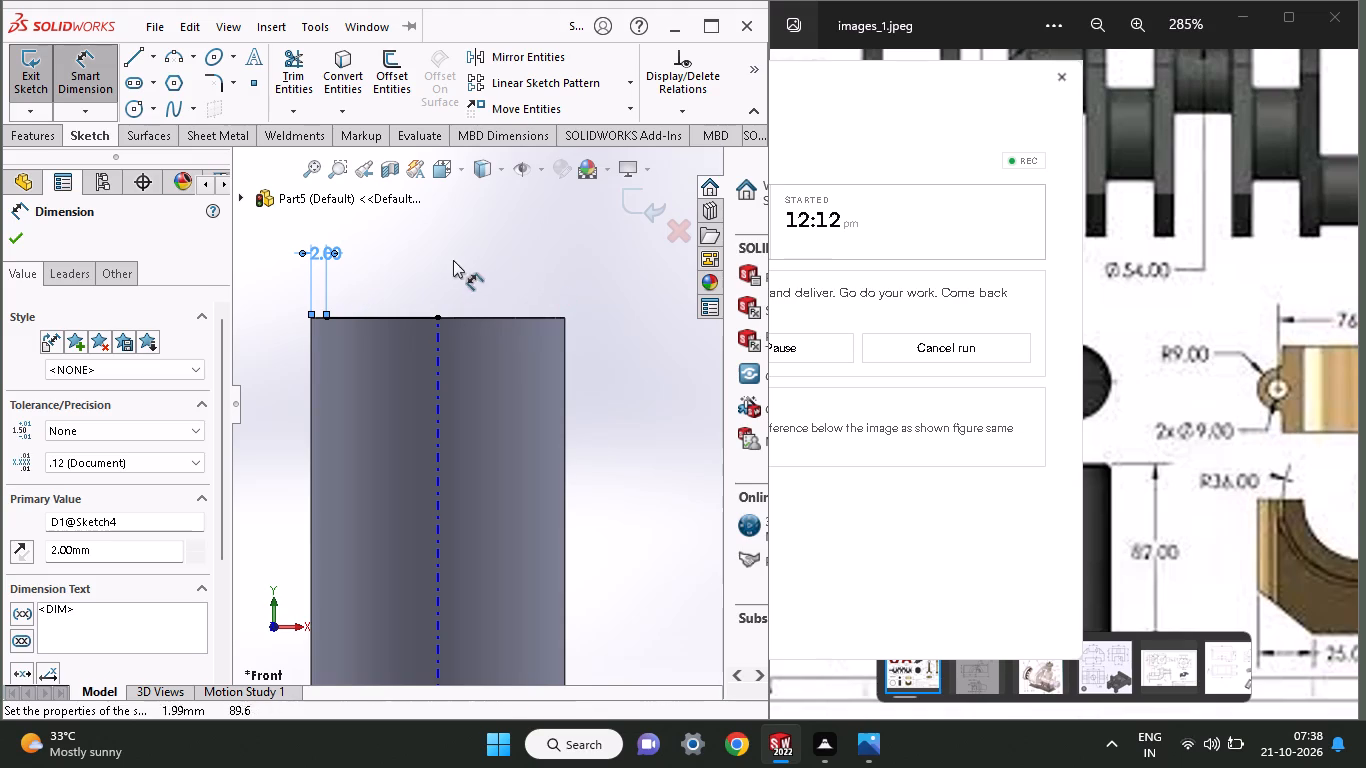
Draw a slanted line from the endpoint 2 mm off the top-left corner, down and outward past the pin's left side.
{"action": "left_click", "coordinate": [126, 48]}
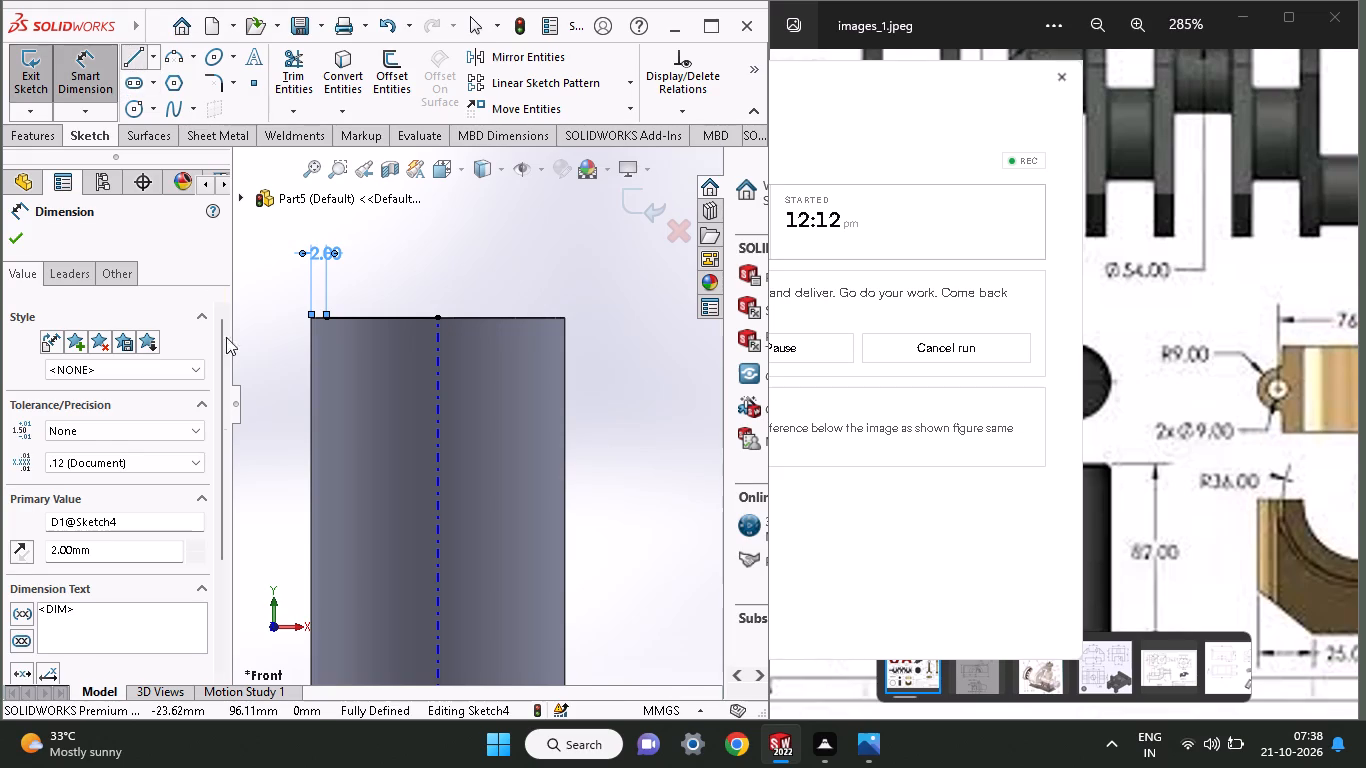
{"action": "left_click", "coordinate": [329, 321]}
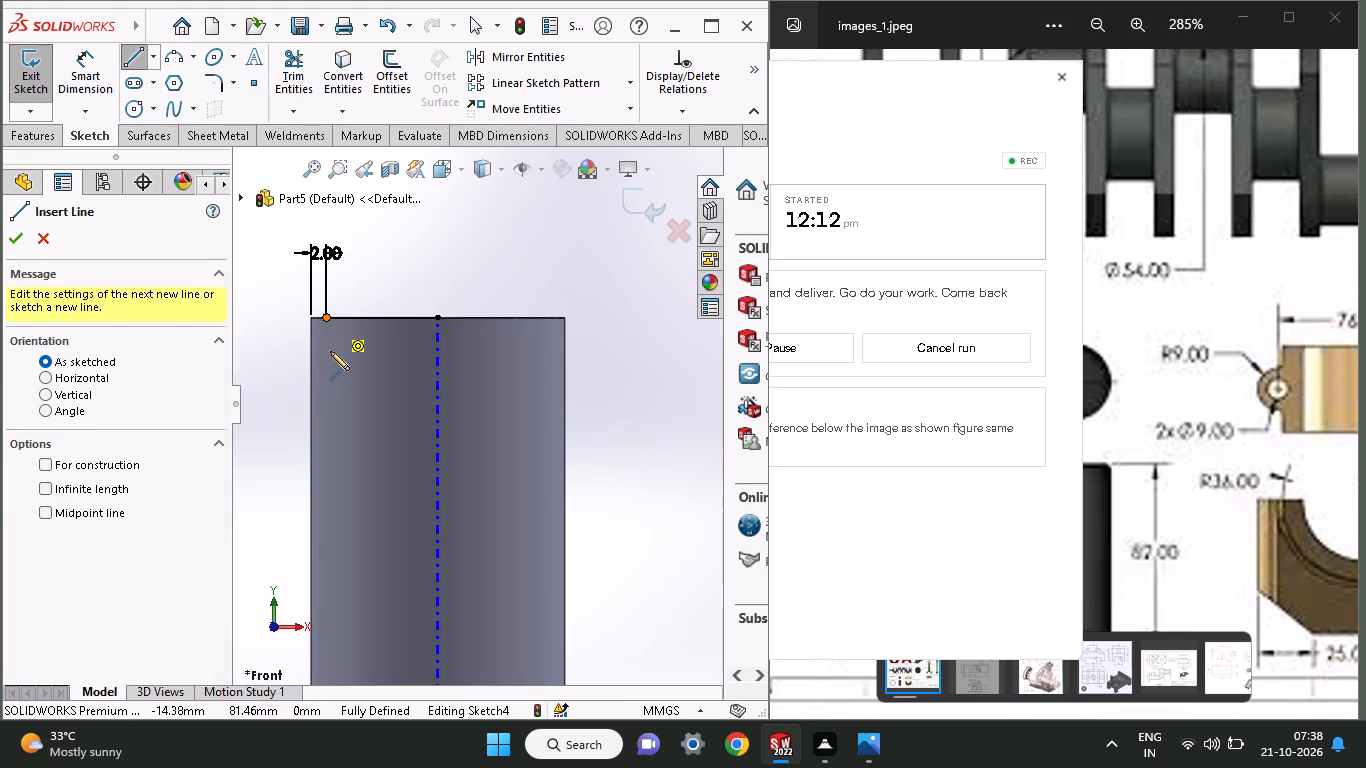
{"action": "left_click", "coordinate": [256, 389]}
{"action": "right_click", "coordinate": [370, 270]}
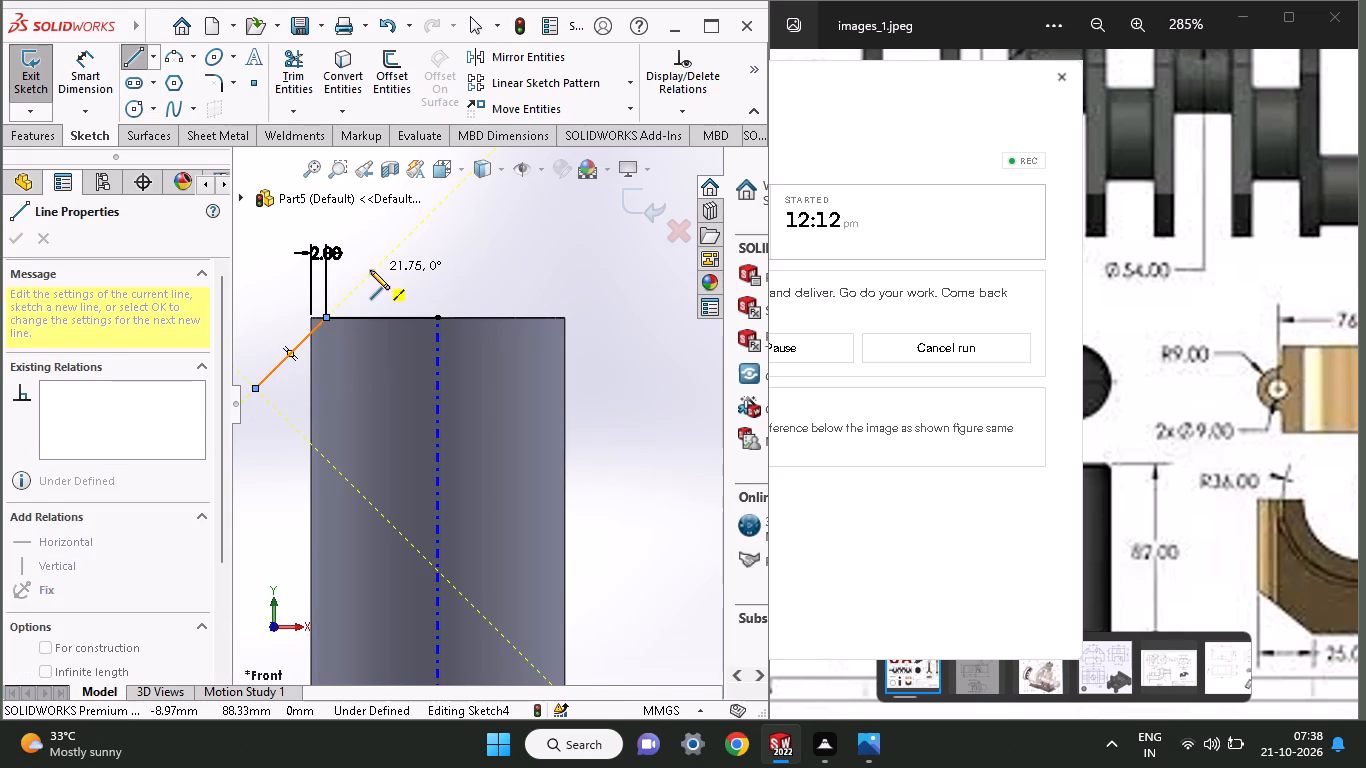
{"action": "left_click", "coordinate": [391, 277]}
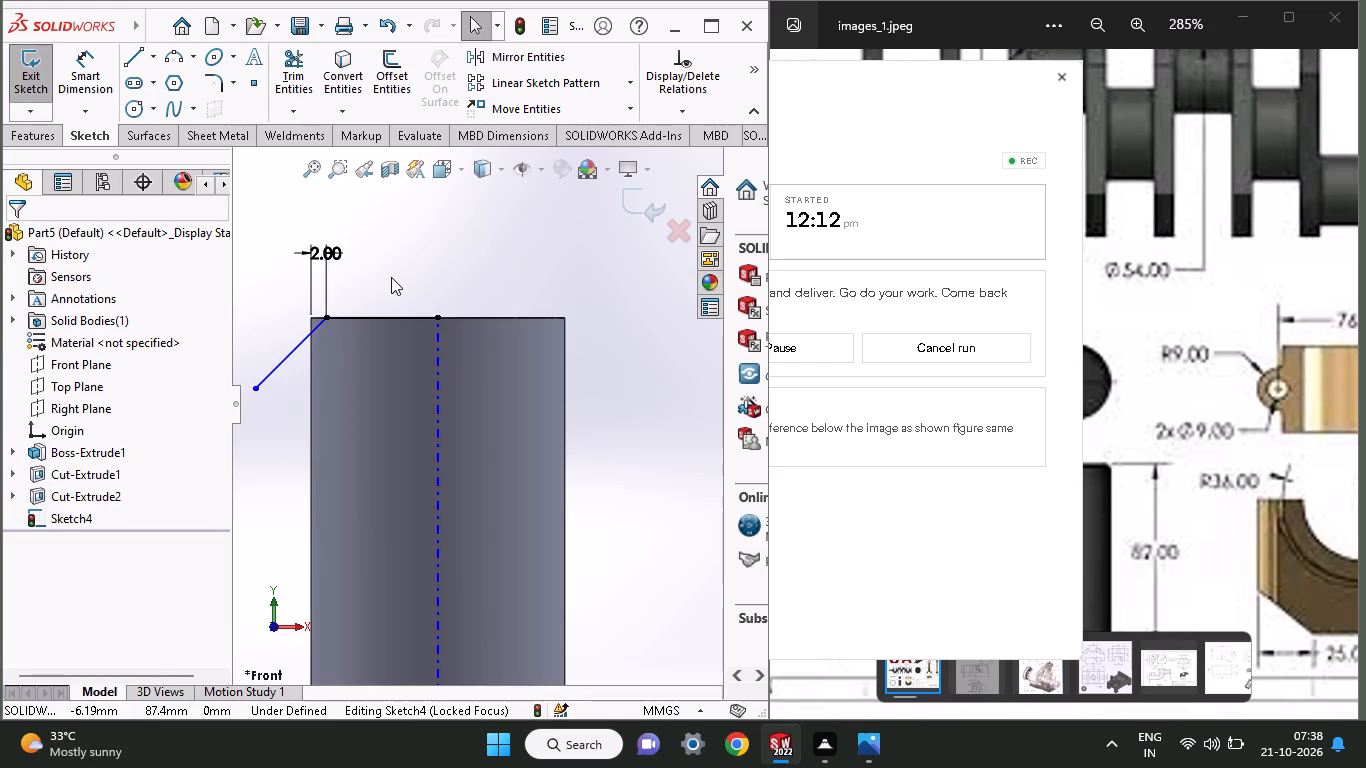
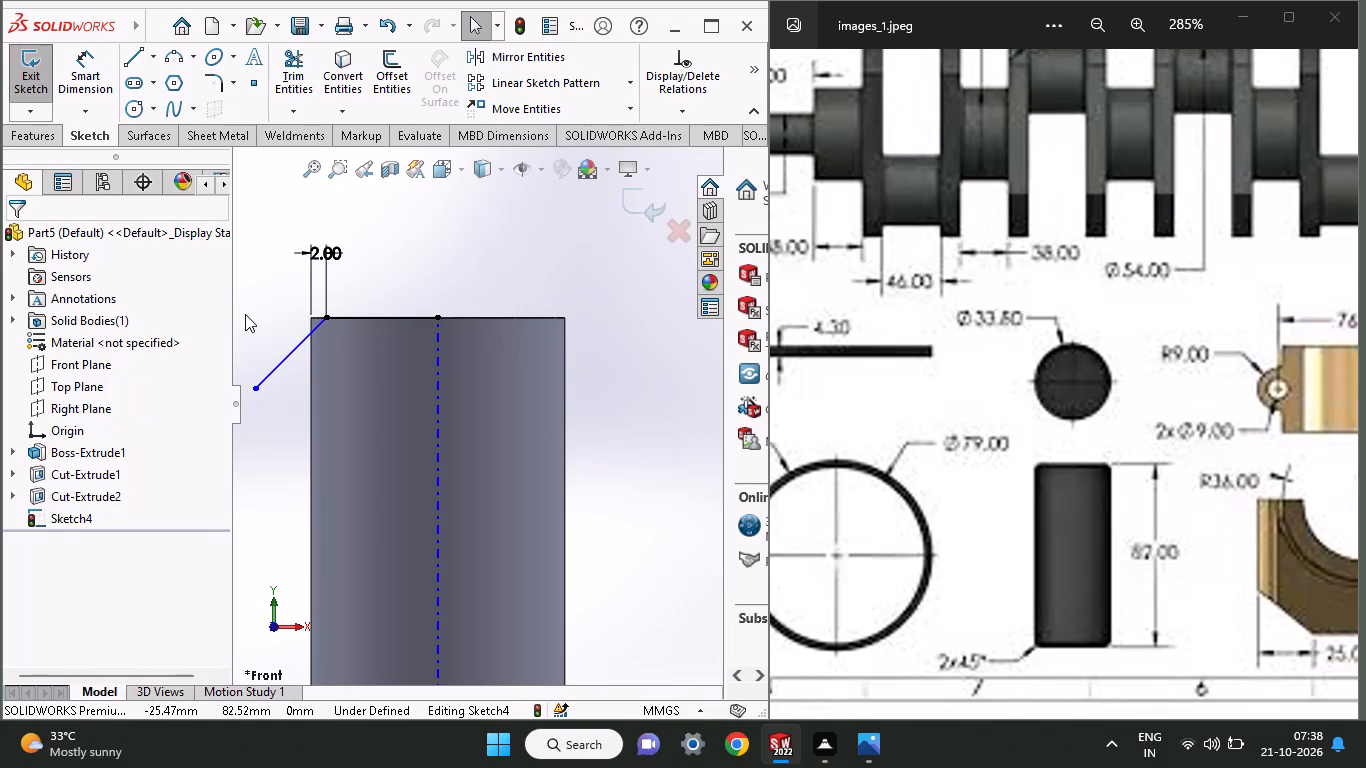
Dimension the angle between the slanted line at the pin's top-left corner and the top-edge line at 135°.
{"action": "left_click", "coordinate": [272, 372]}
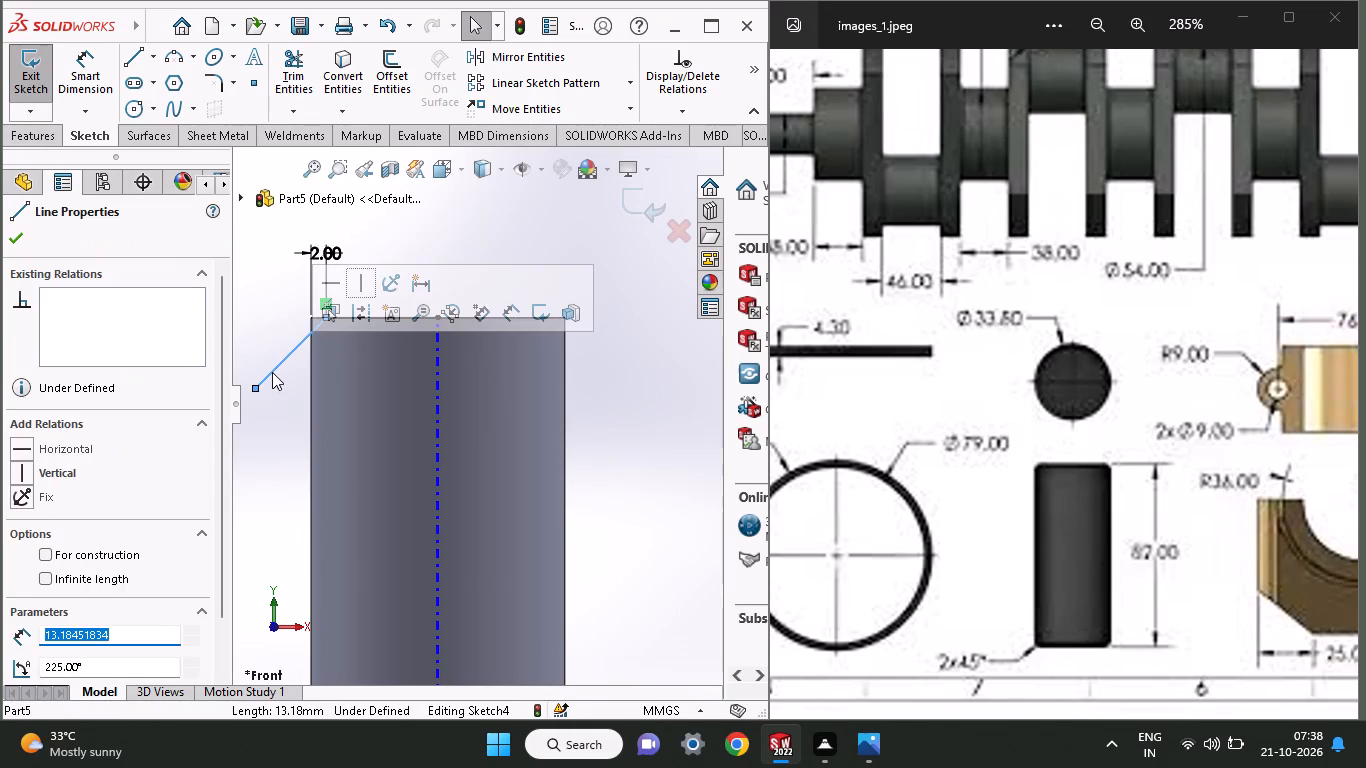
{"action": "left_click", "coordinate": [282, 429]}
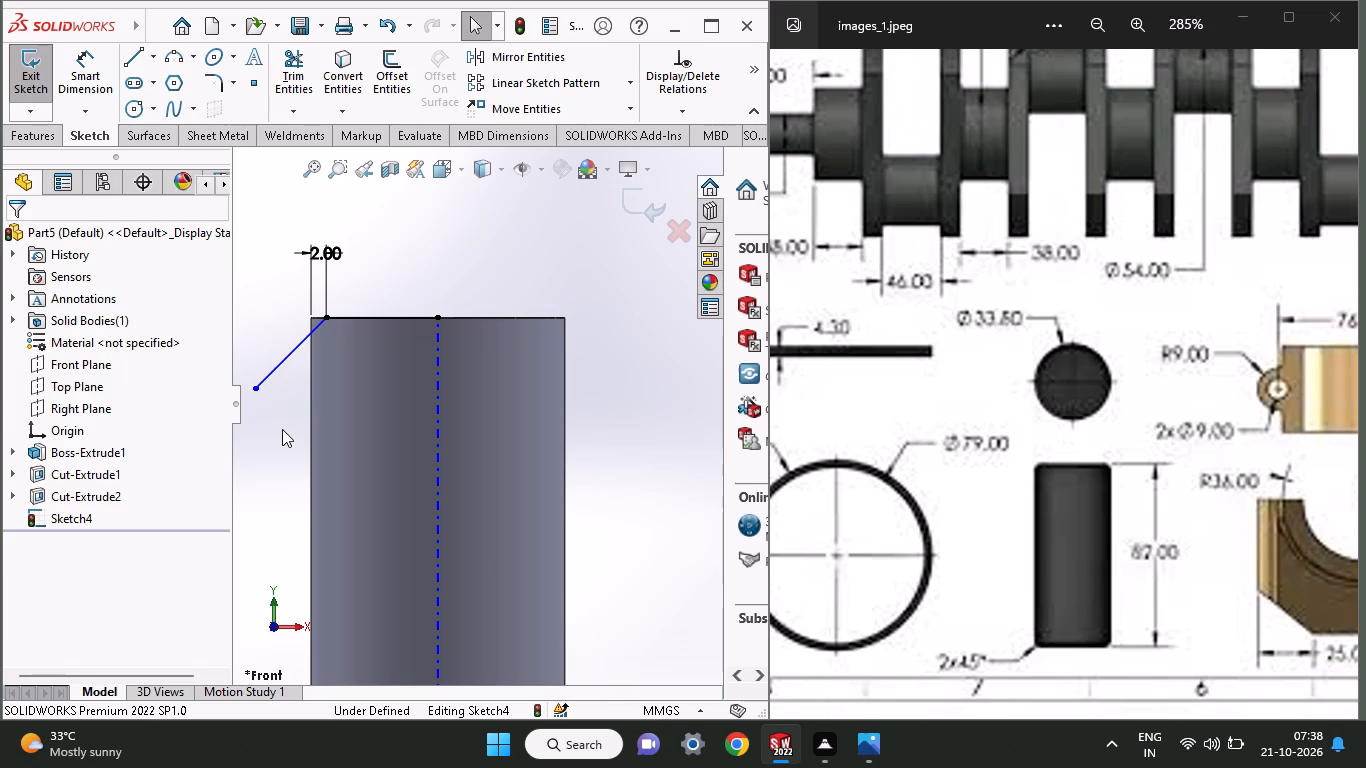
{"action": "left_click", "coordinate": [90, 86]}
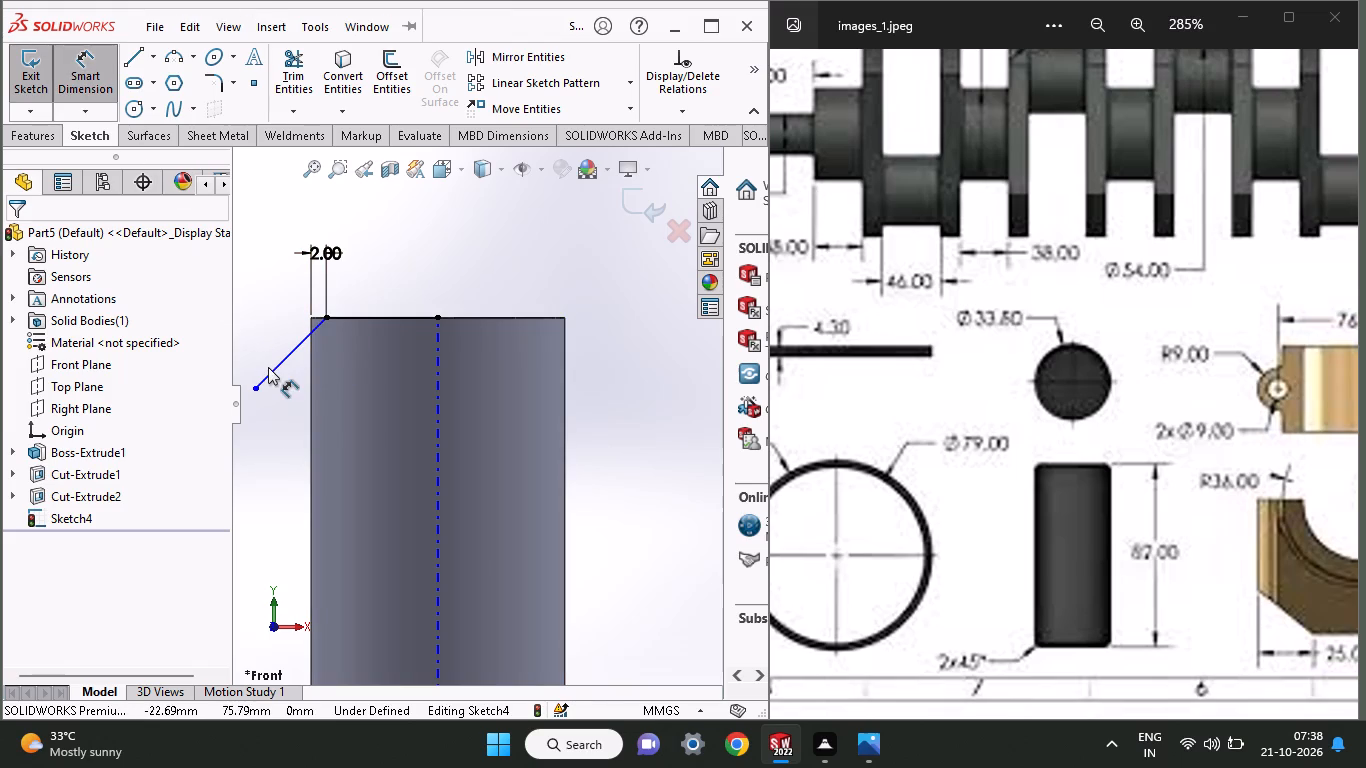
{"action": "left_click", "coordinate": [268, 367]}
{"action": "left_click", "coordinate": [268, 377]}
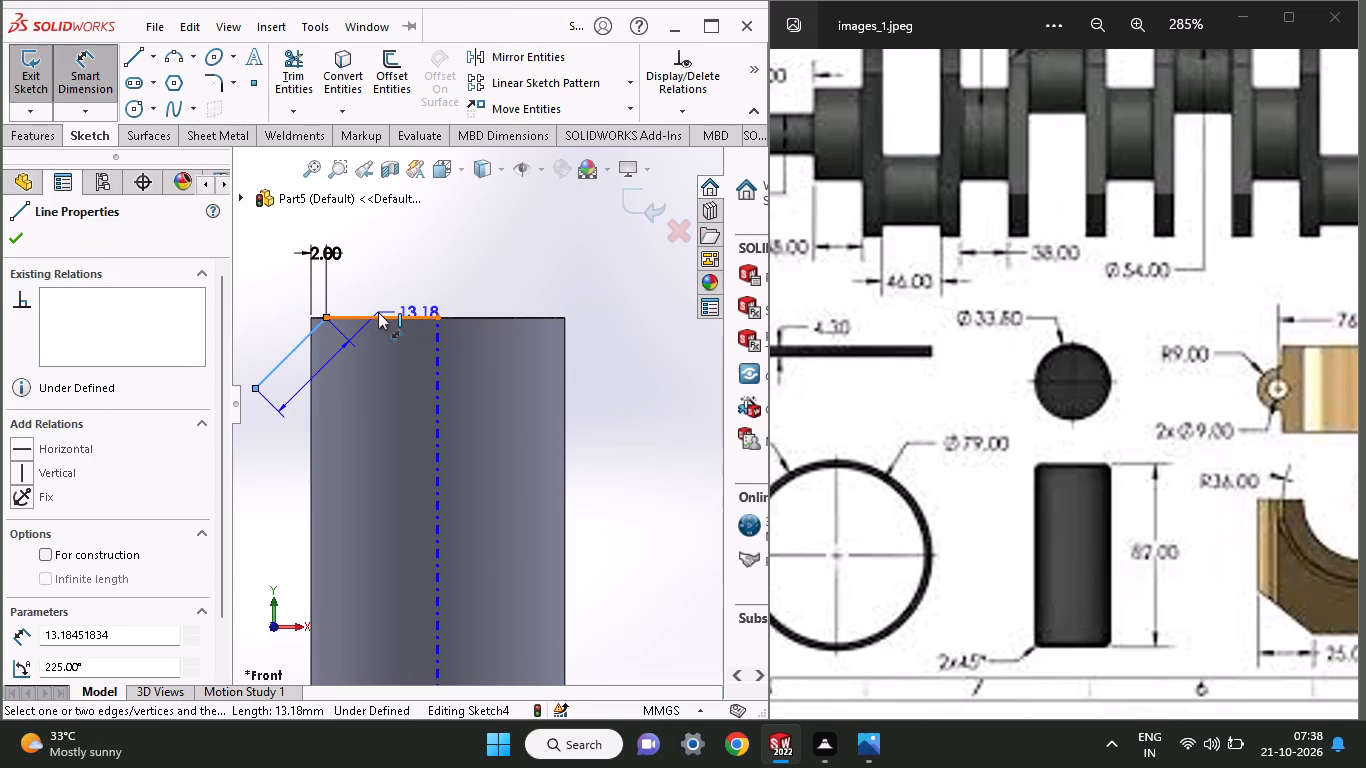
{"action": "left_click", "coordinate": [374, 317]}
{"action": "left_click", "coordinate": [349, 350]}
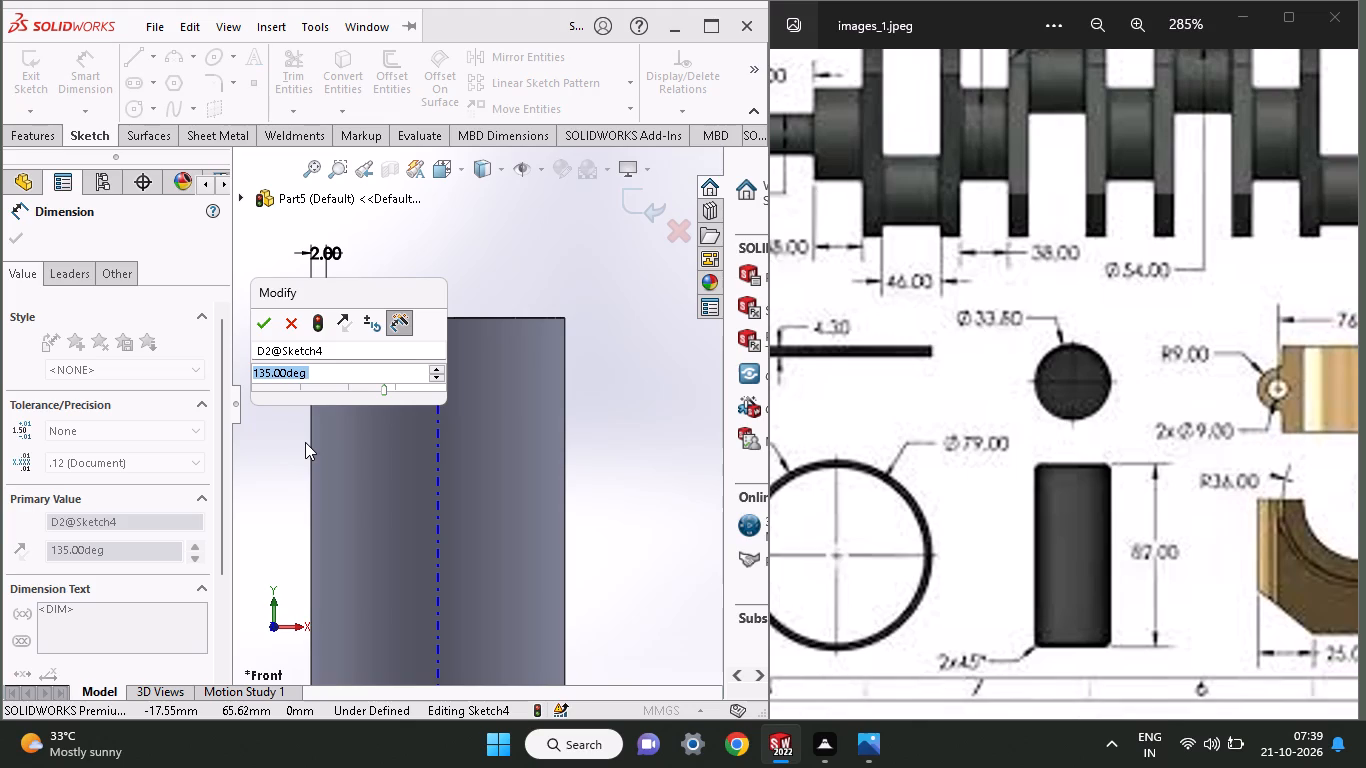
{"action": "left_click", "coordinate": [268, 318]}
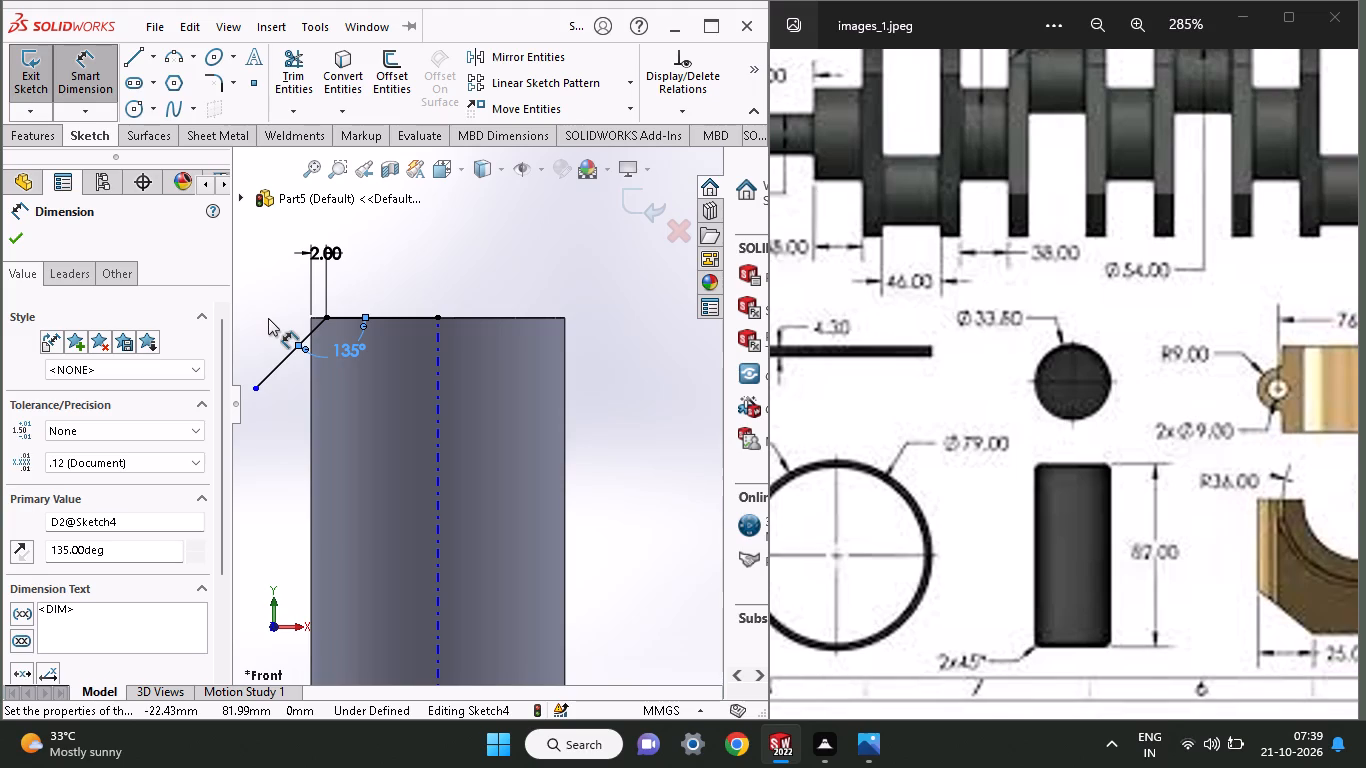
Draw a slanted line about 11 mm long from the pin's top edge near the top-right corner, down and outward past the right side.
{"action": "left_click", "coordinate": [124, 52]}
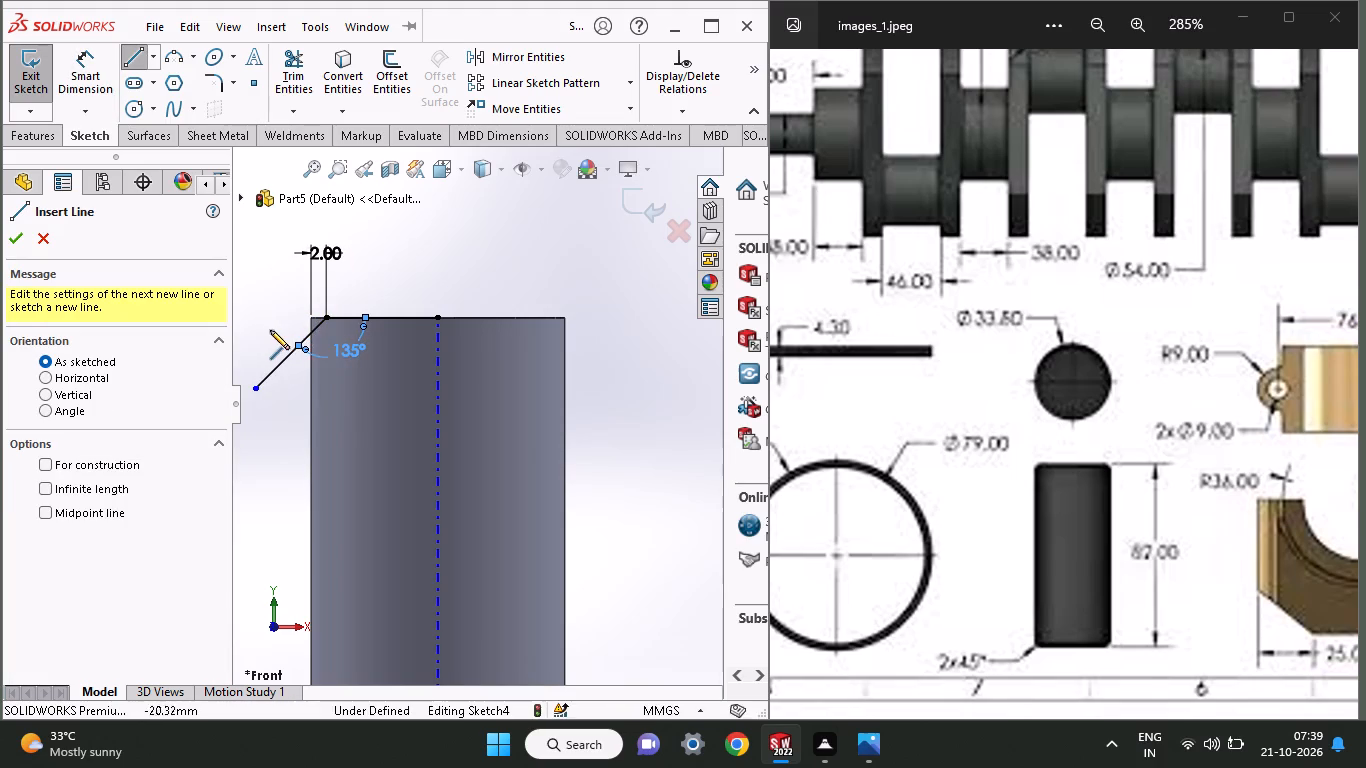
{"action": "left_click", "coordinate": [524, 317]}
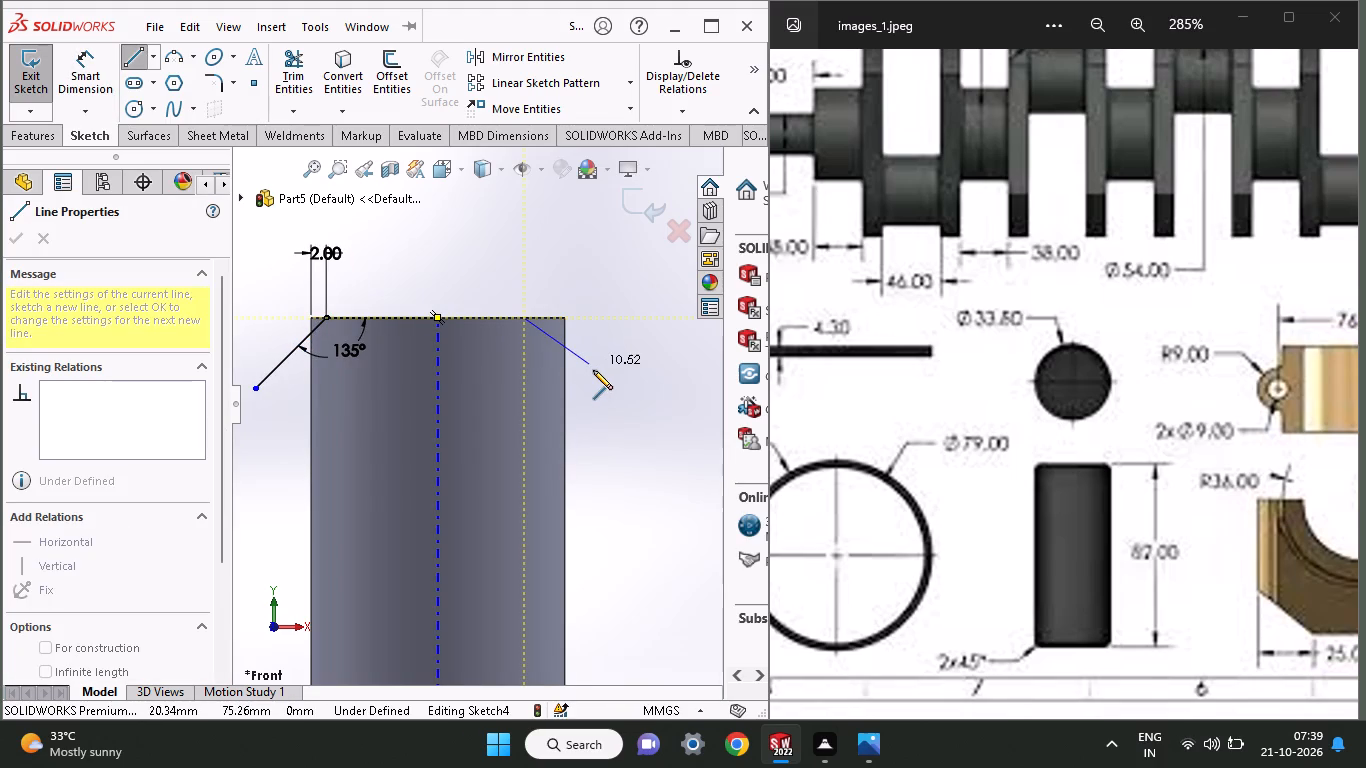
{"action": "left_click", "coordinate": [593, 370]}
{"action": "right_click", "coordinate": [594, 310]}
{"action": "left_click", "coordinate": [609, 317]}
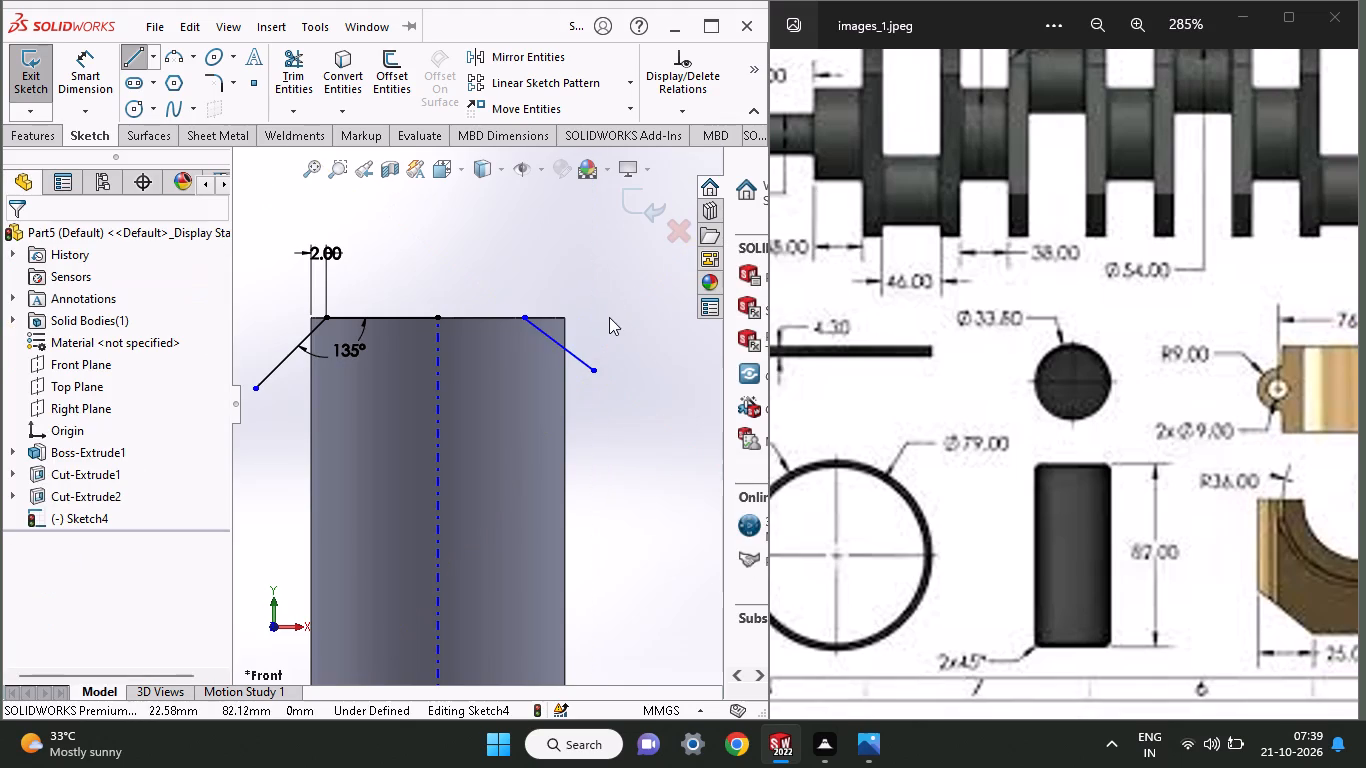
Dimension the angle between the slanted line at the top-right corner and the pin's top edge at 45°.
{"action": "left_click", "coordinate": [101, 68]}
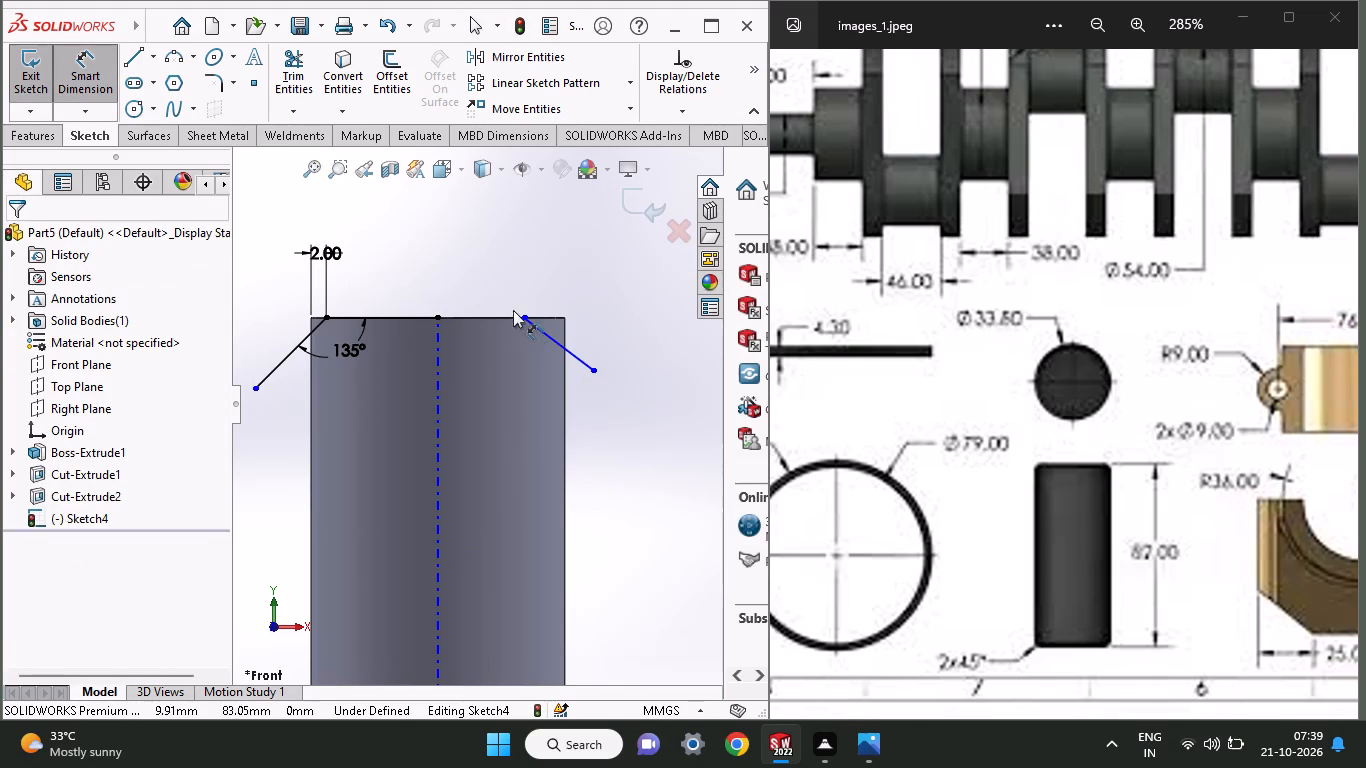
{"action": "left_click", "coordinate": [549, 334]}
{"action": "left_click", "coordinate": [554, 316]}
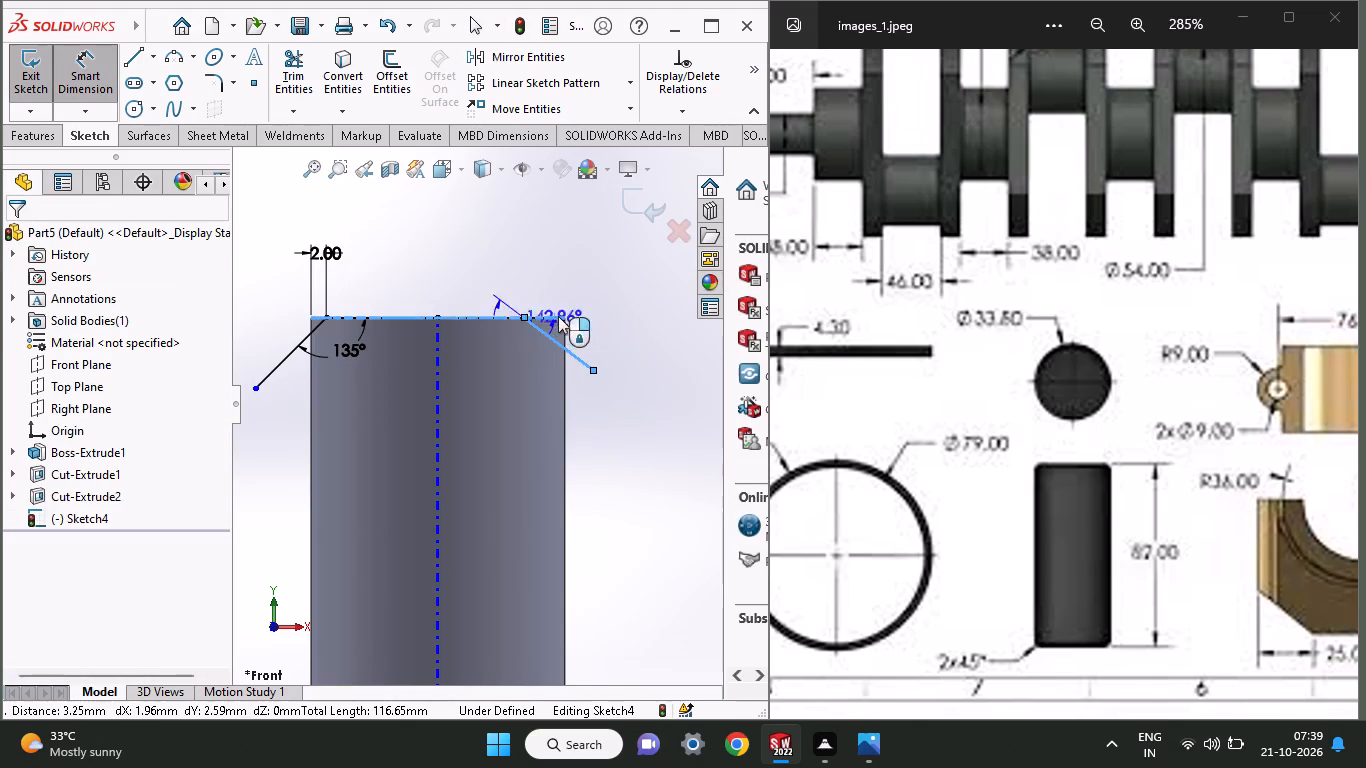
{"action": "left_click", "coordinate": [589, 332]}
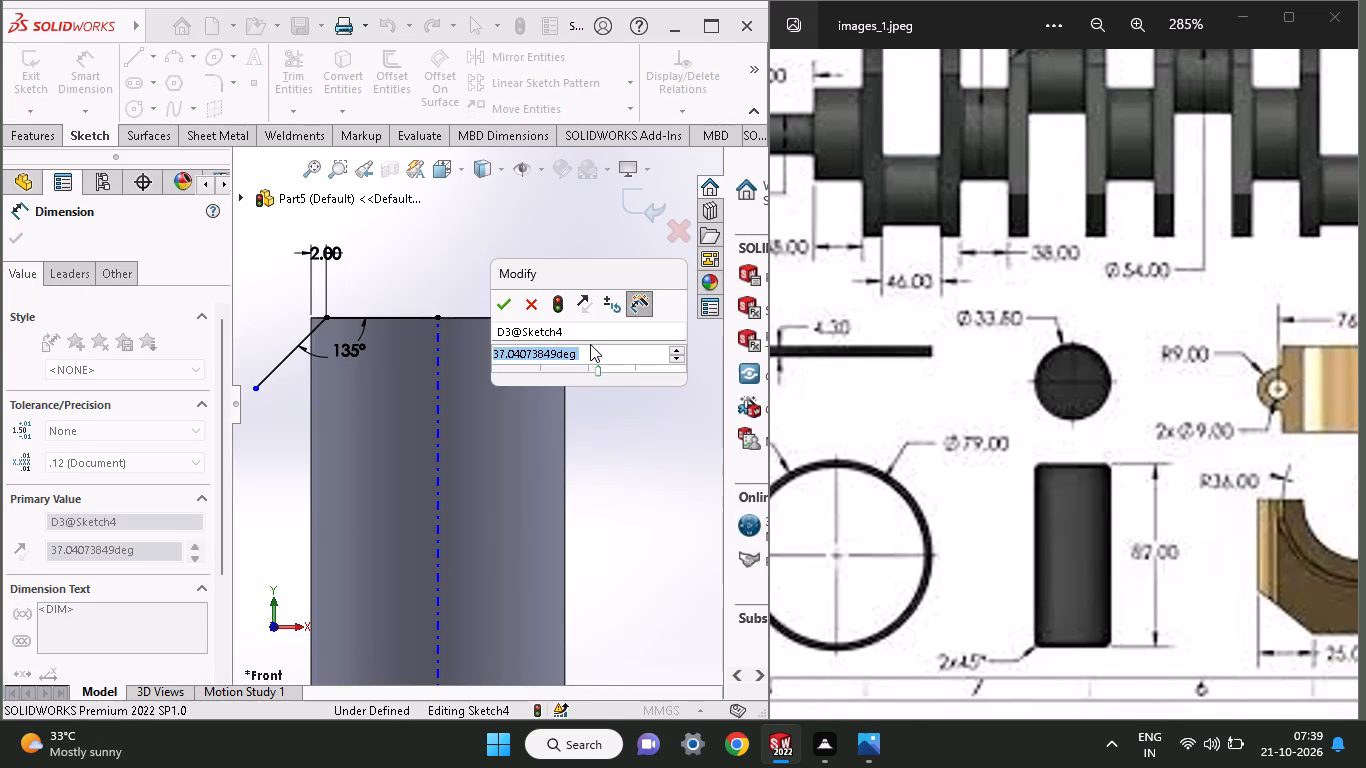
{"action": "type", "text": "45"}
{"action": "key", "text": "Return"}
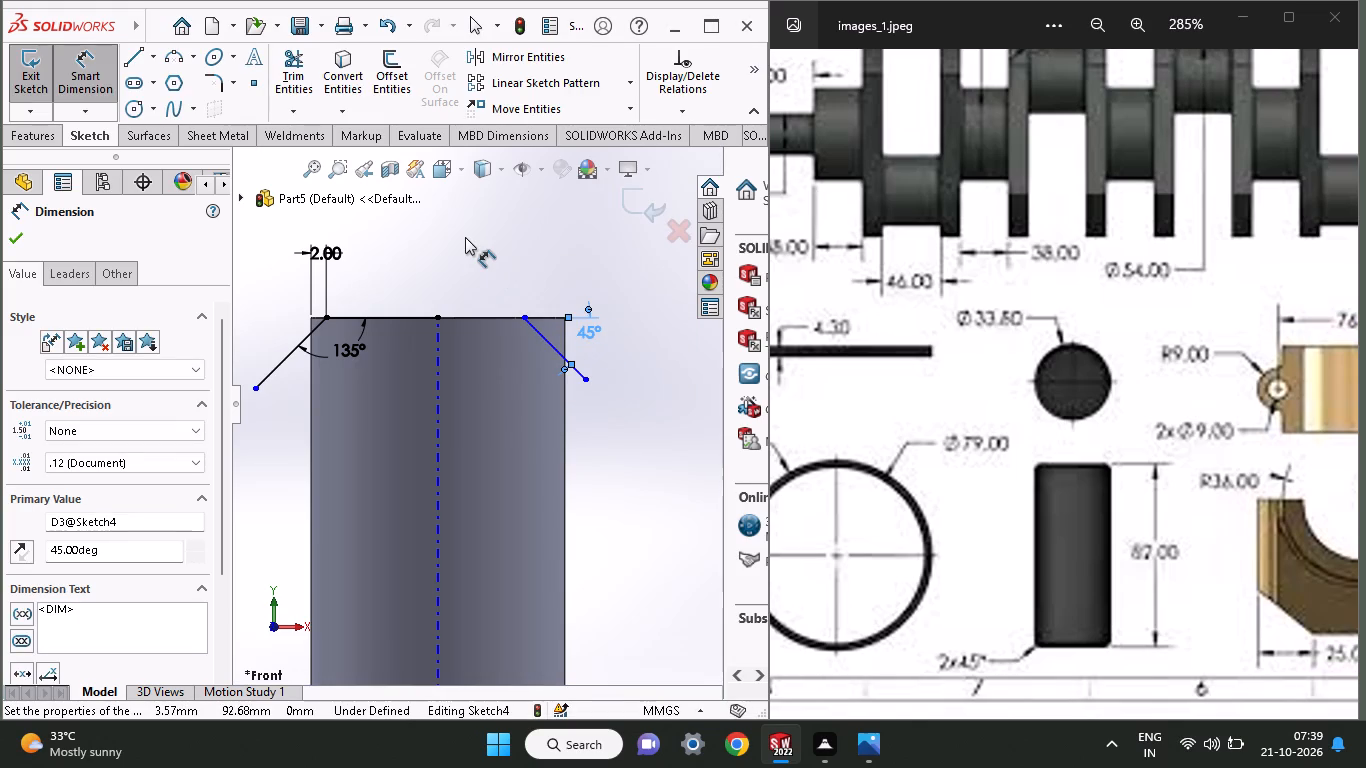
Dimension the right slanted line's upper endpoint 2 mm from the pin's top-right corner.
{"action": "left_click", "coordinate": [526, 320]}
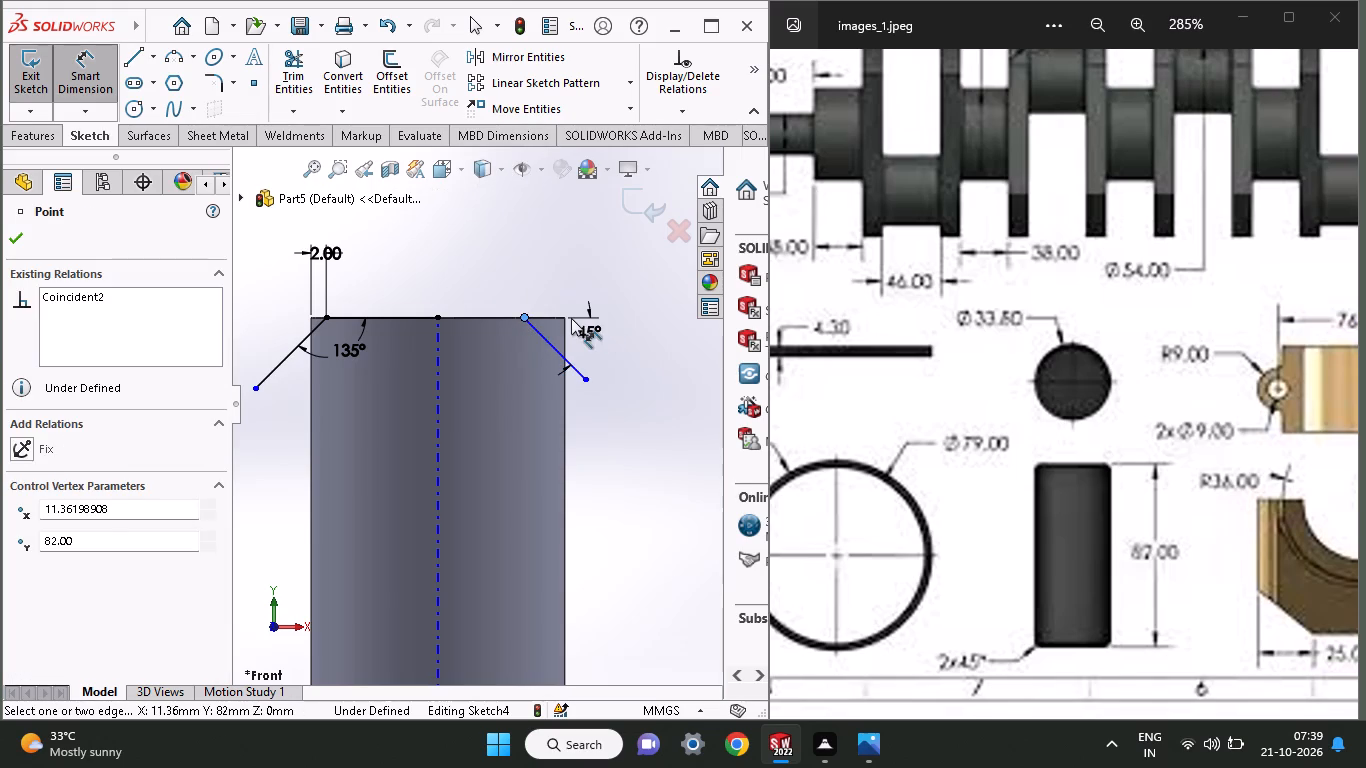
{"action": "left_click", "coordinate": [564, 317]}
{"action": "left_click", "coordinate": [541, 264]}
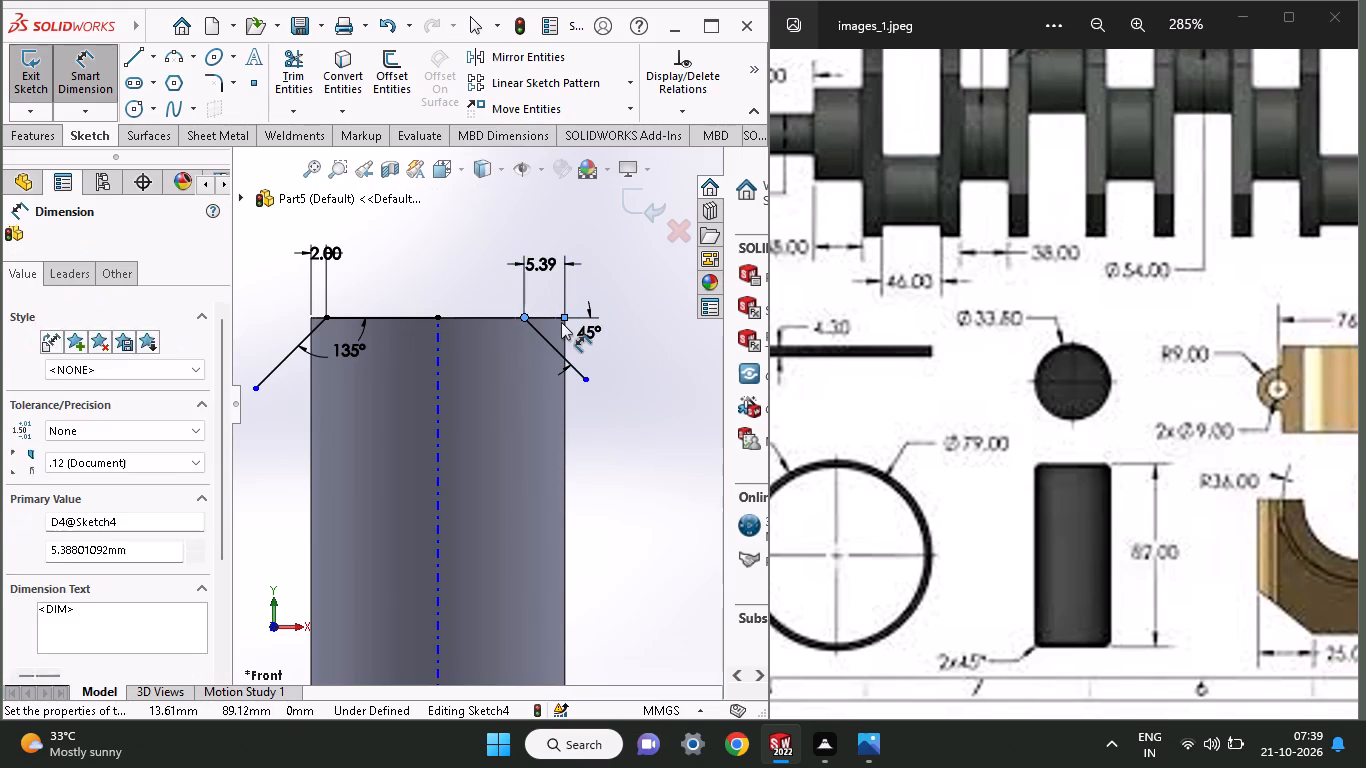
{"action": "key", "text": "2"}
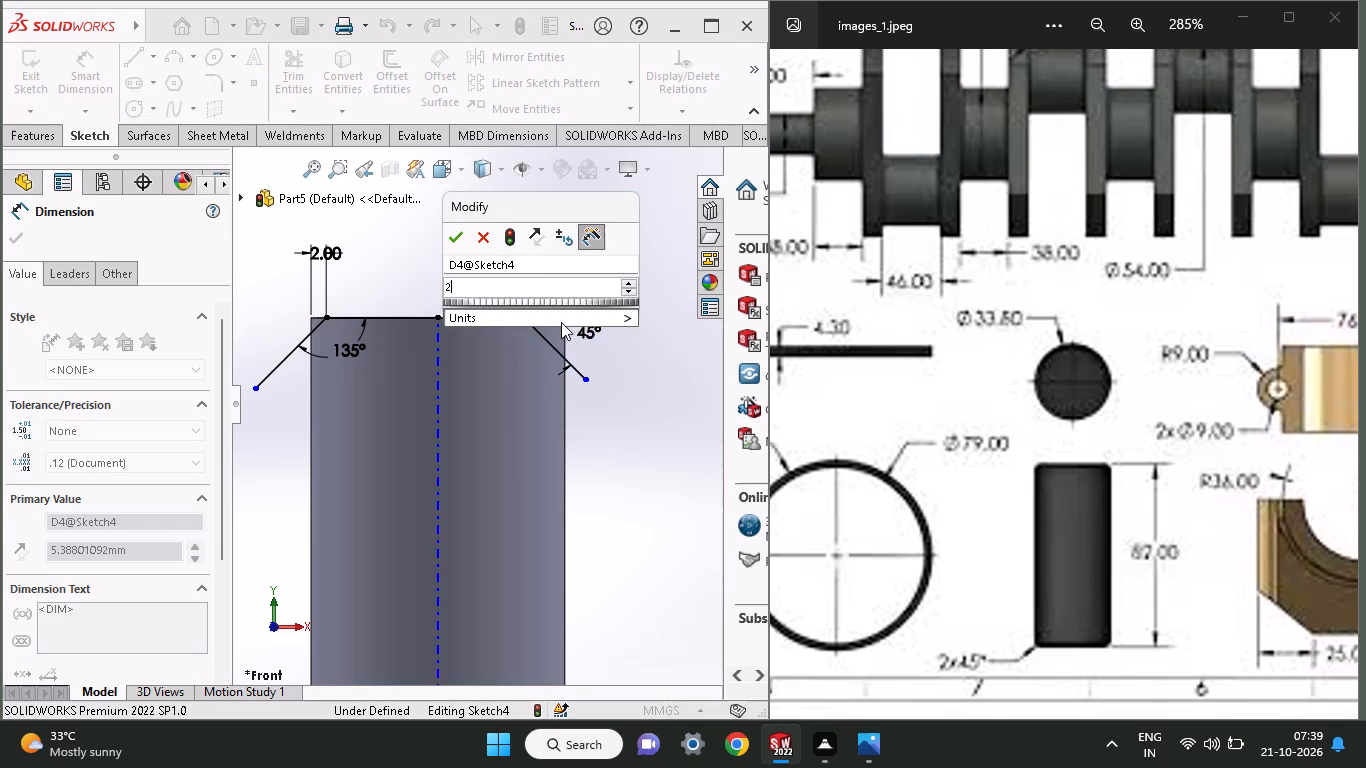
{"action": "key", "text": "Return"}
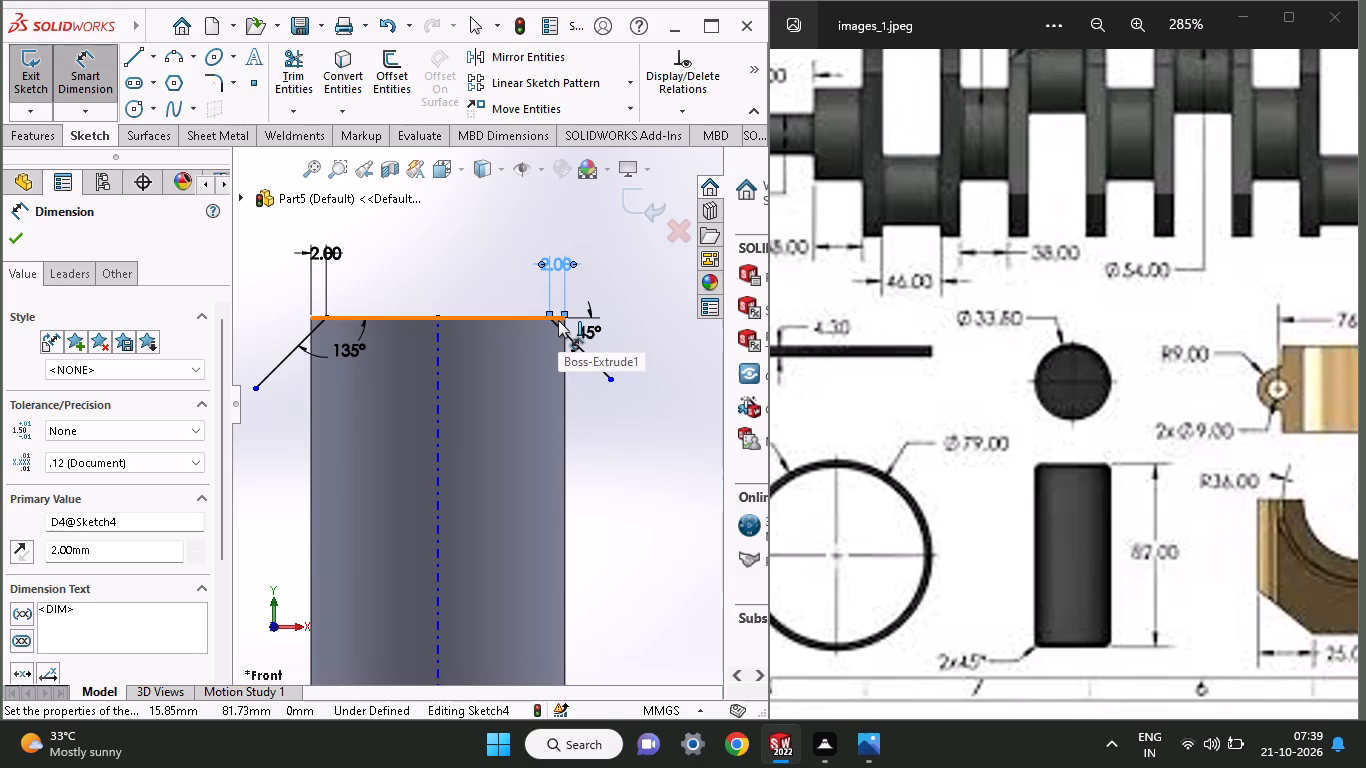
Draw a vertical line about 10 mm long from the pin's top-left corner down along its left side.
{"action": "left_click", "coordinate": [124, 66]}
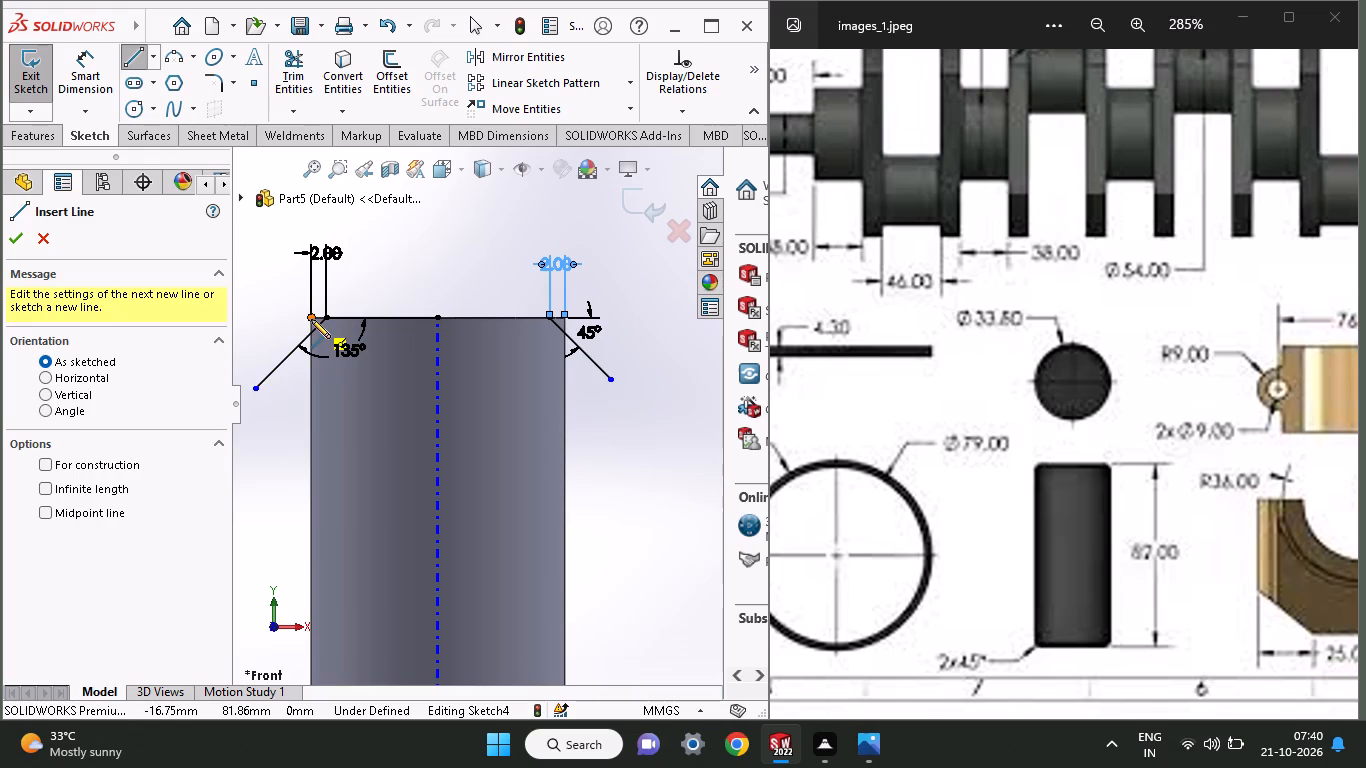
{"action": "left_click", "coordinate": [311, 319]}
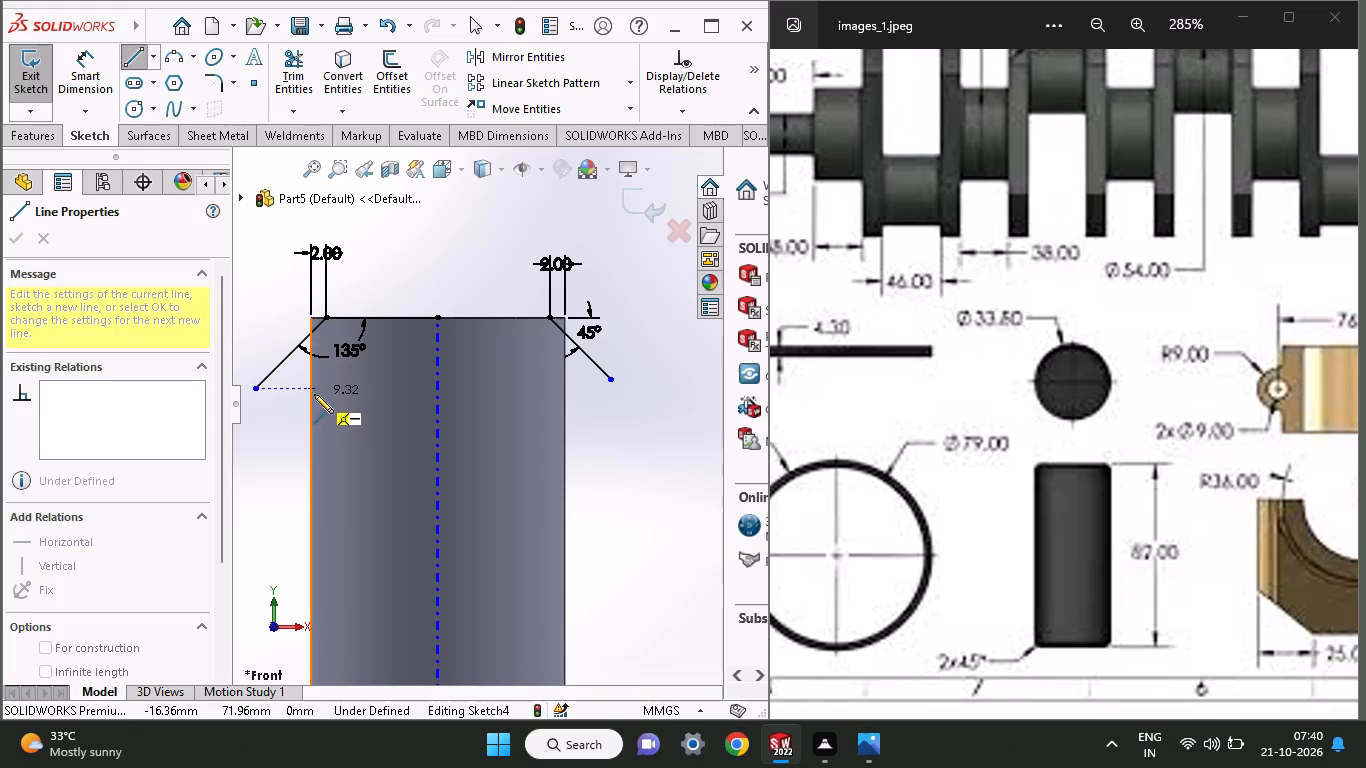
{"action": "left_click", "coordinate": [312, 397]}
{"action": "right_click", "coordinate": [254, 209]}
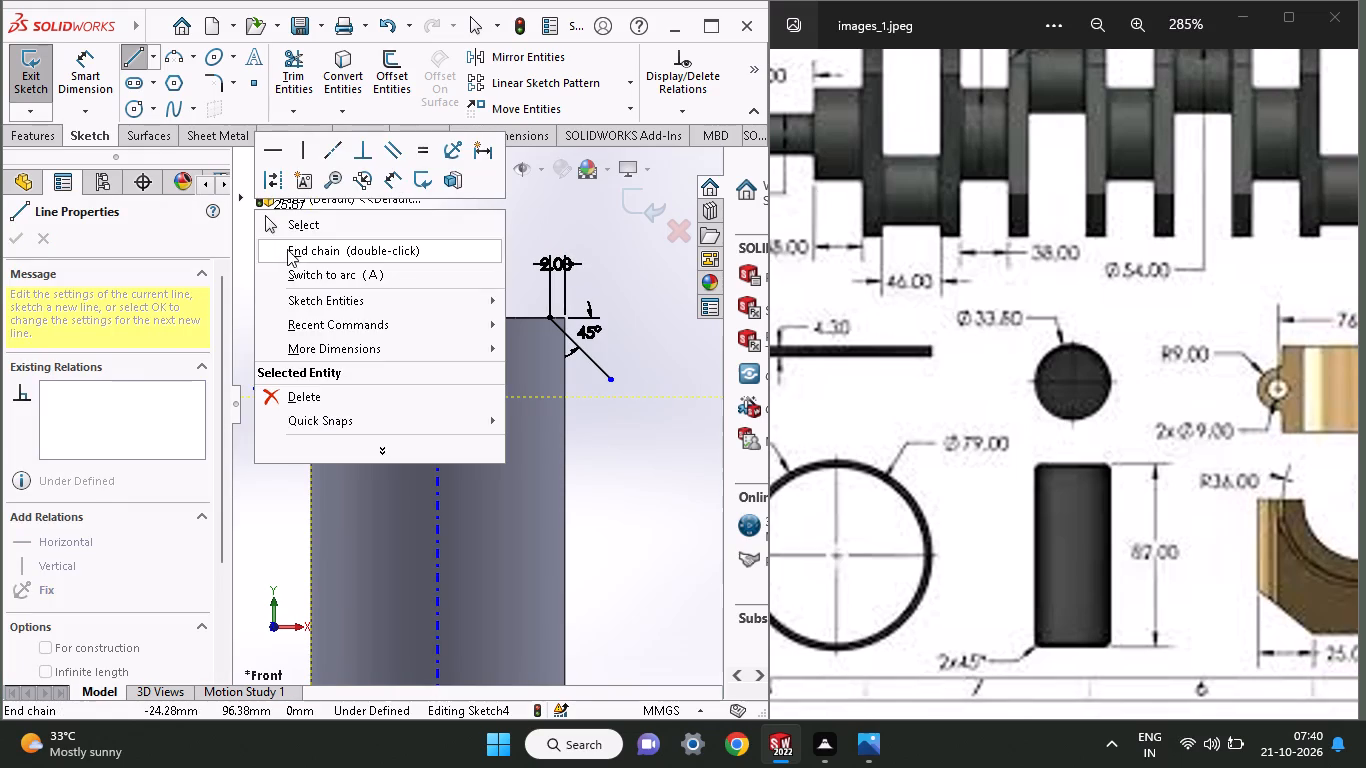
{"action": "left_click", "coordinate": [287, 231]}
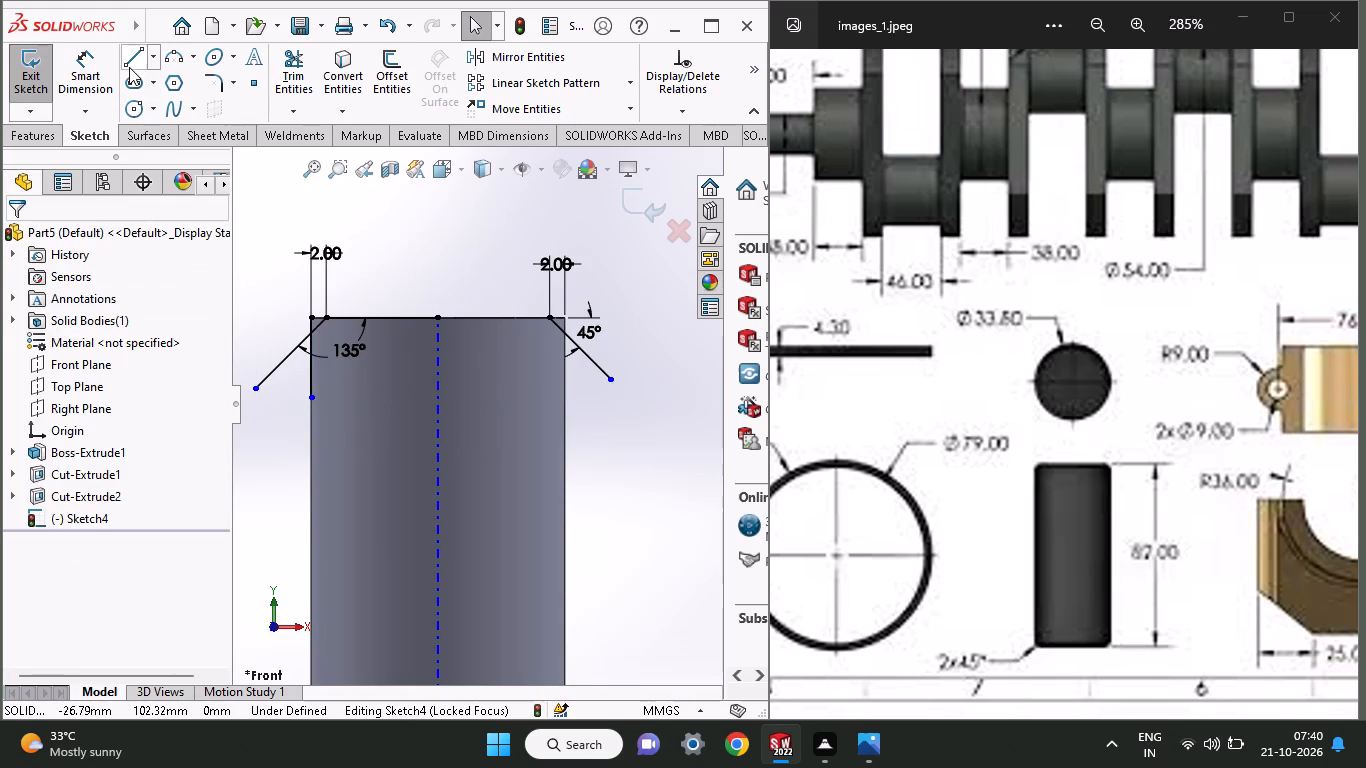
Draw a shorter vertical line from the pin's top-right corner down along its right side, past the slanted line.
{"action": "left_click", "coordinate": [129, 67]}
{"action": "left_click", "coordinate": [563, 315]}
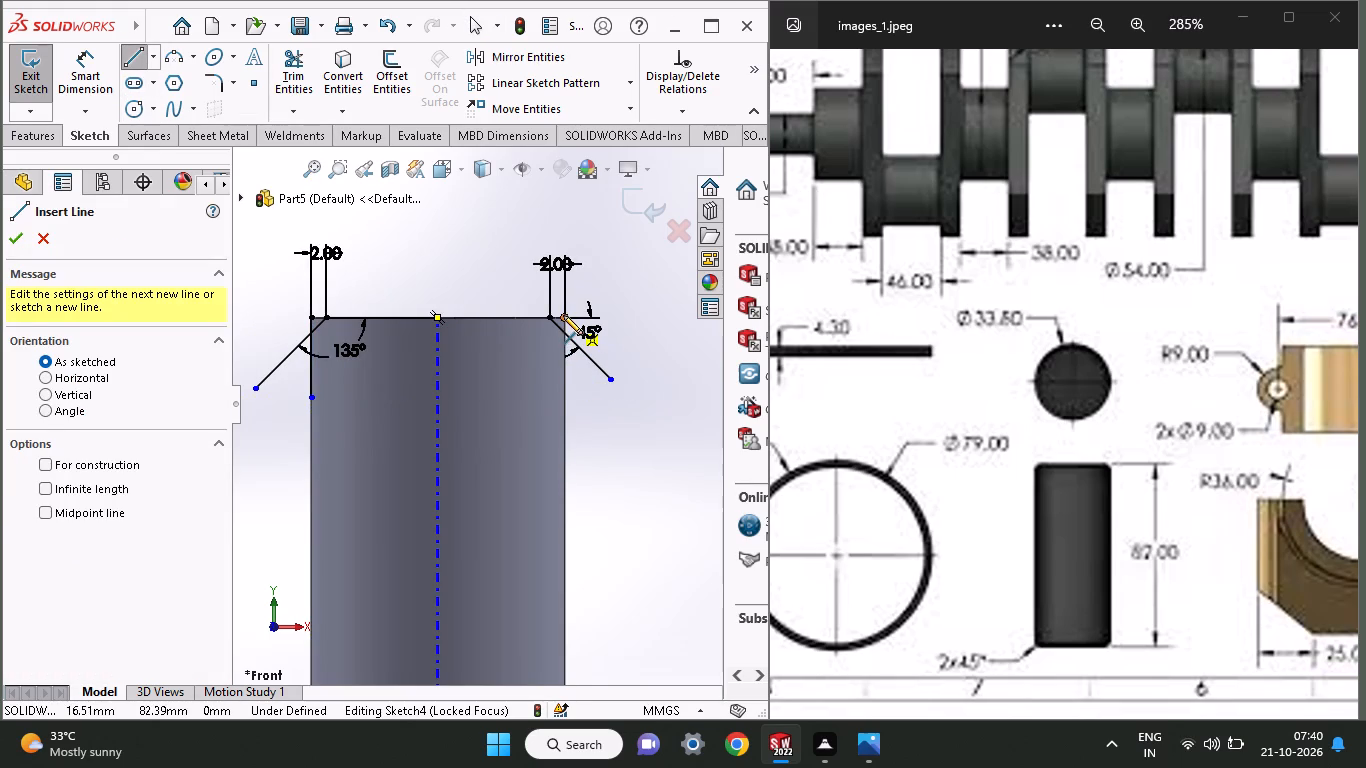
{"action": "left_click", "coordinate": [566, 365]}
{"action": "right_click", "coordinate": [586, 249]}
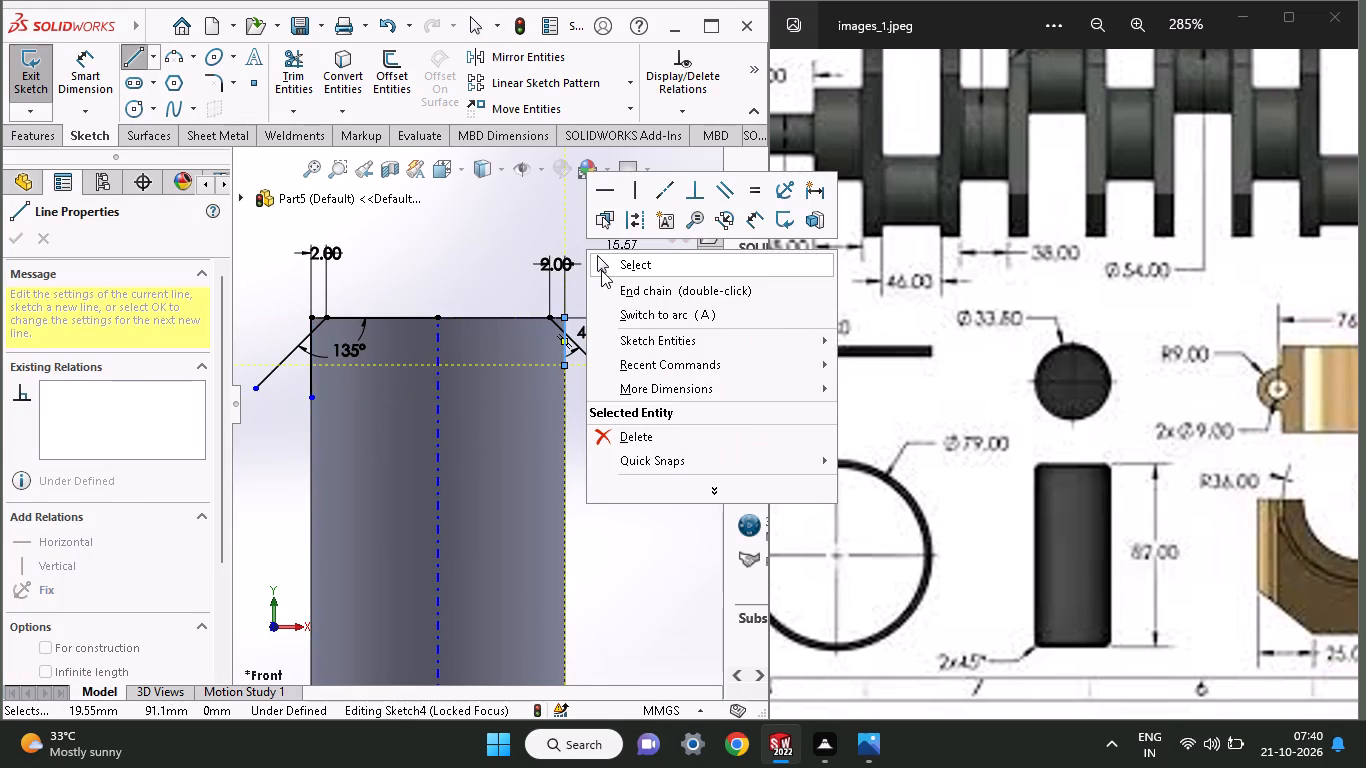
{"action": "left_click", "coordinate": [601, 270]}
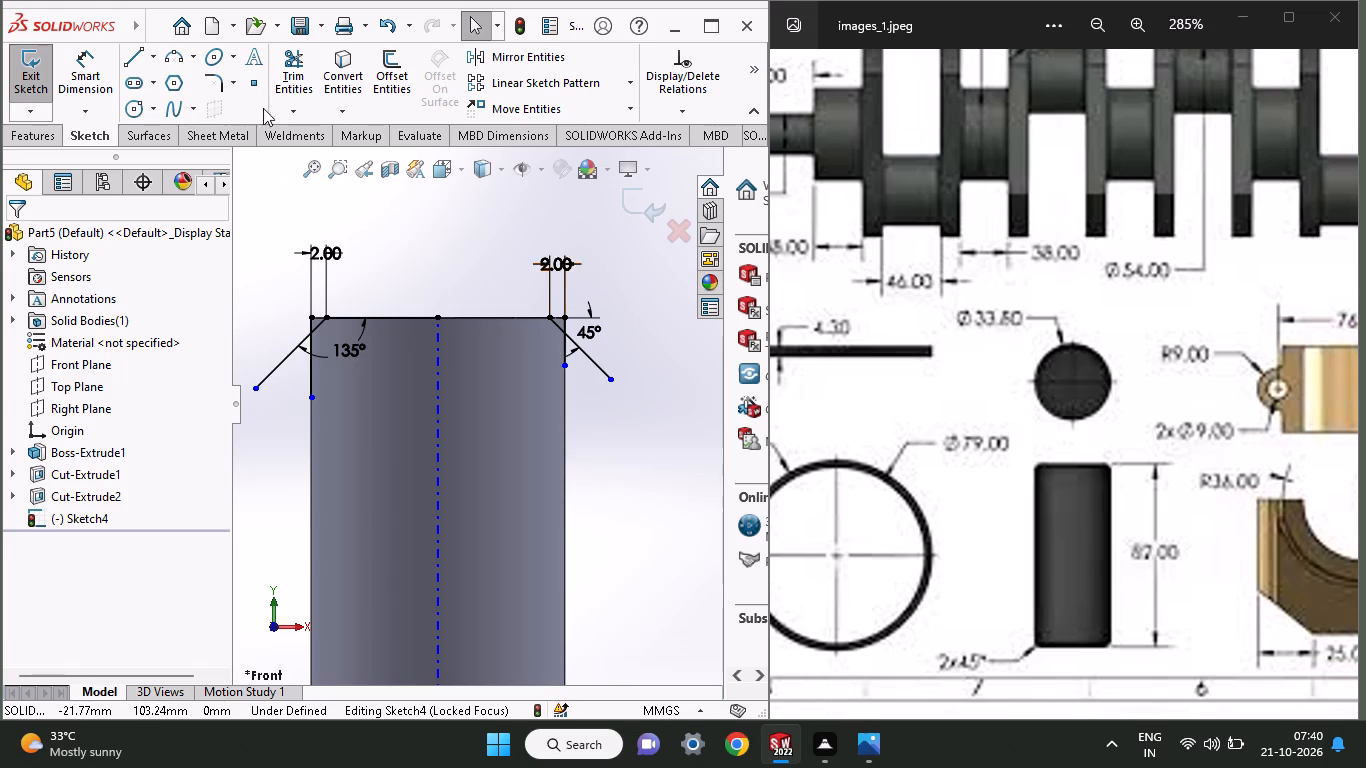
Draw a horizontal line about 6.6 mm long from the left slanted line's upper endpoint outward past the top-left corner.
{"action": "left_click", "coordinate": [118, 52]}
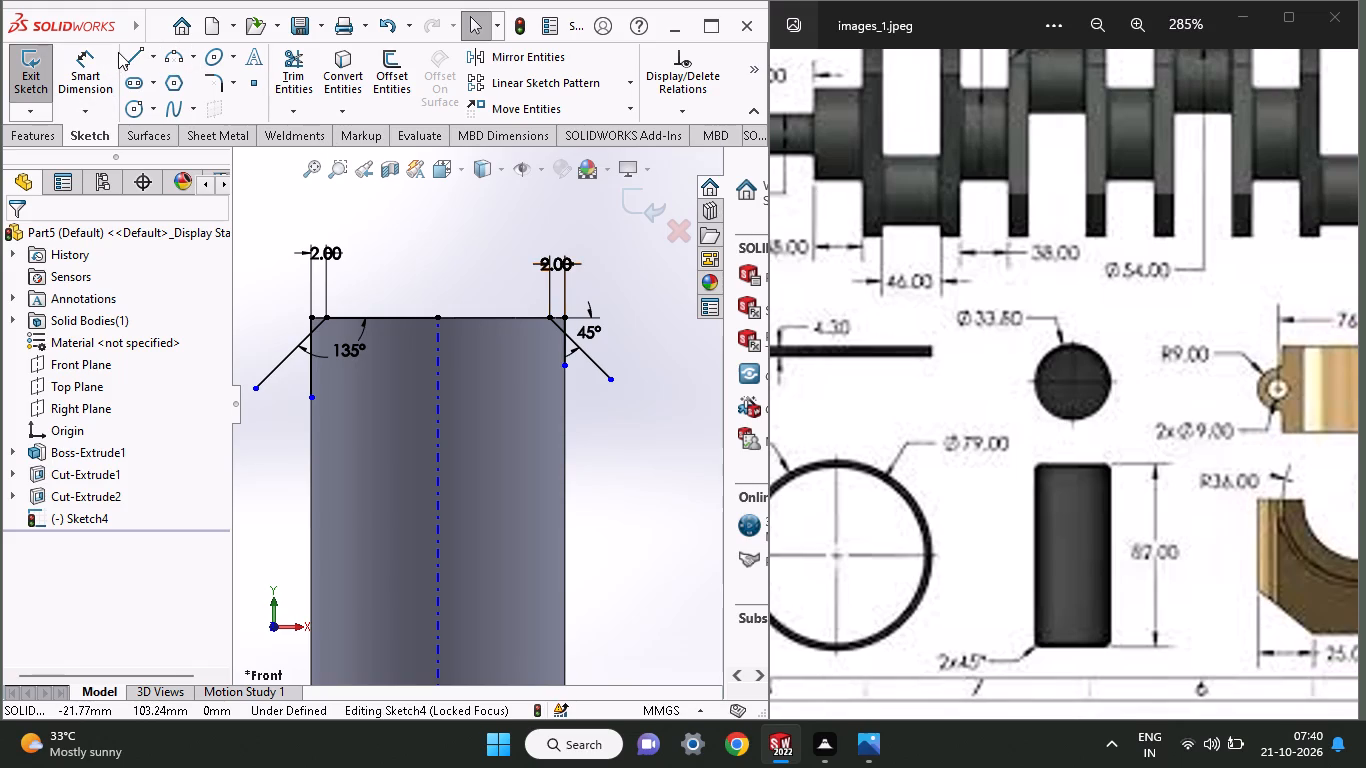
{"action": "left_click", "coordinate": [143, 52]}
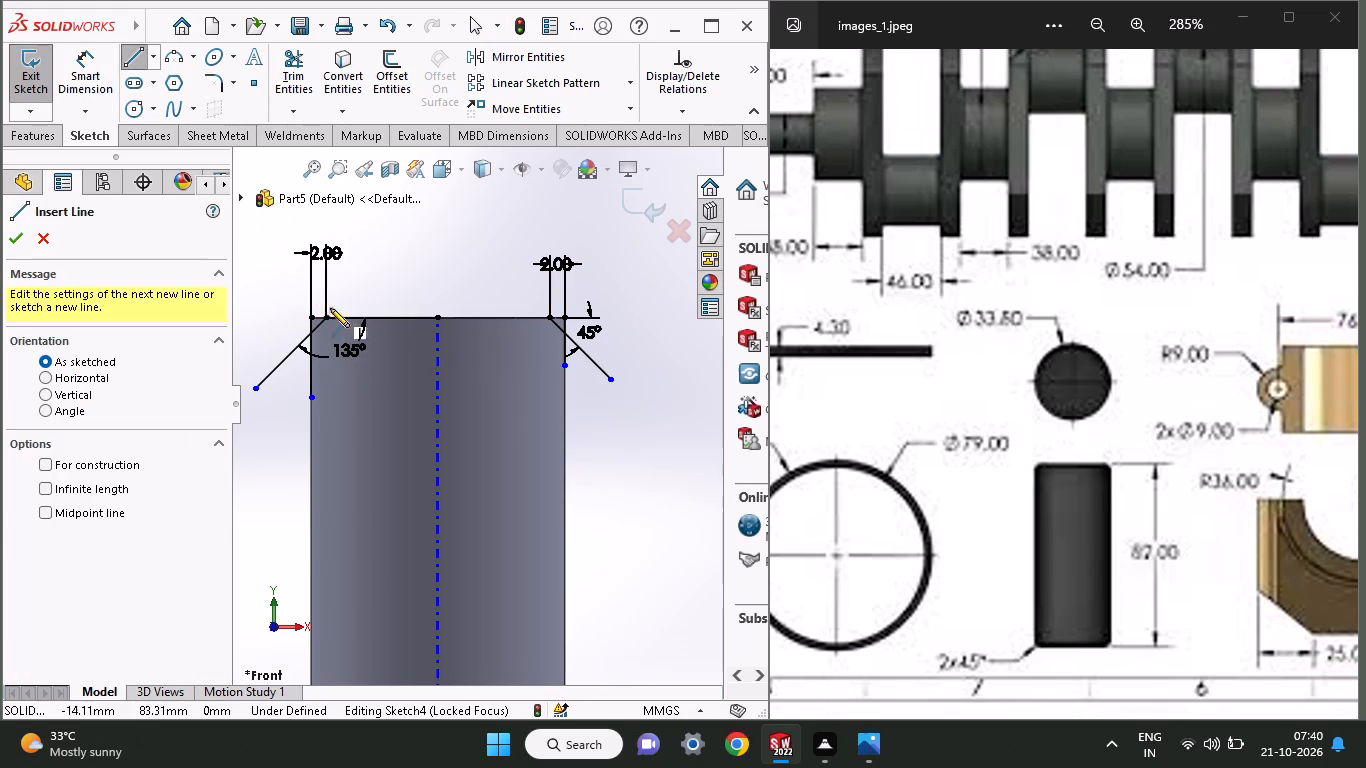
{"action": "left_click", "coordinate": [326, 314]}
{"action": "left_click", "coordinate": [276, 313]}
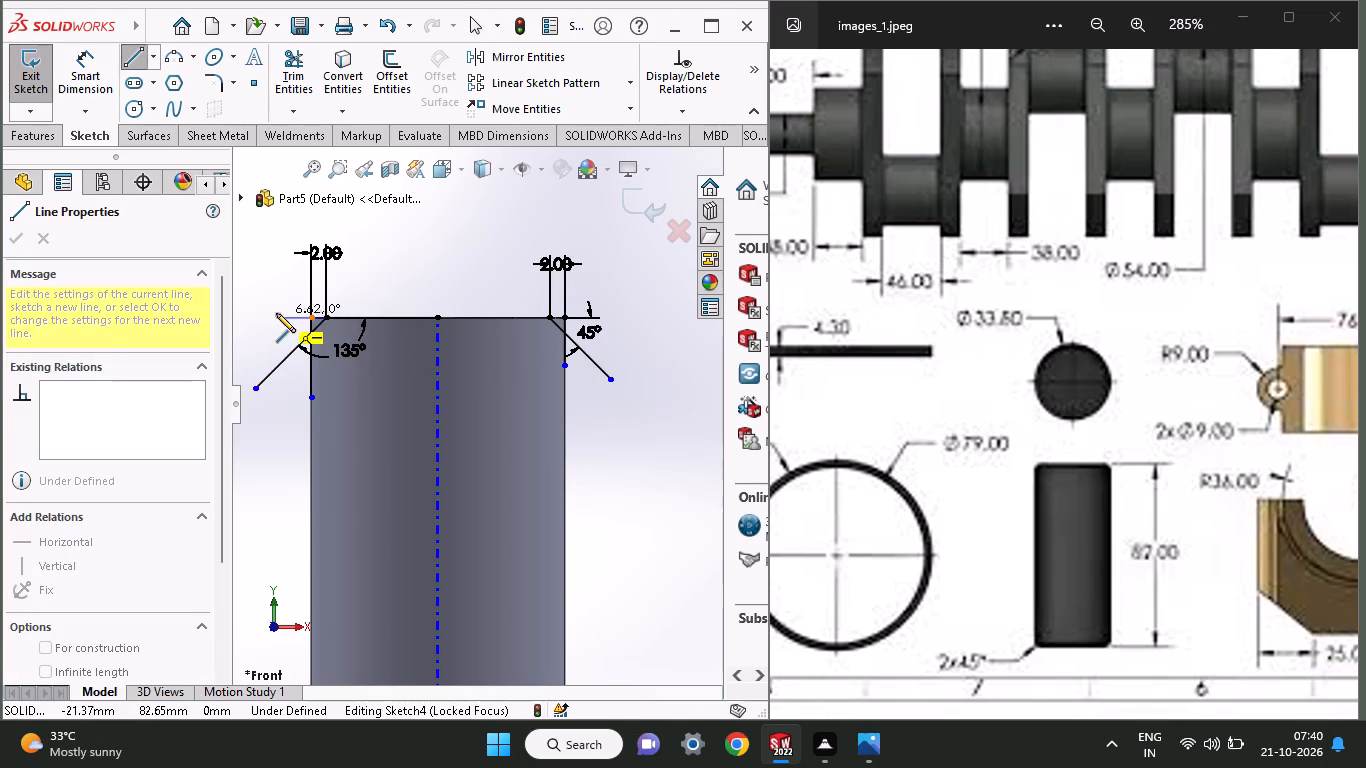
{"action": "right_click", "coordinate": [257, 259]}
{"action": "left_click", "coordinate": [276, 273]}
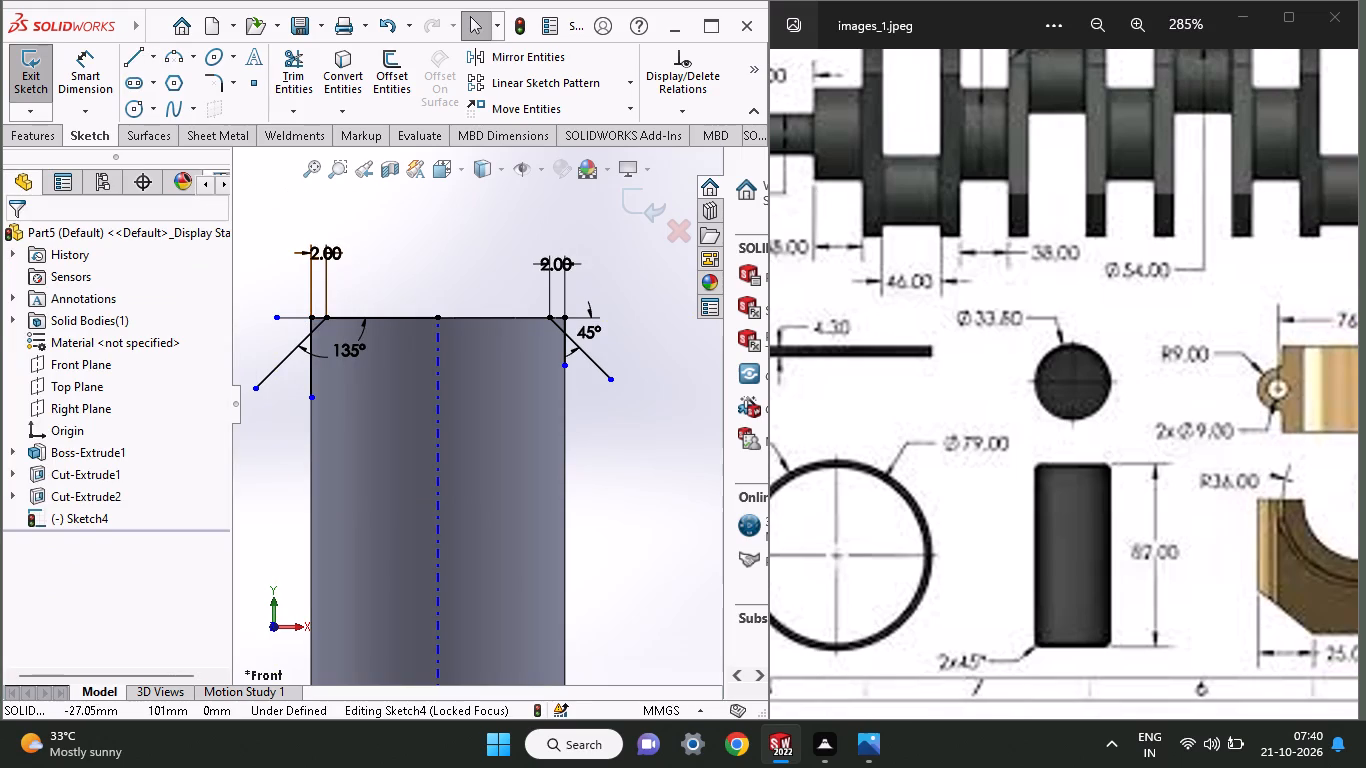
Draw a horizontal line from the right slanted line's upper endpoint outward past the pin's top-right corner.
{"action": "left_click", "coordinate": [132, 60]}
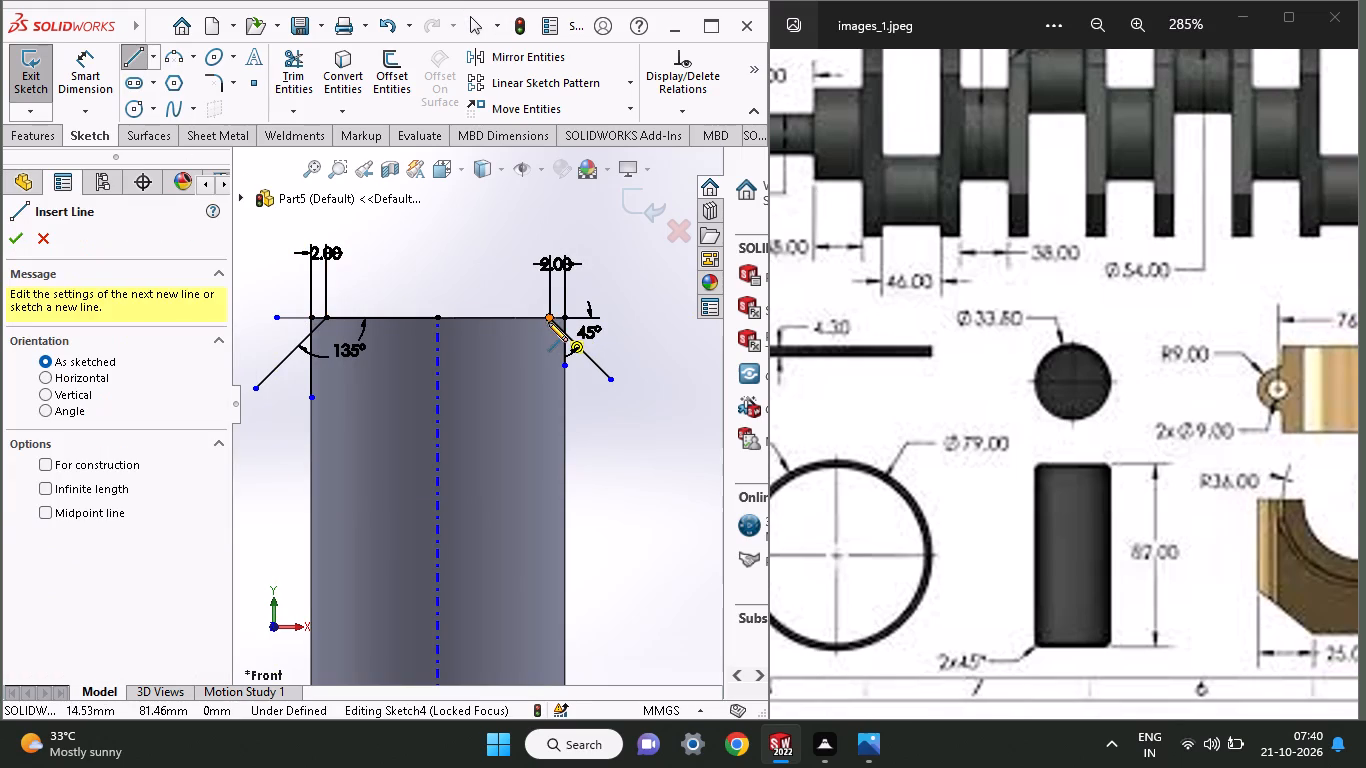
{"action": "left_click", "coordinate": [548, 322]}
{"action": "left_click", "coordinate": [617, 321]}
{"action": "right_click", "coordinate": [611, 275]}
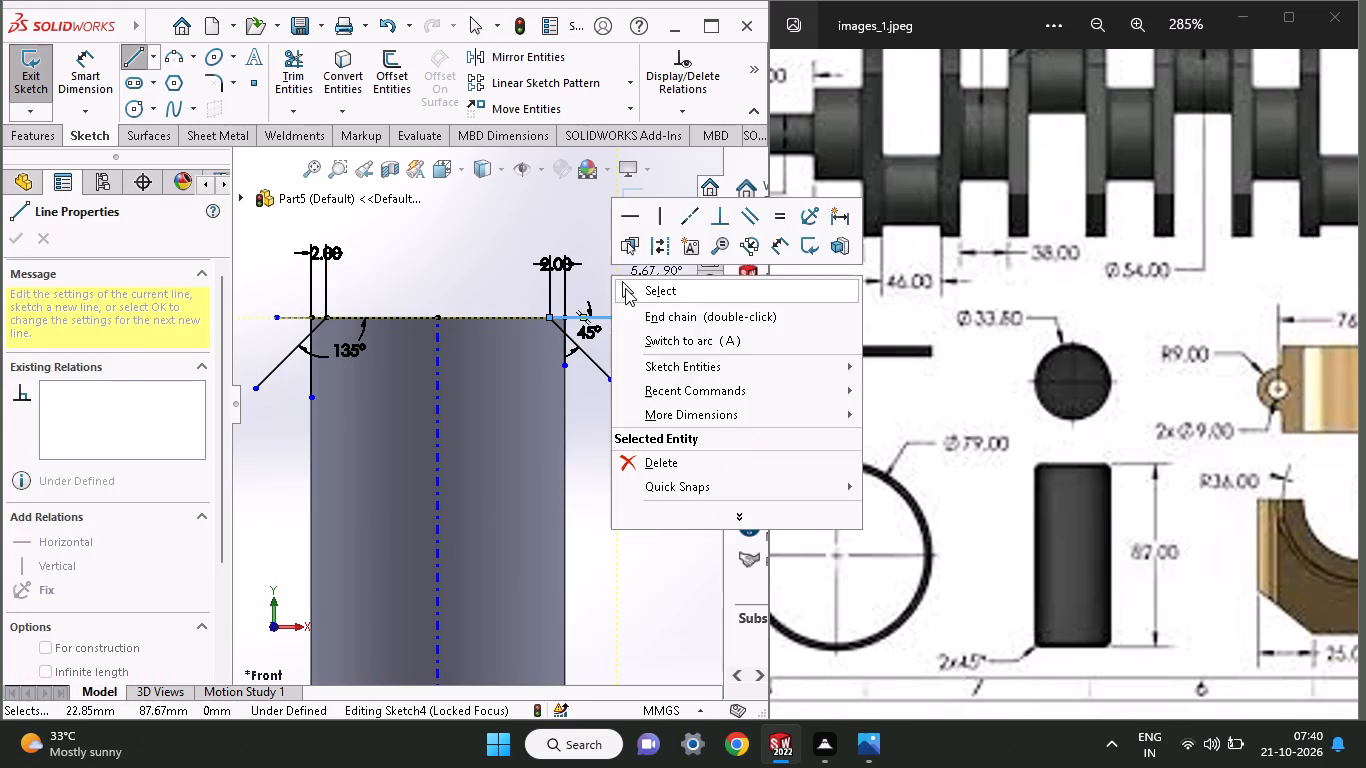
{"action": "left_click", "coordinate": [625, 288]}
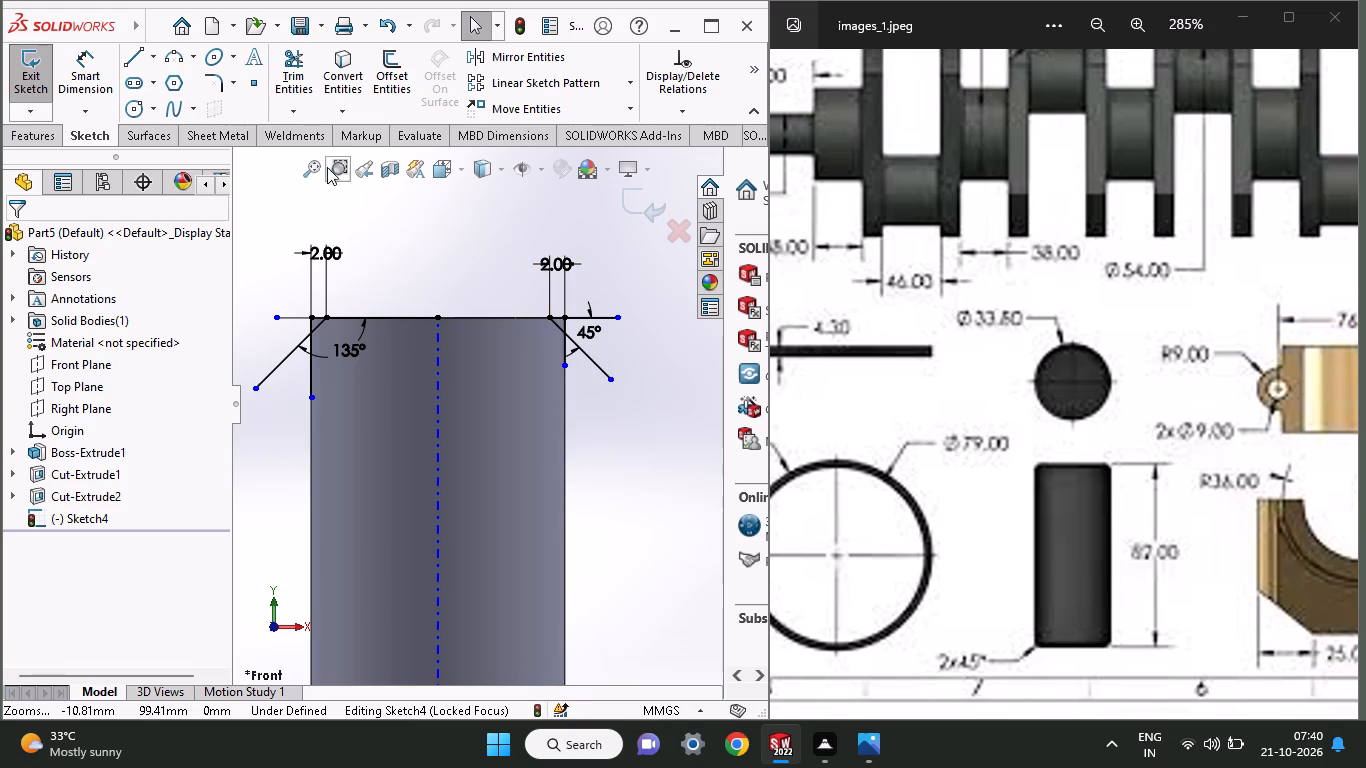
Trim the excess line ends around both top corners and the top-edge line between them, leaving a small triangle at each corner.
{"action": "left_click", "coordinate": [283, 65]}
{"action": "left_click_drag", "start_coordinate": [276, 419], "coordinate": [276, 396]}
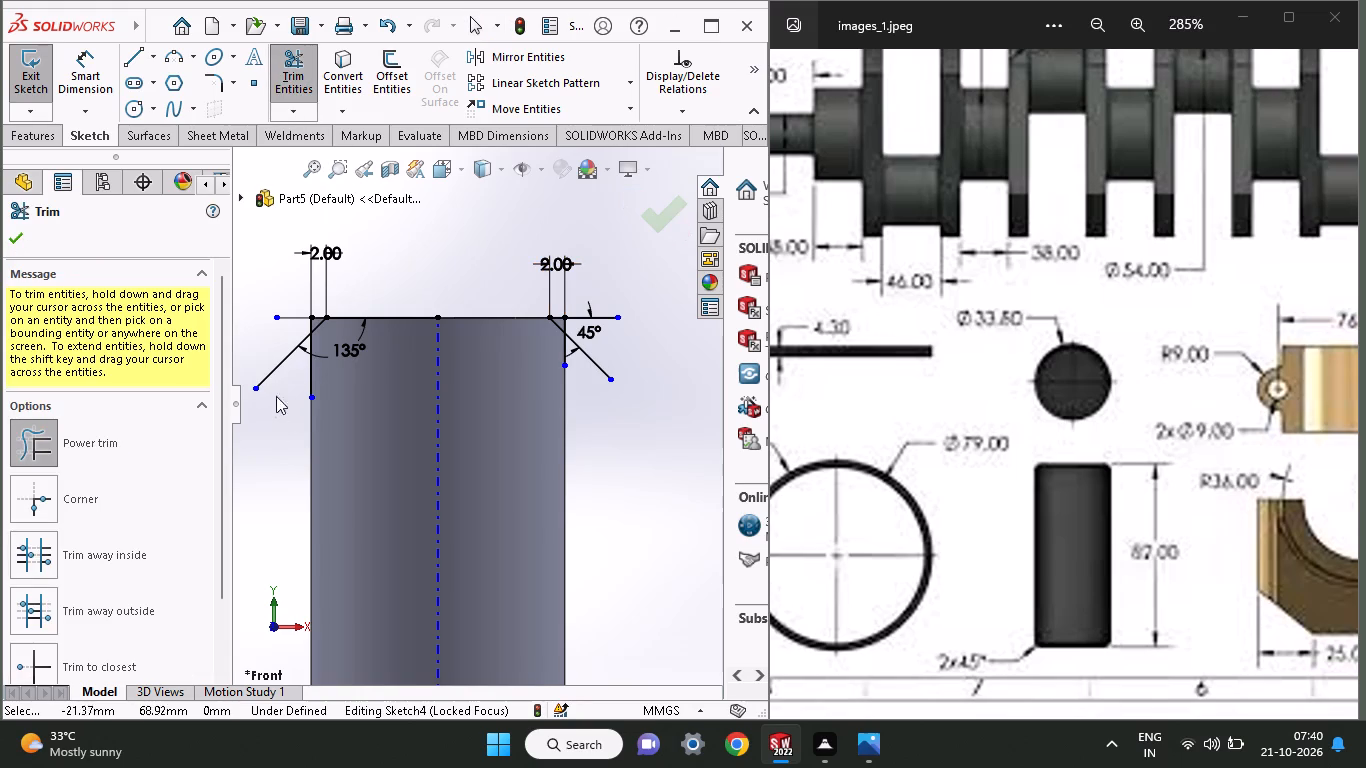
{"action": "left_click_drag", "start_coordinate": [276, 396], "coordinate": [276, 274]}
{"action": "left_click_drag", "start_coordinate": [292, 374], "coordinate": [457, 366]}
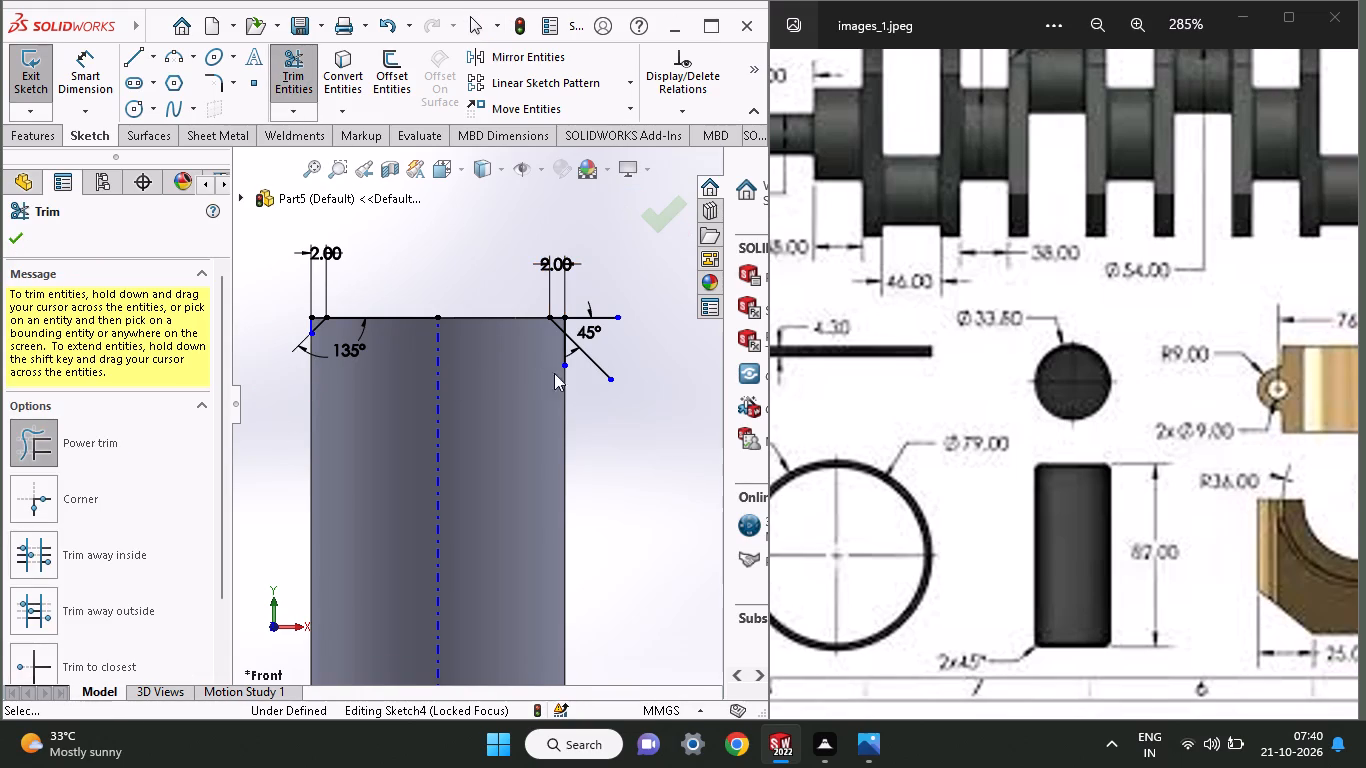
{"action": "left_click_drag", "start_coordinate": [572, 383], "coordinate": [605, 269]}
{"action": "left_click_drag", "start_coordinate": [582, 347], "coordinate": [529, 347]}
{"action": "middle_click_drag", "start_coordinate": [420, 282], "coordinate": [422, 285]}
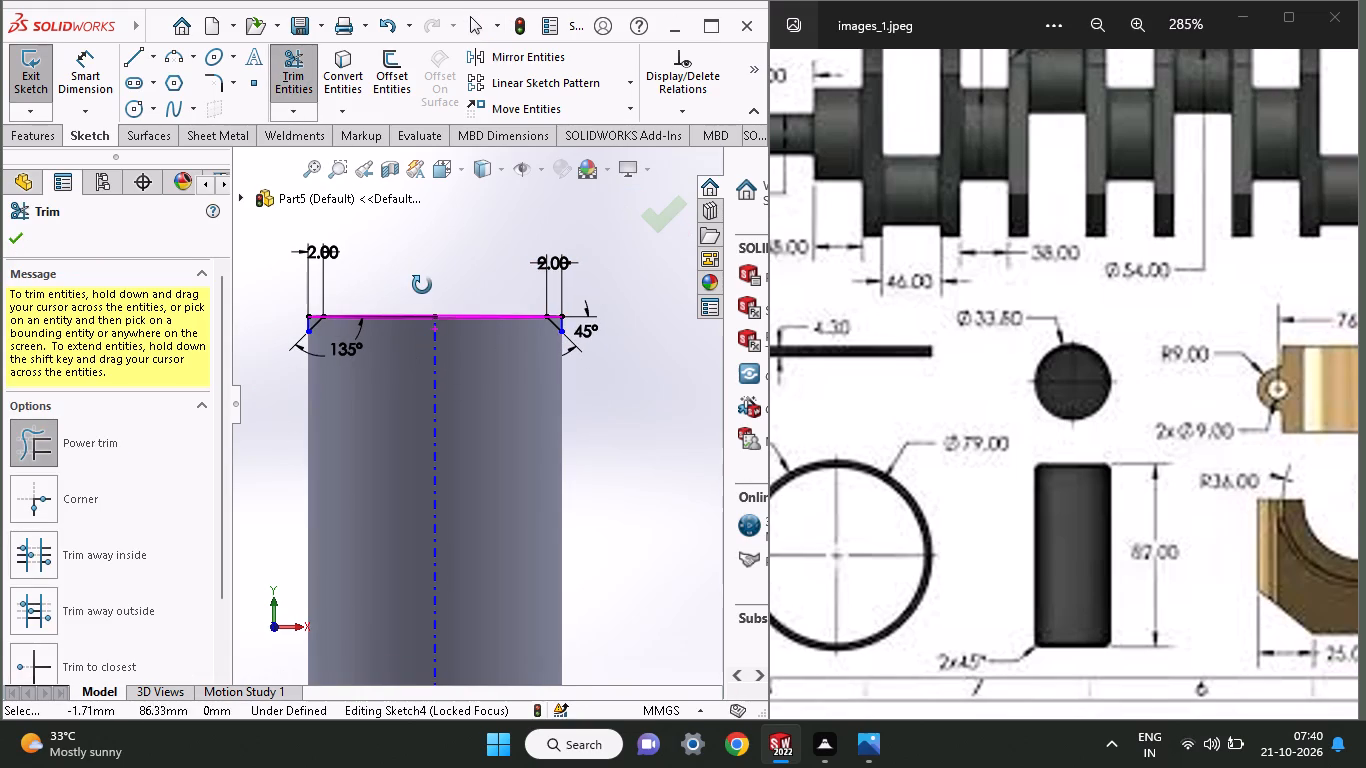
{"action": "middle_click_drag", "start_coordinate": [422, 285], "coordinate": [429, 312]}
{"action": "left_click_drag", "start_coordinate": [414, 312], "coordinate": [398, 278]}
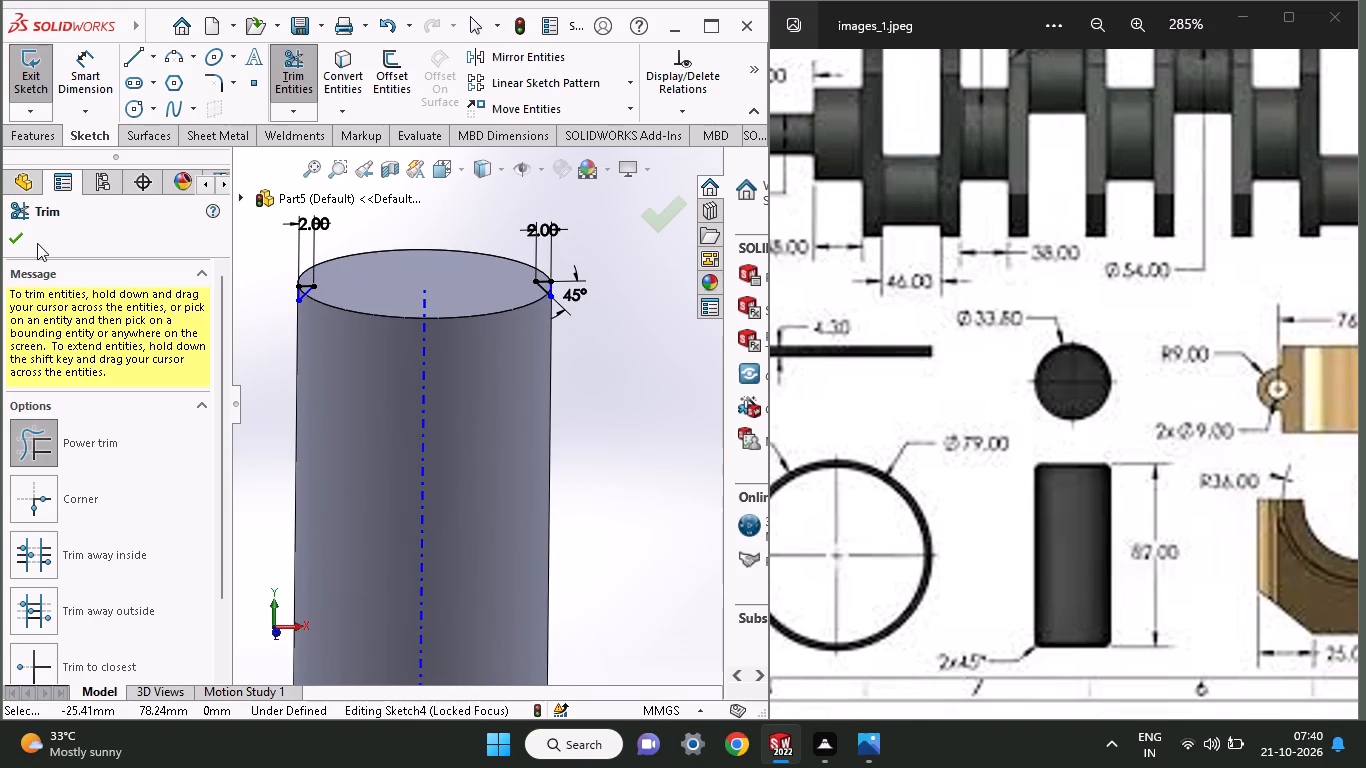
Extrude-cut both corner triangles through the pin's top end, blind 82 mm in each of the two directions from the sketch plane.
{"action": "left_click", "coordinate": [12, 241]}
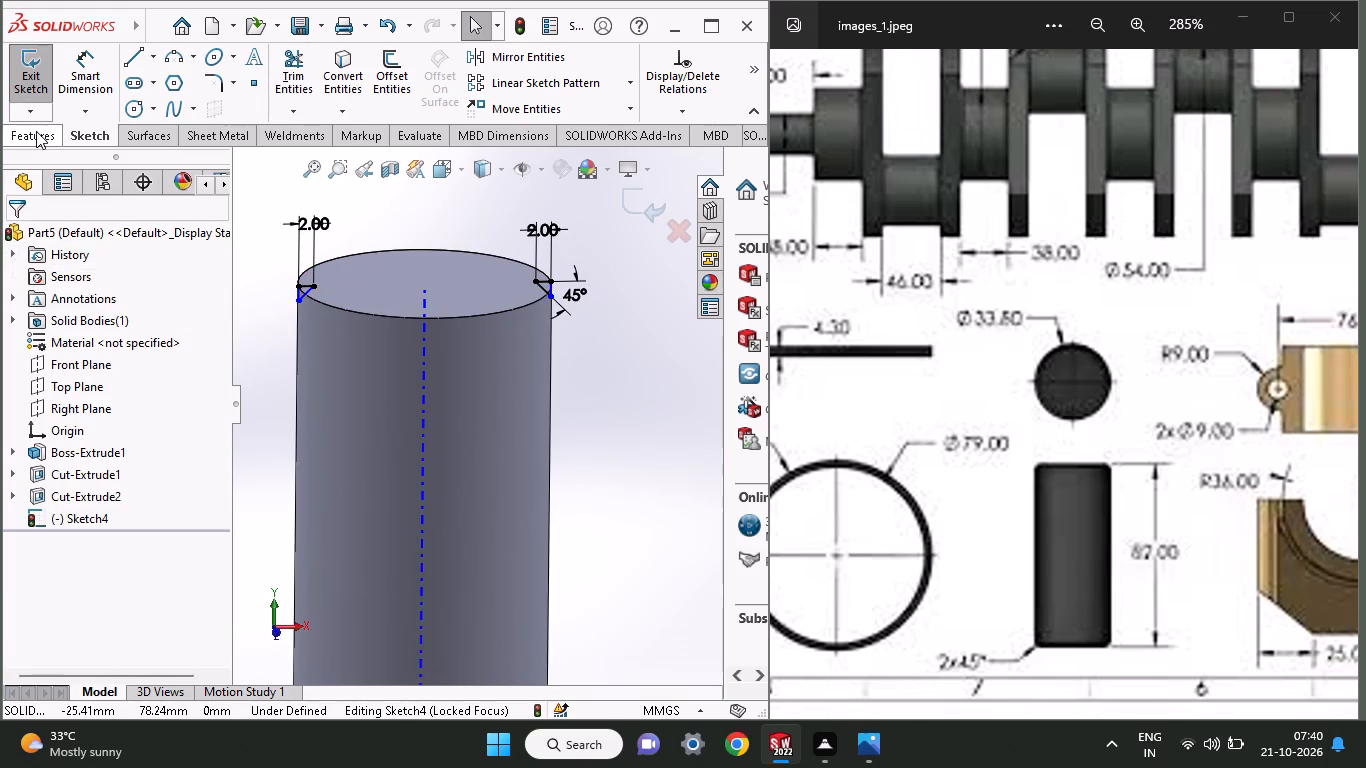
{"action": "left_click", "coordinate": [36, 131]}
{"action": "left_click", "coordinate": [265, 81]}
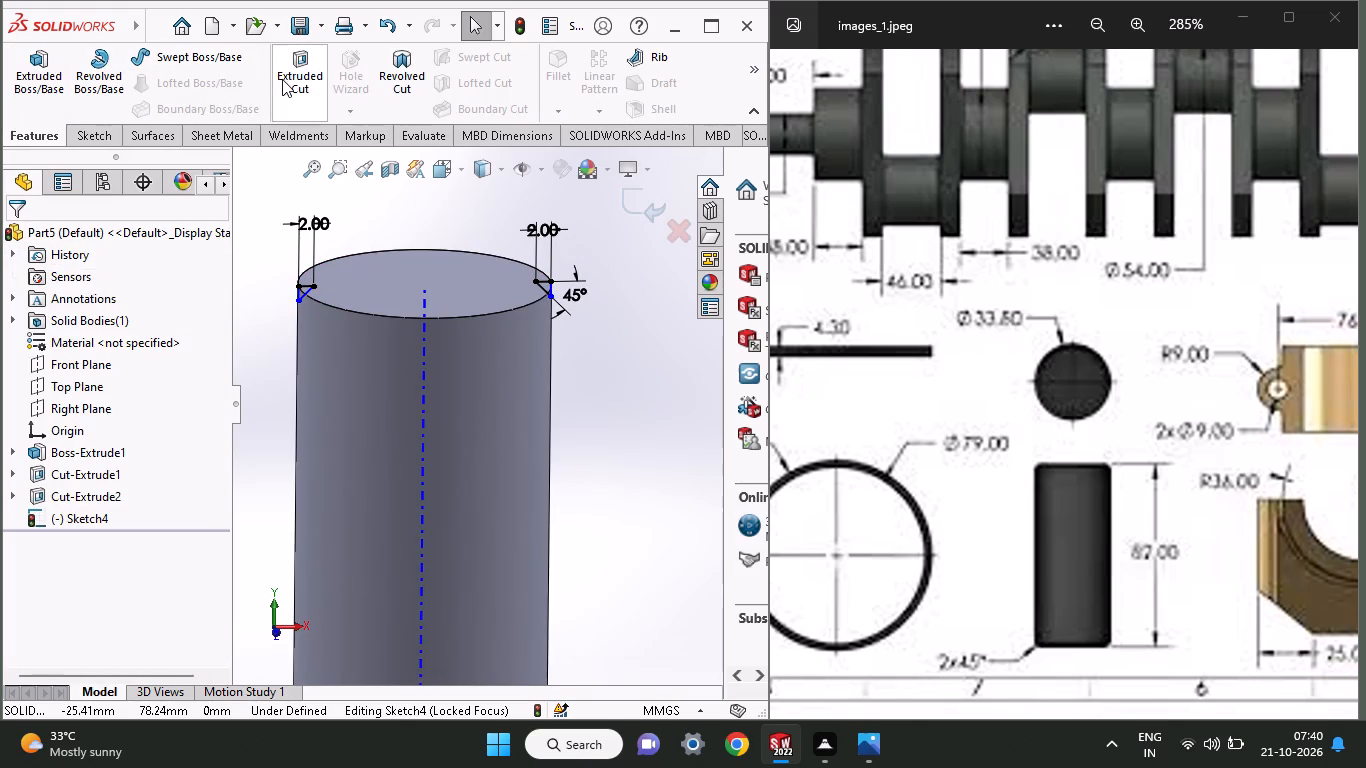
{"action": "left_click", "coordinate": [282, 79]}
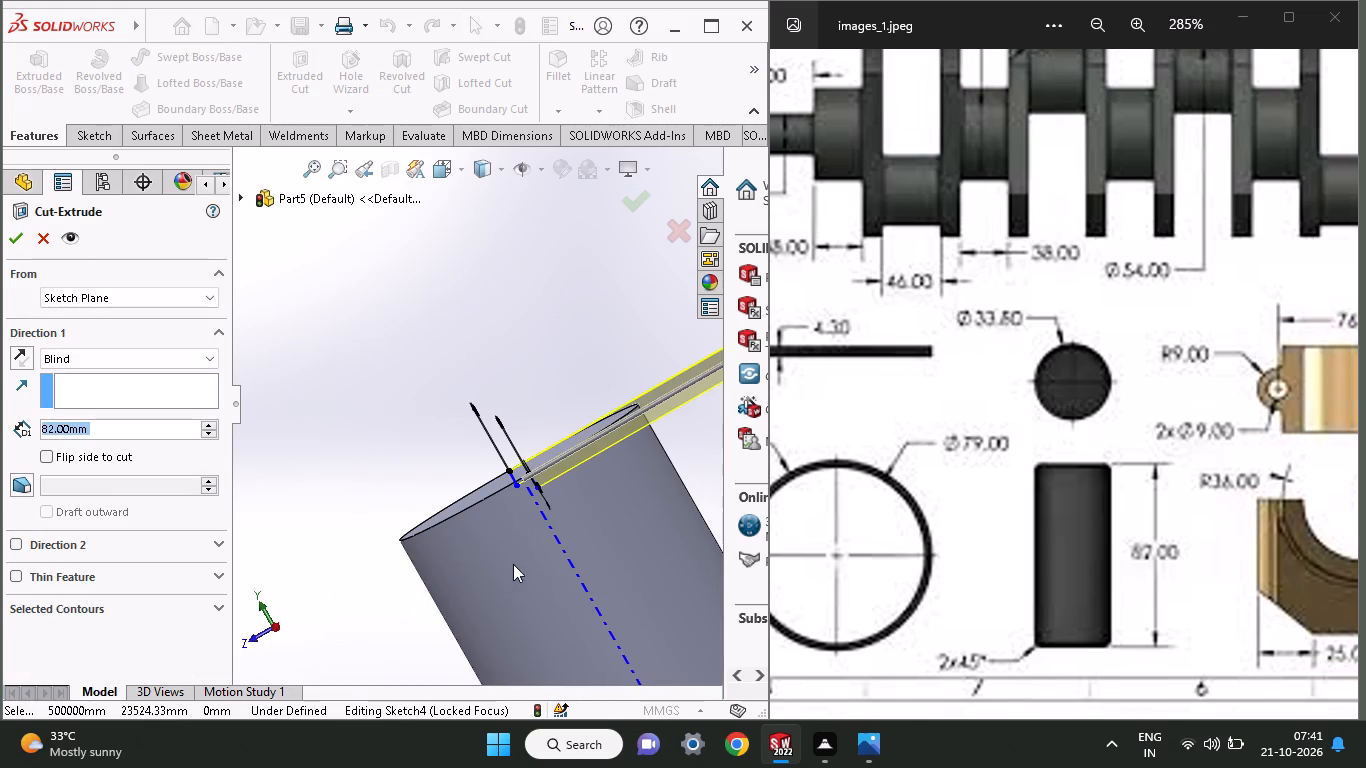
{"action": "middle_click_drag", "start_coordinate": [523, 524], "coordinate": [617, 623]}
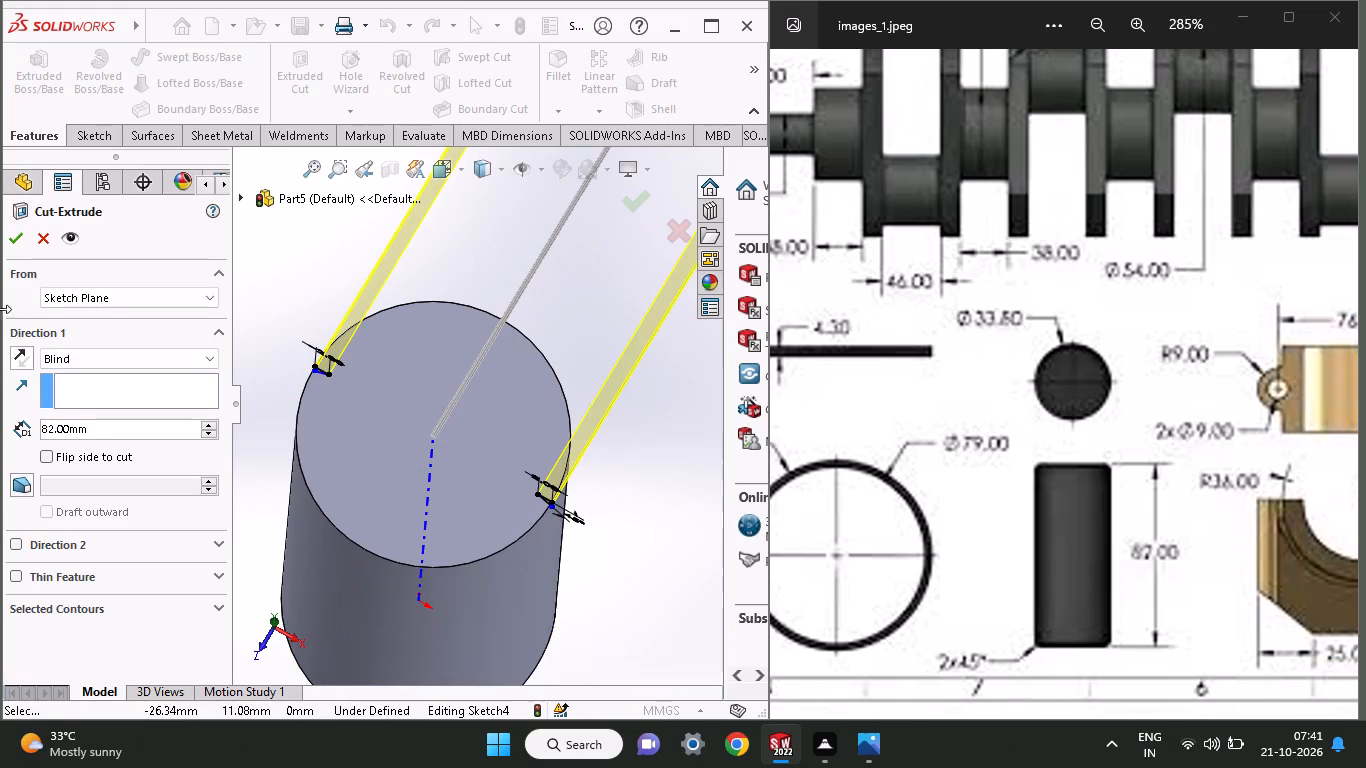
{"action": "left_click", "coordinate": [13, 534]}
{"action": "left_click", "coordinate": [11, 541]}
{"action": "left_click", "coordinate": [15, 229]}
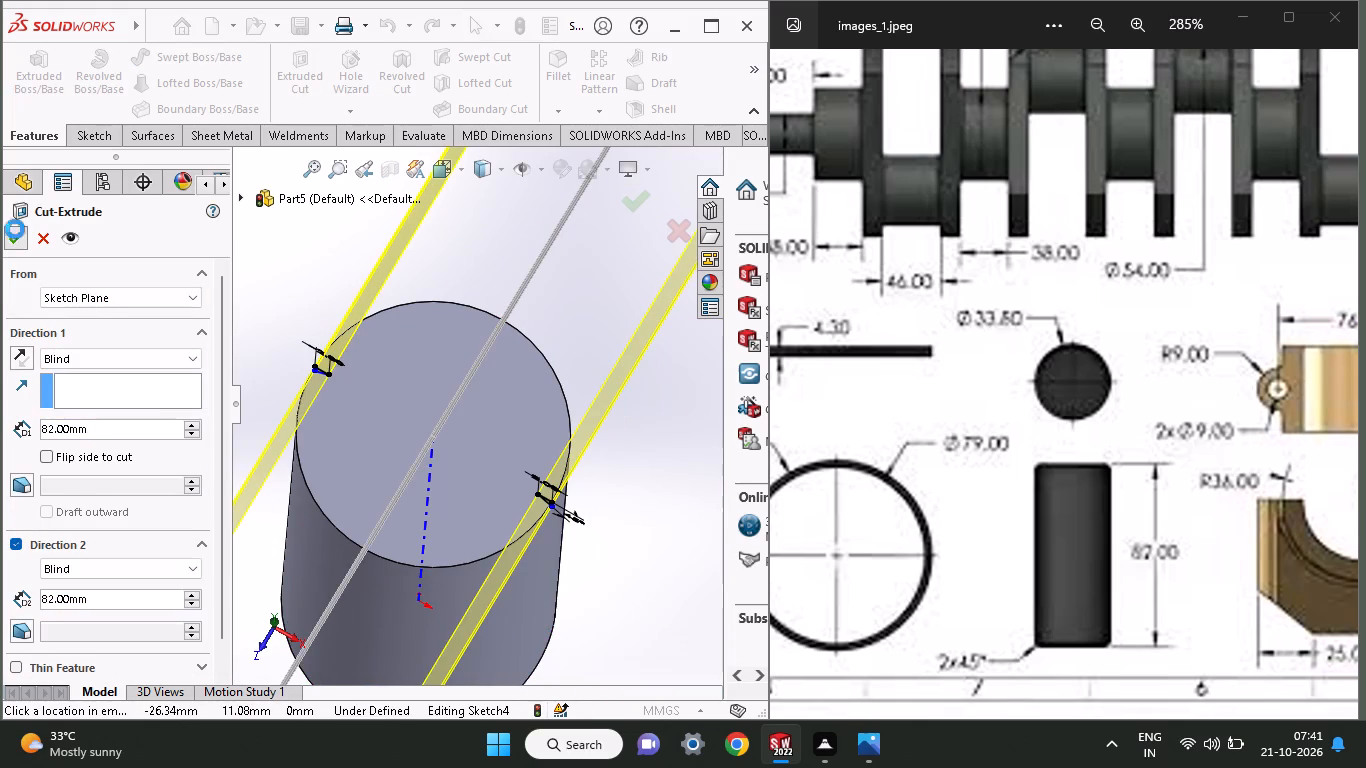
Examine the pin's cut top edges and its other end from several angles against the reference drawing.
{"action": "middle_click_drag", "start_coordinate": [566, 631], "coordinate": [571, 555]}
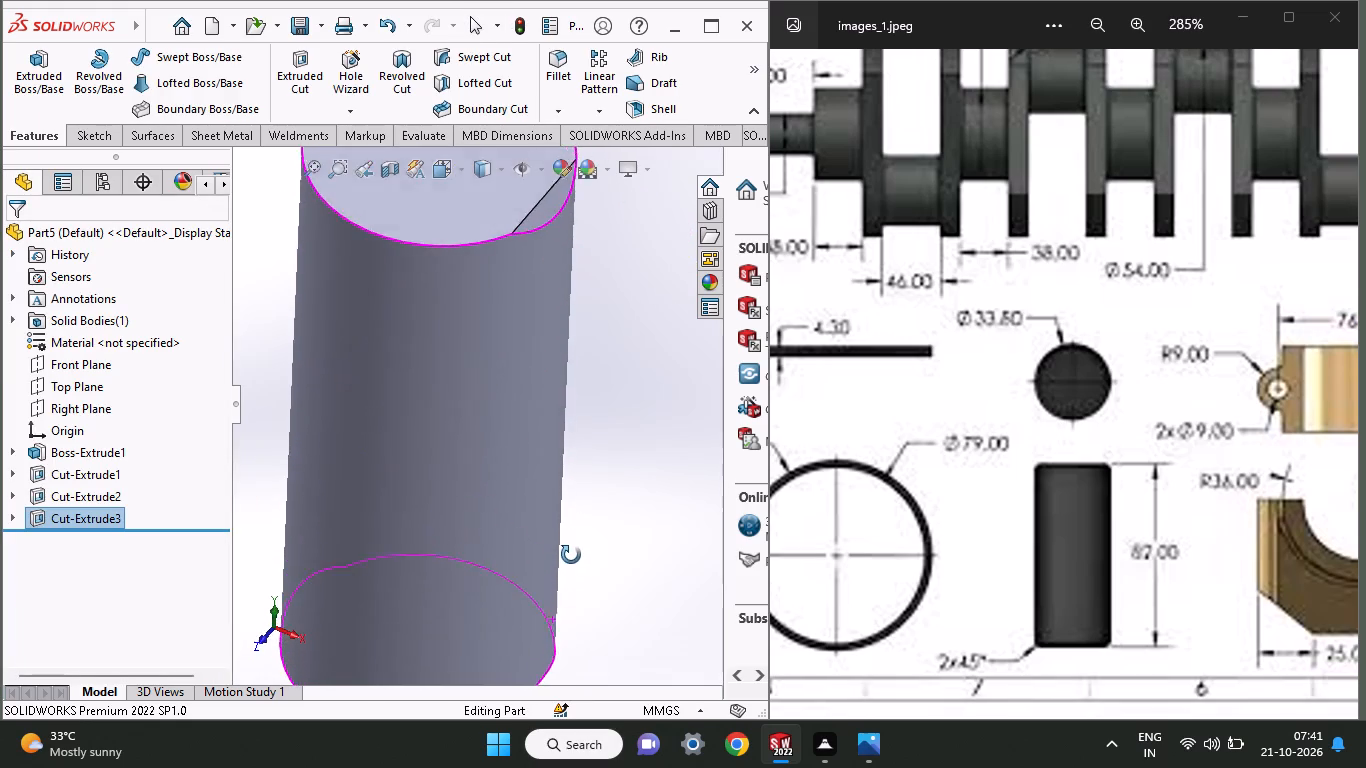
{"action": "middle_click_drag", "start_coordinate": [571, 555], "coordinate": [626, 420]}
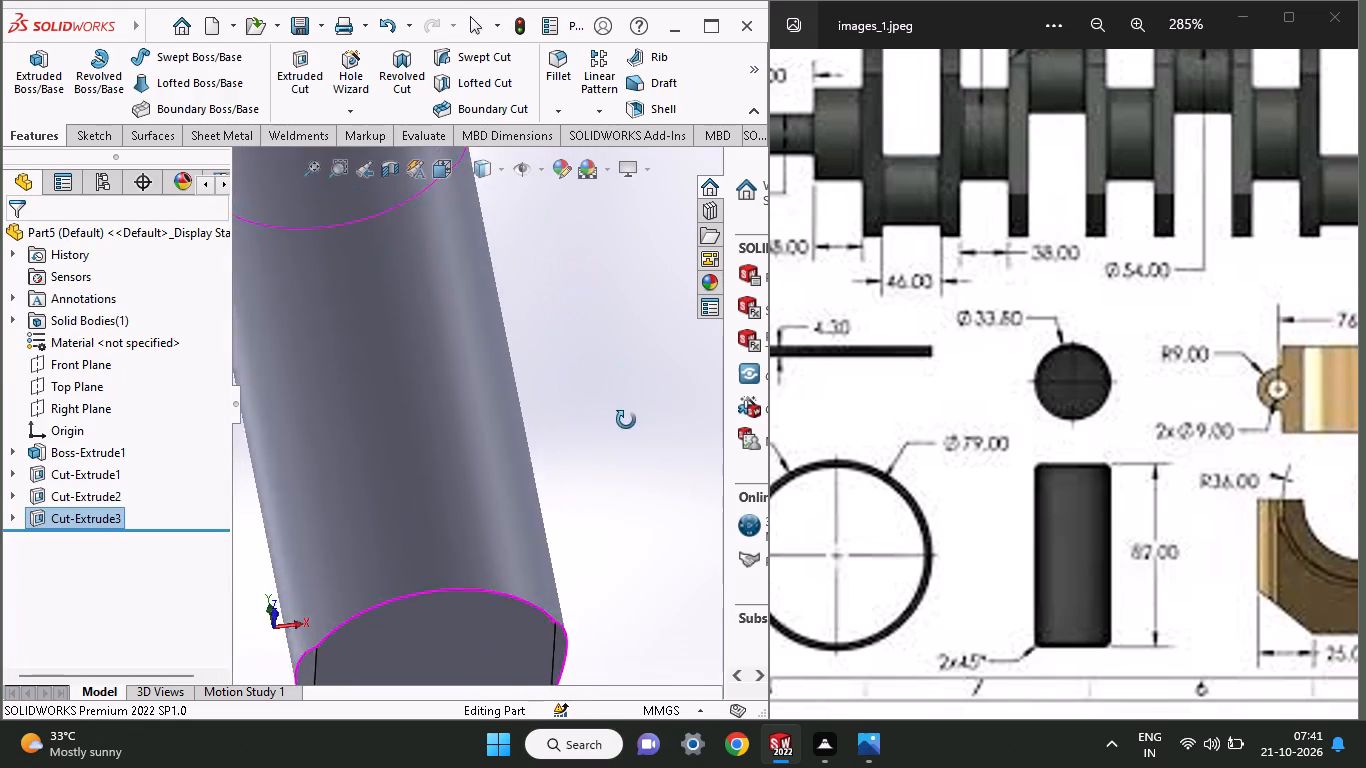
{"action": "middle_click_drag", "start_coordinate": [626, 420], "coordinate": [649, 566]}
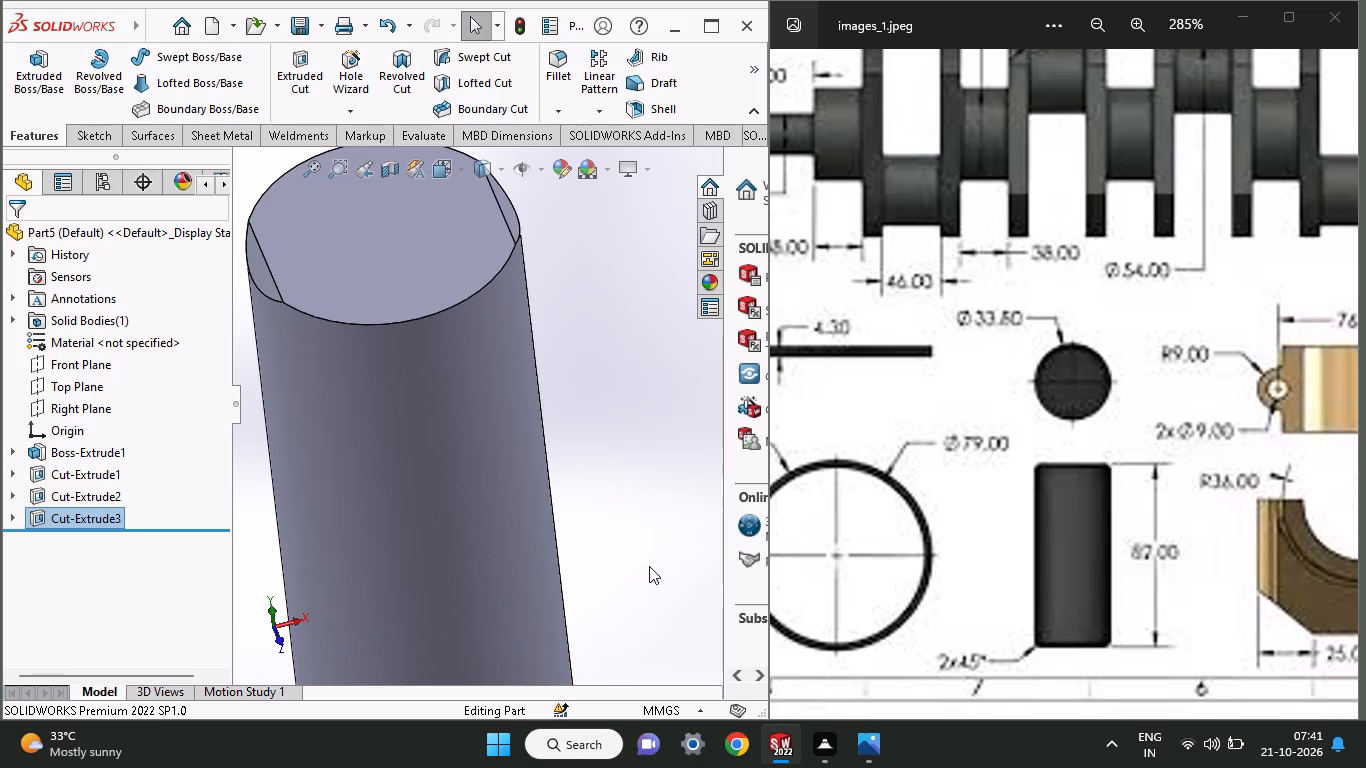
{"action": "middle_click_drag", "start_coordinate": [649, 566], "coordinate": [649, 550]}
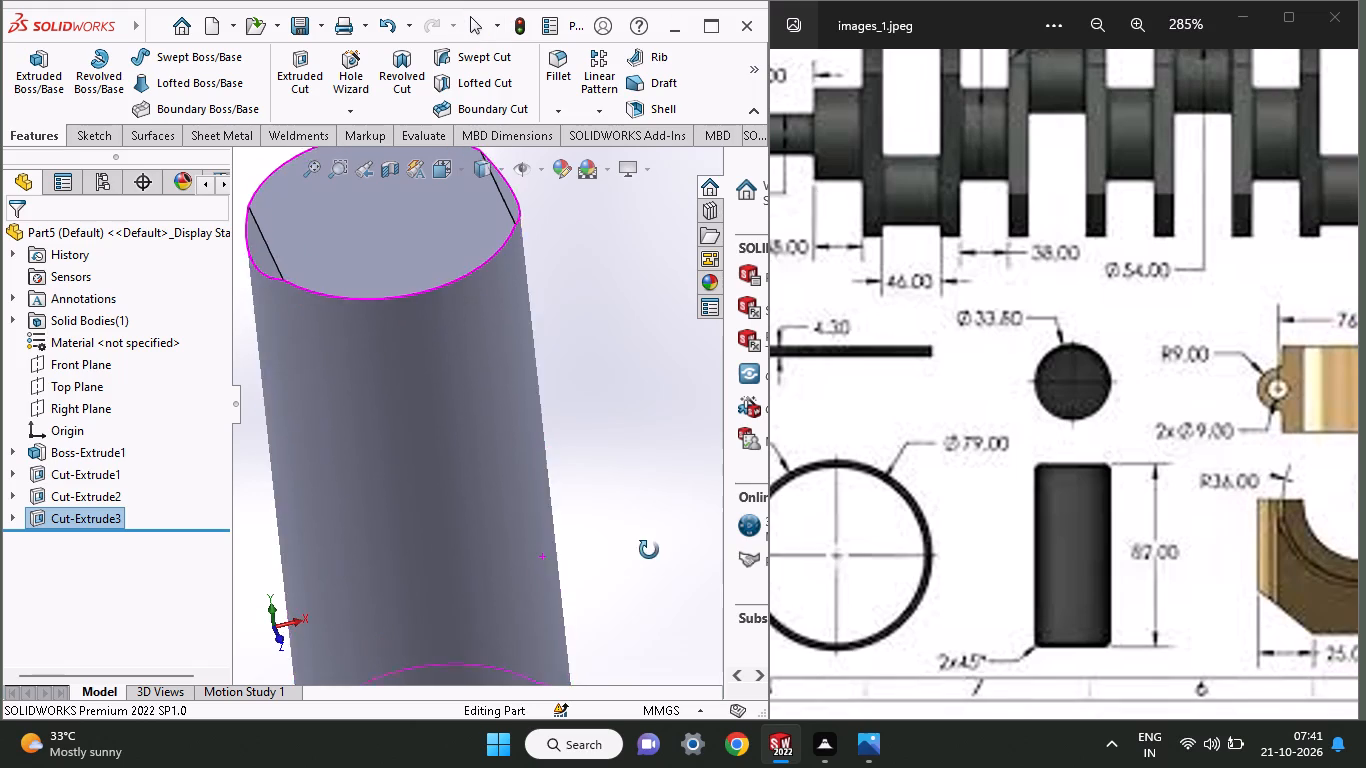
{"action": "middle_click_drag", "start_coordinate": [649, 550], "coordinate": [641, 479]}
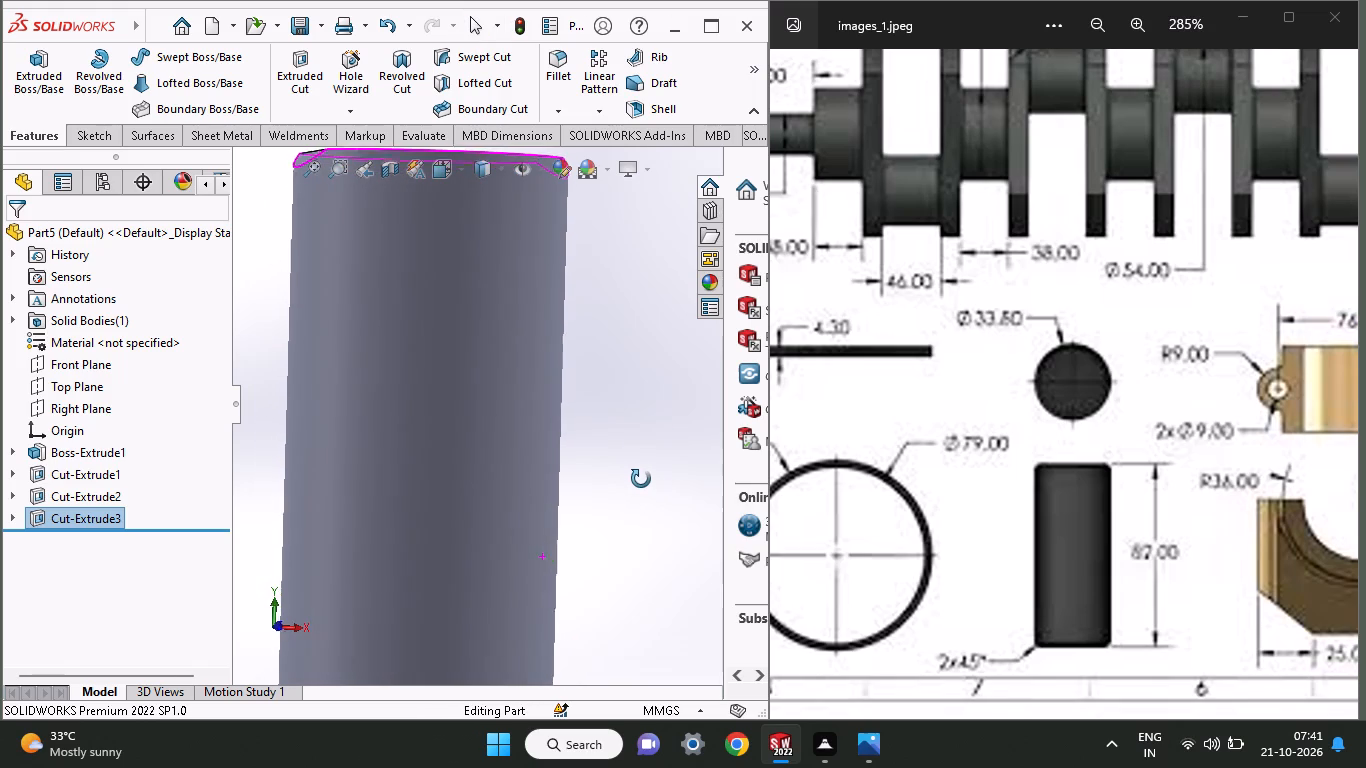
{"action": "middle_click_drag", "start_coordinate": [641, 479], "coordinate": [633, 489]}
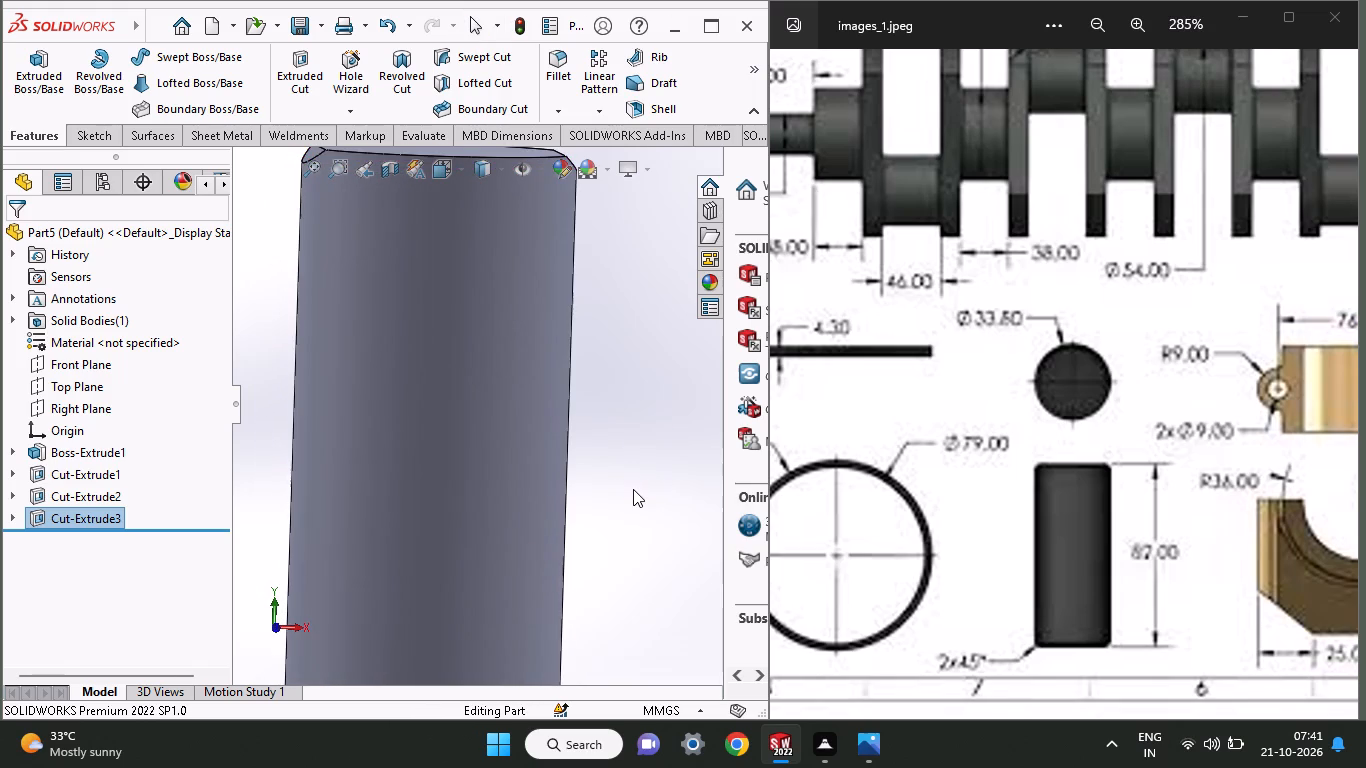
{"action": "middle_click", "coordinate": [633, 489]}
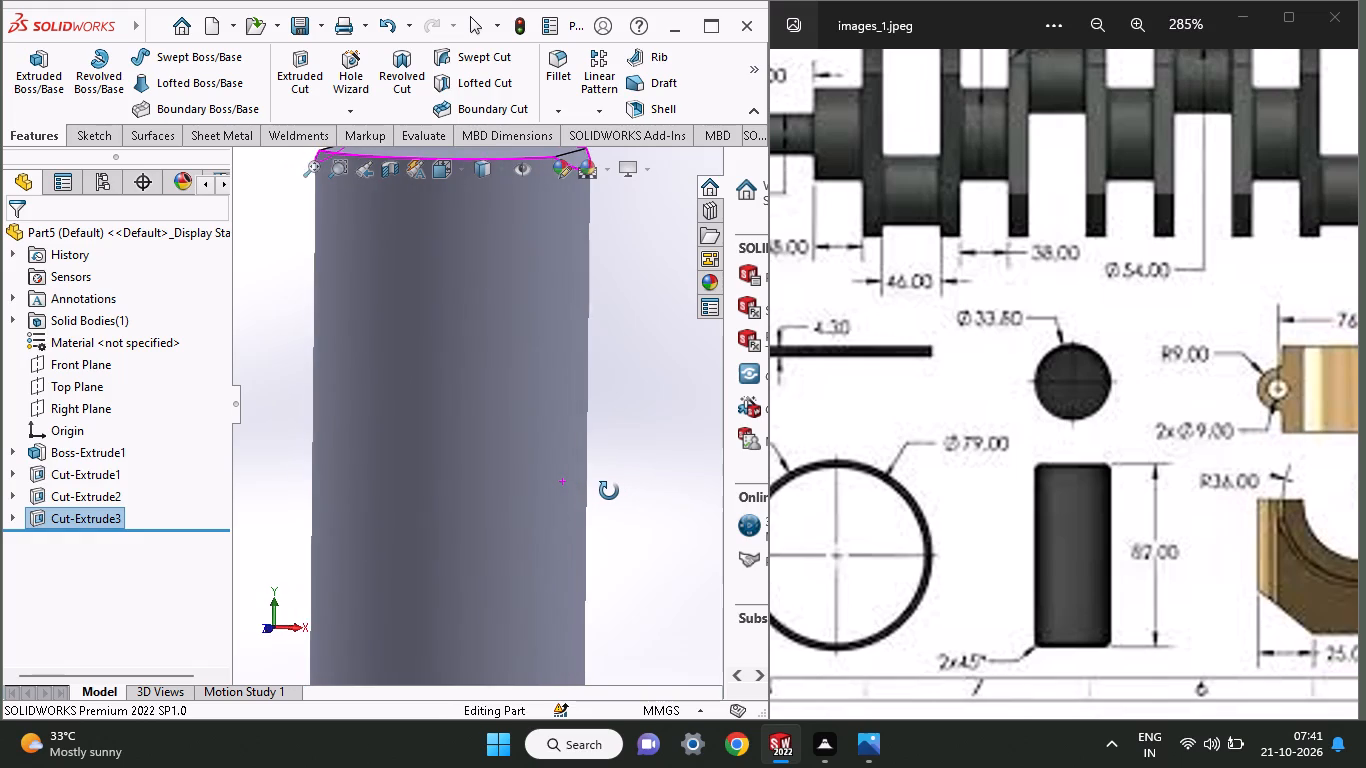
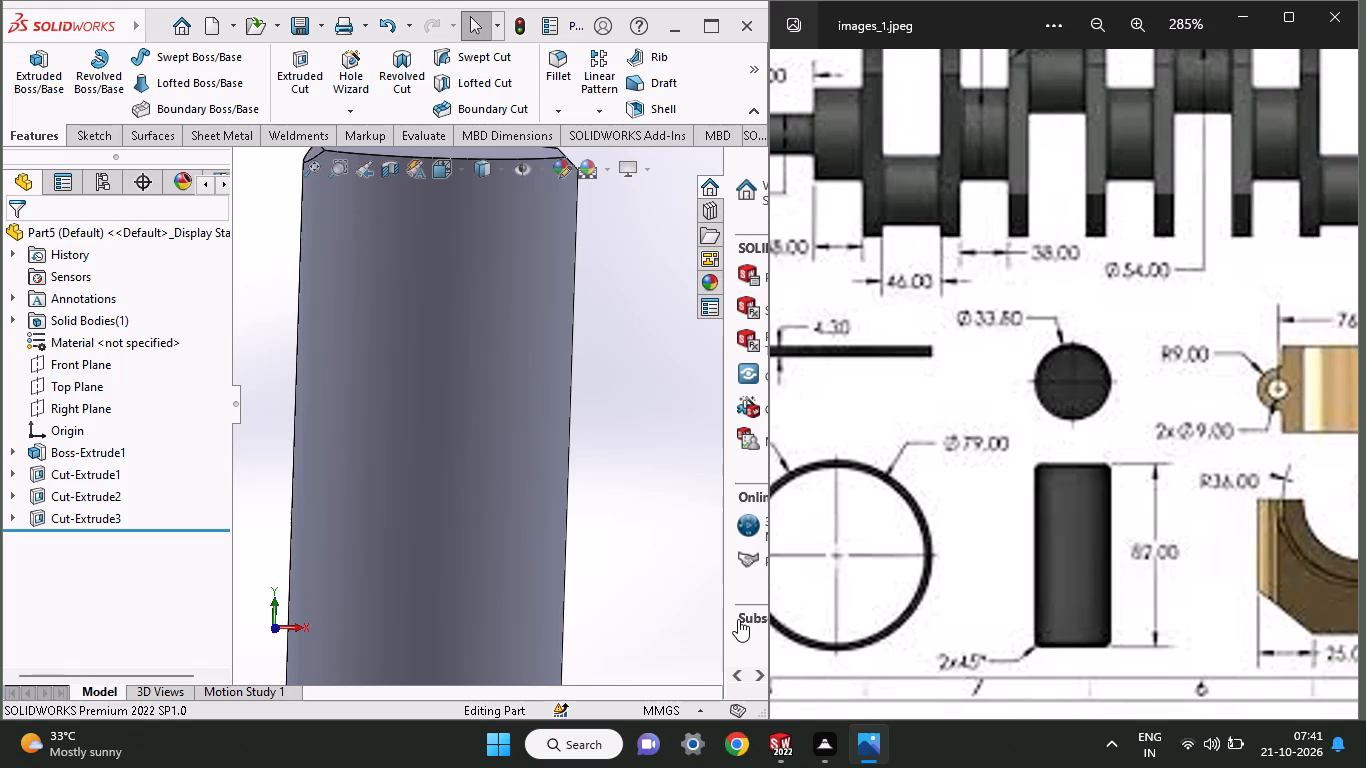
Examine the reference drawing's parts list, assembly view and connecting rod views to identify the piston pin's element number.
{"action": "middle_click_drag", "start_coordinate": [1066, 487], "coordinate": [733, 614]}
{"action": "middle_click_drag", "start_coordinate": [1146, 380], "coordinate": [812, 612]}
{"action": "middle_click_drag", "start_coordinate": [1101, 330], "coordinate": [1054, 426]}
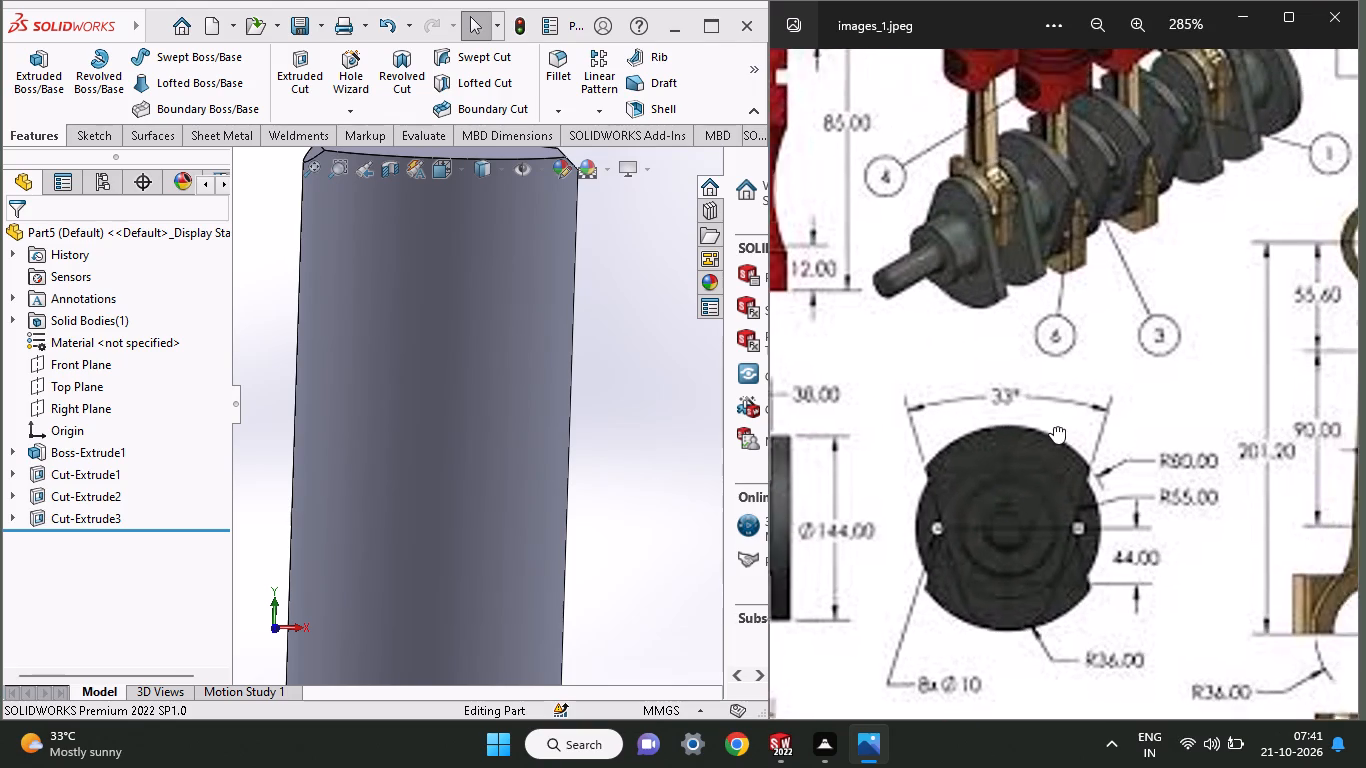
{"action": "middle_click_drag", "start_coordinate": [1054, 426], "coordinate": [1005, 485]}
{"action": "middle_click_drag", "start_coordinate": [1116, 379], "coordinate": [935, 493]}
{"action": "middle_click_drag", "start_coordinate": [1110, 398], "coordinate": [811, 471]}
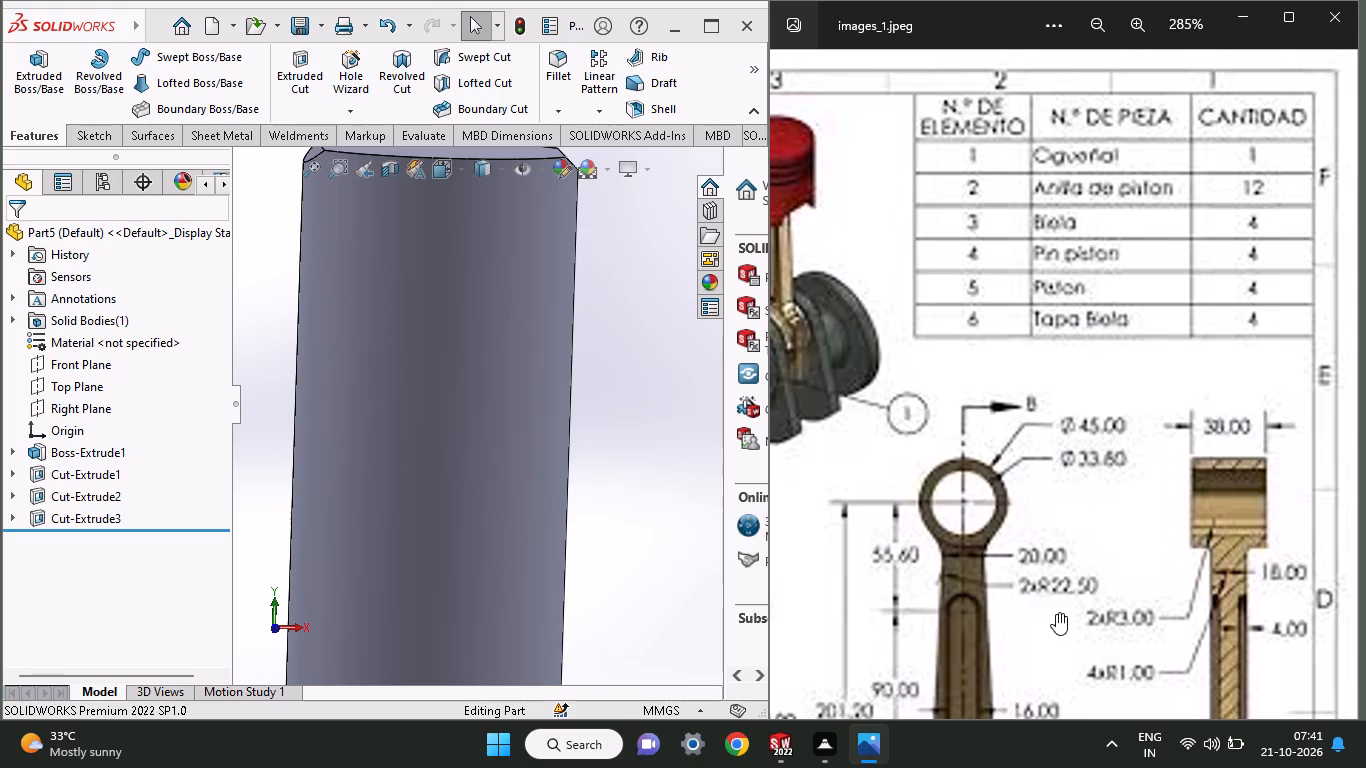
{"action": "middle_click_drag", "start_coordinate": [1052, 641], "coordinate": [1068, 599]}
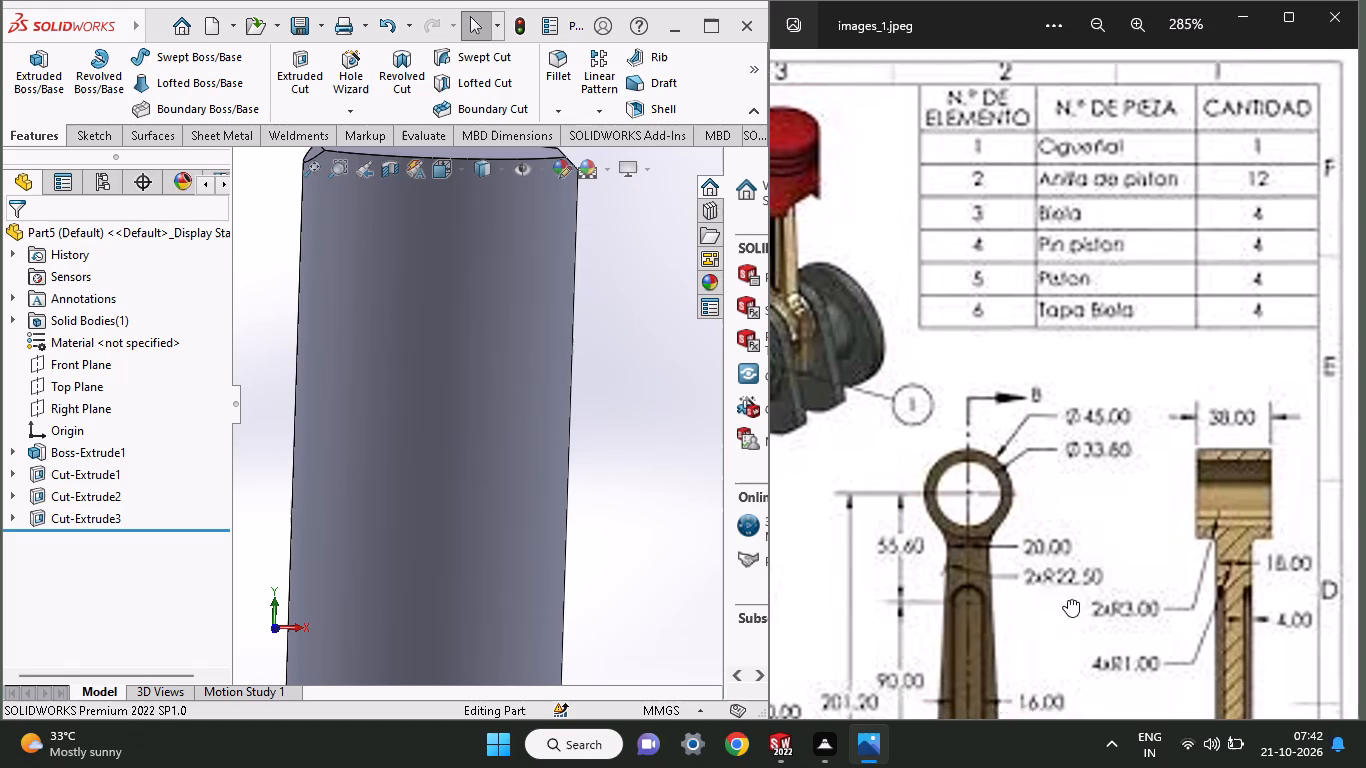
{"action": "middle_click_drag", "start_coordinate": [1068, 599], "coordinate": [1084, 437]}
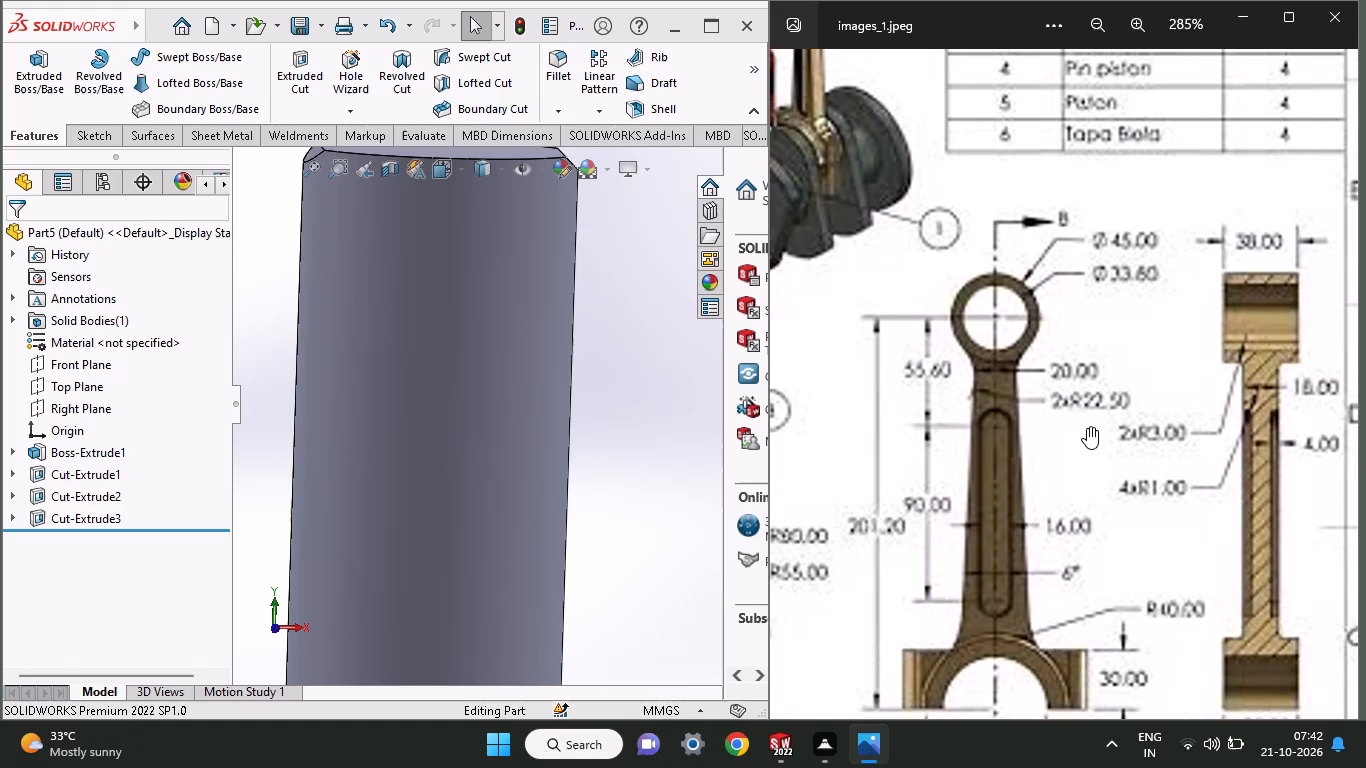
{"action": "middle_click_drag", "start_coordinate": [1106, 629], "coordinate": [1076, 388]}
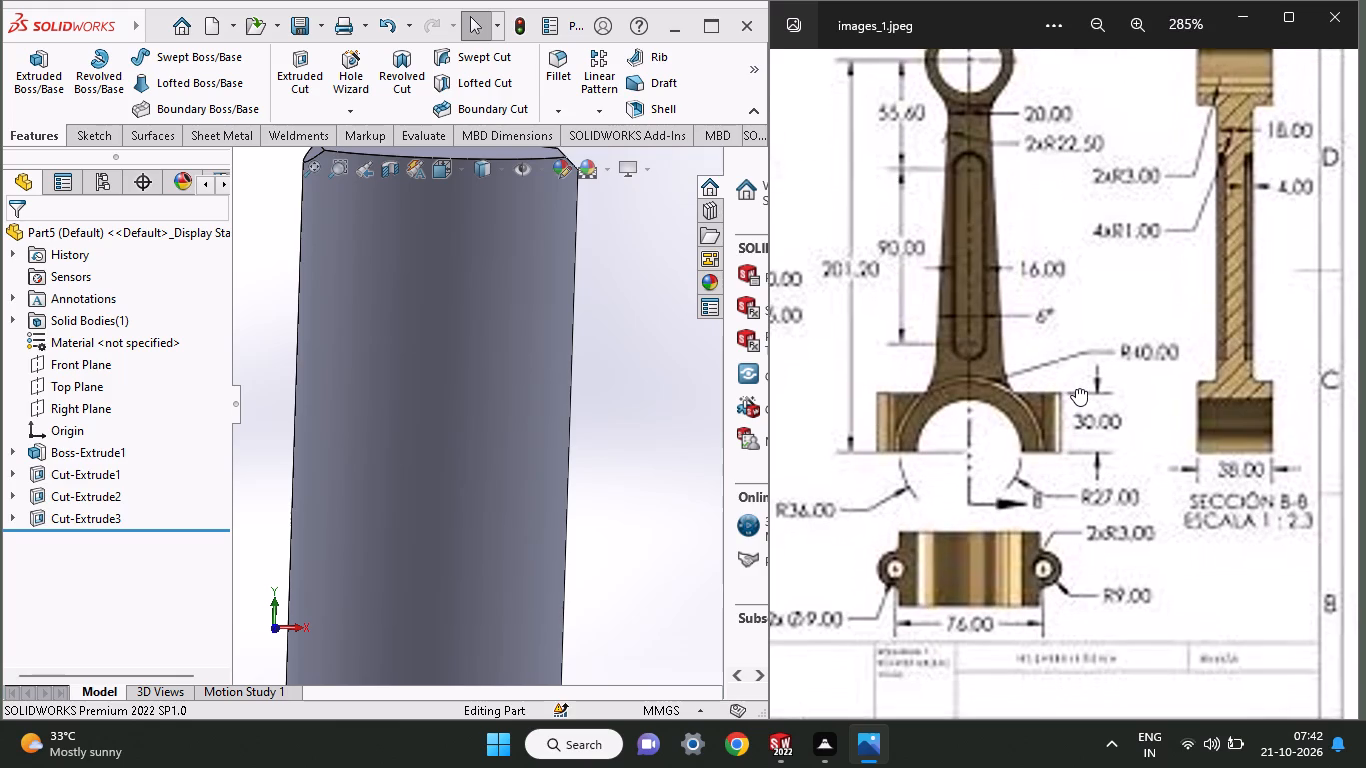
{"action": "middle_click_drag", "start_coordinate": [1076, 388], "coordinate": [990, 727]}
{"action": "middle_click_drag", "start_coordinate": [1056, 451], "coordinate": [1093, 593]}
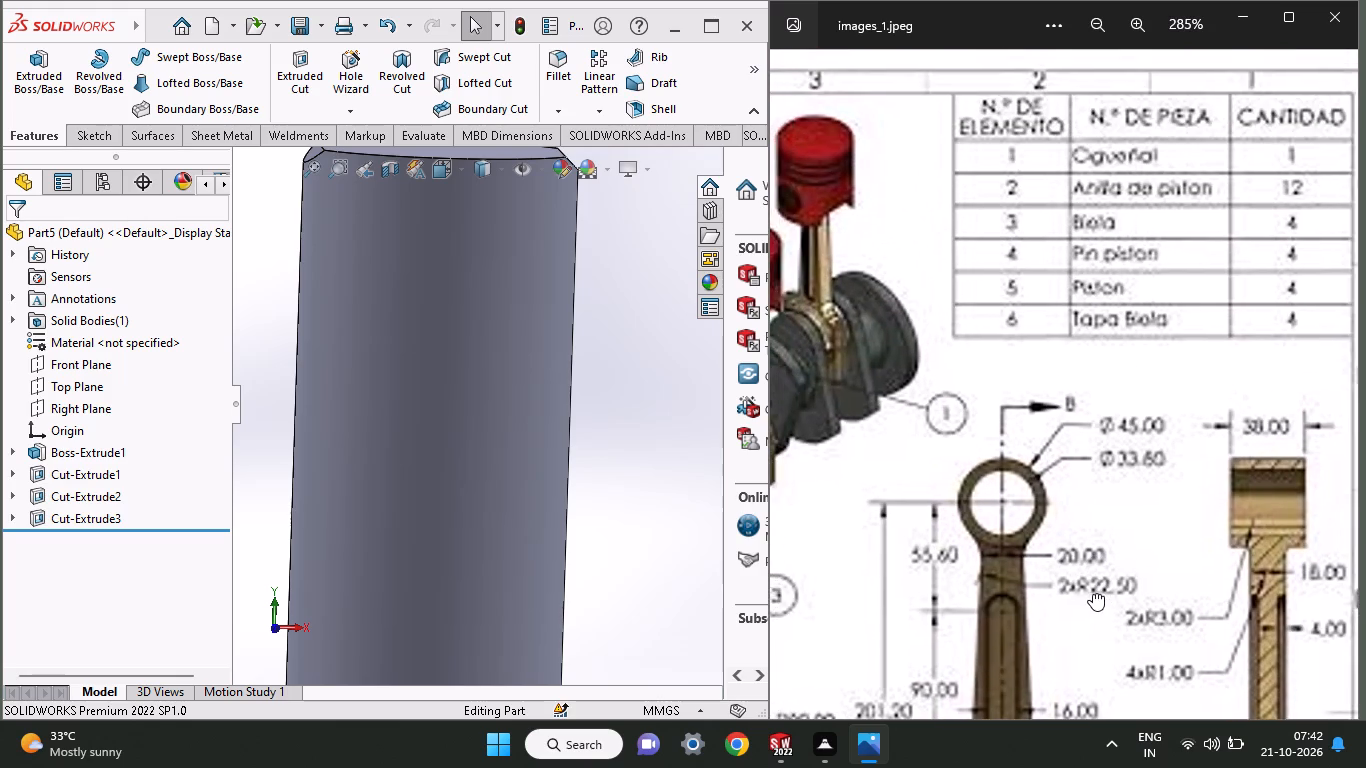
{"action": "middle_click_drag", "start_coordinate": [1093, 593], "coordinate": [1349, 541]}
{"action": "middle_click_drag", "start_coordinate": [1229, 519], "coordinate": [1190, 605]}
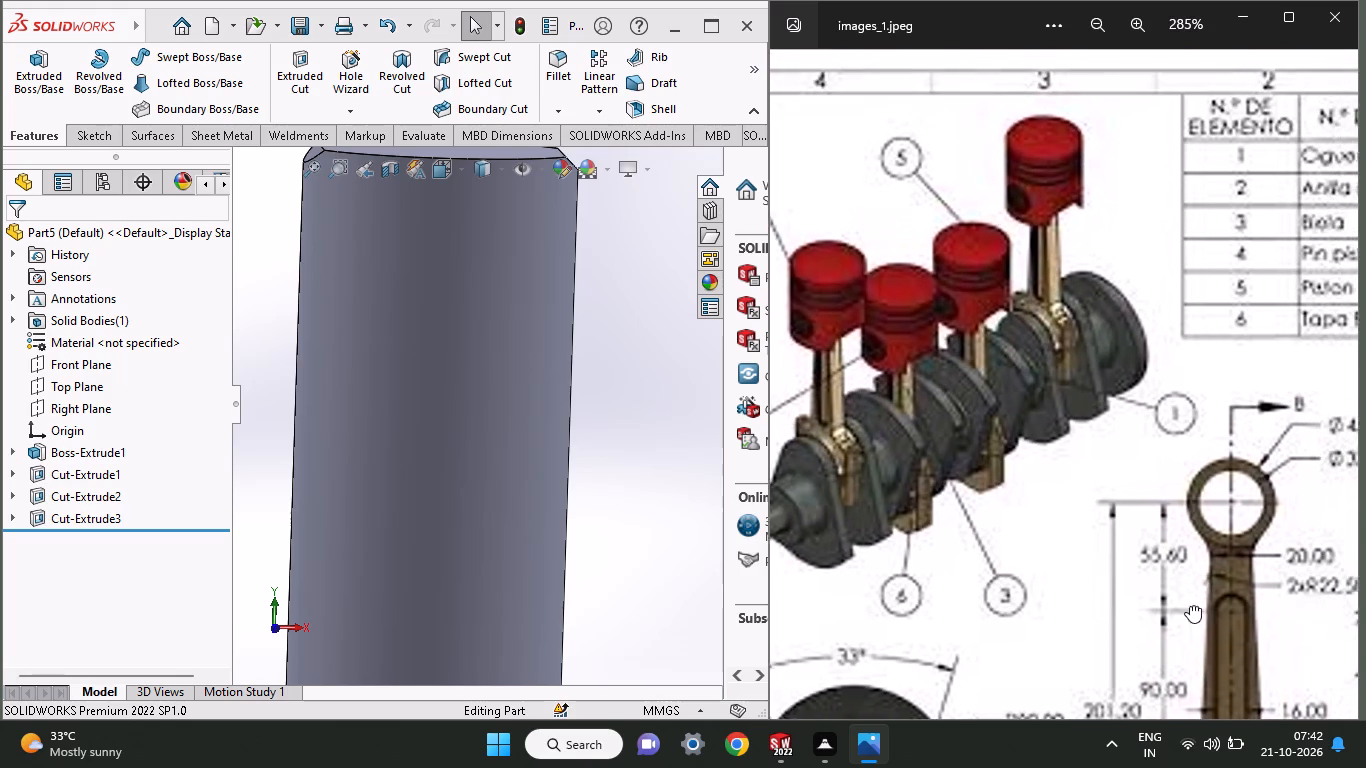
{"action": "middle_click_drag", "start_coordinate": [1190, 605], "coordinate": [1126, 656]}
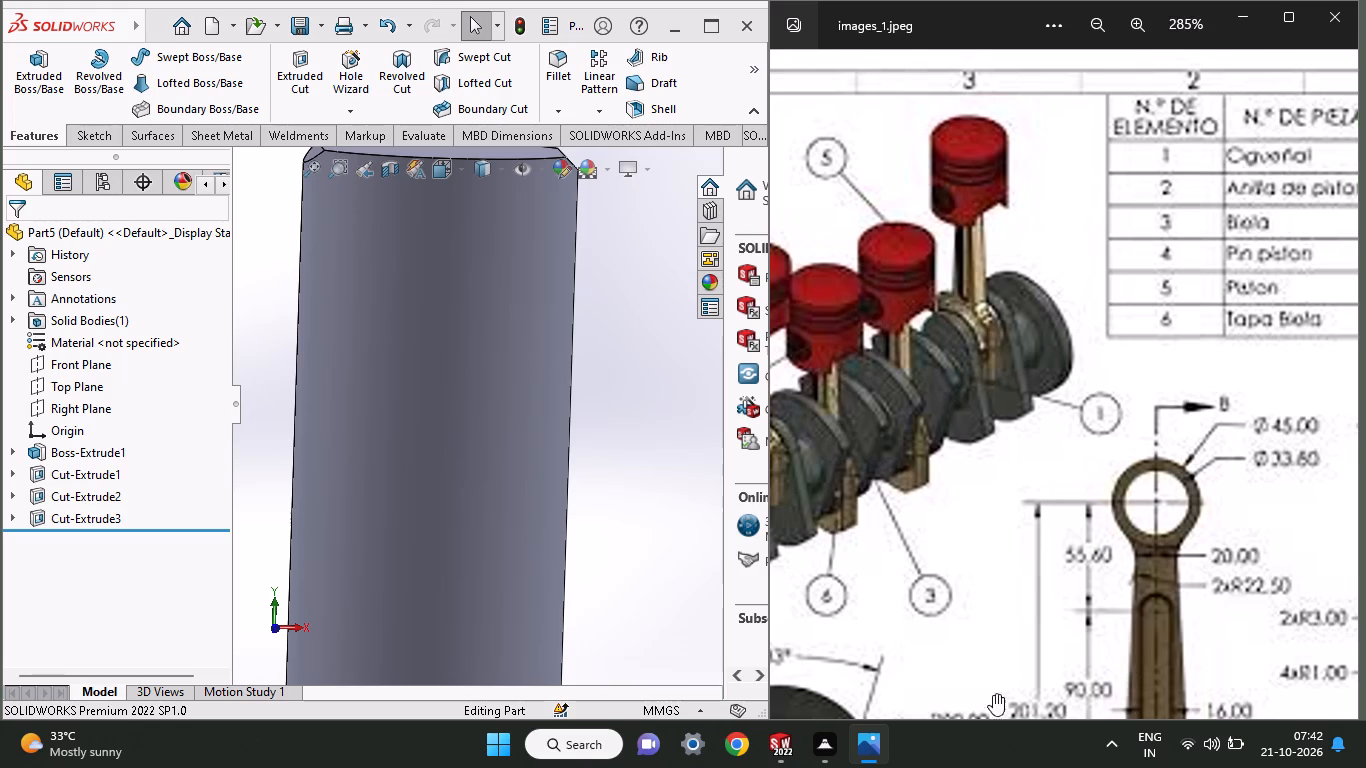
{"action": "middle_click_drag", "start_coordinate": [1060, 326], "coordinate": [924, 448]}
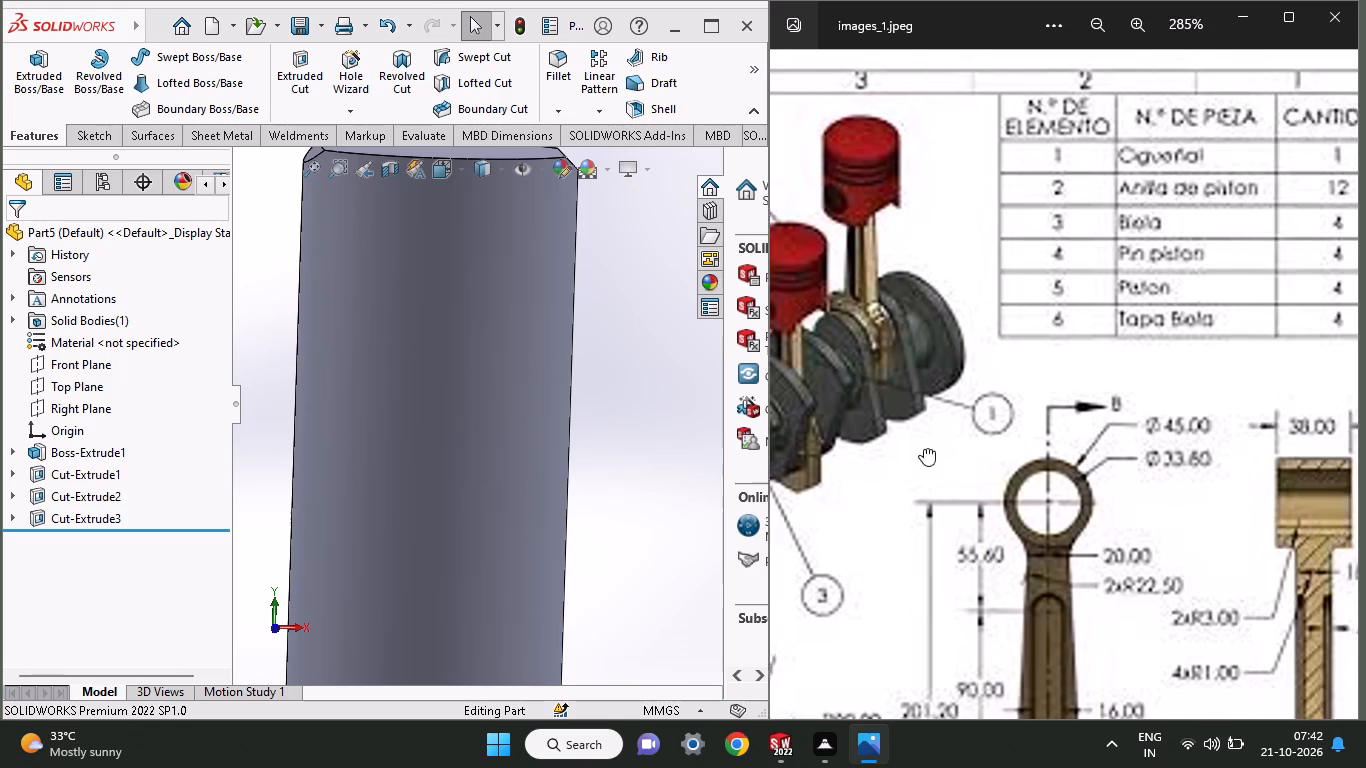
{"action": "middle_click_drag", "start_coordinate": [924, 448], "coordinate": [837, 475]}
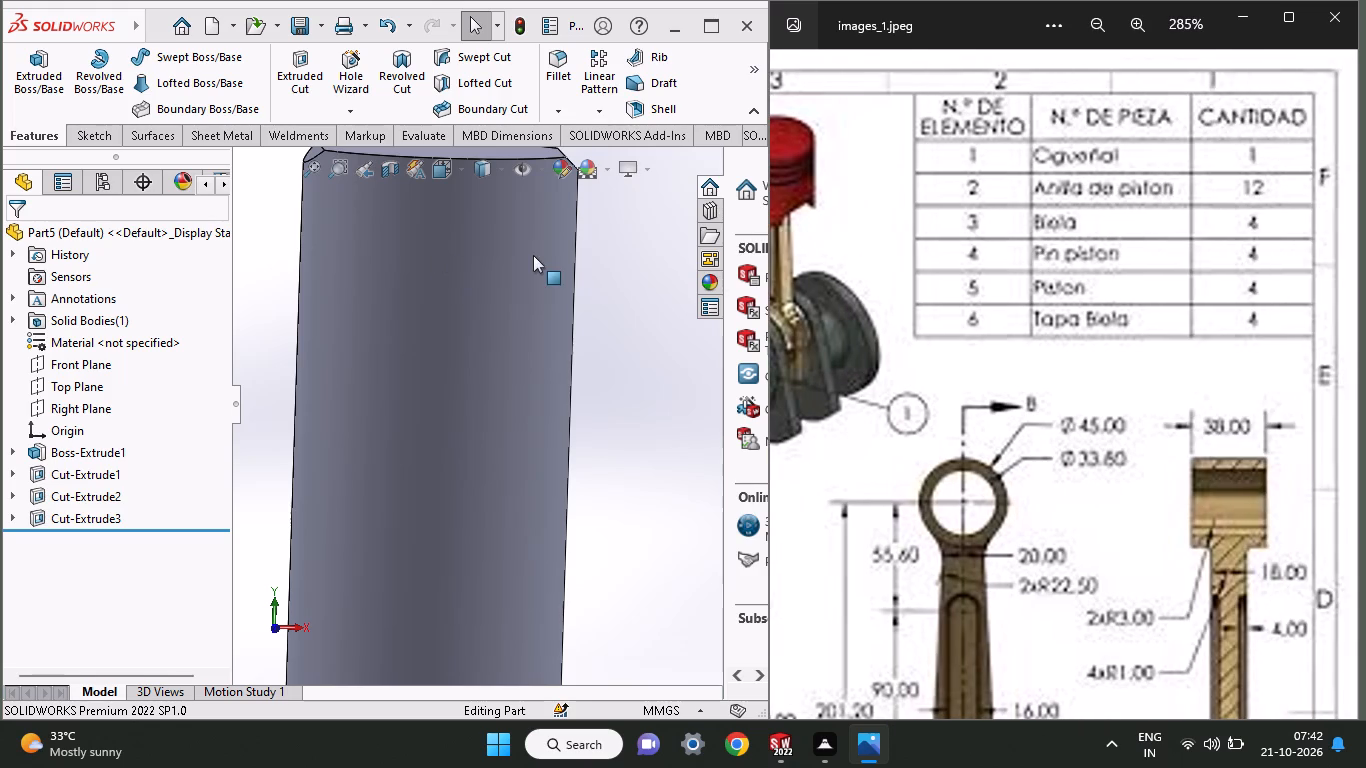
Save the piston pin part in the Documents folder under the file name "4 piston motor -4".
{"action": "left_click", "coordinate": [321, 22]}
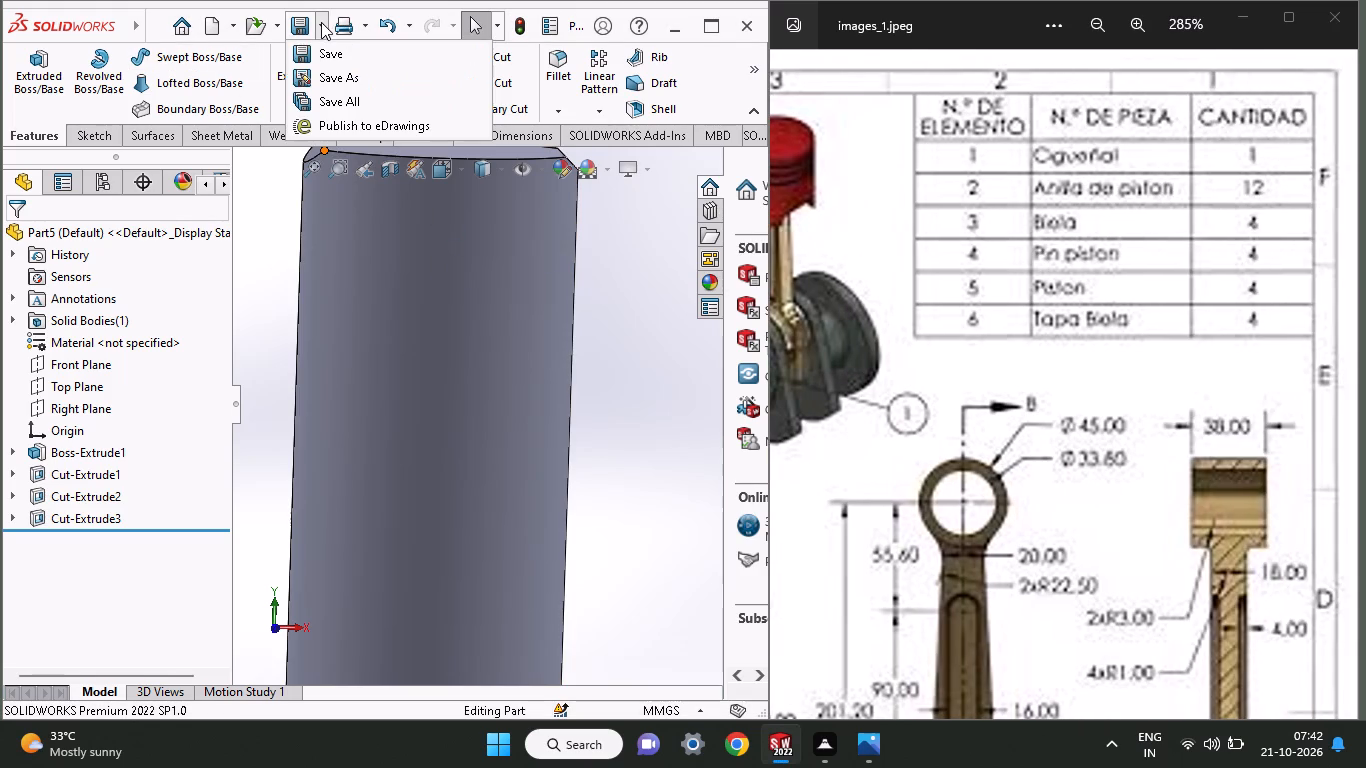
{"action": "left_click", "coordinate": [321, 72]}
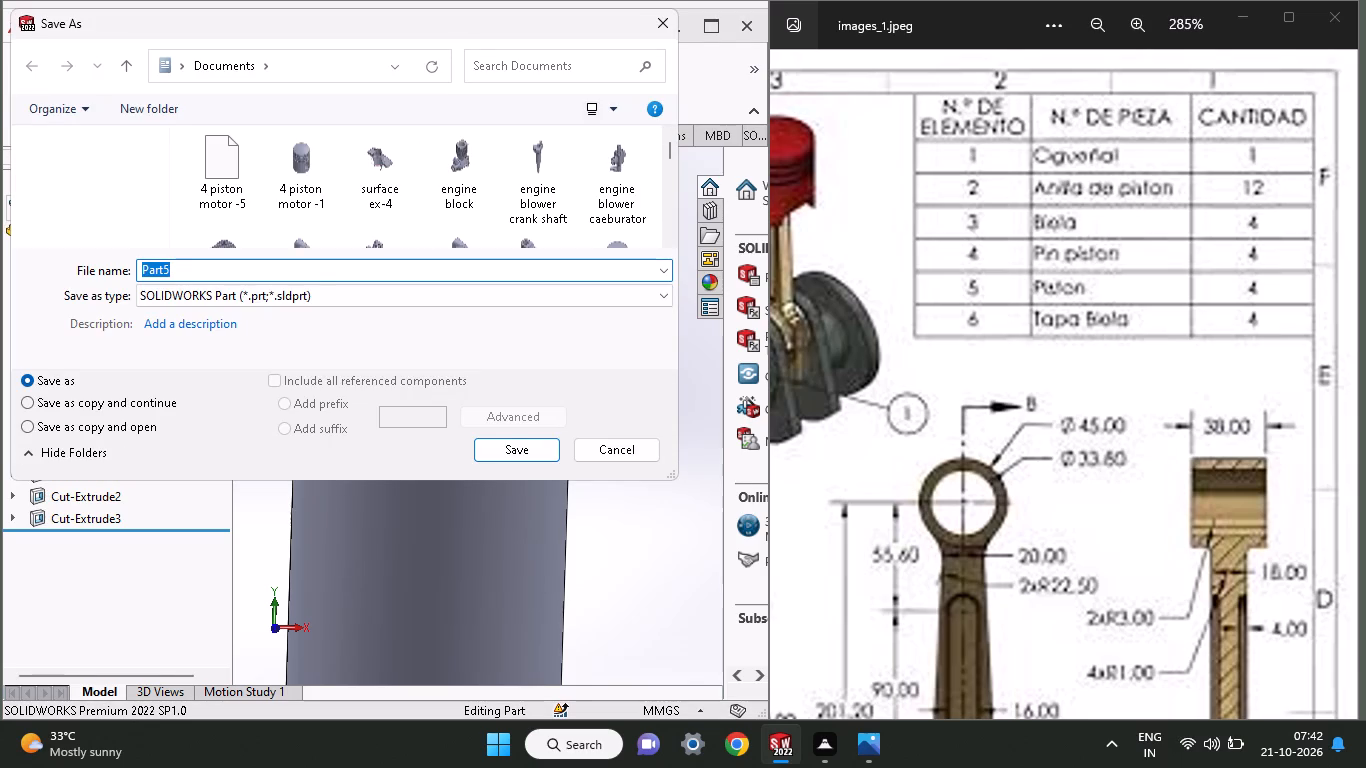
{"action": "key", "text": "Delete"}
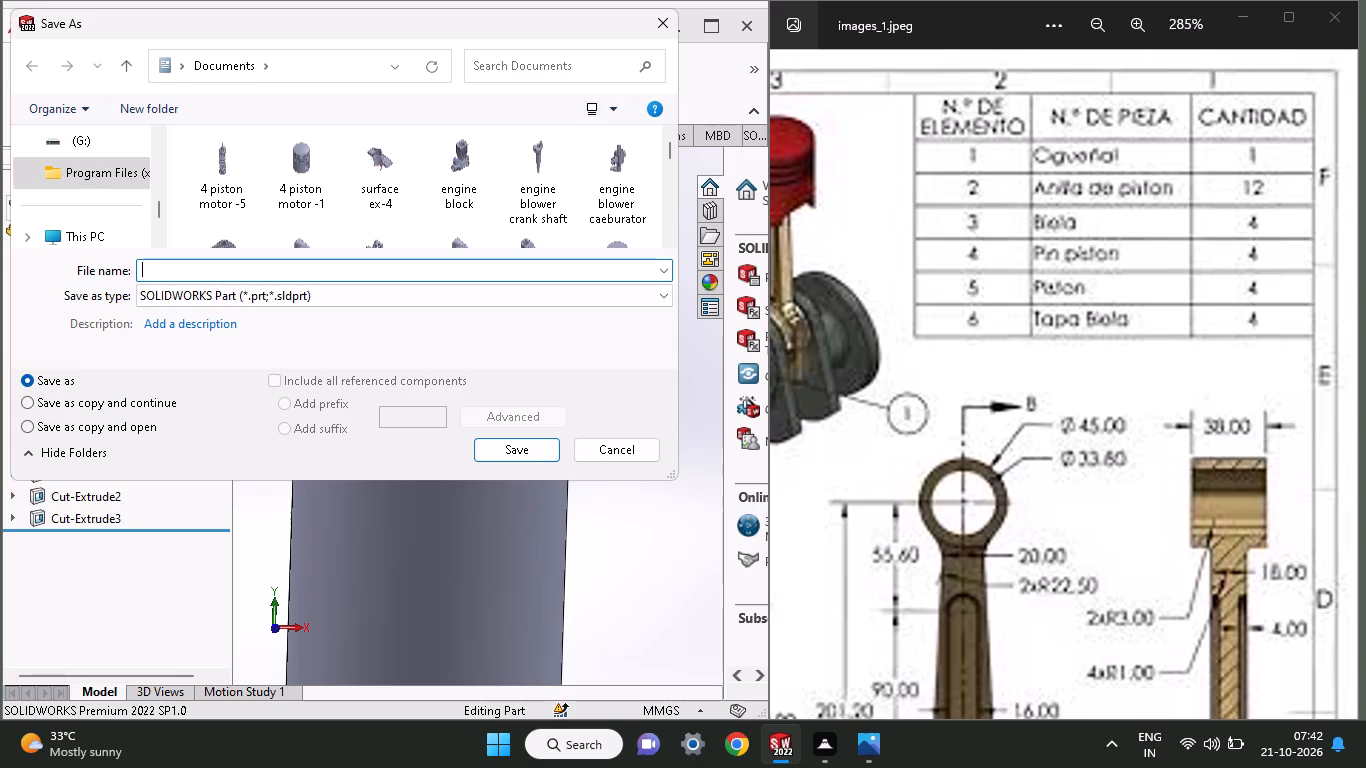
{"action": "key", "text": "e"}
{"action": "key", "text": "n"}
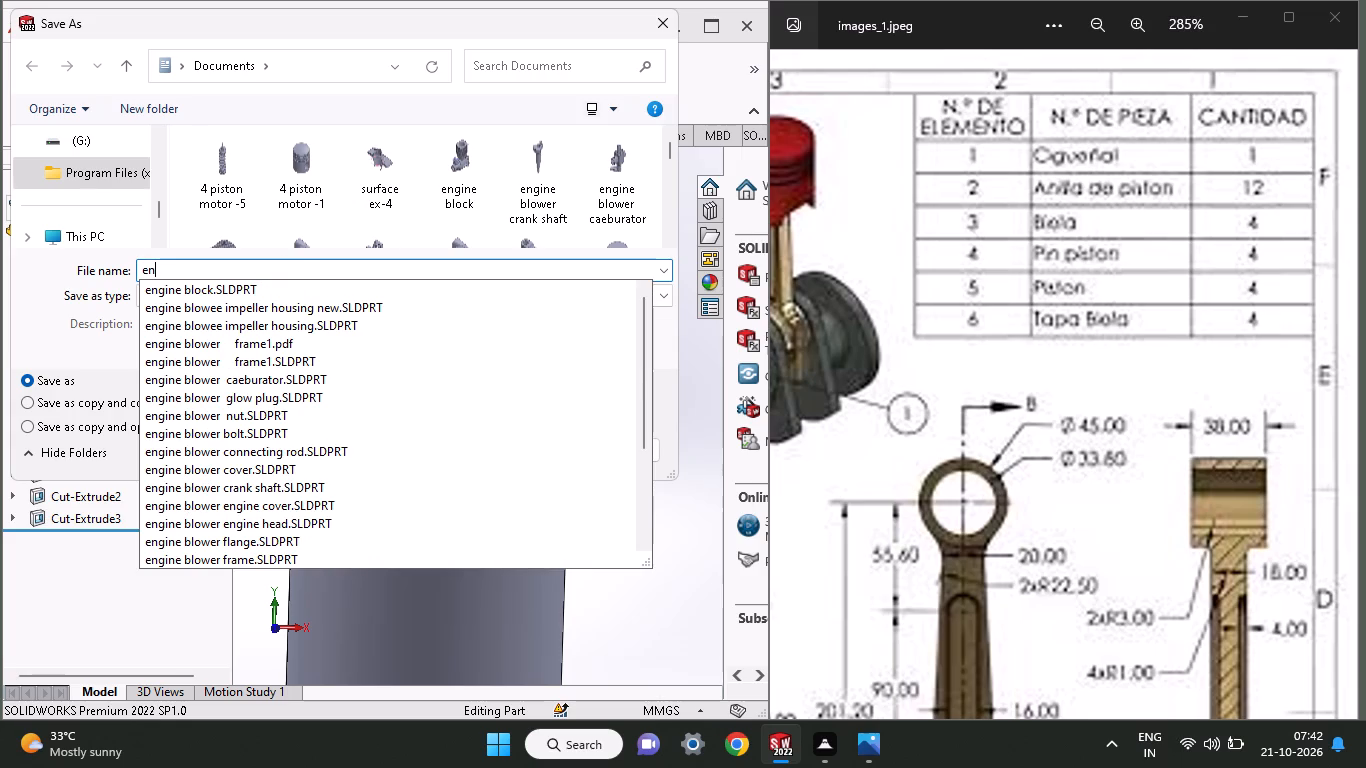
{"action": "key", "text": "BackSpace"}
{"action": "key", "text": "BackSpace"}
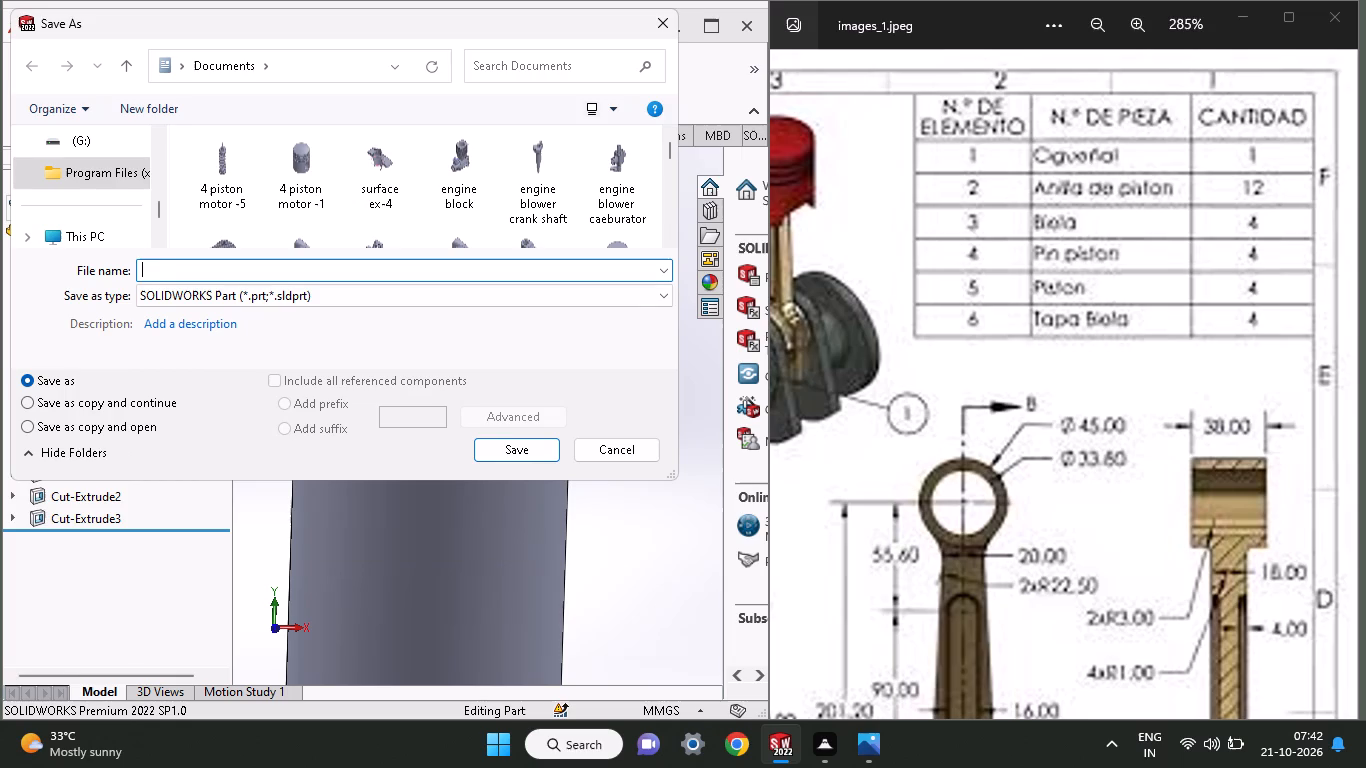
{"action": "key", "text": "3"}
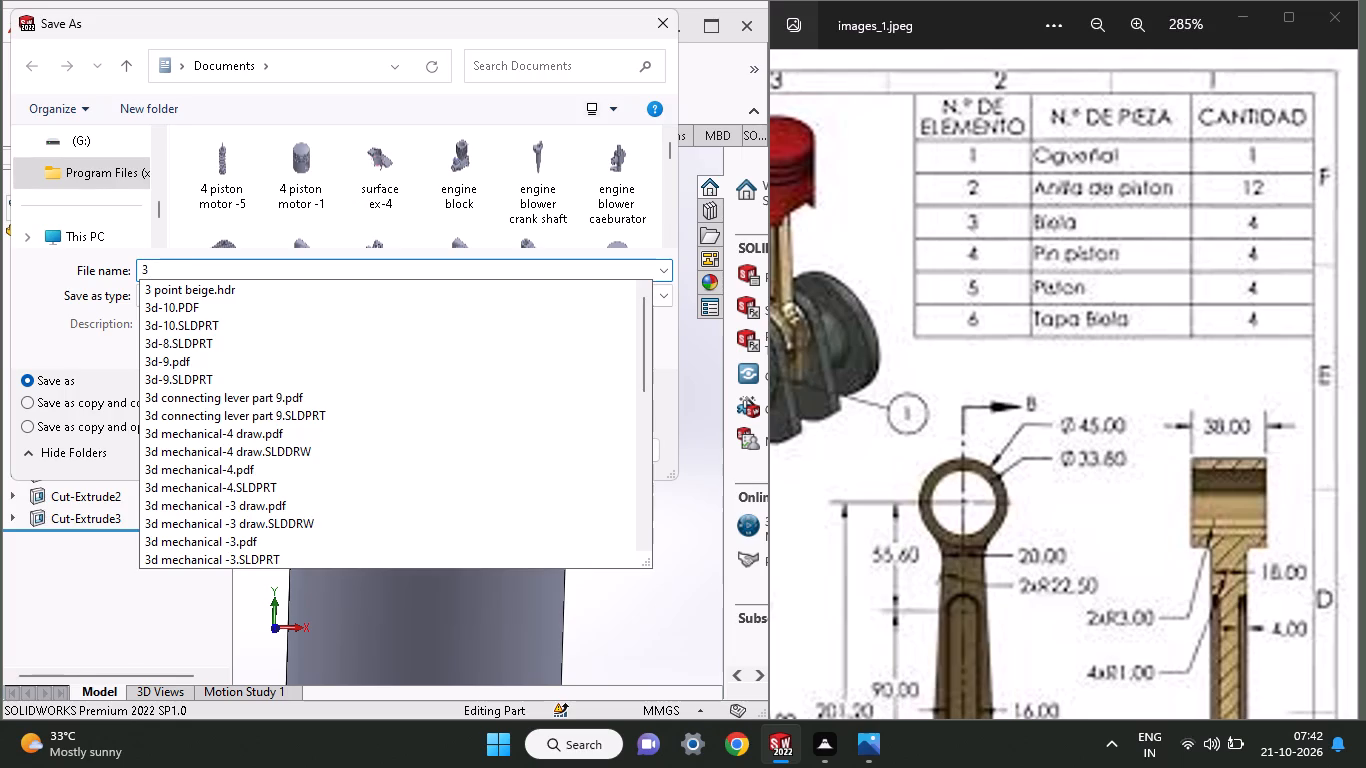
{"action": "key", "text": "BackSpace"}
{"action": "key", "text": "4"}
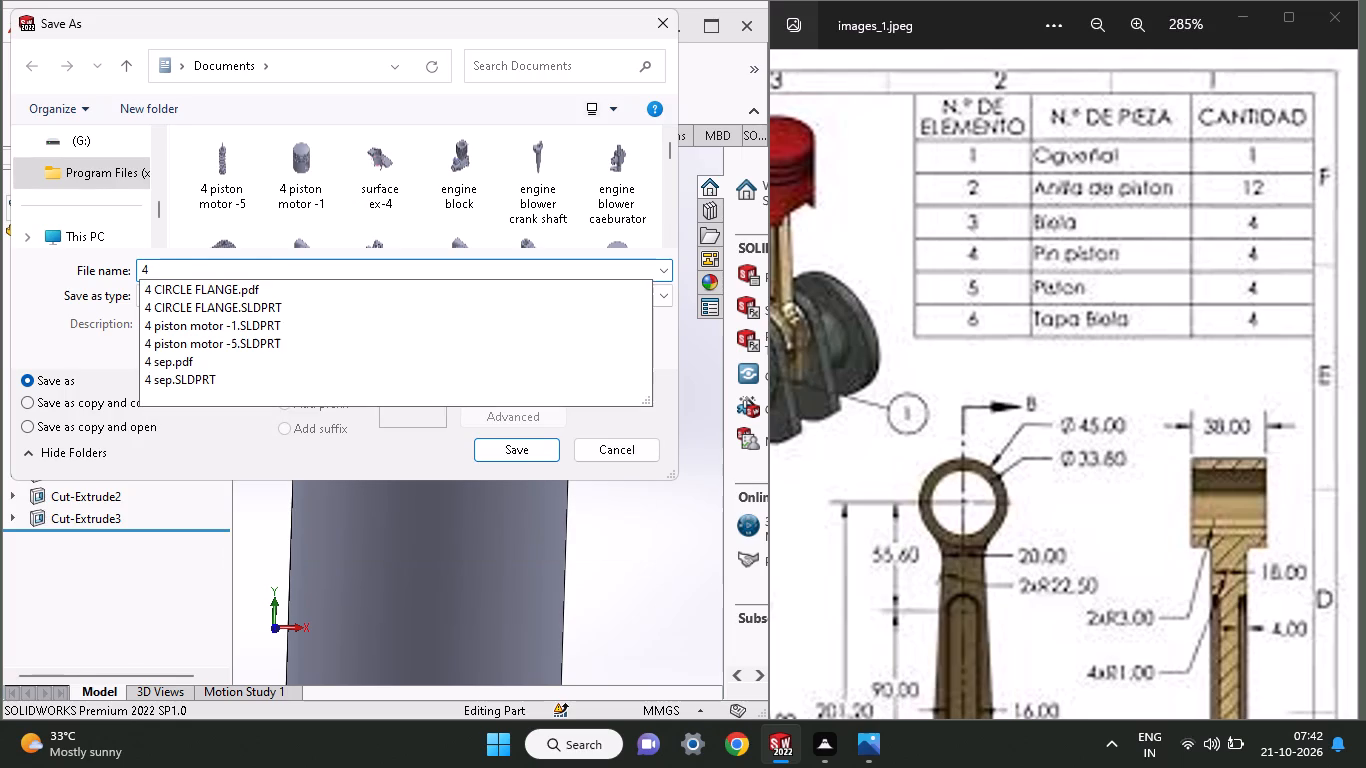
{"action": "left_click", "coordinate": [298, 345]}
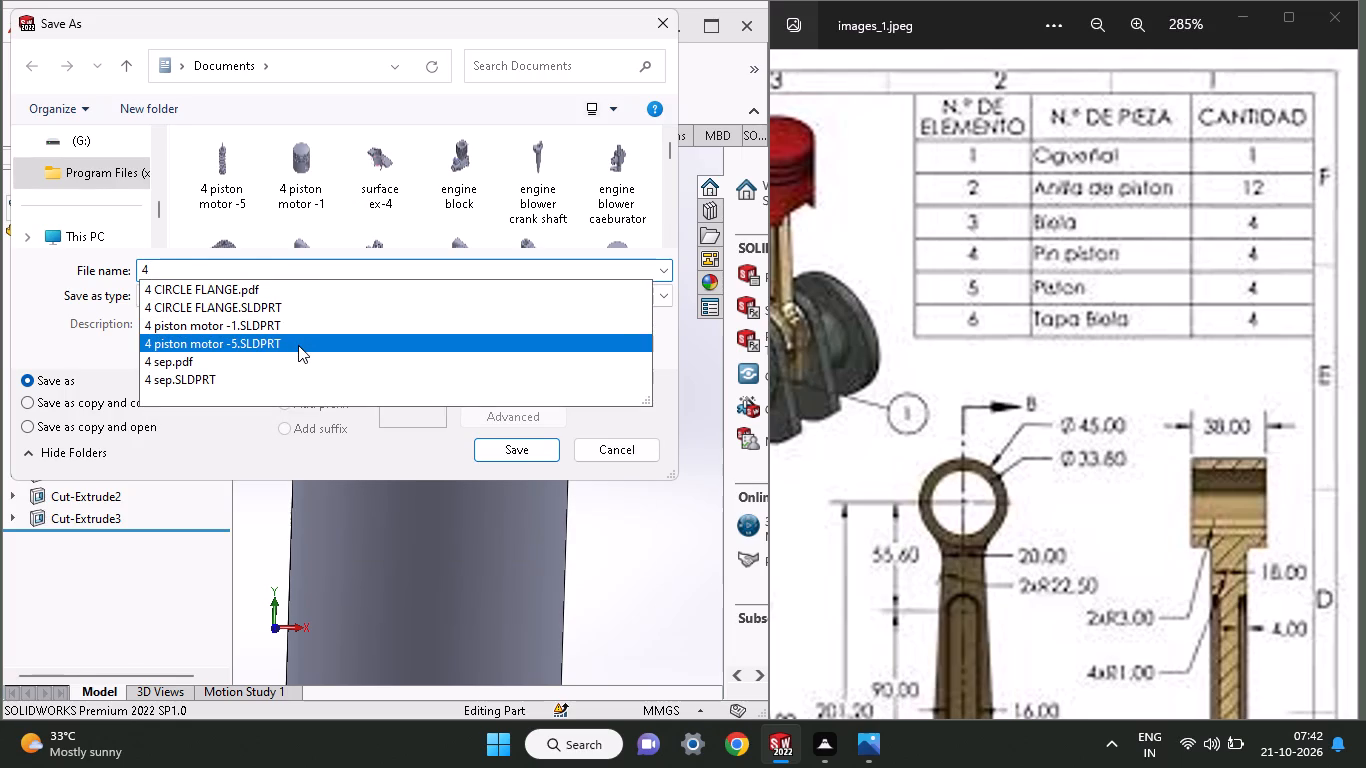
{"action": "left_click", "coordinate": [315, 274]}
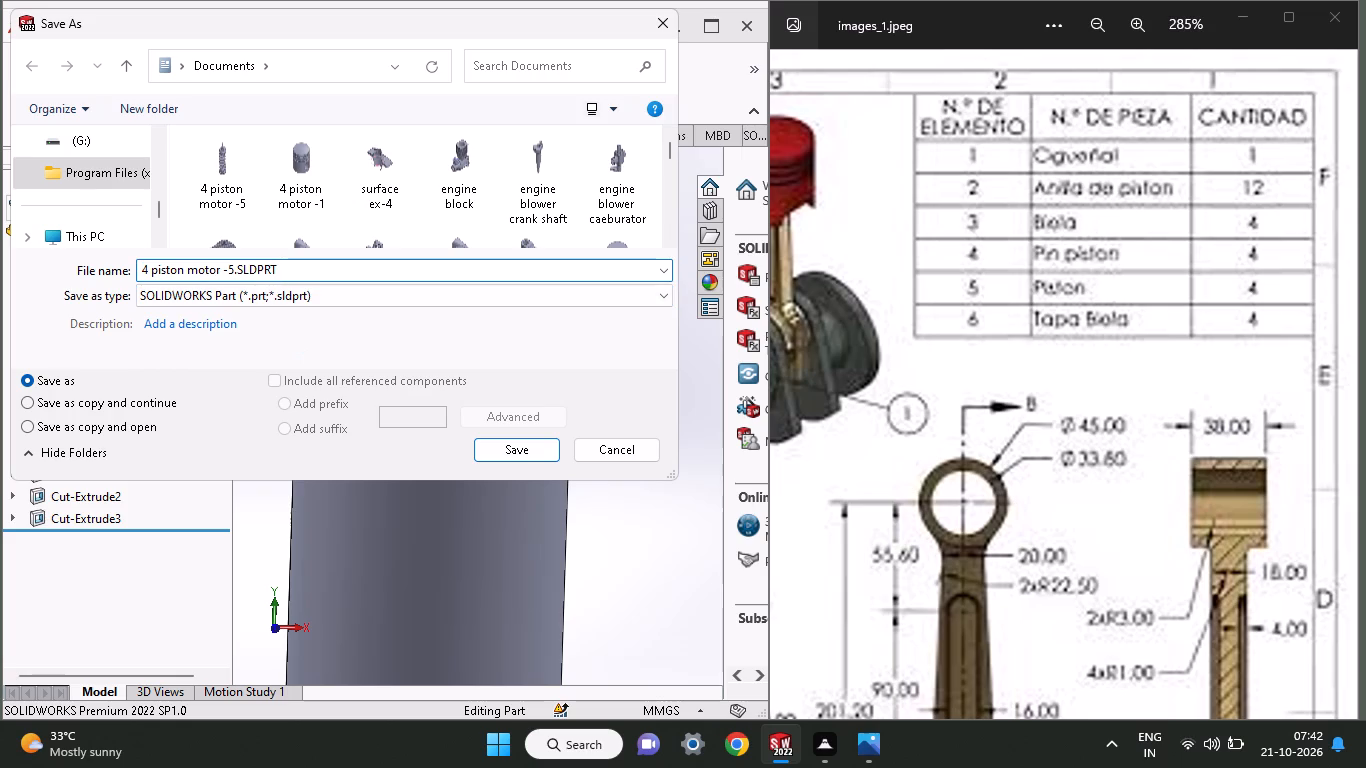
{"action": "key", "text": "BackSpace"}
{"action": "key", "text": "BackSpace"}
{"action": "key", "text": "BackSpace"}
{"action": "key", "text": "BackSpace"}
{"action": "key", "text": "BackSpace"}
{"action": "key", "text": "BackSpace"}
{"action": "key", "text": "BackSpace"}
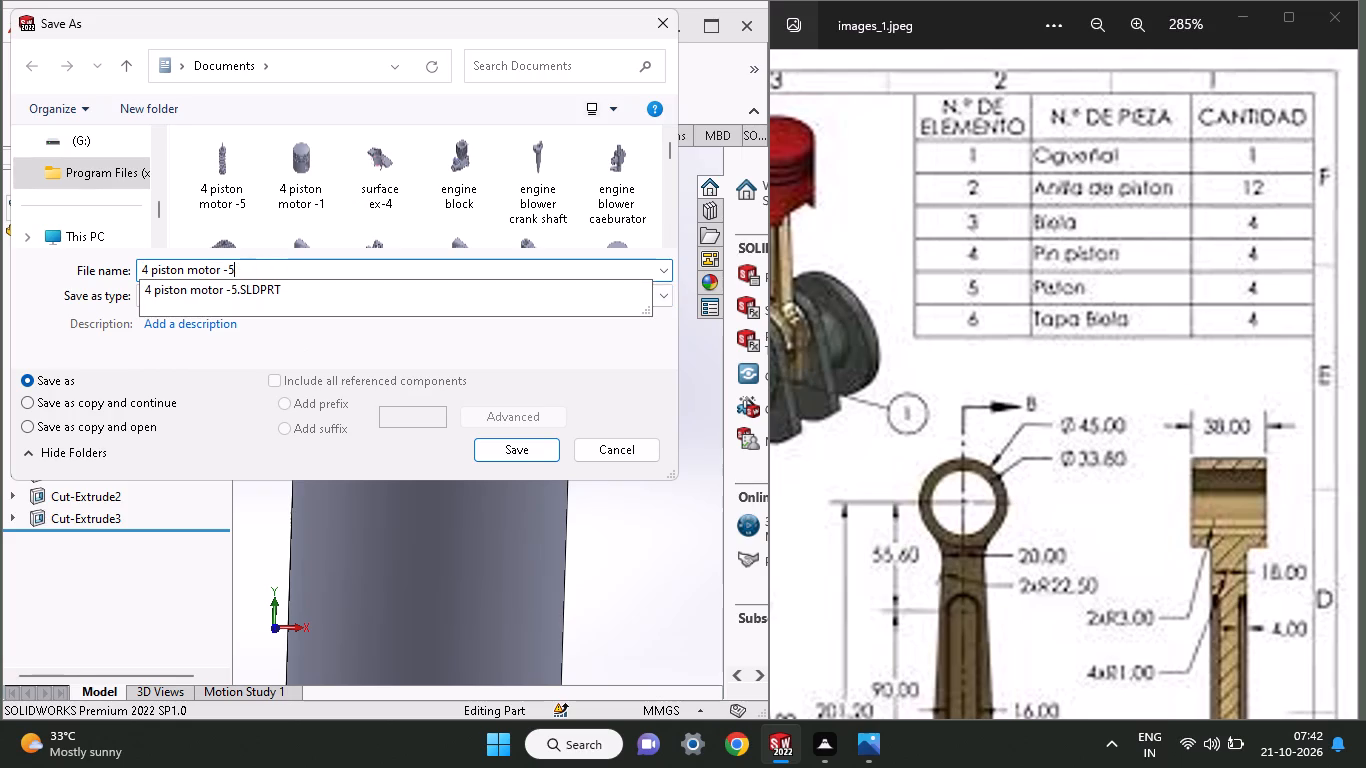
{"action": "key", "text": "BackSpace"}
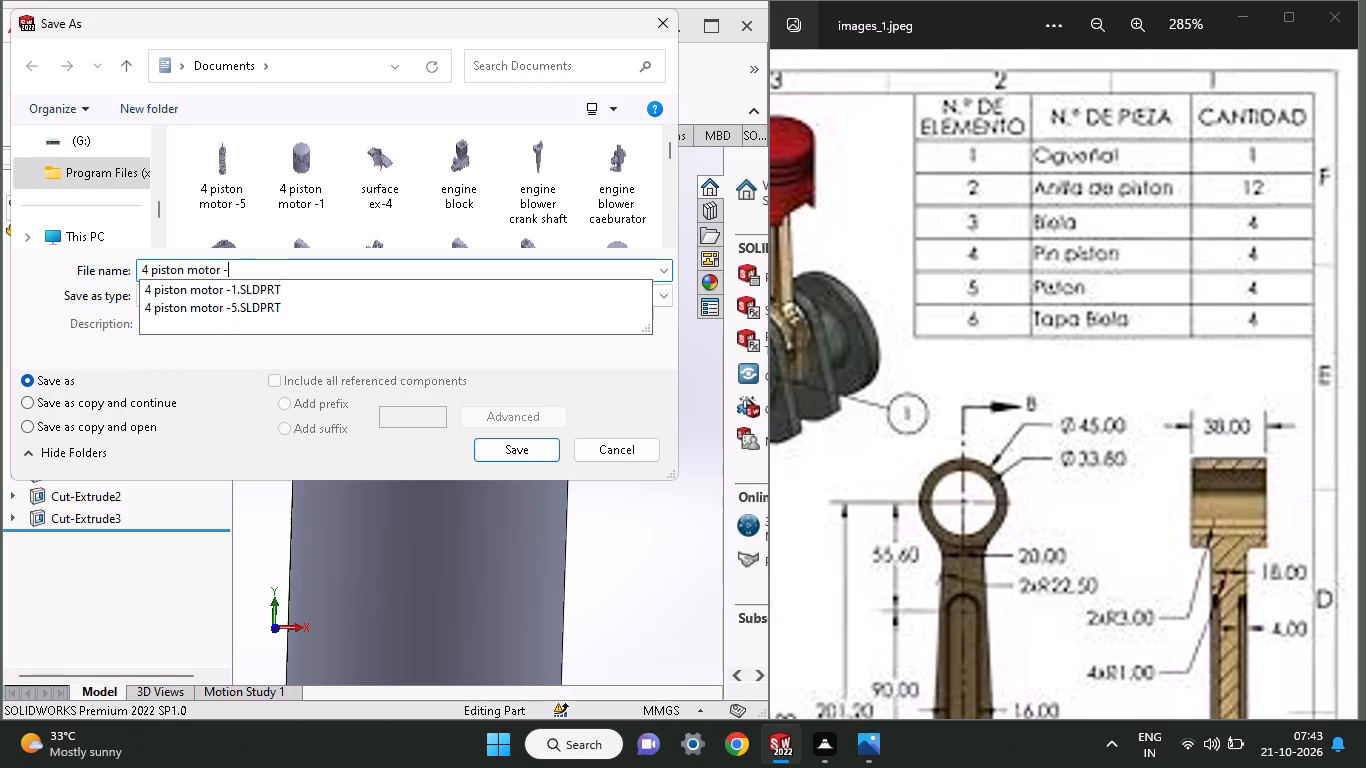
{"action": "key", "text": "4"}
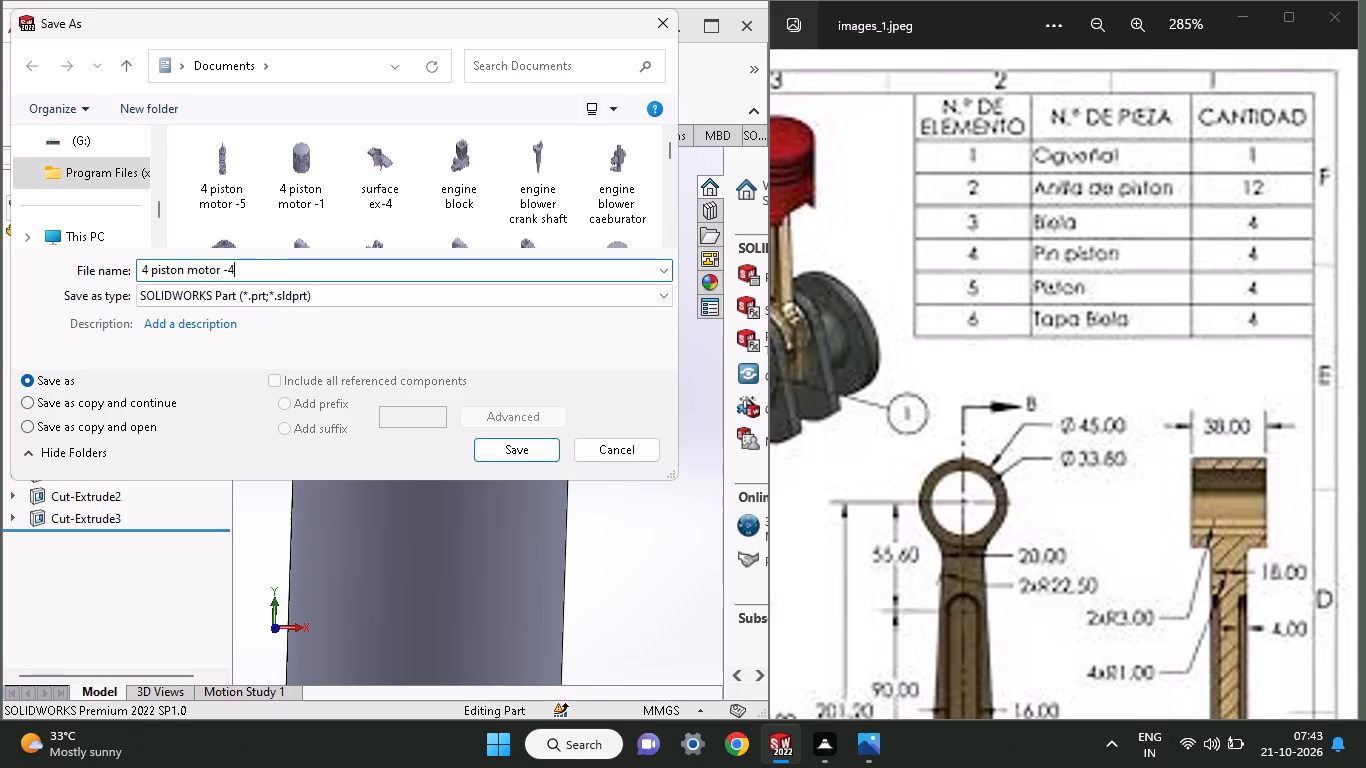
{"action": "left_click", "coordinate": [505, 444]}
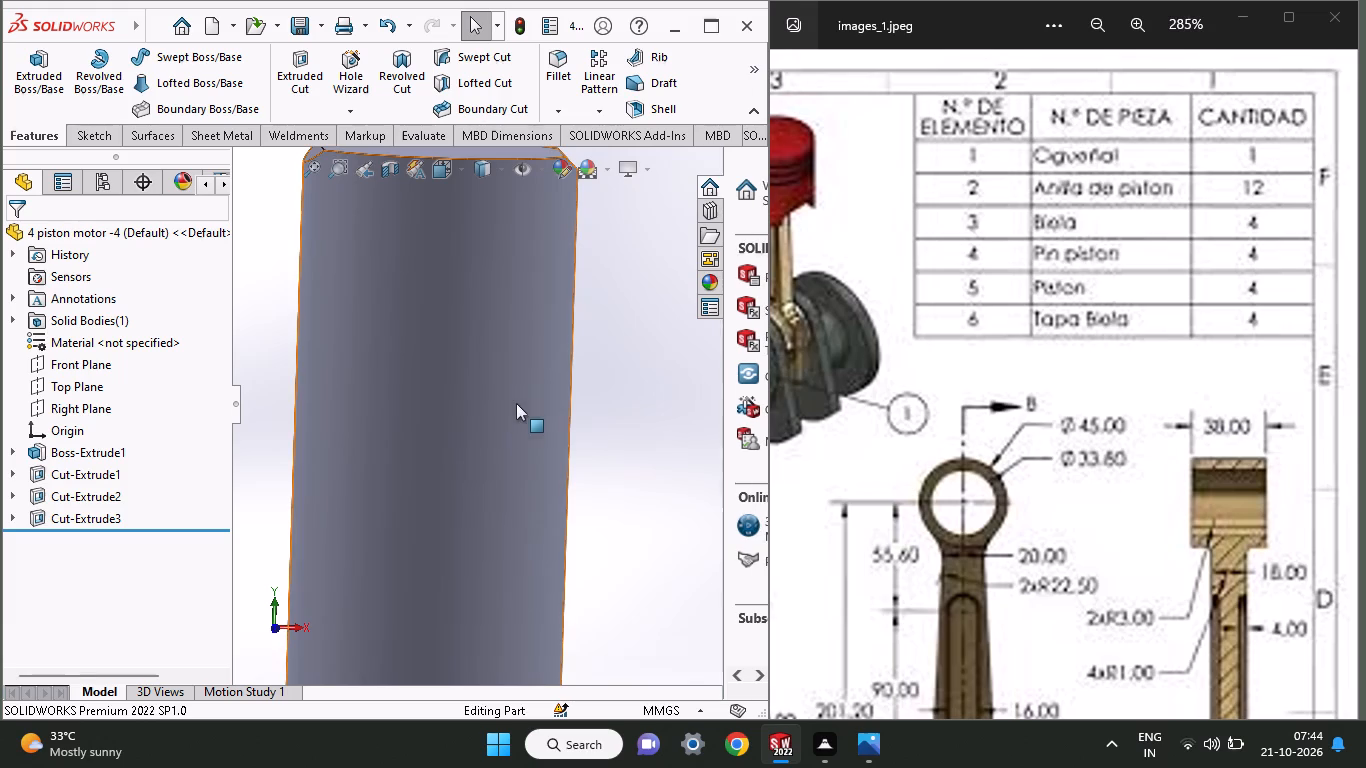
Create a new part document.
{"action": "left_click", "coordinate": [216, 25]}
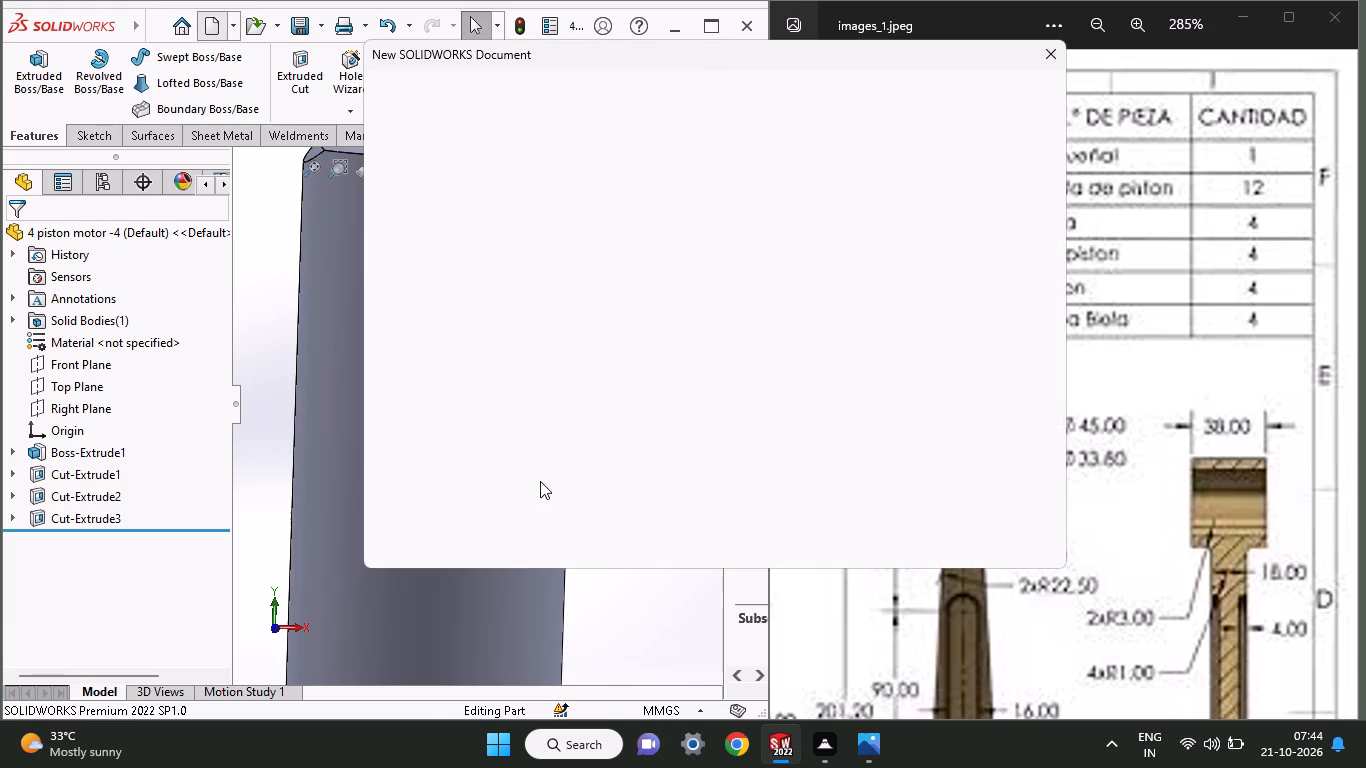
{"action": "left_click", "coordinate": [515, 297]}
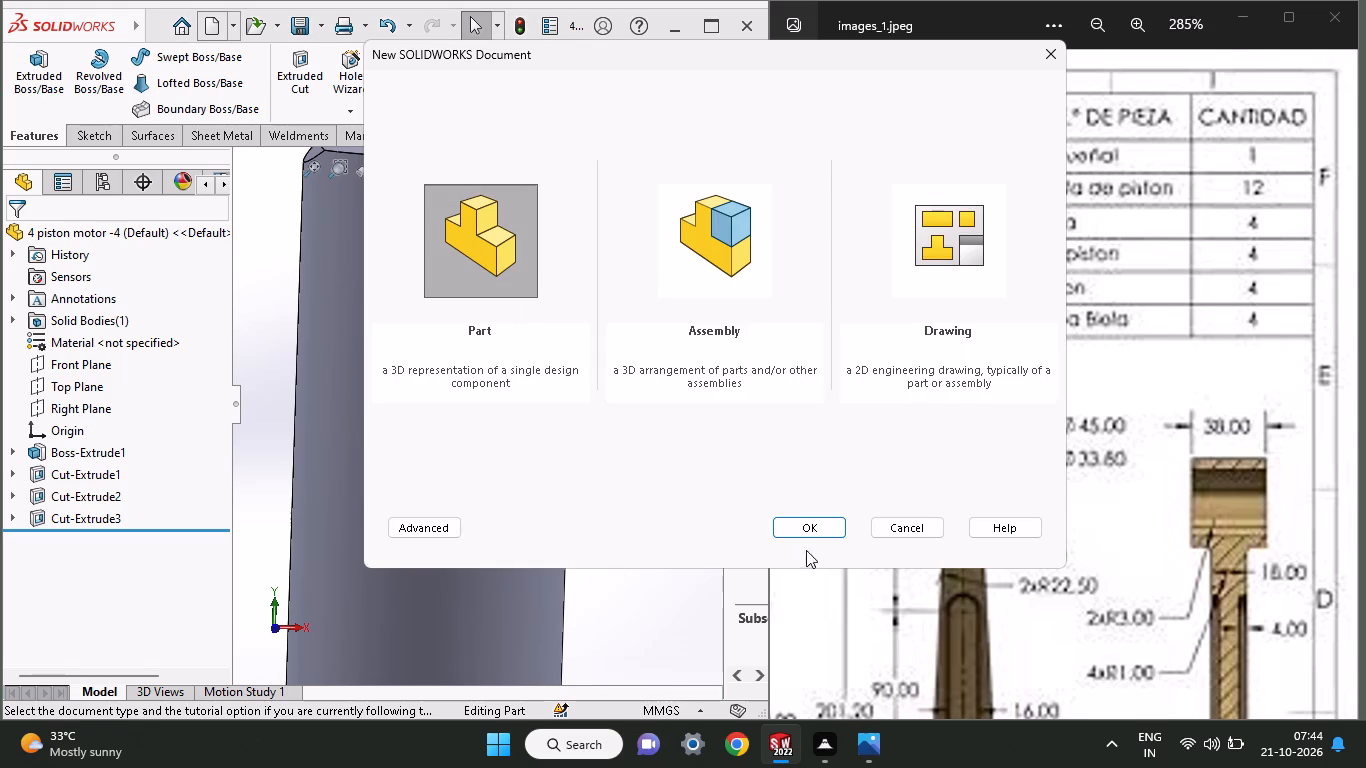
{"action": "left_click", "coordinate": [806, 528]}
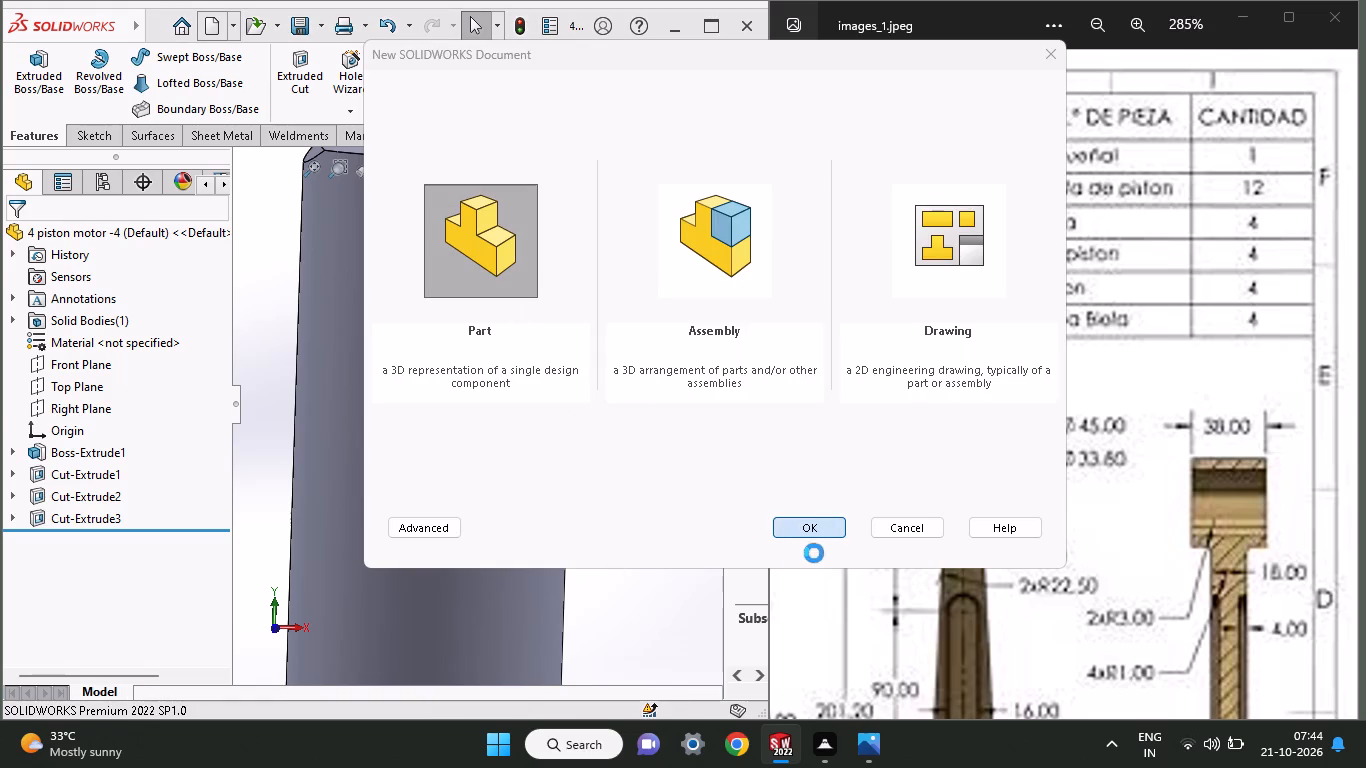
Examine the crankshaft, piston and piston ring views in the reference drawing for the dimensions of the next part.
{"action": "middle_click_drag", "start_coordinate": [905, 568], "coordinate": [1061, 573]}
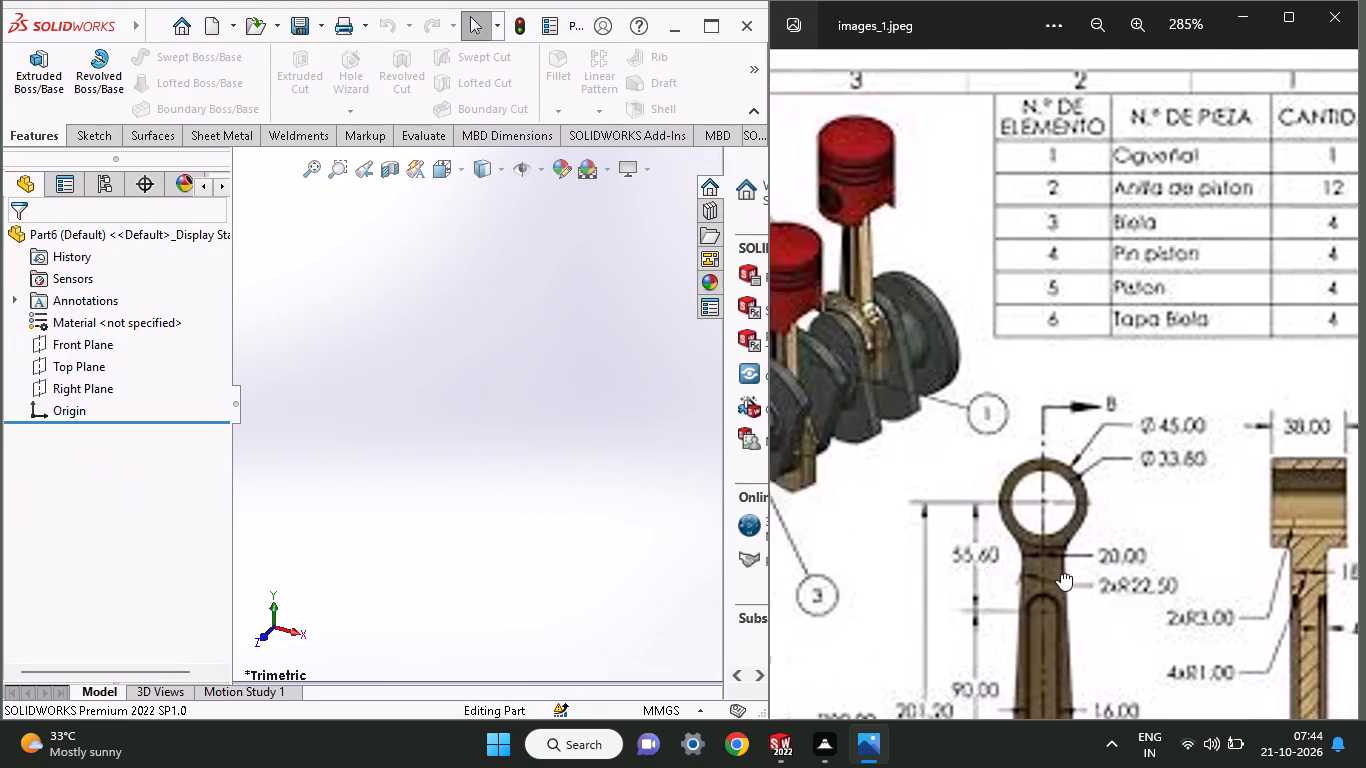
{"action": "middle_click_drag", "start_coordinate": [1061, 573], "coordinate": [1355, 302]}
{"action": "middle_click_drag", "start_coordinate": [1181, 538], "coordinate": [1234, 538]}
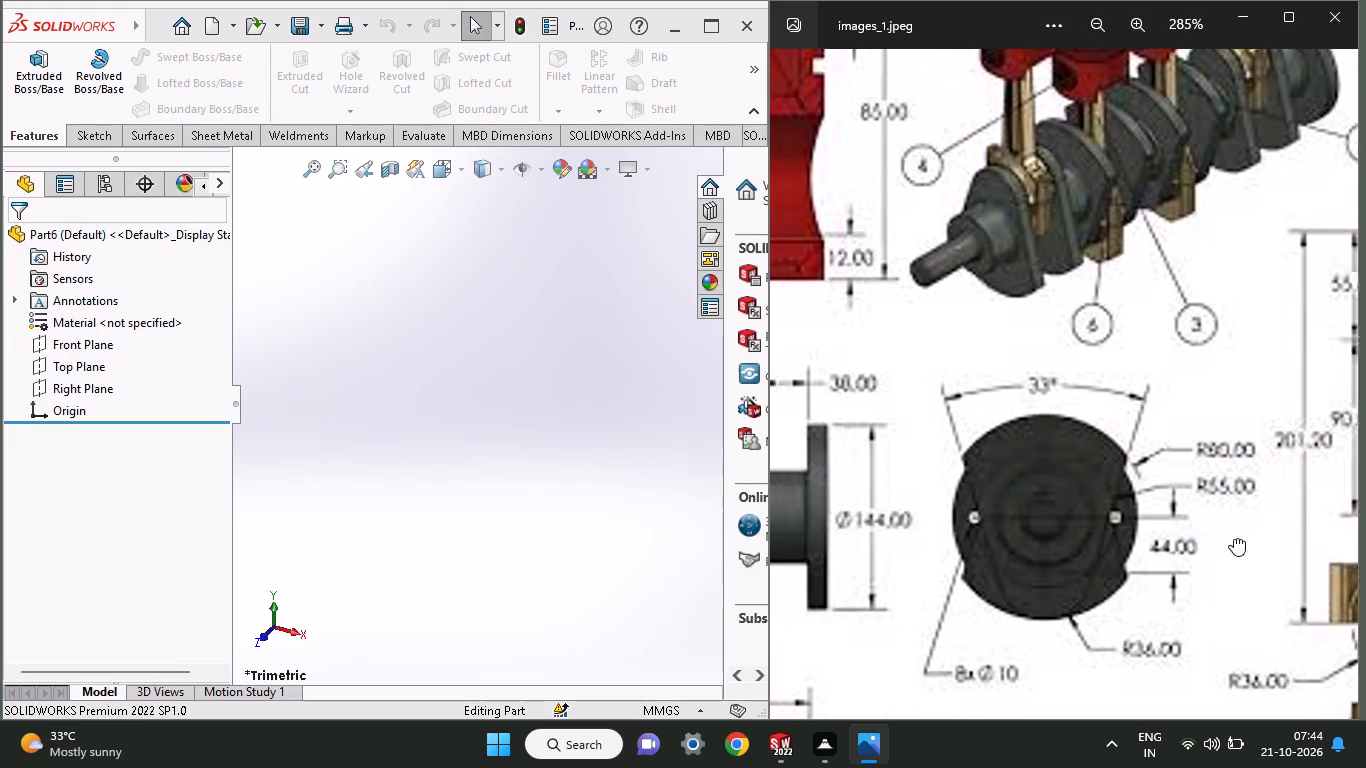
{"action": "middle_click_drag", "start_coordinate": [1234, 538], "coordinate": [1365, 630]}
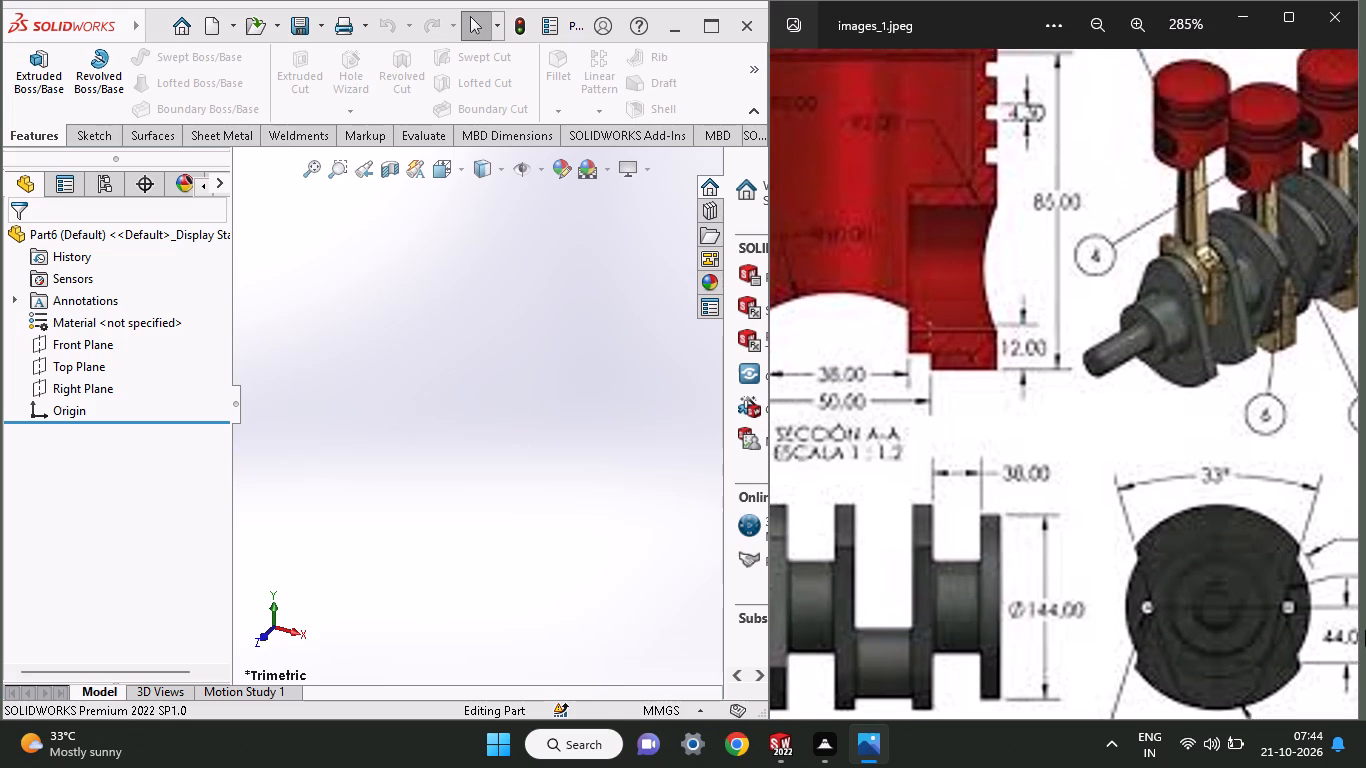
{"action": "middle_click_drag", "start_coordinate": [1365, 630], "coordinate": [1365, 706]}
{"action": "middle_click_drag", "start_coordinate": [997, 445], "coordinate": [1365, 611]}
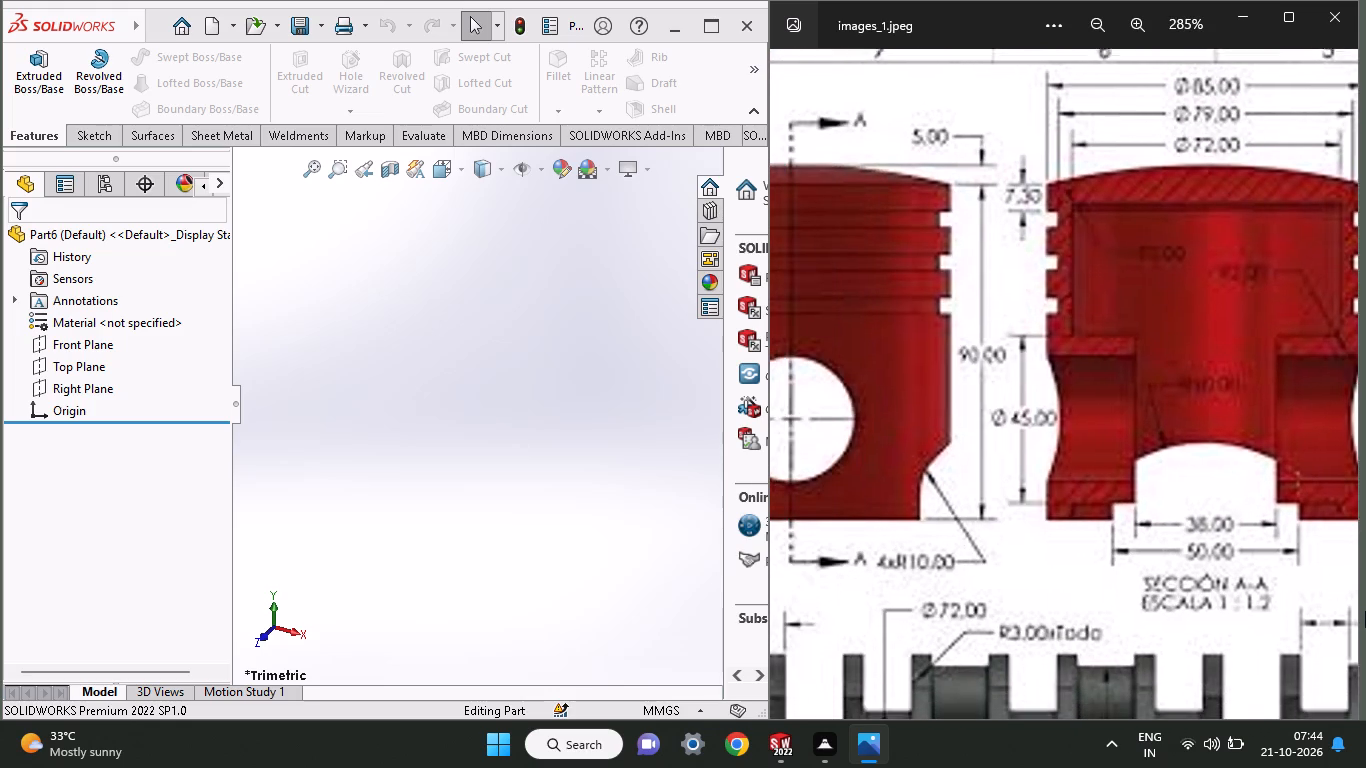
{"action": "middle_click_drag", "start_coordinate": [1365, 611], "coordinate": [1365, 595]}
{"action": "middle_click_drag", "start_coordinate": [1024, 519], "coordinate": [1292, 542]}
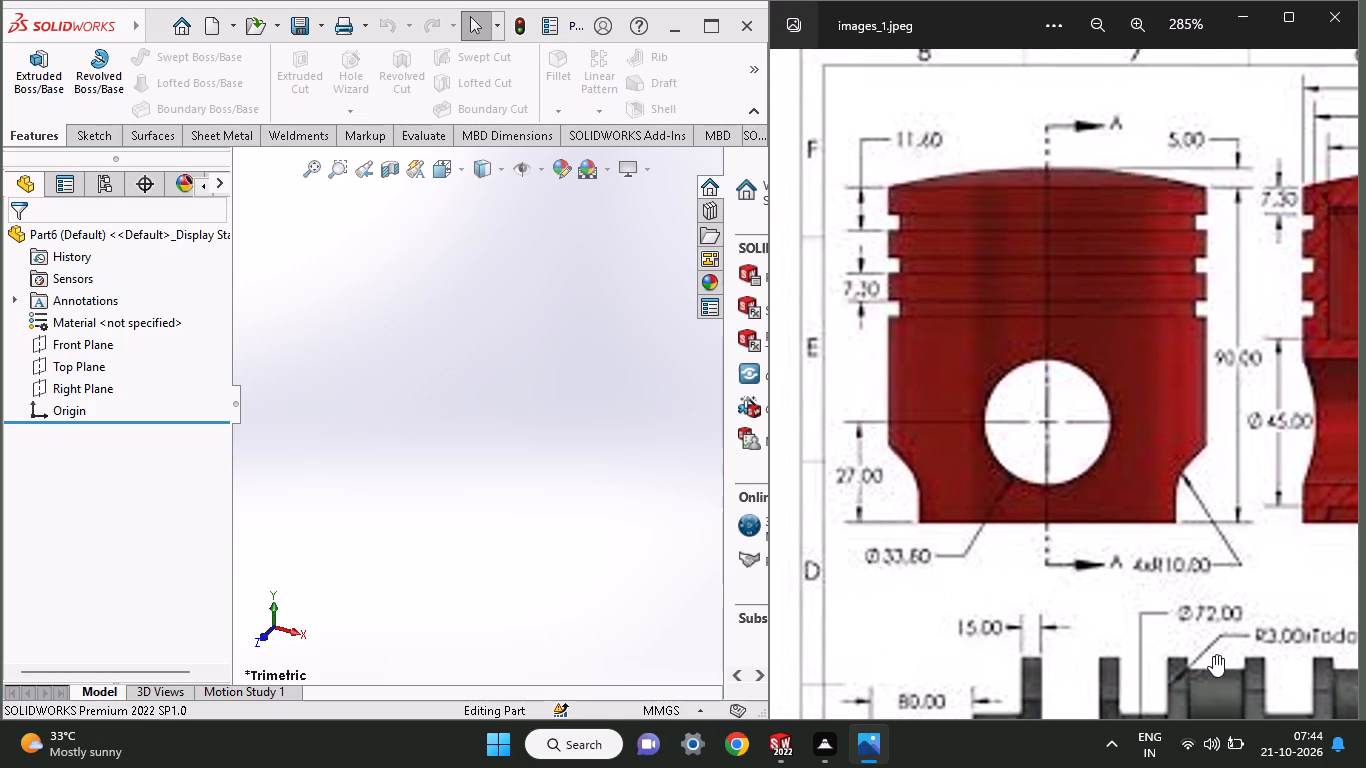
{"action": "middle_click_drag", "start_coordinate": [1183, 564], "coordinate": [1182, 122]}
{"action": "middle_click_drag", "start_coordinate": [1321, 669], "coordinate": [1226, 403]}
{"action": "middle_click_drag", "start_coordinate": [1172, 541], "coordinate": [1165, 291]}
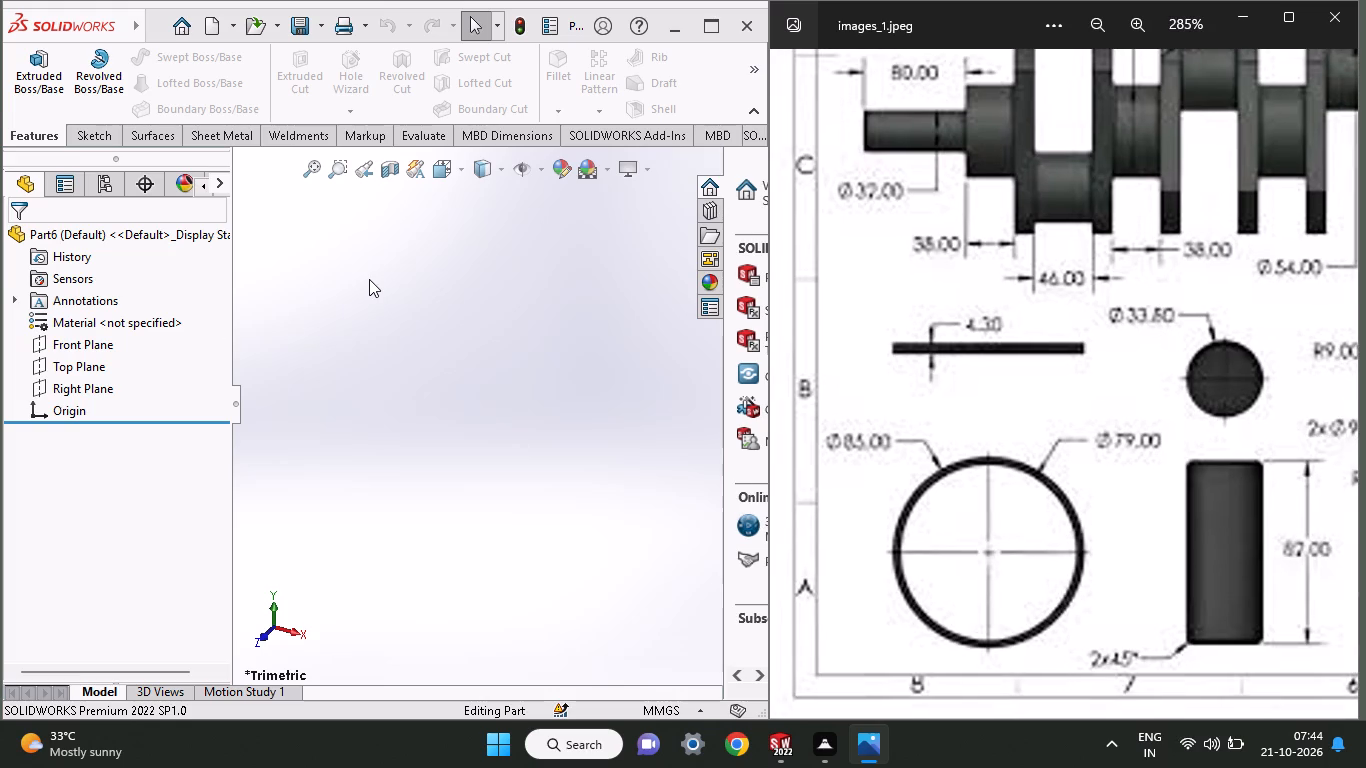
Start a sketch on the Front Plane and draw a circle centred on the origin.
{"action": "left_click", "coordinate": [72, 136]}
{"action": "left_click", "coordinate": [139, 110]}
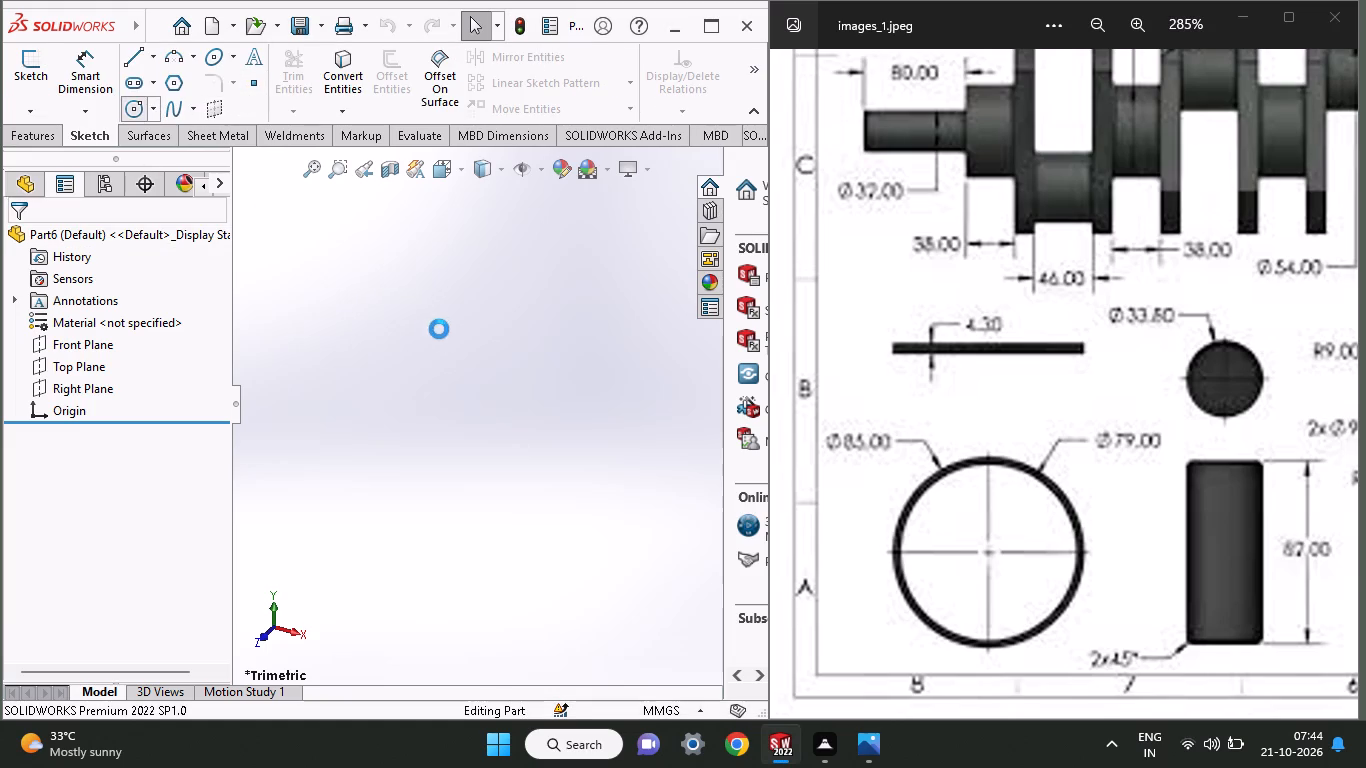
{"action": "left_click", "coordinate": [346, 329]}
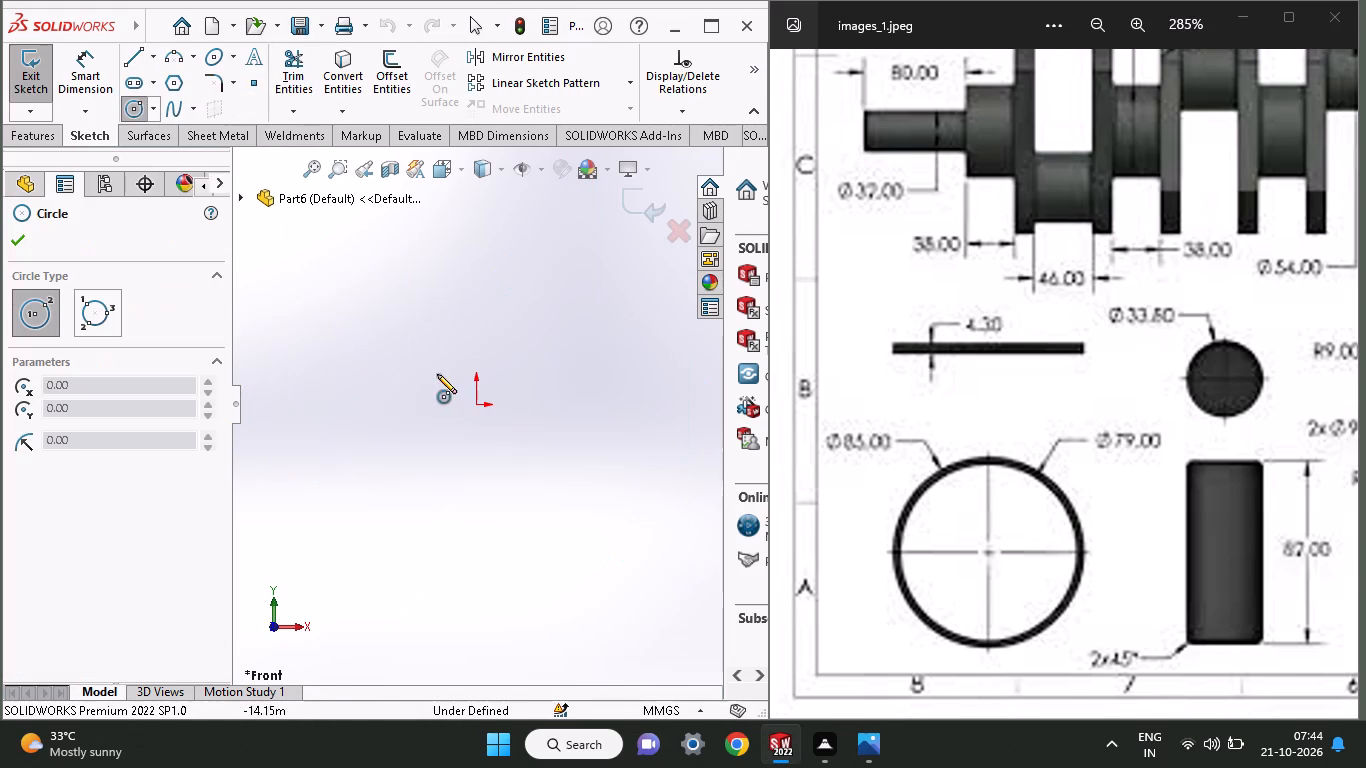
{"action": "left_click", "coordinate": [473, 406]}
{"action": "left_click", "coordinate": [505, 511]}
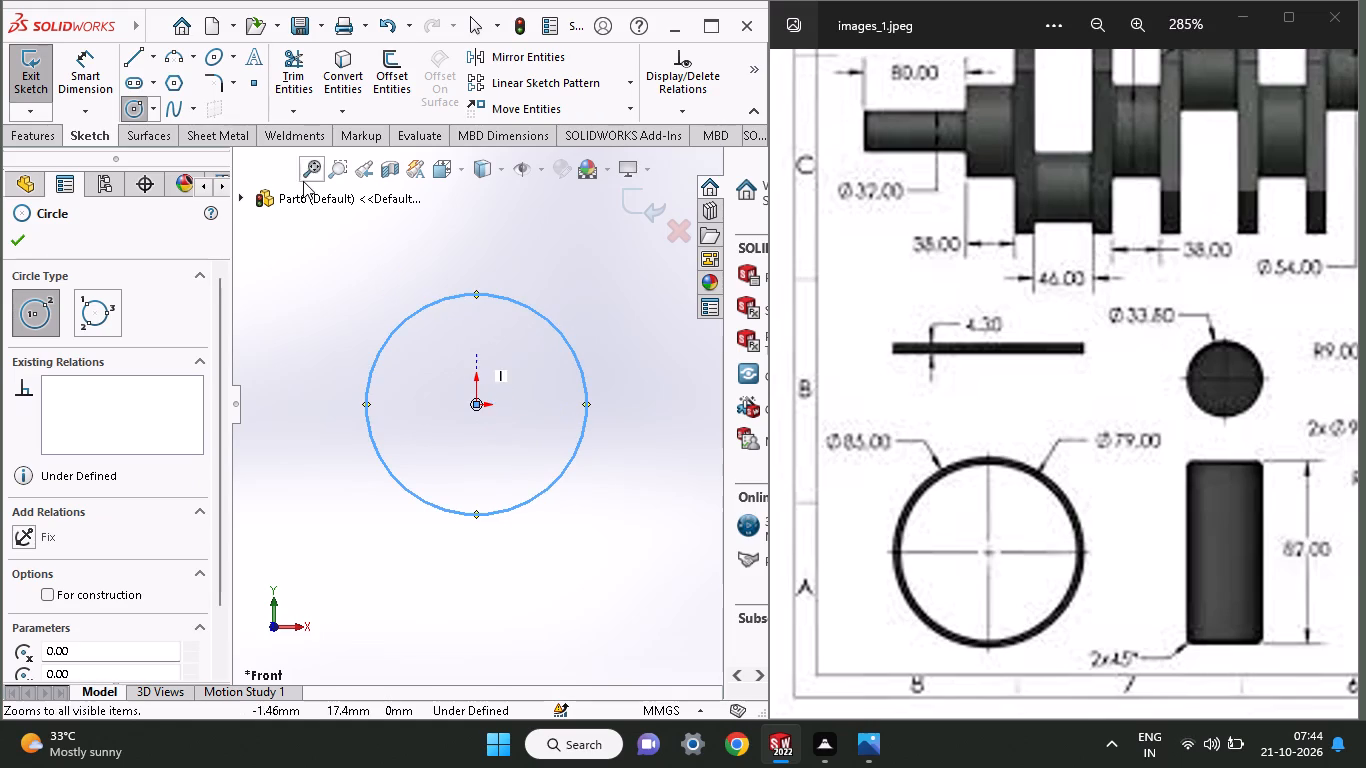
Dimension the sketched circle with a diameter of 85 mm, matching the ring's outer diameter in the reference drawing.
{"action": "left_click", "coordinate": [85, 73]}
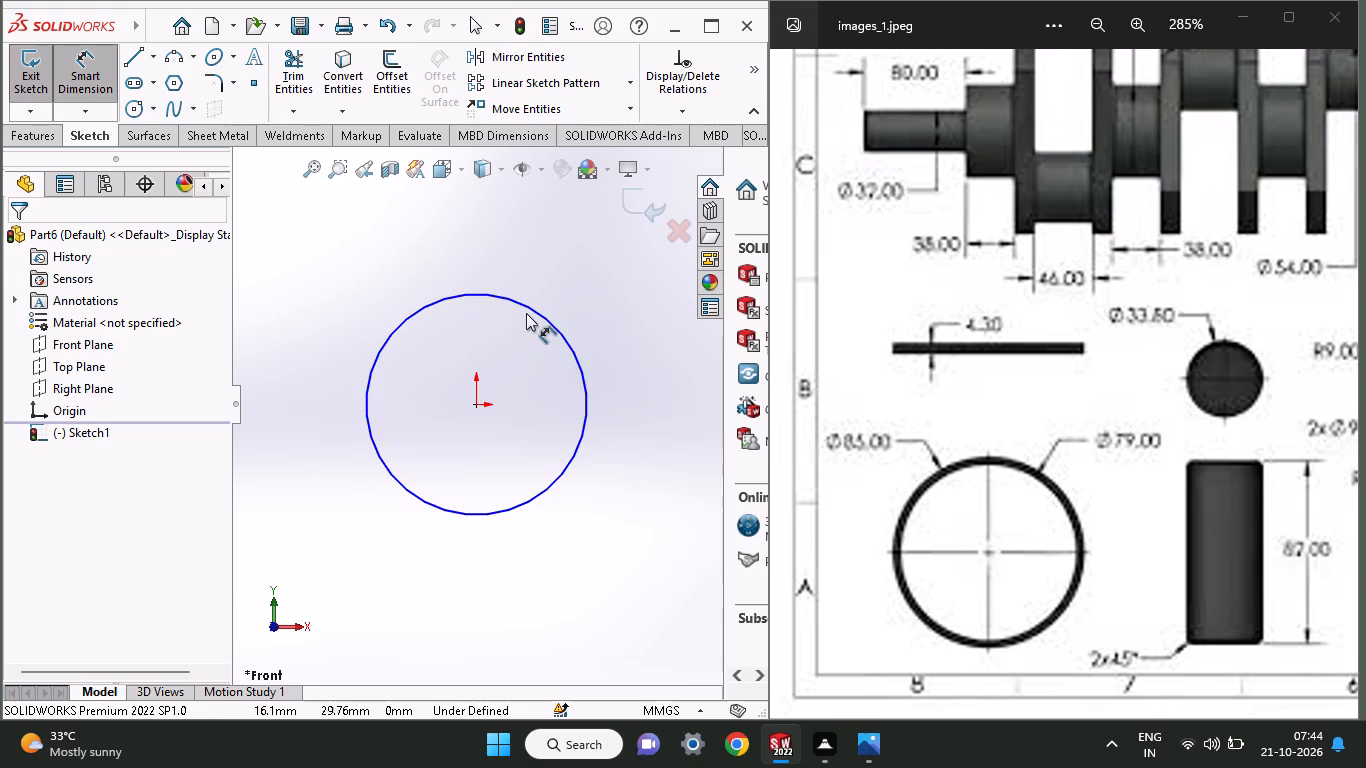
{"action": "left_click", "coordinate": [529, 303]}
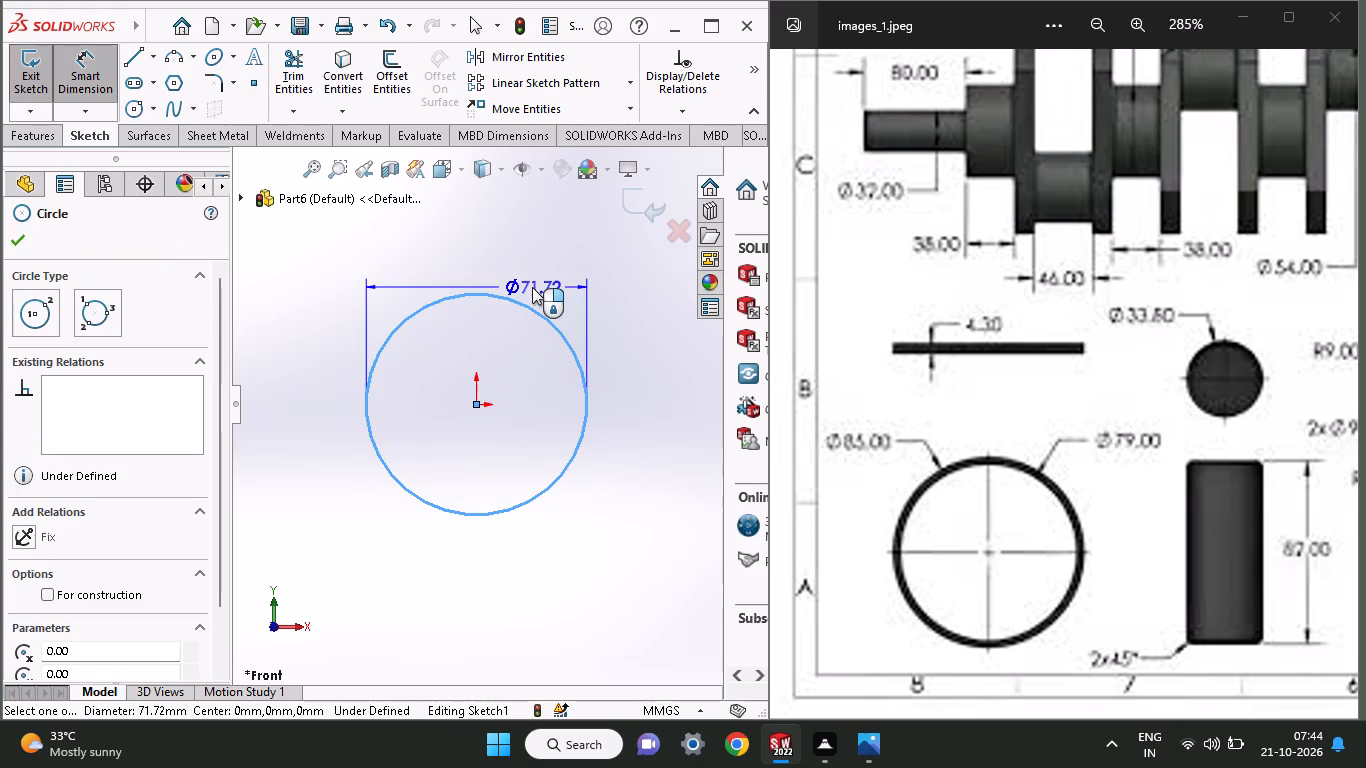
{"action": "left_click", "coordinate": [532, 287]}
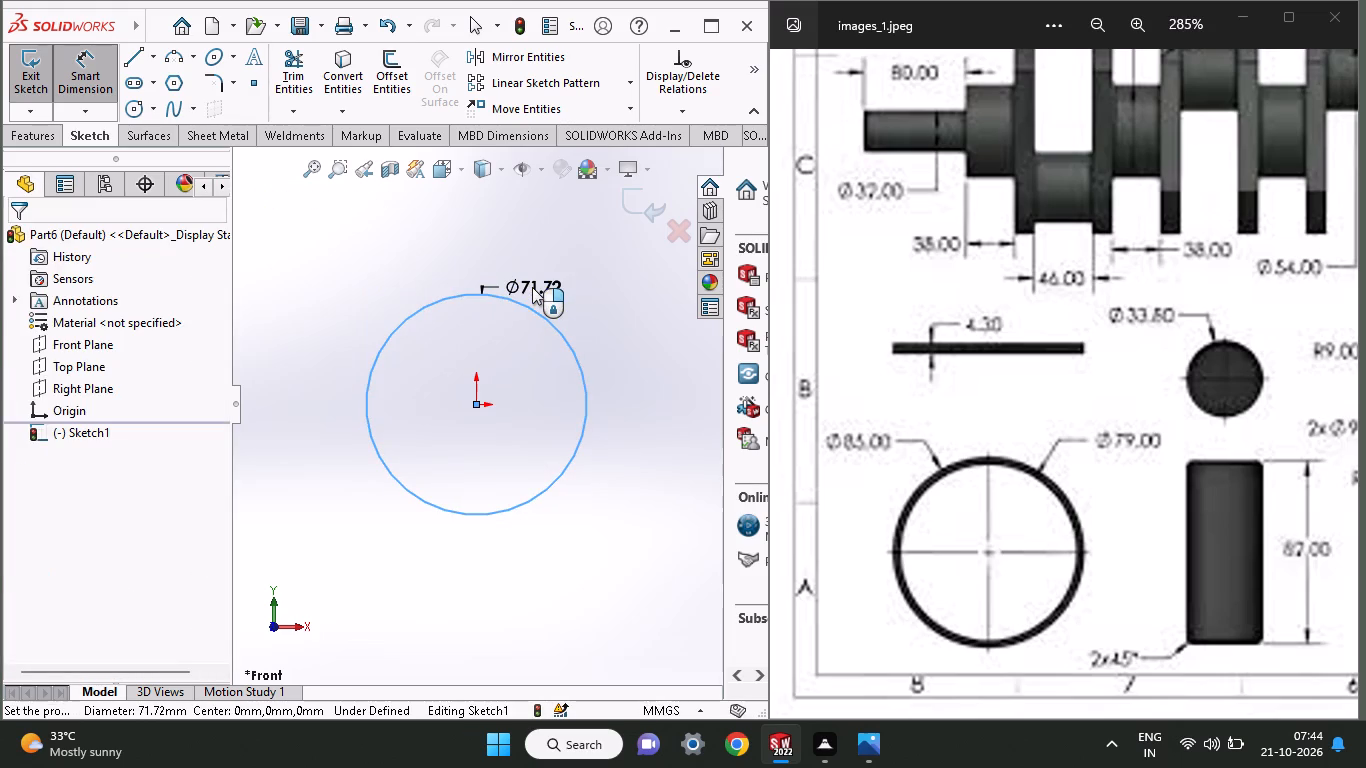
{"action": "type", "text": "85"}
{"action": "key", "text": "Return"}
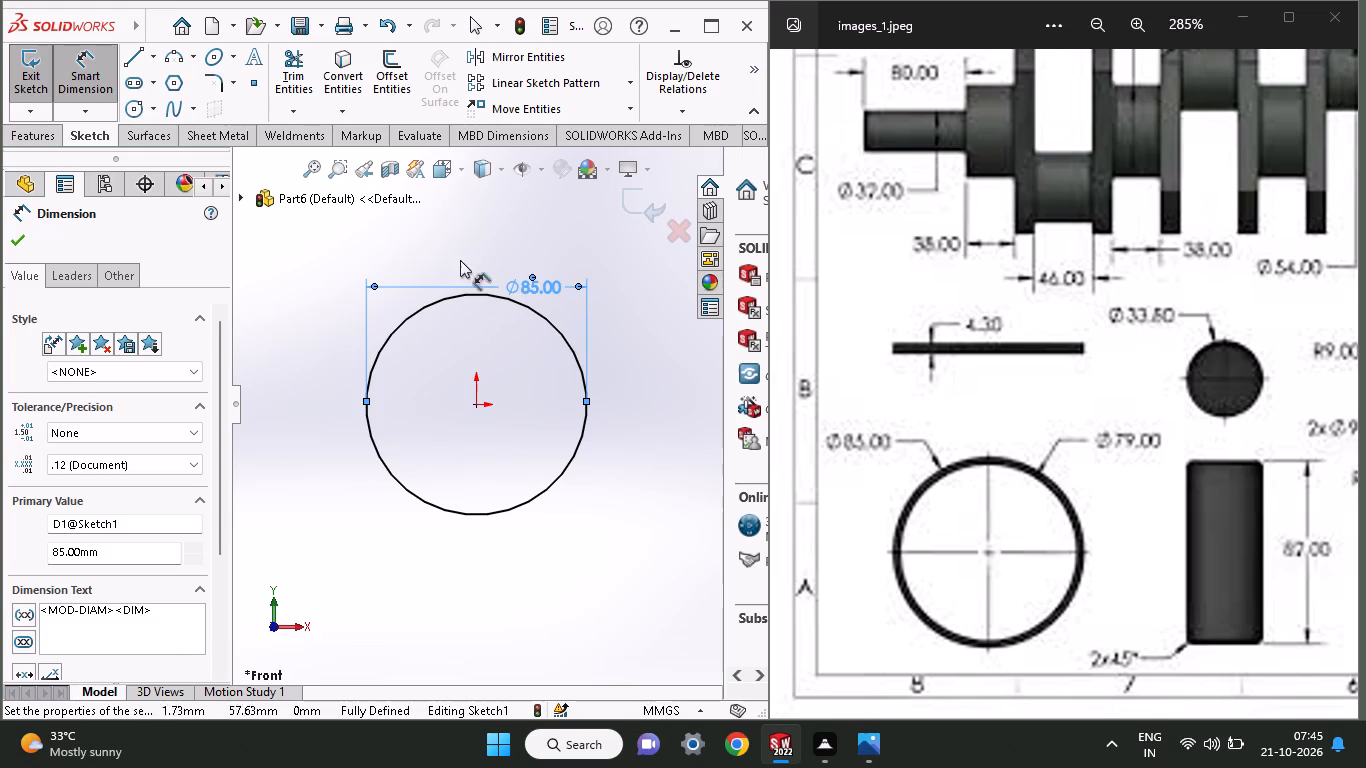
Extrude the circle sketch as a blind boss to a depth of 4.30 mm.
{"action": "left_click", "coordinate": [26, 146]}
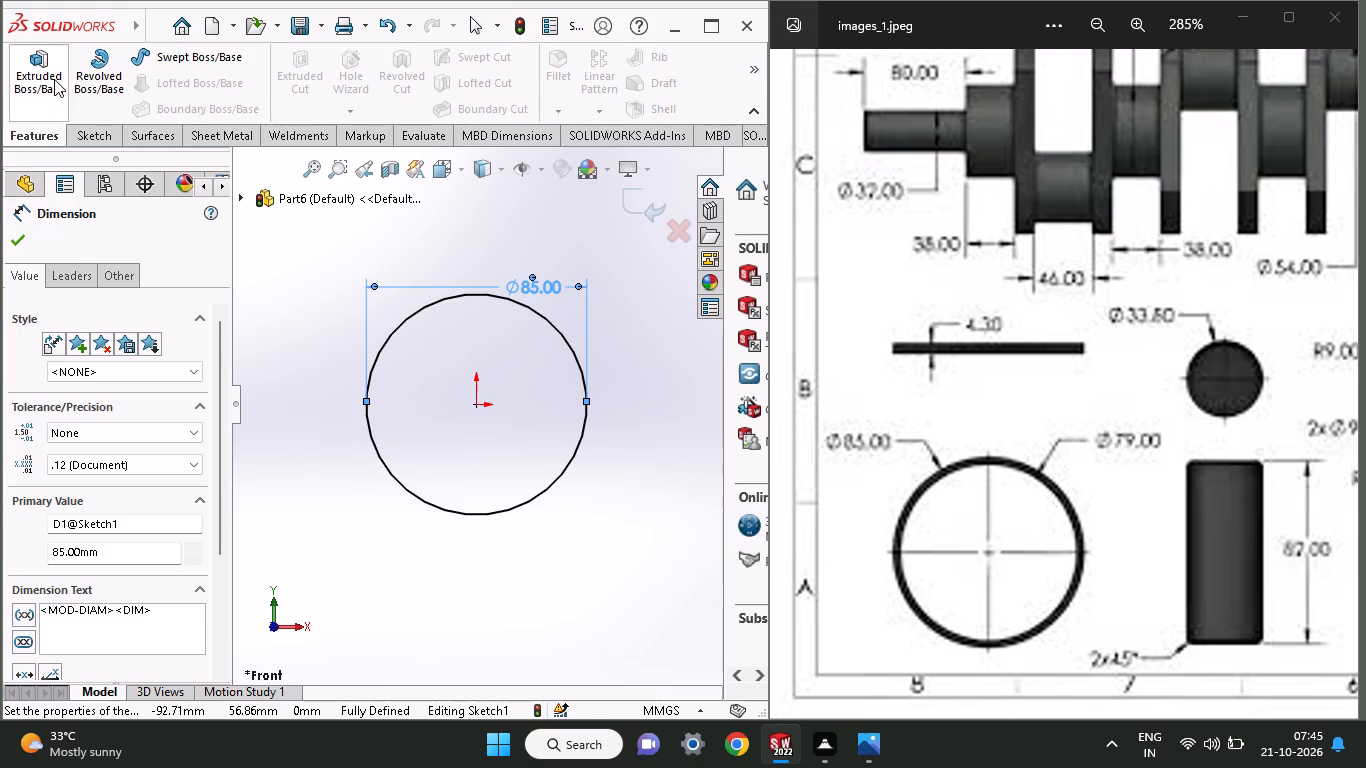
{"action": "left_click", "coordinate": [54, 79]}
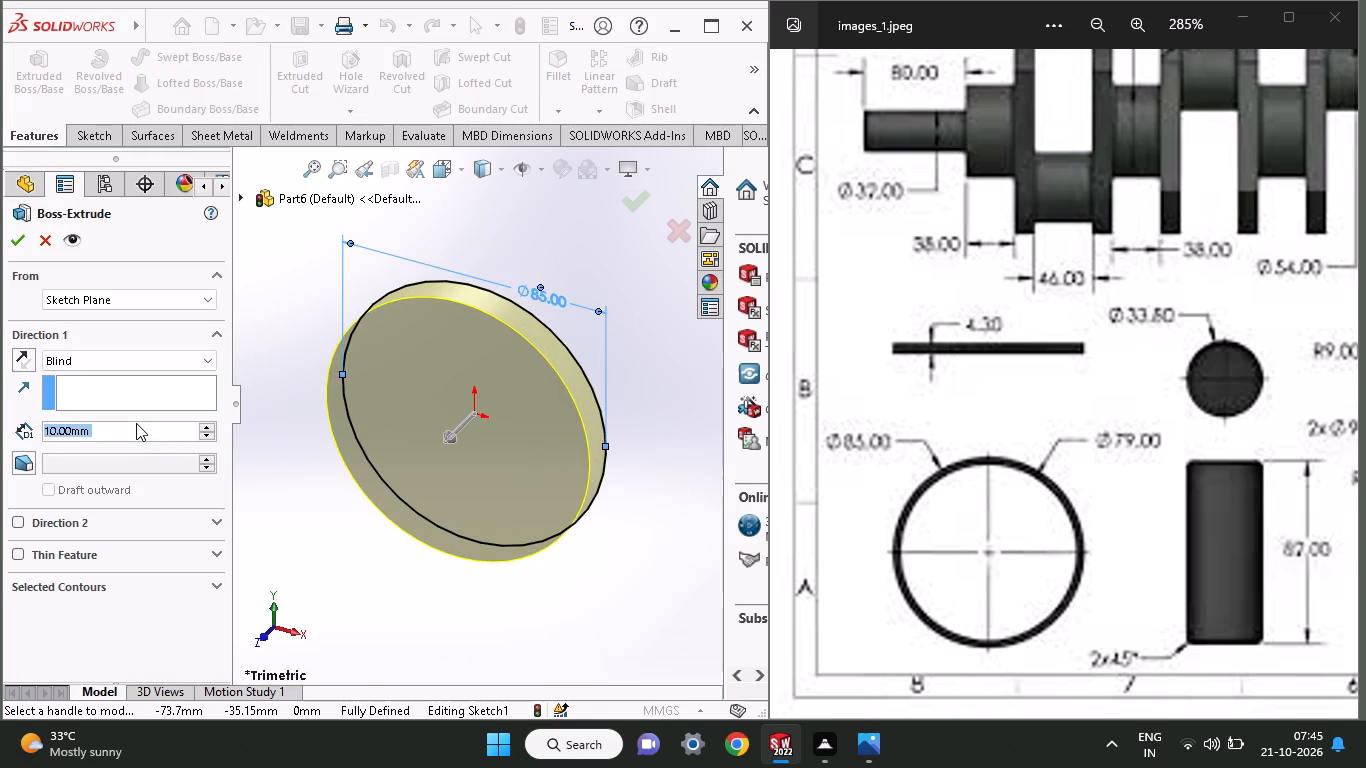
{"action": "type", "text": "4.30"}
{"action": "key", "text": "Return"}
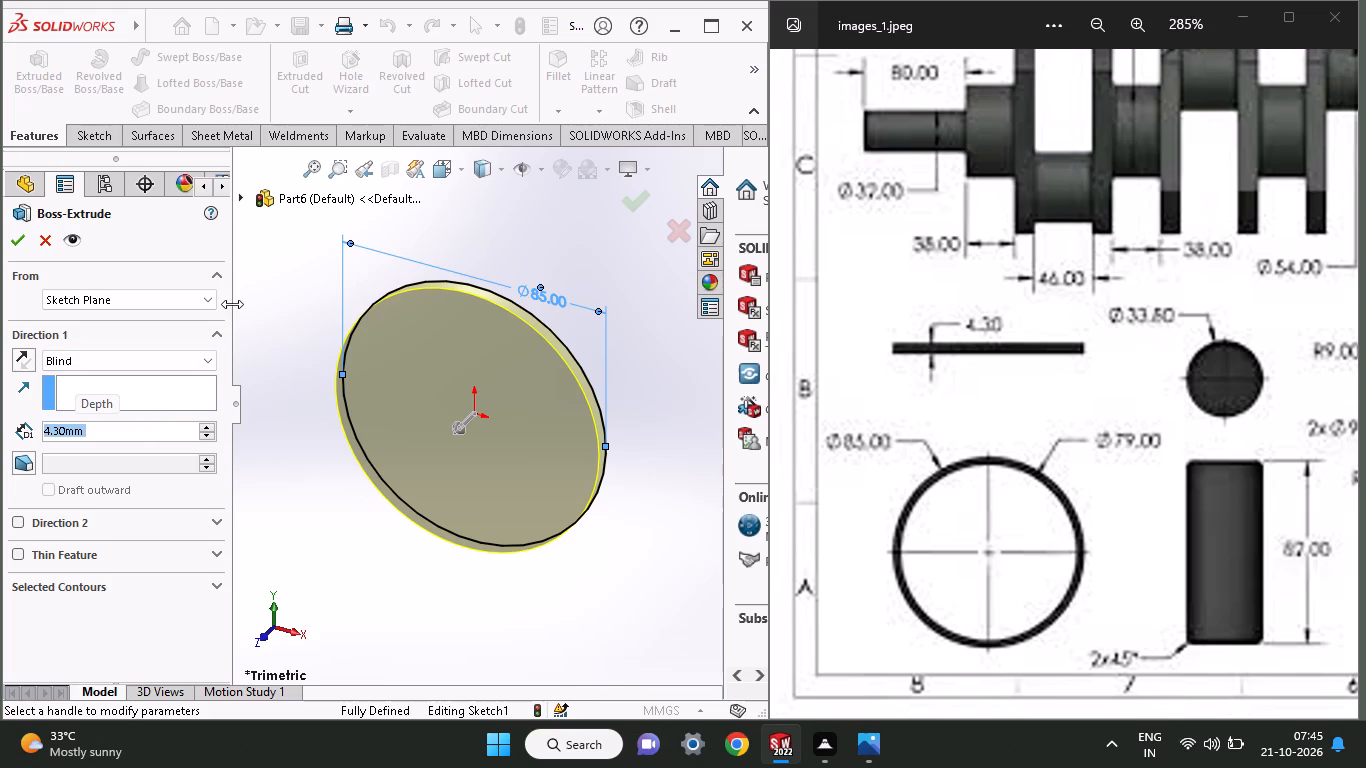
{"action": "left_click", "coordinate": [15, 238]}
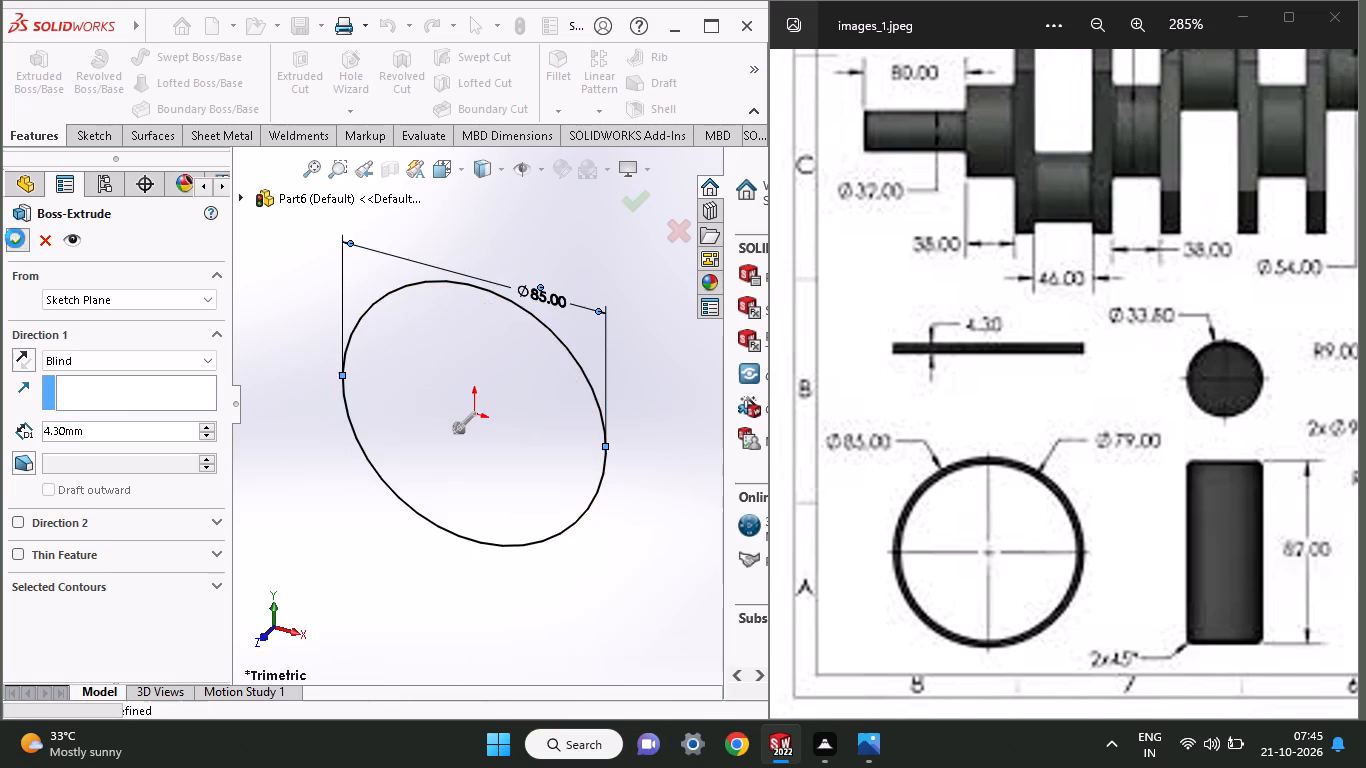
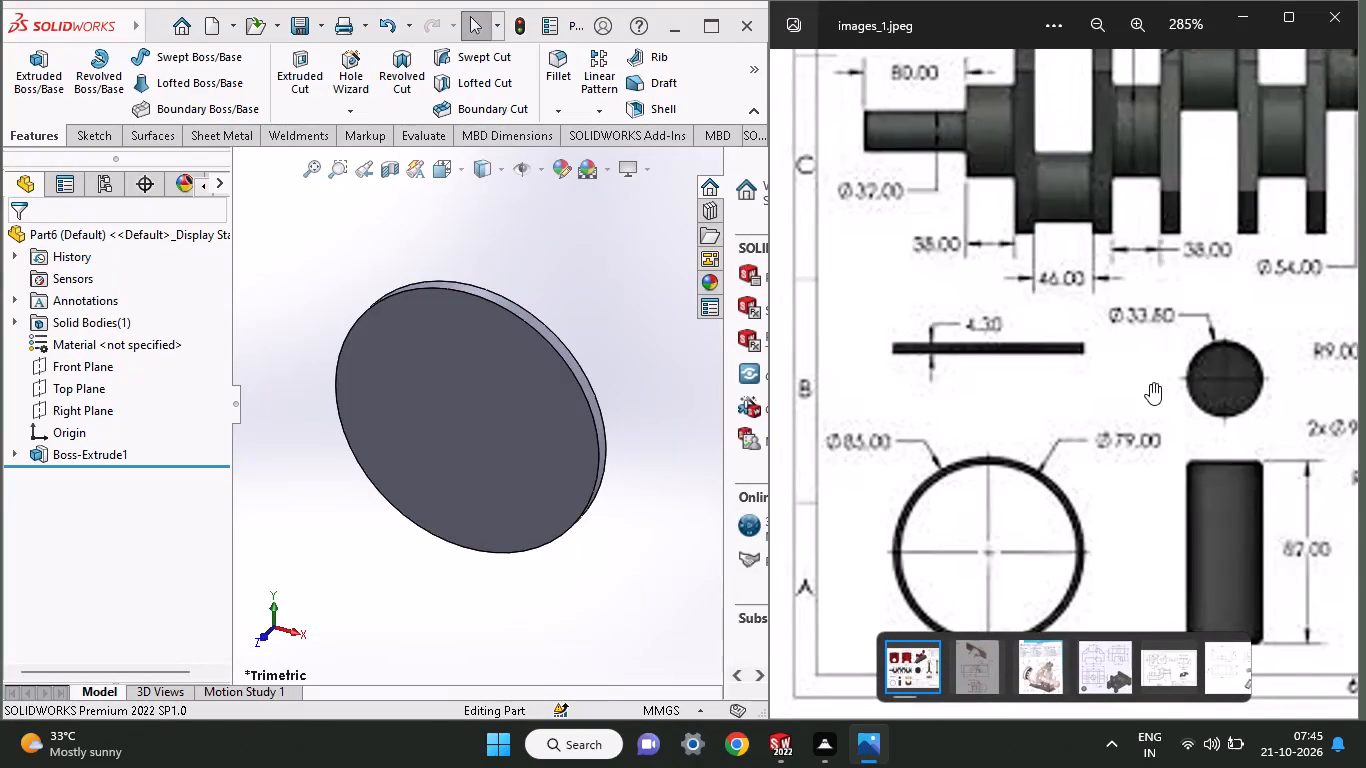
Start a sketch on the disc's front face and draw a circle about 47 mm in diameter centred on the origin.
{"action": "left_click", "coordinate": [1150, 383]}
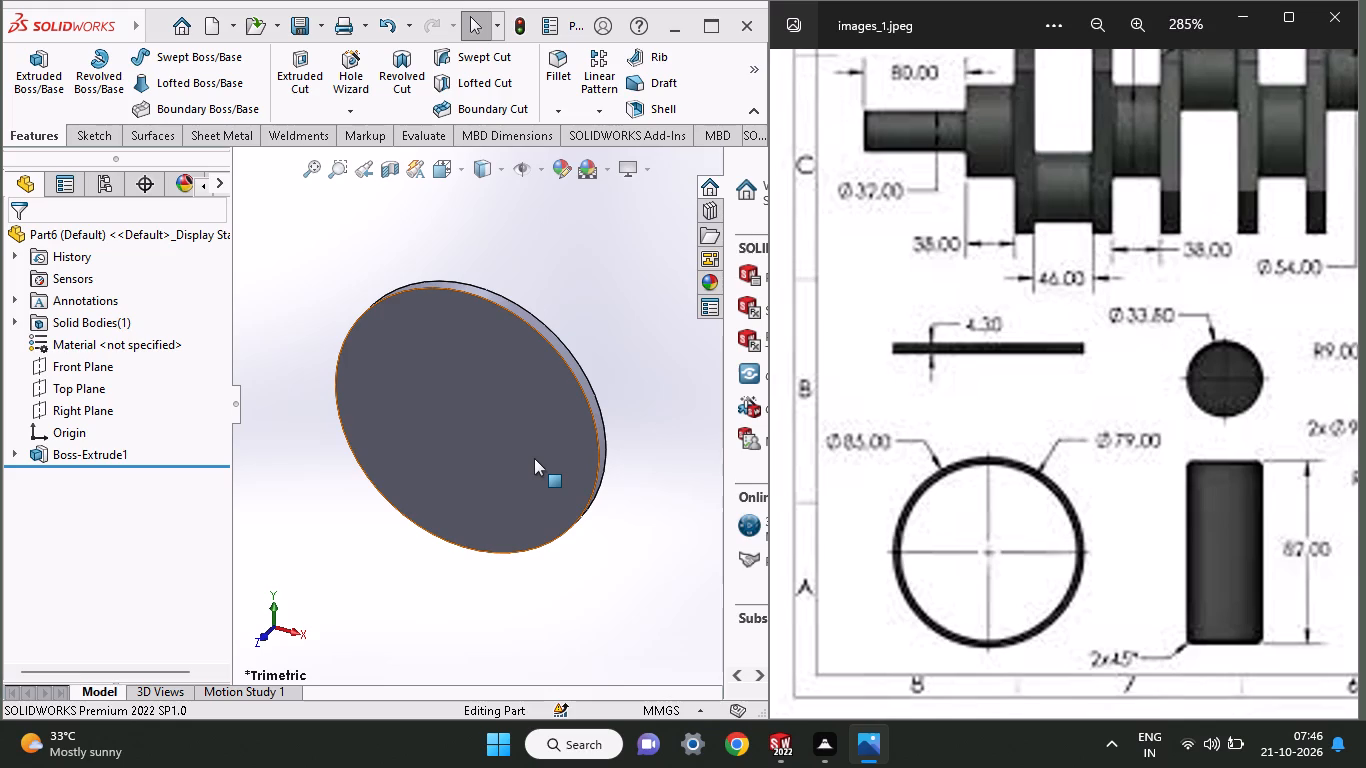
{"action": "left_click", "coordinate": [453, 440]}
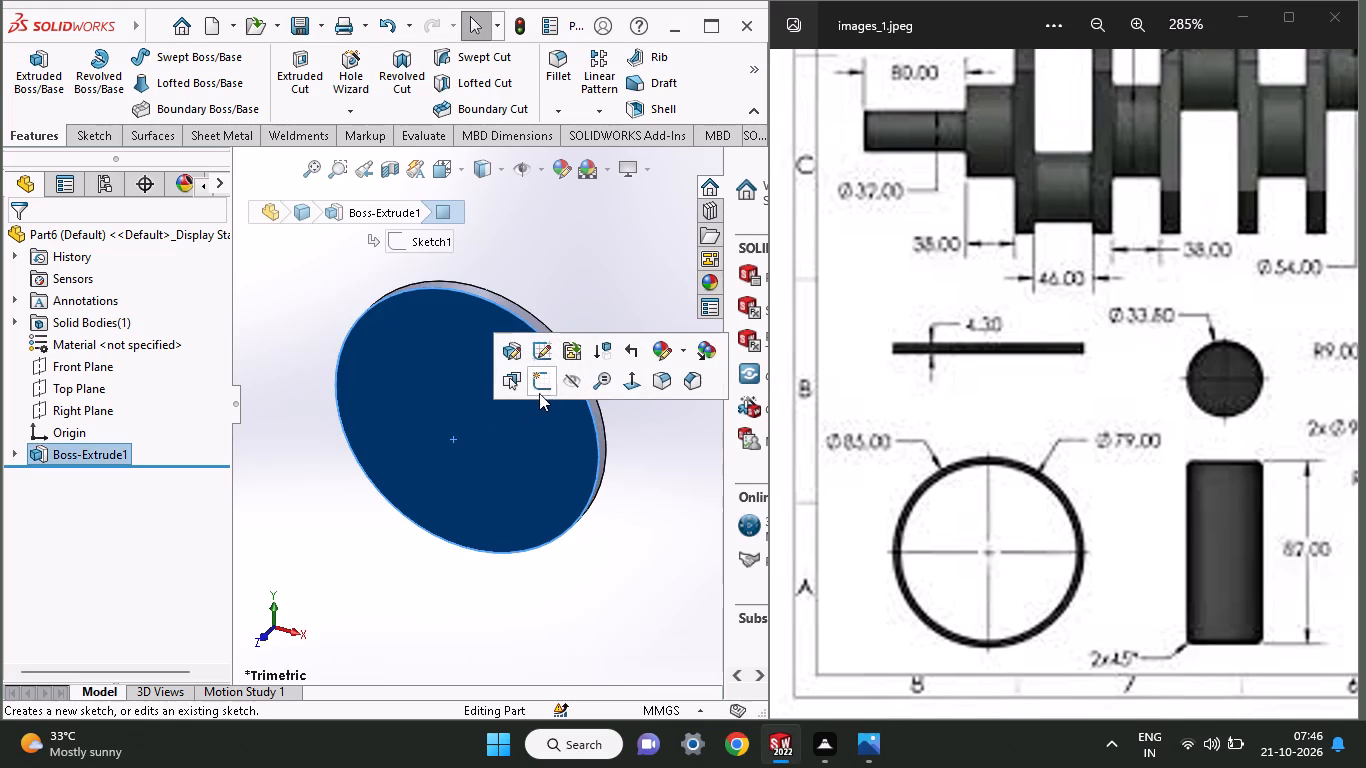
{"action": "left_click", "coordinate": [540, 386]}
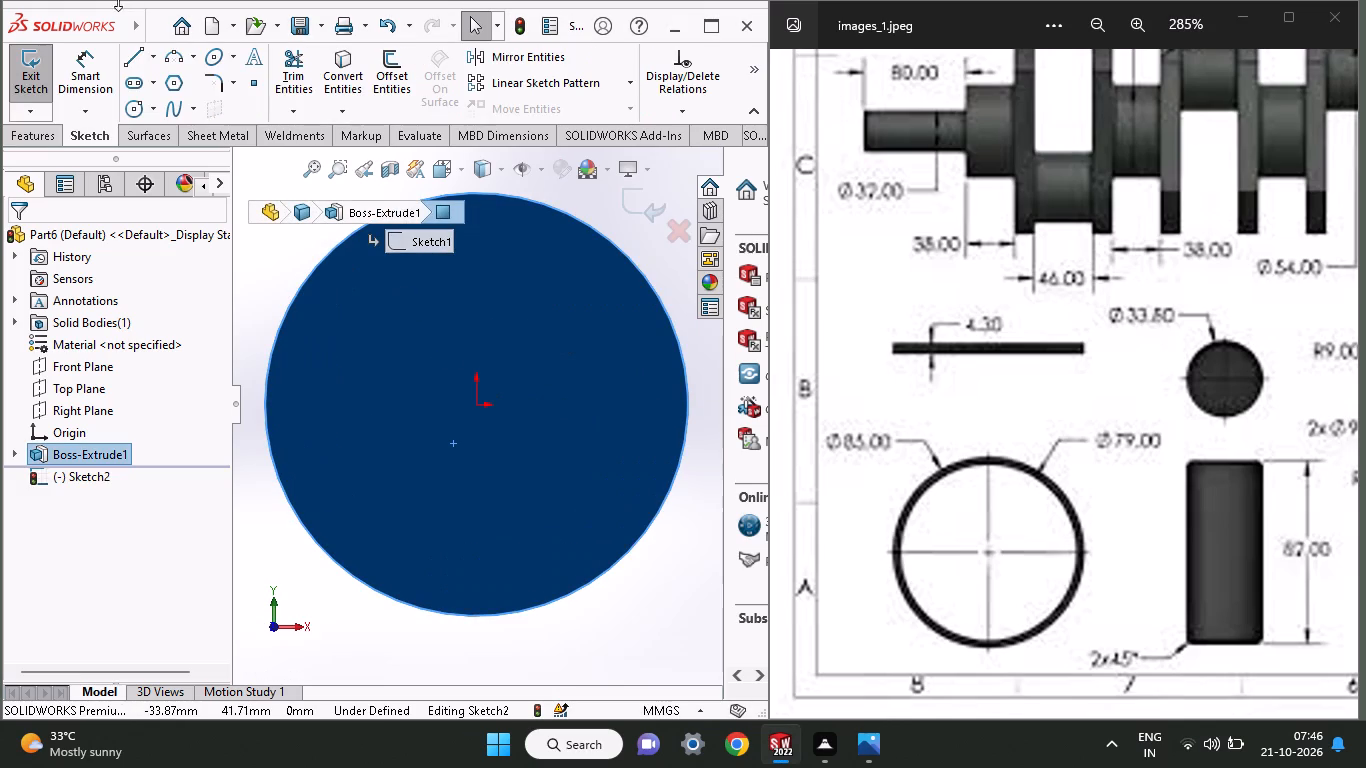
{"action": "left_click", "coordinate": [141, 109]}
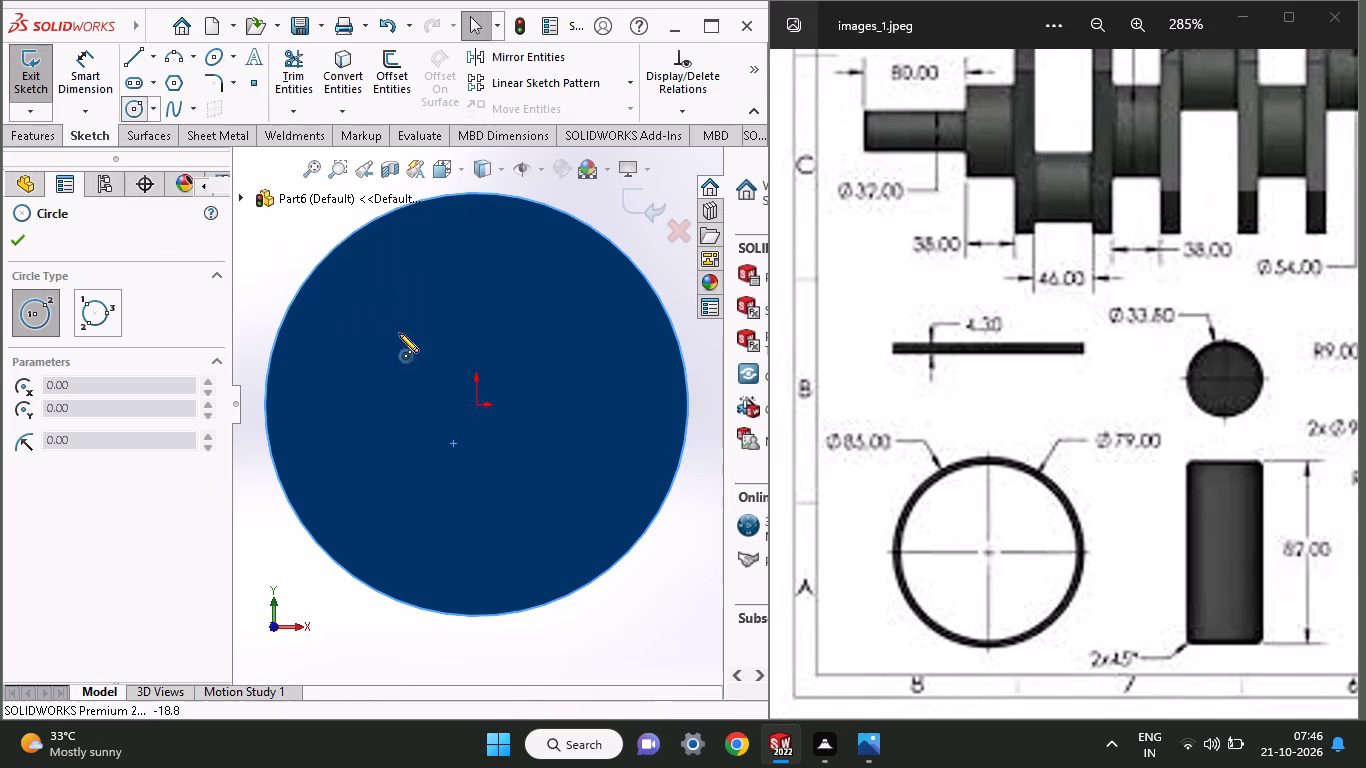
{"action": "left_click", "coordinate": [480, 406]}
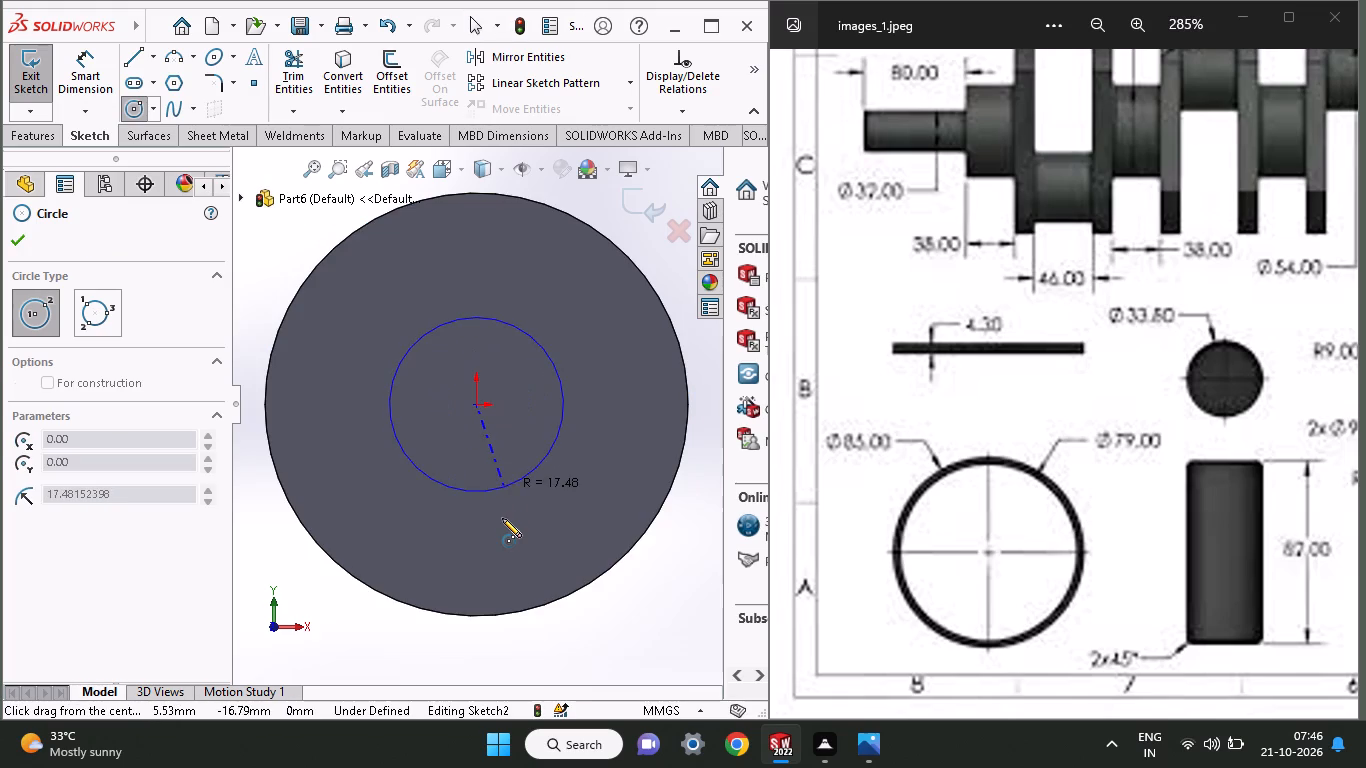
{"action": "left_click", "coordinate": [502, 518]}
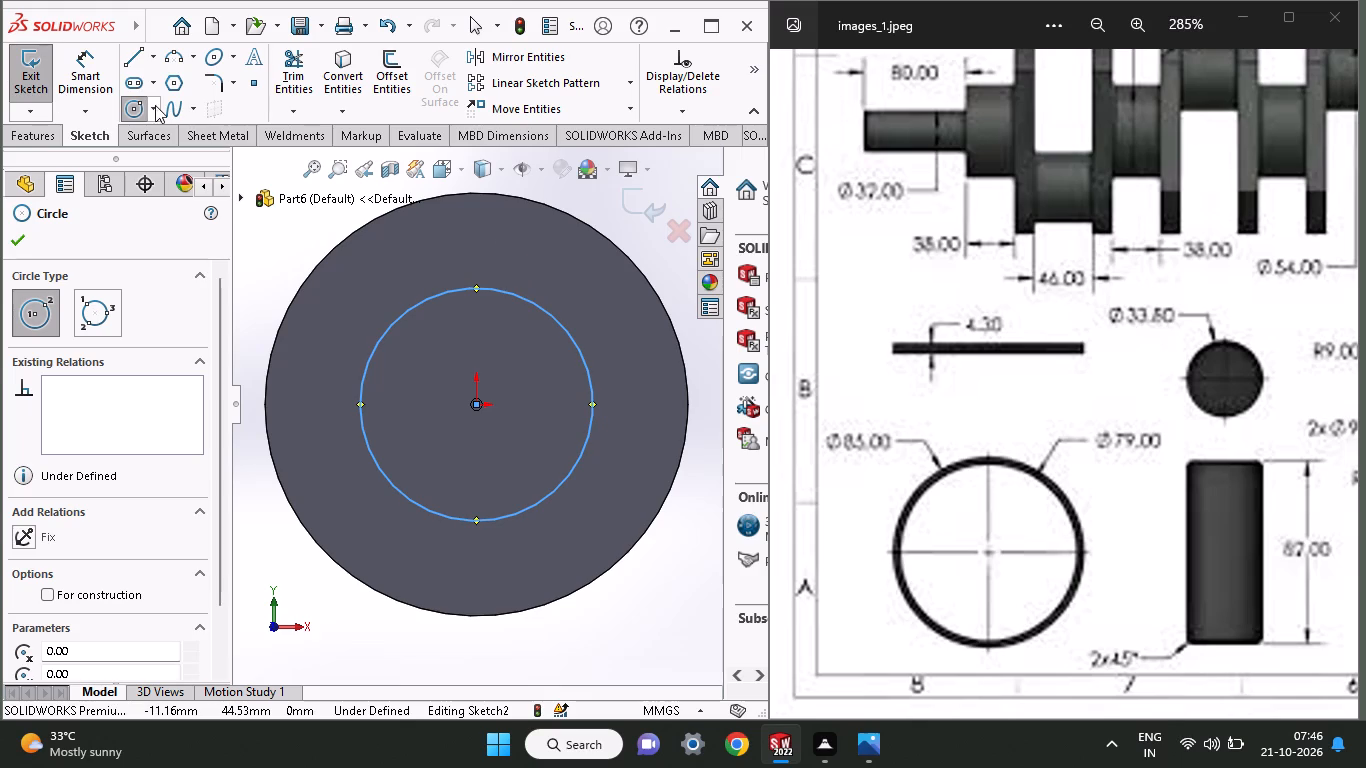
Dimension the new circle with a diameter of 79 mm, the ring's inner diameter in the reference drawing.
{"action": "left_click", "coordinate": [110, 75]}
{"action": "left_click", "coordinate": [414, 305]}
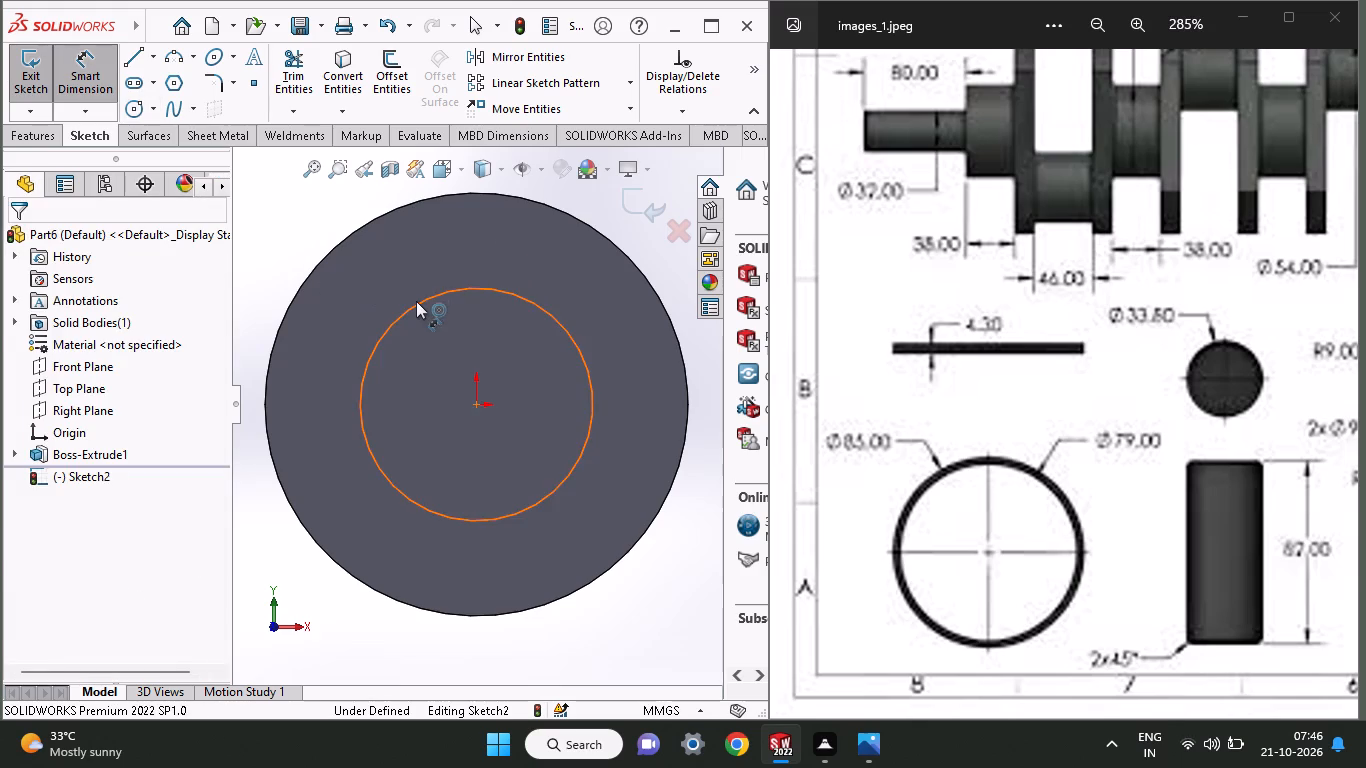
{"action": "left_click", "coordinate": [433, 262]}
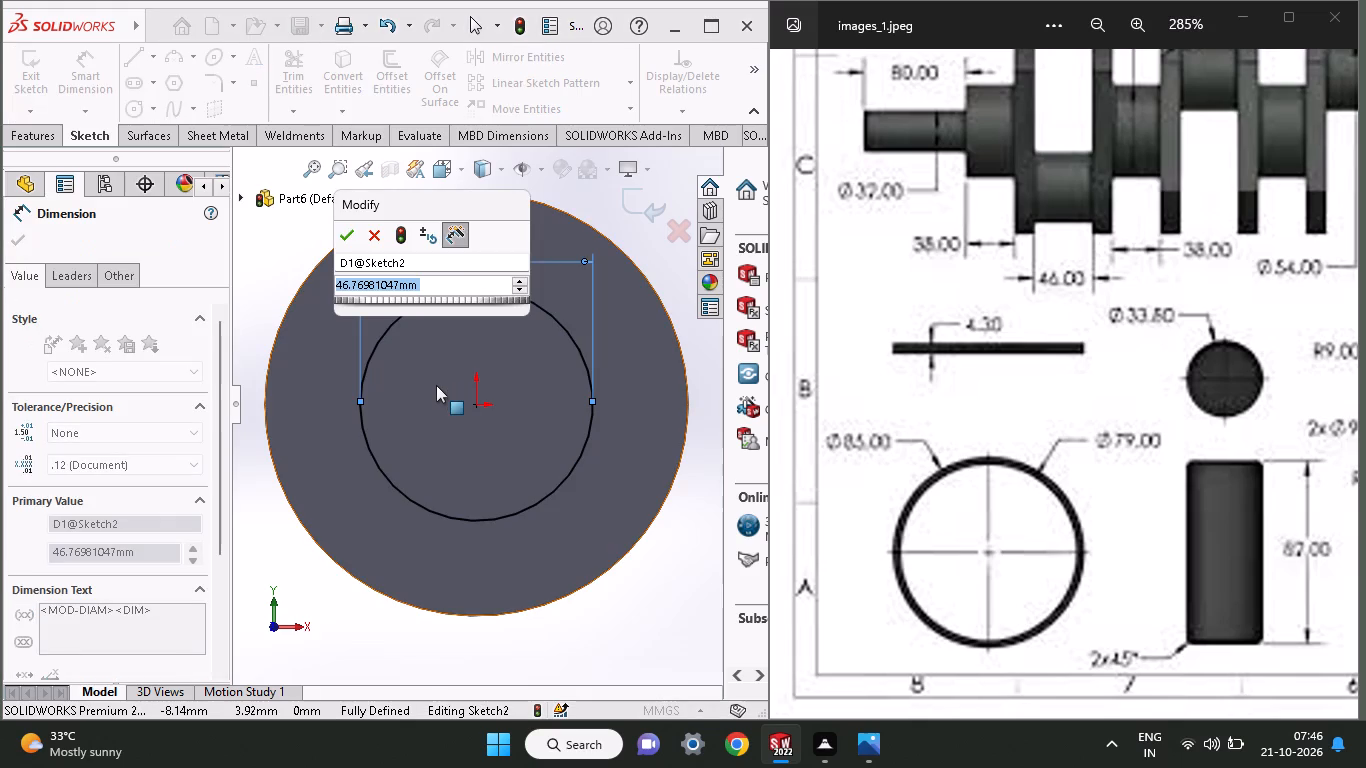
{"action": "type", "text": "79"}
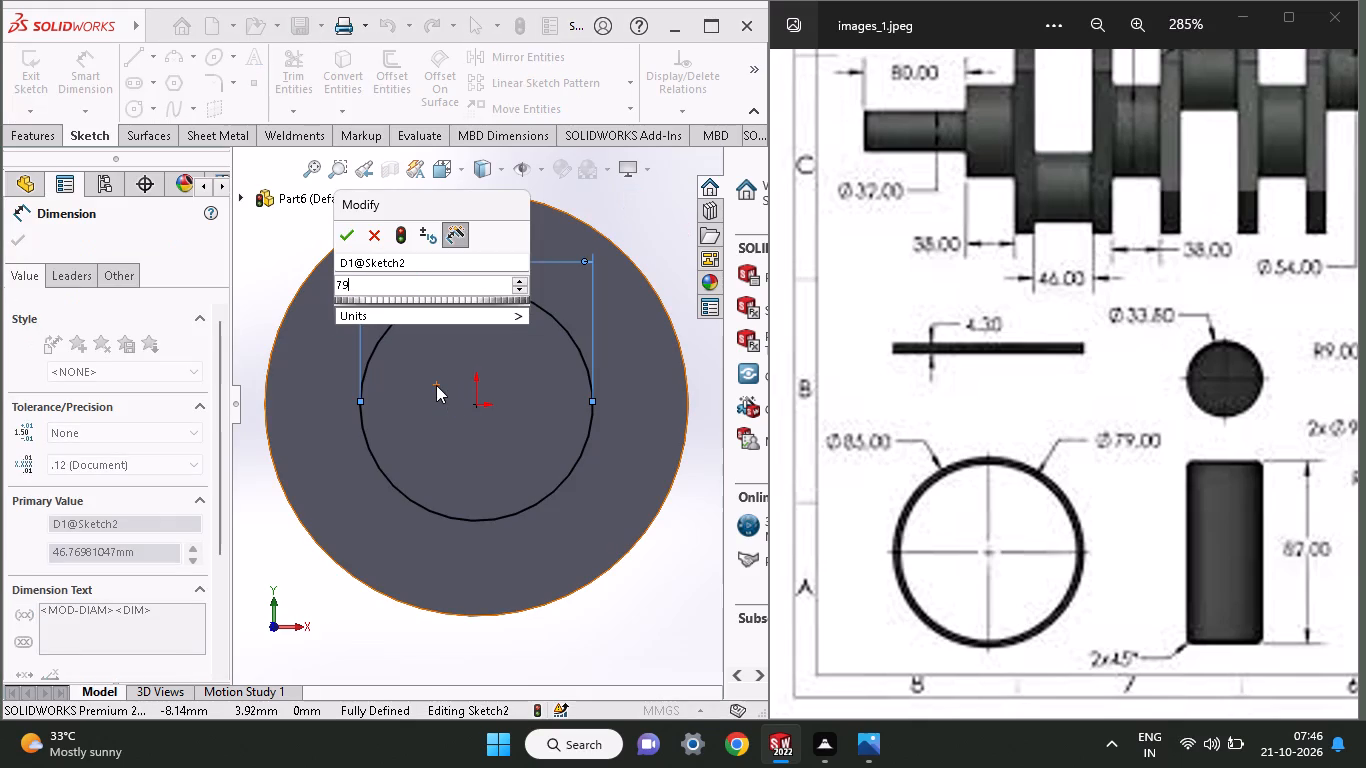
{"action": "key", "text": "Return"}
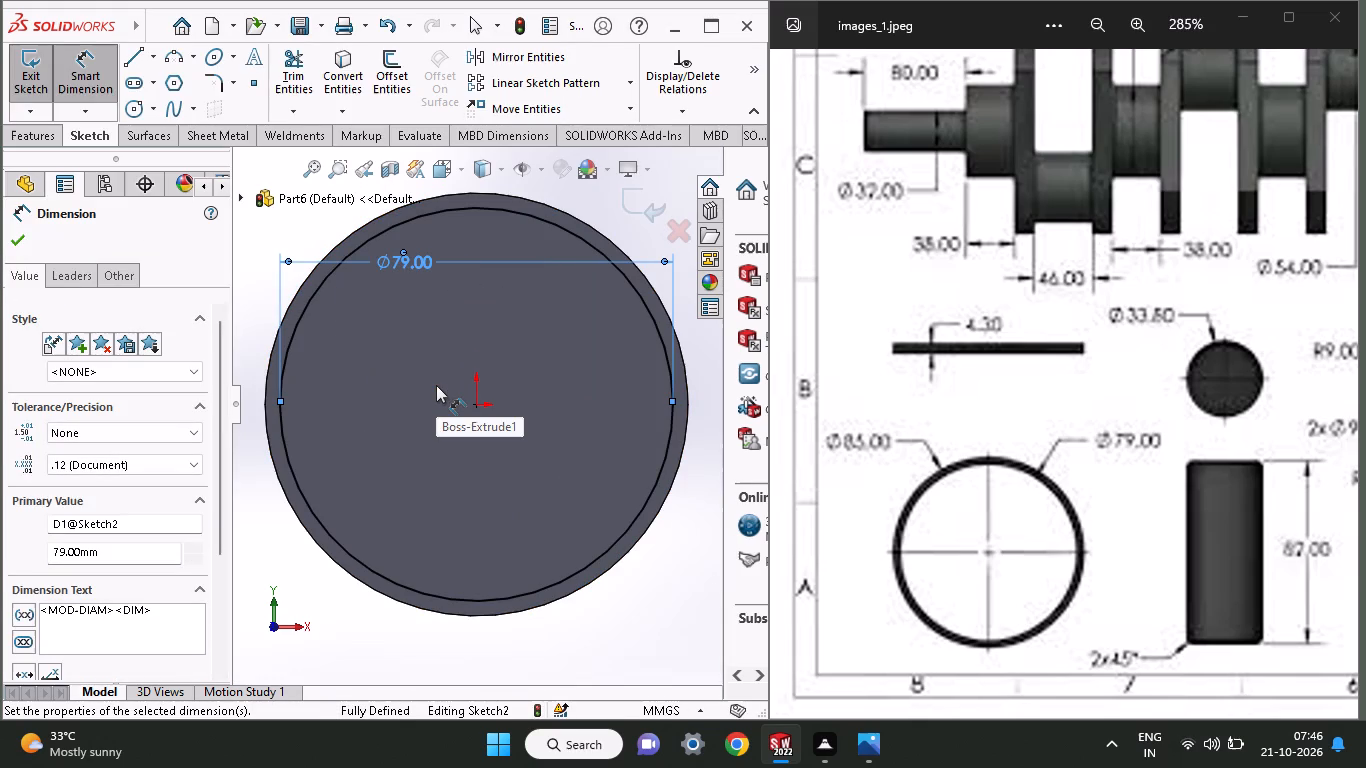
Extrude-cut the 79 mm circle through the disc in both directions, with blind depths of 68.30 mm and 52 mm.
{"action": "left_click", "coordinate": [10, 133]}
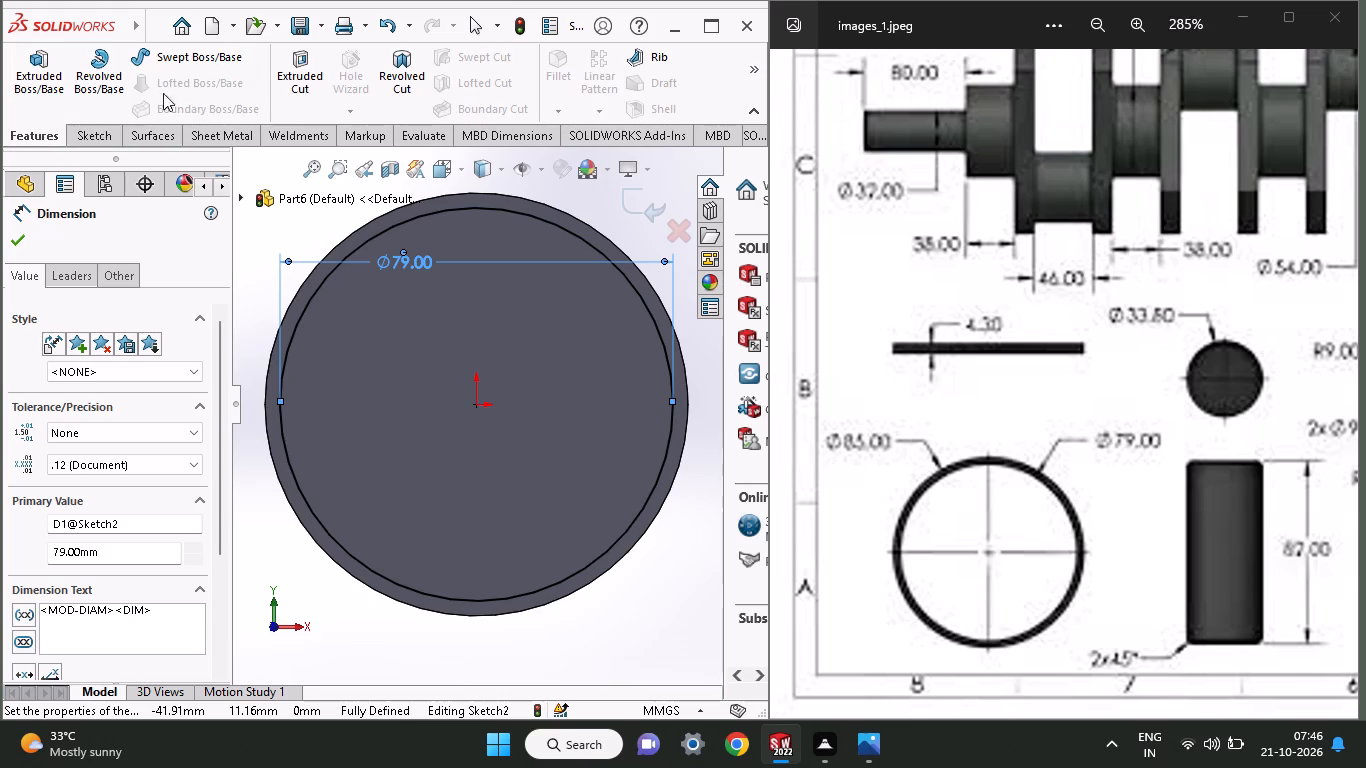
{"action": "left_click", "coordinate": [298, 62]}
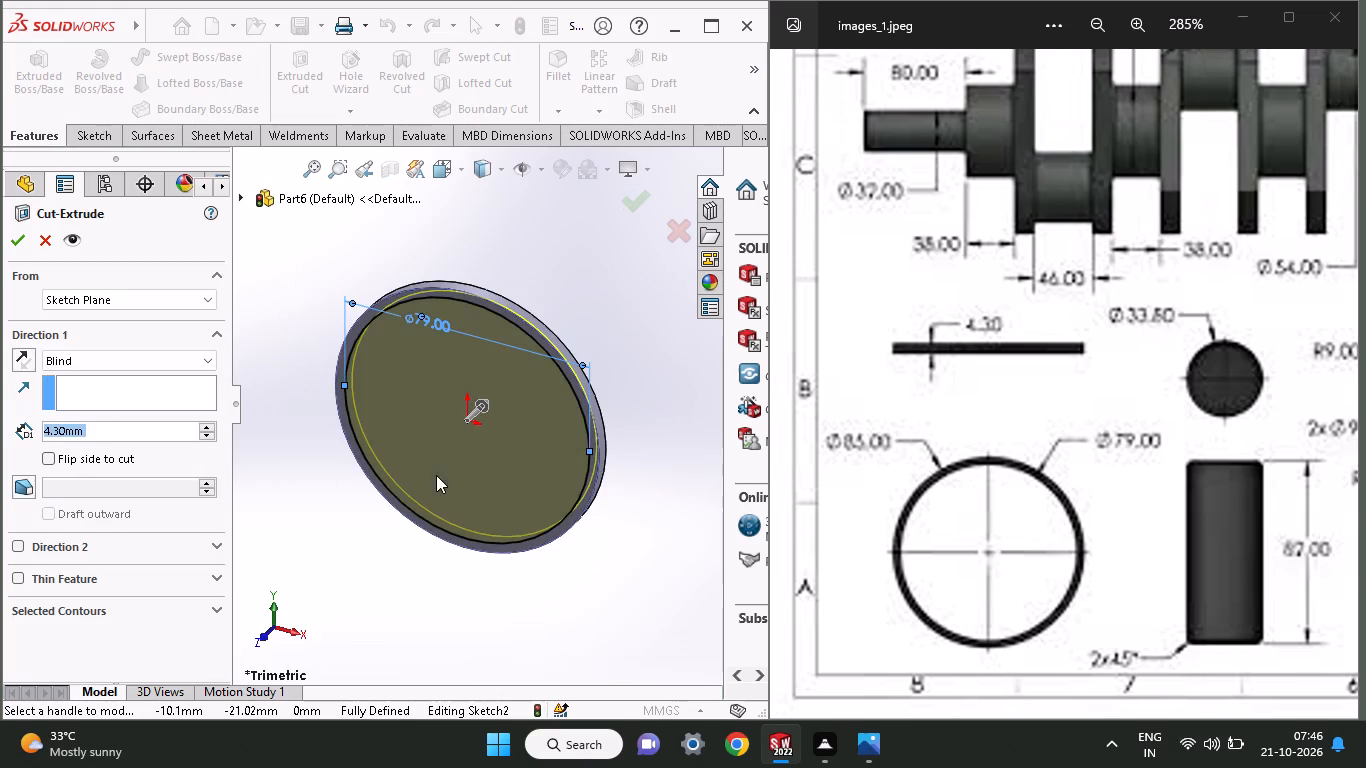
{"action": "left_click_drag", "start_coordinate": [487, 411], "coordinate": [546, 333]}
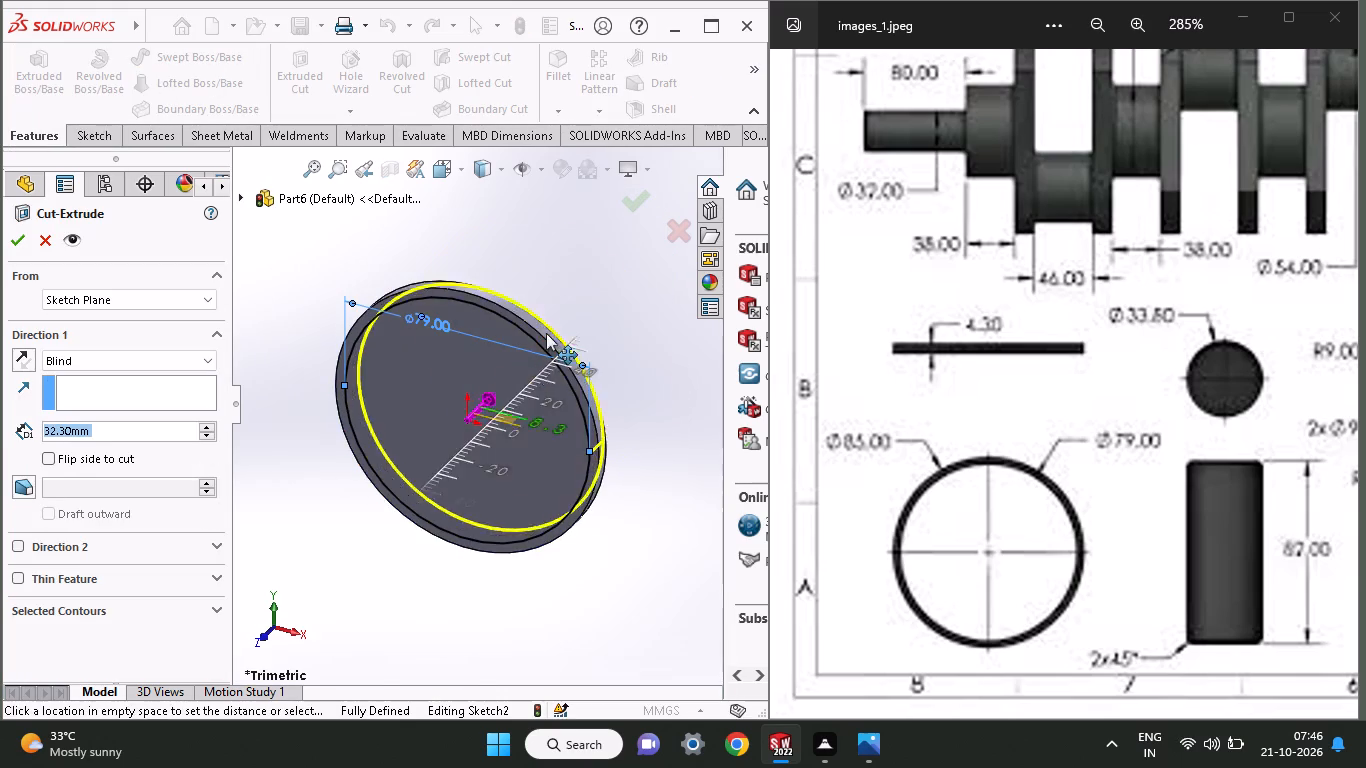
{"action": "left_click_drag", "start_coordinate": [546, 333], "coordinate": [561, 306]}
{"action": "left_click_drag", "start_coordinate": [434, 447], "coordinate": [407, 512]}
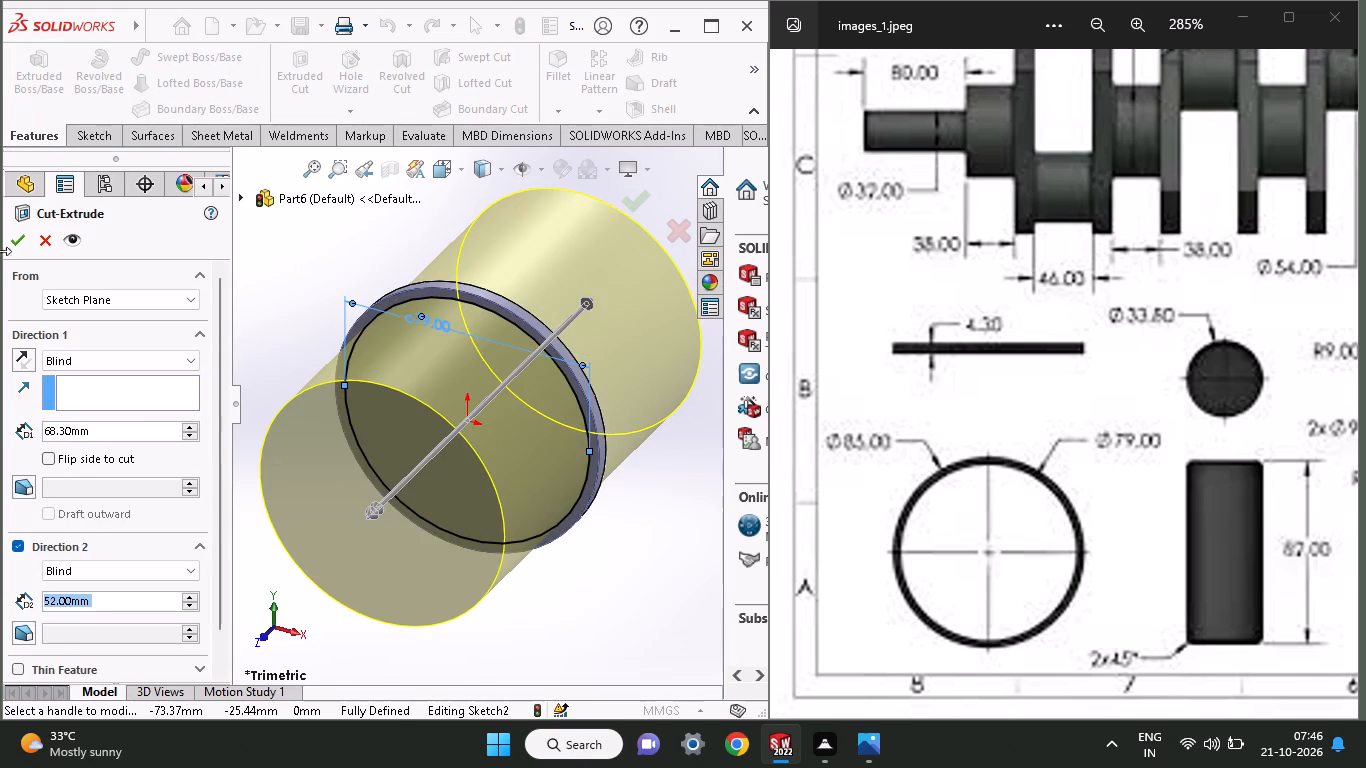
{"action": "left_click", "coordinate": [5, 238]}
{"action": "left_click", "coordinate": [6, 238]}
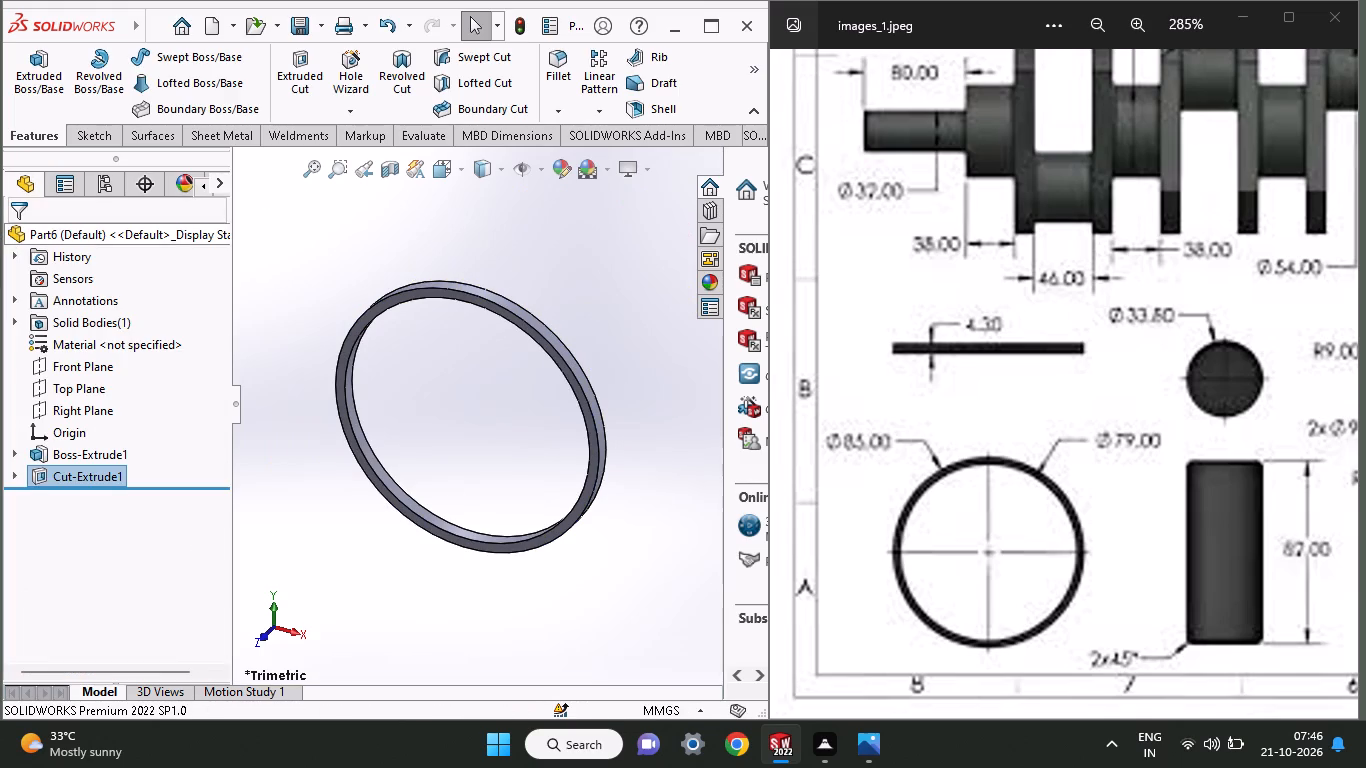
Open Save As for the finished piston ring part.
{"action": "left_click", "coordinate": [327, 22]}
{"action": "left_click", "coordinate": [323, 82]}
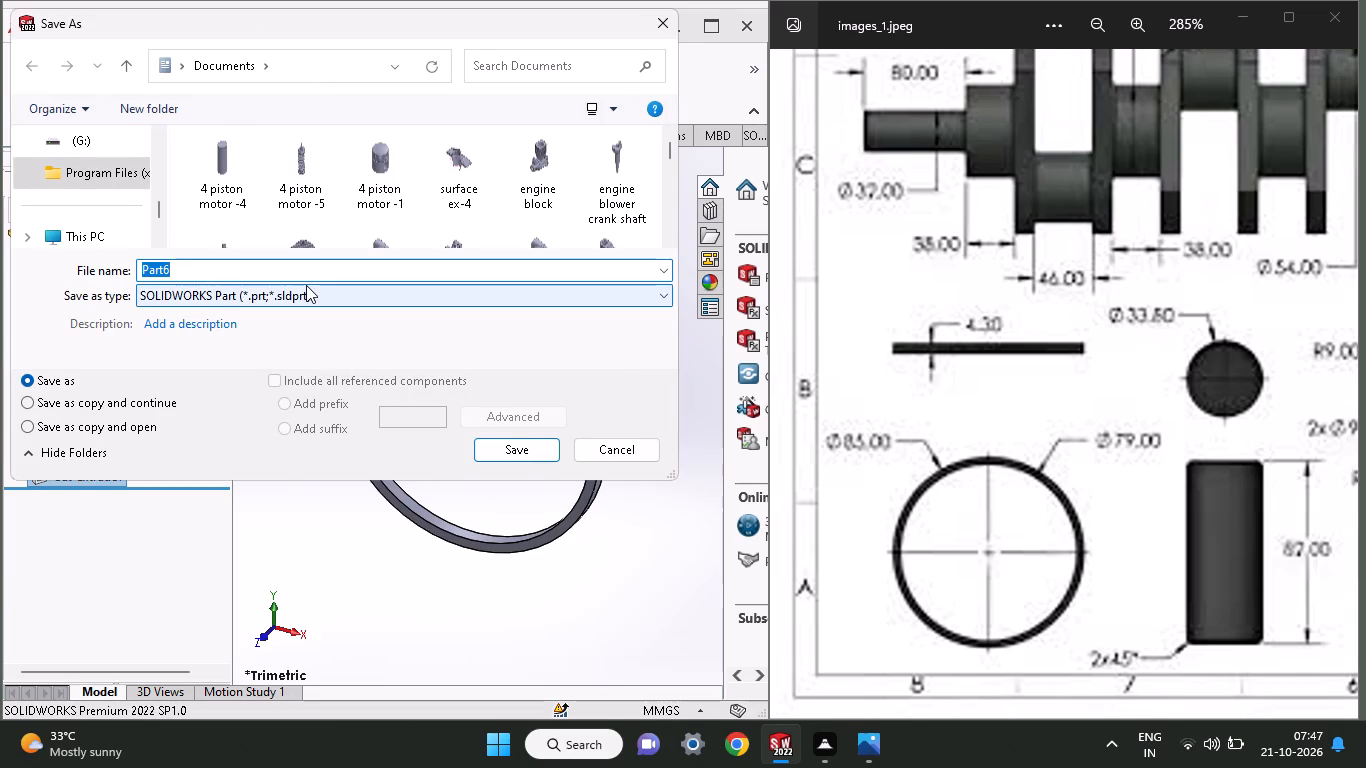
Examine the reference drawing's assembly view and parts list for the piston ring's item number and name.
{"action": "middle_click_drag", "start_coordinate": [1066, 305], "coordinate": [917, 426]}
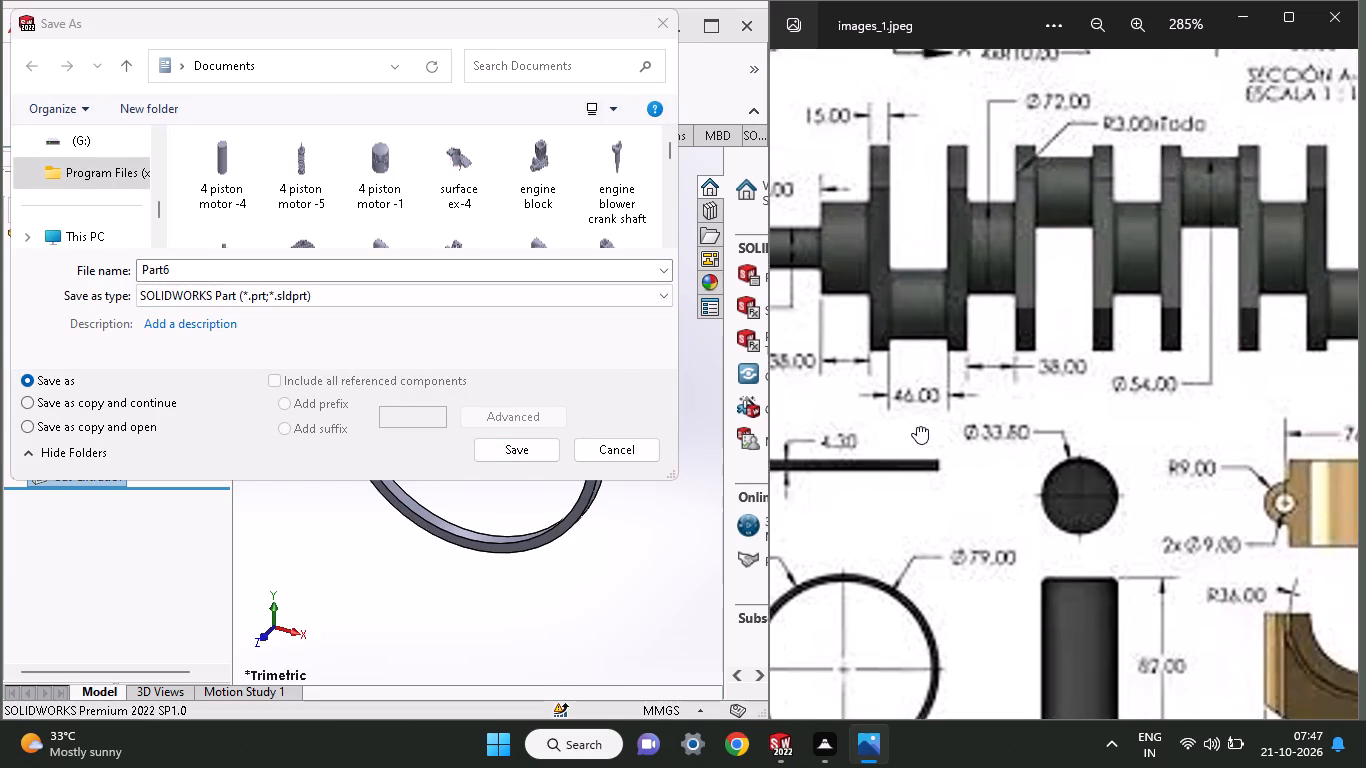
{"action": "middle_click_drag", "start_coordinate": [917, 426], "coordinate": [733, 463]}
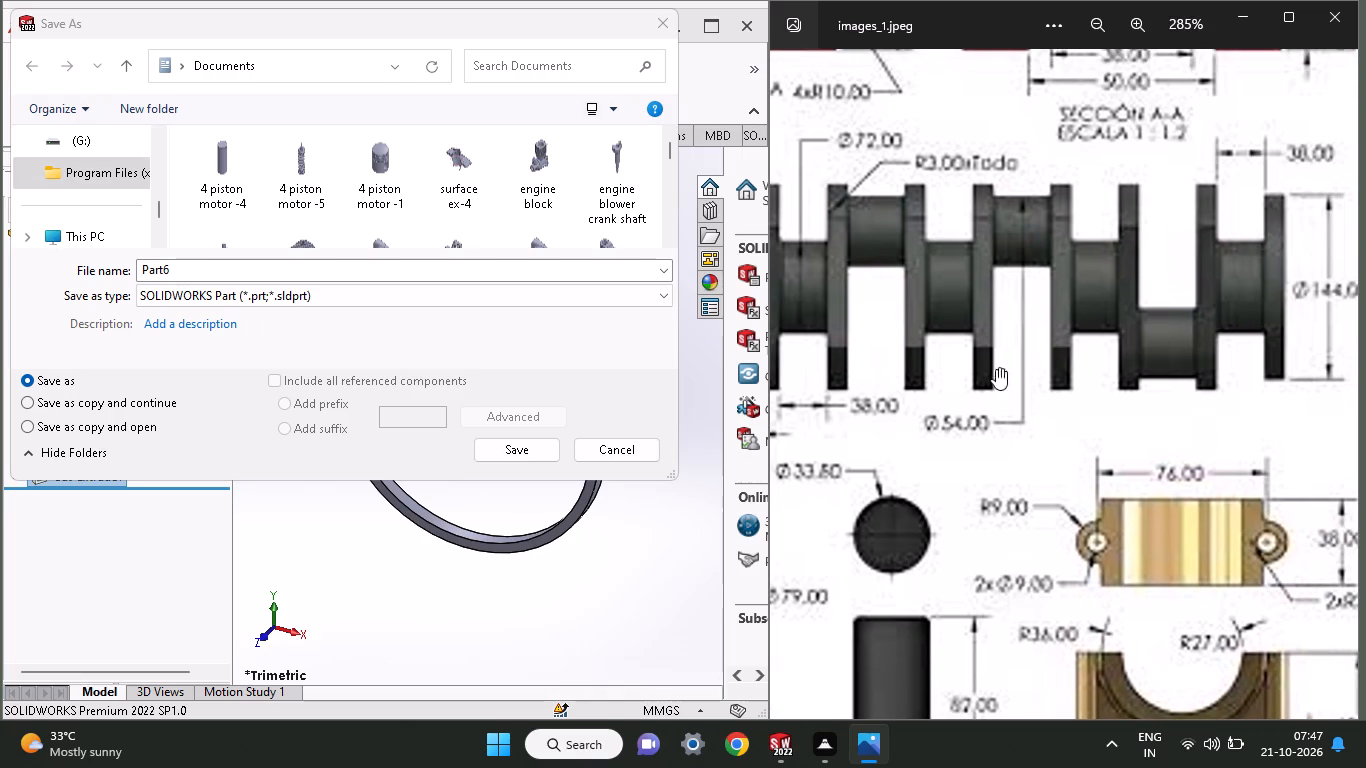
{"action": "middle_click_drag", "start_coordinate": [1016, 356], "coordinate": [725, 478]}
{"action": "middle_click_drag", "start_coordinate": [985, 373], "coordinate": [779, 455]}
{"action": "middle_click_drag", "start_coordinate": [875, 346], "coordinate": [760, 407]}
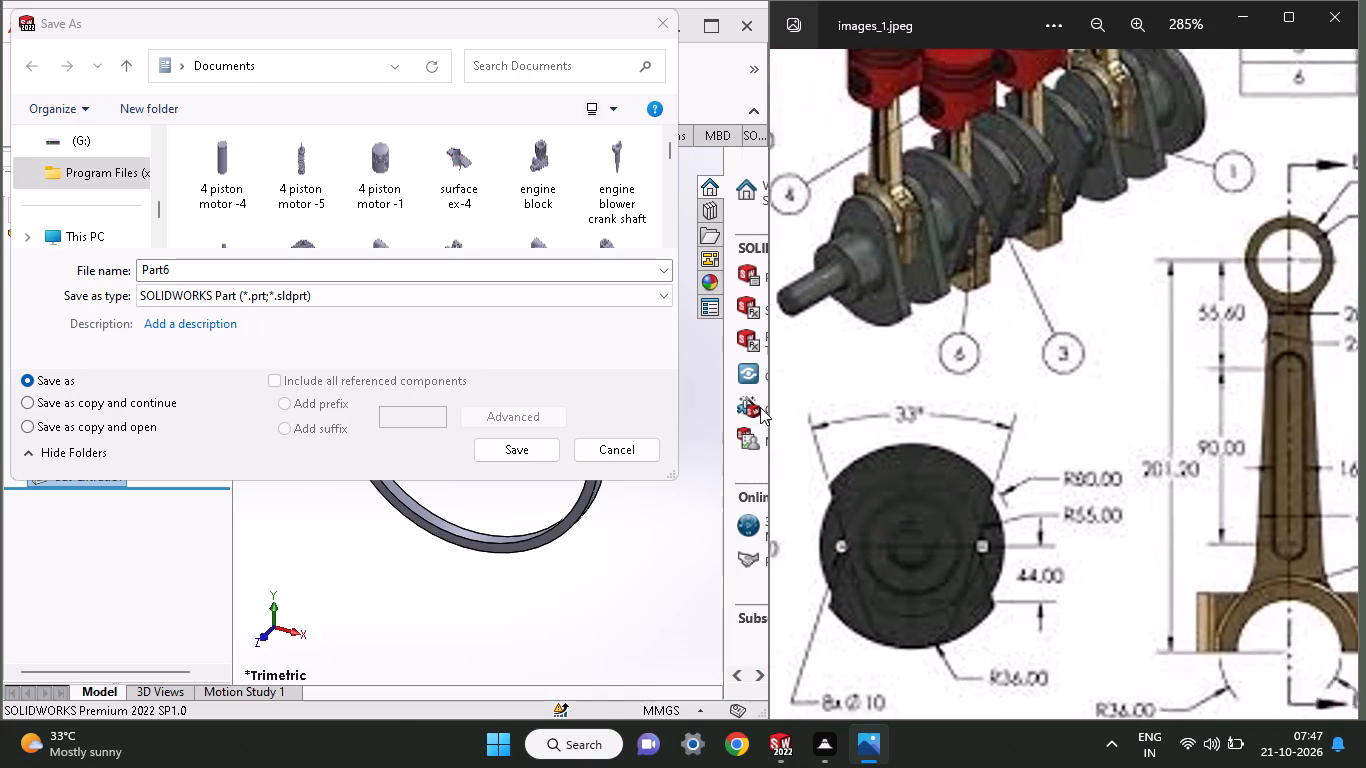
{"action": "middle_click_drag", "start_coordinate": [760, 407], "coordinate": [689, 422]}
{"action": "middle_click_drag", "start_coordinate": [994, 284], "coordinate": [874, 485]}
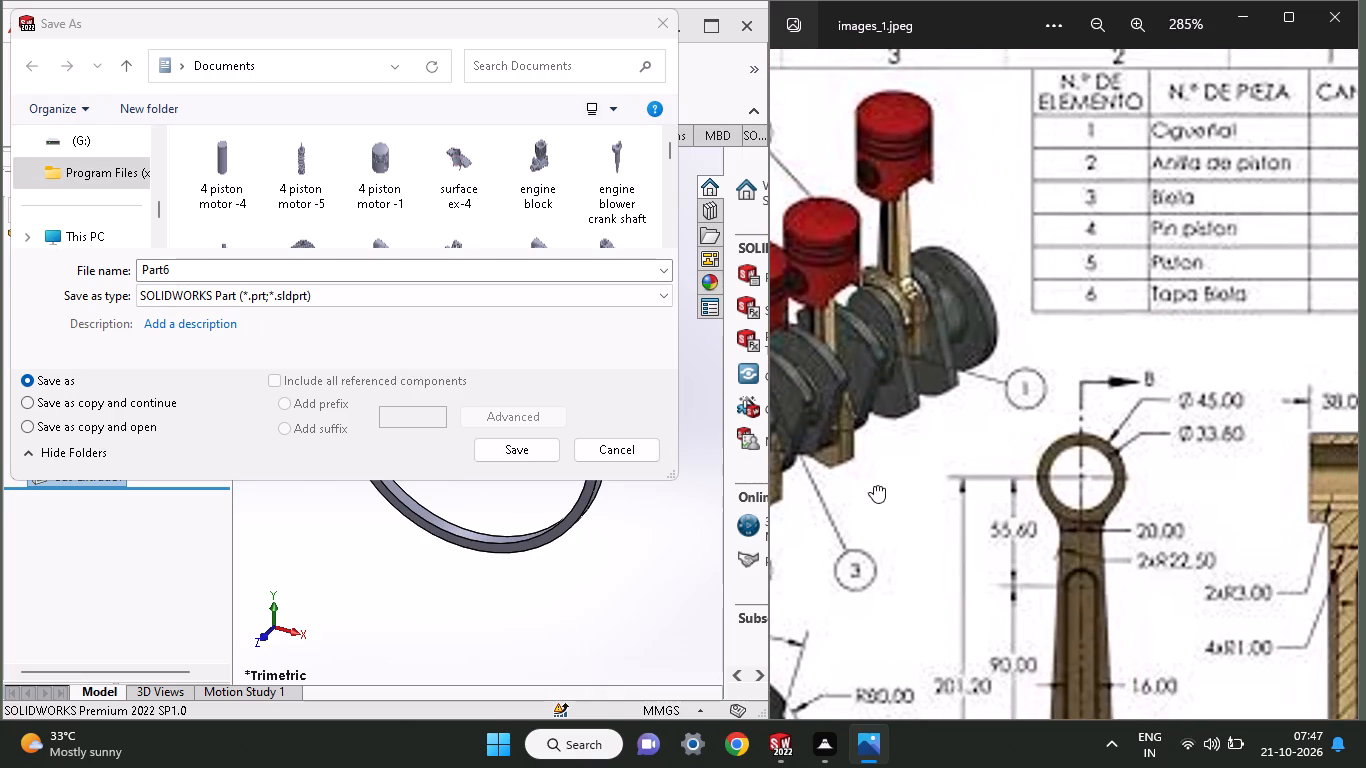
{"action": "middle_click_drag", "start_coordinate": [874, 485], "coordinate": [904, 463]}
{"action": "middle_click_drag", "start_coordinate": [1073, 375], "coordinate": [886, 431]}
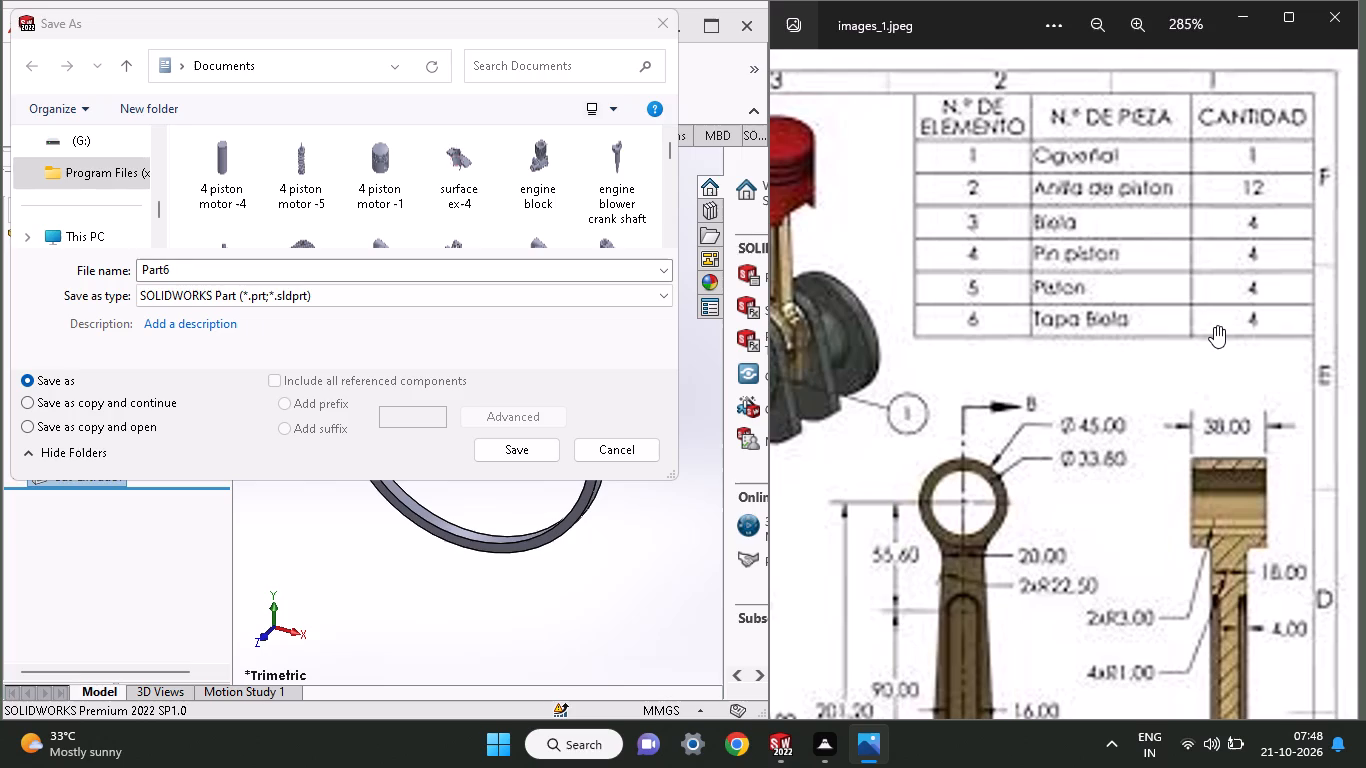
{"action": "left_click_drag", "start_coordinate": [1266, 341], "coordinate": [1360, 767]}
{"action": "right_click", "coordinate": [1365, 767]}
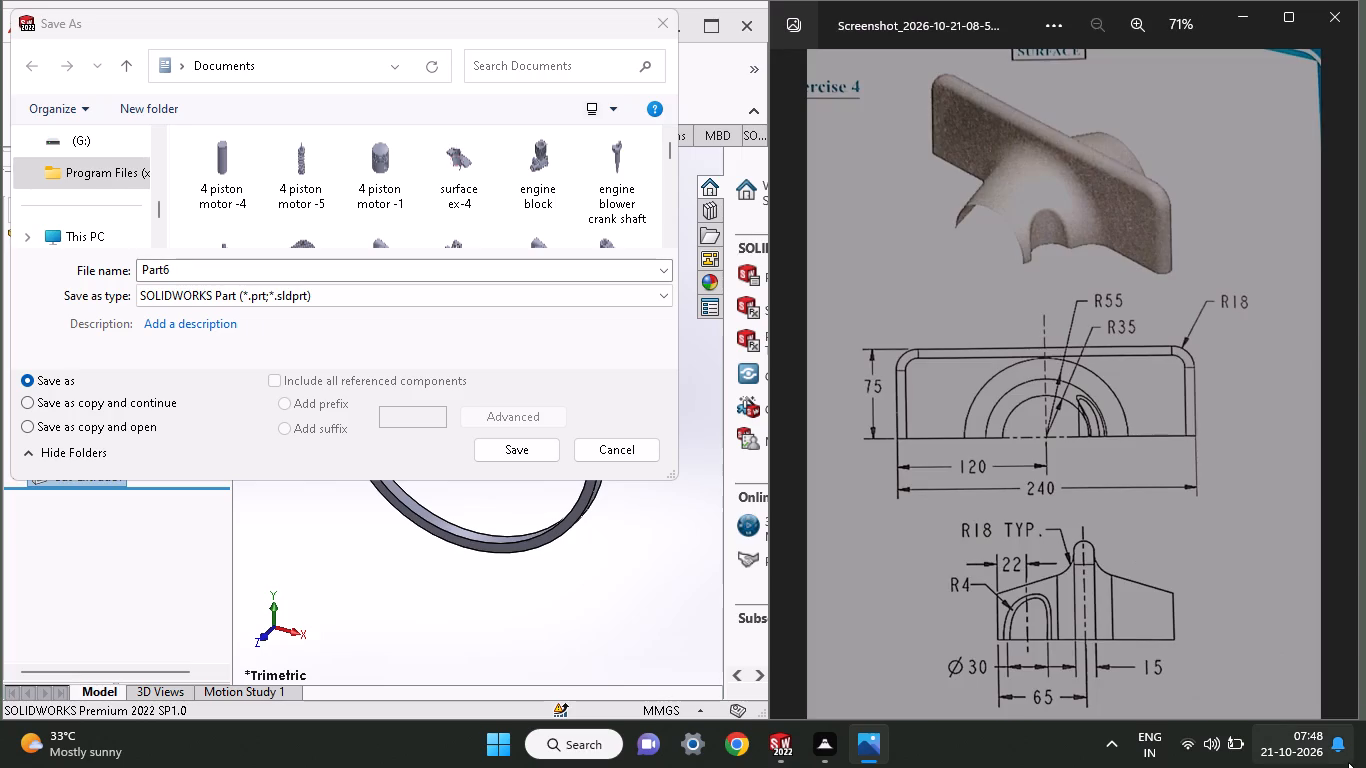
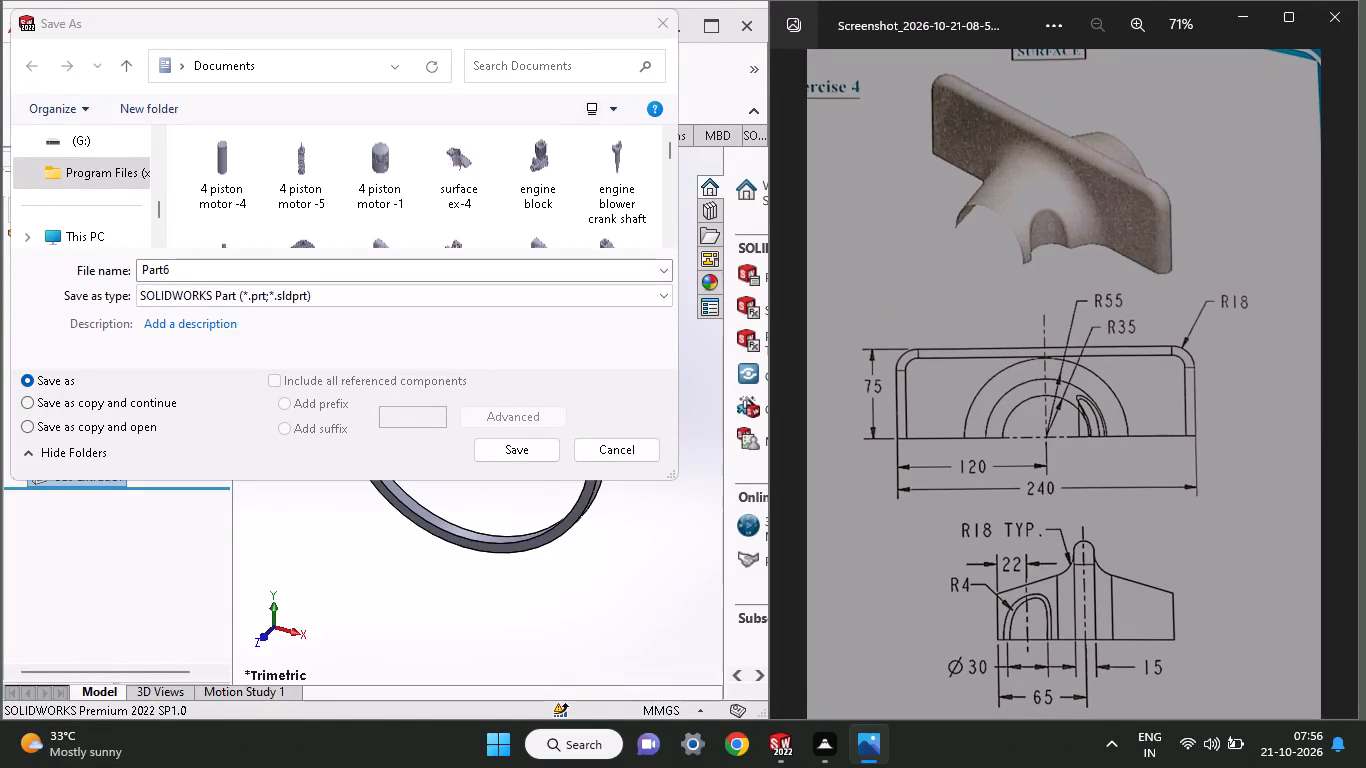
Select the entire default file name of the piston ring part, ready for replacement.
{"action": "left_click_drag", "start_coordinate": [178, 267], "coordinate": [0, 278]}
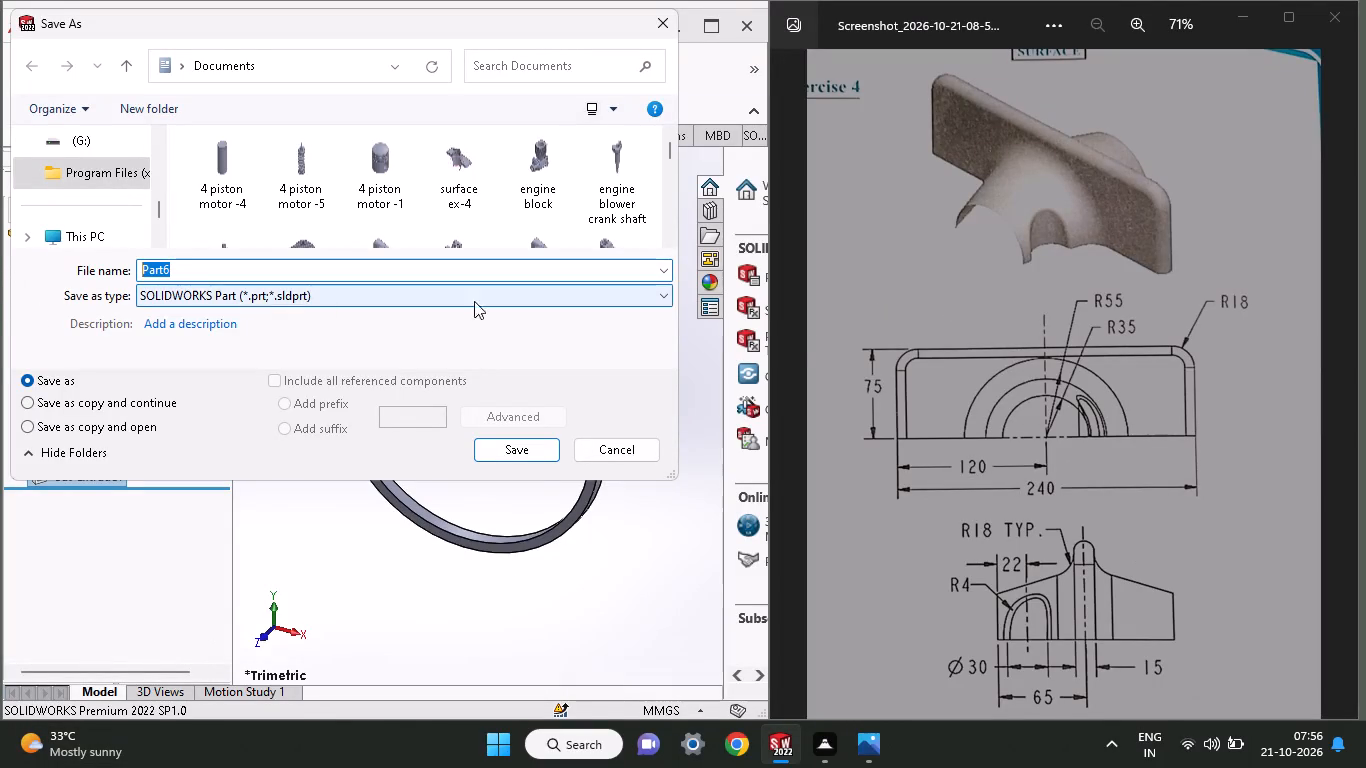
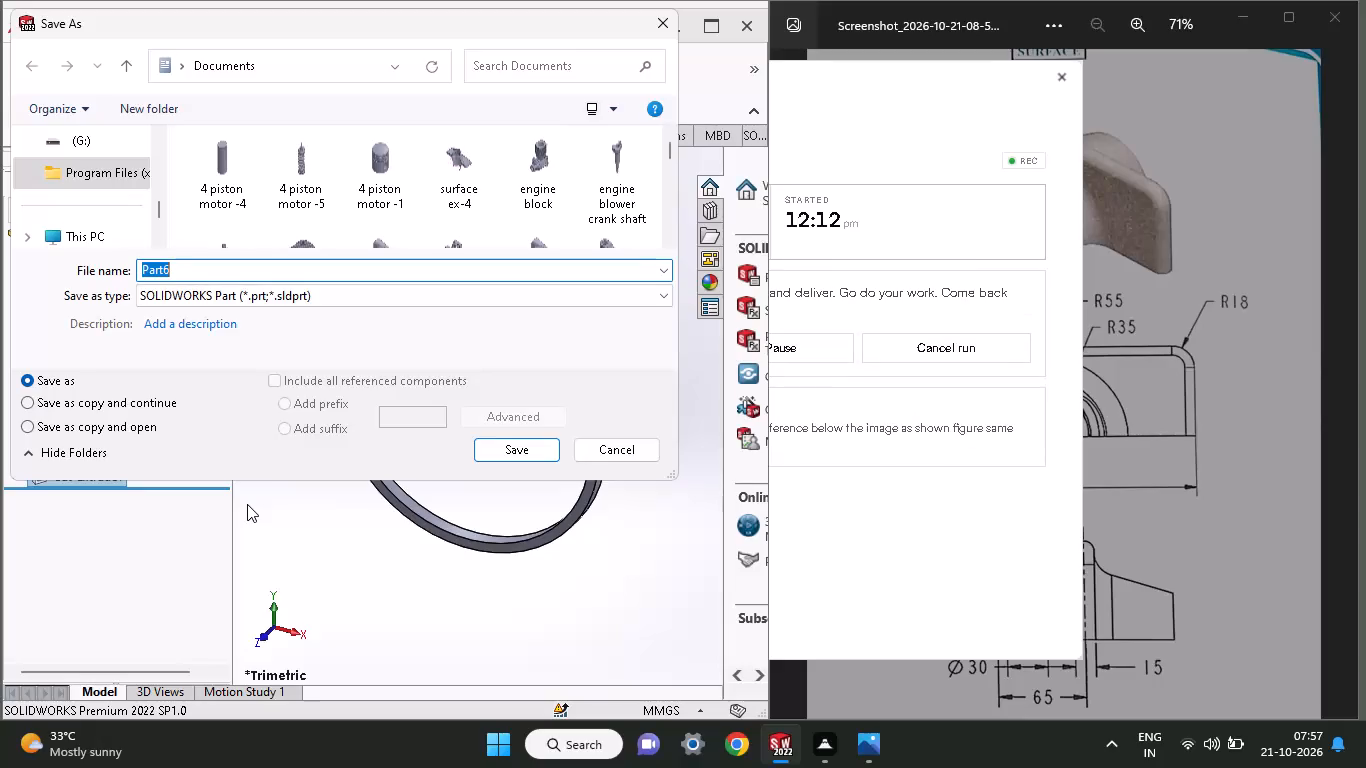
Clear the default file name of the piston ring part.
{"action": "key", "text": "BackSpace"}
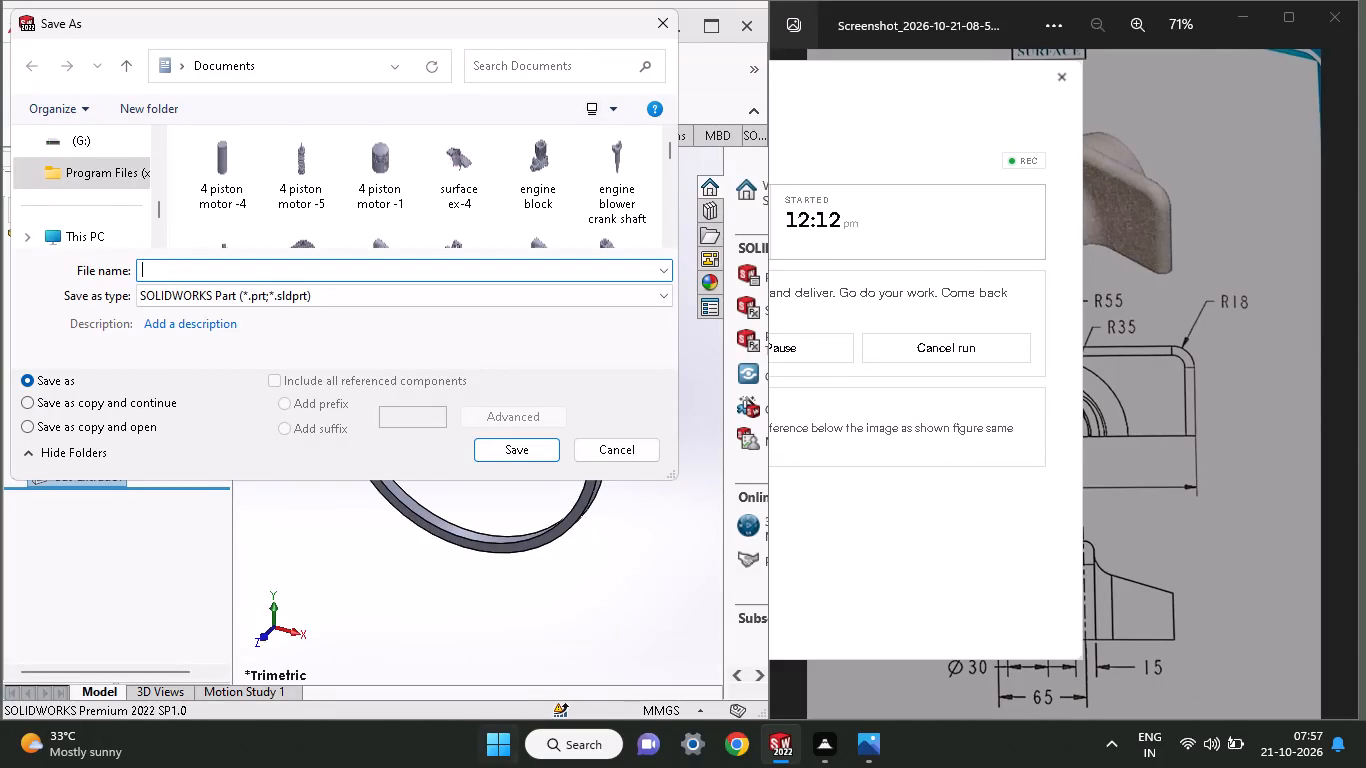
Switch to the image viewer, bring up the Motor4Cilindros drawing and examine its parts list for the piston ring's item number and name.
{"action": "left_click", "coordinate": [1107, 473]}
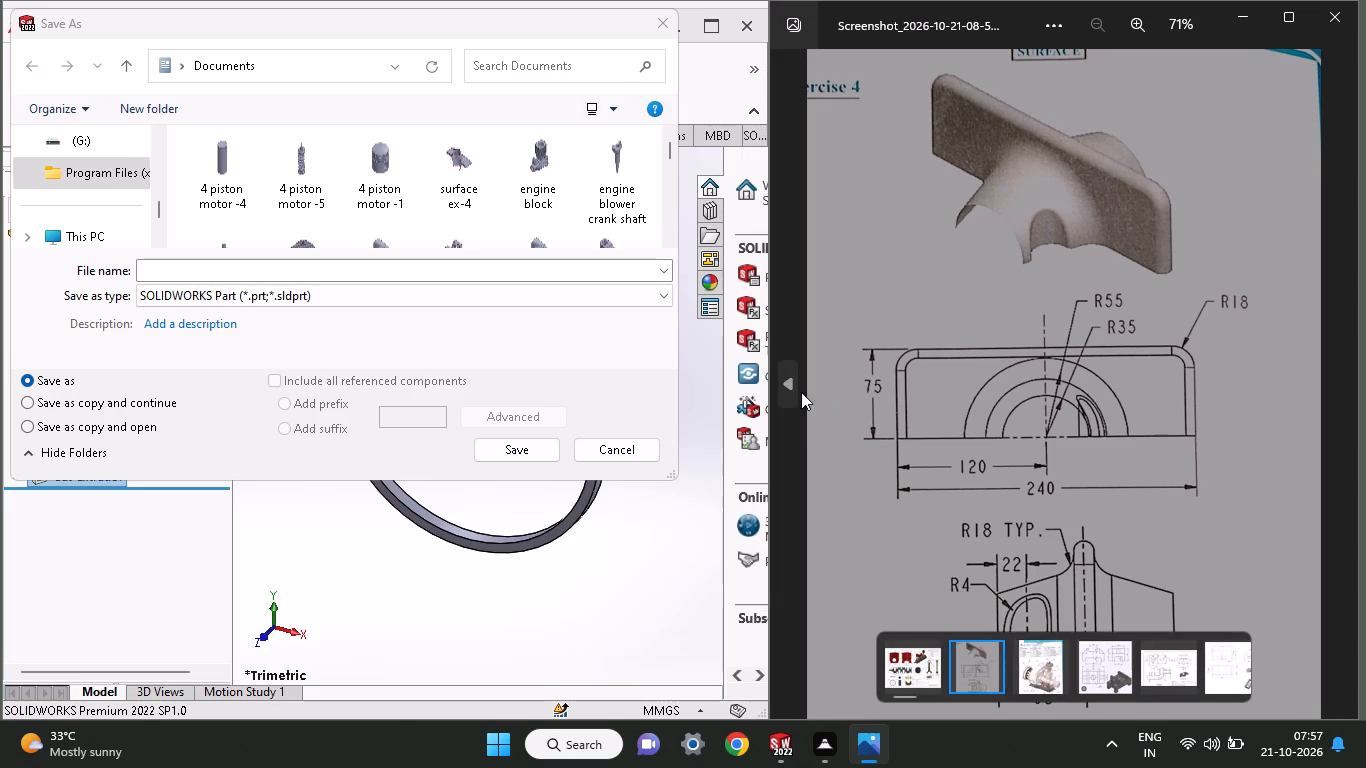
{"action": "left_click", "coordinate": [786, 382]}
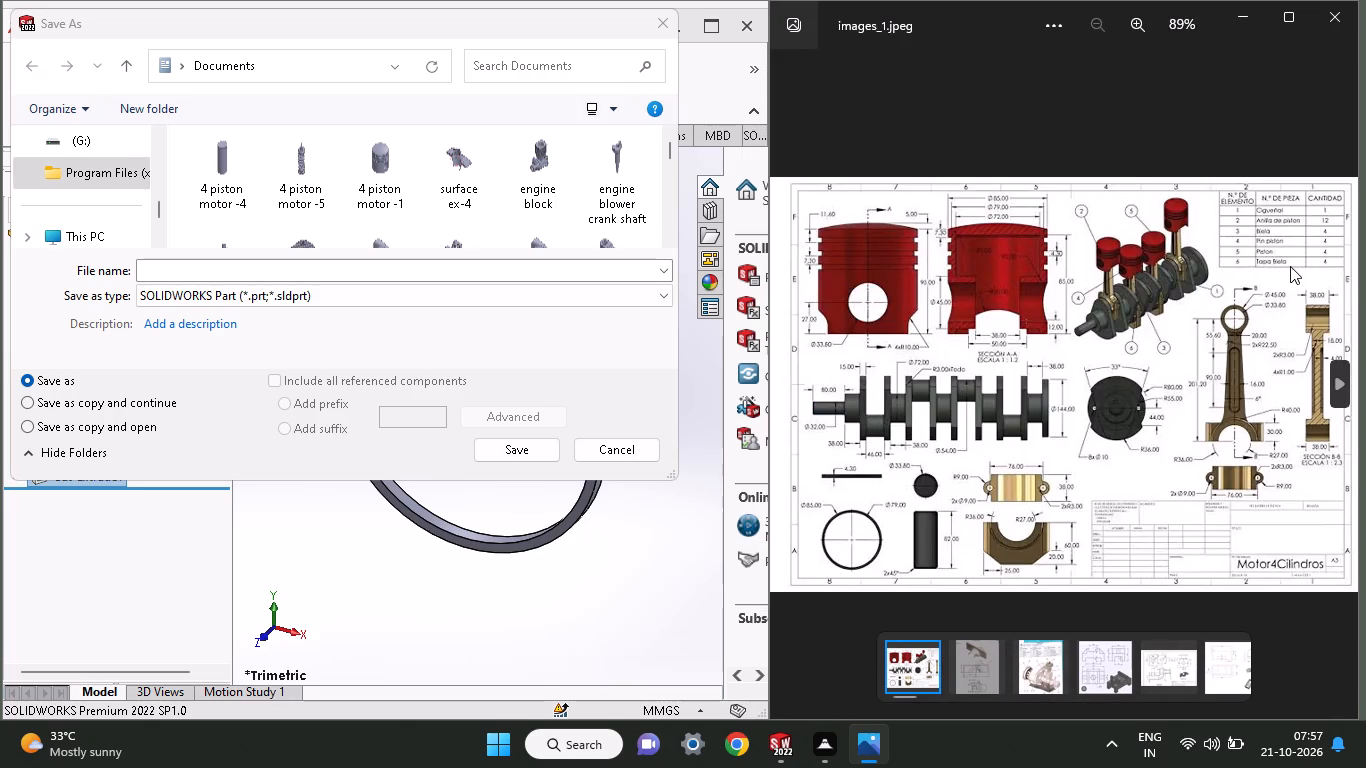
{"action": "scroll", "coordinate": [1290, 266], "scroll_direction": "up", "scroll_amount": 10, "text": "ctrl"}
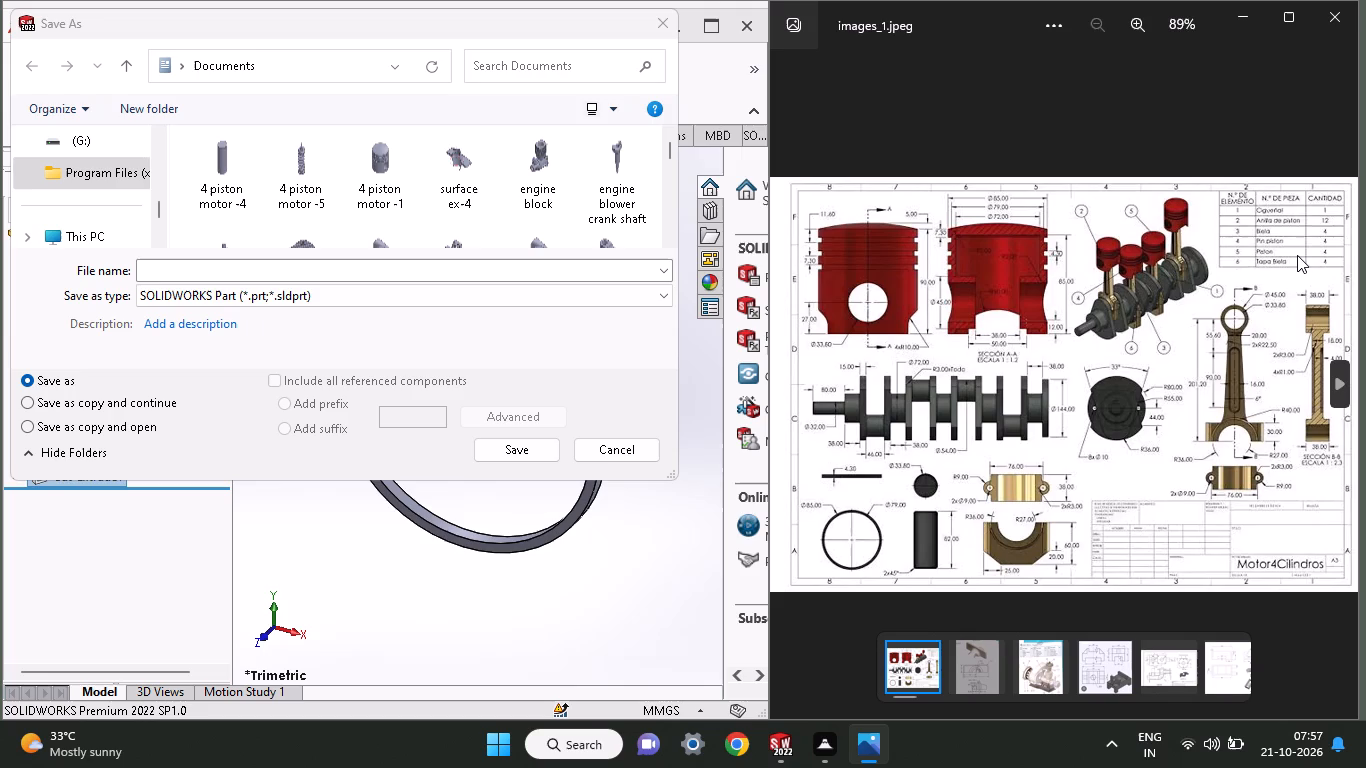
{"action": "scroll", "coordinate": [1237, 285], "scroll_direction": "down", "scroll_amount": 4, "text": "ctrl"}
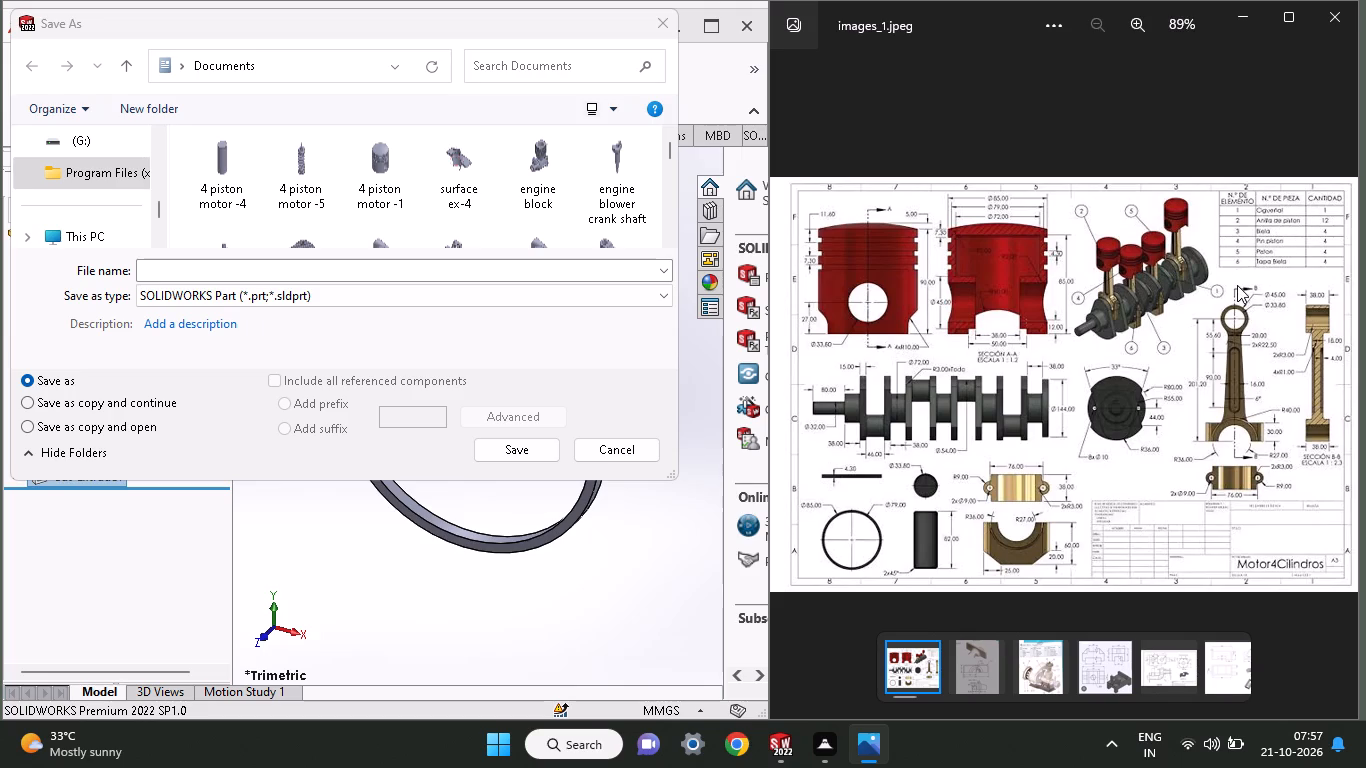
{"action": "scroll", "coordinate": [1237, 285], "scroll_direction": "down", "scroll_amount": 1, "text": "ctrl"}
{"action": "scroll", "coordinate": [1237, 285], "scroll_direction": "up", "scroll_amount": 1}
{"action": "scroll", "coordinate": [1237, 285], "scroll_direction": "down", "scroll_amount": 3, "text": "ctrl"}
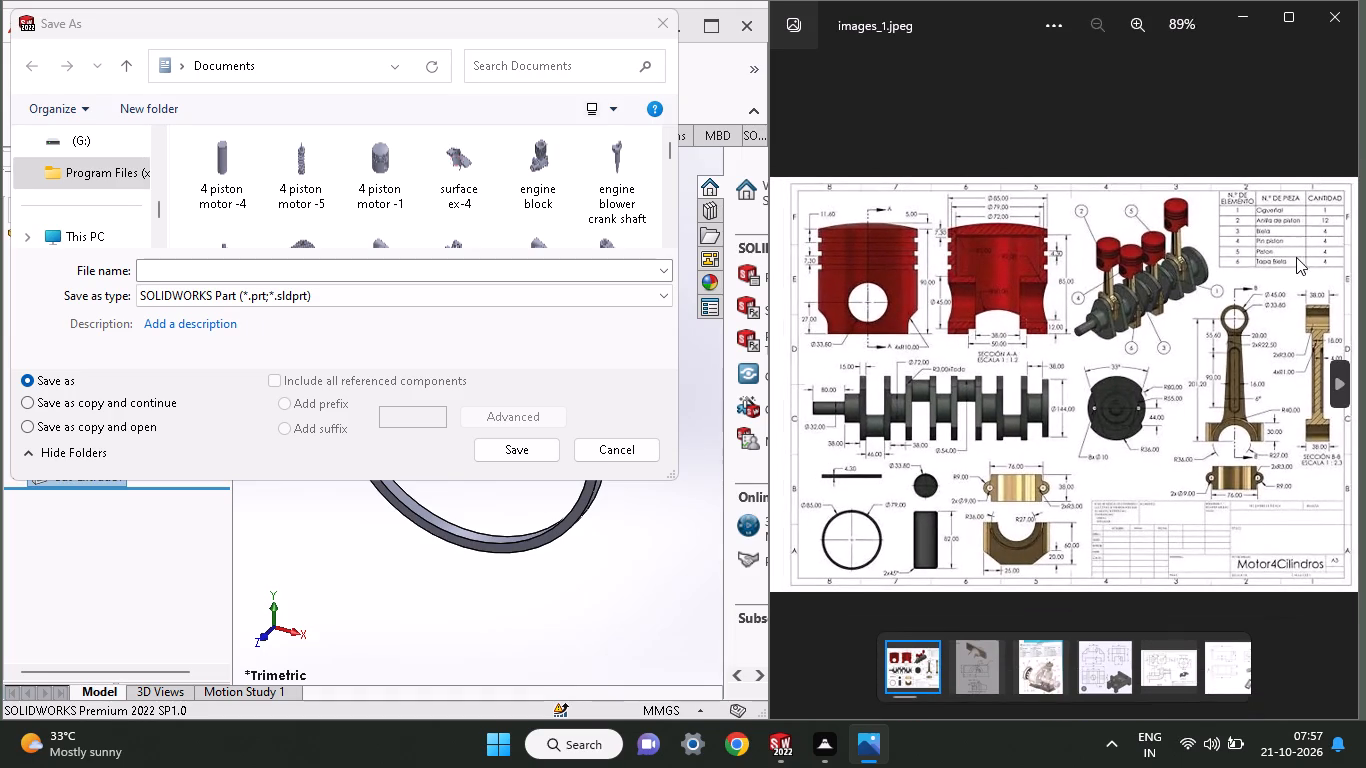
{"action": "scroll", "coordinate": [1272, 255], "scroll_direction": "up", "scroll_amount": 7, "text": "ctrl"}
{"action": "scroll", "coordinate": [1272, 255], "scroll_direction": "down", "scroll_amount": 4, "text": "ctrl"}
{"action": "scroll", "coordinate": [1272, 255], "scroll_direction": "up", "scroll_amount": 1}
{"action": "scroll", "coordinate": [1272, 255], "scroll_direction": "down", "scroll_amount": 3, "text": "ctrl"}
{"action": "left_click", "coordinate": [1132, 32]}
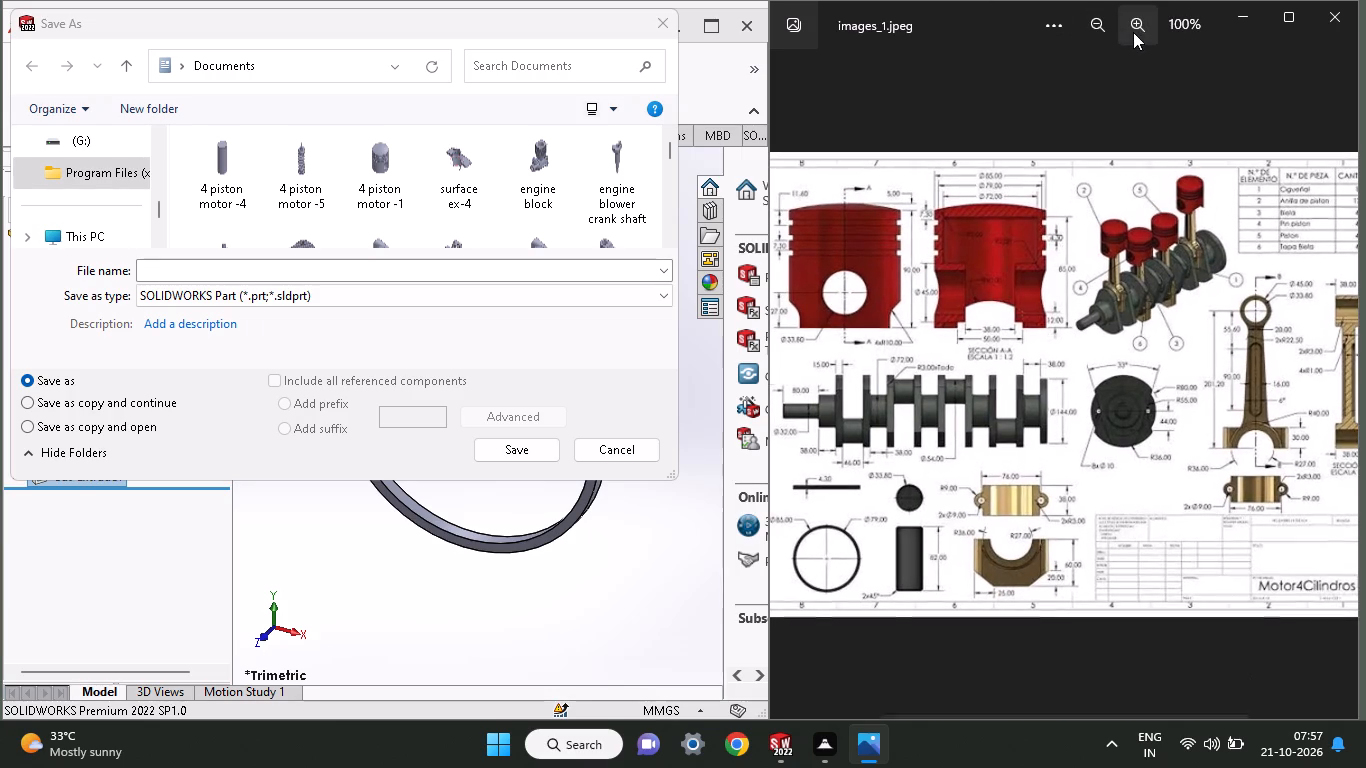
{"action": "middle_click_drag", "start_coordinate": [1311, 374], "coordinate": [1182, 375]}
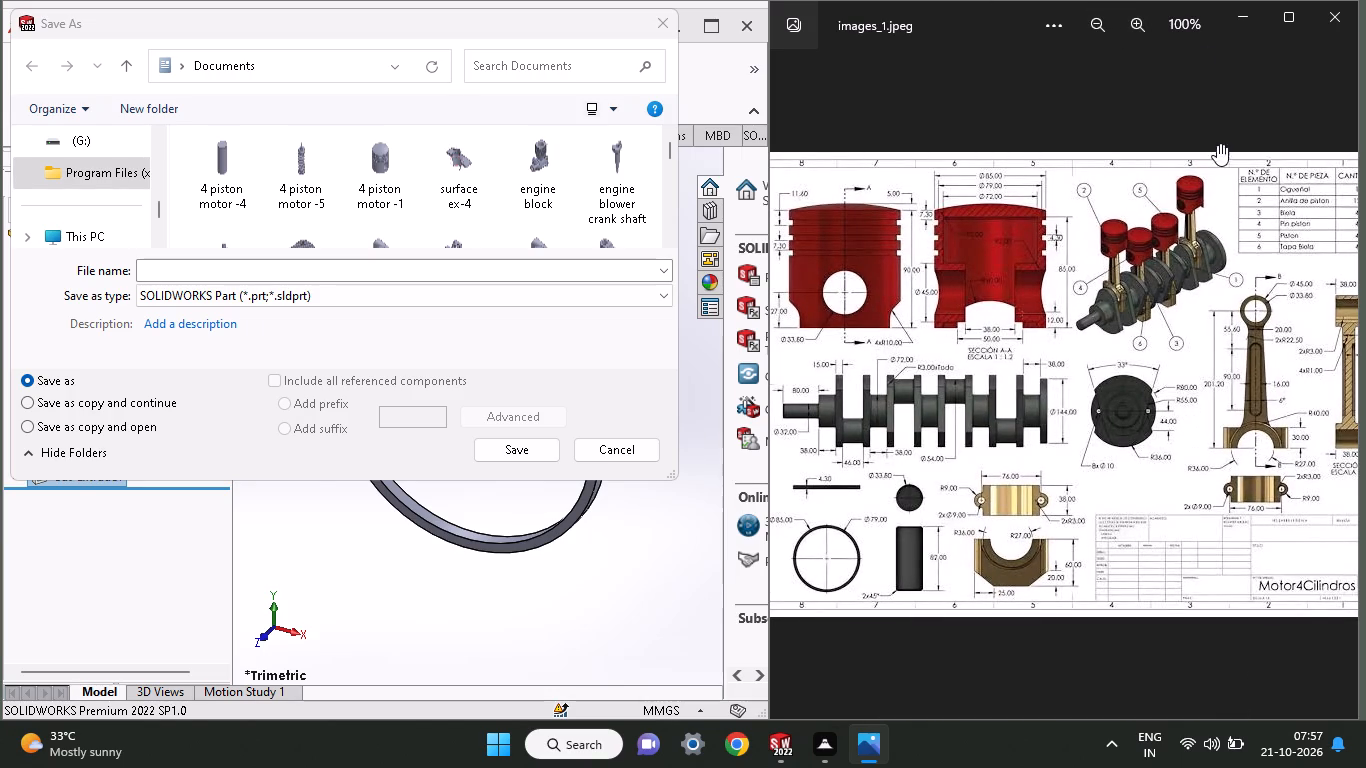
{"action": "middle_click_drag", "start_coordinate": [1248, 229], "coordinate": [1138, 270]}
{"action": "left_click", "coordinate": [1133, 15]}
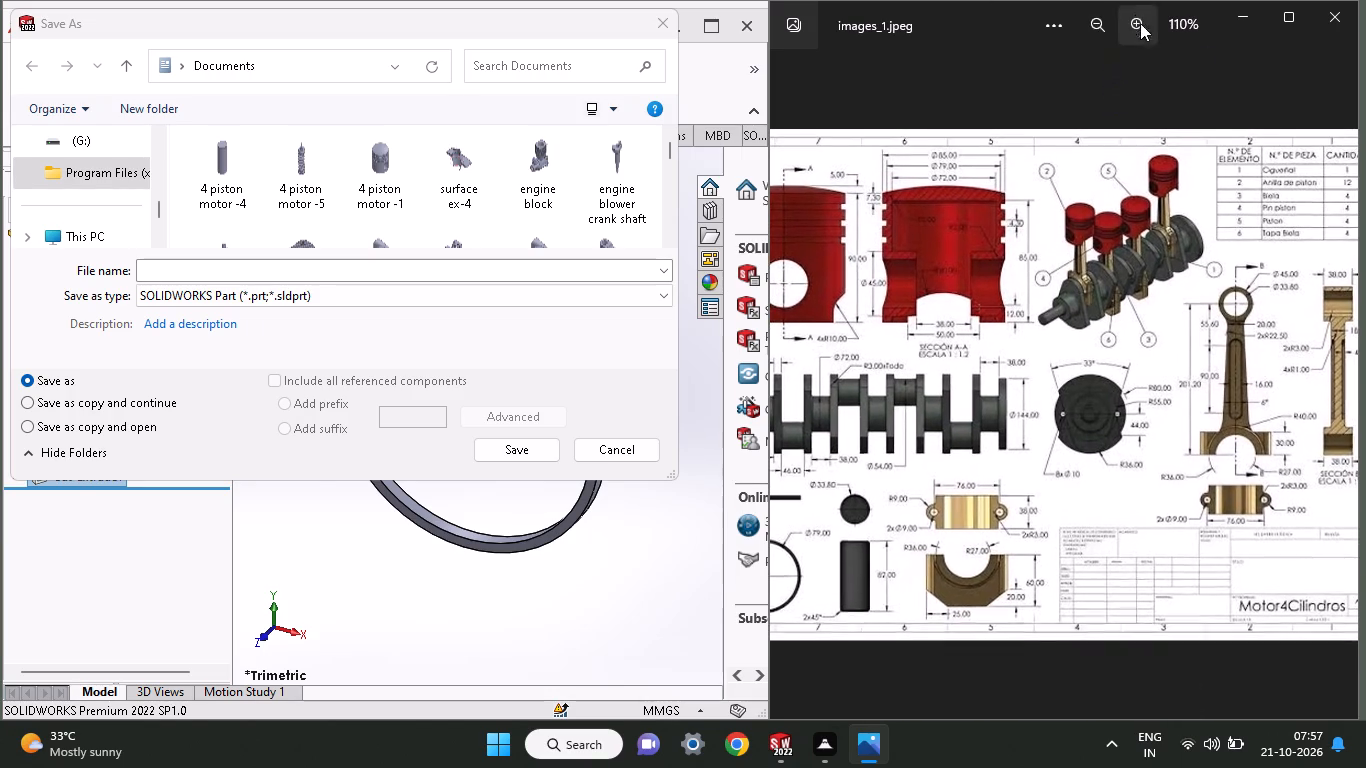
{"action": "middle_click_drag", "start_coordinate": [1291, 237], "coordinate": [1149, 335]}
{"action": "middle_click_drag", "start_coordinate": [1248, 262], "coordinate": [1148, 299]}
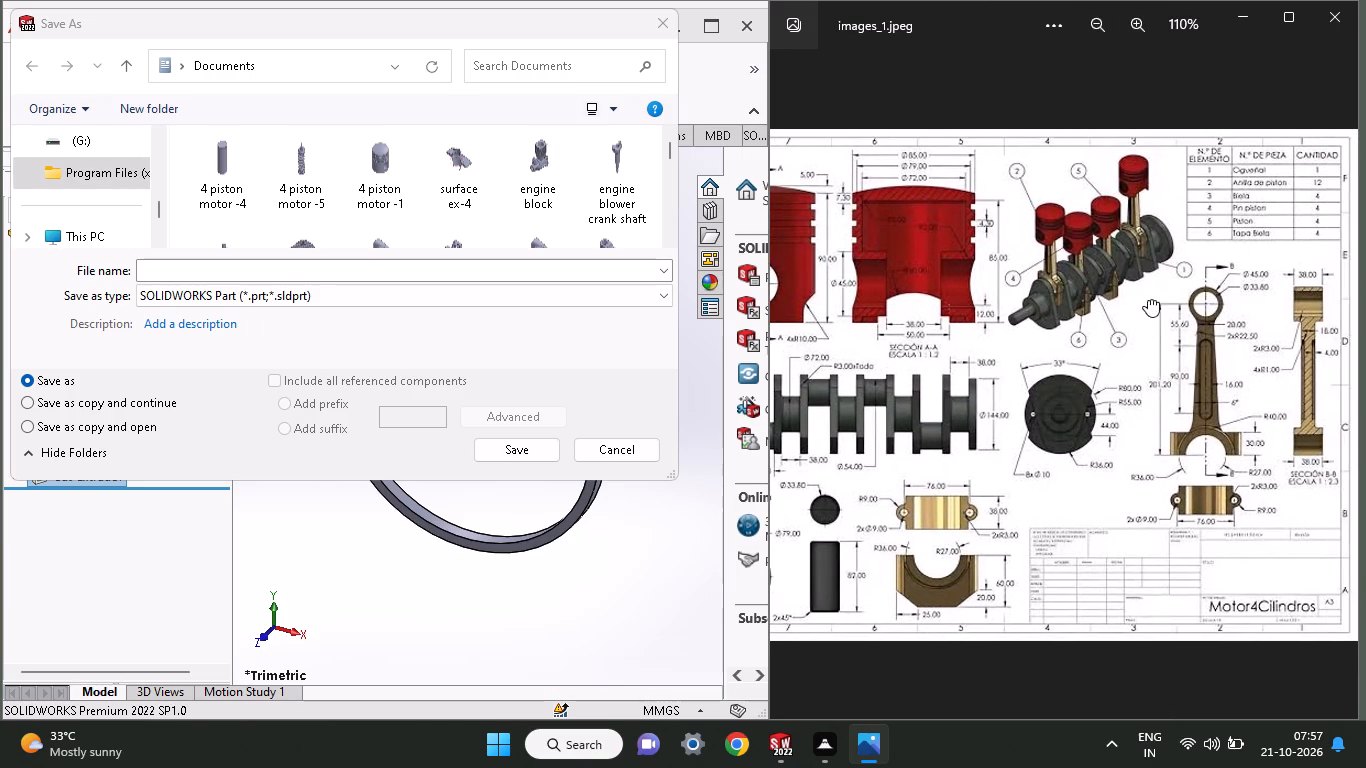
{"action": "middle_click_drag", "start_coordinate": [1148, 299], "coordinate": [1026, 333]}
{"action": "left_click", "coordinate": [1140, 22]}
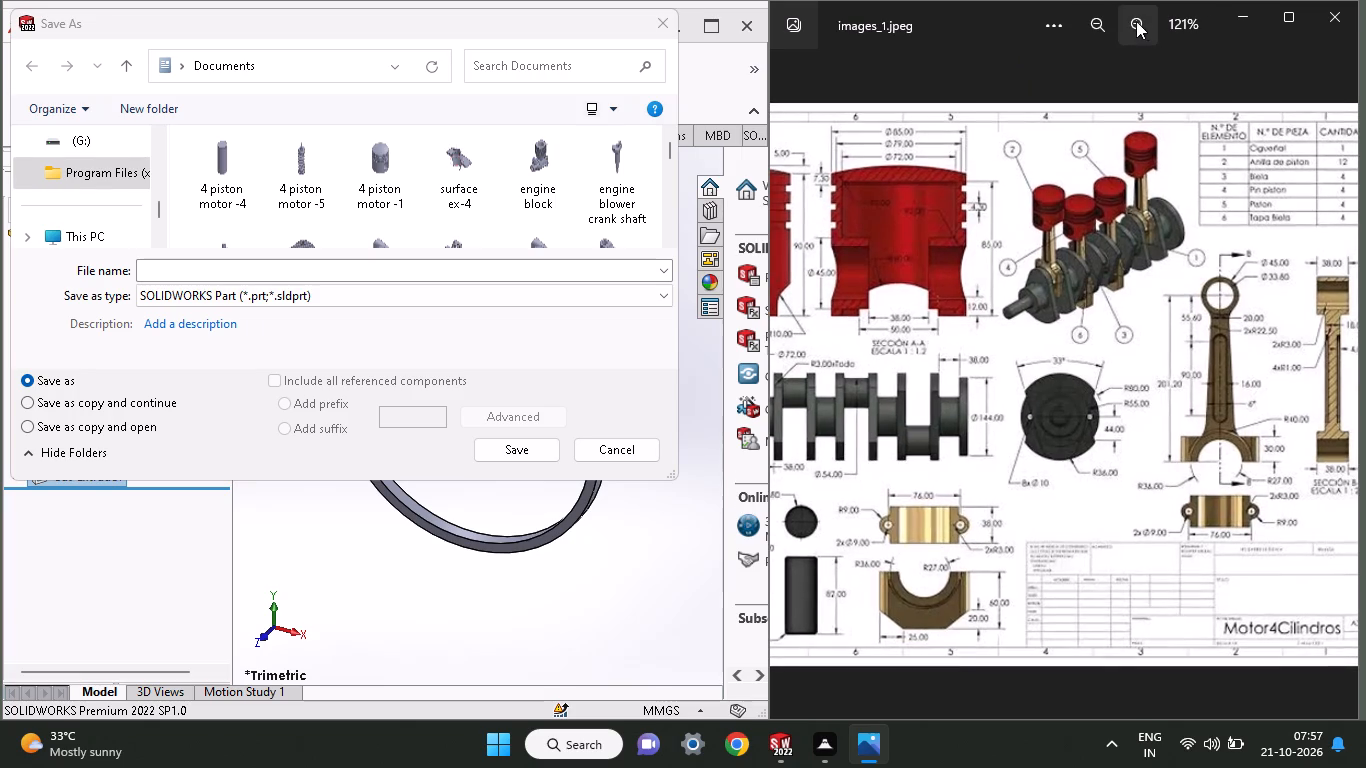
{"action": "middle_click_drag", "start_coordinate": [1241, 238], "coordinate": [1069, 351]}
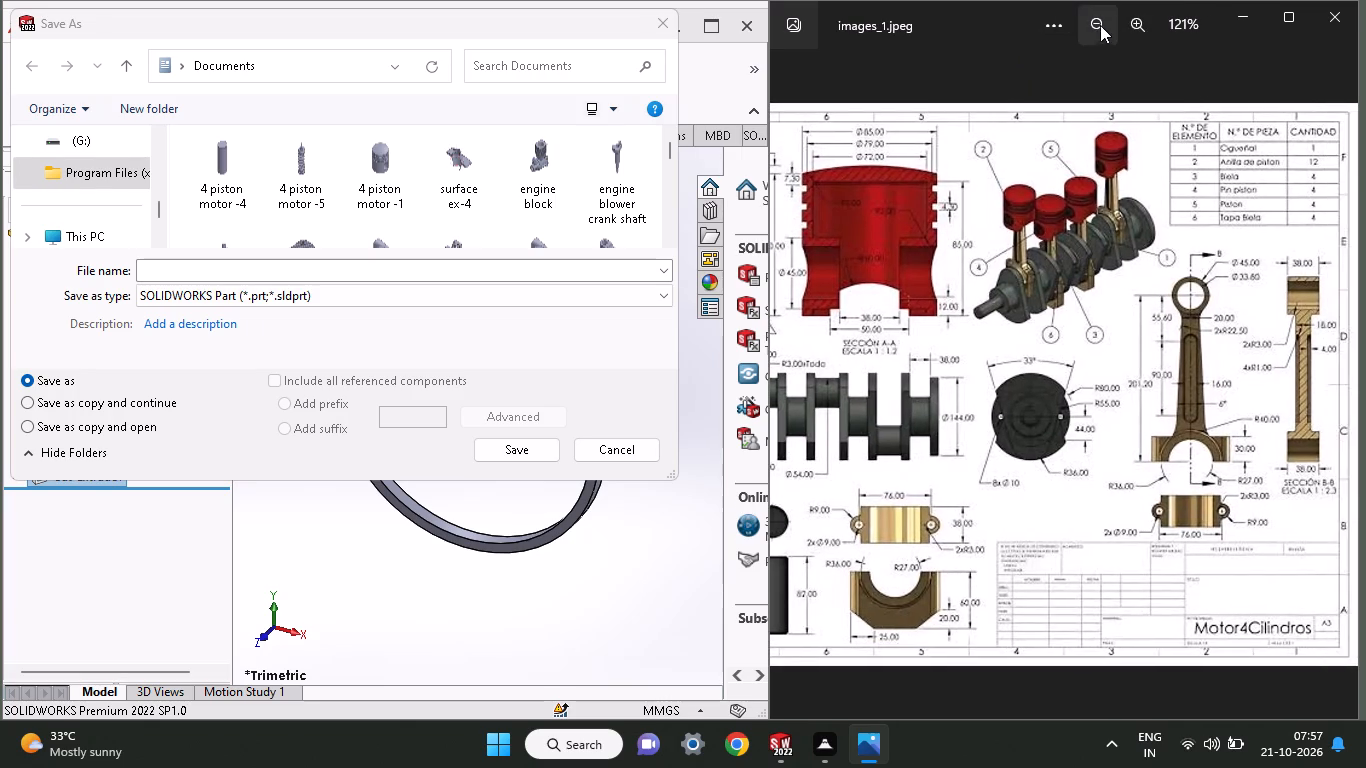
{"action": "left_click", "coordinate": [1137, 22]}
{"action": "middle_click_drag", "start_coordinate": [1276, 223], "coordinate": [1241, 245]}
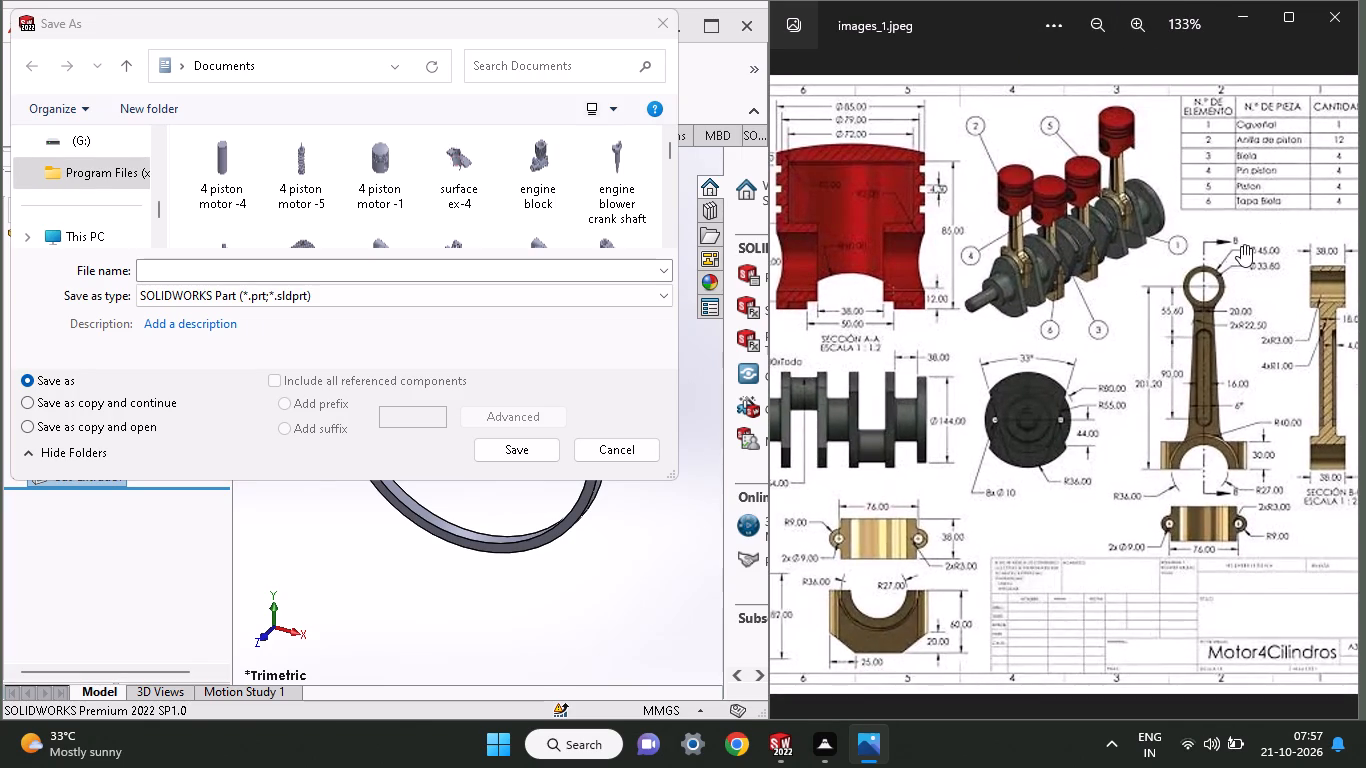
{"action": "middle_click_drag", "start_coordinate": [1241, 245], "coordinate": [1108, 311]}
{"action": "middle_click_drag", "start_coordinate": [1267, 204], "coordinate": [1230, 227]}
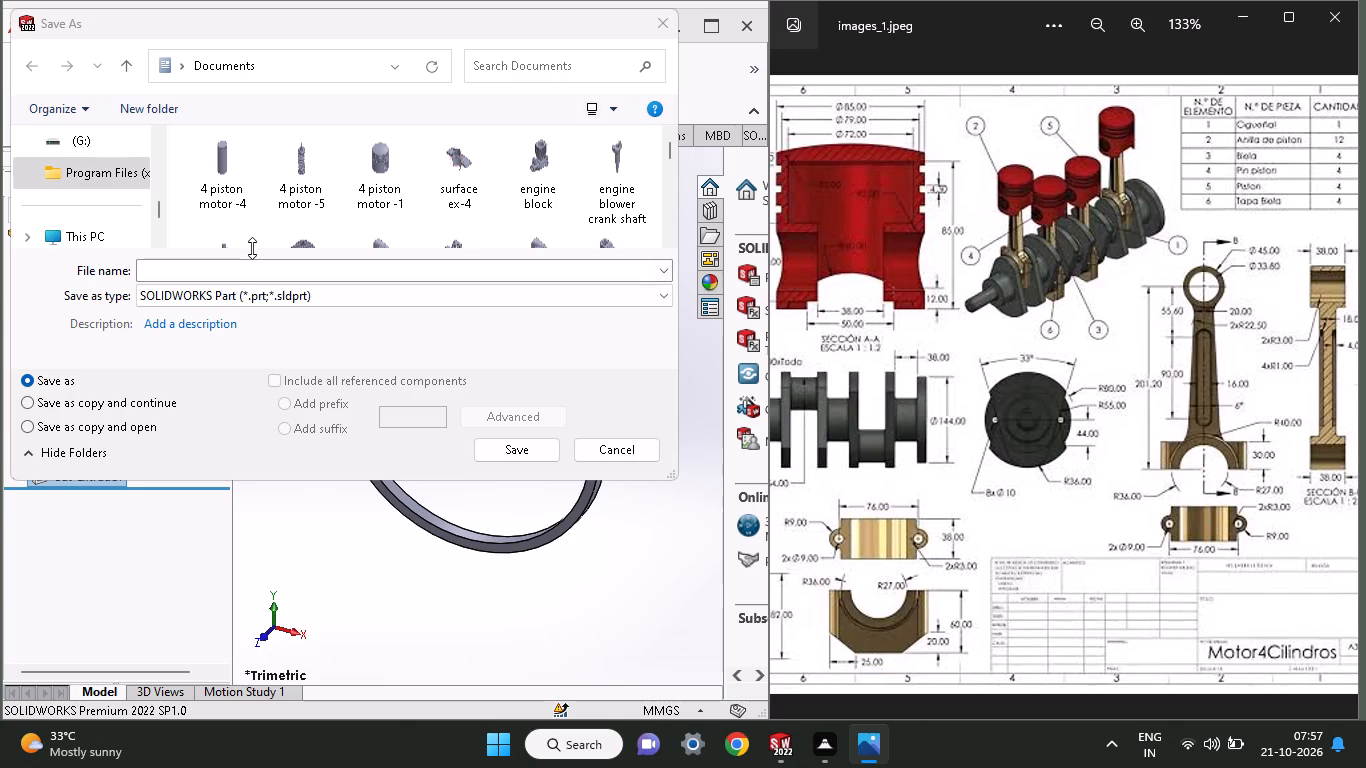
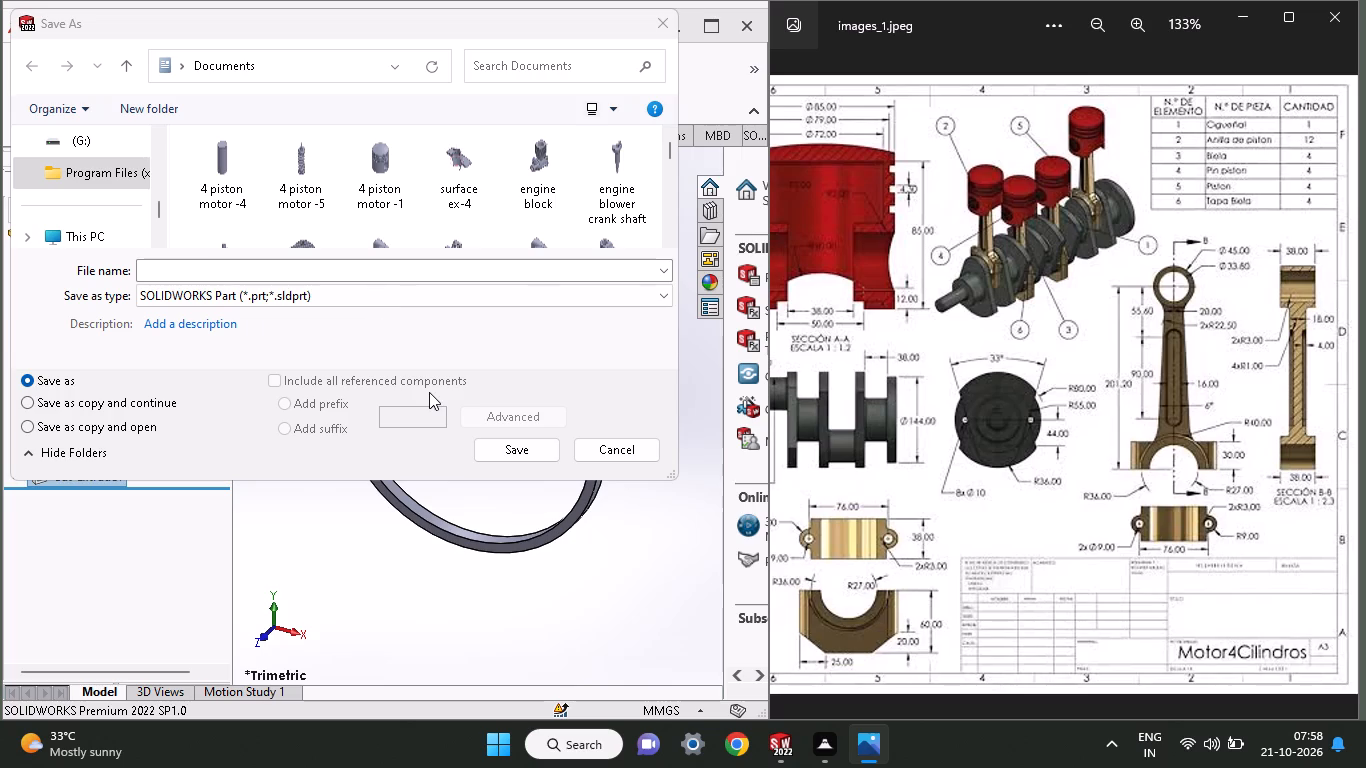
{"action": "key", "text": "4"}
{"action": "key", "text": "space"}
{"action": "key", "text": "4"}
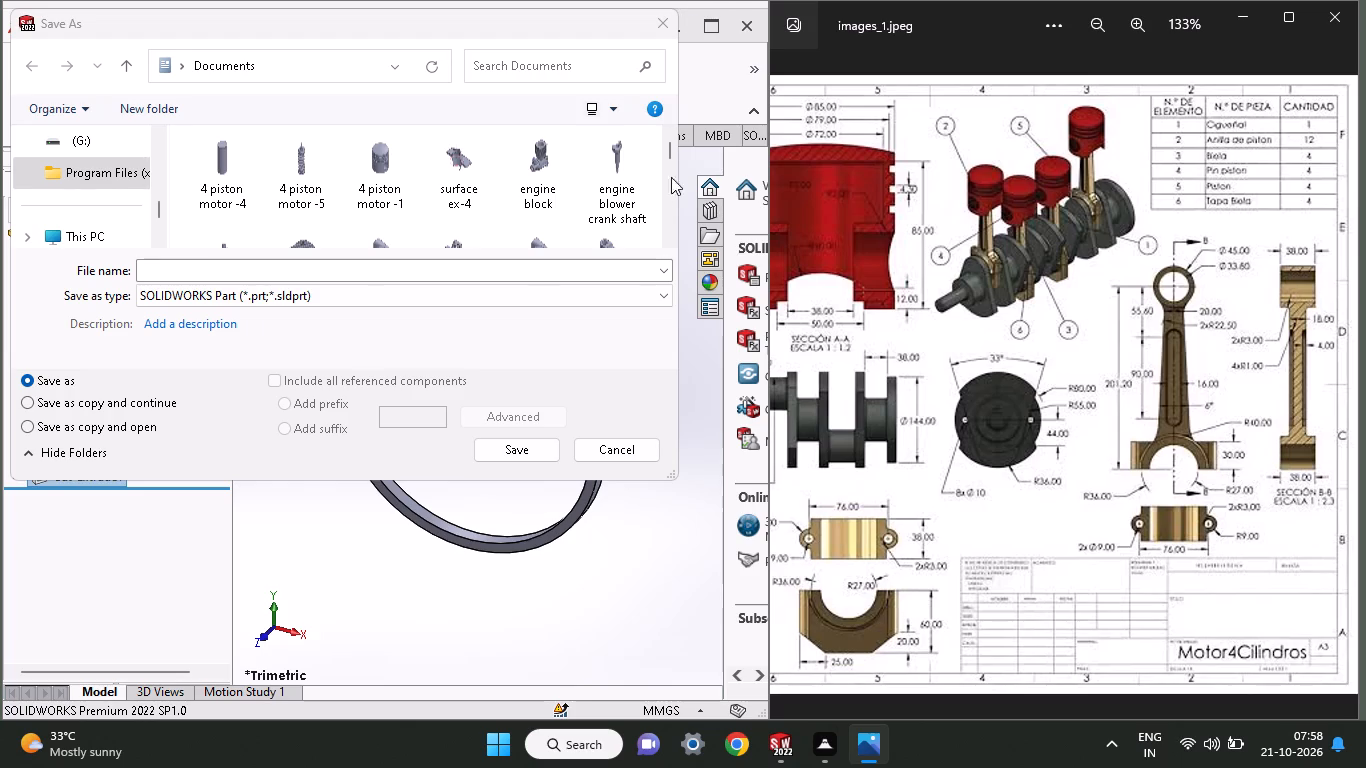
Switch back to the SOLIDWORKS save dialog and save the piston ring part in Documents as "4 piston motor -6".
{"action": "left_click", "coordinate": [402, 274]}
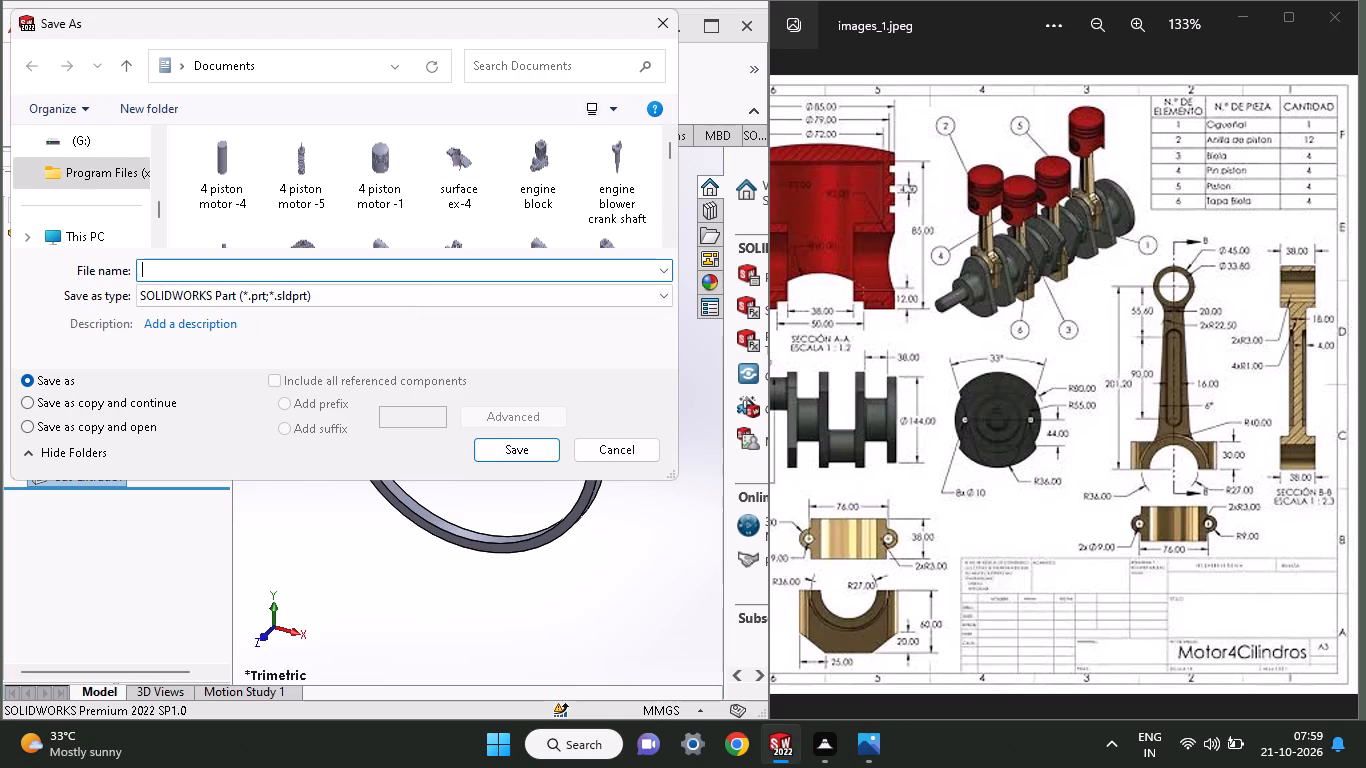
{"action": "key", "text": "4"}
{"action": "key", "text": "space"}
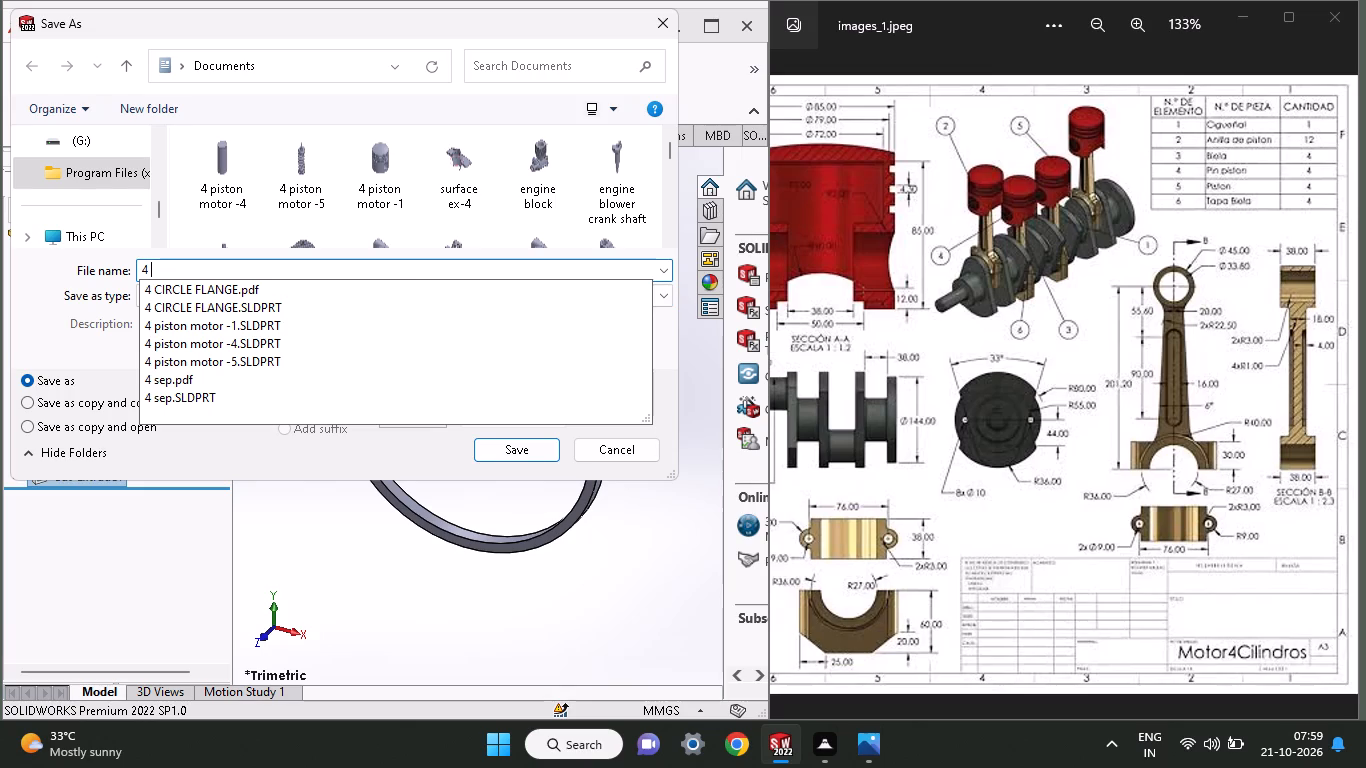
{"action": "left_click", "coordinate": [274, 321]}
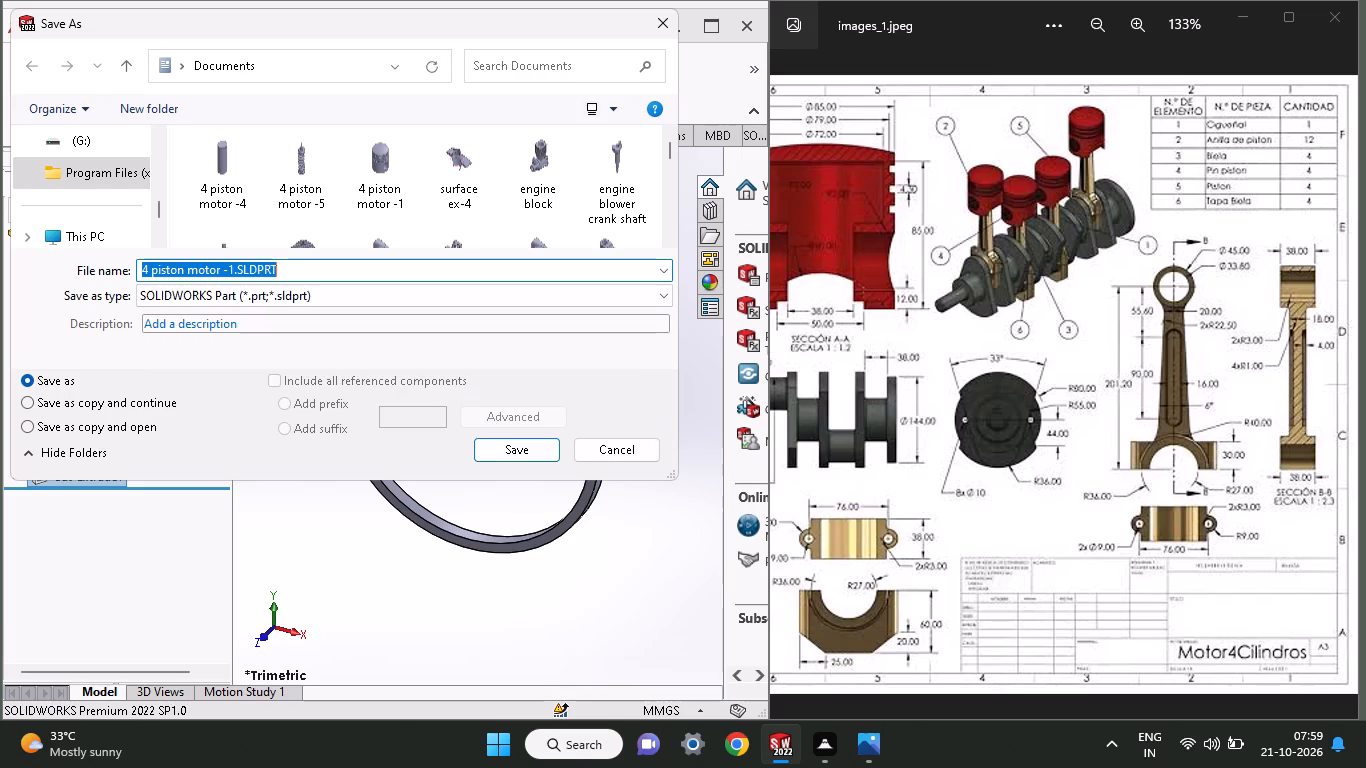
{"action": "left_click", "coordinate": [287, 276]}
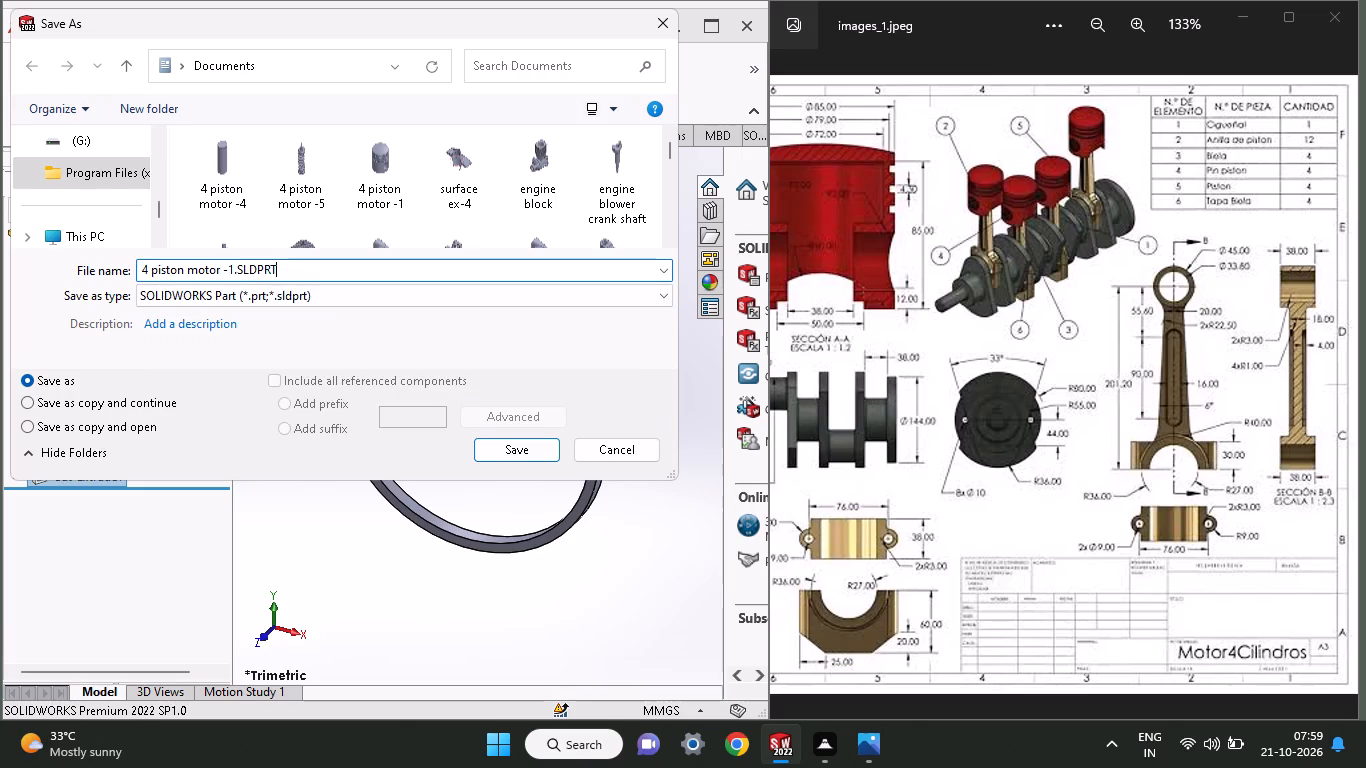
{"action": "key", "text": "BackSpace"}
{"action": "key", "text": "BackSpace"}
{"action": "key", "text": "BackSpace"}
{"action": "key", "text": "BackSpace"}
{"action": "key", "text": "BackSpace"}
{"action": "key", "text": "BackSpace"}
{"action": "key", "text": "BackSpace"}
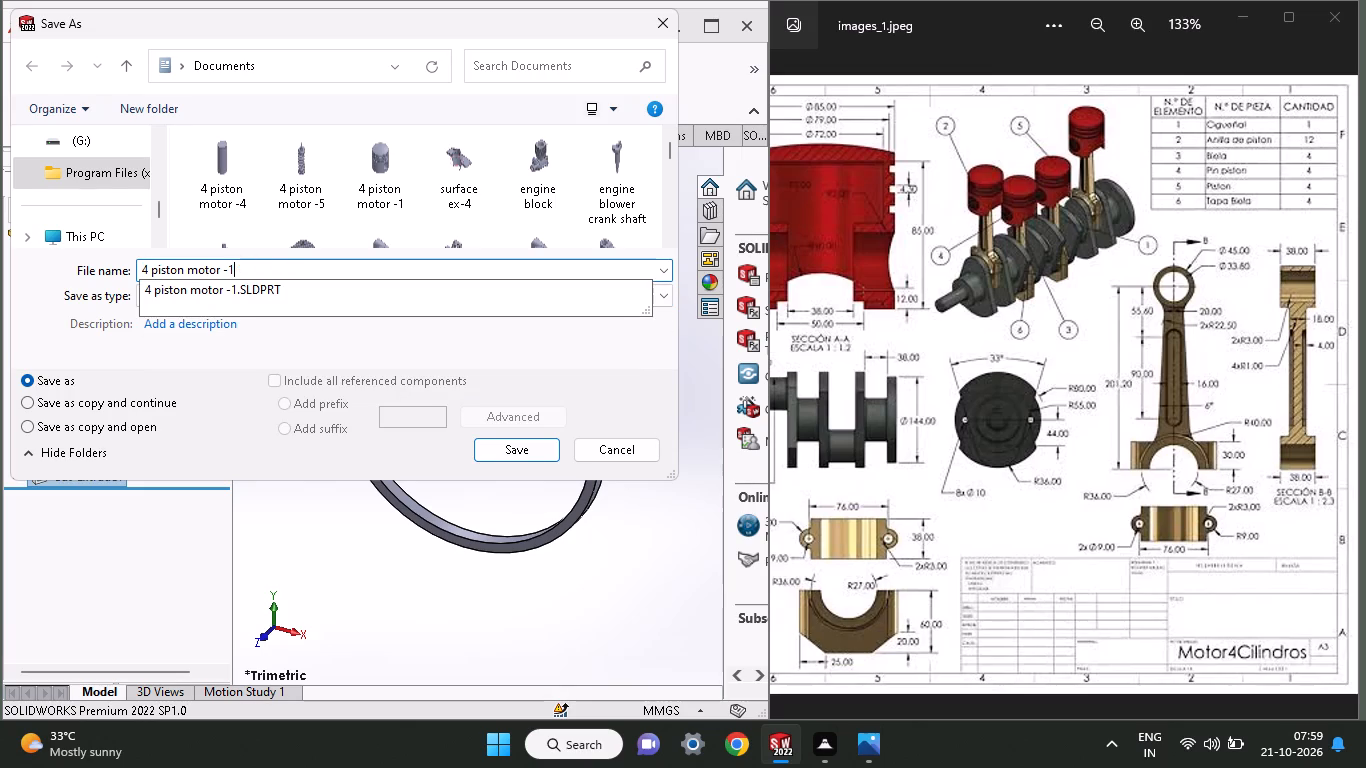
{"action": "key", "text": "BackSpace"}
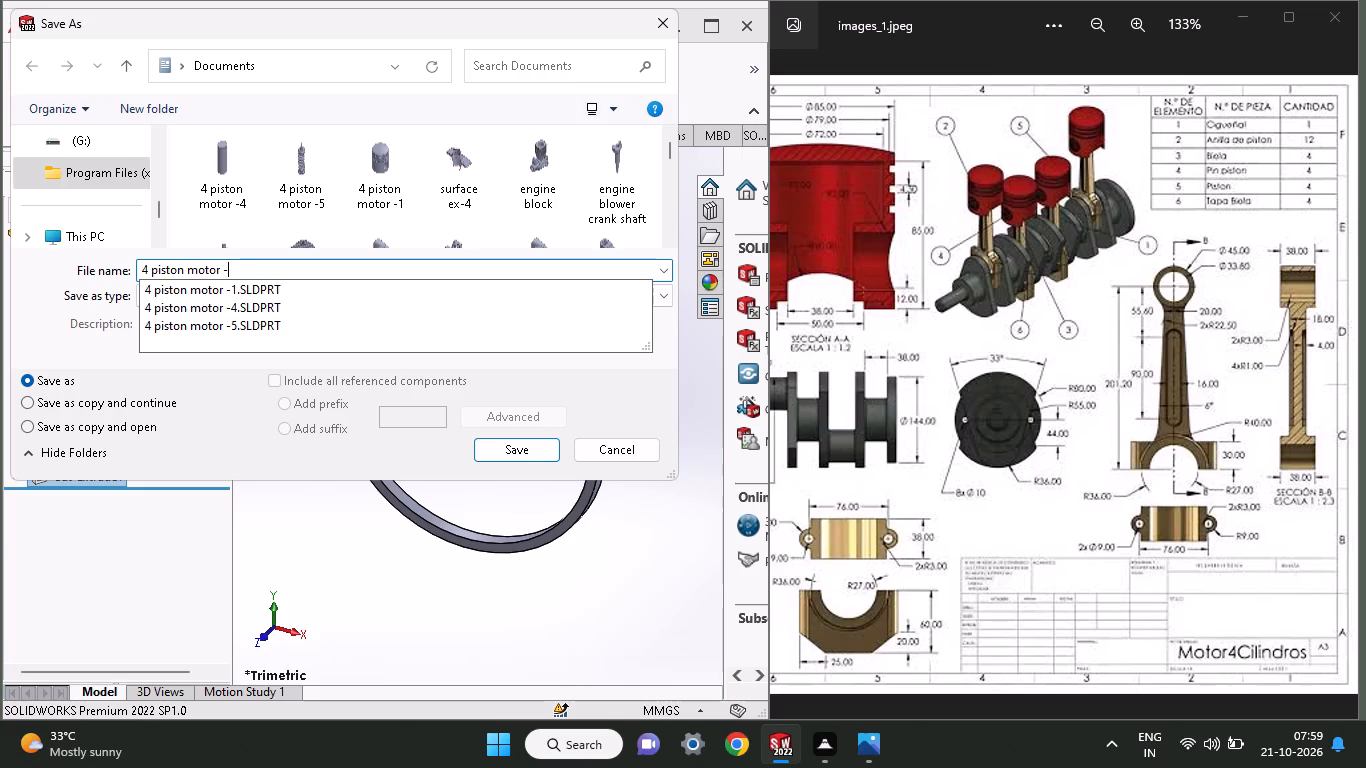
{"action": "key", "text": "6"}
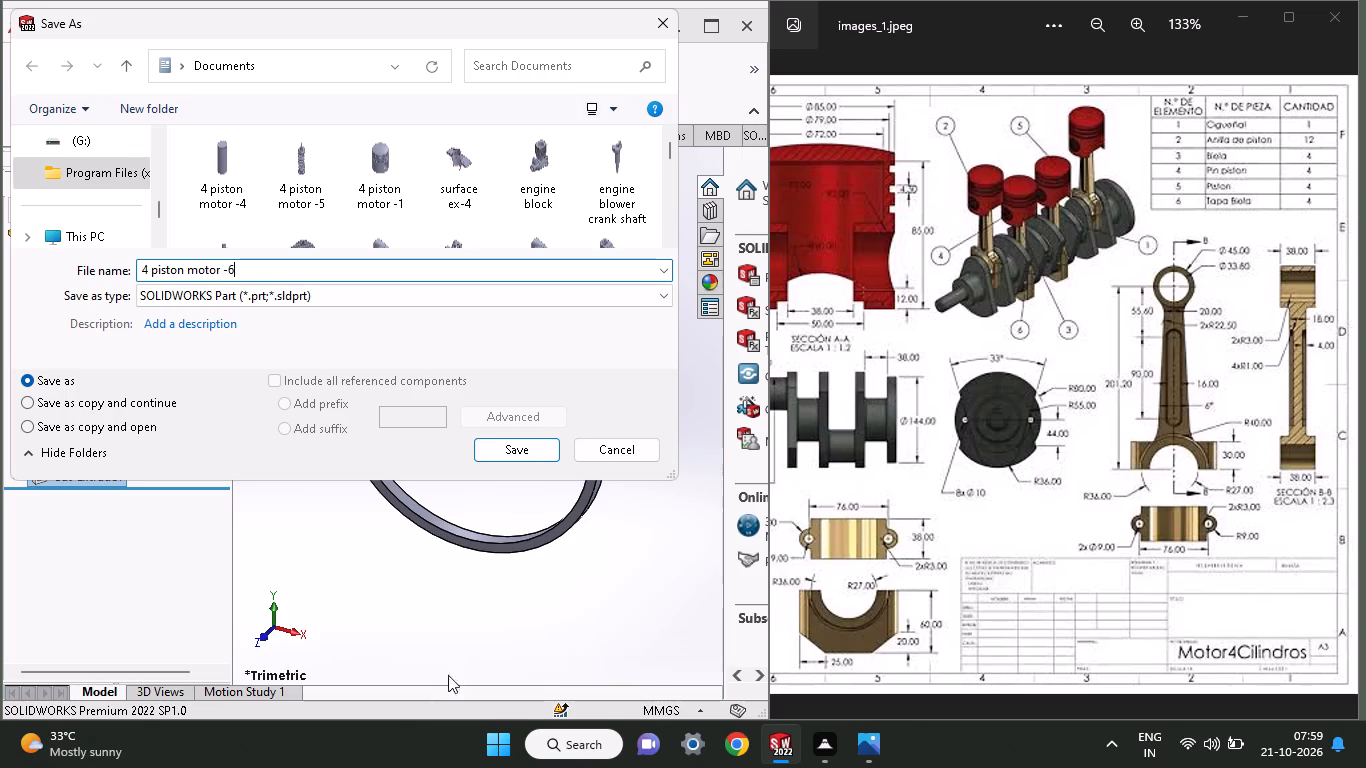
{"action": "left_click", "coordinate": [525, 447]}
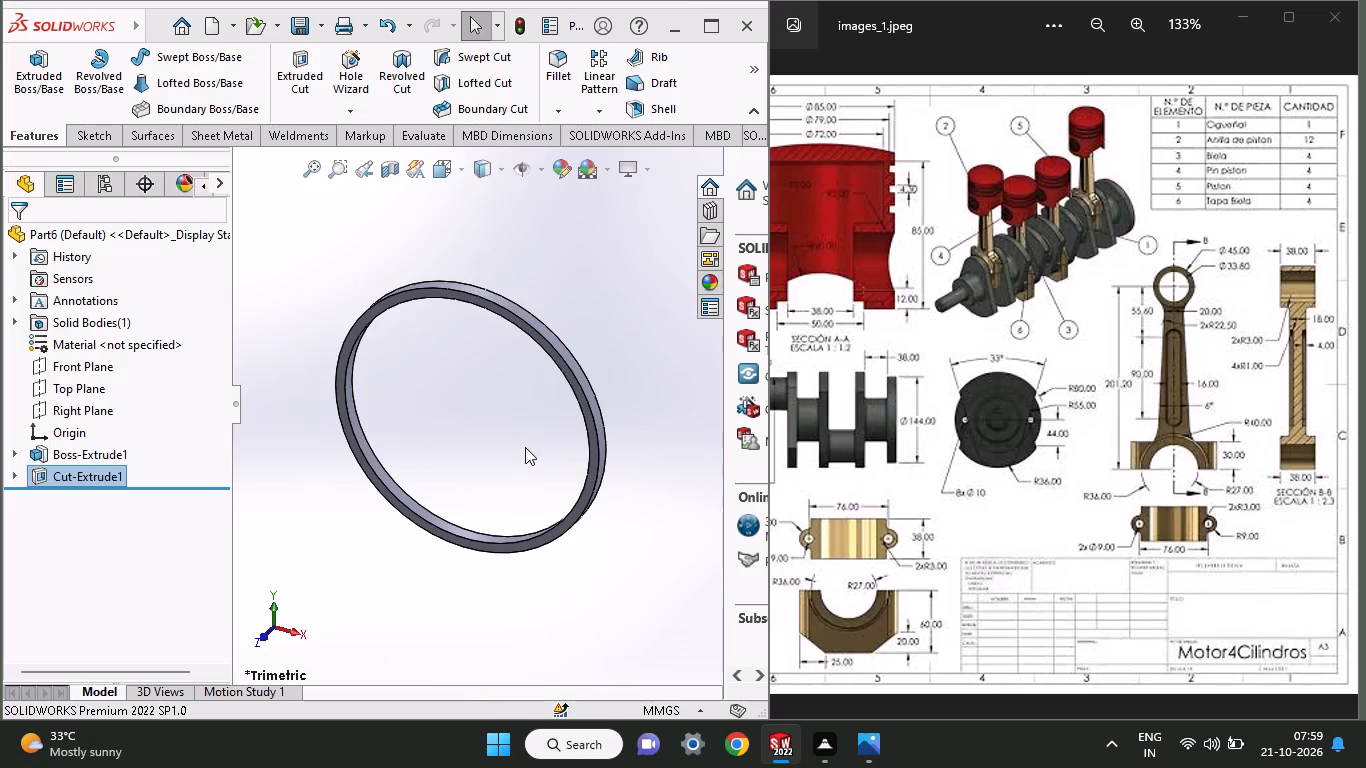
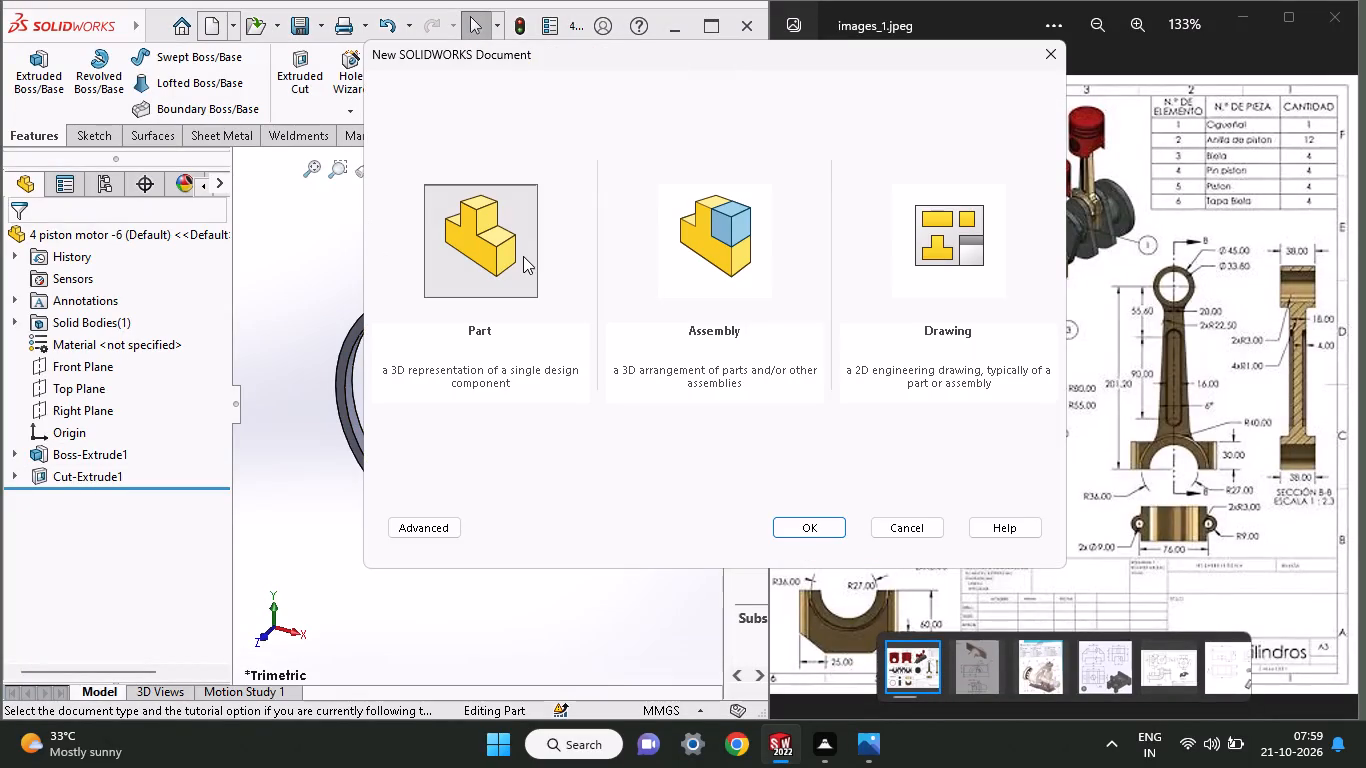
Create a new part document.
{"action": "left_click", "coordinate": [523, 256]}
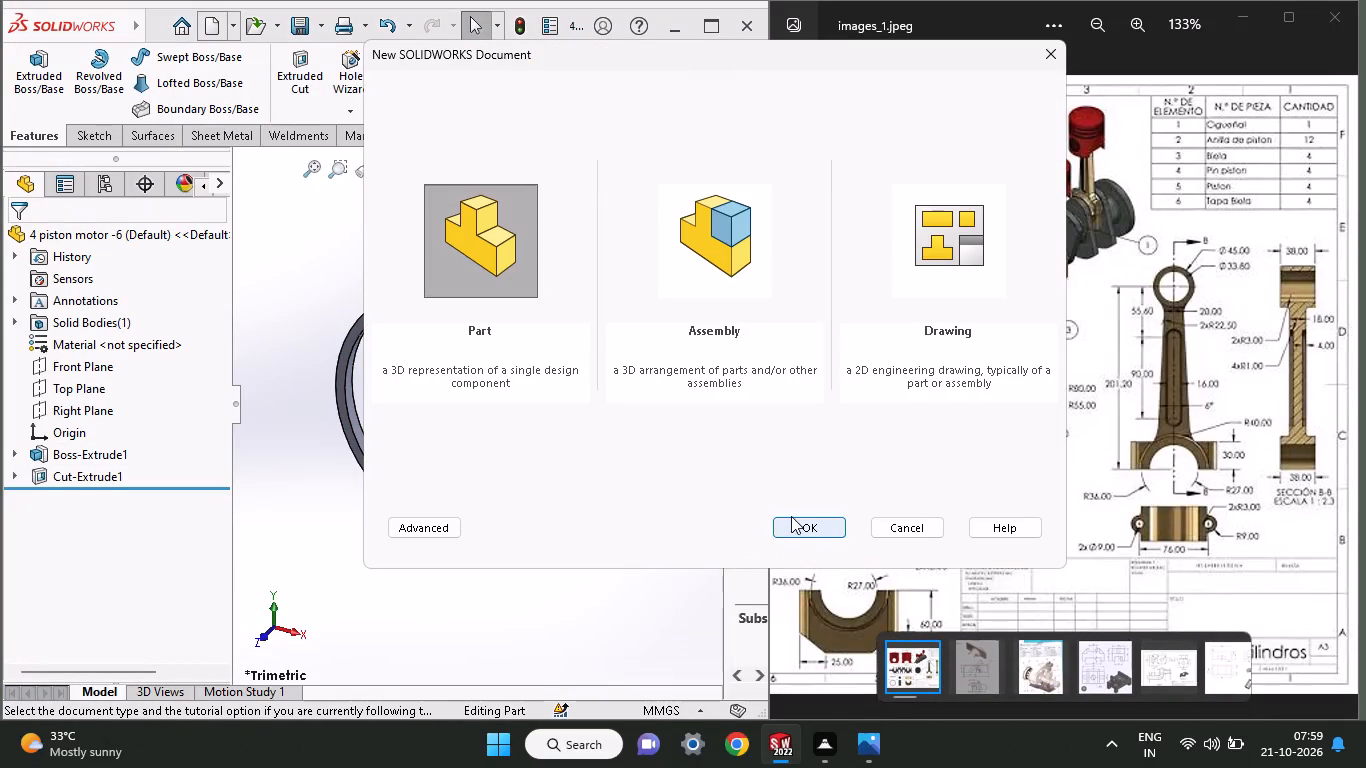
{"action": "left_click", "coordinate": [791, 516]}
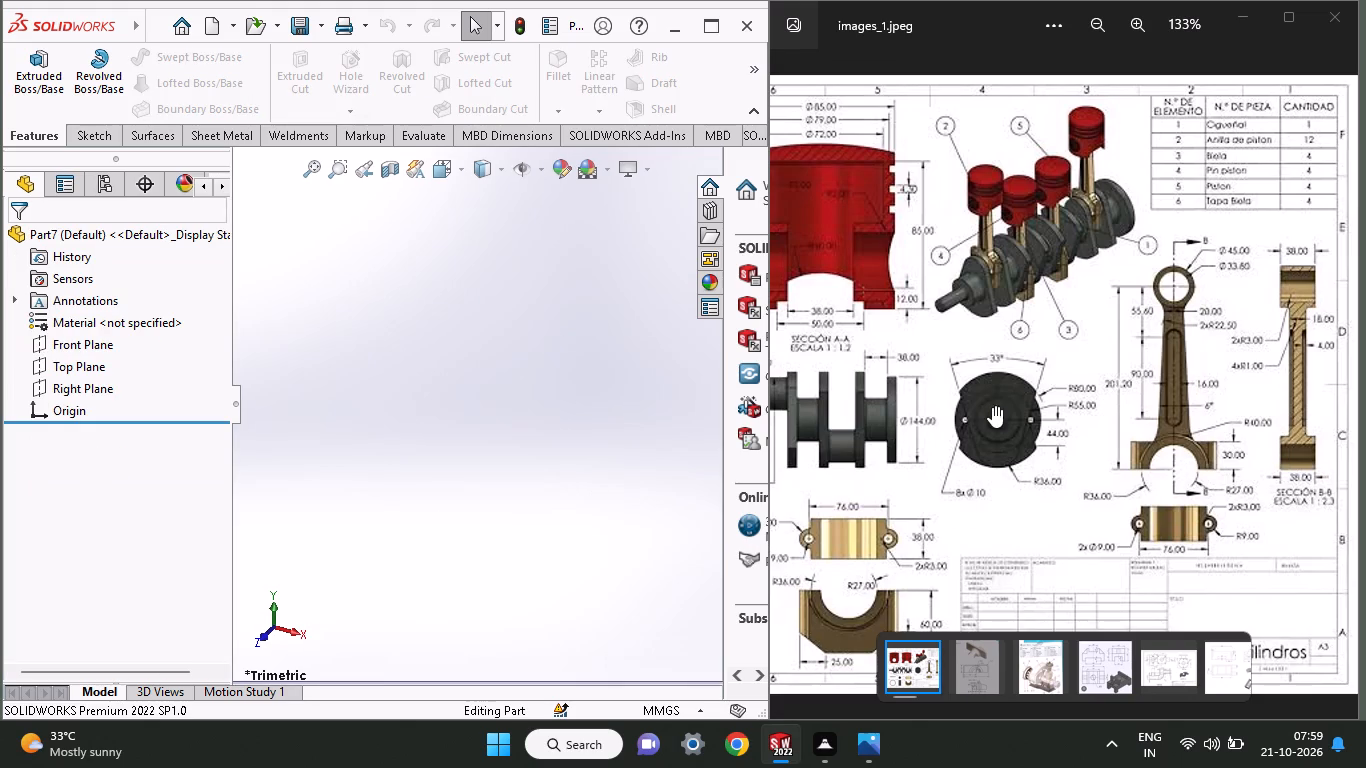
Consult the connecting rod drawing, start a sketch on the Top Plane and draw a circle about 46 mm in diameter, about 48 mm below the origin.
{"action": "middle_click_drag", "start_coordinate": [1093, 441], "coordinate": [837, 497]}
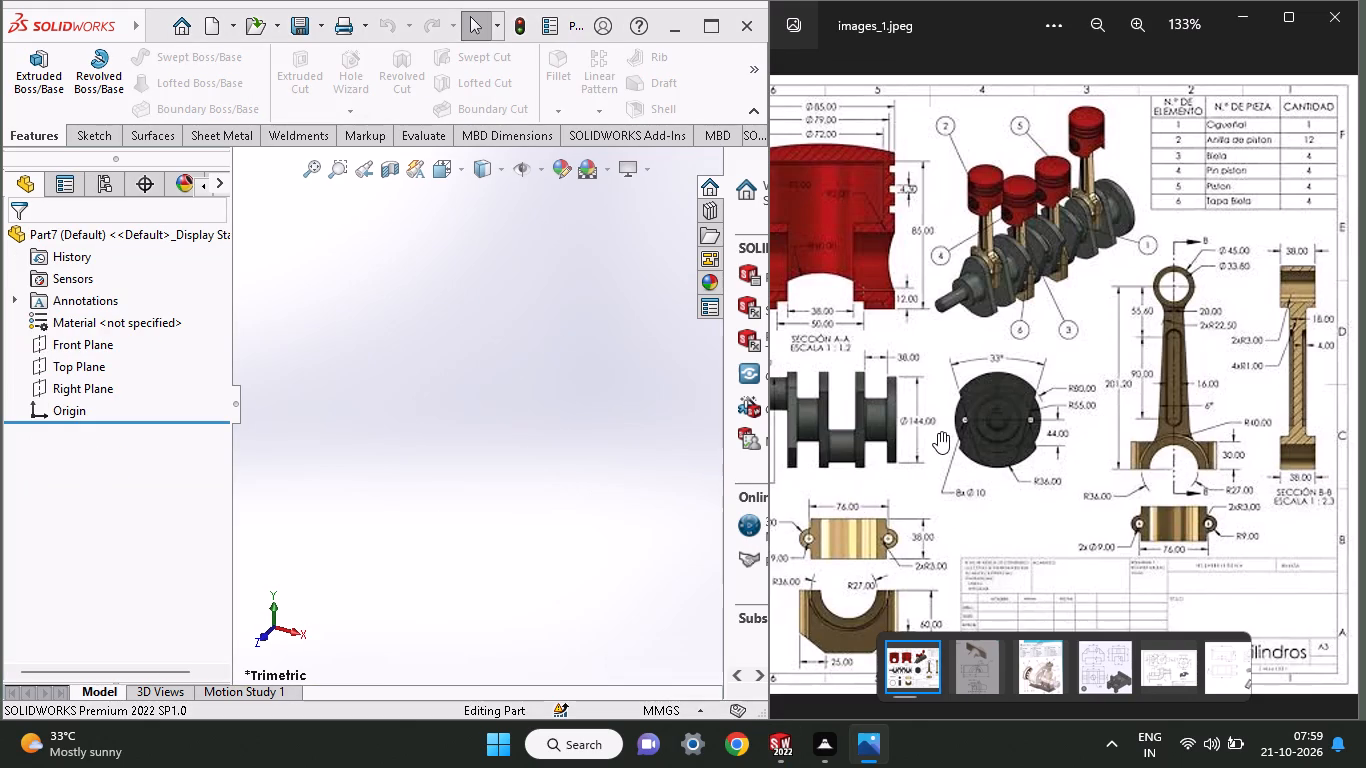
{"action": "middle_click_drag", "start_coordinate": [938, 432], "coordinate": [1024, 455]}
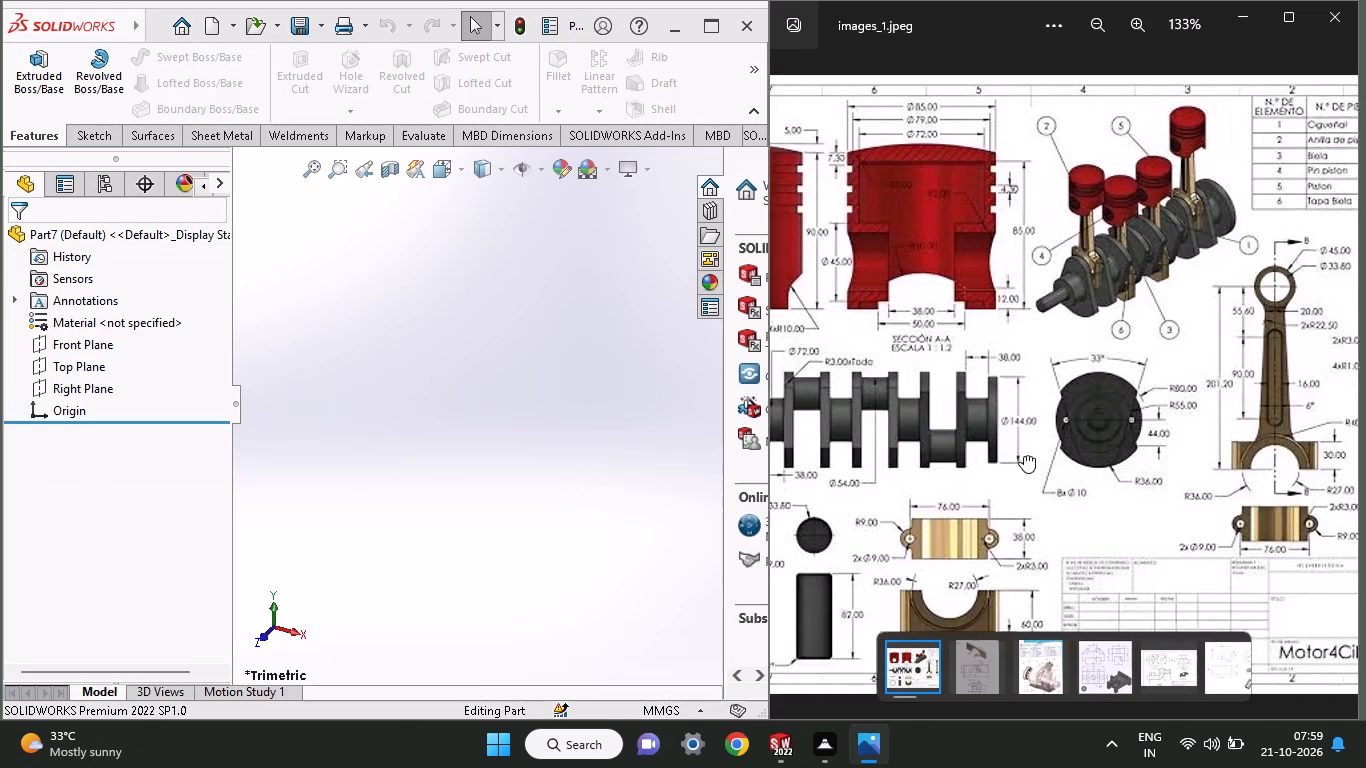
{"action": "middle_click_drag", "start_coordinate": [1024, 455], "coordinate": [756, 491]}
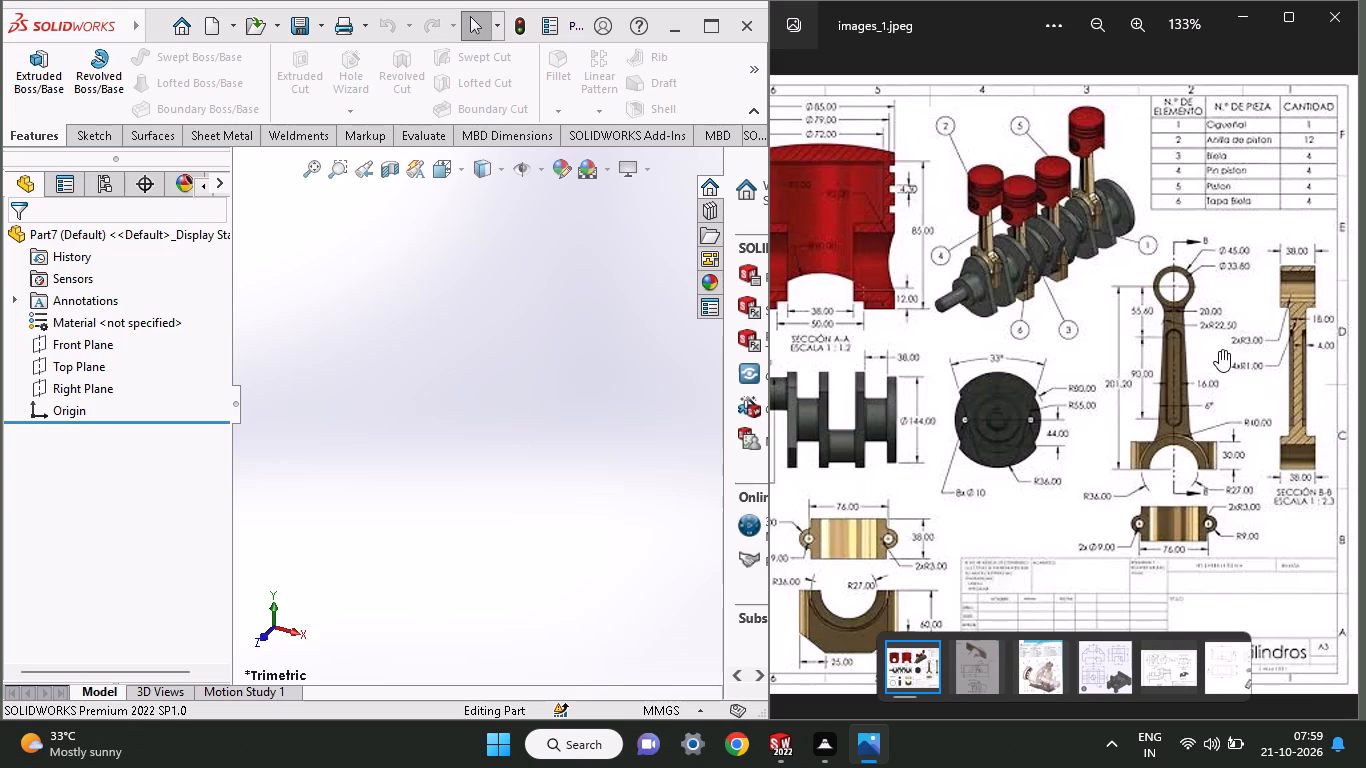
{"action": "scroll", "coordinate": [1219, 350], "scroll_direction": "up", "scroll_amount": 6, "text": "ctrl"}
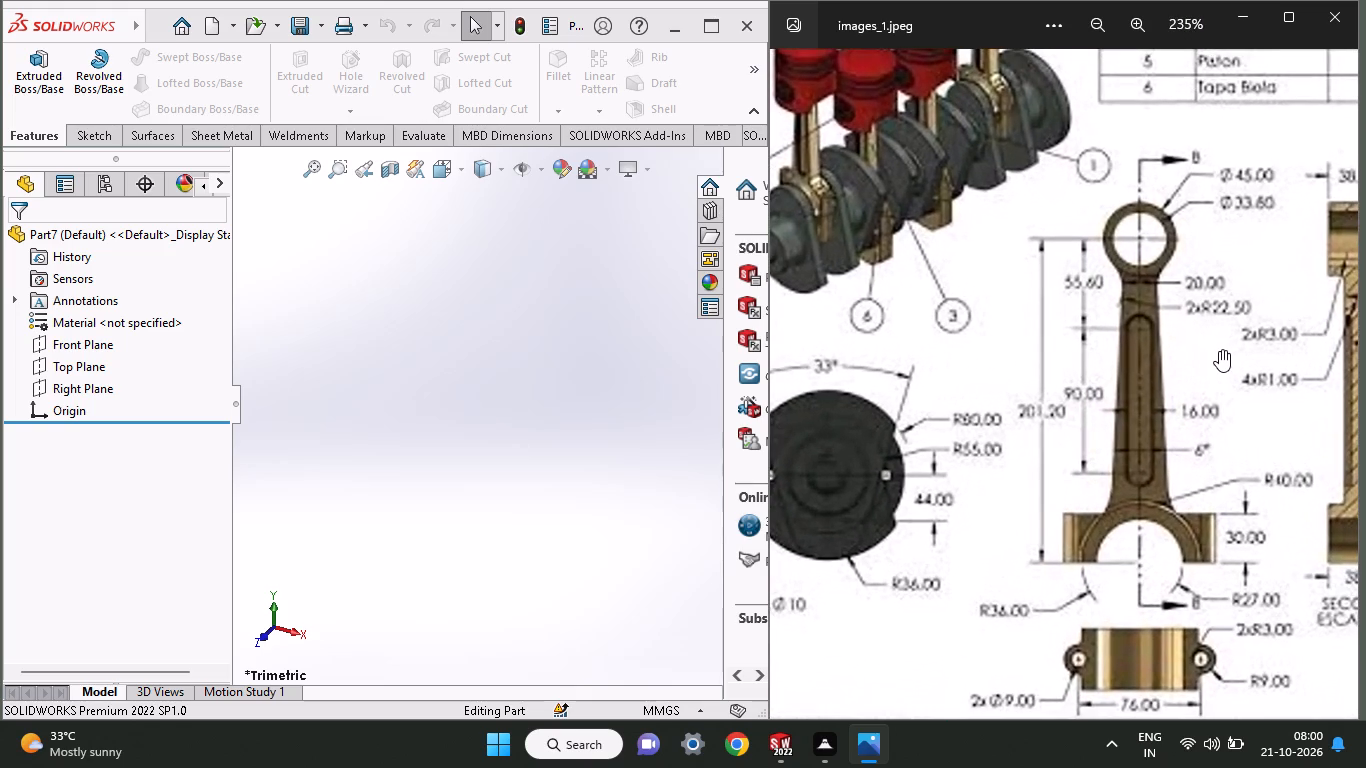
{"action": "middle_click_drag", "start_coordinate": [1219, 350], "coordinate": [1043, 355]}
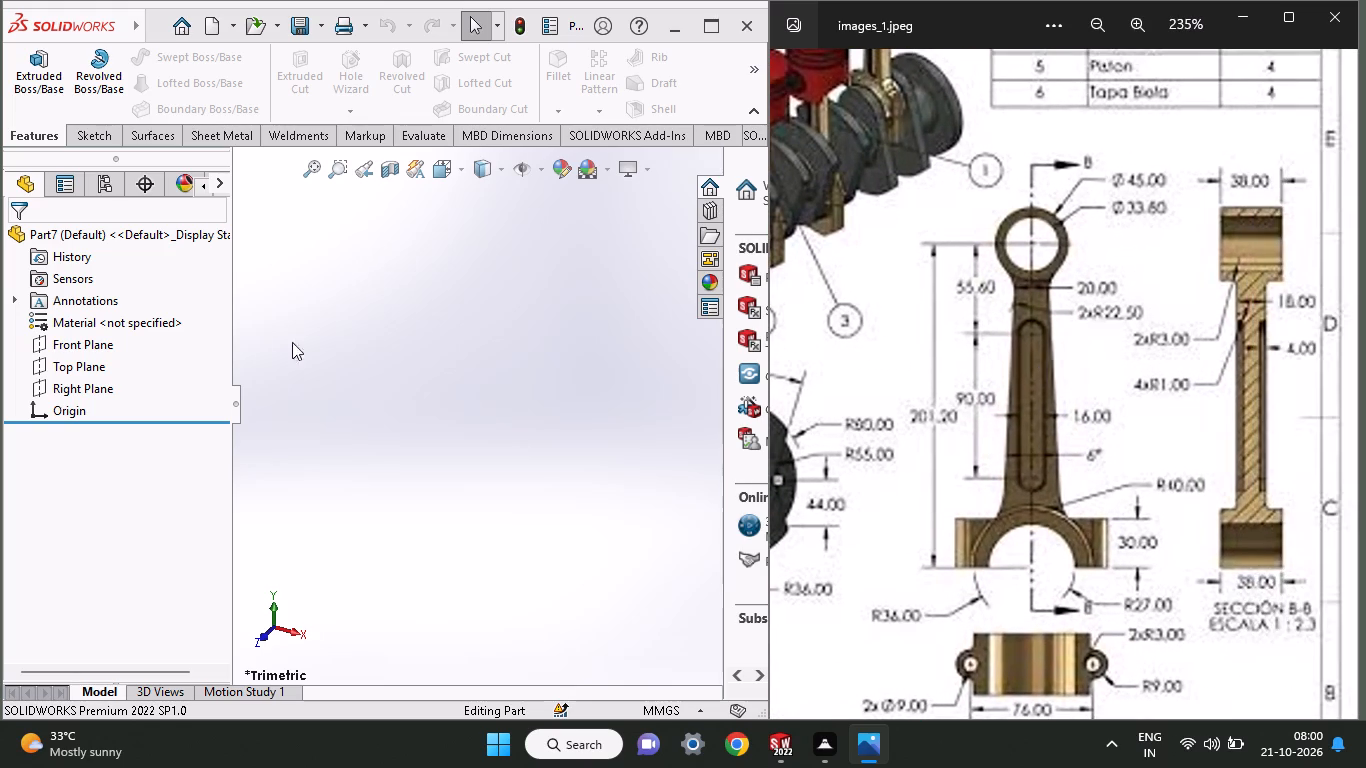
{"action": "left_click", "coordinate": [65, 361]}
{"action": "left_click", "coordinate": [79, 323]}
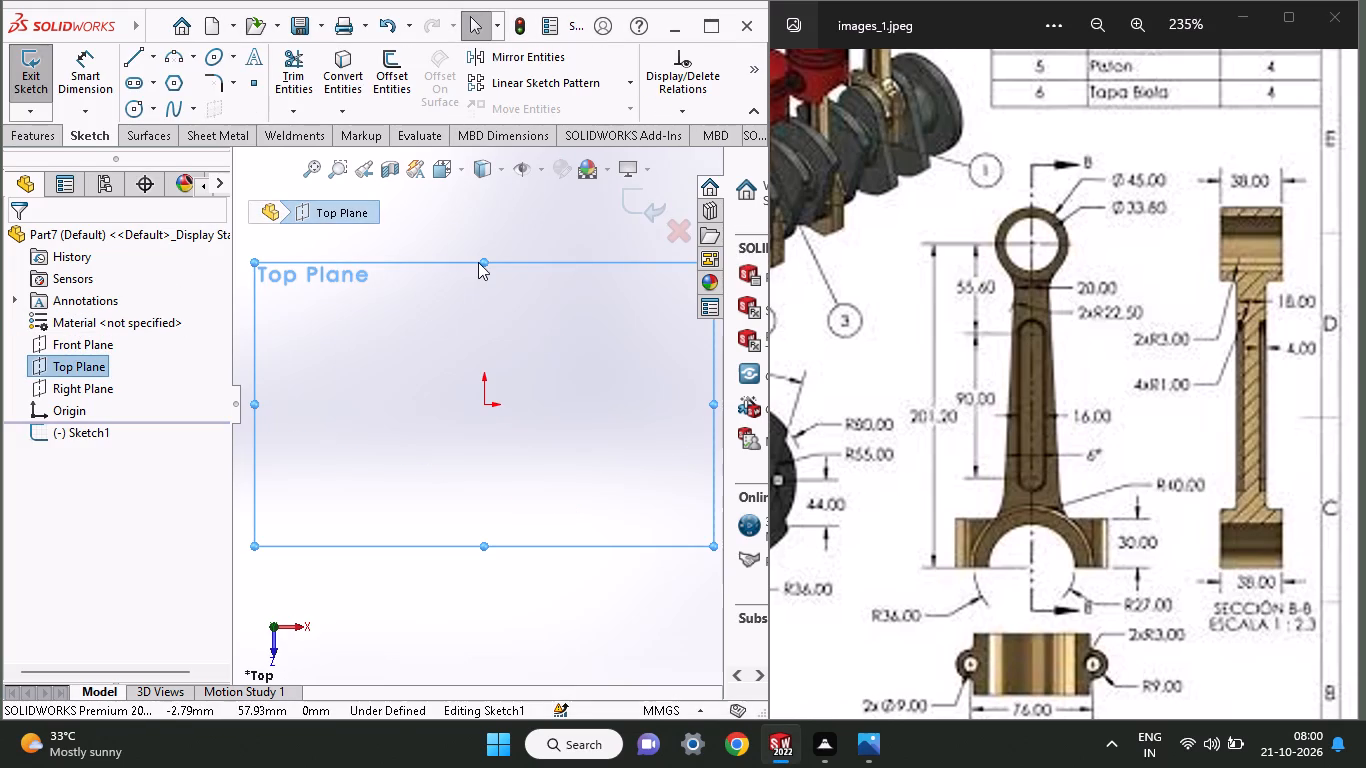
{"action": "left_click", "coordinate": [127, 103]}
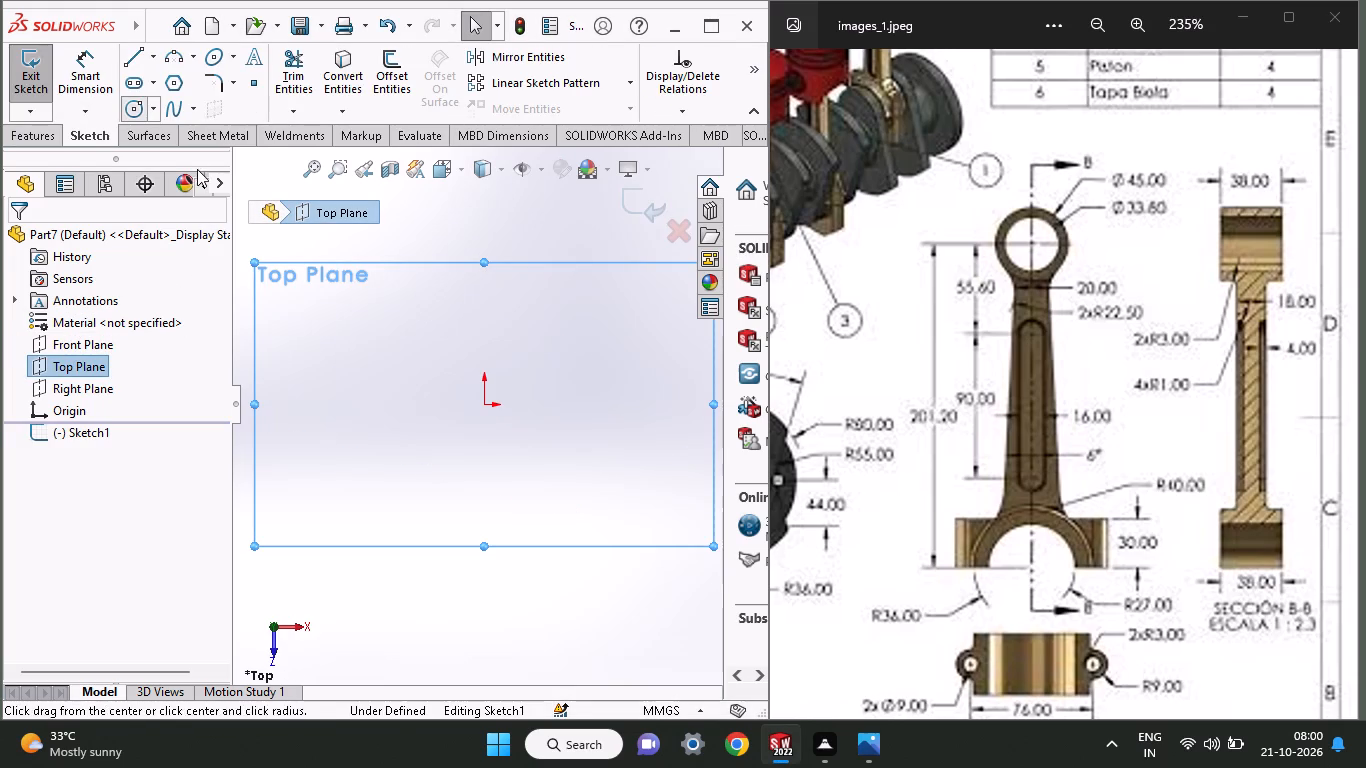
{"action": "left_click", "coordinate": [489, 484]}
{"action": "left_click", "coordinate": [539, 506]}
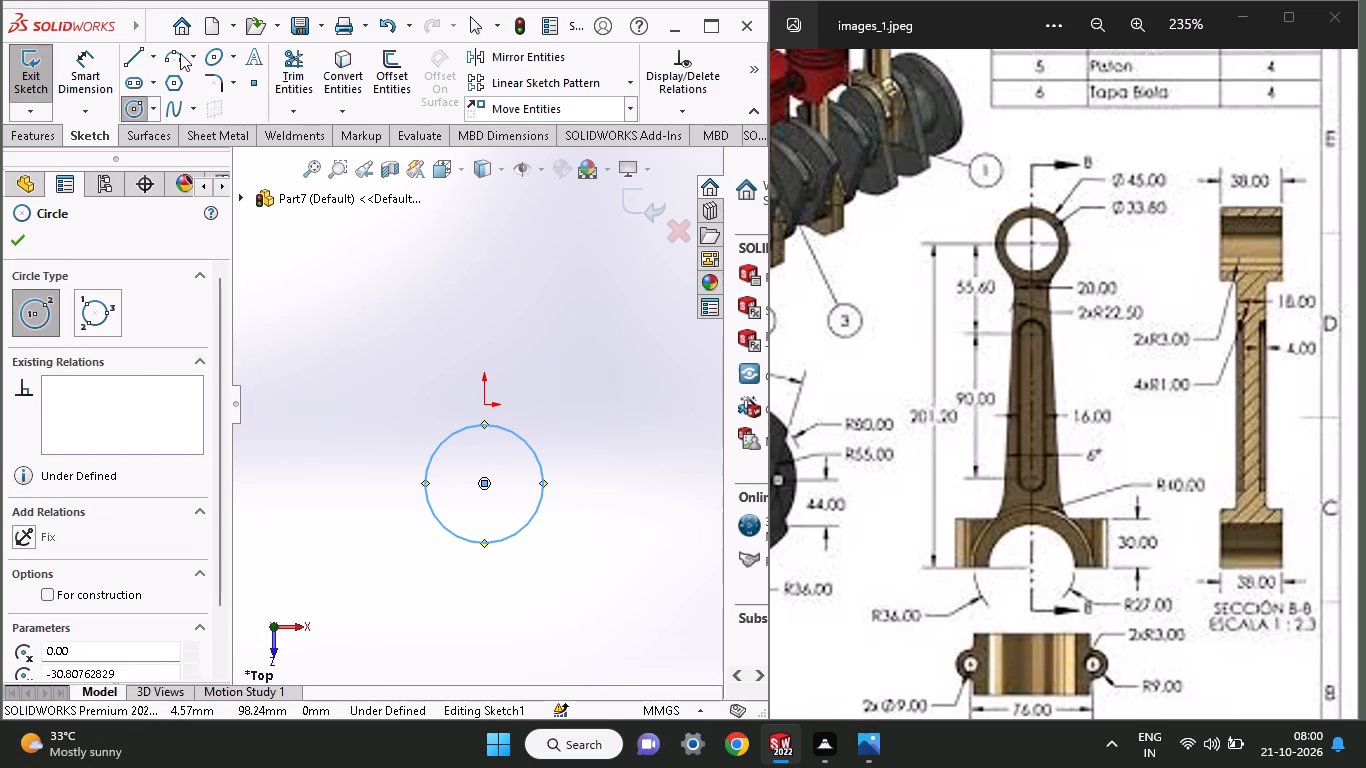
Dimension the circle's diameter to 72 mm.
{"action": "left_click", "coordinate": [80, 67]}
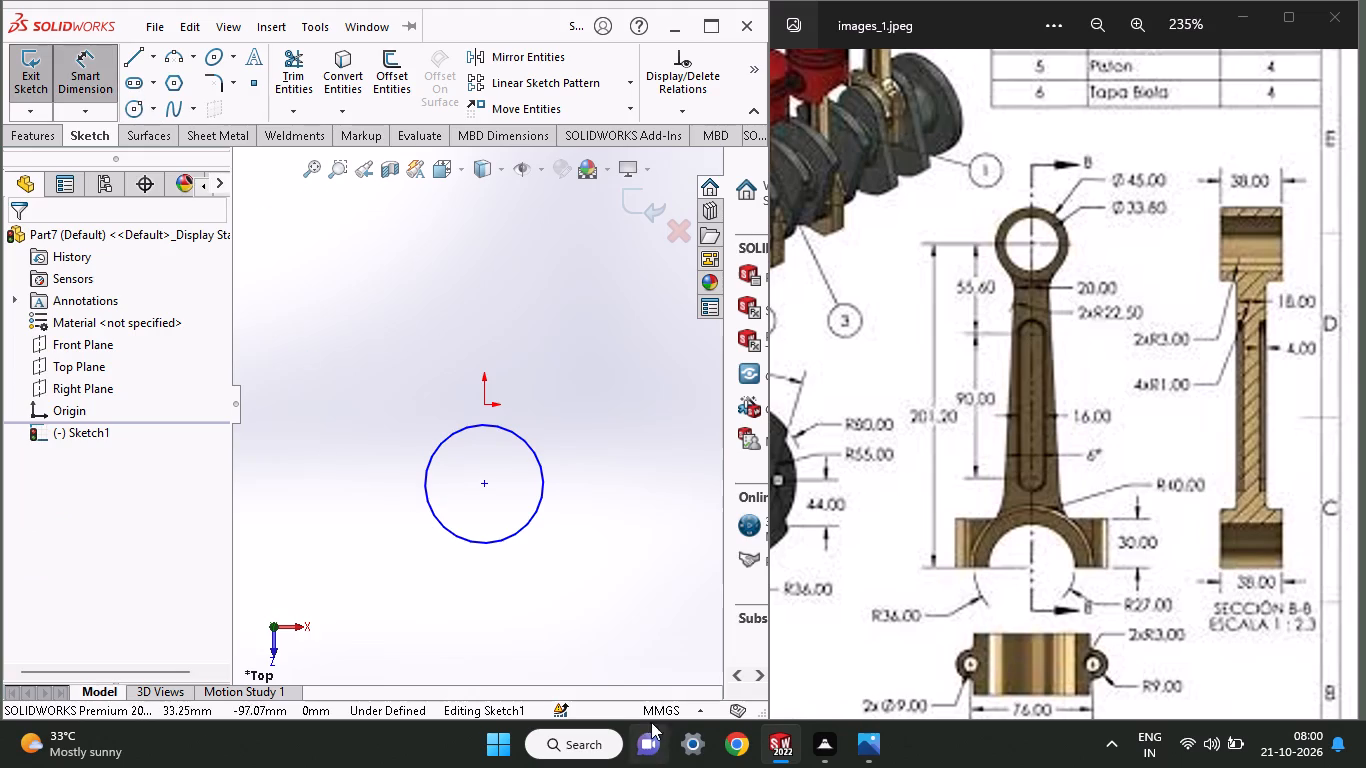
{"action": "left_click", "coordinate": [516, 534]}
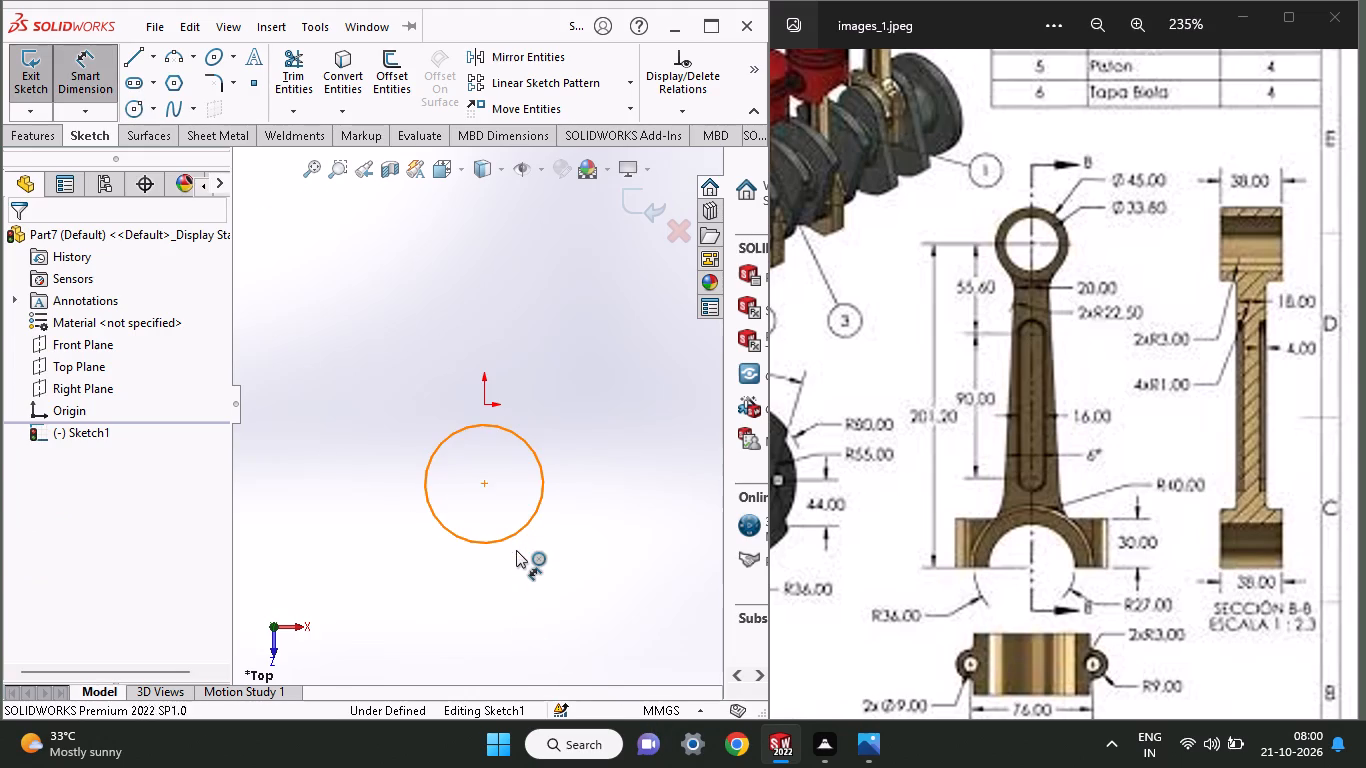
{"action": "left_click", "coordinate": [358, 566]}
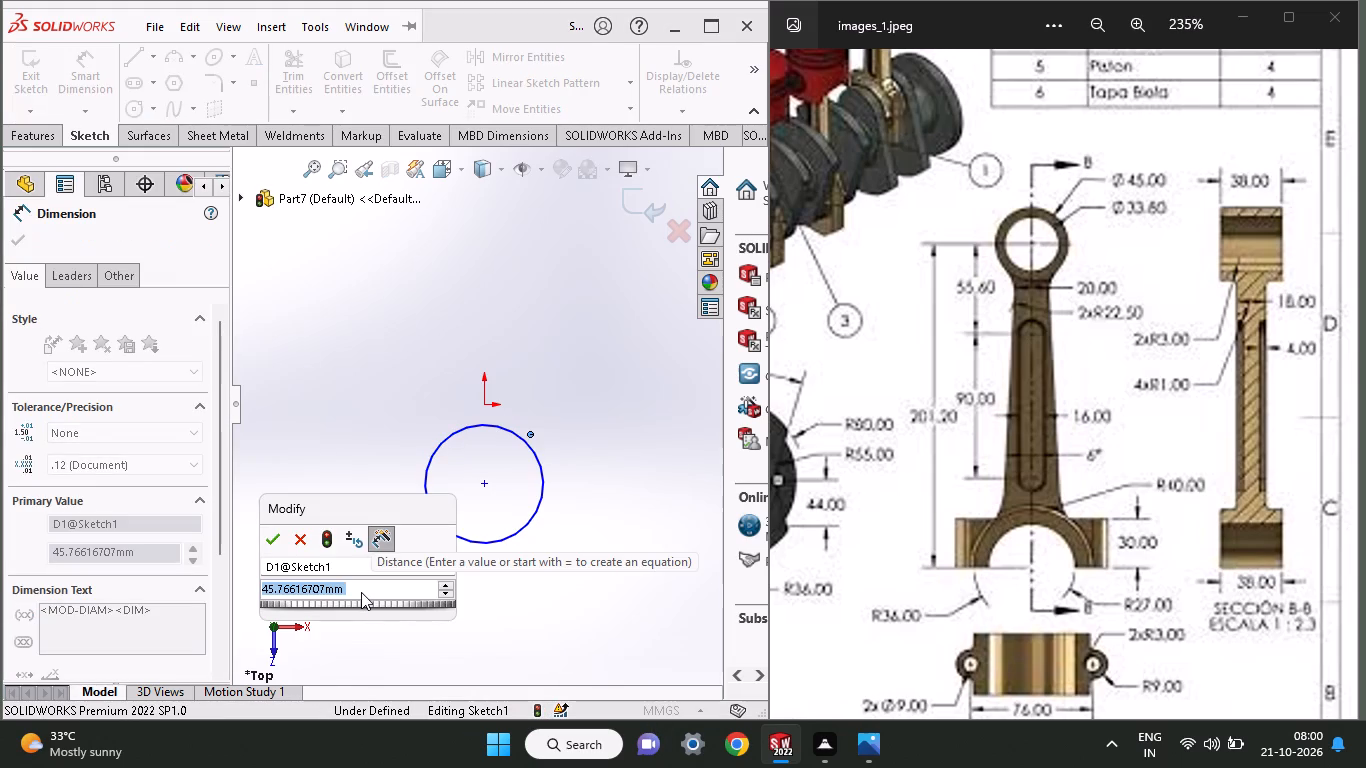
{"action": "type", "text": "72"}
{"action": "key", "text": "Return"}
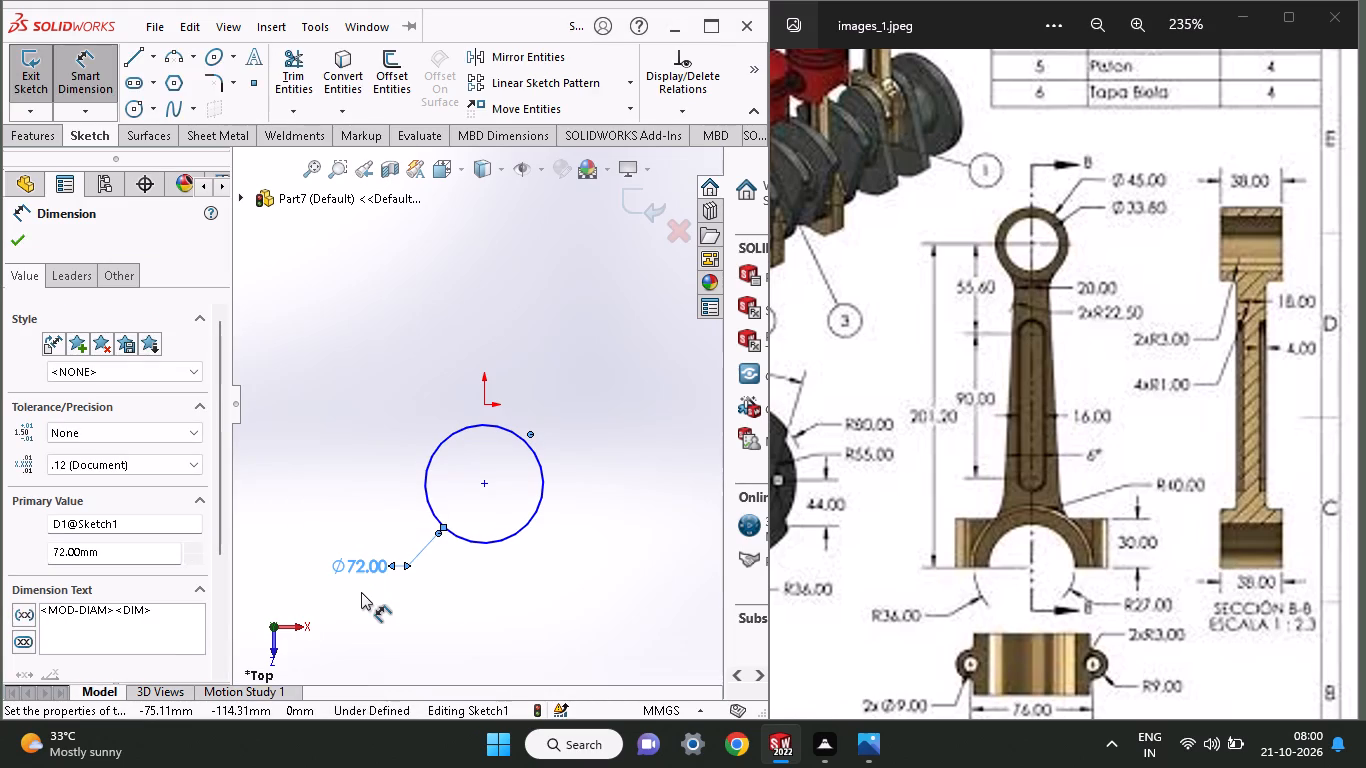
Dimension the vertical distance between the origin and the 72 mm circle's centre to 201.20 mm.
{"action": "left_click", "coordinate": [488, 484]}
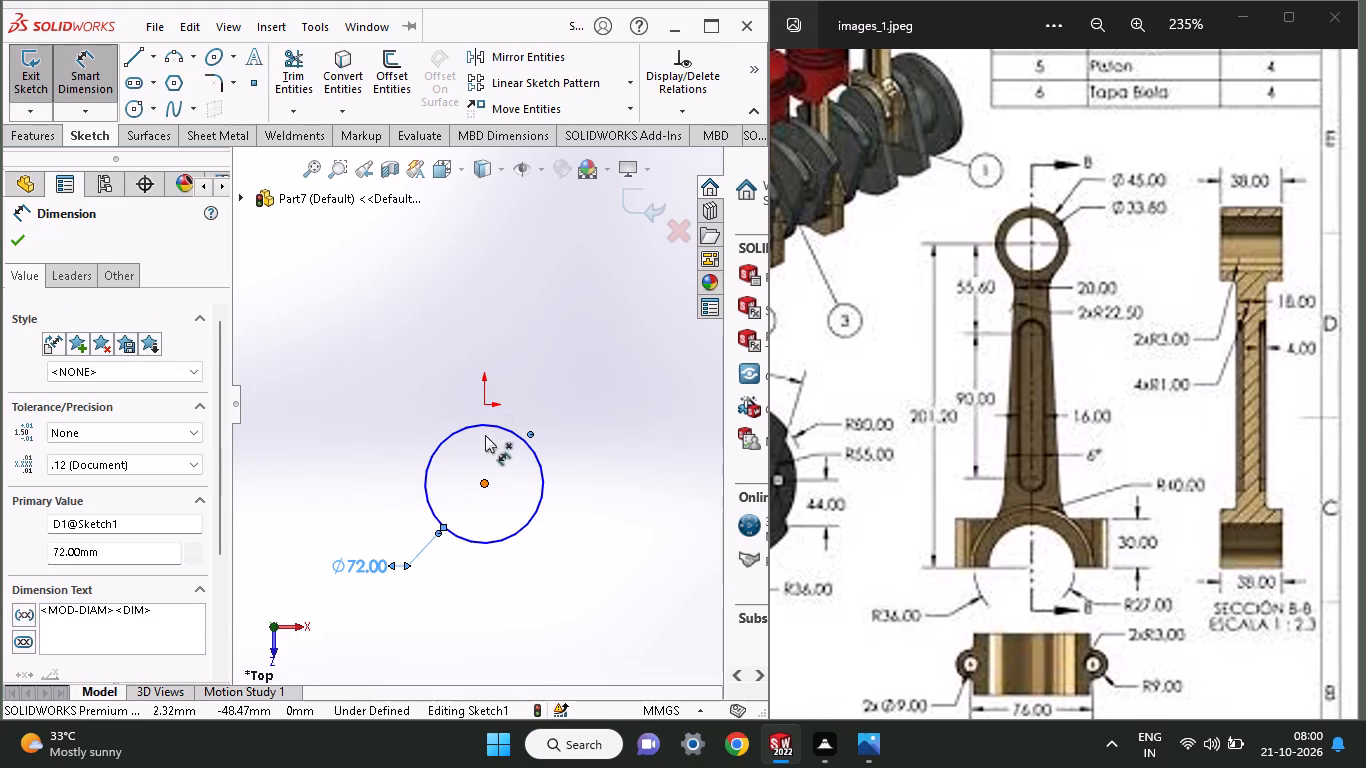
{"action": "left_click", "coordinate": [484, 407]}
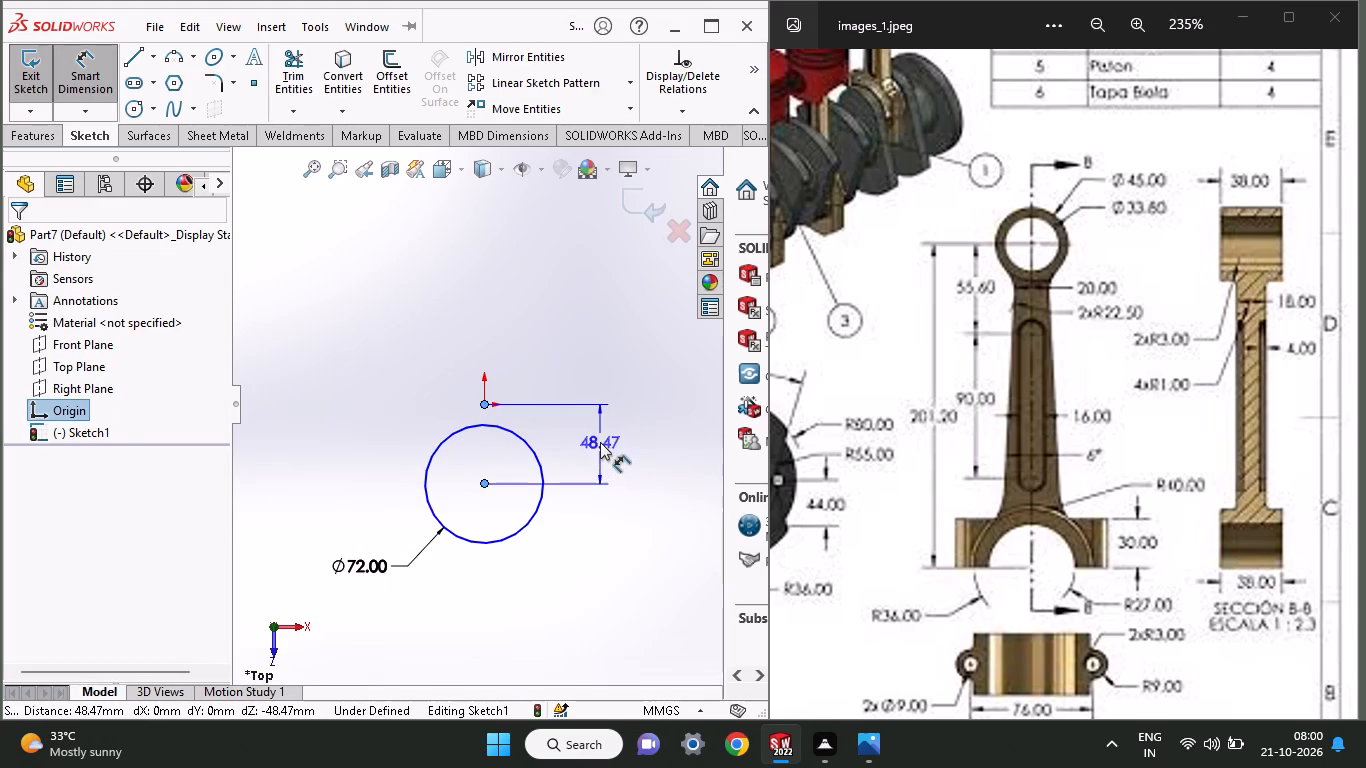
{"action": "left_click", "coordinate": [600, 442]}
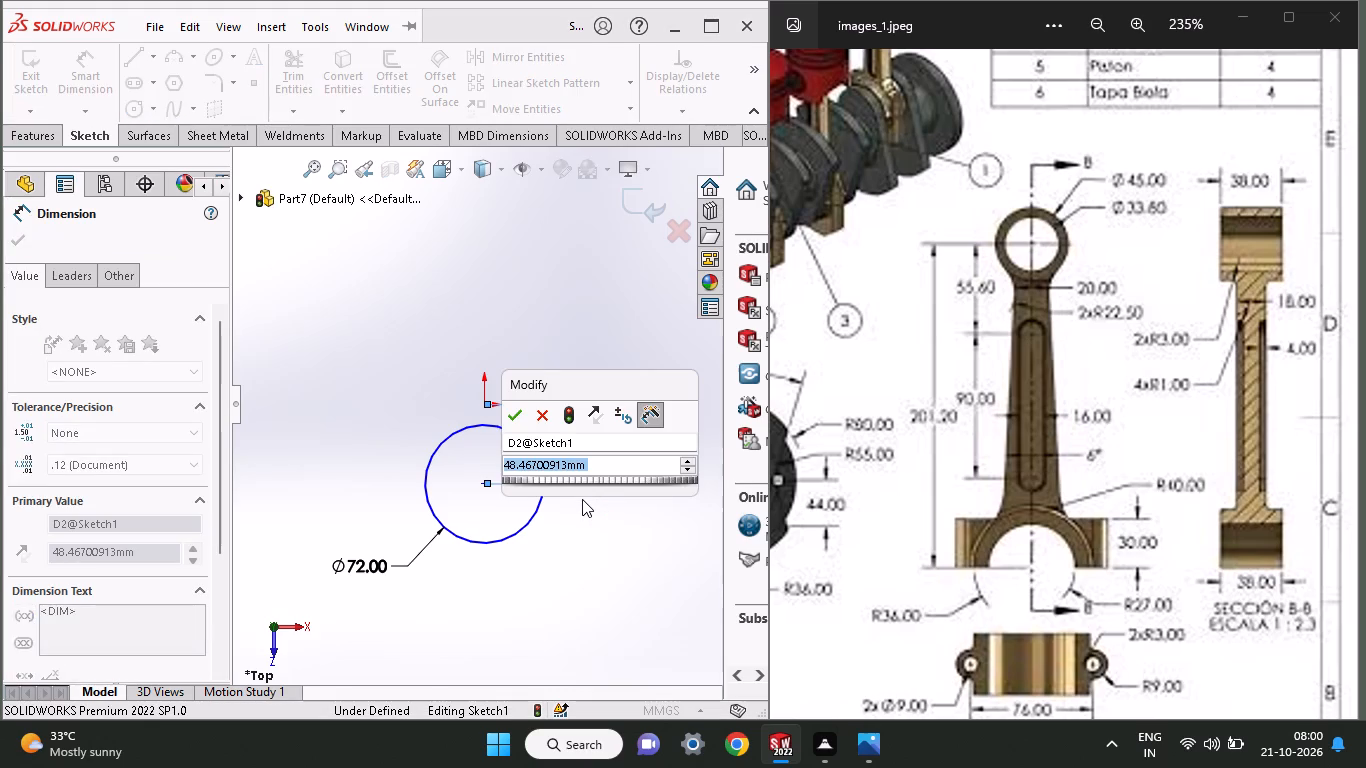
{"action": "type", "text": "201.20"}
{"action": "key", "text": "Return"}
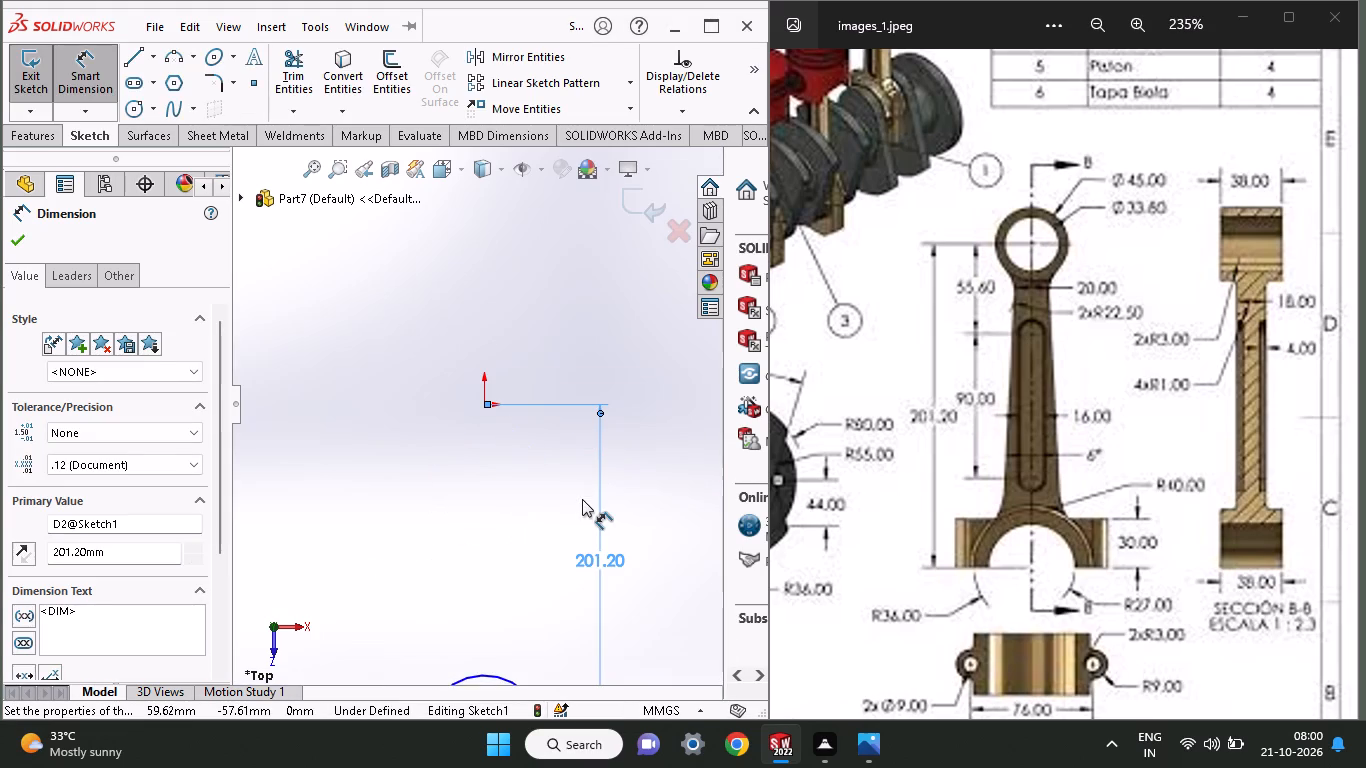
Halve the distance between the origin and the 72 mm circle's centre, setting it to 100.60 mm.
{"action": "double_click", "coordinate": [616, 561]}
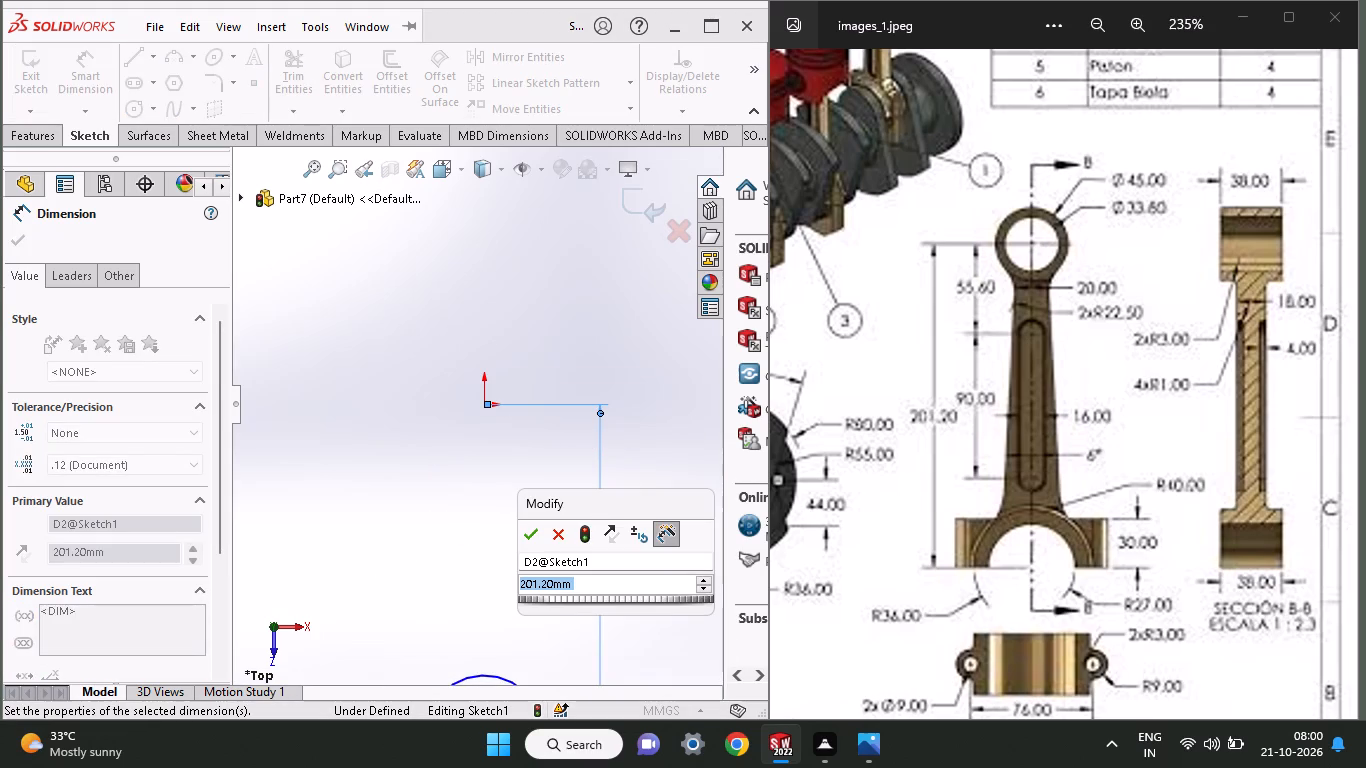
{"action": "left_click", "coordinate": [601, 585]}
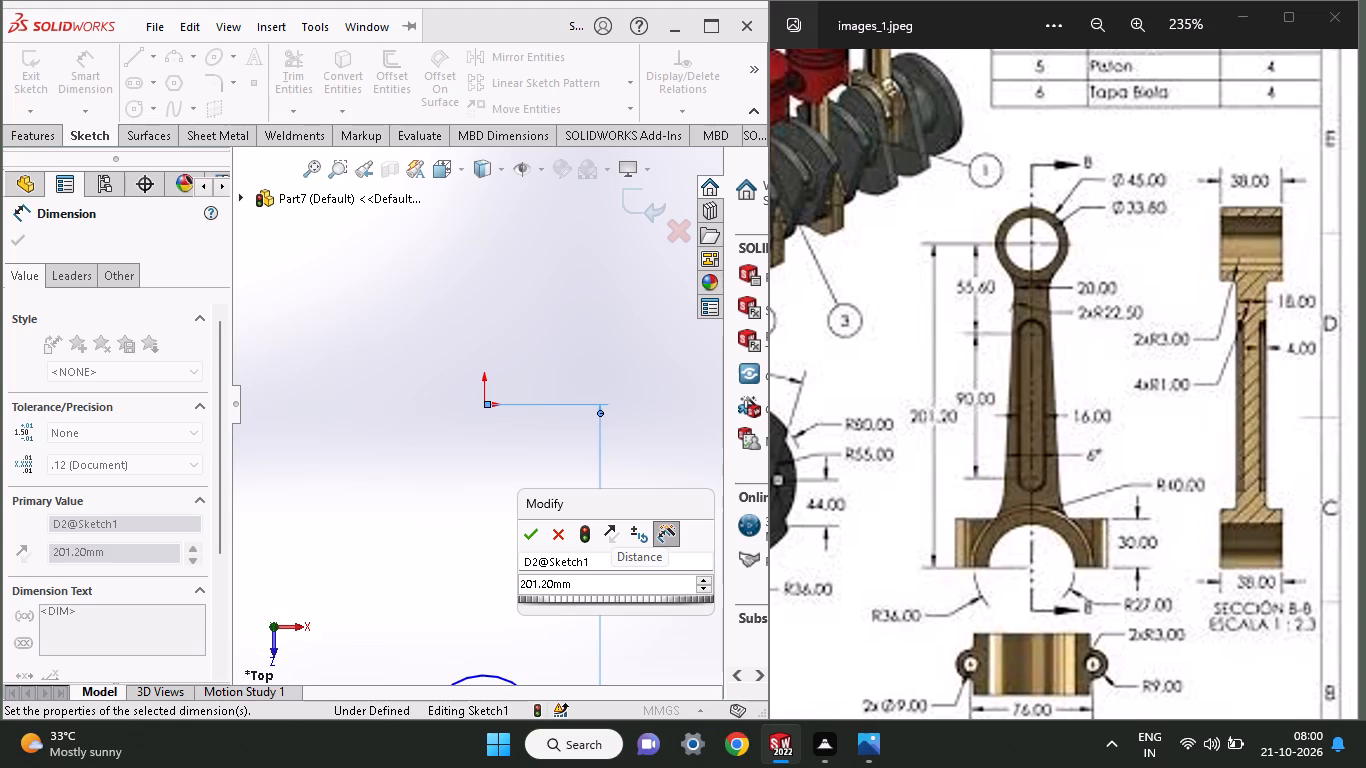
{"action": "key", "text": "BackSpace"}
{"action": "key", "text": "BackSpace"}
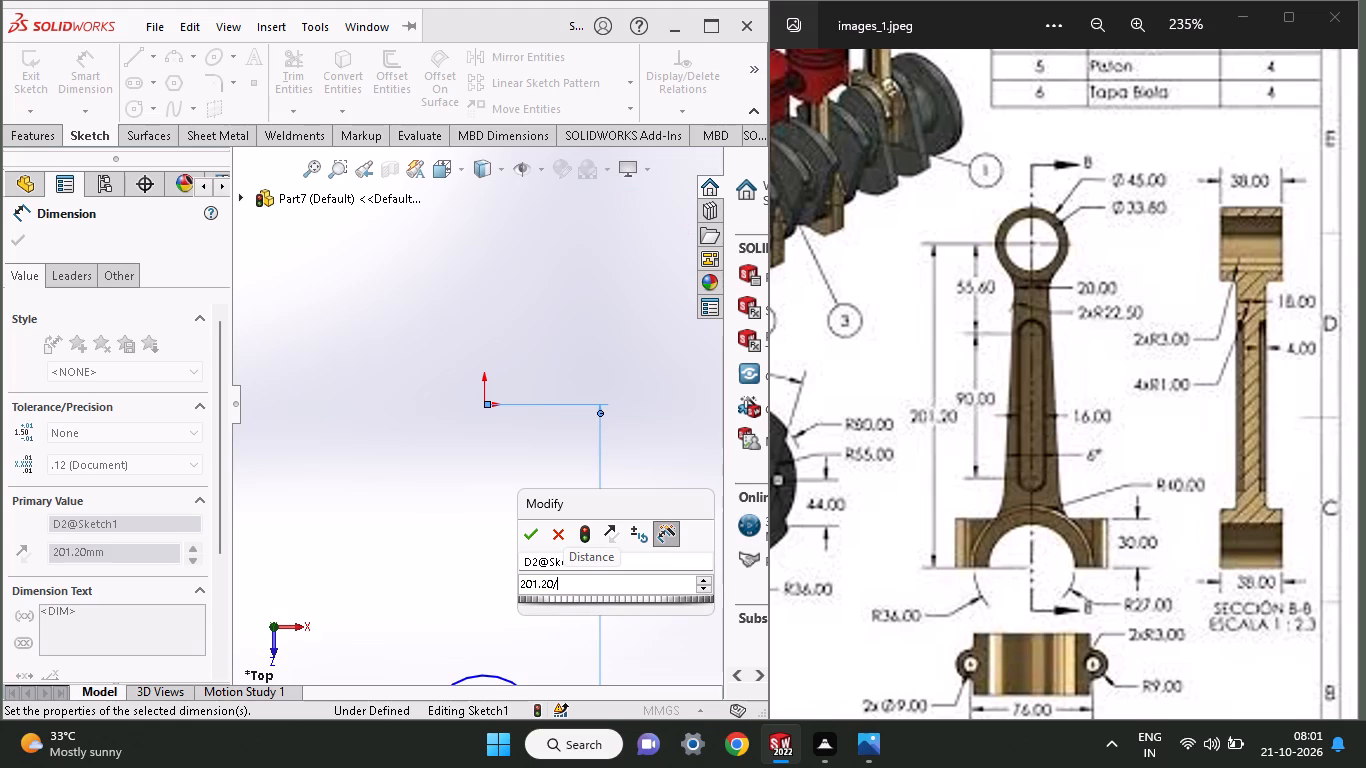
{"action": "key", "text": "Return"}
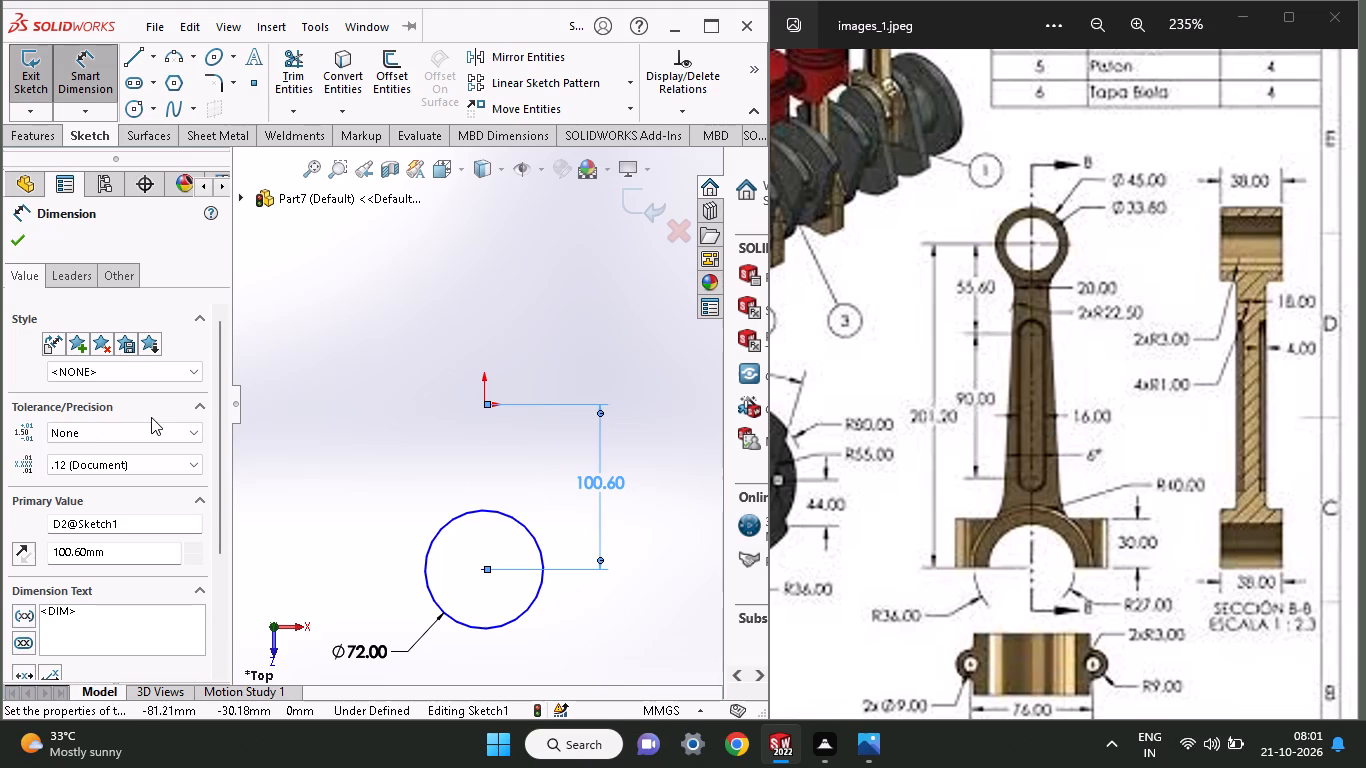
Draw a second circle about 88 mm directly above the origin and dimension its diameter to 45 mm.
{"action": "left_click", "coordinate": [136, 104]}
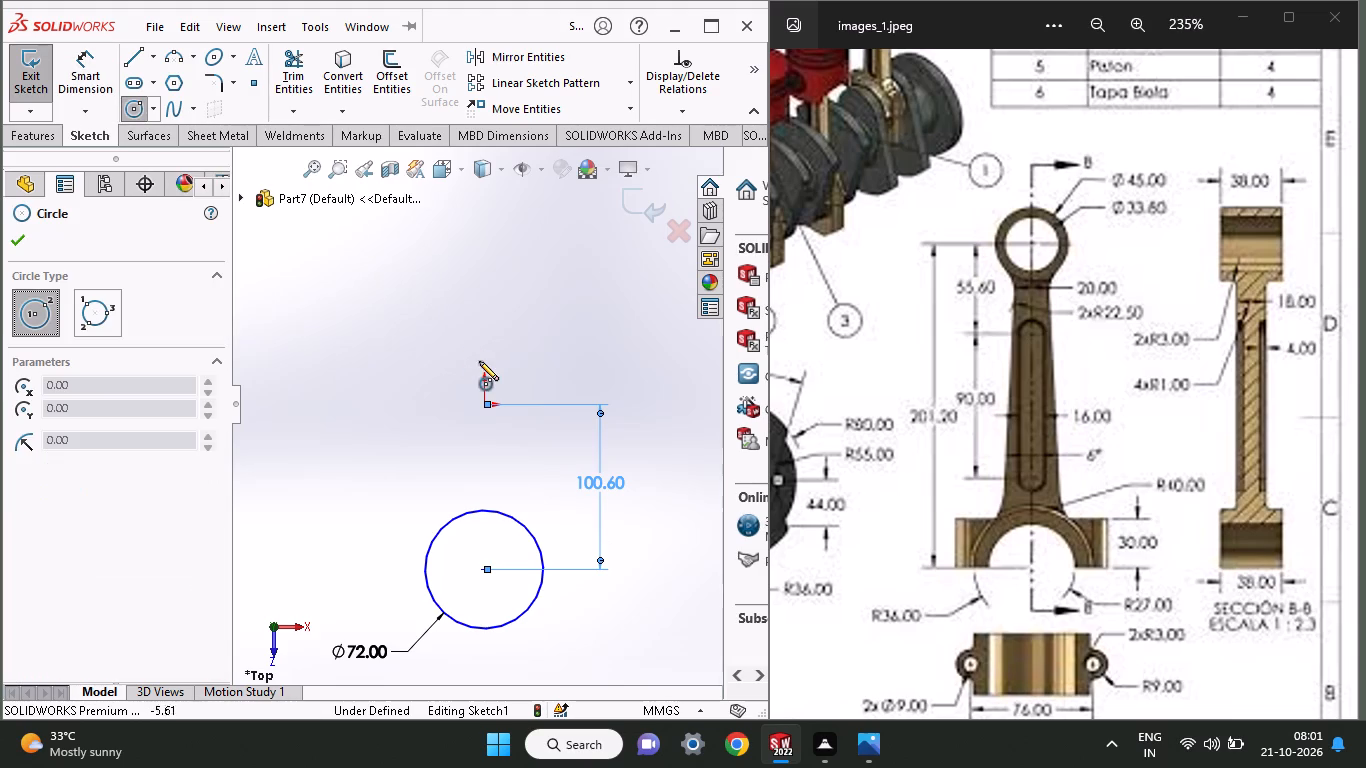
{"action": "left_click", "coordinate": [486, 260]}
{"action": "left_click", "coordinate": [508, 281]}
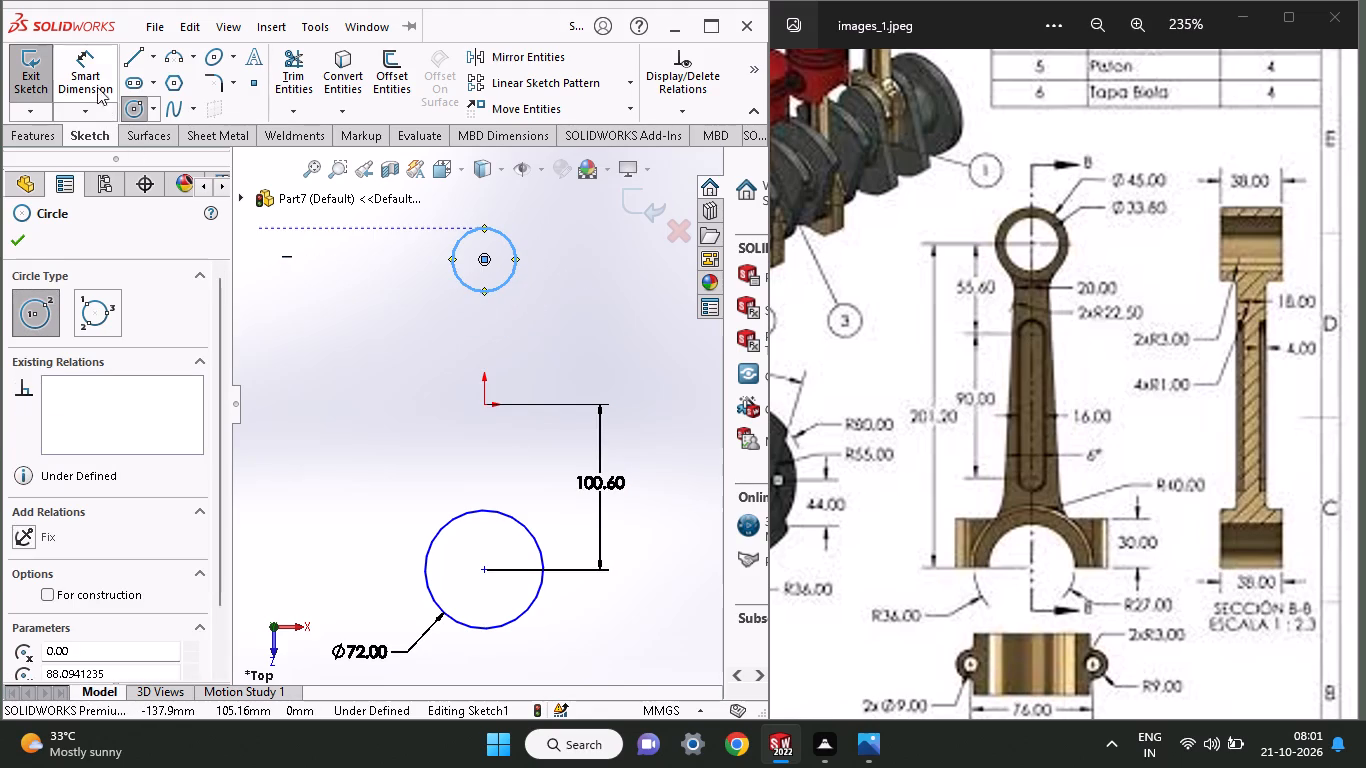
{"action": "left_click", "coordinate": [92, 77]}
{"action": "left_click", "coordinate": [513, 274]}
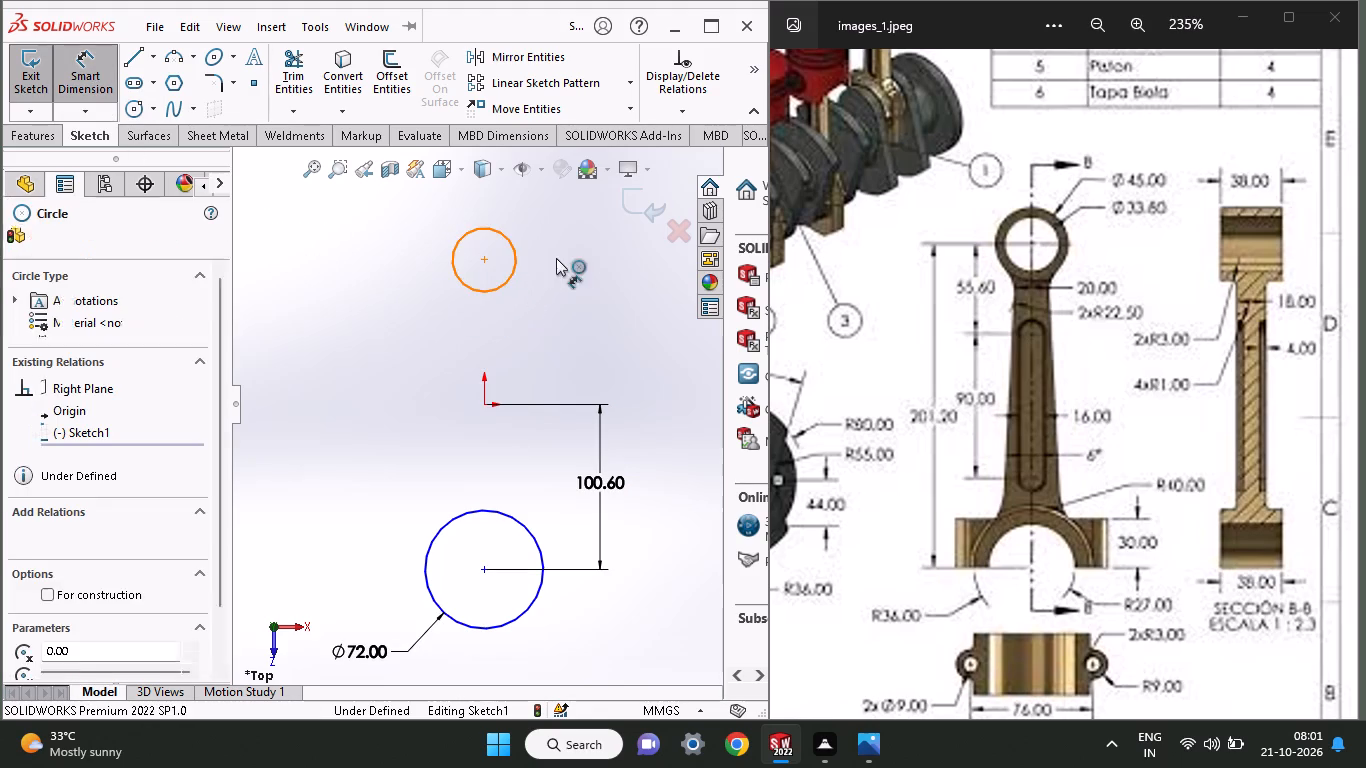
{"action": "left_click", "coordinate": [556, 258]}
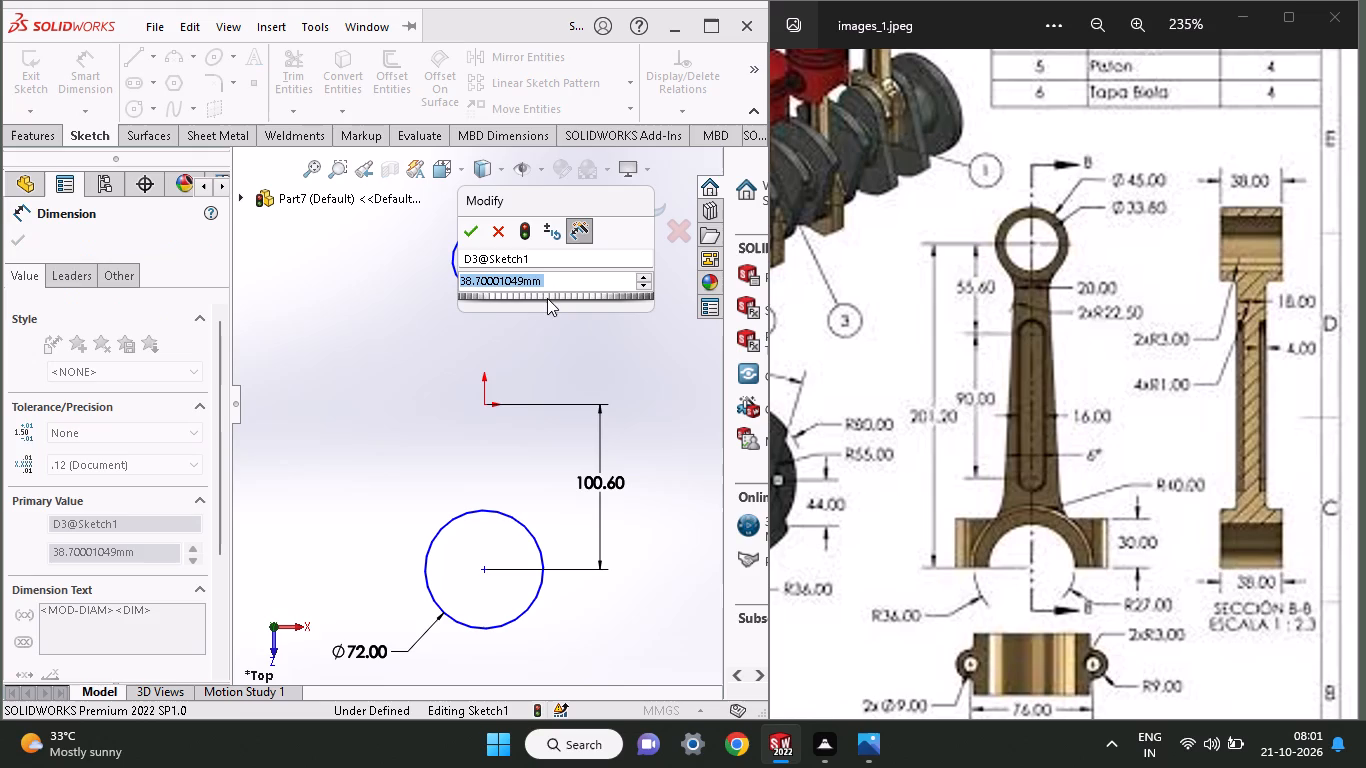
{"action": "key", "text": "4"}
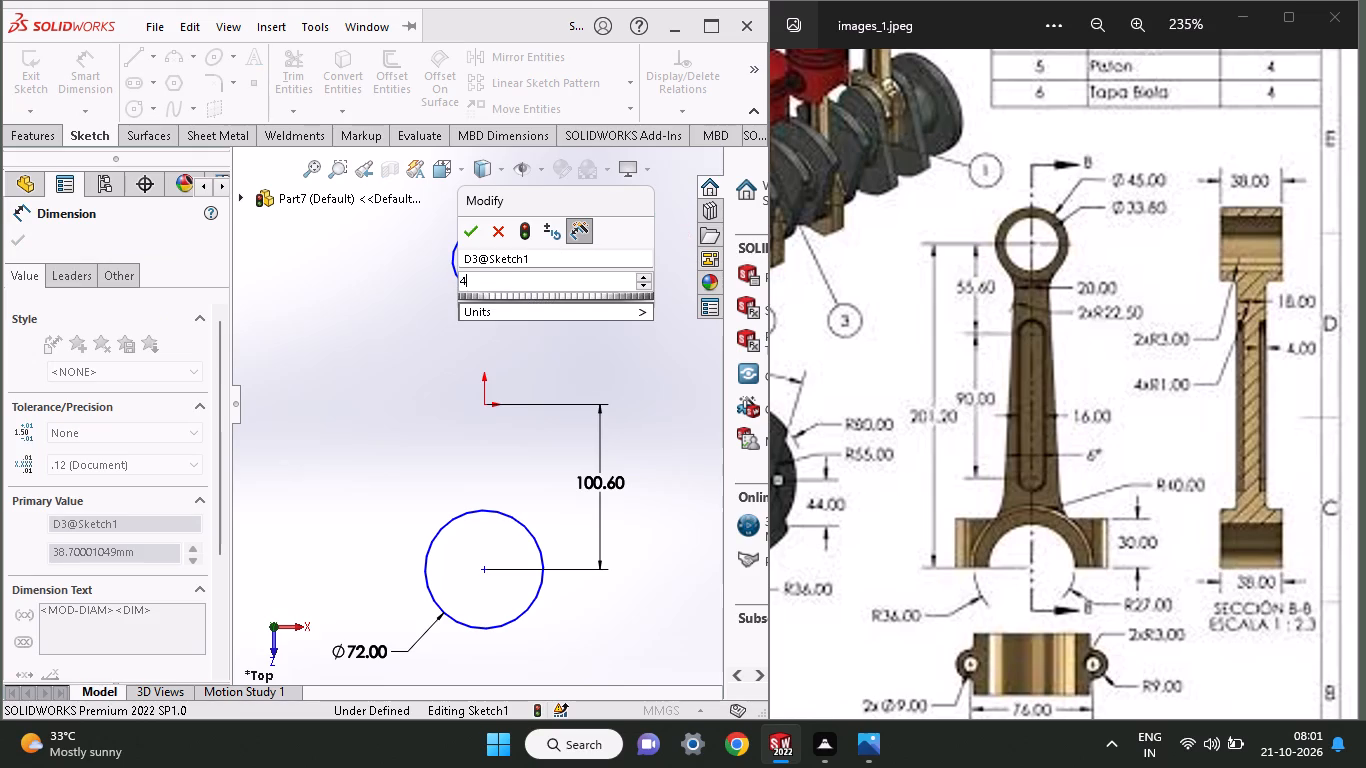
{"action": "key", "text": "5"}
{"action": "key", "text": "Return"}
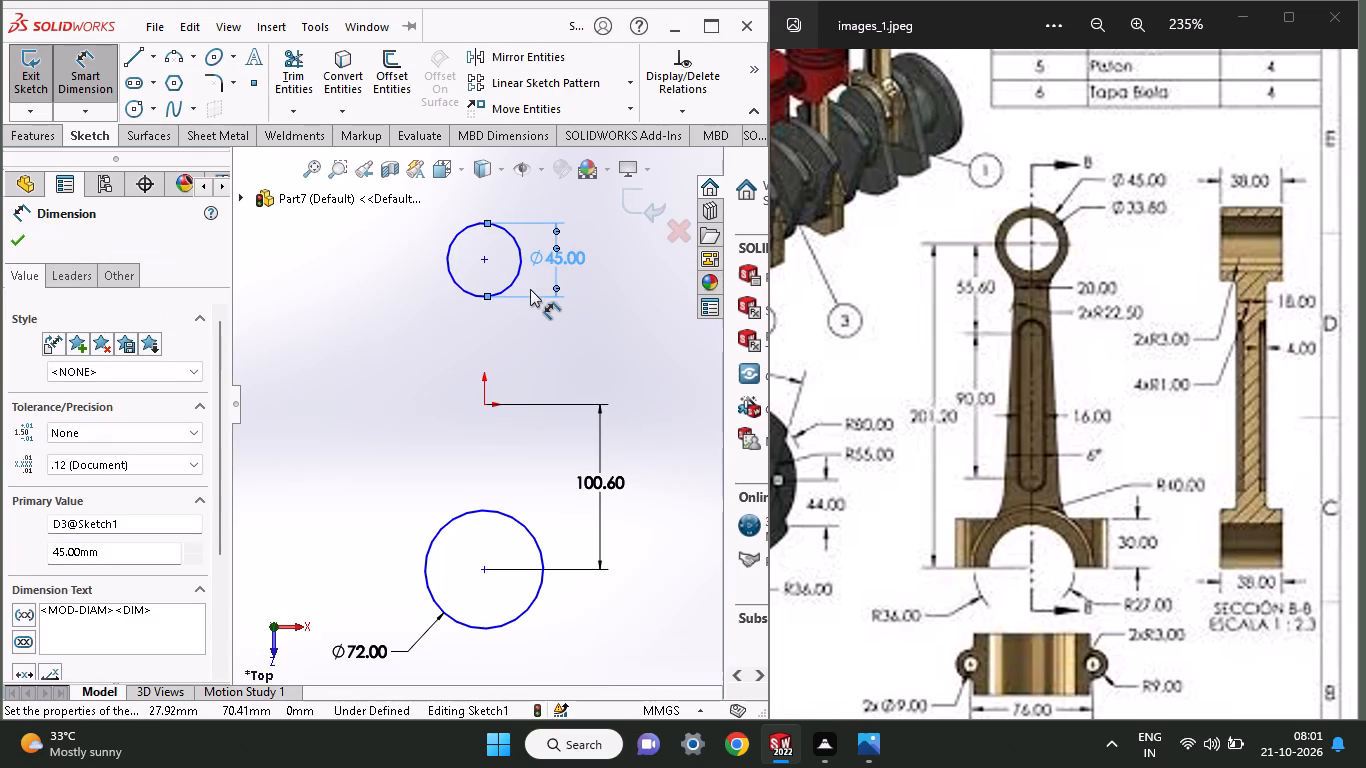
Dimension the vertical distance between the origin and the 45 mm circle's centre to 100.60 mm.
{"action": "left_click", "coordinate": [482, 407]}
{"action": "left_click", "coordinate": [484, 262]}
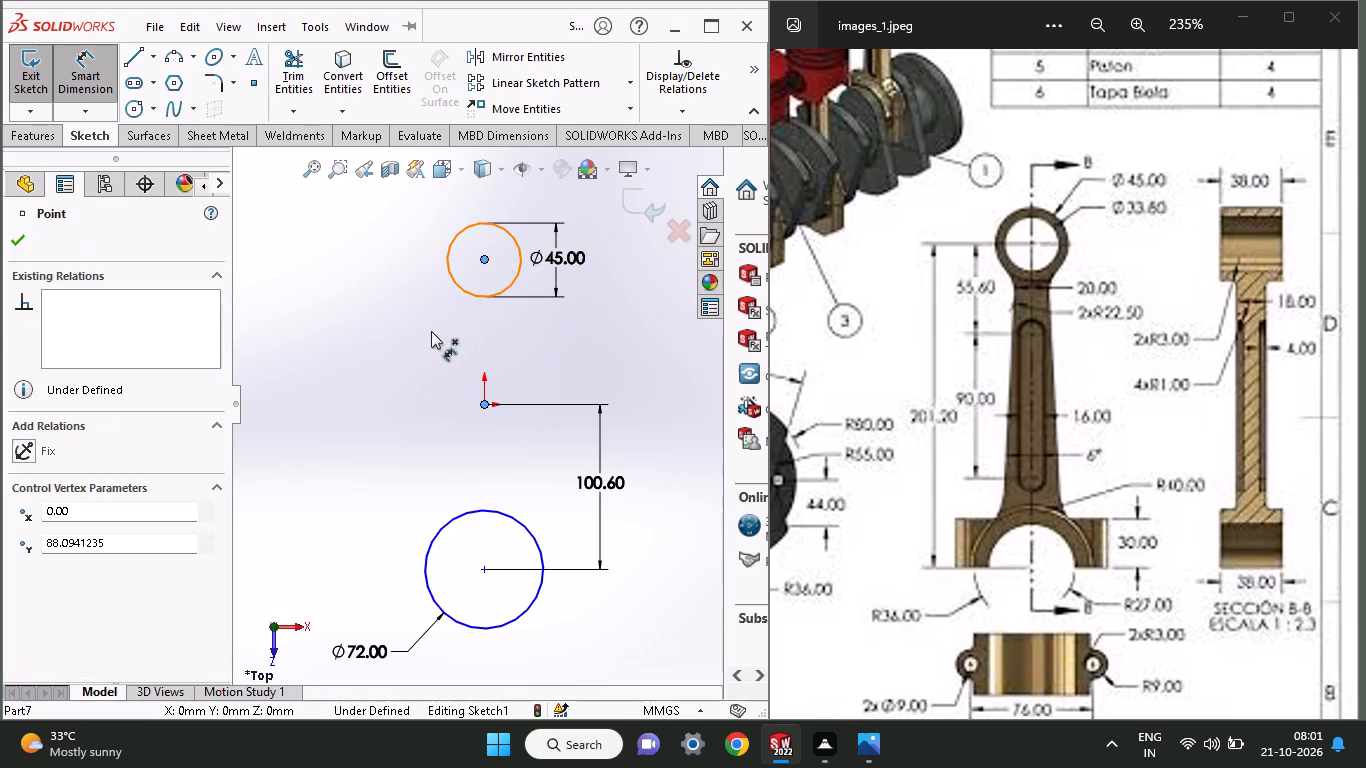
{"action": "left_click", "coordinate": [347, 341]}
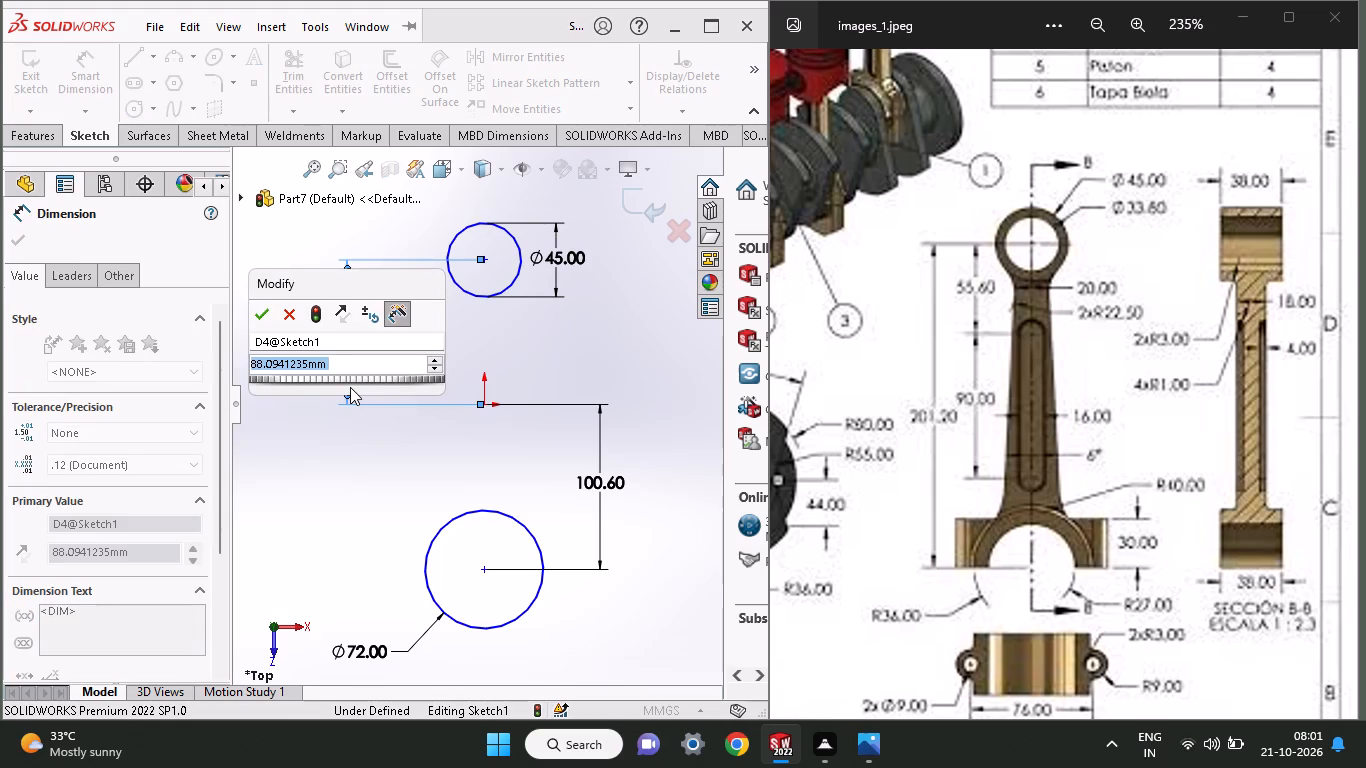
{"action": "type", "text": "100.60"}
{"action": "key", "text": "Return"}
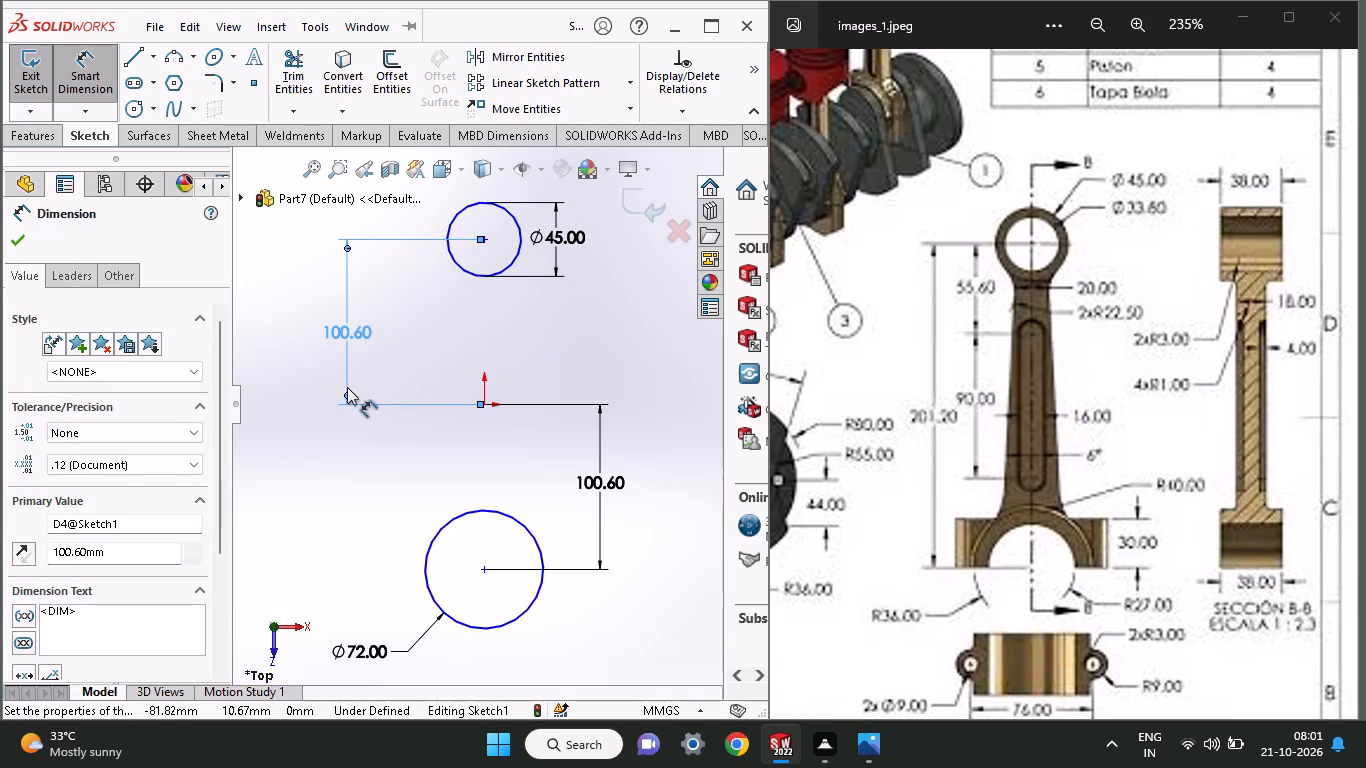
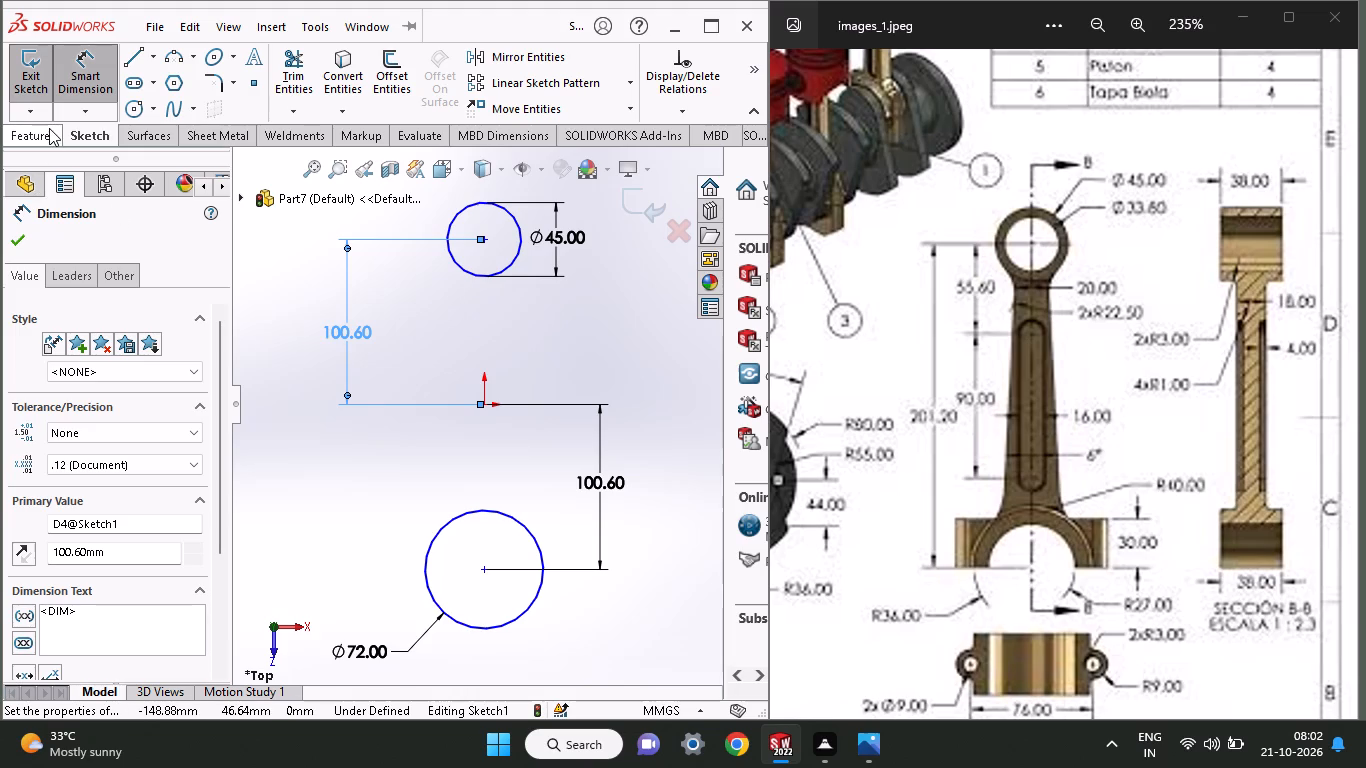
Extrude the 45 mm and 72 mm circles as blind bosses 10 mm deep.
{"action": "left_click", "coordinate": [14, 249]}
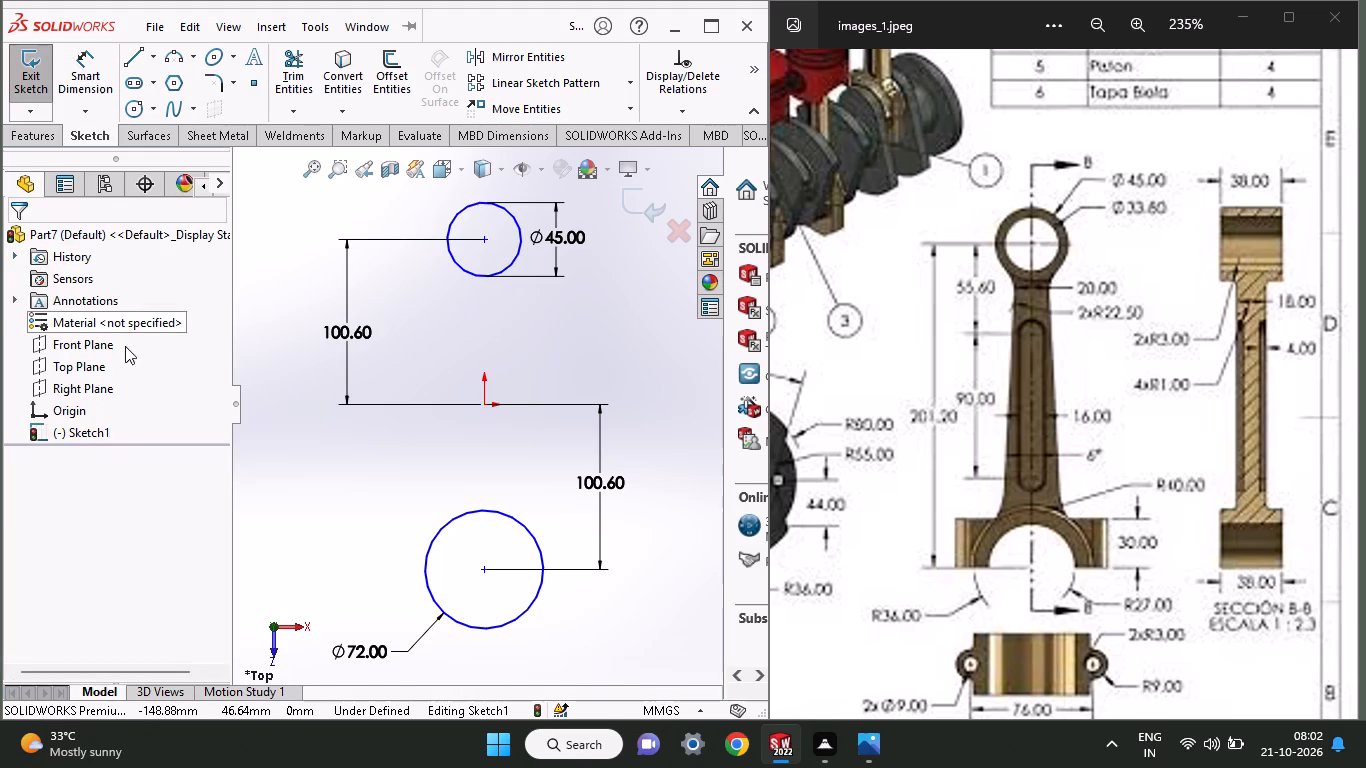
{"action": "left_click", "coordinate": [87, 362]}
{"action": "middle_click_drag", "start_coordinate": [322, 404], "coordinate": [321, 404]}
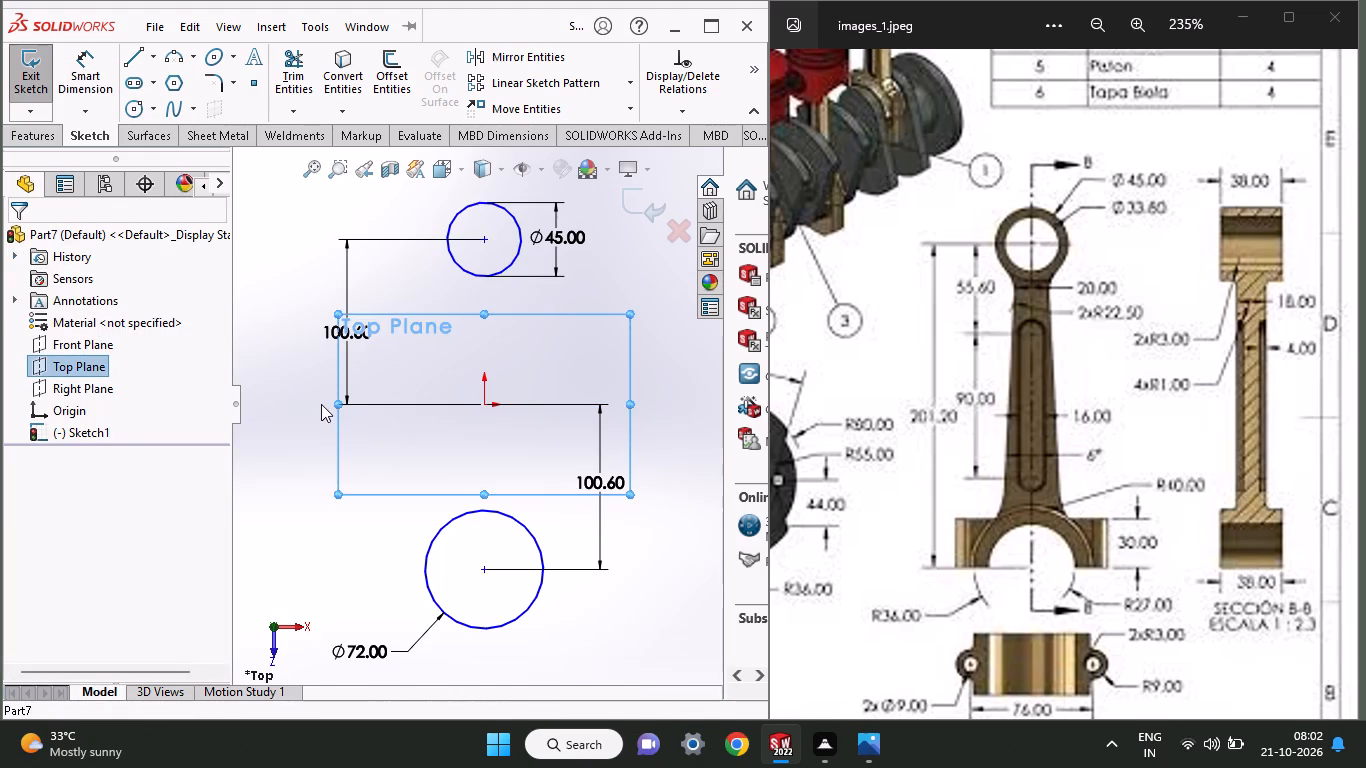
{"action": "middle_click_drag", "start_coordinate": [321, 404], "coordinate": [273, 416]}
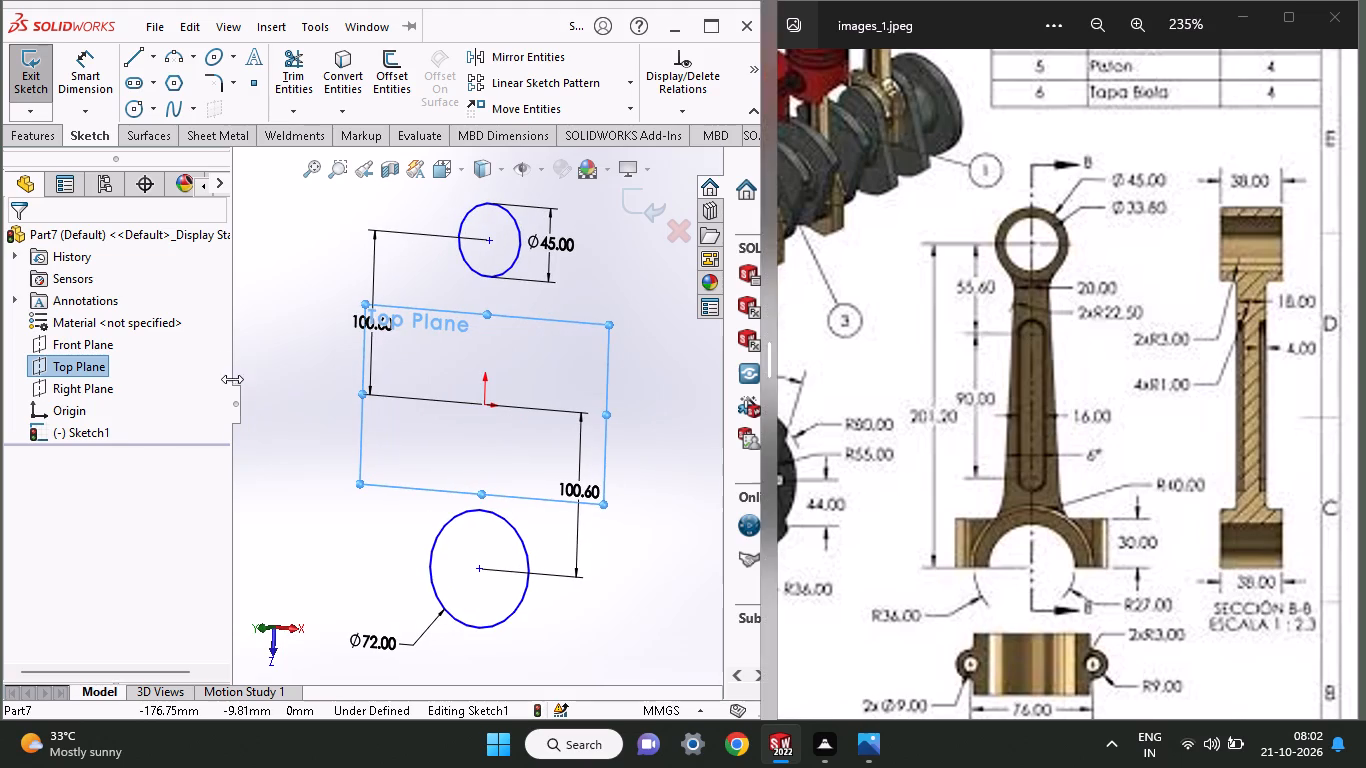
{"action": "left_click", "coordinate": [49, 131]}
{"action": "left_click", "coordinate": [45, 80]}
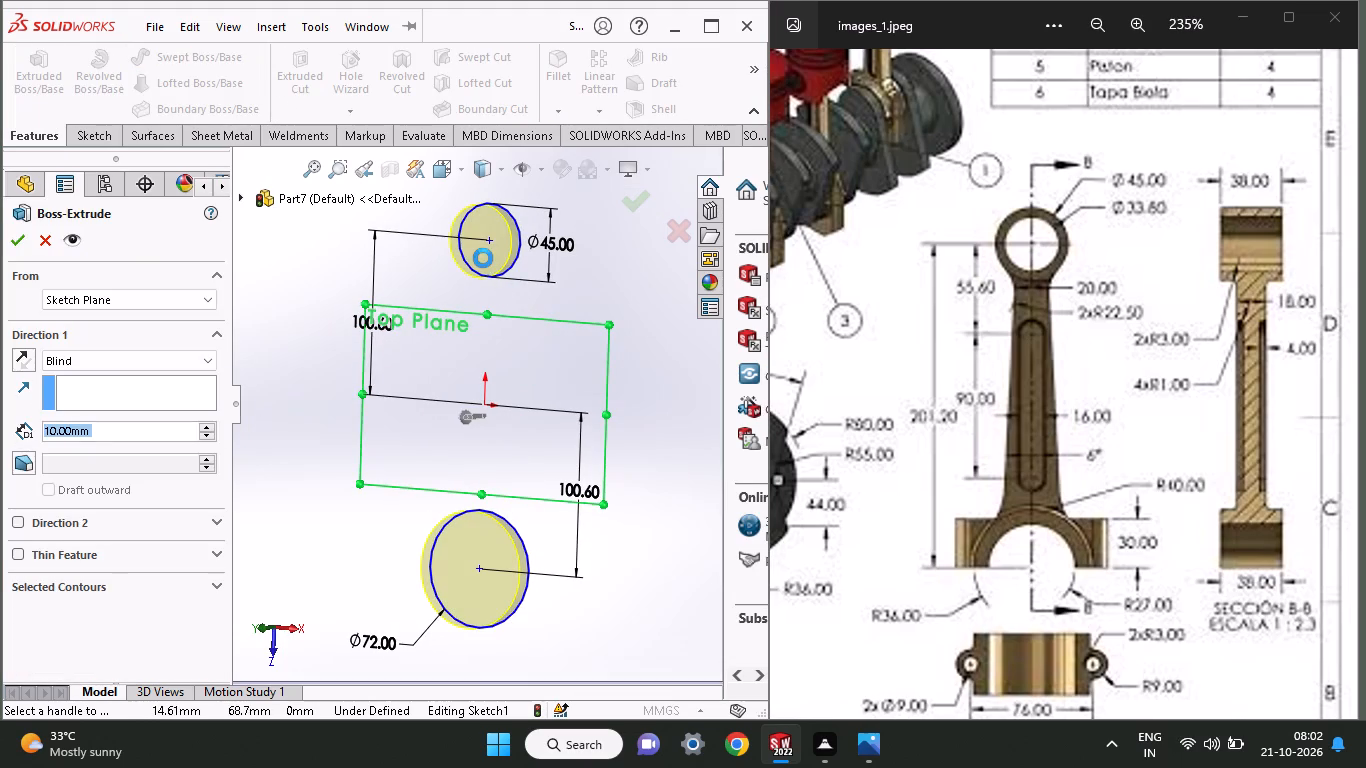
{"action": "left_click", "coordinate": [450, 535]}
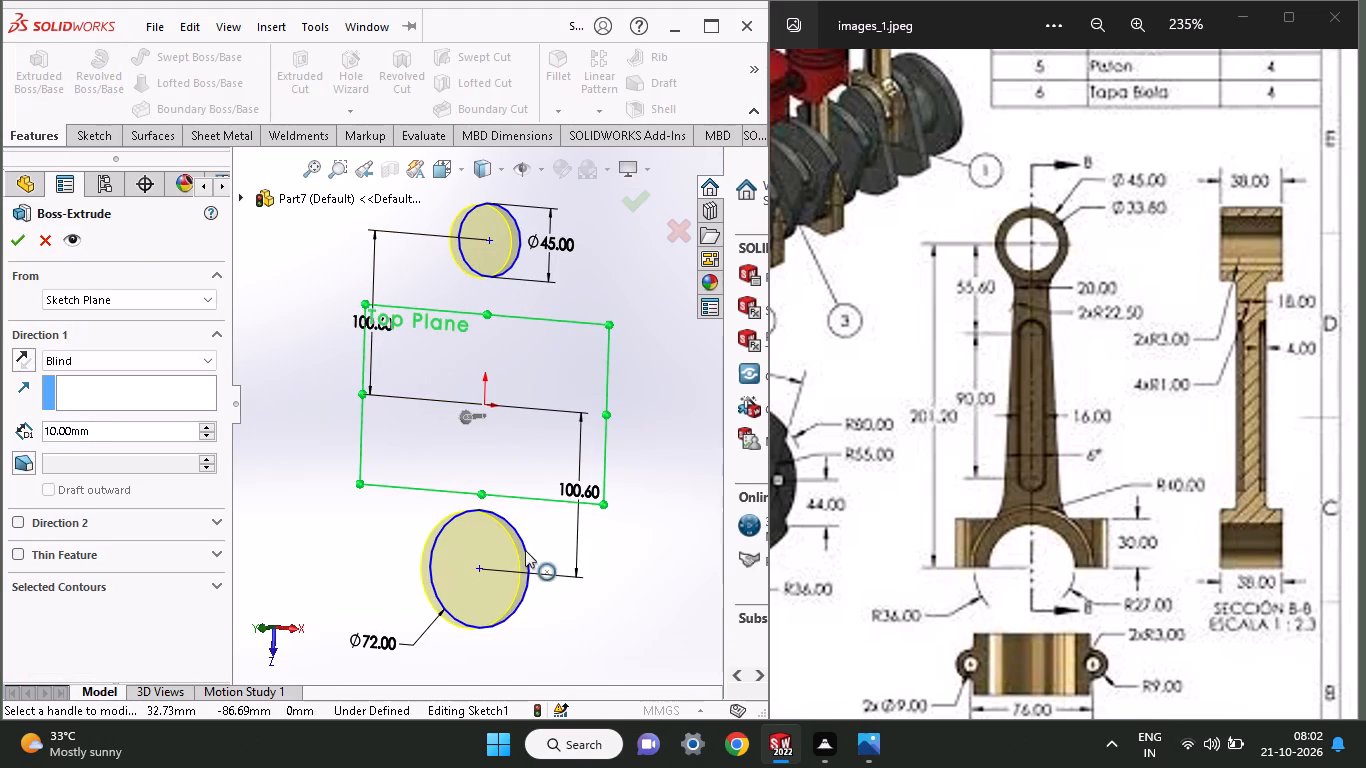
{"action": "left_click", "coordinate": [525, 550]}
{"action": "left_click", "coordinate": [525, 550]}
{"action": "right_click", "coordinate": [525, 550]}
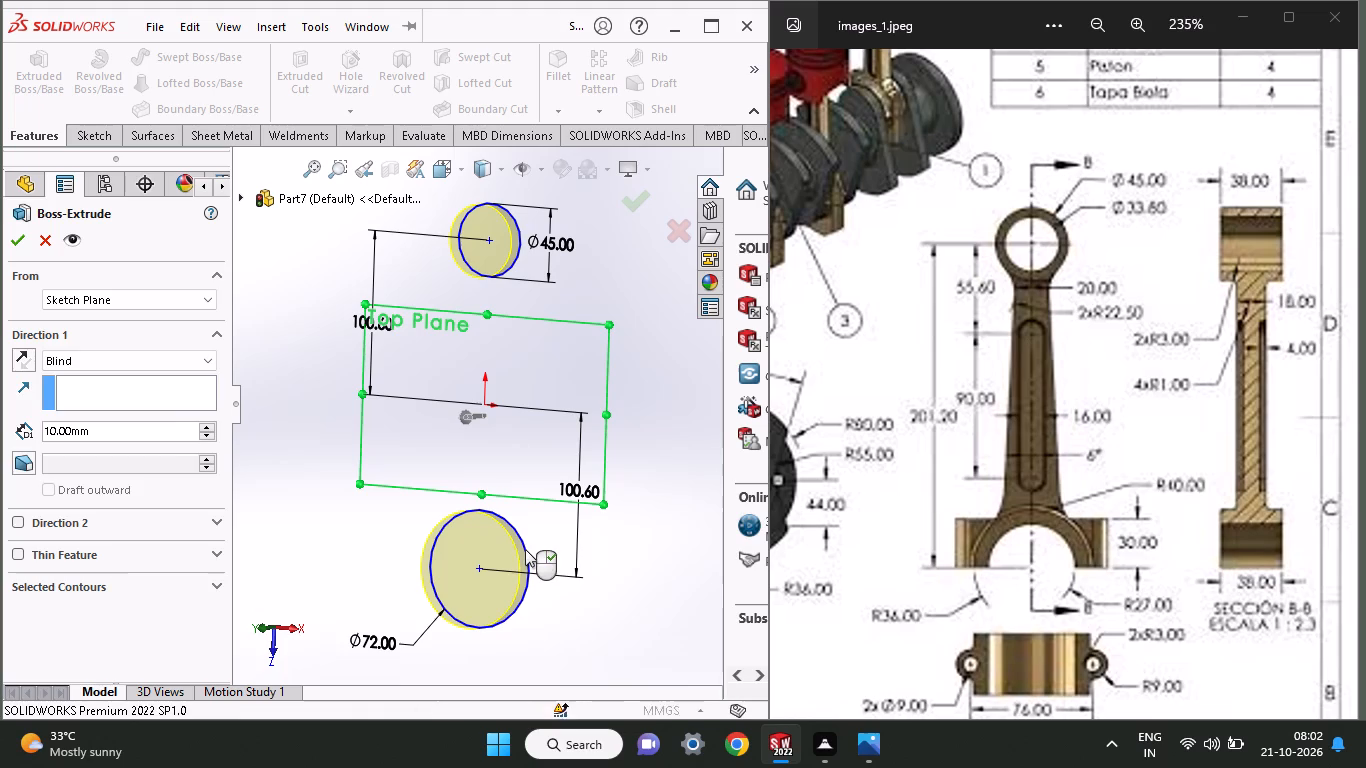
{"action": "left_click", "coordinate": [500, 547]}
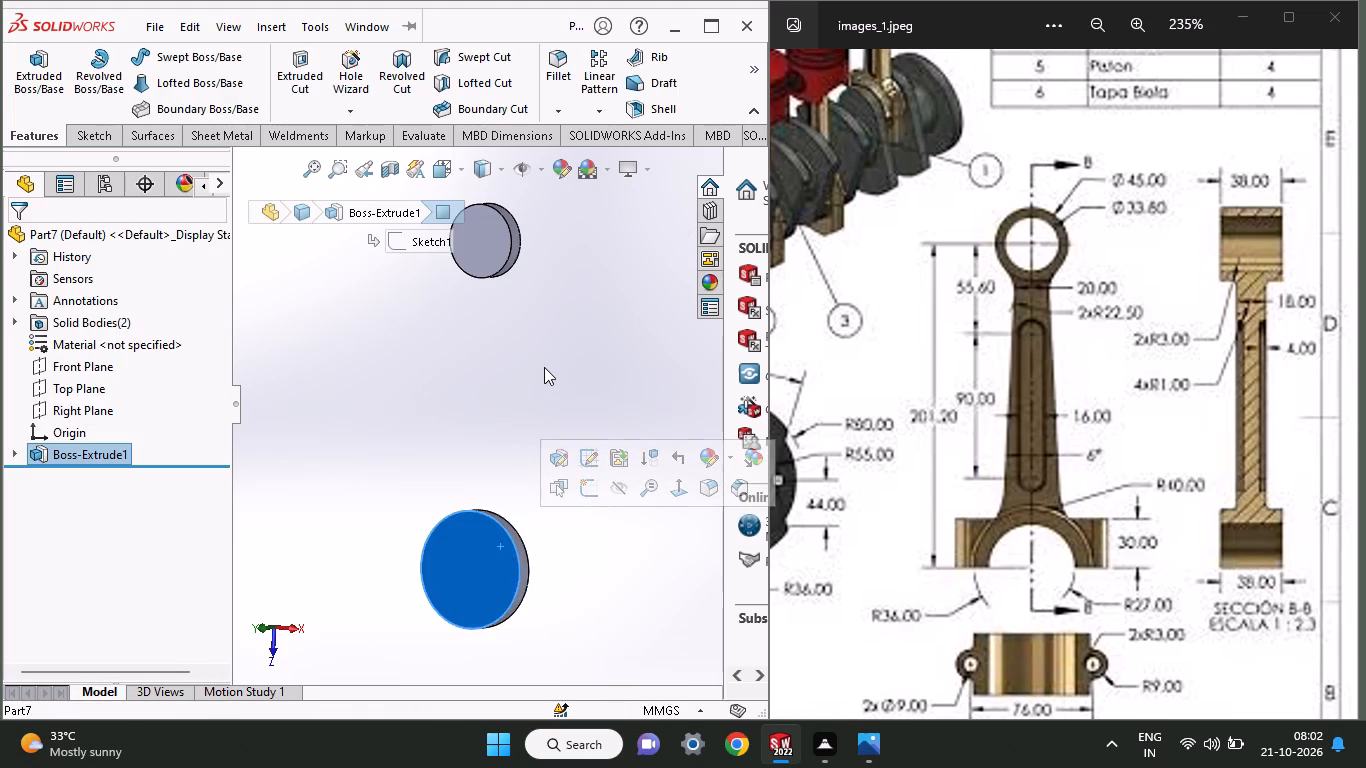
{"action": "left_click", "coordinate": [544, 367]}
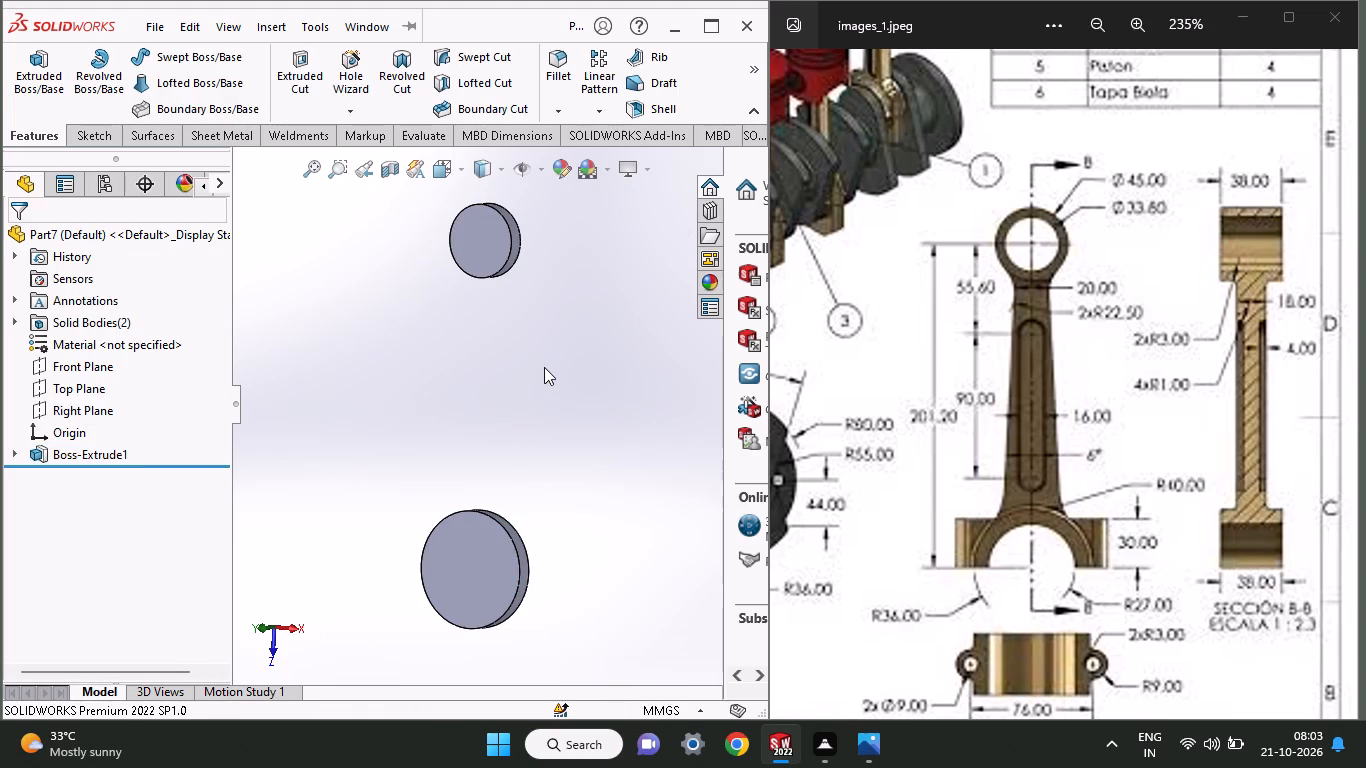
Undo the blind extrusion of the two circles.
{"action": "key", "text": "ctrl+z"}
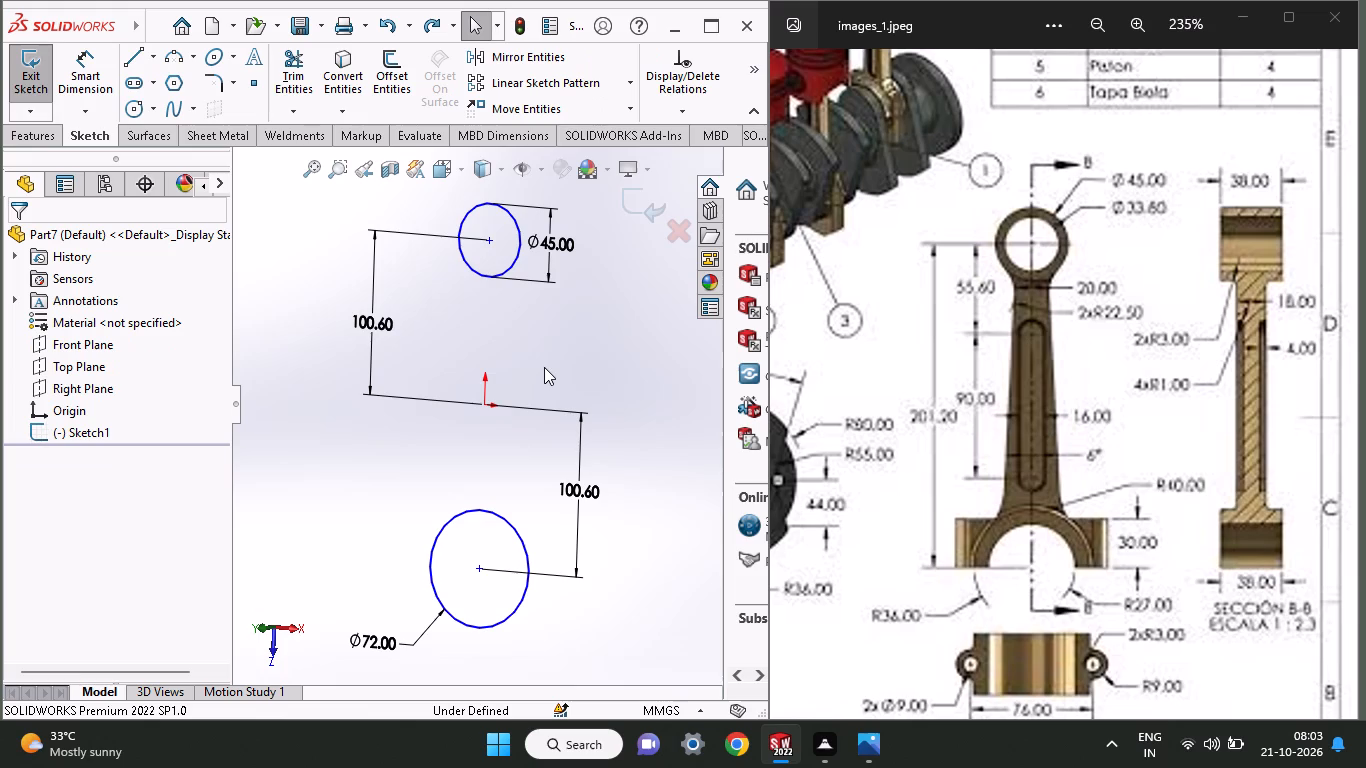
Extrude both circles with a Mid Plane end condition to a total depth of 38 mm.
{"action": "left_click", "coordinate": [24, 133]}
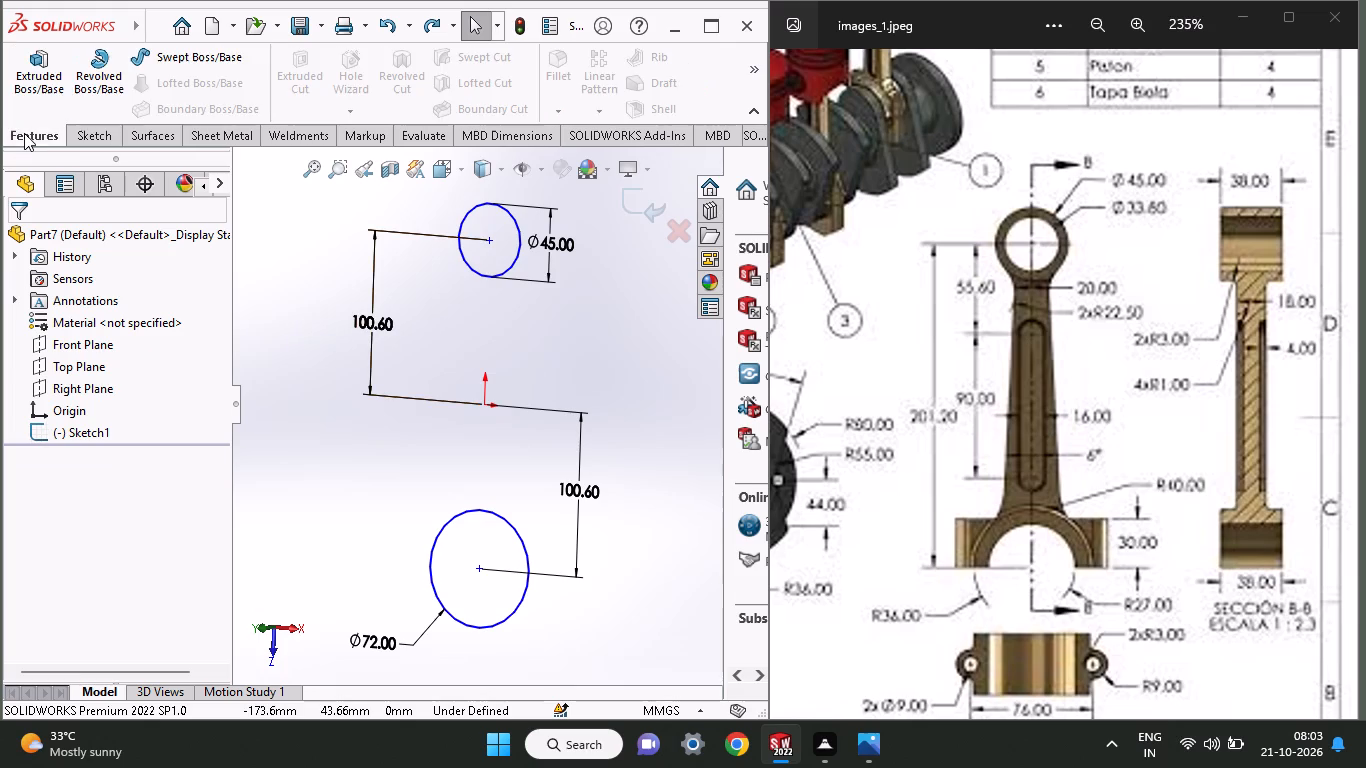
{"action": "left_click", "coordinate": [44, 73]}
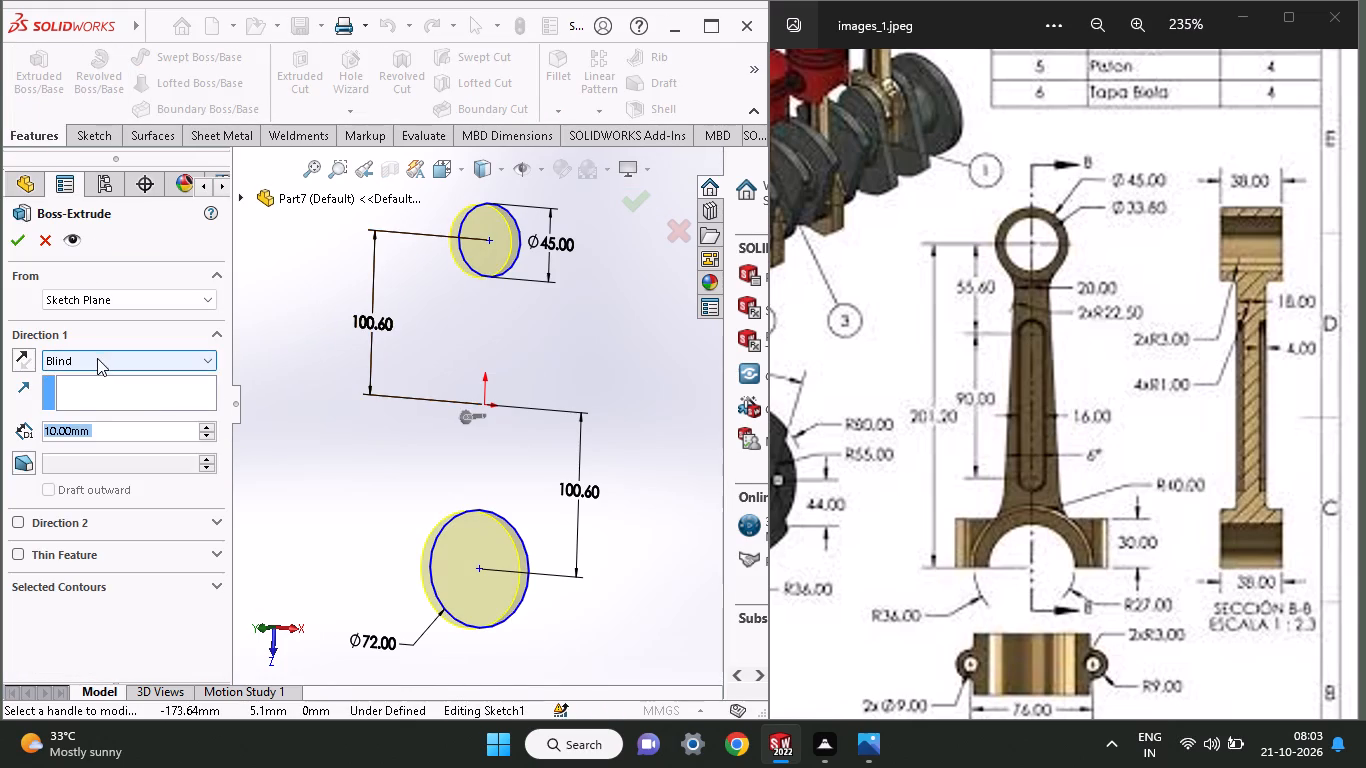
{"action": "left_click", "coordinate": [97, 358]}
{"action": "left_click", "coordinate": [60, 448]}
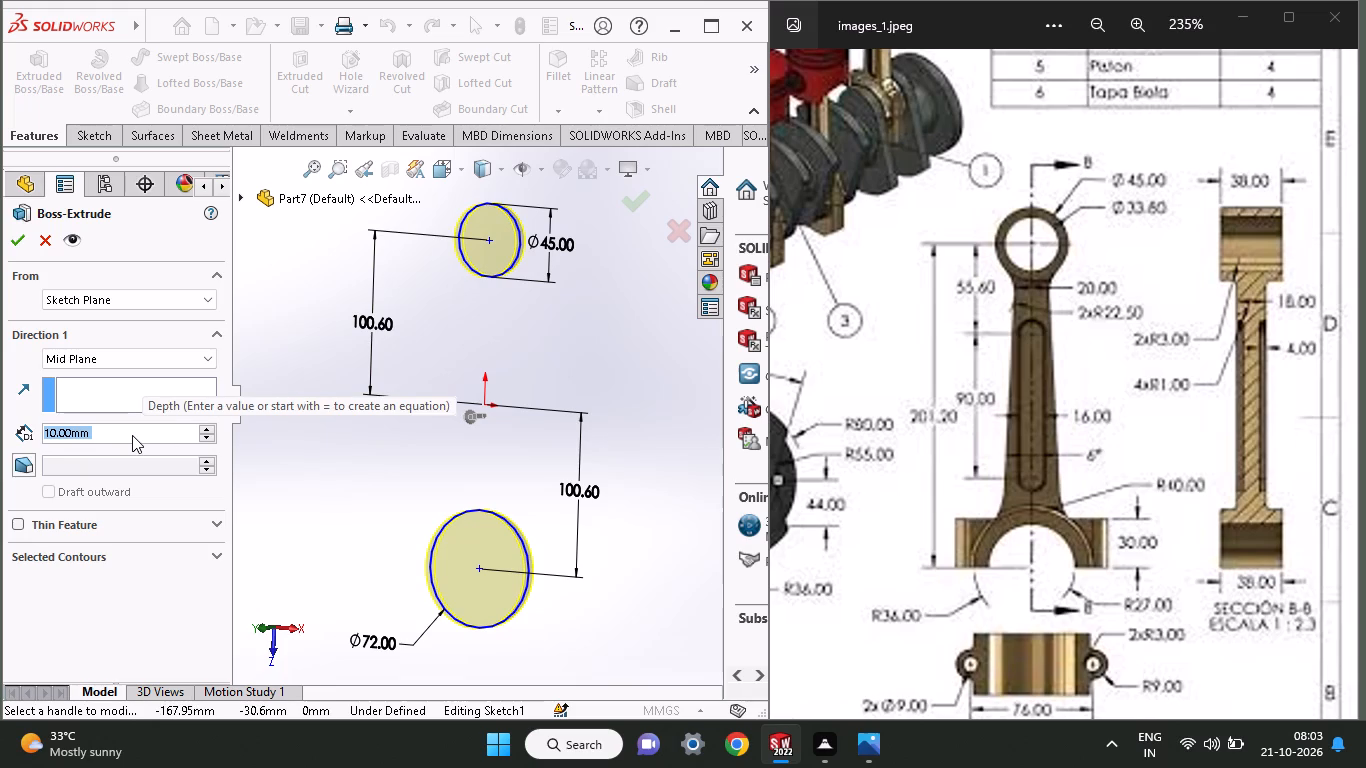
{"action": "type", "text": "38"}
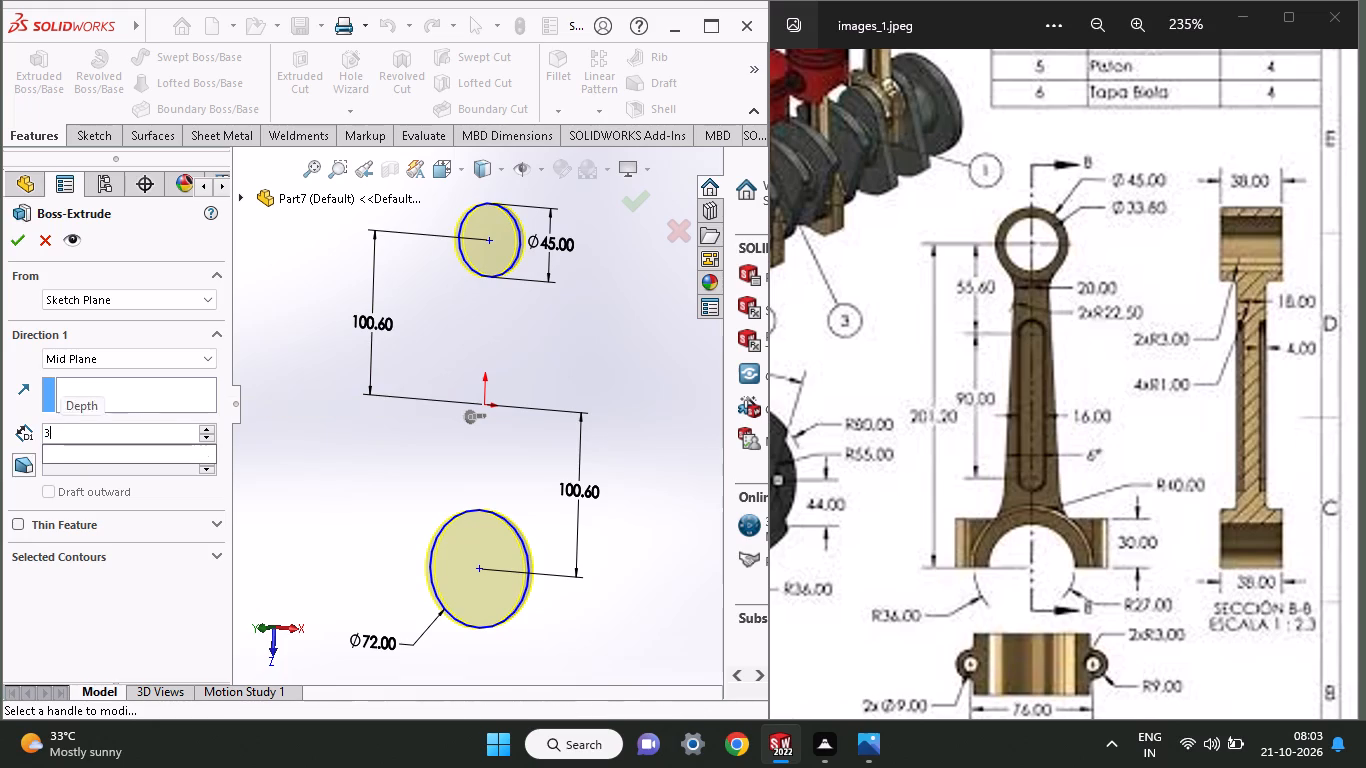
{"action": "key", "text": "Return"}
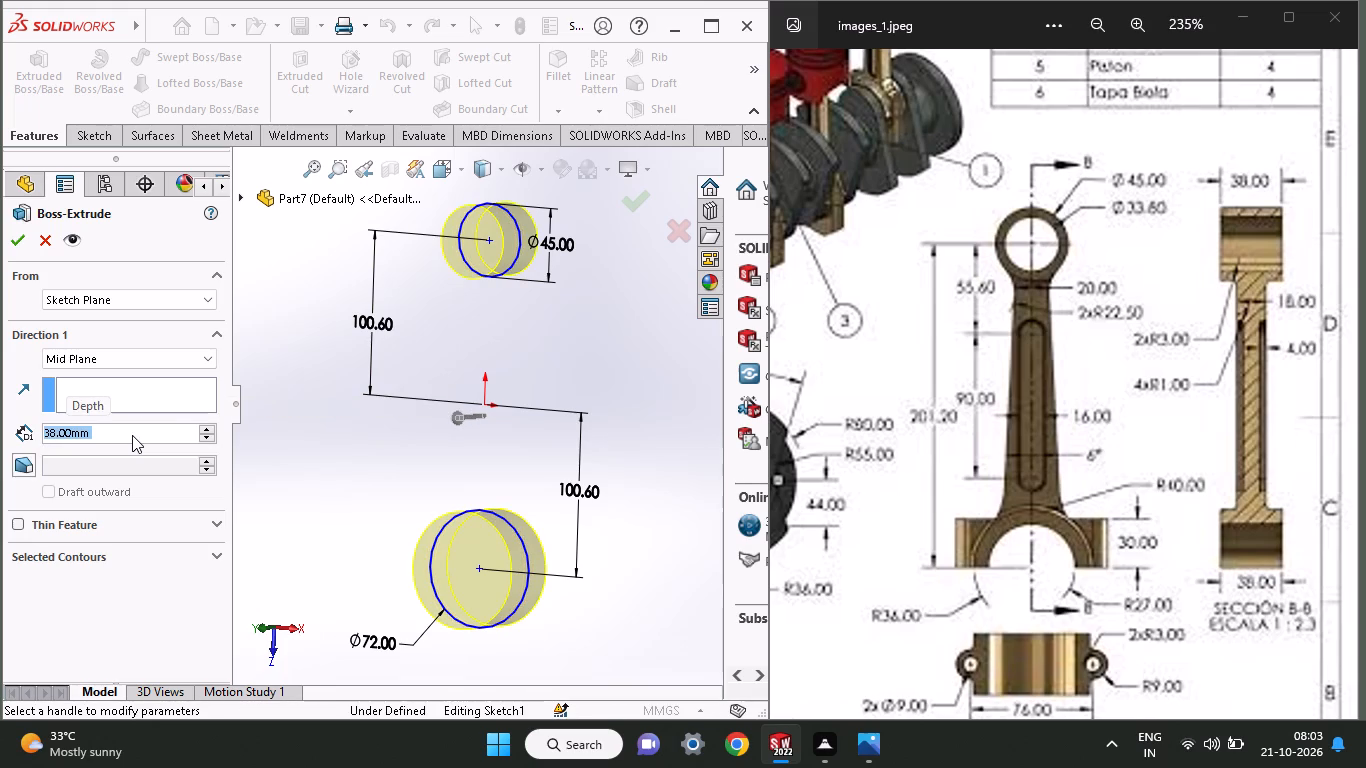
{"action": "left_click", "coordinate": [19, 240]}
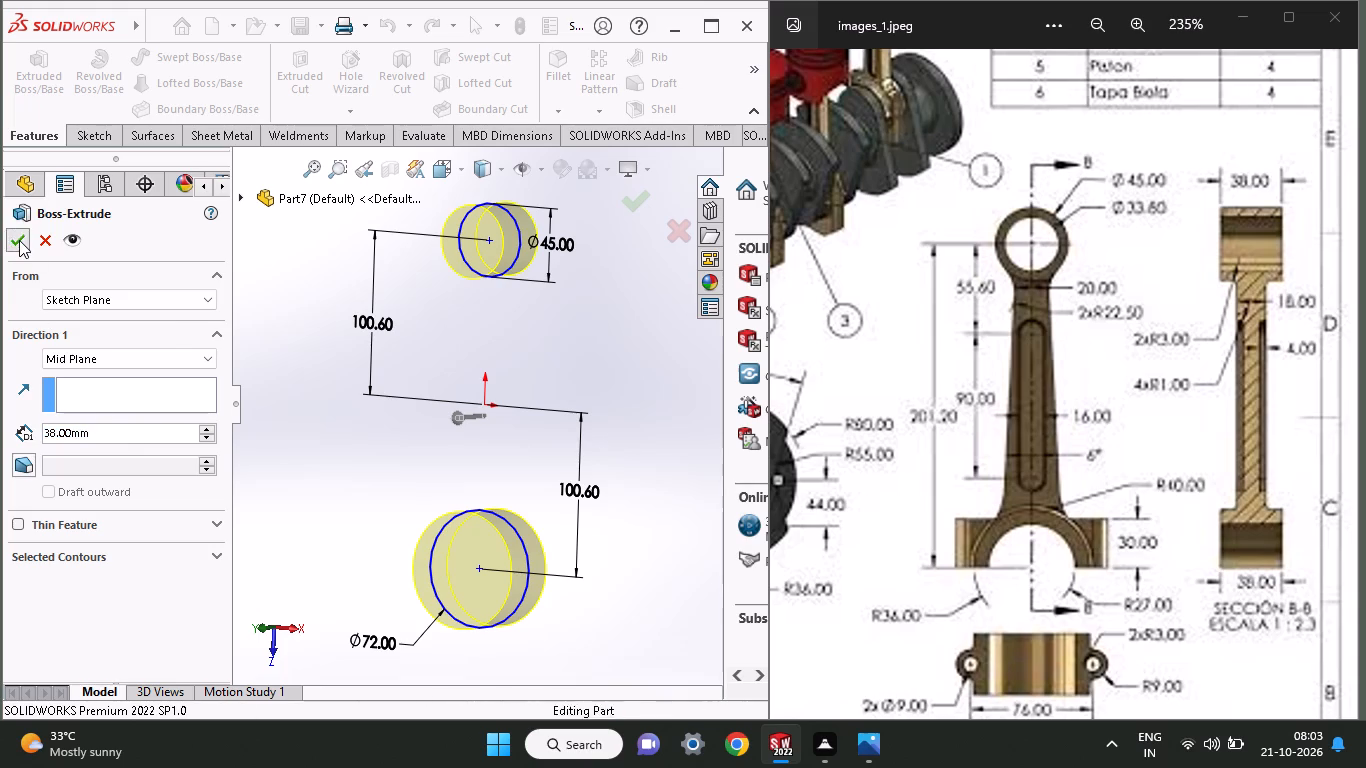
Start a sketch on the Top Plane and draw a slanted line along the rod's left side, from the small boss to the large boss.
{"action": "middle_click_drag", "start_coordinate": [380, 376], "coordinate": [383, 376]}
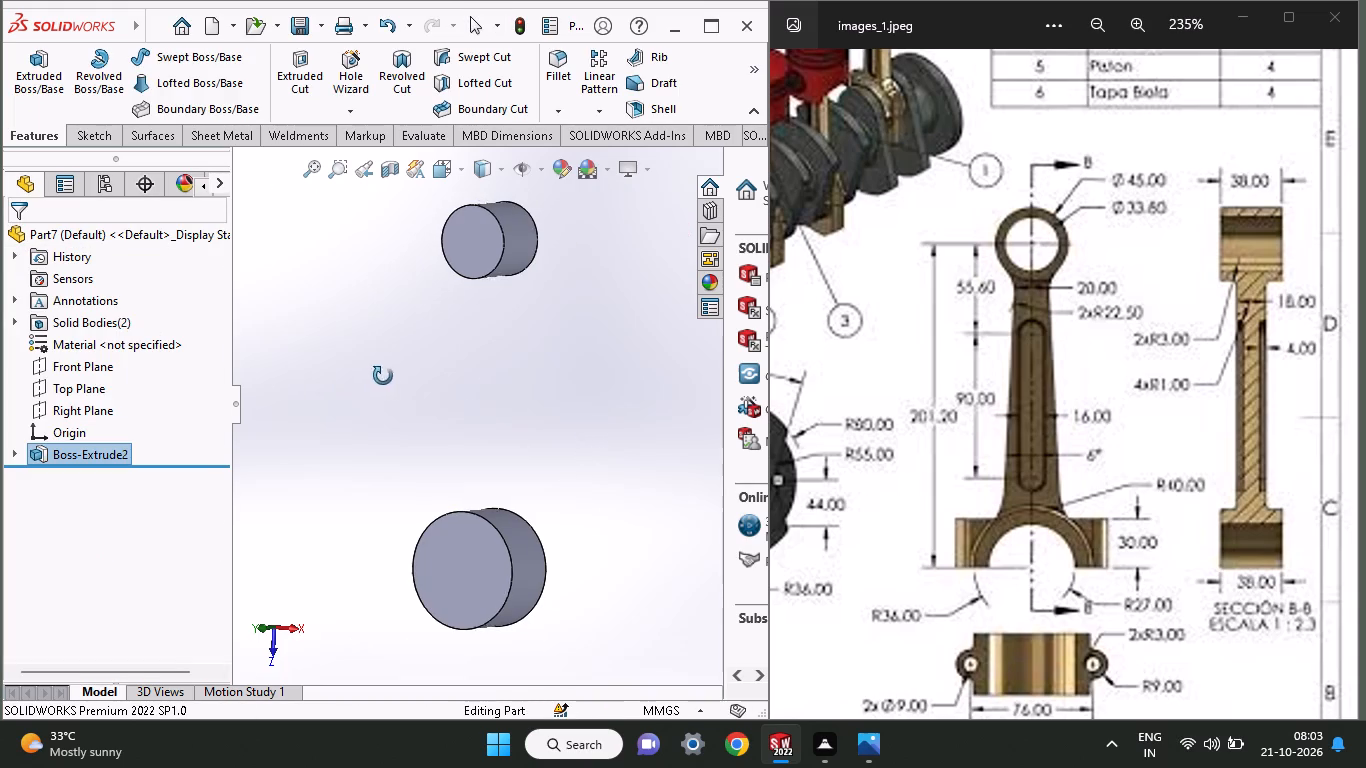
{"action": "middle_click_drag", "start_coordinate": [383, 376], "coordinate": [406, 380]}
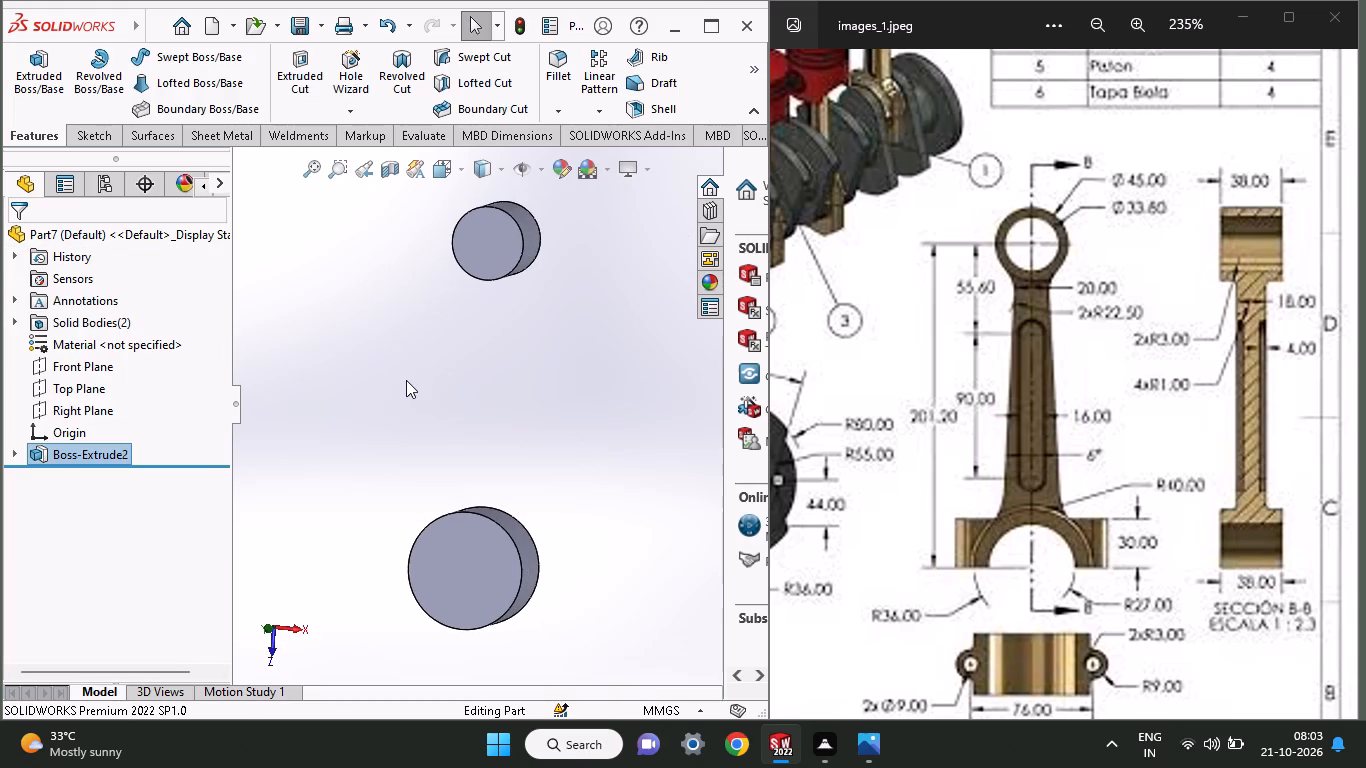
{"action": "left_click", "coordinate": [57, 385]}
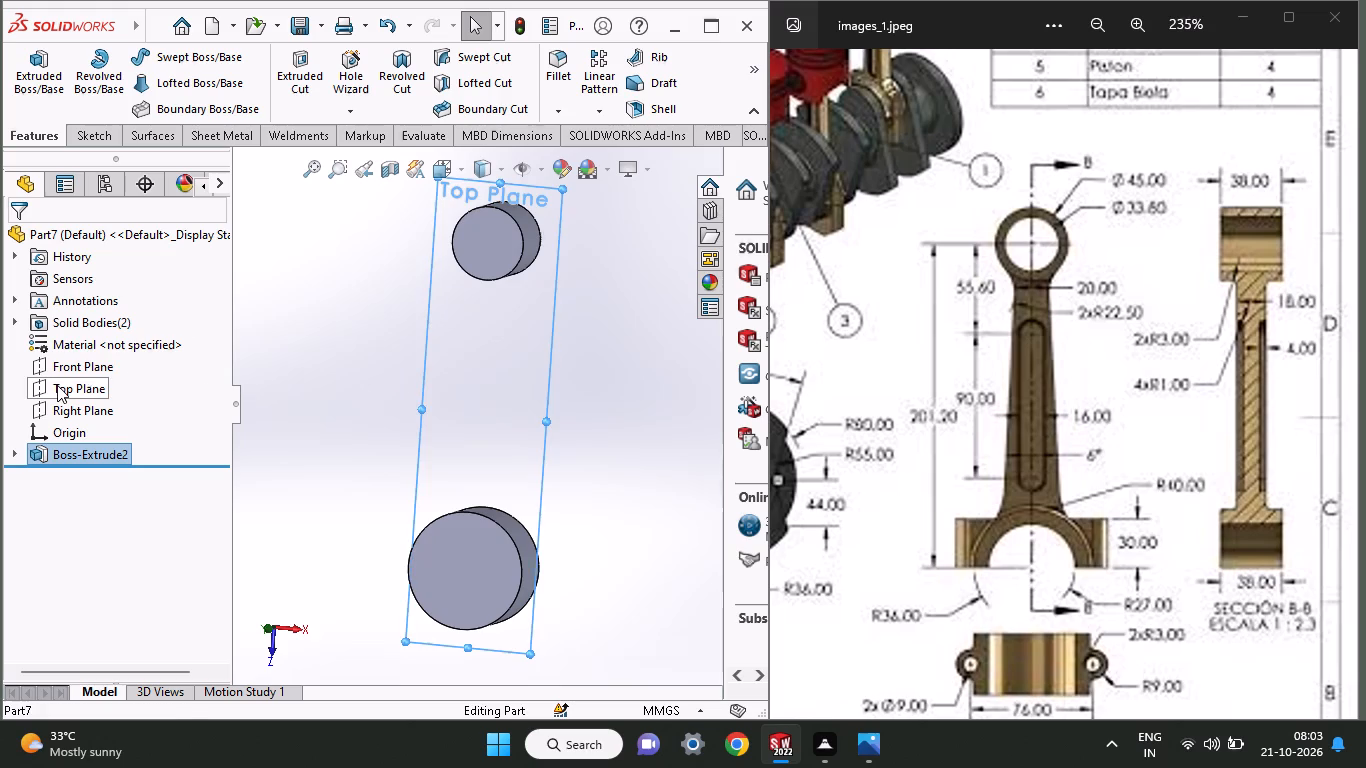
{"action": "left_click", "coordinate": [83, 357]}
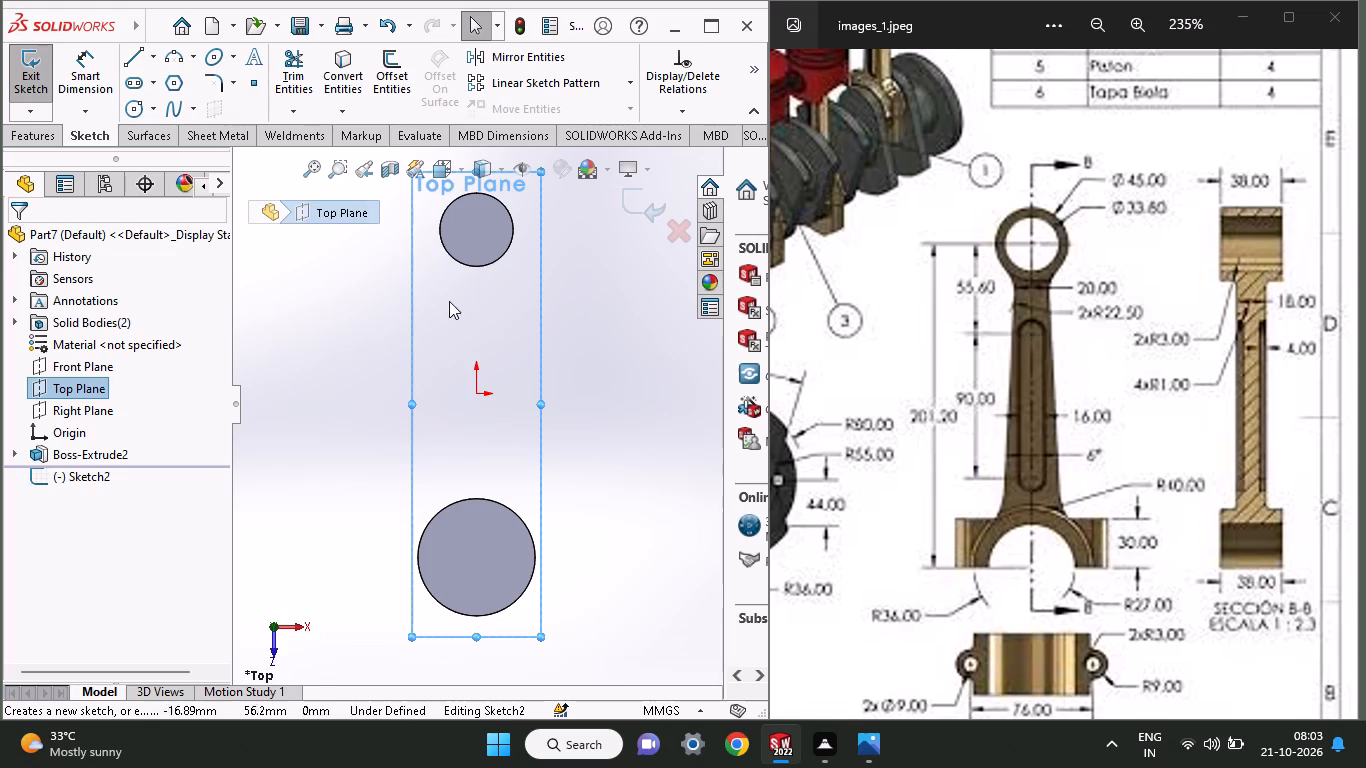
{"action": "left_click", "coordinate": [138, 65]}
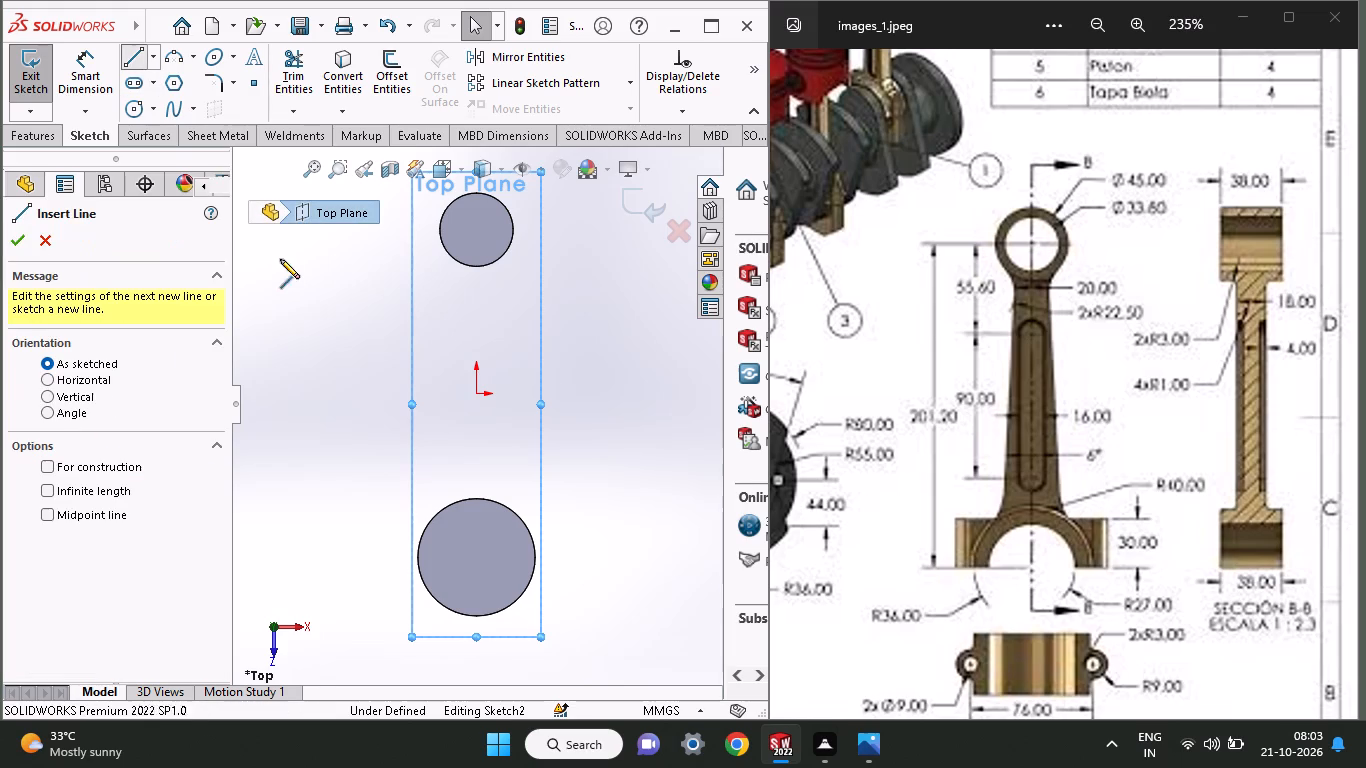
{"action": "left_click", "coordinate": [436, 249]}
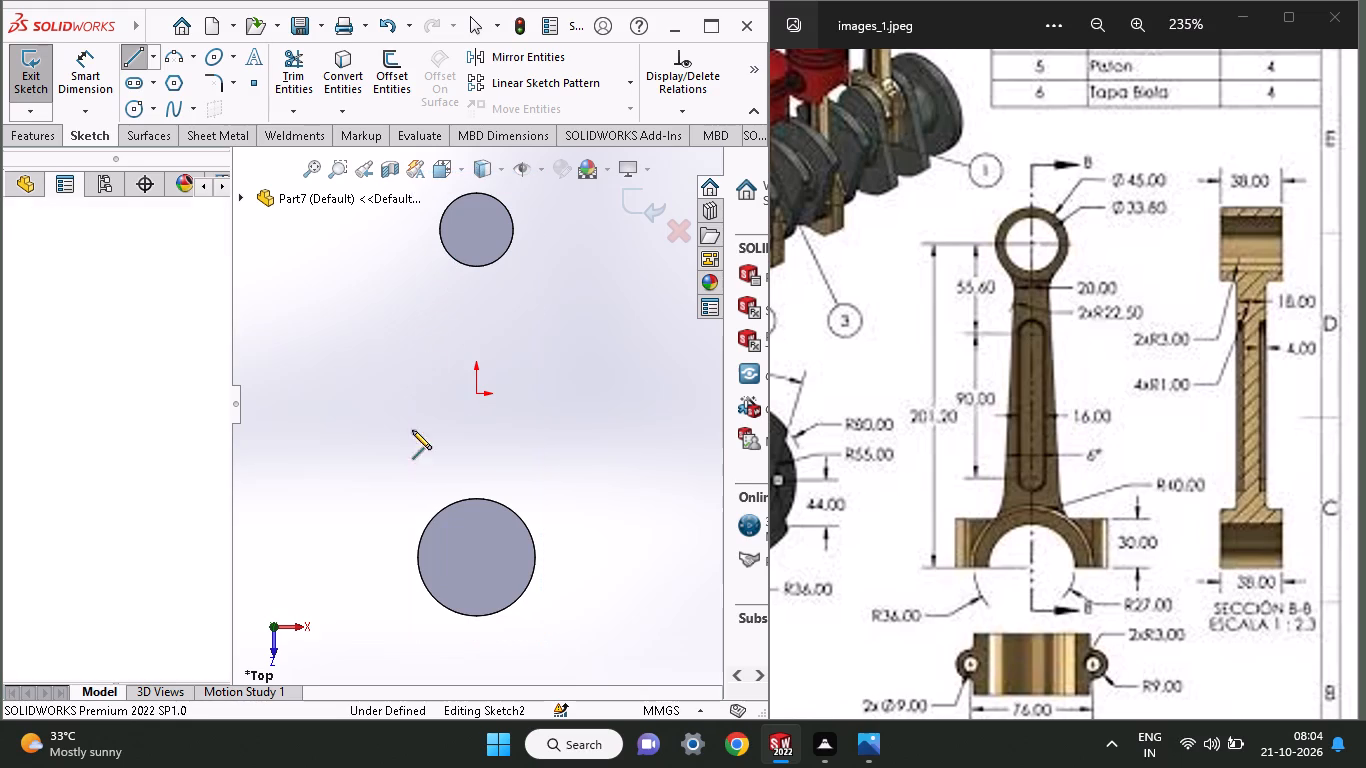
{"action": "left_click", "coordinate": [405, 550]}
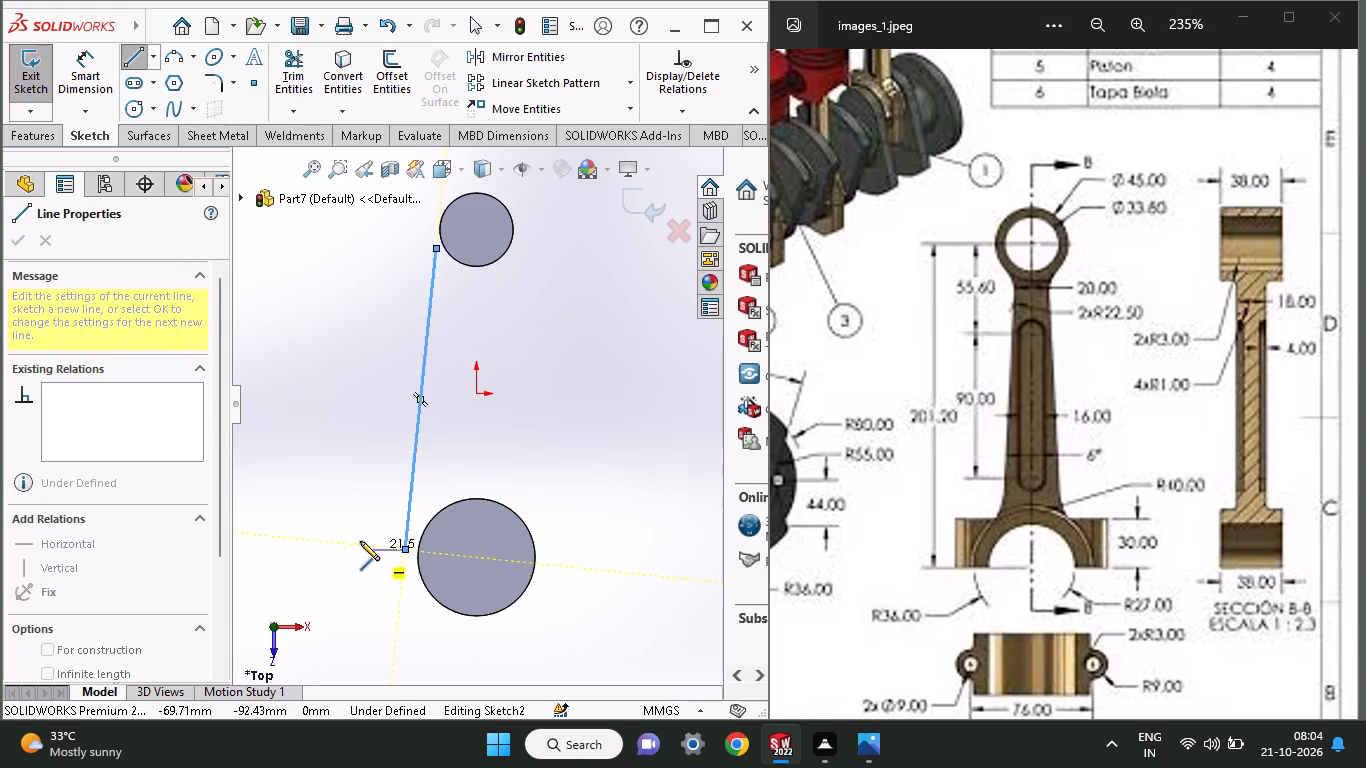
{"action": "right_click", "coordinate": [357, 538]}
{"action": "left_click", "coordinate": [371, 537]}
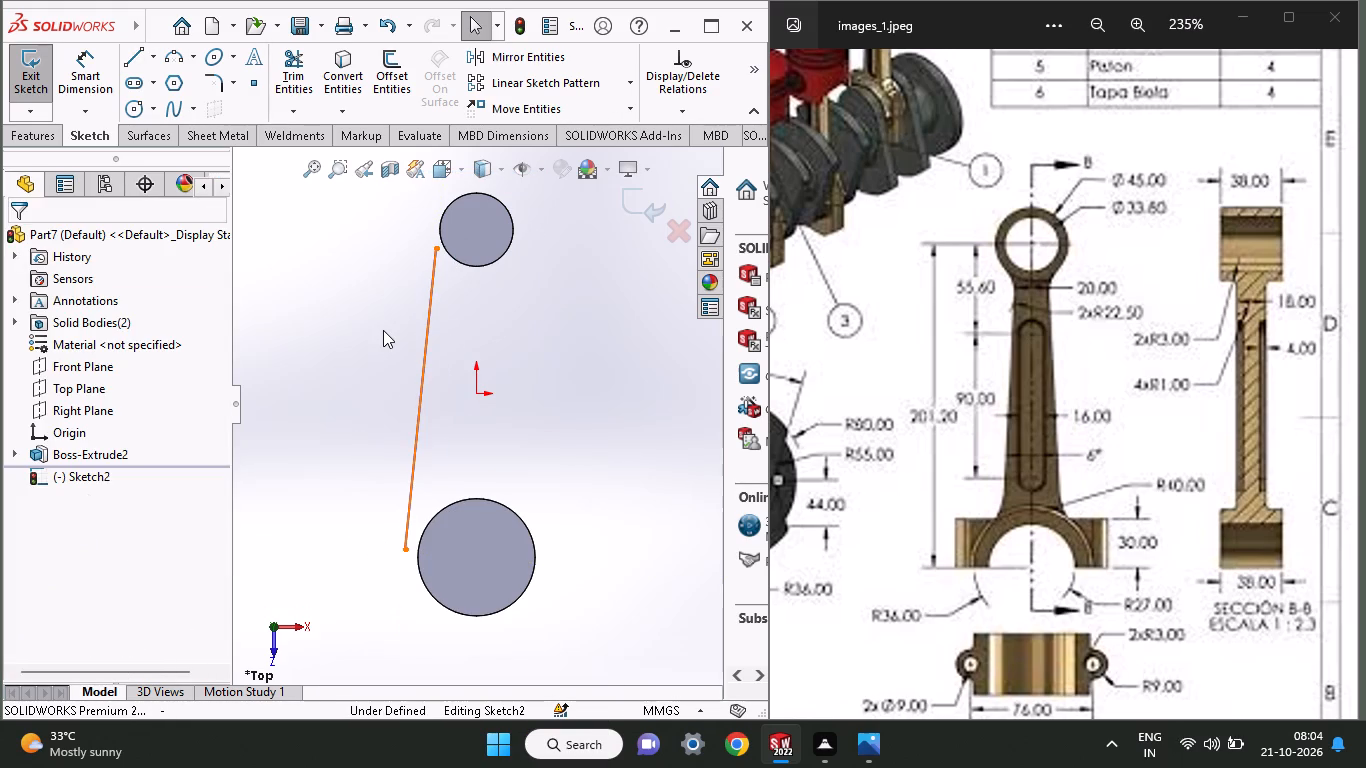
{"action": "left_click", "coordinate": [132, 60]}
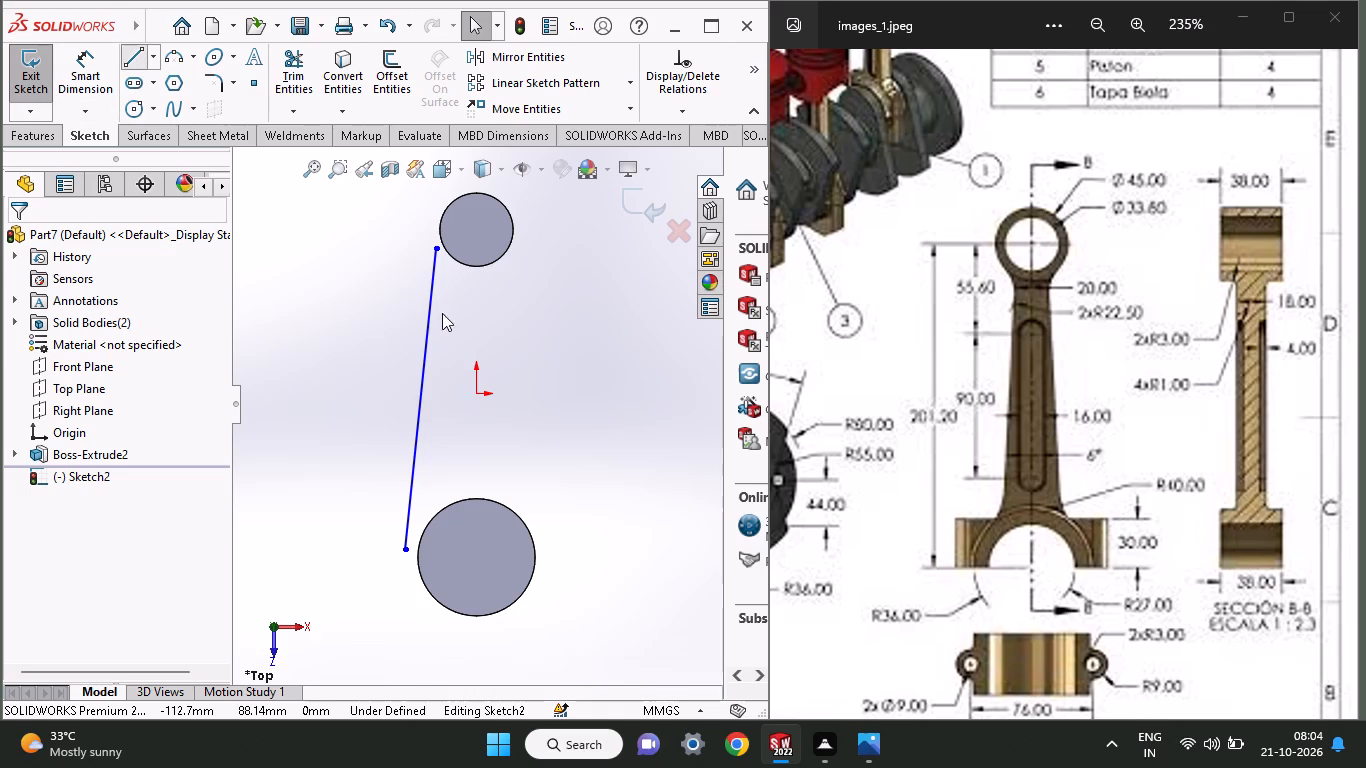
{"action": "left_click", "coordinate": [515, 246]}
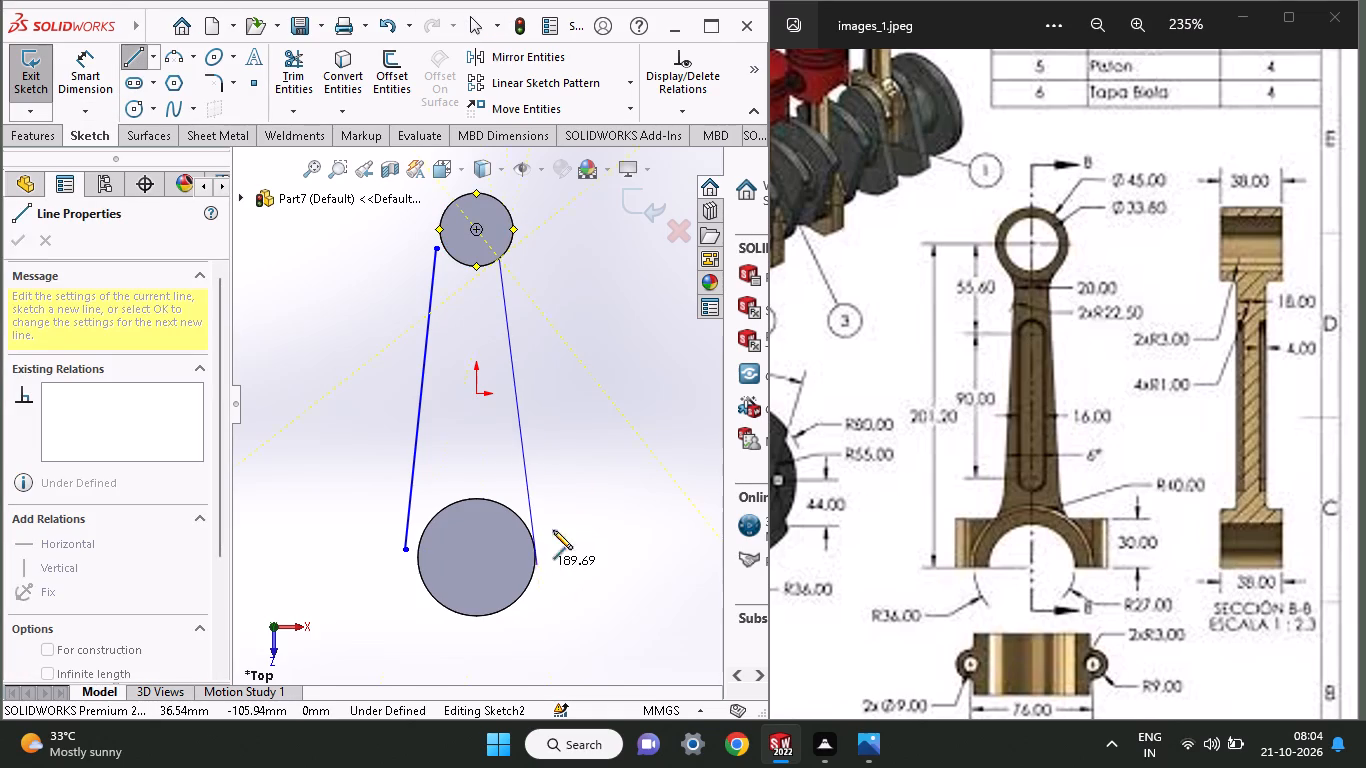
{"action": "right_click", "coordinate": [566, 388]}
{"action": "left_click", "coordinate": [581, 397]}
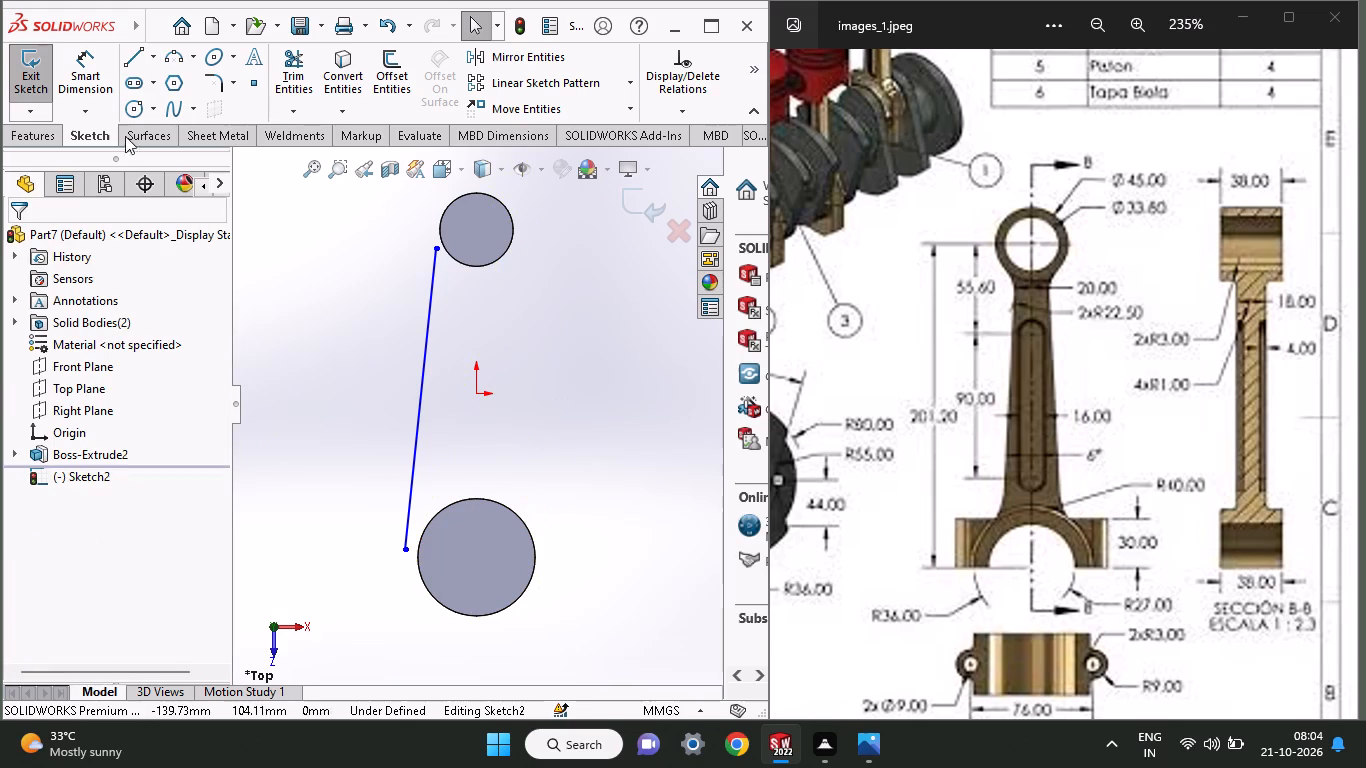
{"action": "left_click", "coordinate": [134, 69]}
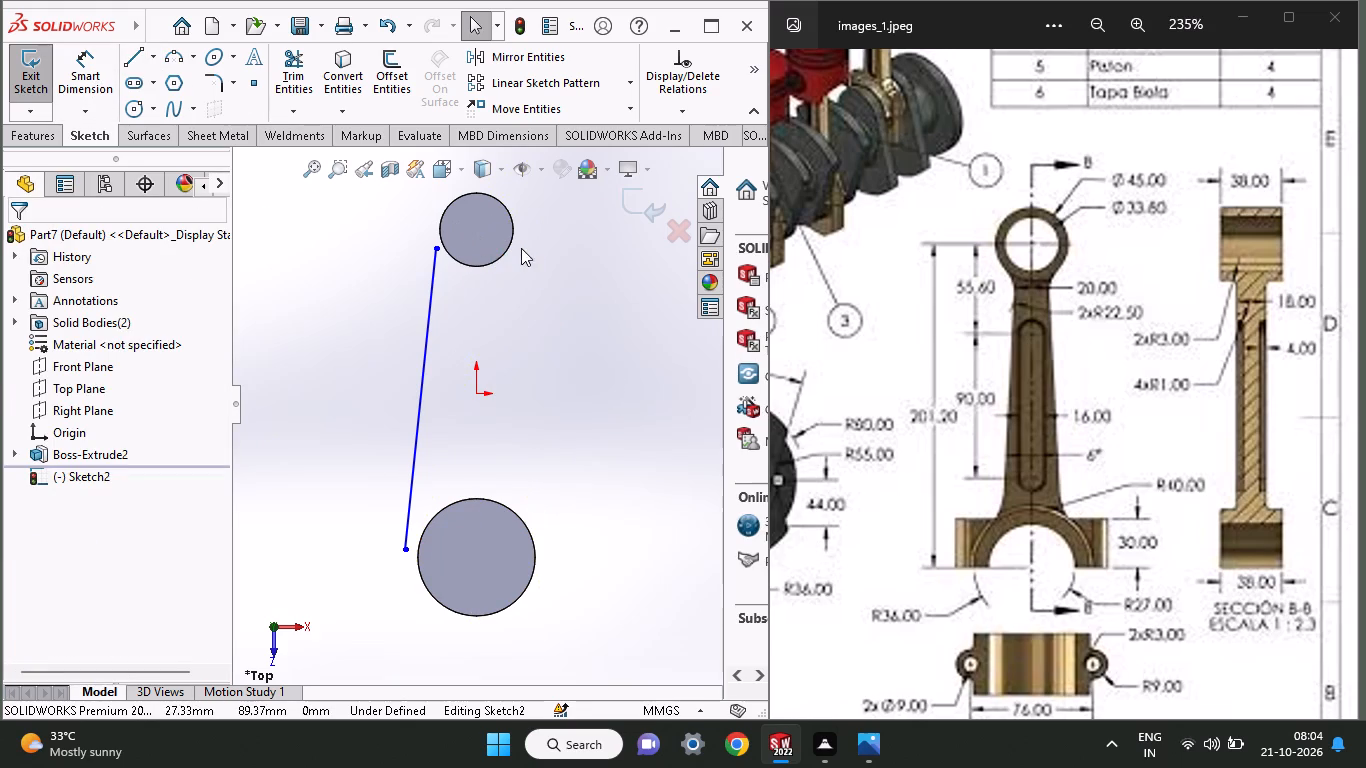
Draw a slanted line about 192 mm long on the rod's right side, from the small boss's edge to just outside the large boss.
{"action": "left_click", "coordinate": [141, 54]}
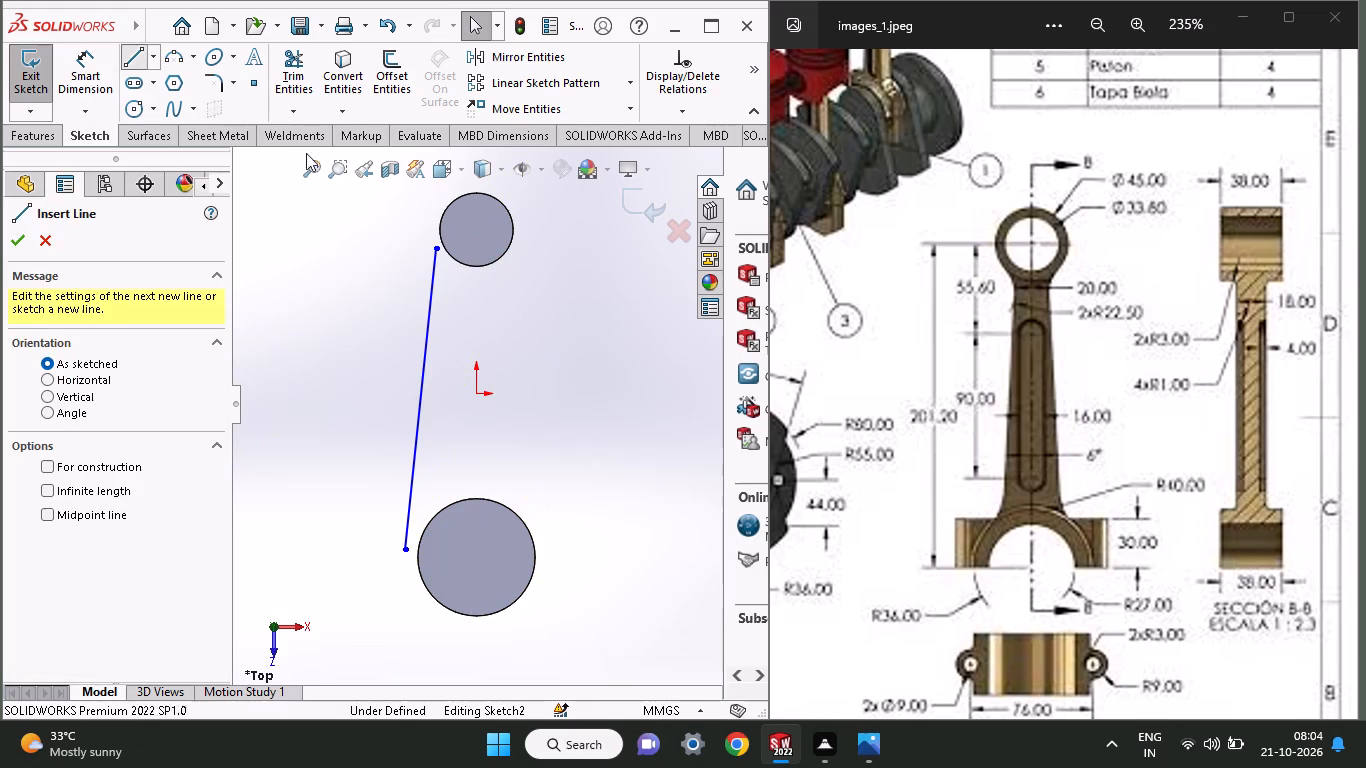
{"action": "left_click", "coordinate": [515, 246]}
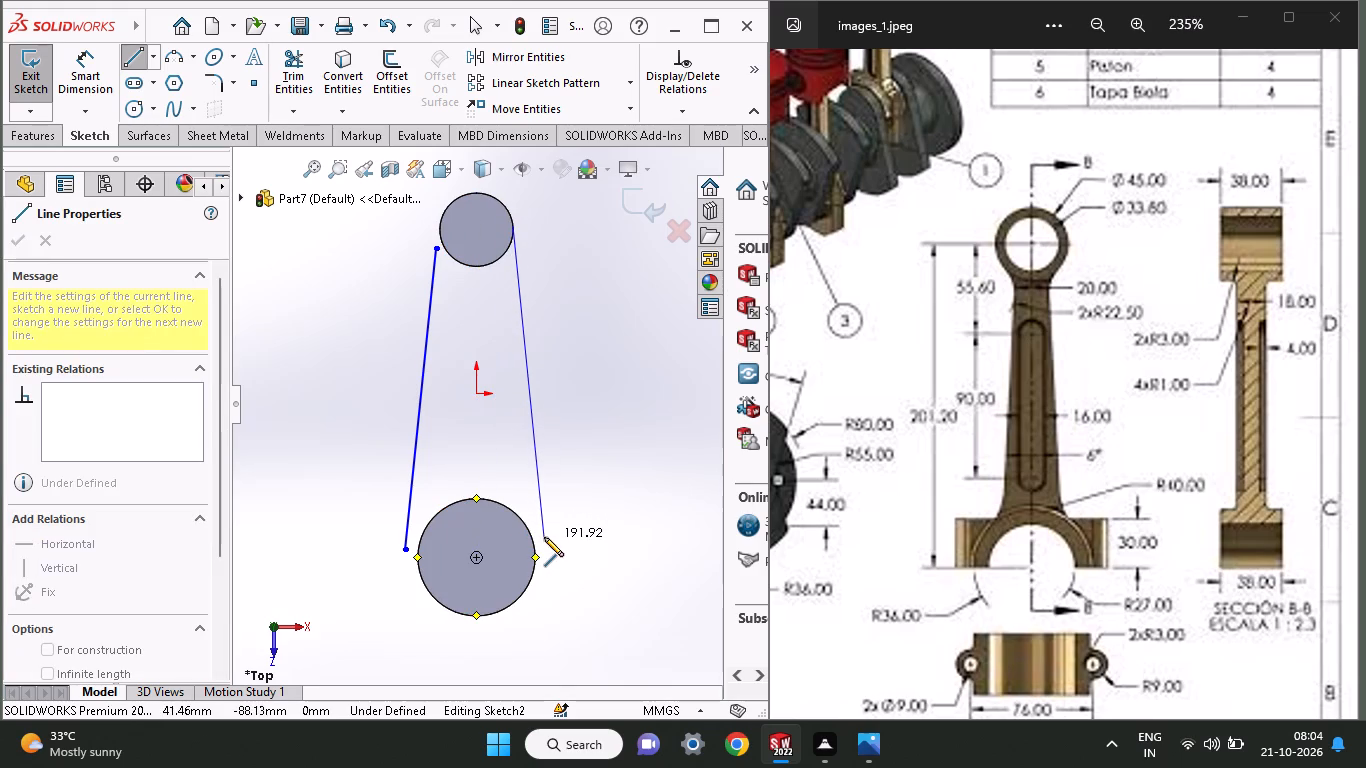
{"action": "left_click", "coordinate": [544, 540]}
{"action": "right_click", "coordinate": [560, 420]}
{"action": "left_click", "coordinate": [577, 435]}
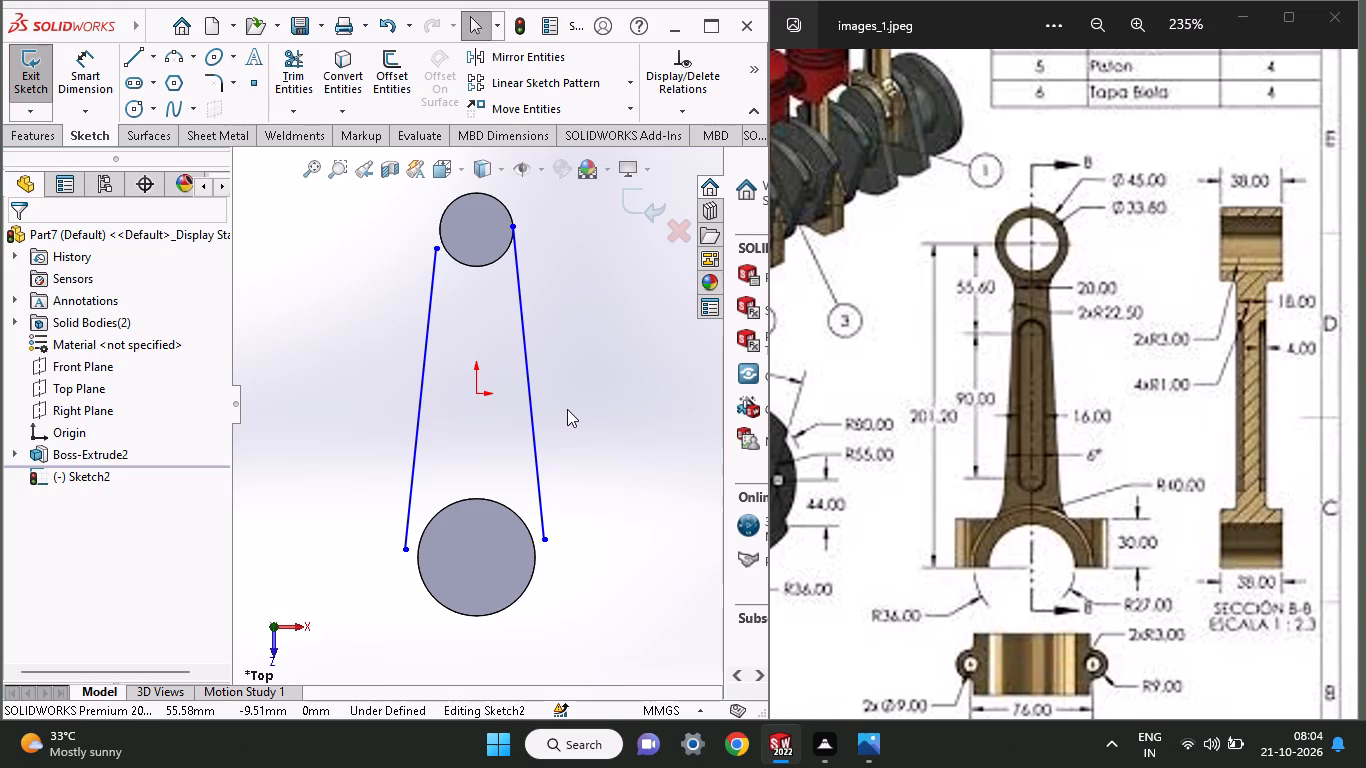
Make the right slanted line tangent to the large boss's circular edge.
{"action": "left_click", "coordinate": [511, 509], "text": "shift"}
{"action": "left_click", "coordinate": [542, 499], "text": "shift"}
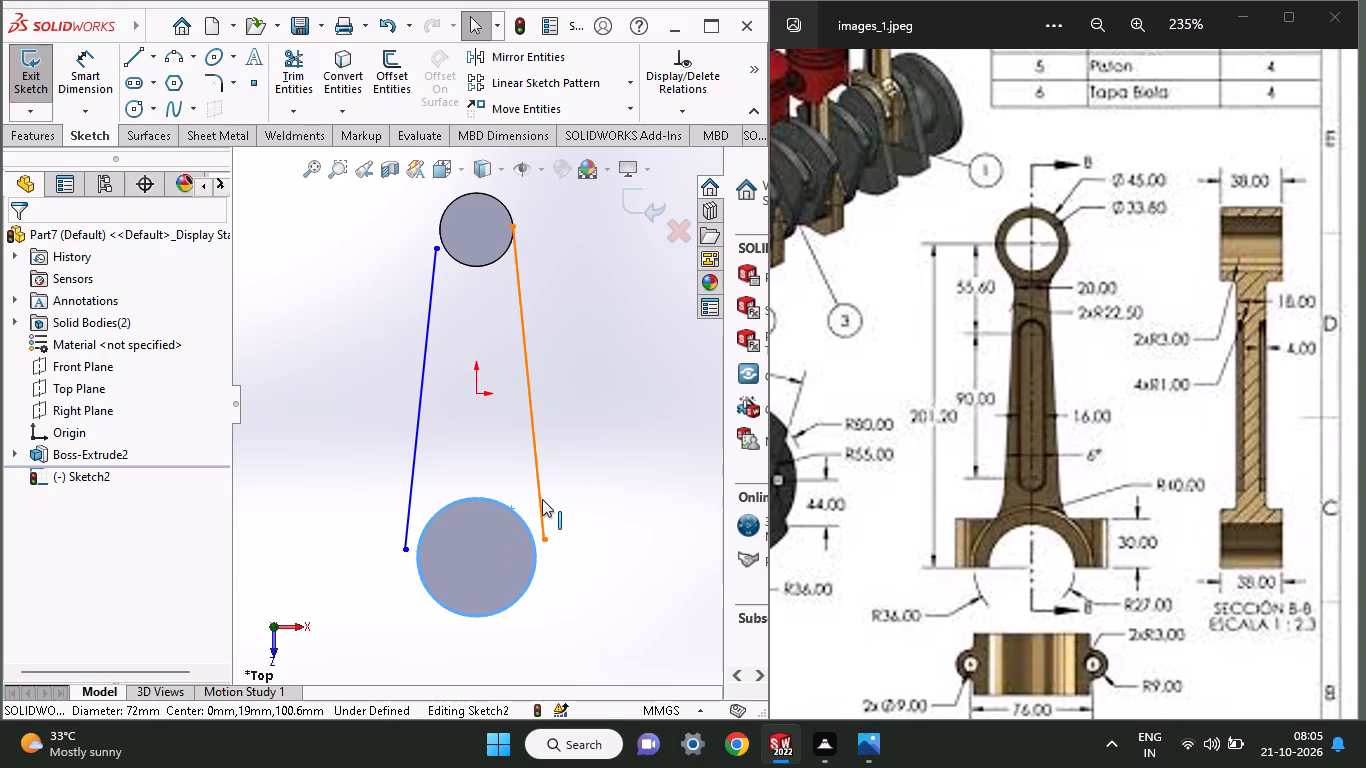
{"action": "left_click", "coordinate": [41, 554]}
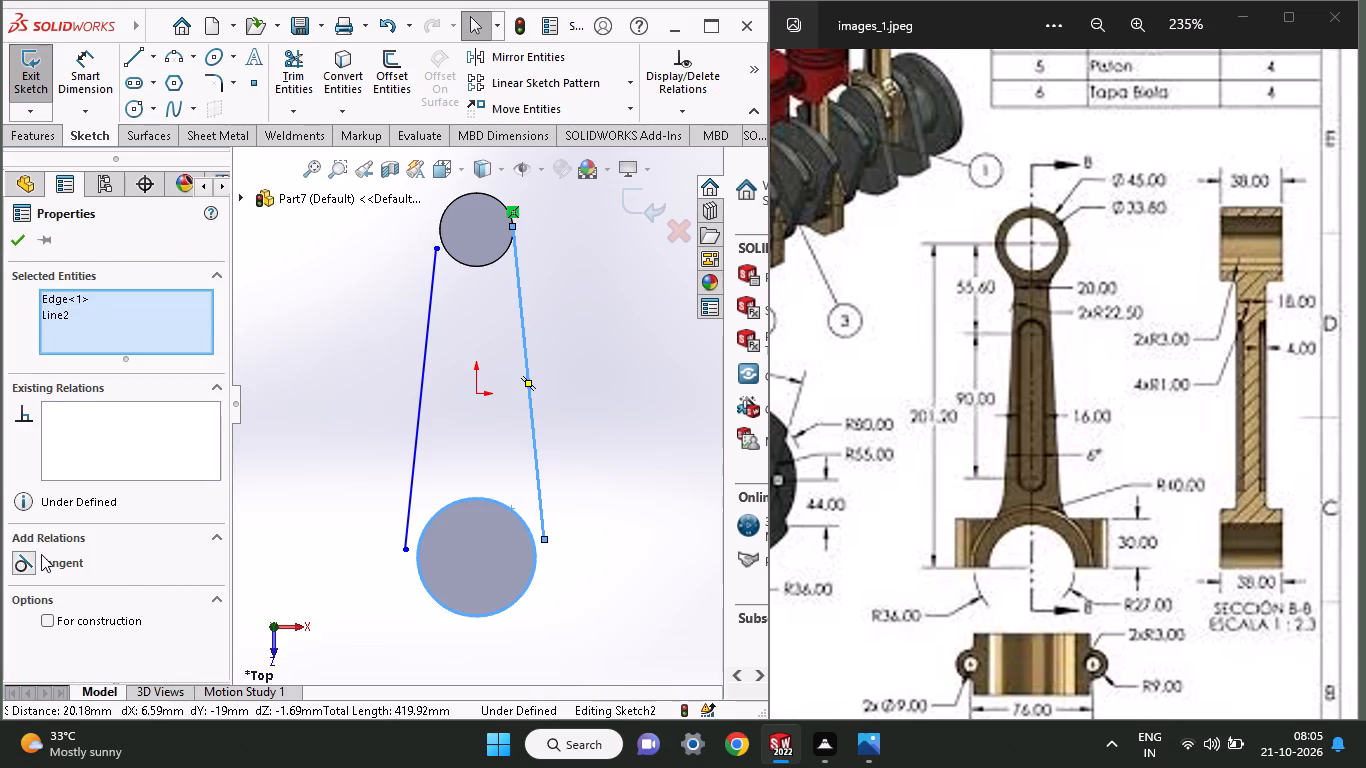
{"action": "left_click", "coordinate": [11, 230]}
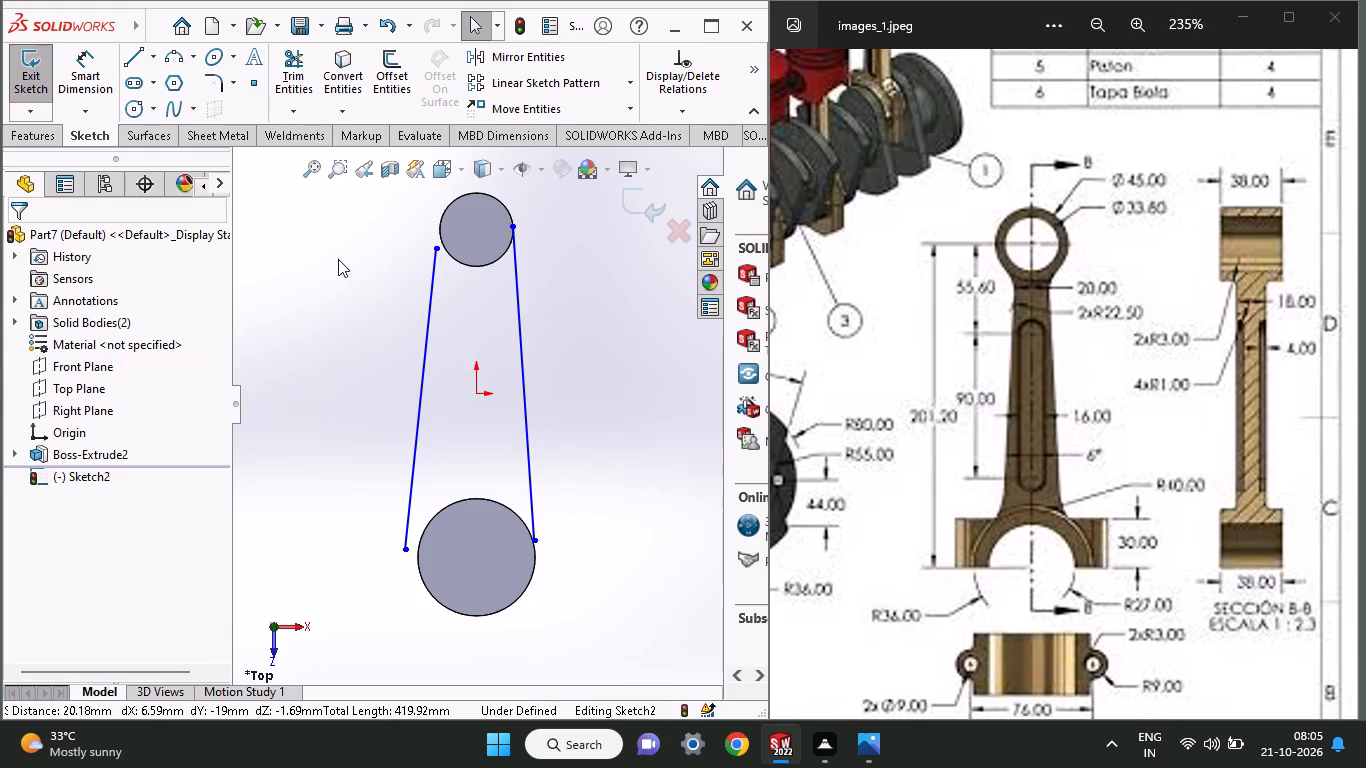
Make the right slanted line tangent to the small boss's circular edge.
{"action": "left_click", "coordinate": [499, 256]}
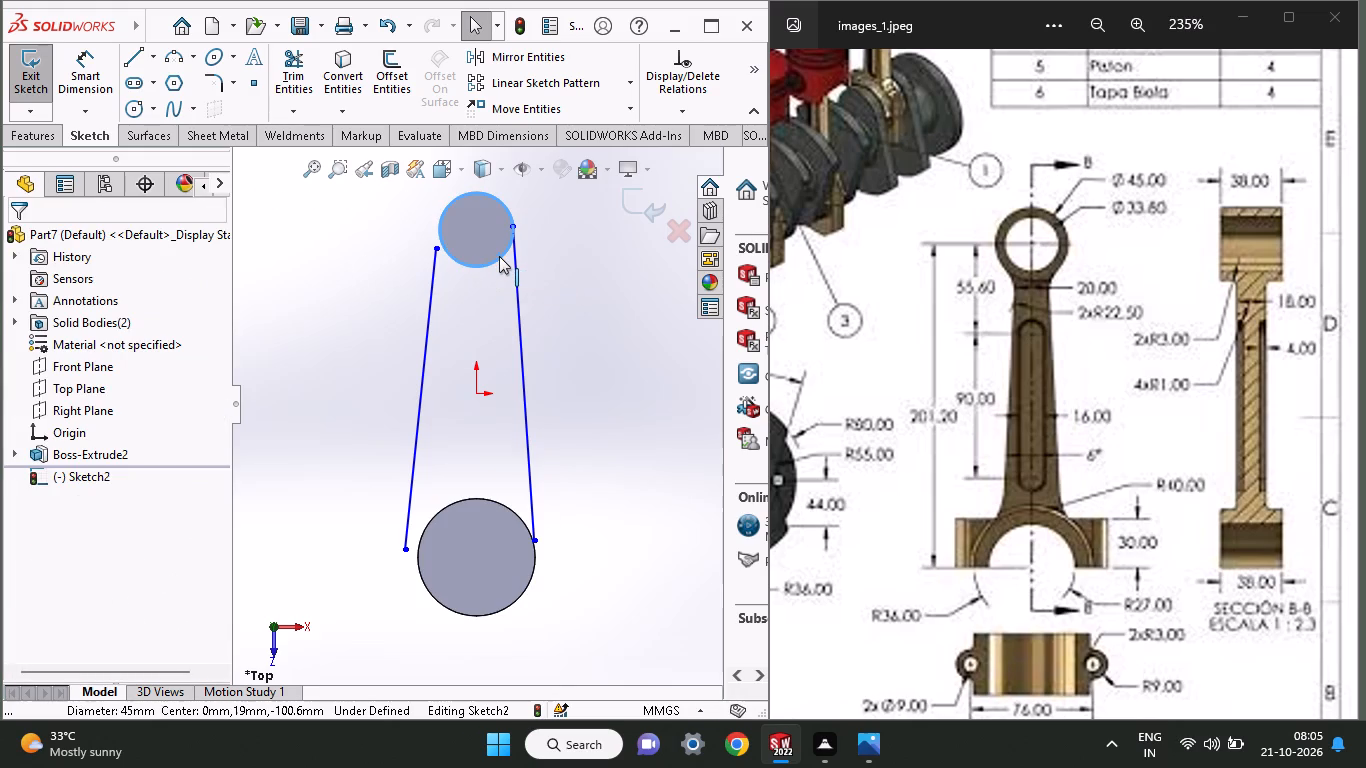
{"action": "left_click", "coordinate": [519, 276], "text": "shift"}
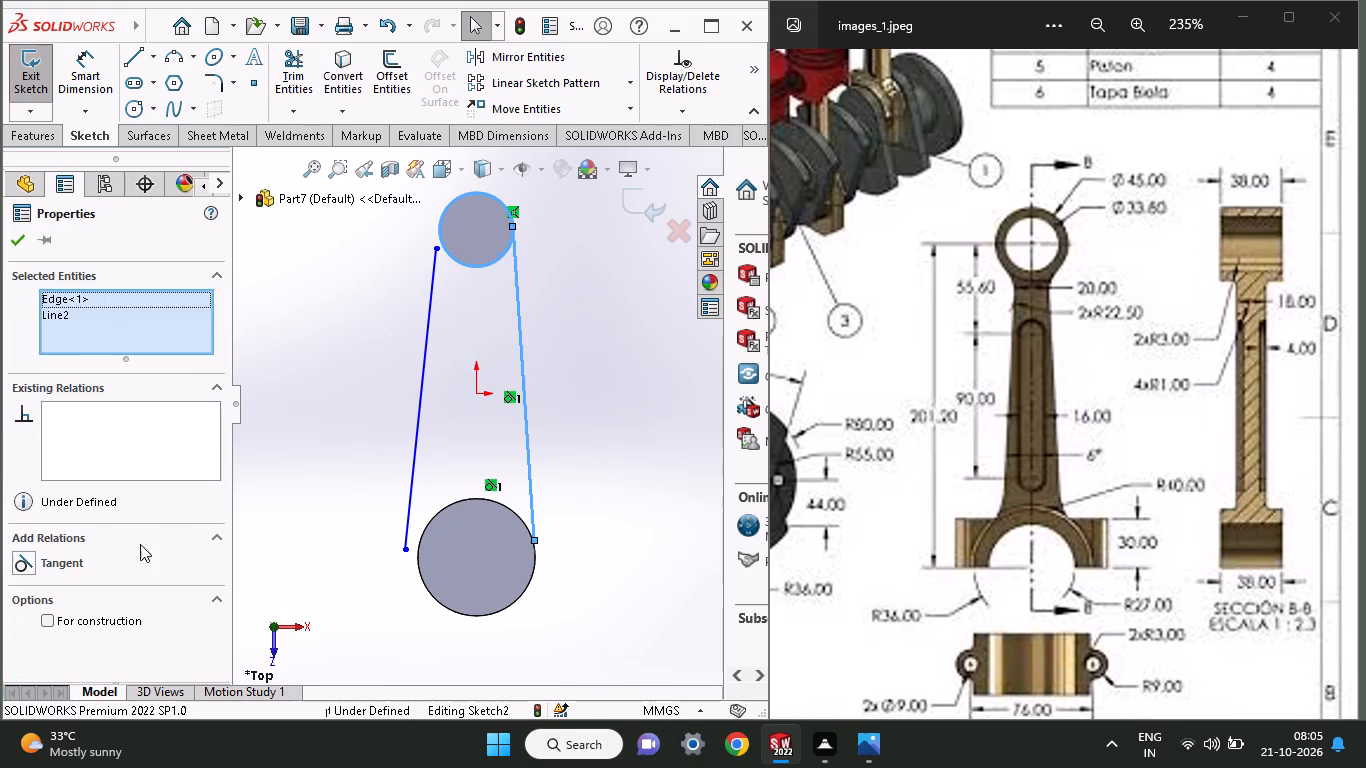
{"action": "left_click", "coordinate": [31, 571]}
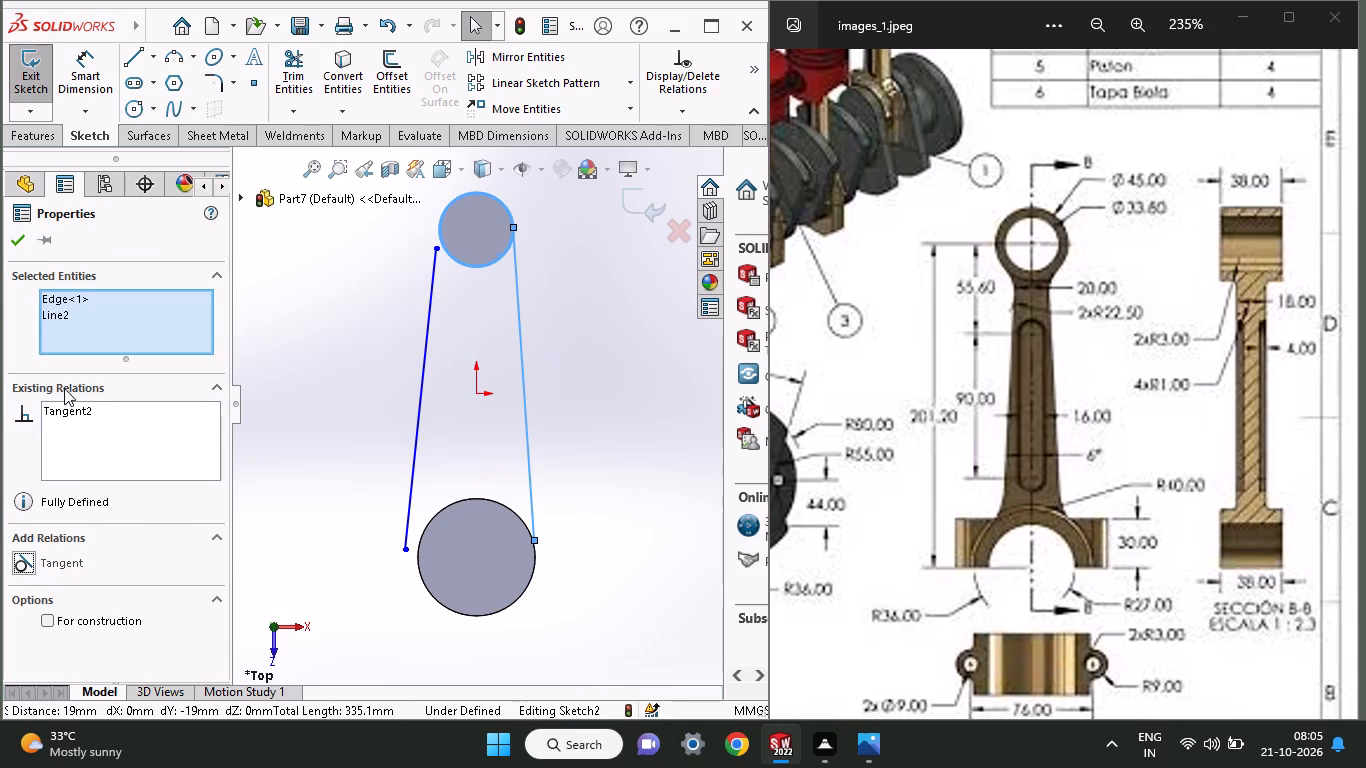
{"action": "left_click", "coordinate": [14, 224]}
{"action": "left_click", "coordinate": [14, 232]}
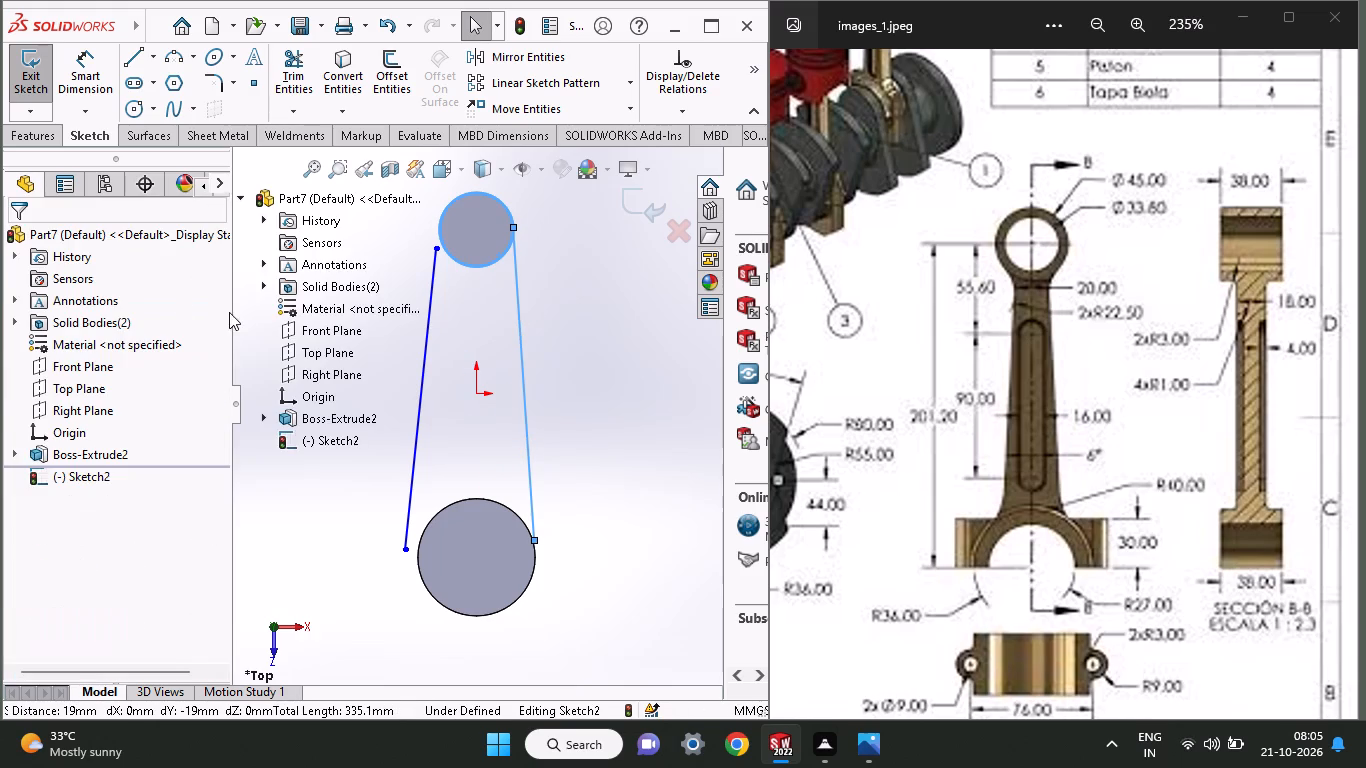
Delete both slanted shank lines and leave the emptied sketch.
{"action": "left_click", "coordinate": [426, 303]}
{"action": "right_click", "coordinate": [426, 303]}
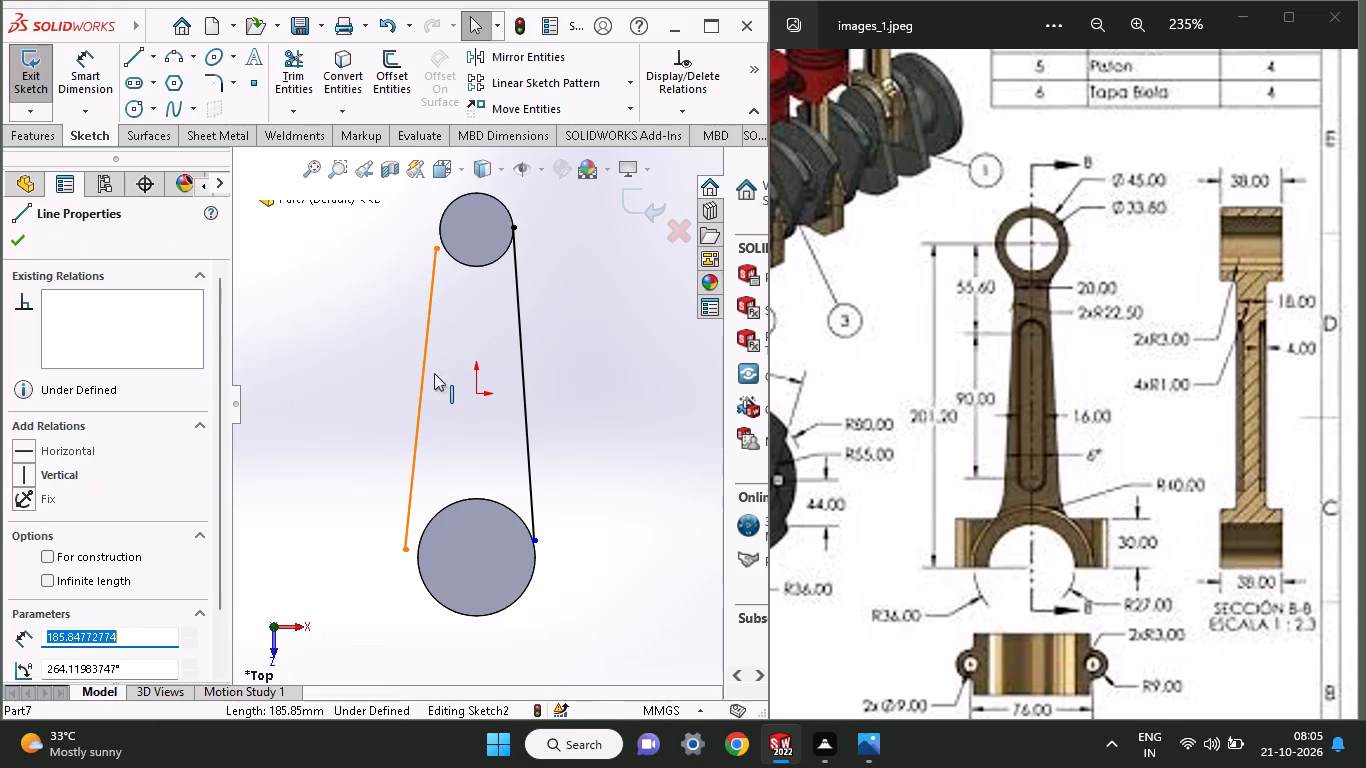
{"action": "left_click", "coordinate": [446, 592]}
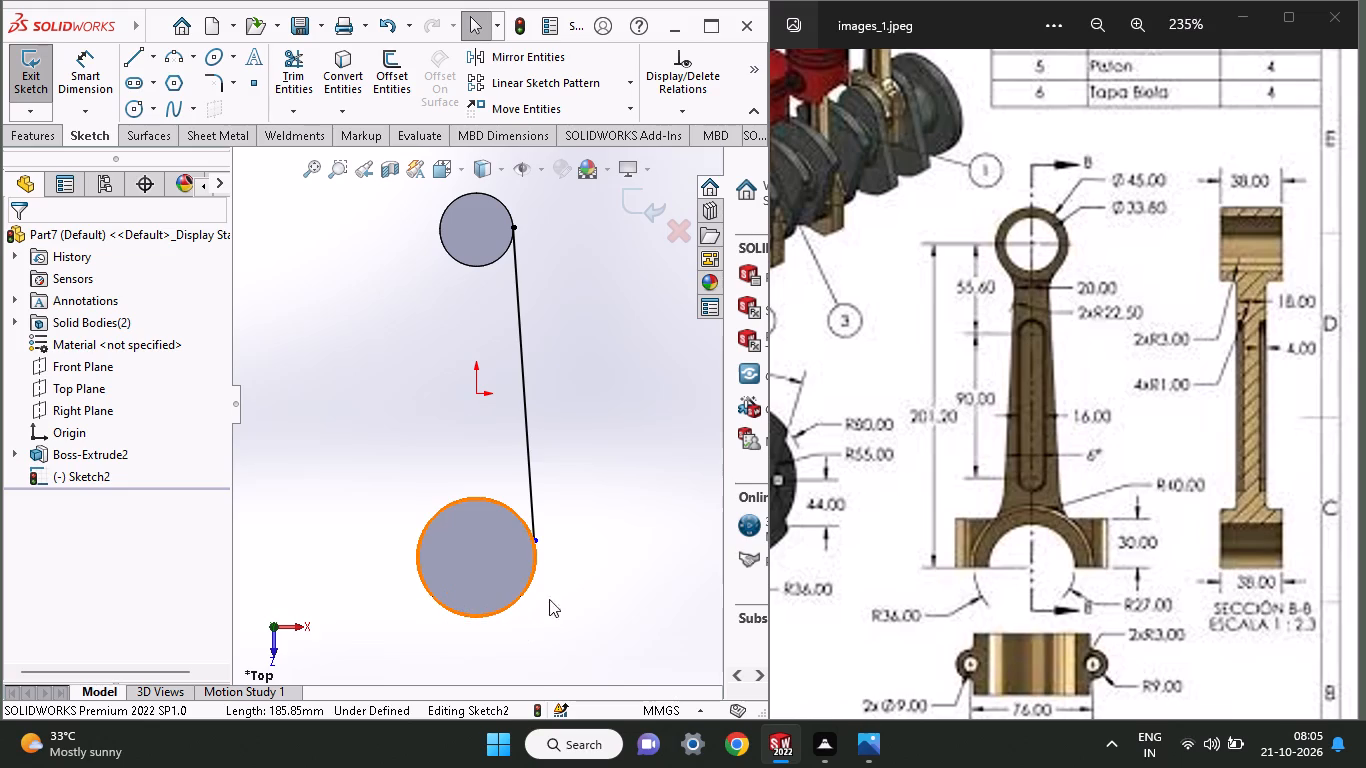
{"action": "left_click", "coordinate": [529, 422]}
{"action": "right_click", "coordinate": [529, 422]}
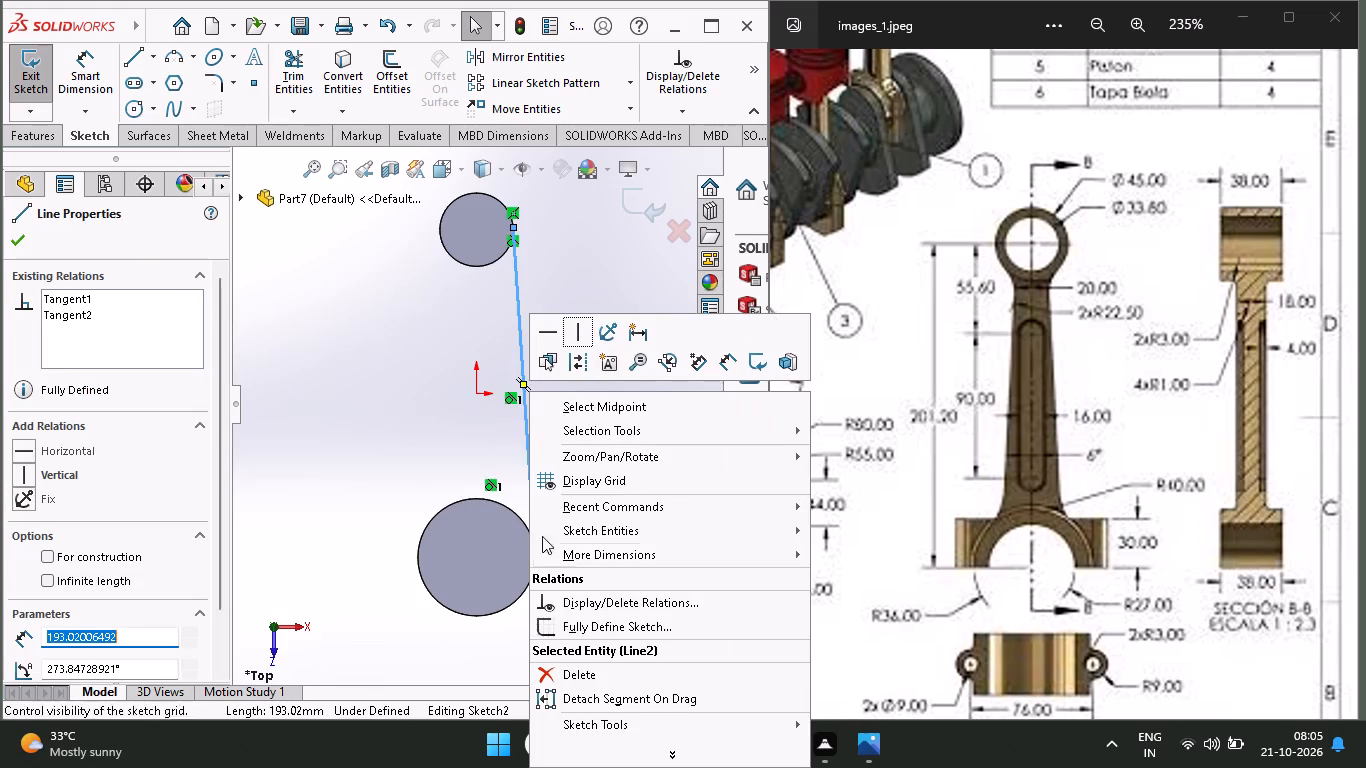
{"action": "left_click", "coordinate": [558, 664]}
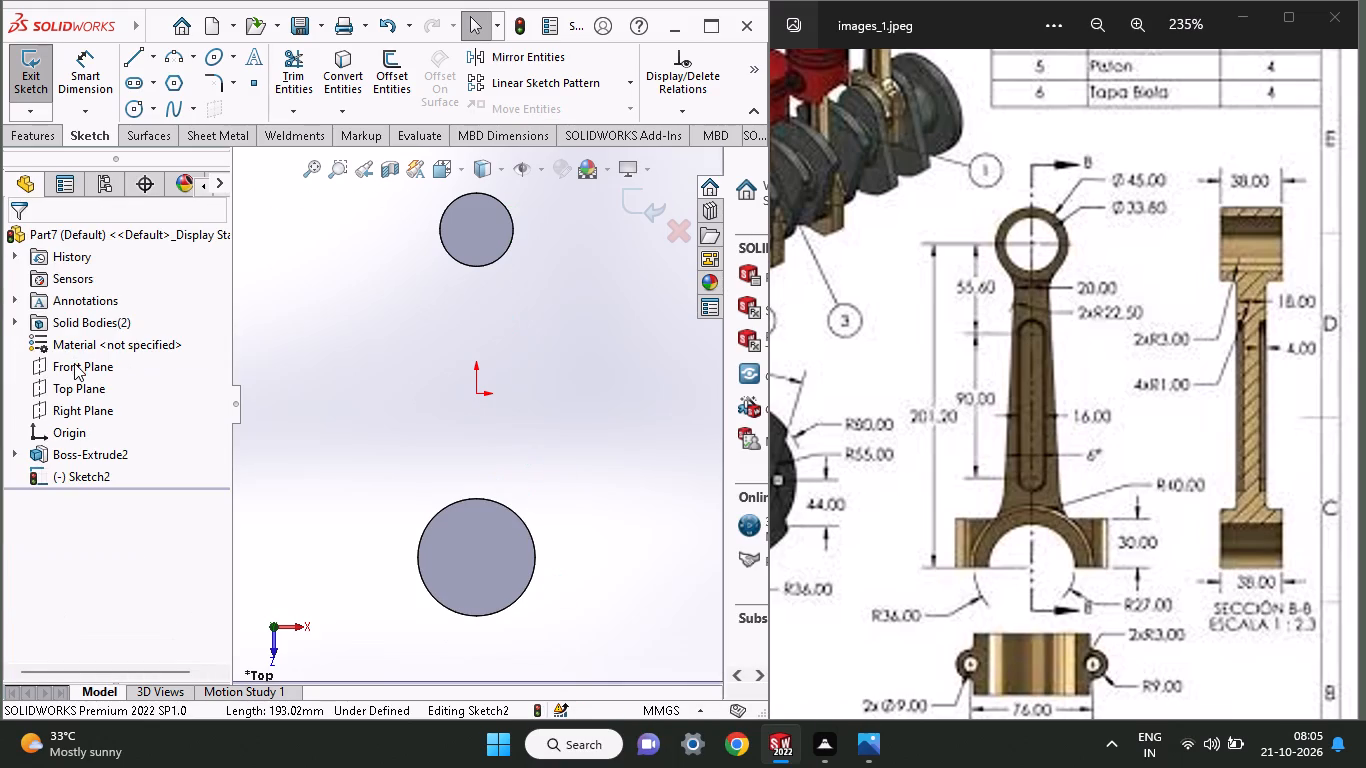
{"action": "left_click", "coordinate": [69, 382]}
{"action": "left_click", "coordinate": [84, 361]}
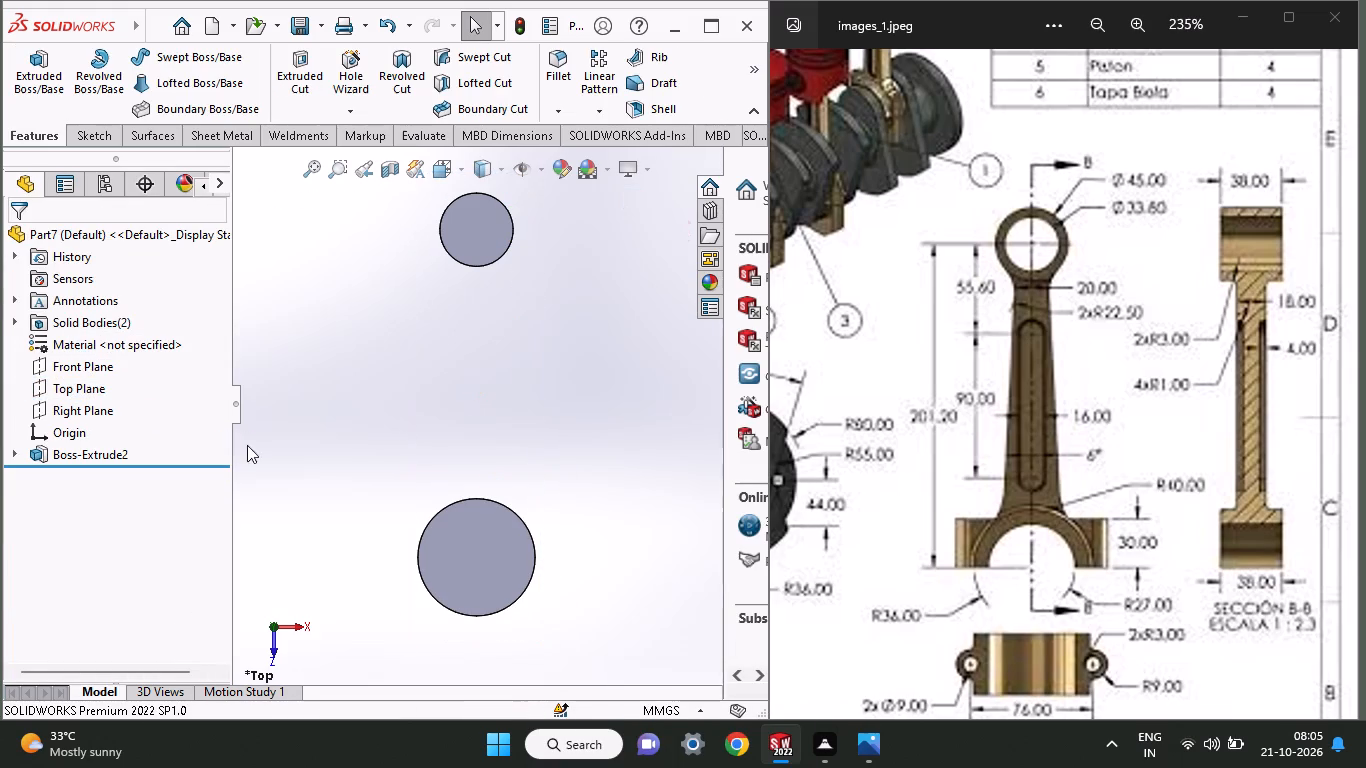
Start a sketch on the Top Plane and draw a 54 mm diameter circle concentric with the large boss.
{"action": "left_click", "coordinate": [58, 389]}
{"action": "left_click", "coordinate": [82, 365]}
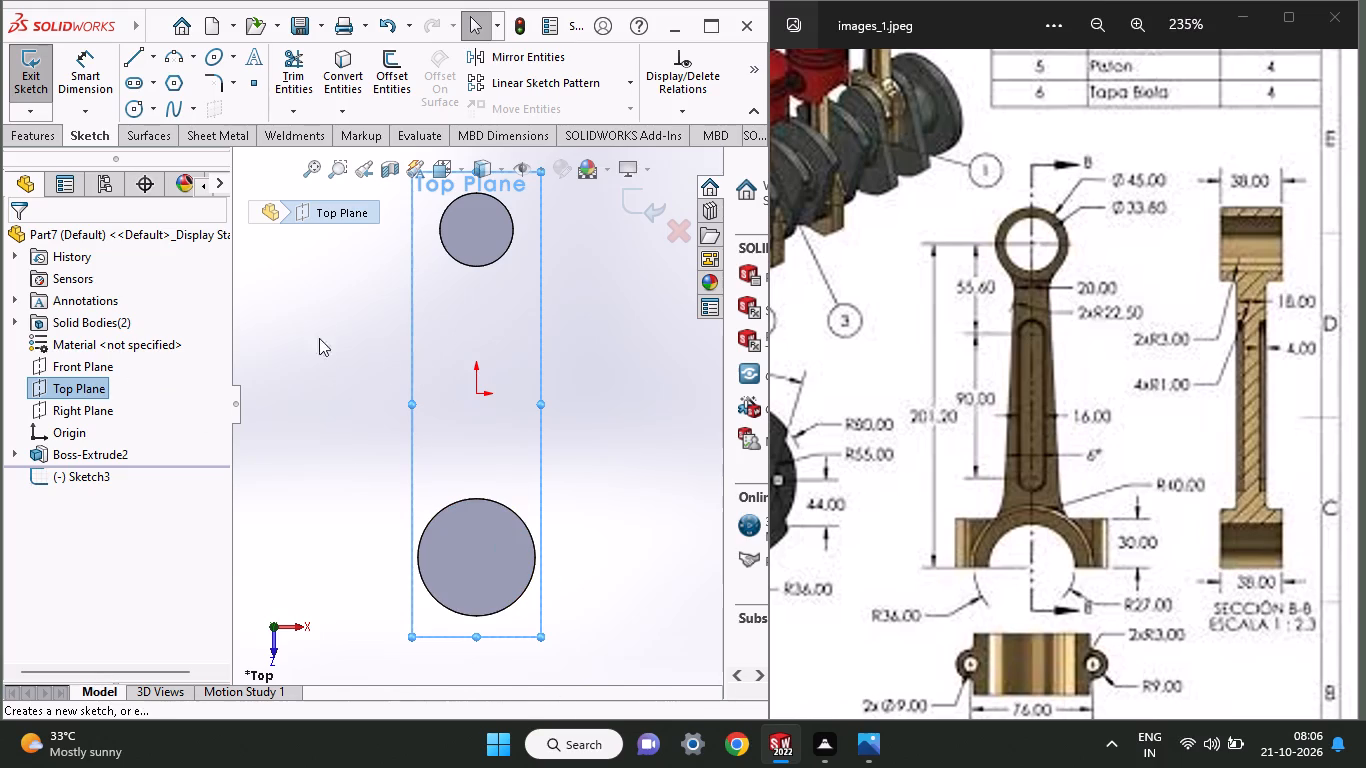
{"action": "left_click", "coordinate": [130, 114]}
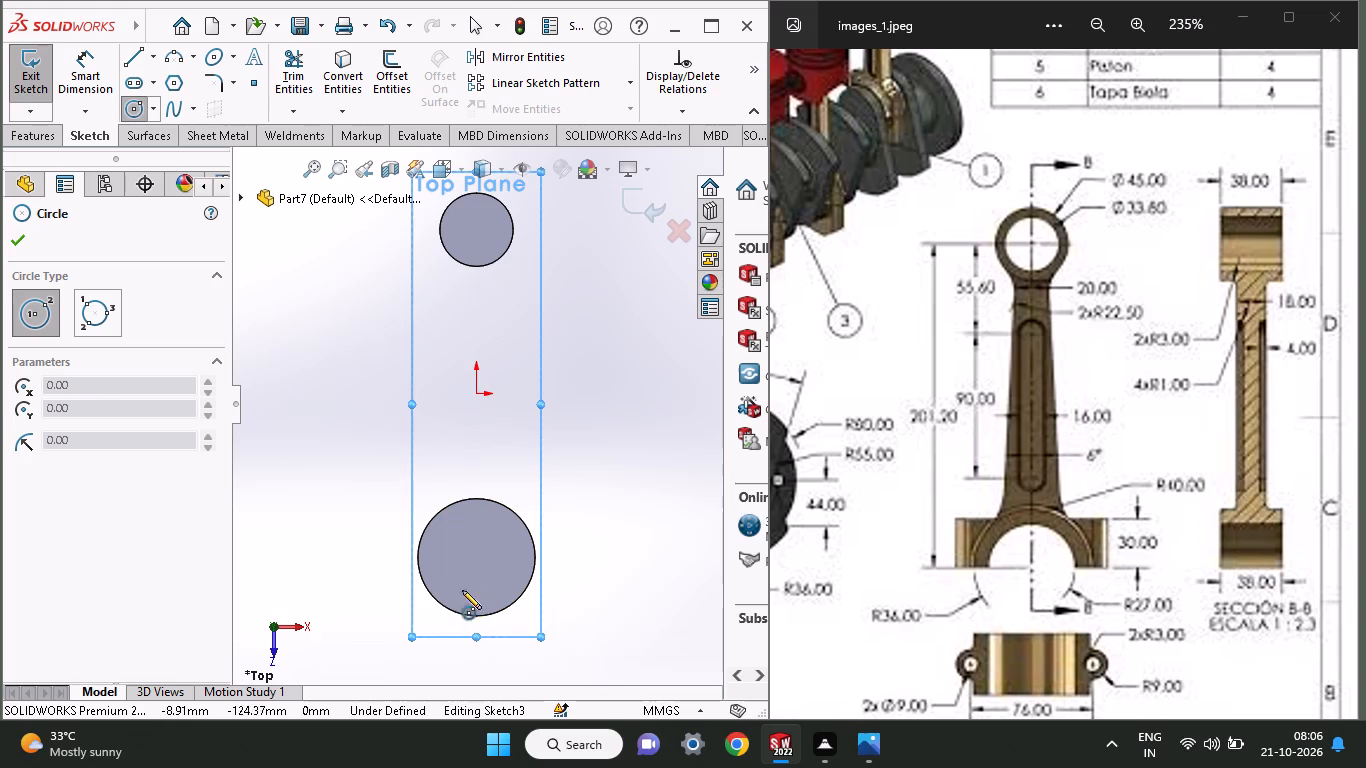
{"action": "left_click", "coordinate": [478, 555]}
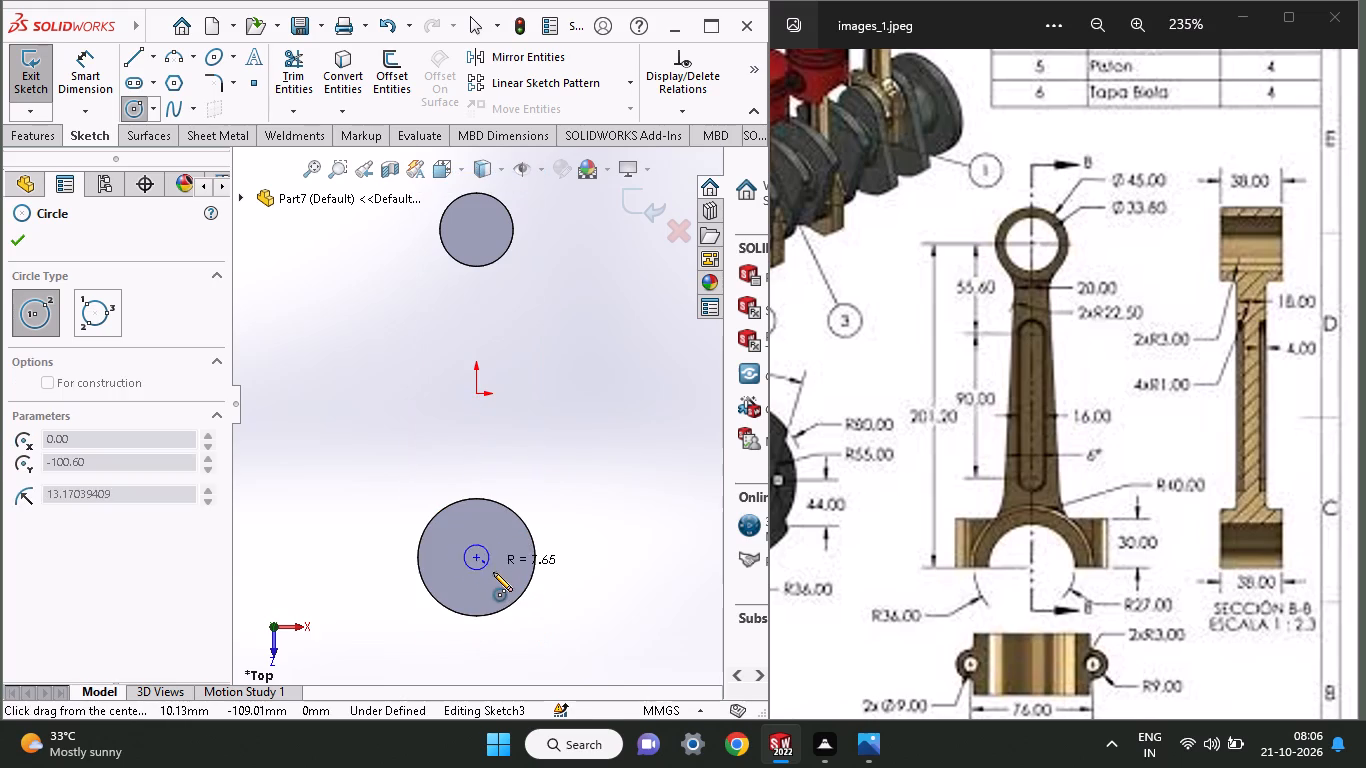
{"action": "left_click", "coordinate": [496, 580]}
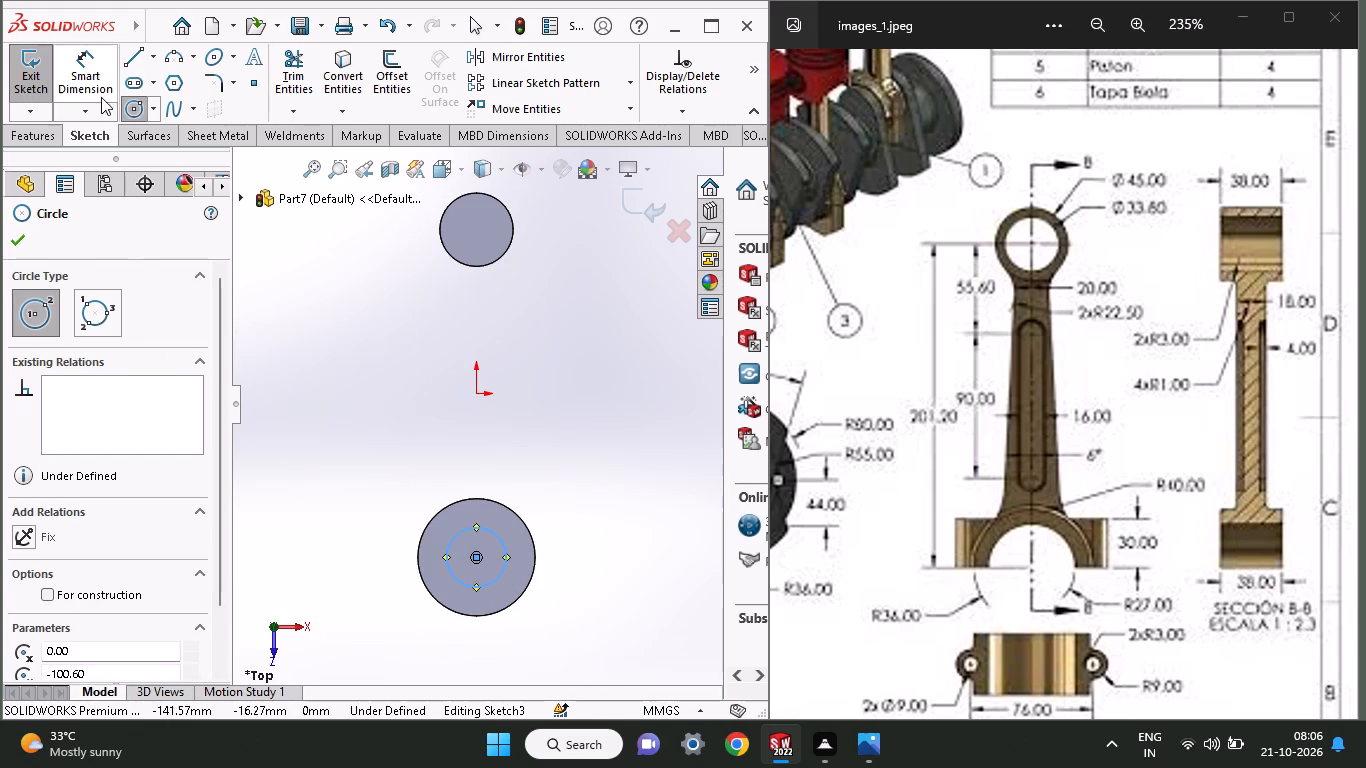
{"action": "left_click", "coordinate": [101, 97]}
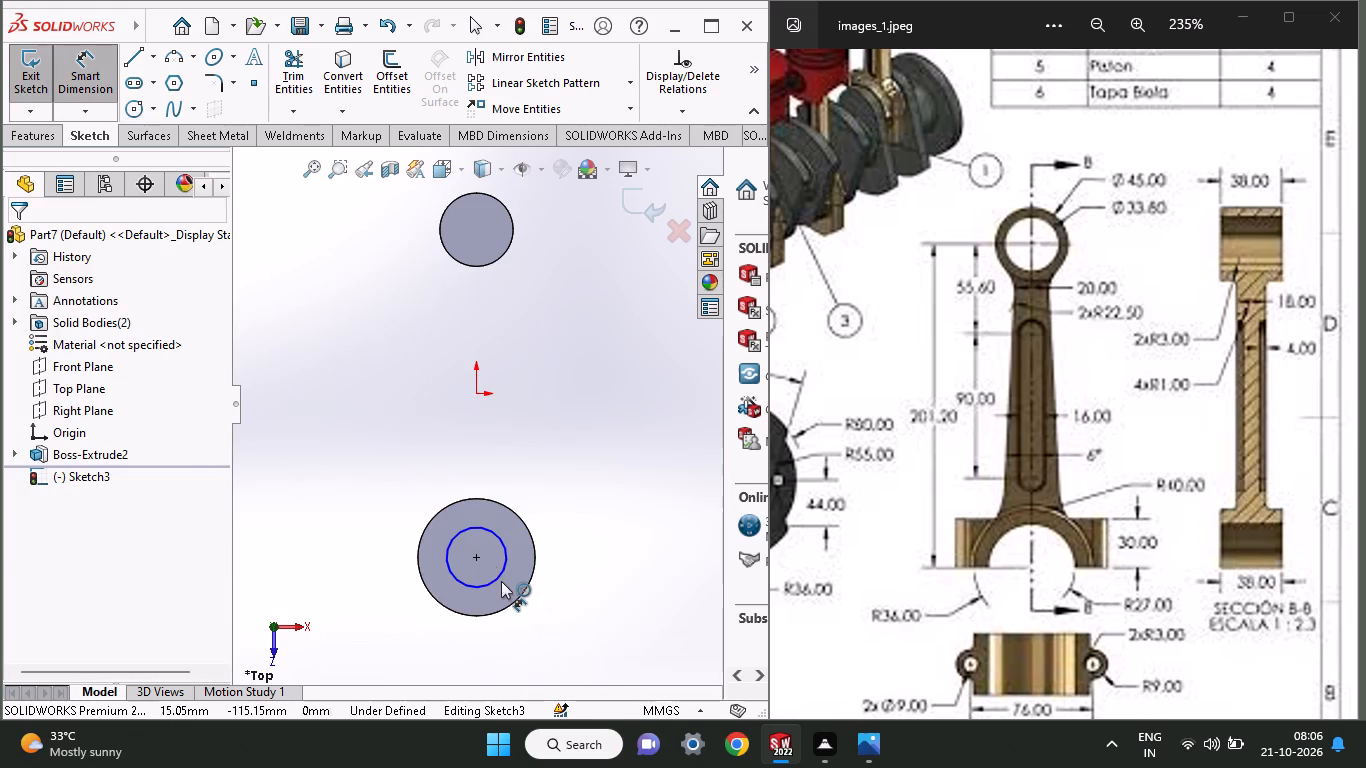
{"action": "left_click", "coordinate": [501, 581]}
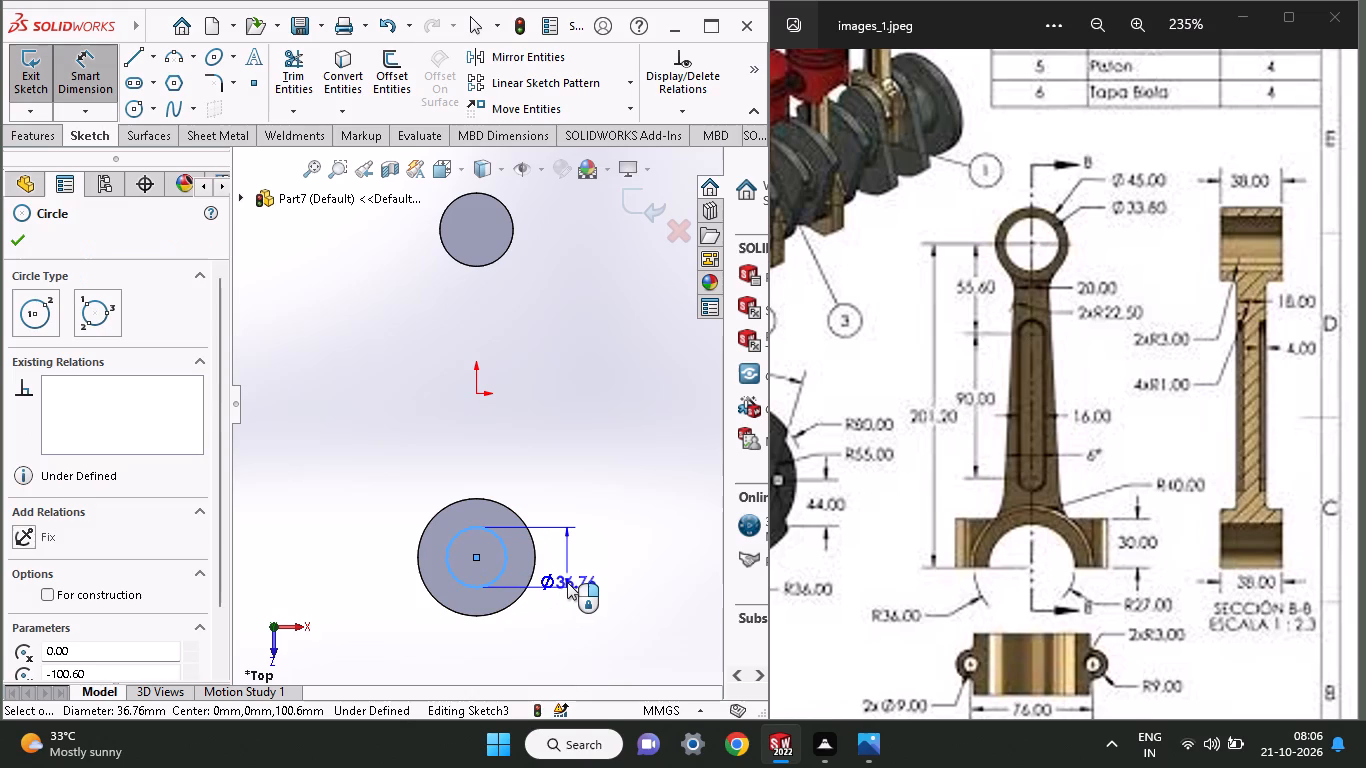
{"action": "left_click", "coordinate": [579, 588]}
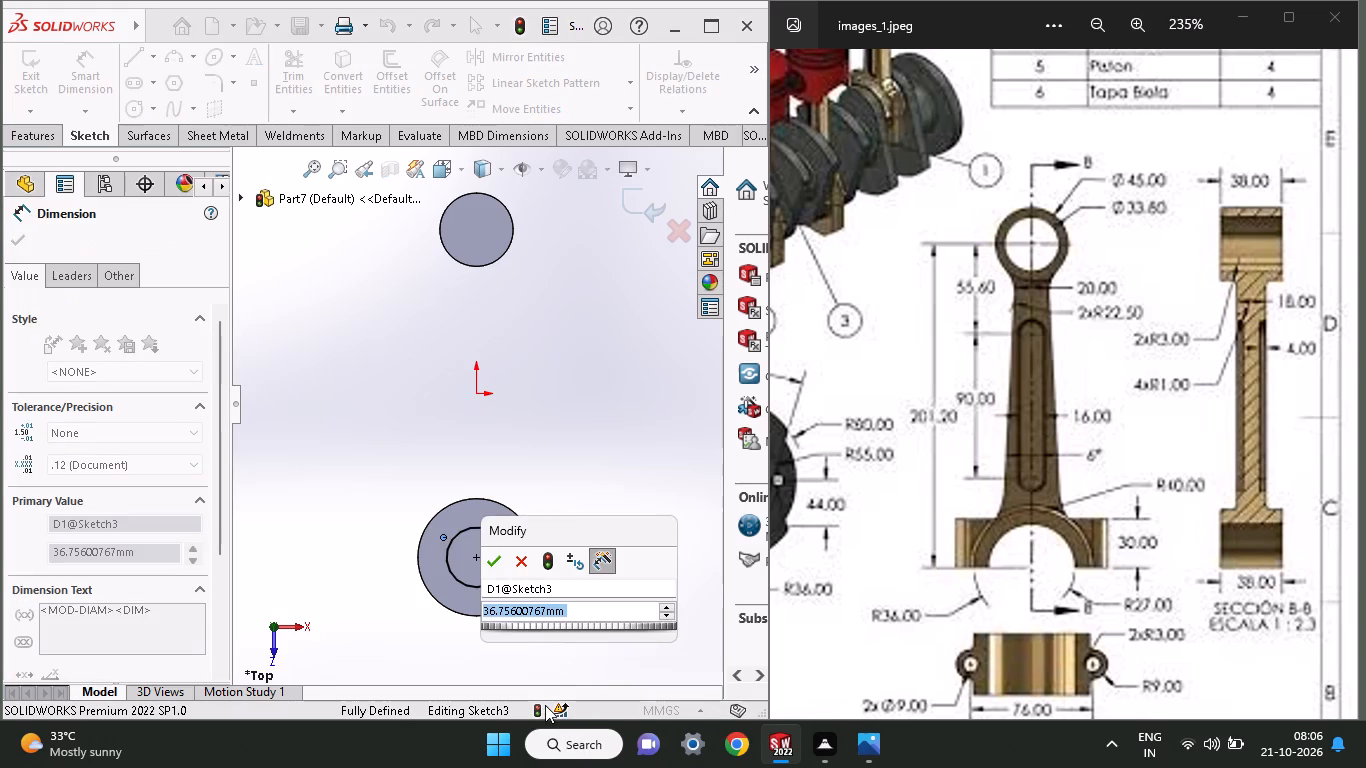
{"action": "type", "text": "54"}
{"action": "key", "text": "Return"}
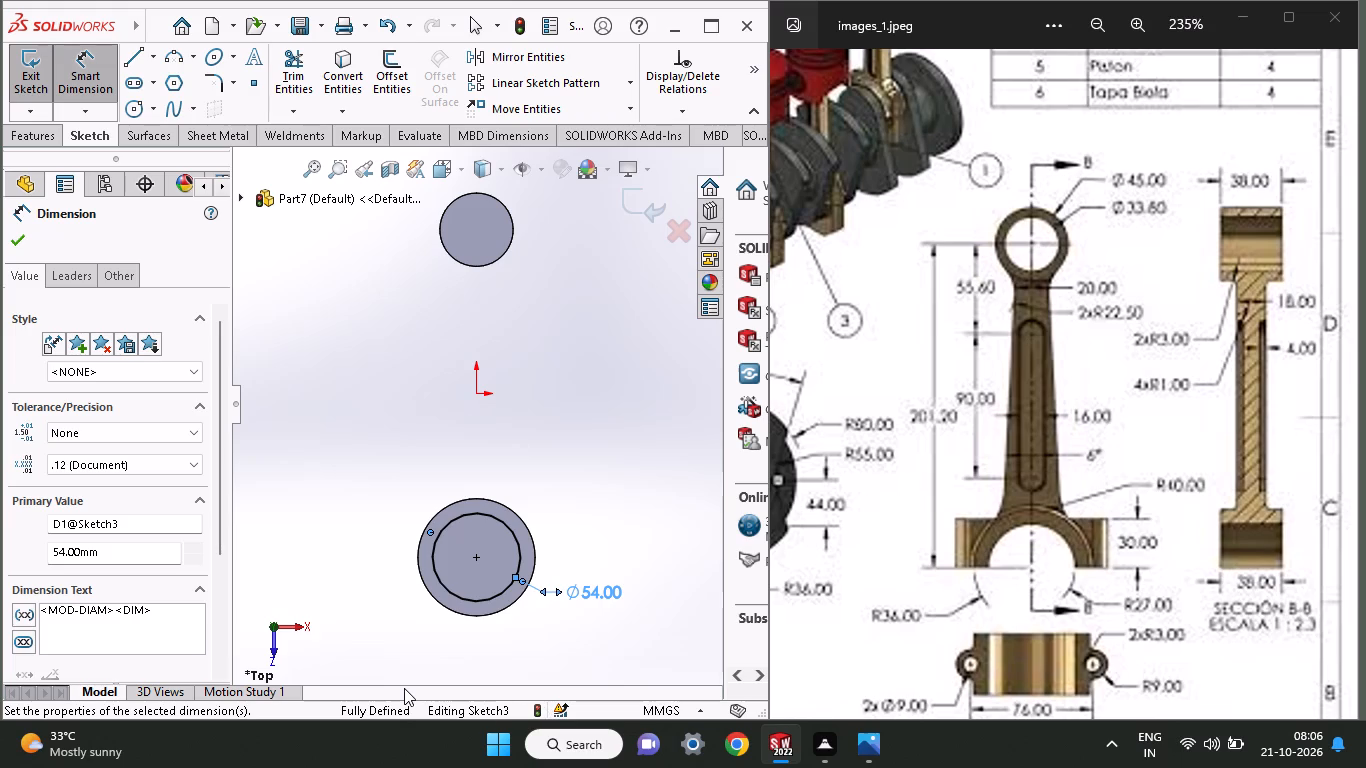
Sketch a corner rectangle about 72 by 48 mm from the large boss's horizontal centreline outward, covering the half away from the small boss.
{"action": "left_click", "coordinate": [142, 59]}
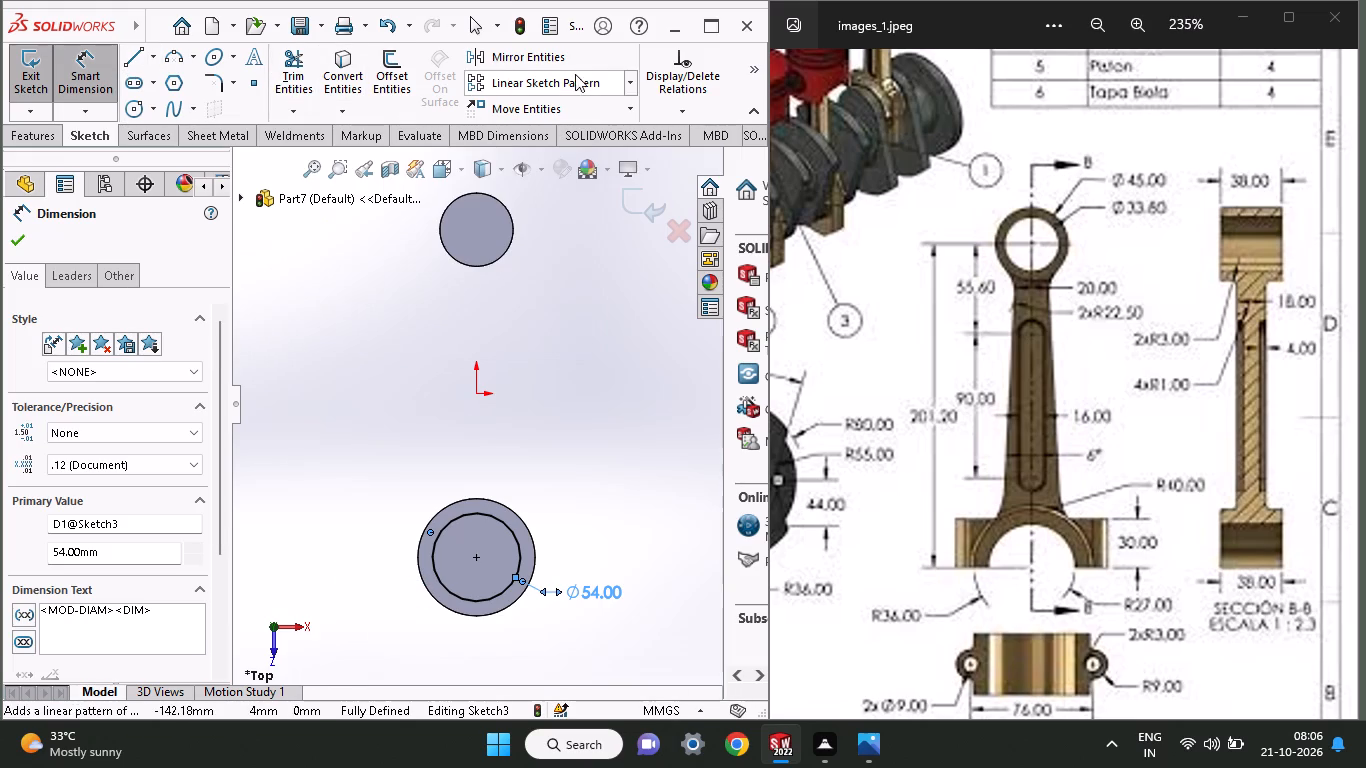
{"action": "left_click", "coordinate": [745, 71]}
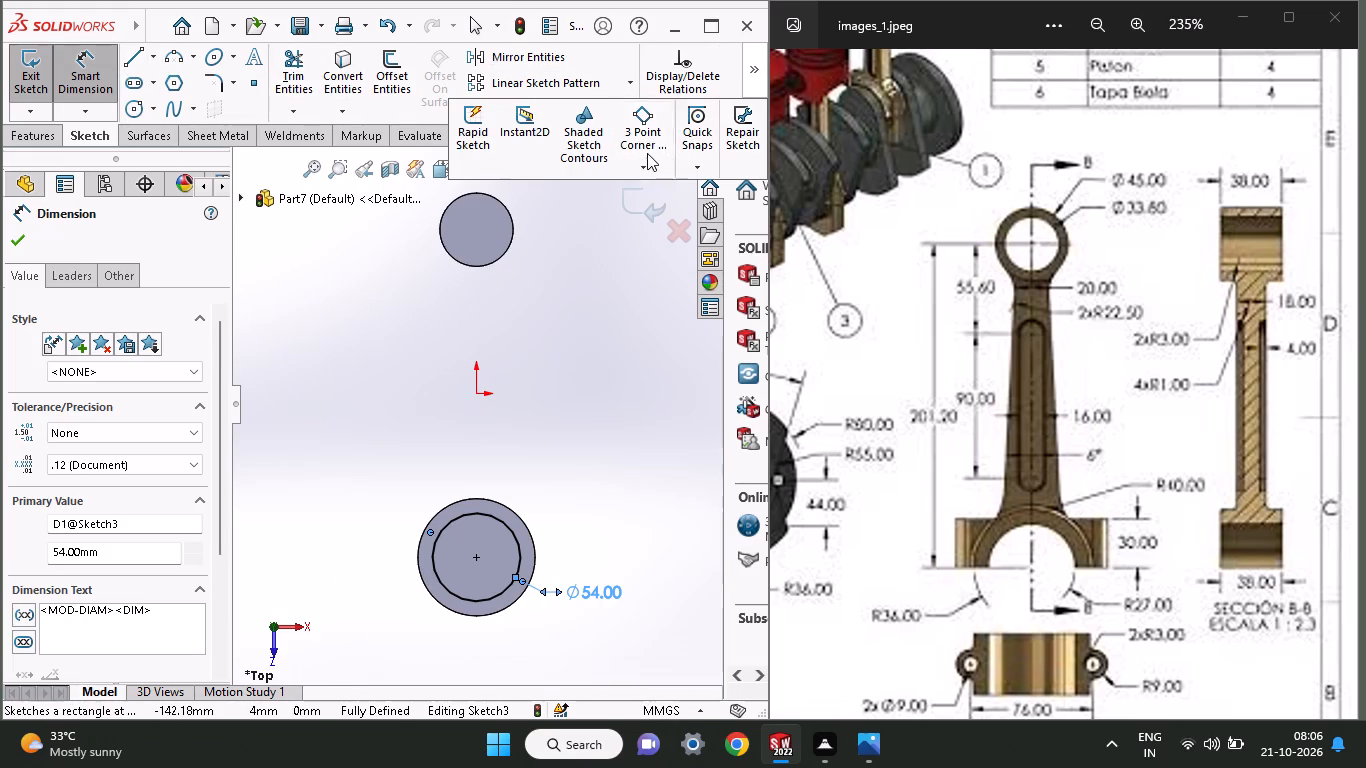
{"action": "left_click", "coordinate": [646, 160]}
{"action": "left_click", "coordinate": [646, 183]}
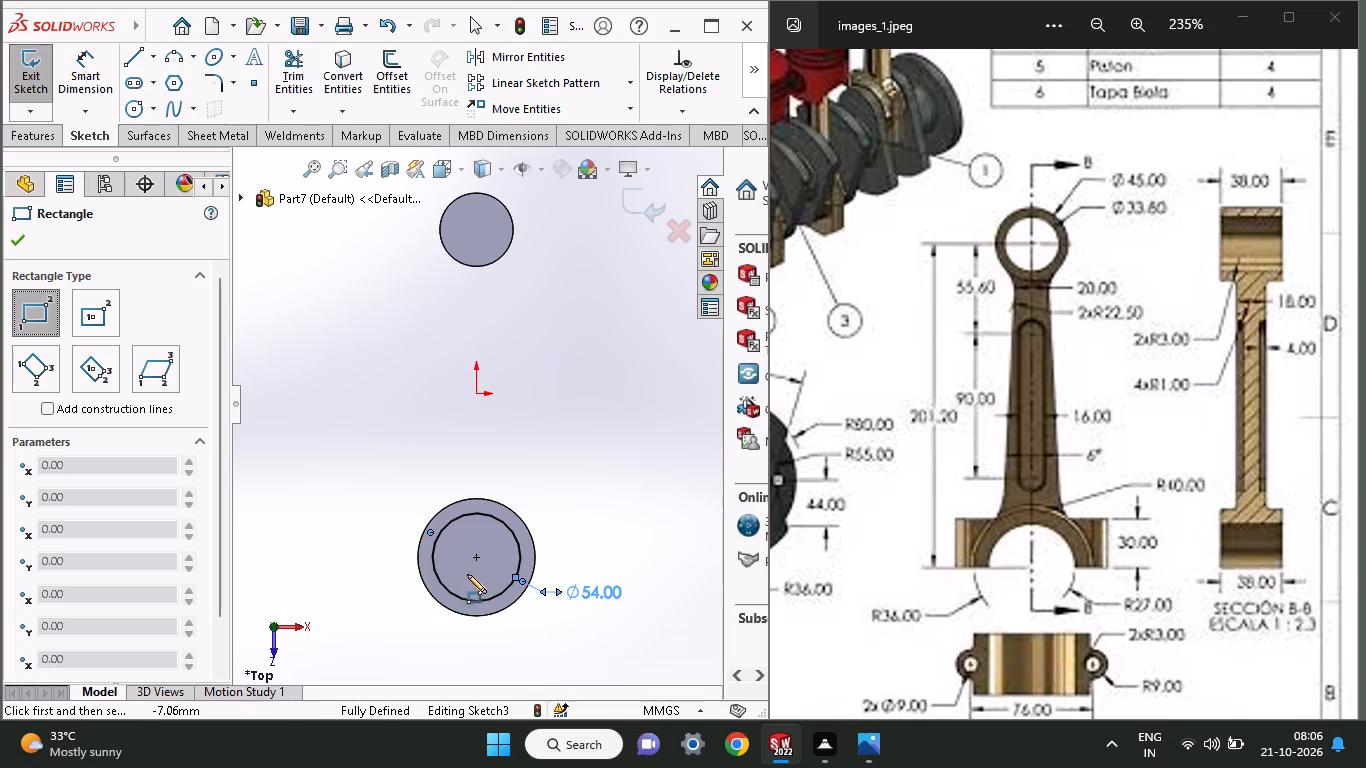
{"action": "left_click", "coordinate": [421, 559]}
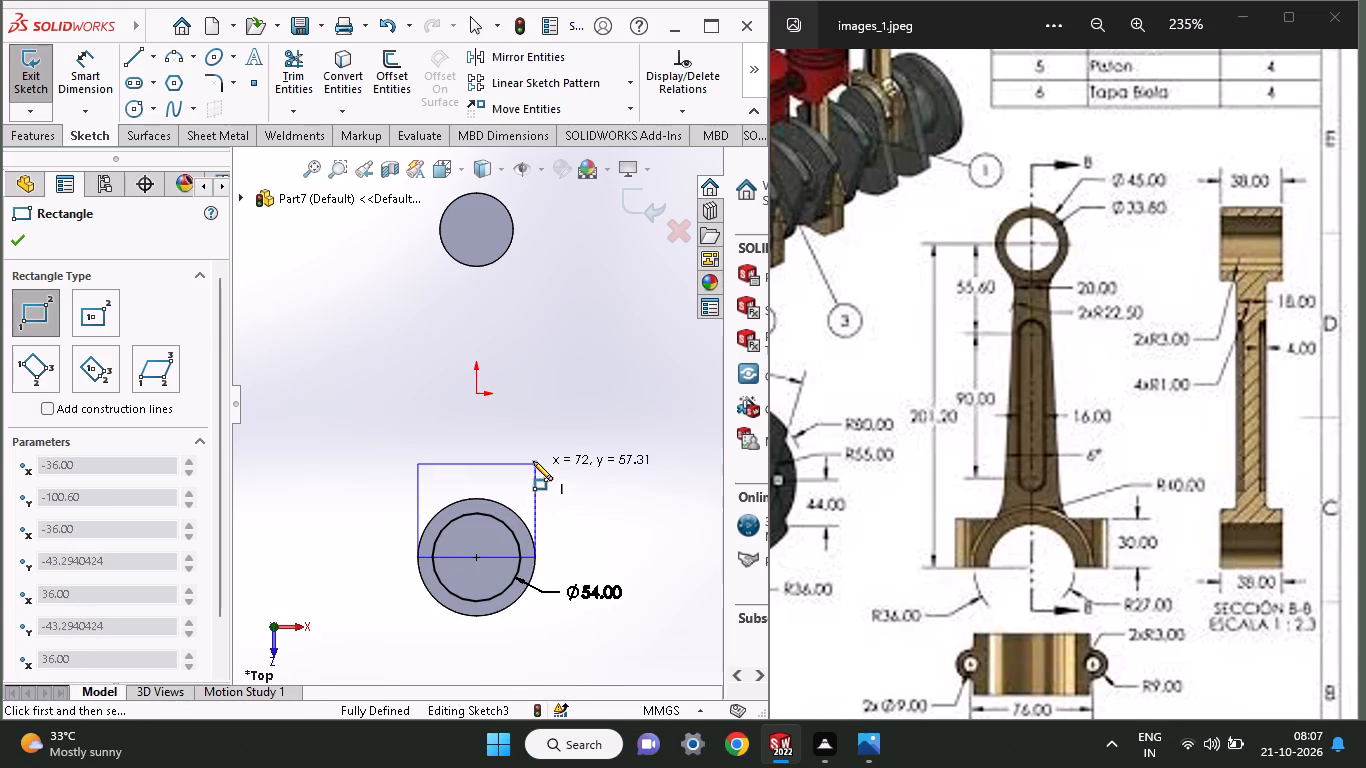
{"action": "left_click", "coordinate": [532, 636]}
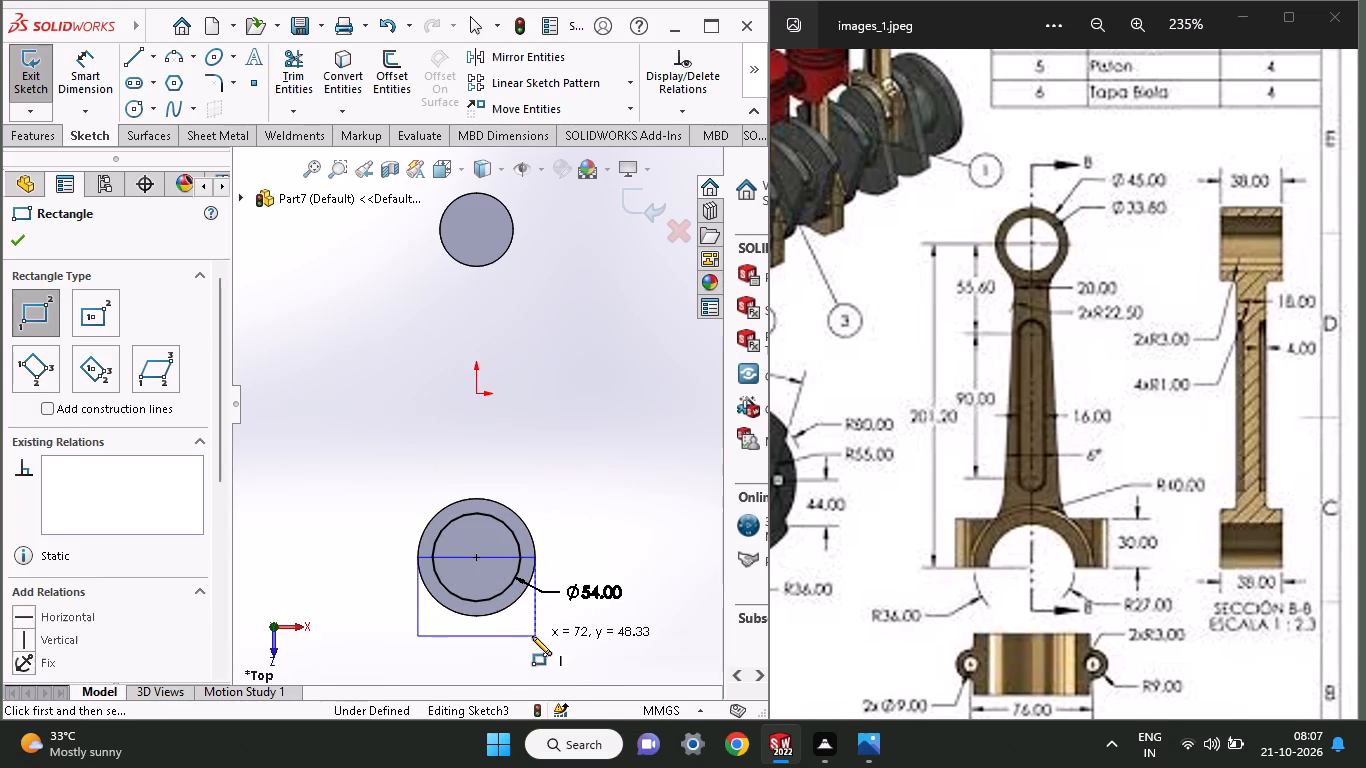
Set up an Extruded Cut, Mid Plane 38 mm, using the rectangle's regions inside and outside the 54 mm circle.
{"action": "left_click", "coordinate": [30, 132]}
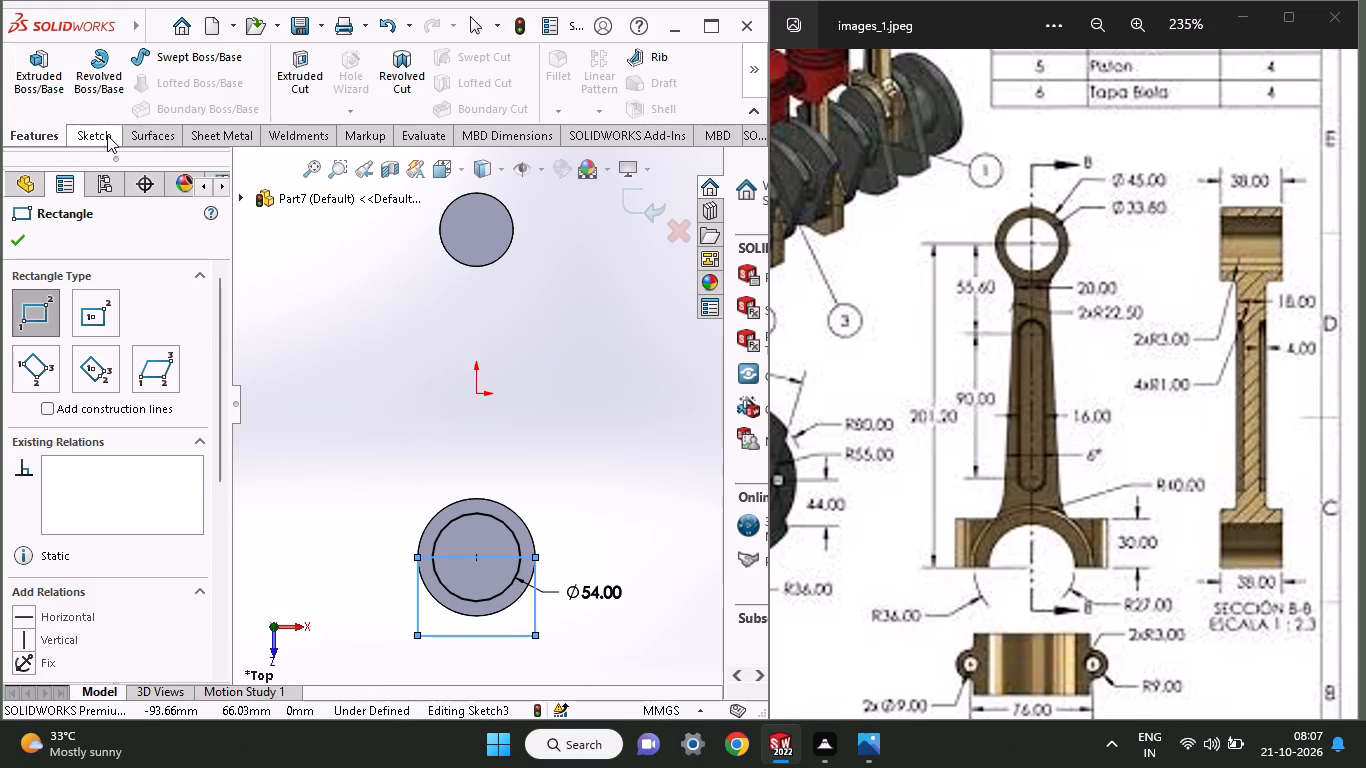
{"action": "left_click", "coordinate": [279, 84]}
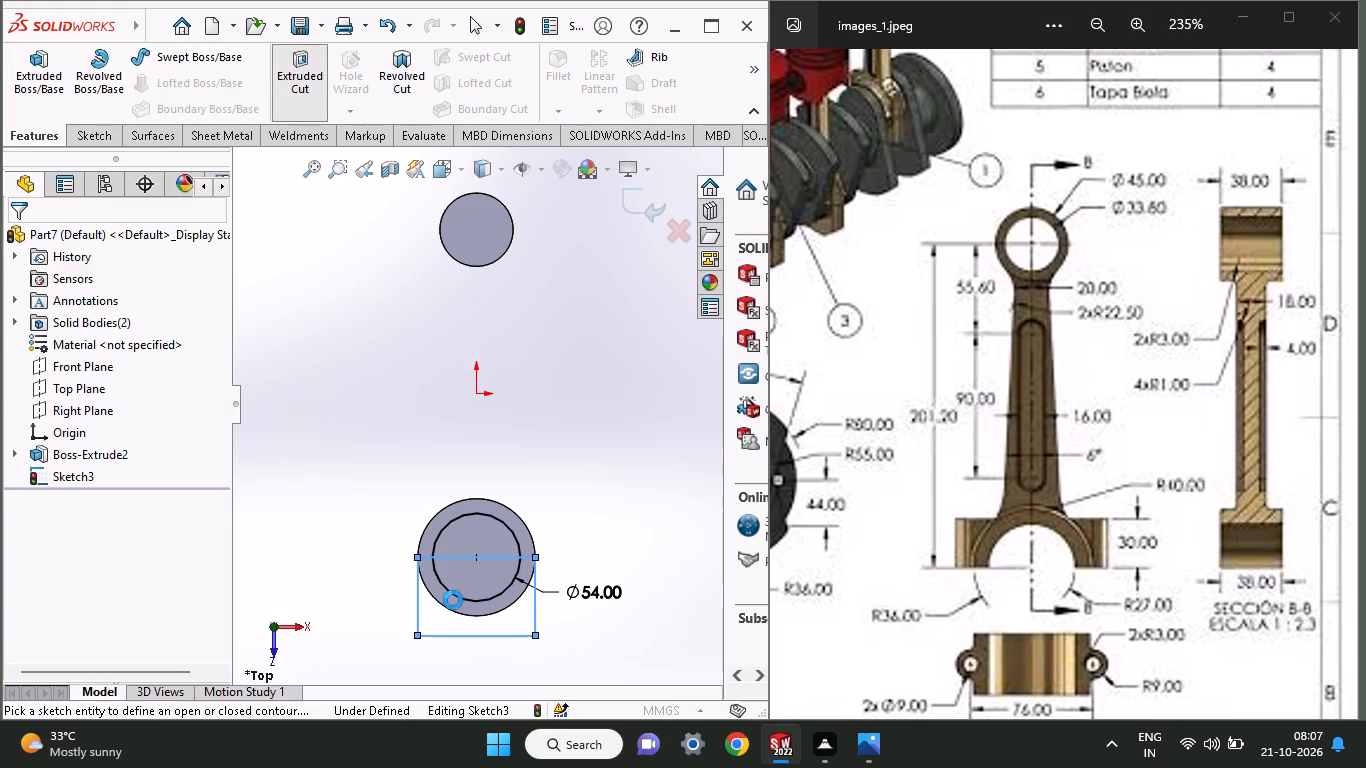
{"action": "left_click", "coordinate": [464, 578]}
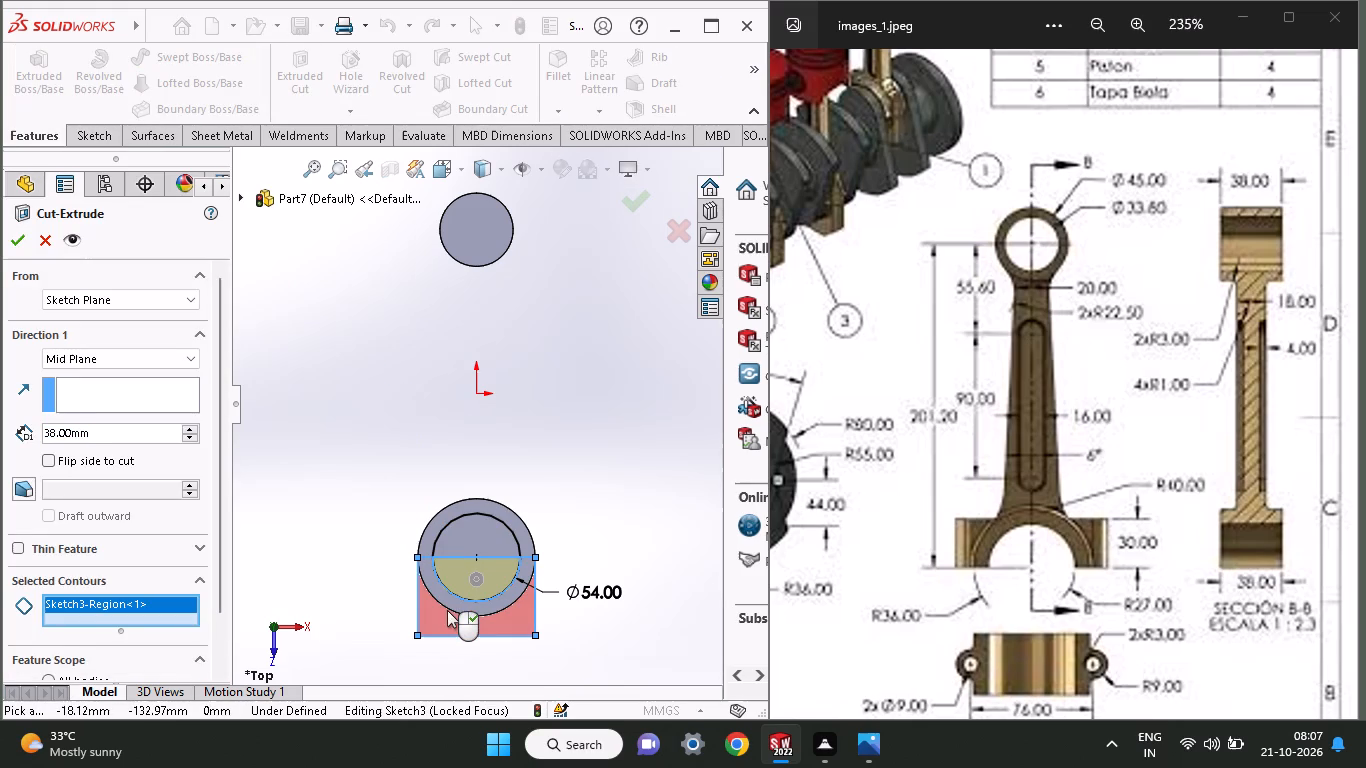
{"action": "left_click", "coordinate": [449, 609]}
{"action": "left_click", "coordinate": [455, 606]}
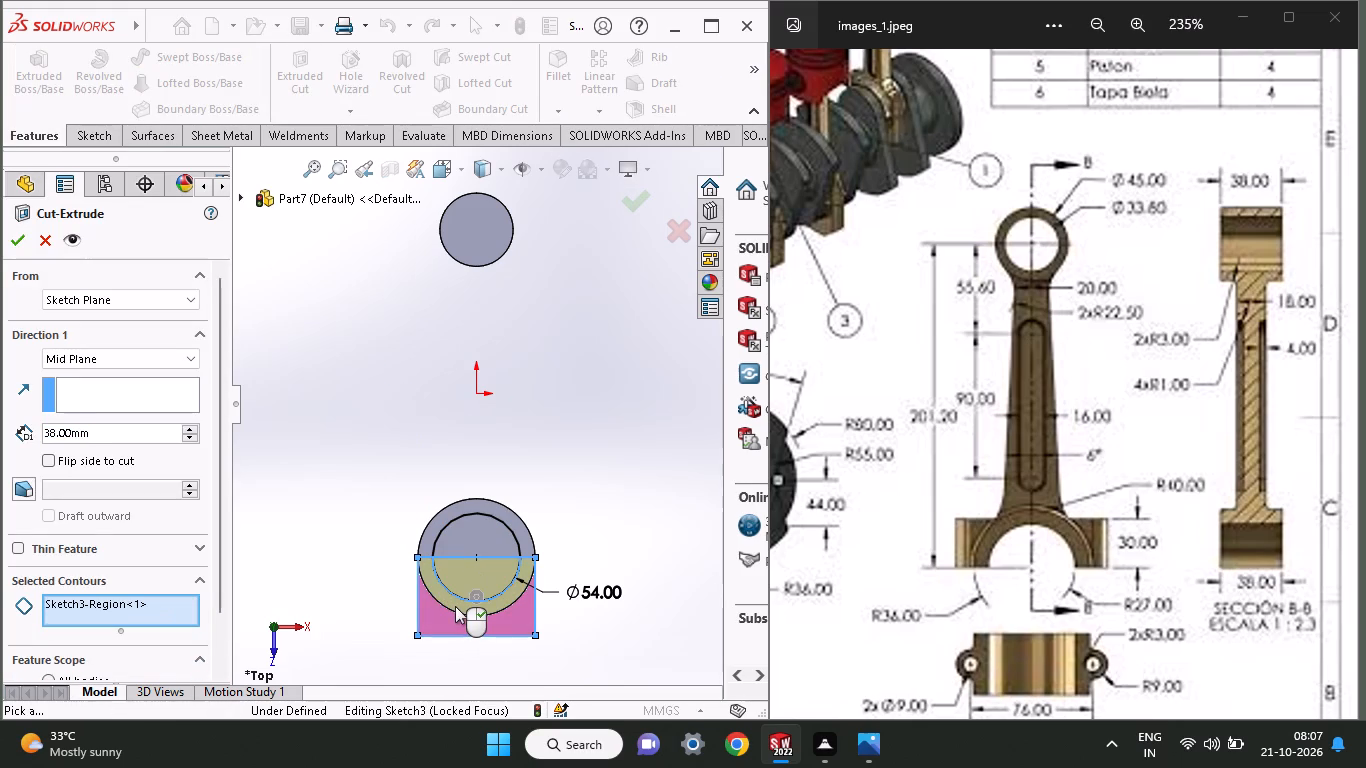
{"action": "left_click", "coordinate": [461, 628]}
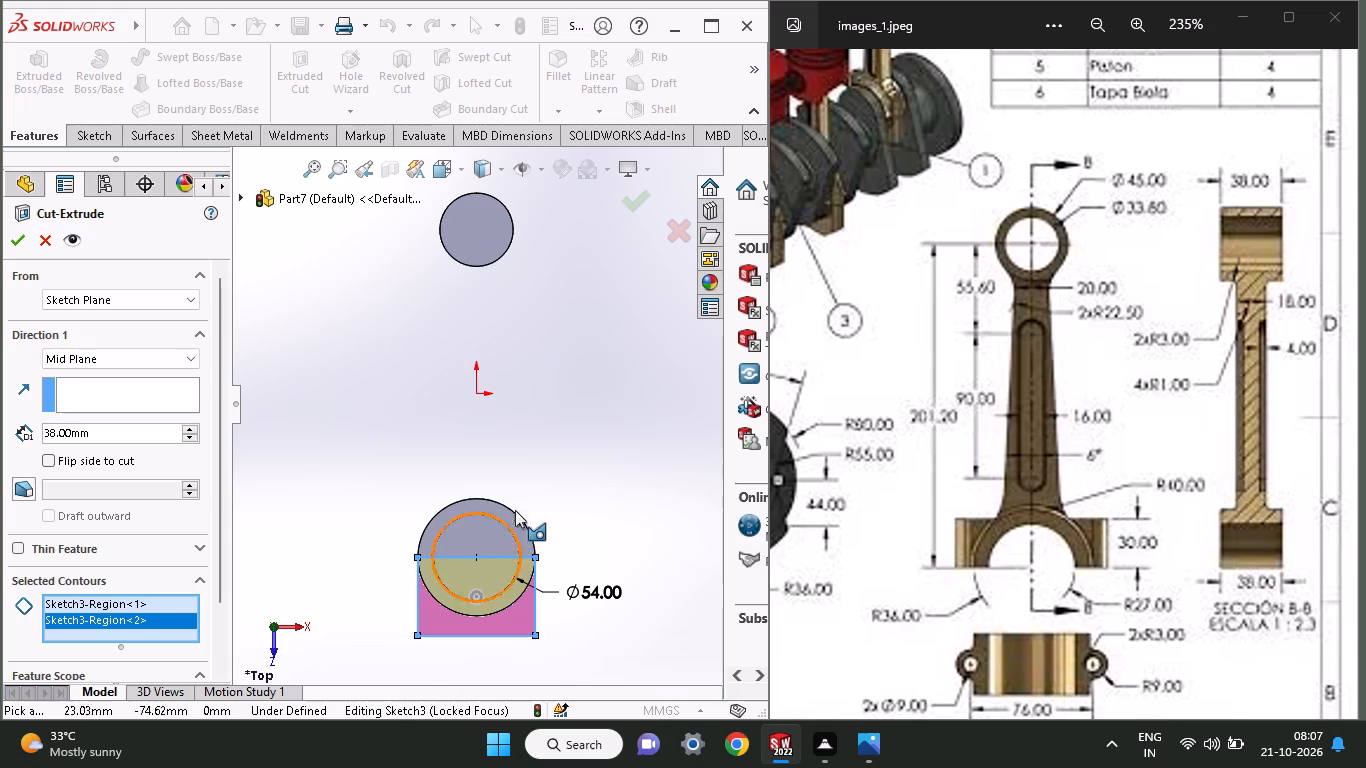
{"action": "middle_click_drag", "start_coordinate": [517, 490], "coordinate": [367, 540]}
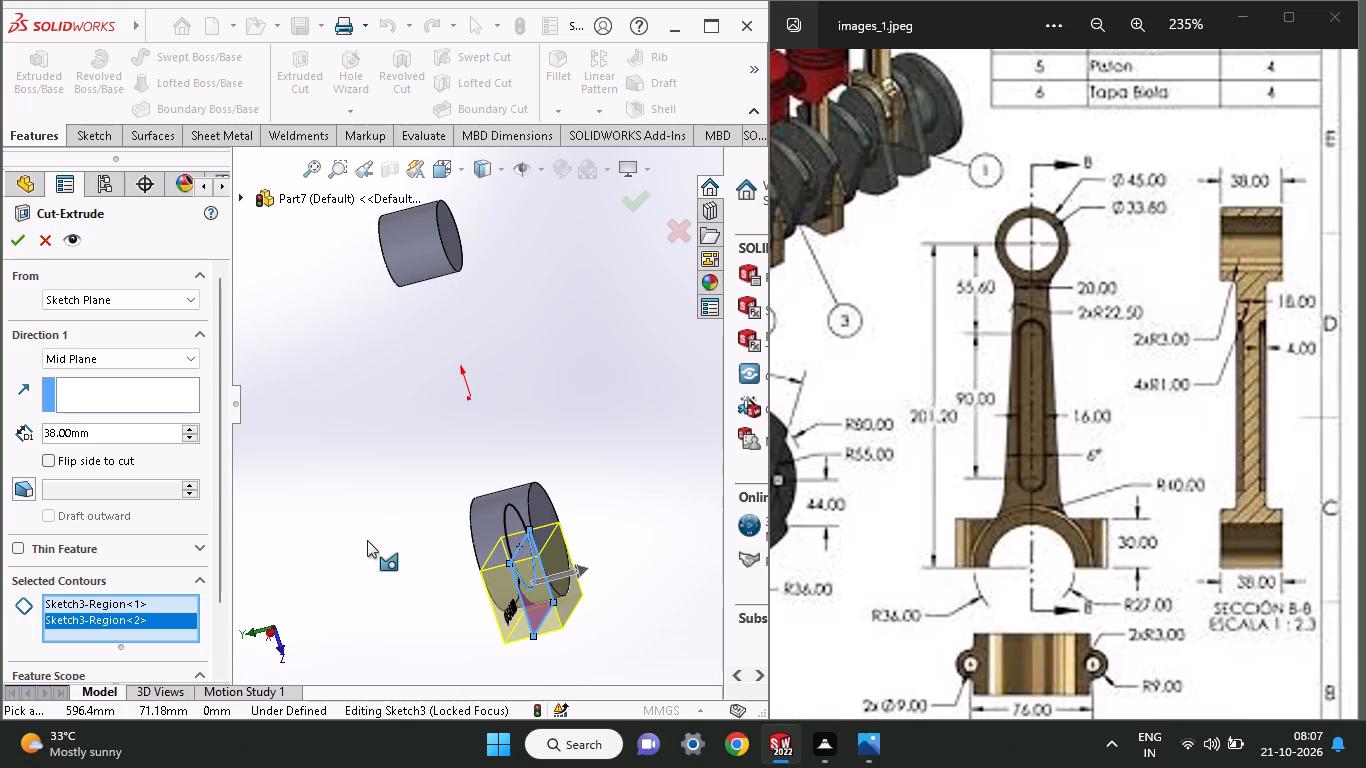
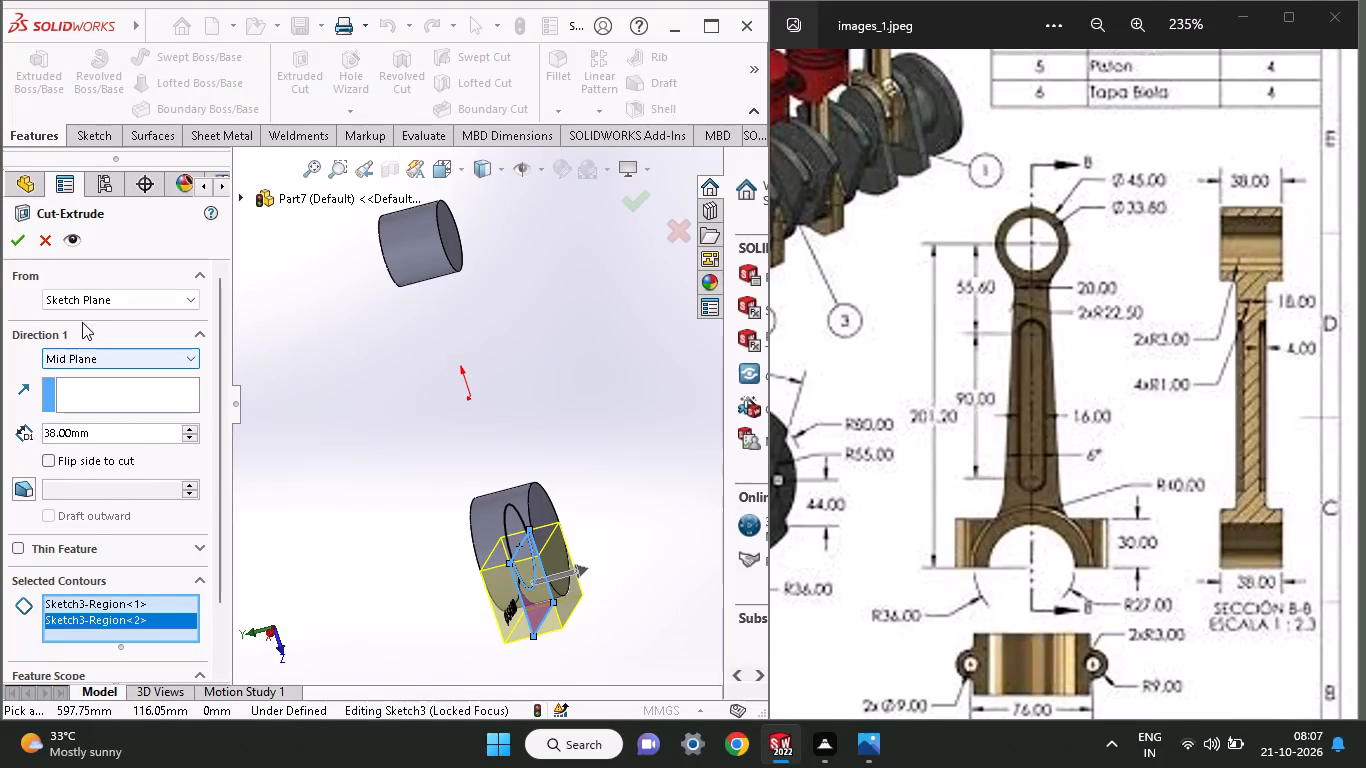
Apply the 38 mm Mid Plane cut to remove the half of the large boss facing away from the small boss.
{"action": "left_click", "coordinate": [24, 247]}
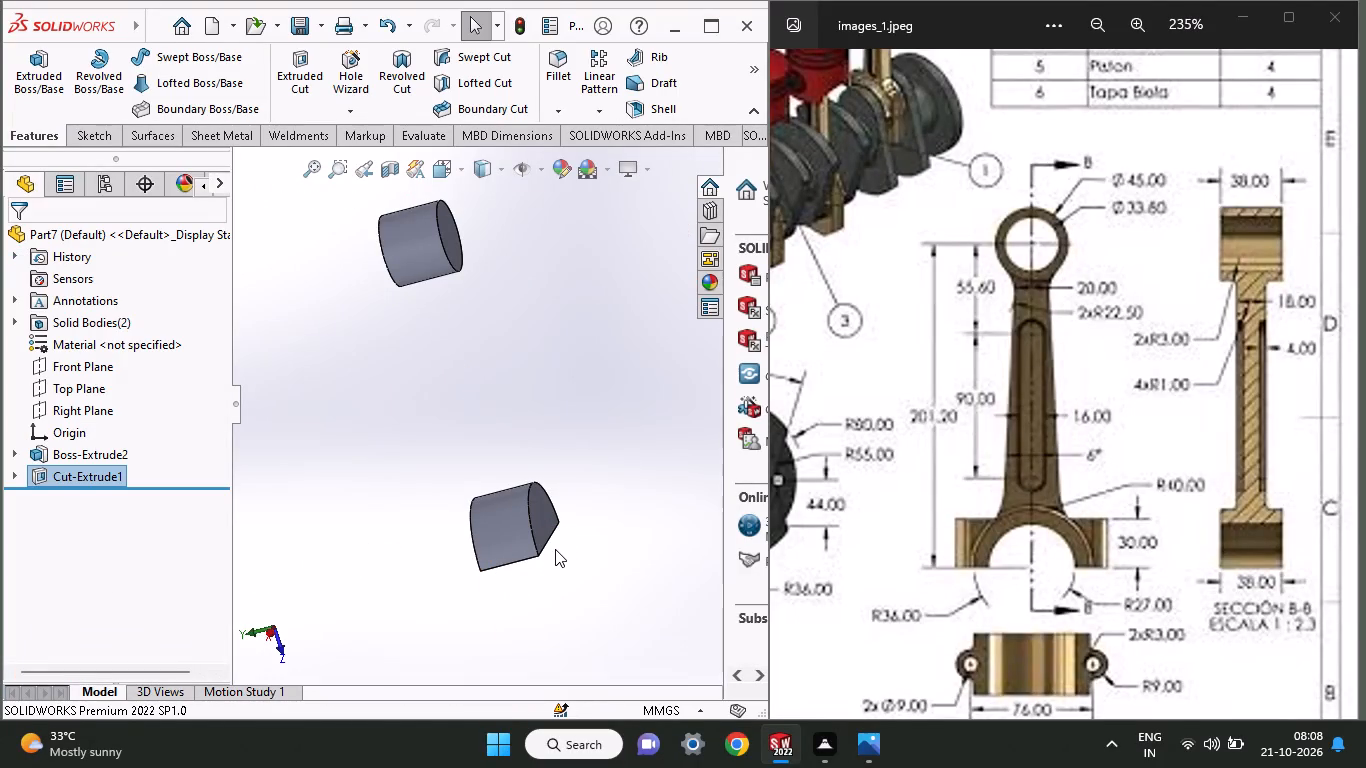
{"action": "middle_click_drag", "start_coordinate": [555, 549], "coordinate": [522, 555]}
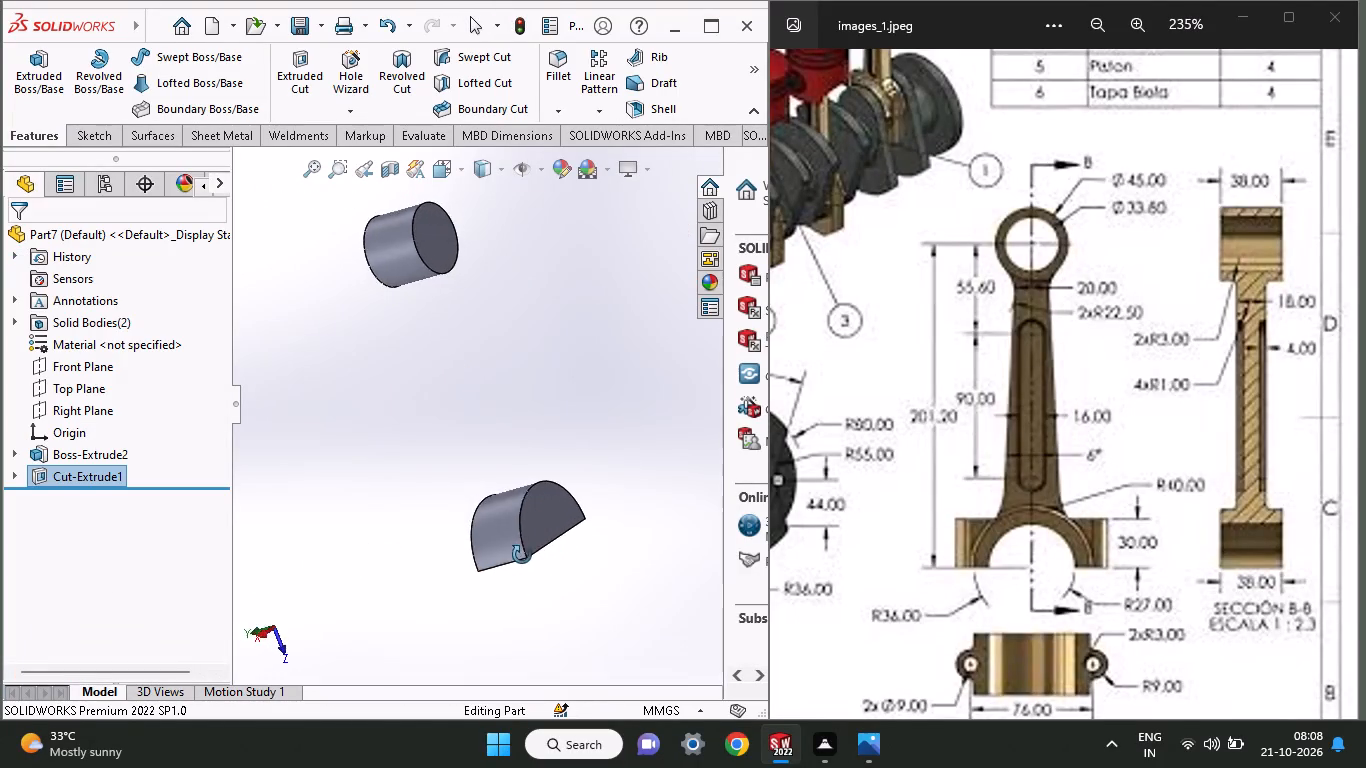
{"action": "middle_click_drag", "start_coordinate": [522, 555], "coordinate": [485, 594]}
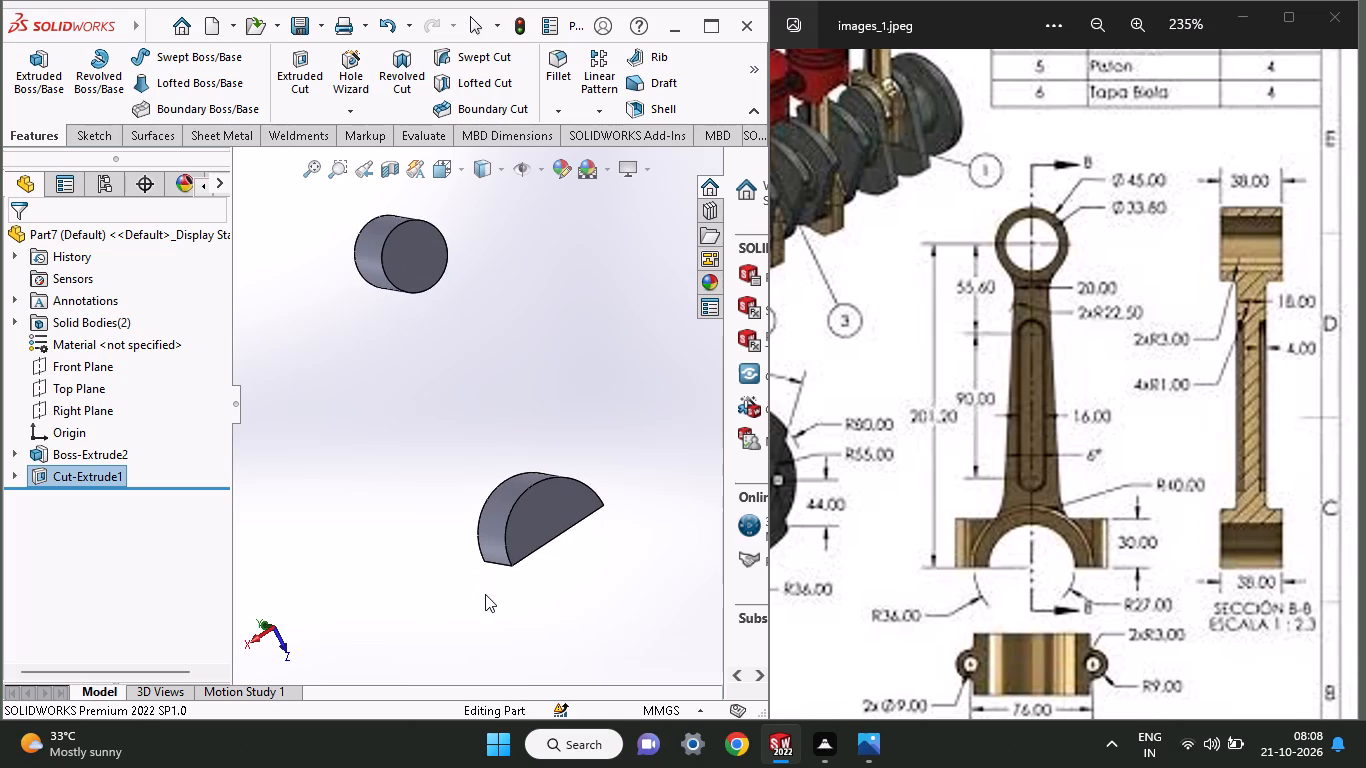
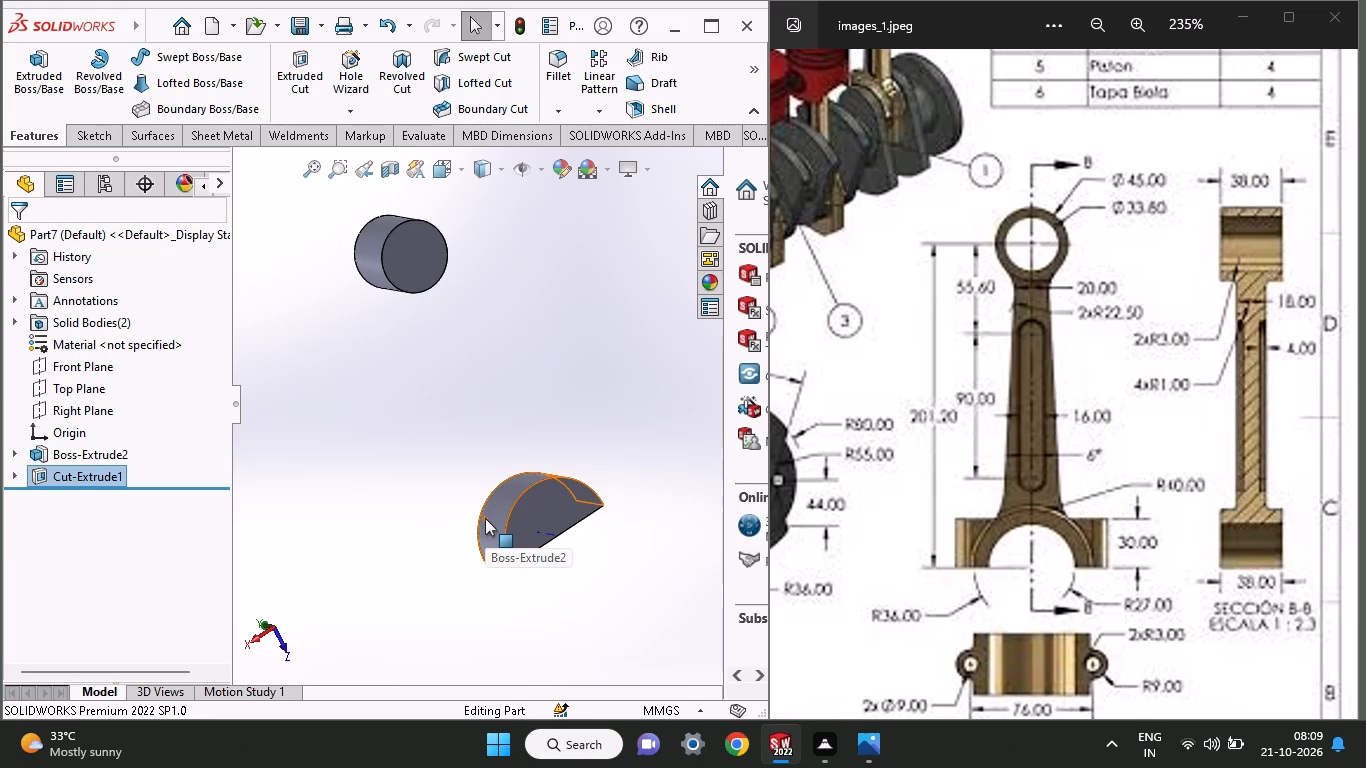
Sketch a 54 mm diameter circle on the half-round boss's front face, centred at the midpoint of its straight edge.
{"action": "left_click", "coordinate": [530, 527]}
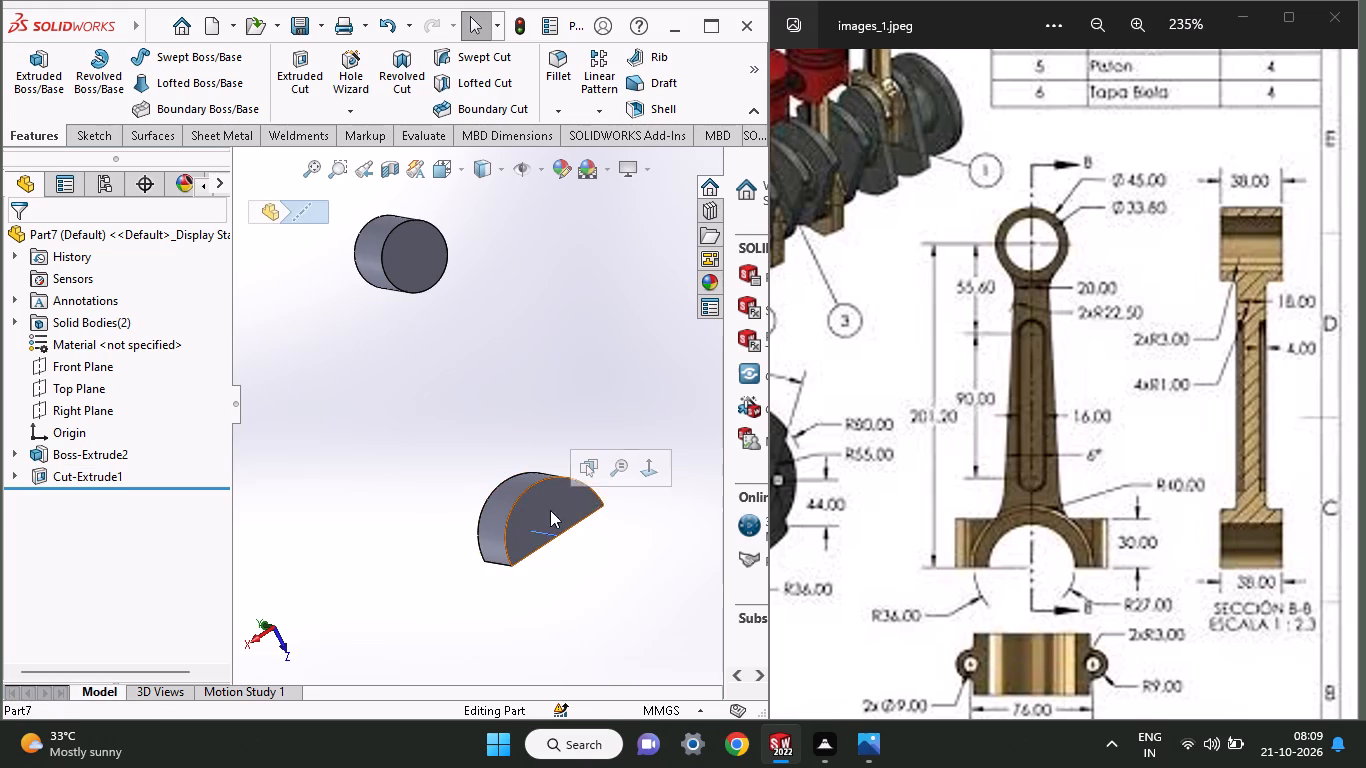
{"action": "left_click", "coordinate": [473, 420]}
{"action": "left_click", "coordinate": [543, 511]}
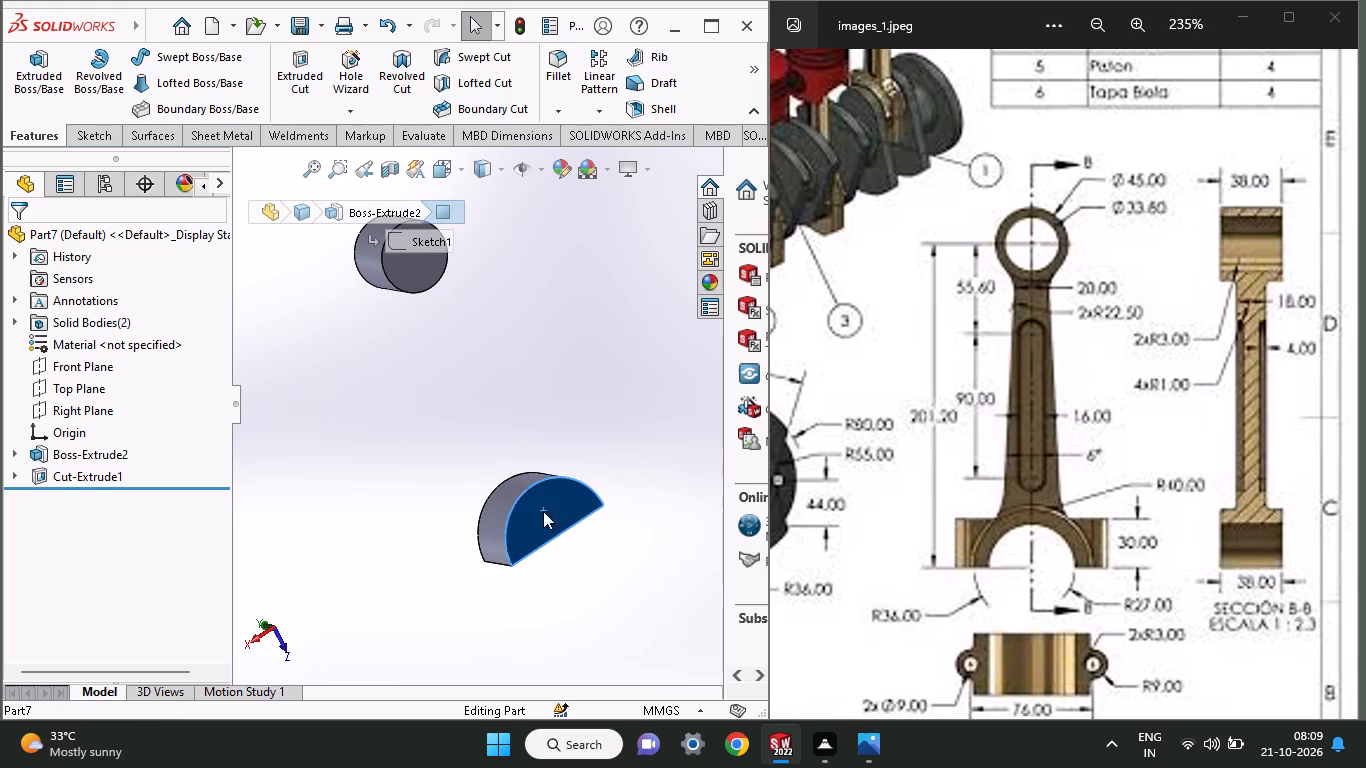
{"action": "left_click", "coordinate": [629, 450]}
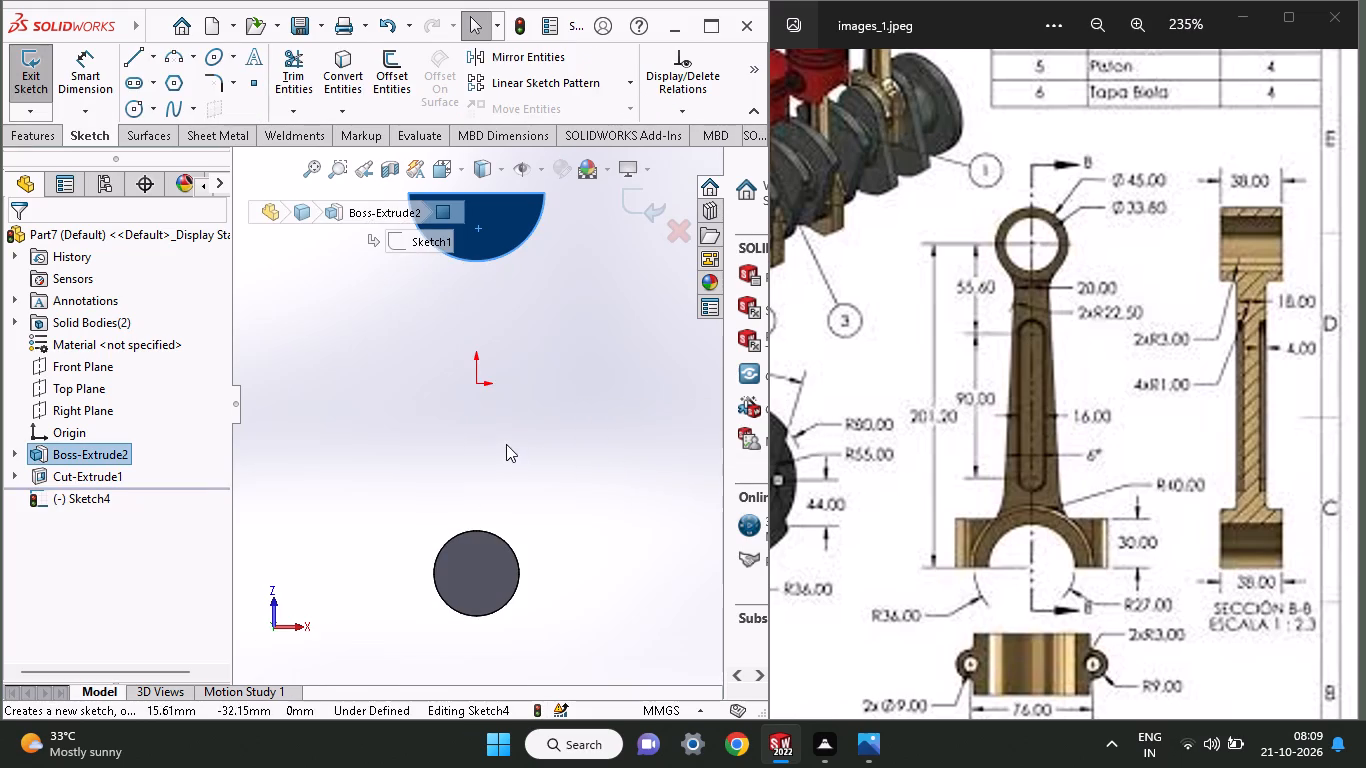
{"action": "middle_click_drag", "start_coordinate": [506, 444], "coordinate": [392, 305]}
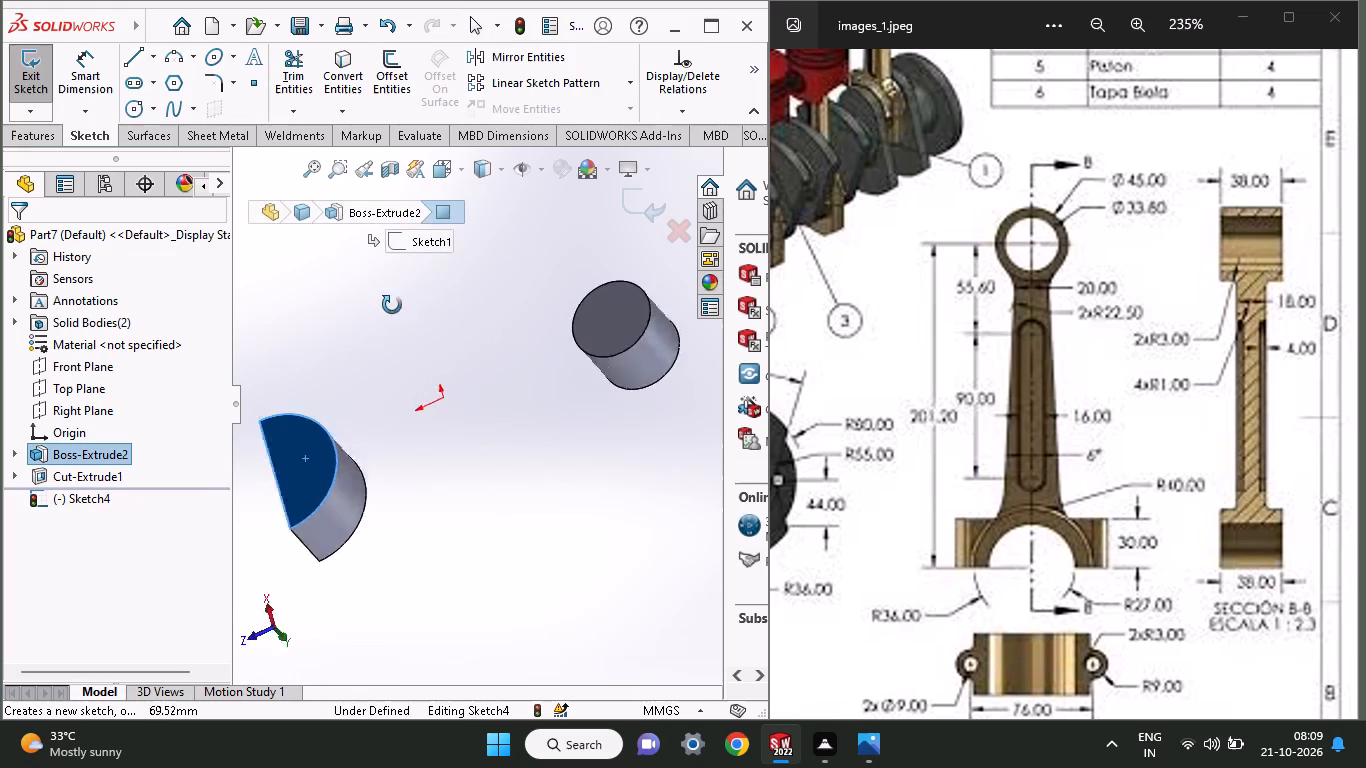
{"action": "middle_click_drag", "start_coordinate": [392, 305], "coordinate": [421, 378]}
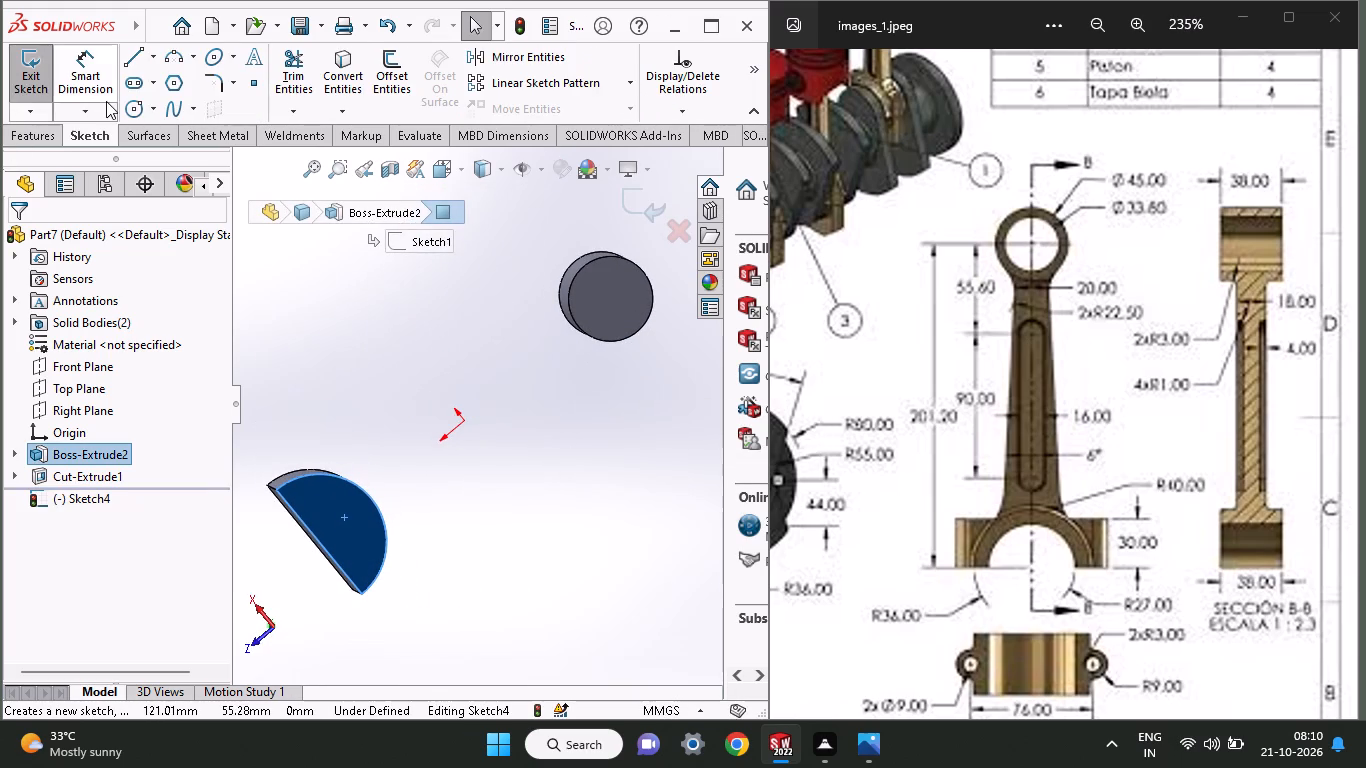
{"action": "left_click", "coordinate": [138, 107]}
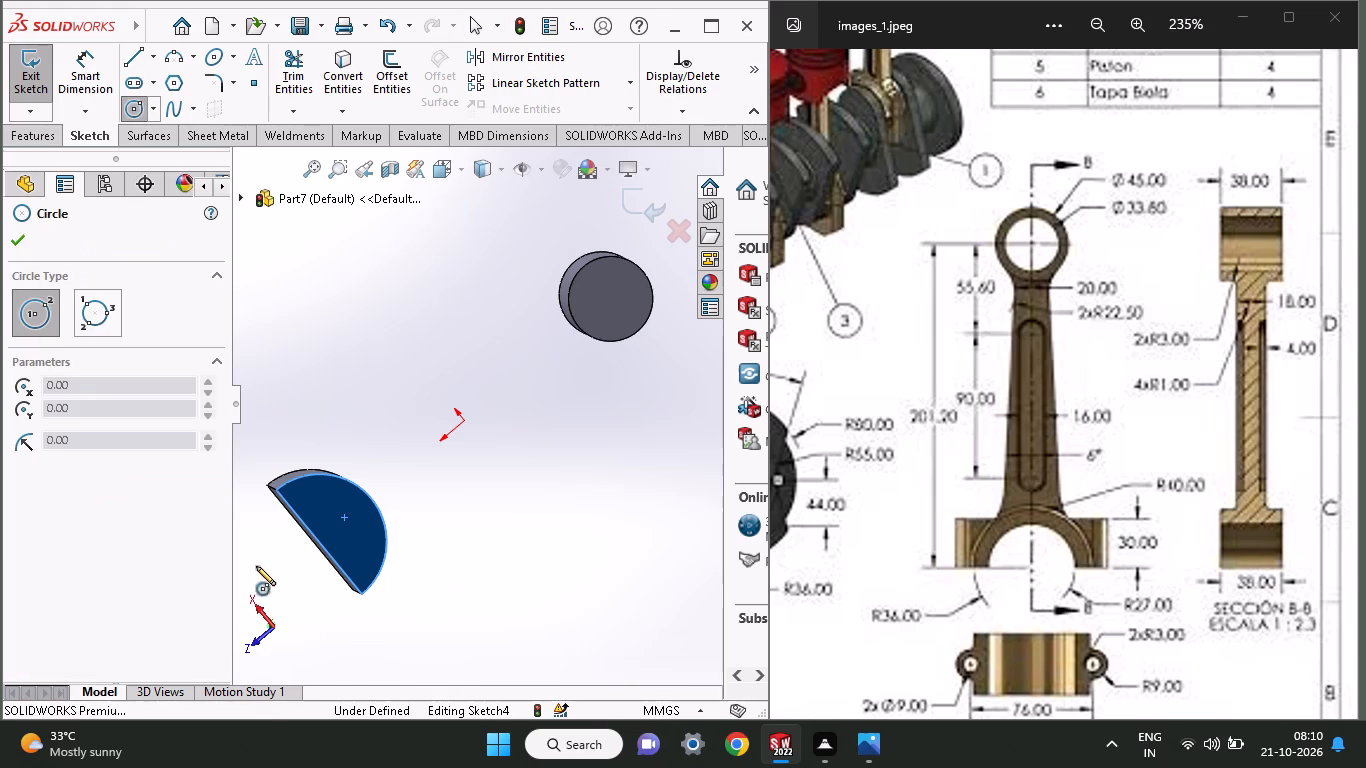
{"action": "left_click", "coordinate": [323, 543]}
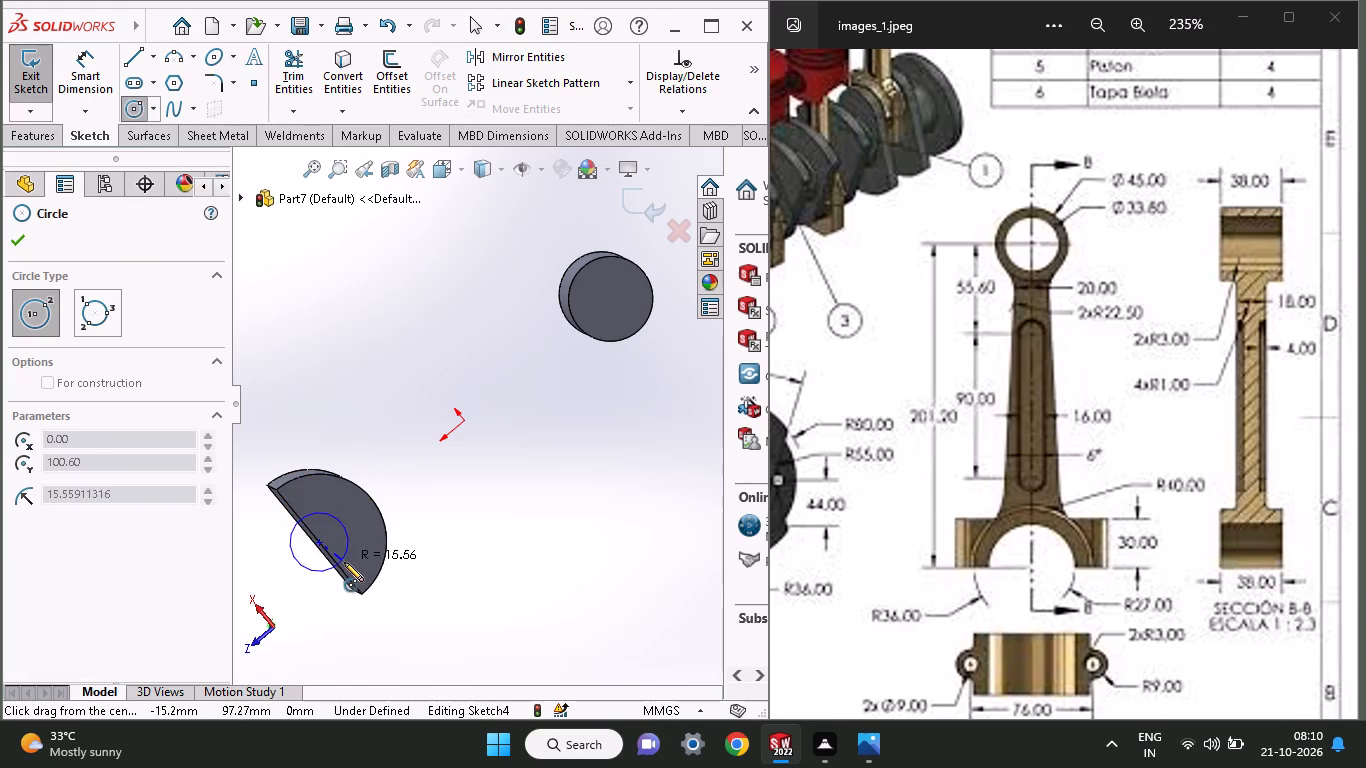
{"action": "left_click", "coordinate": [348, 567]}
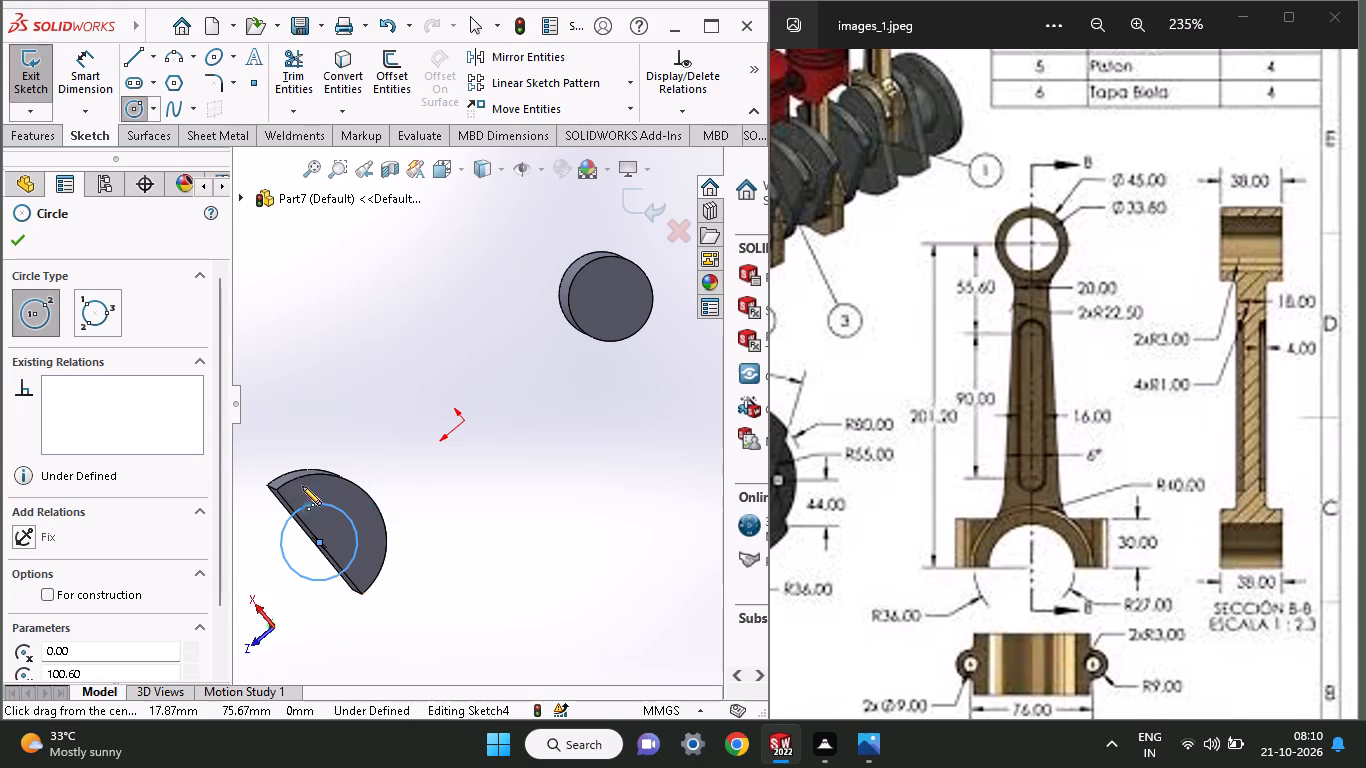
{"action": "left_click", "coordinate": [98, 90]}
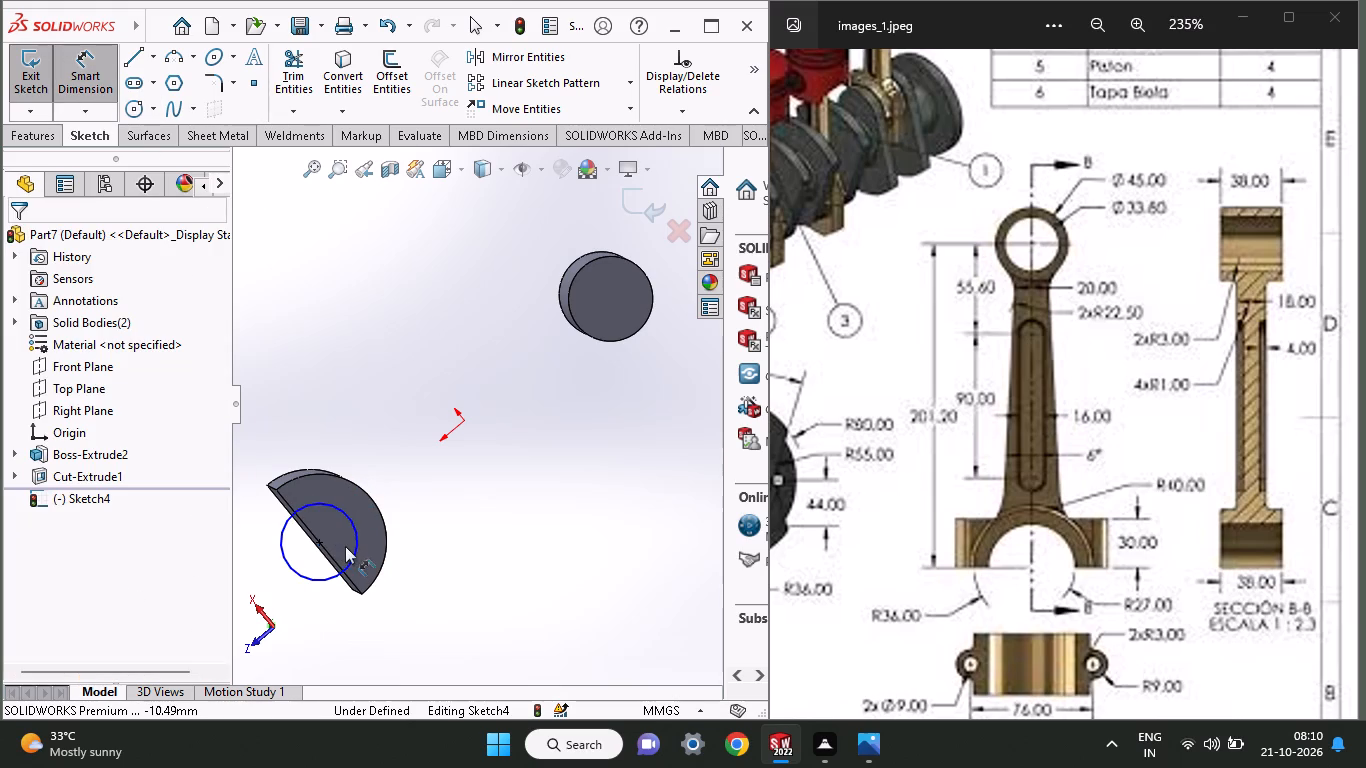
{"action": "left_click", "coordinate": [349, 555]}
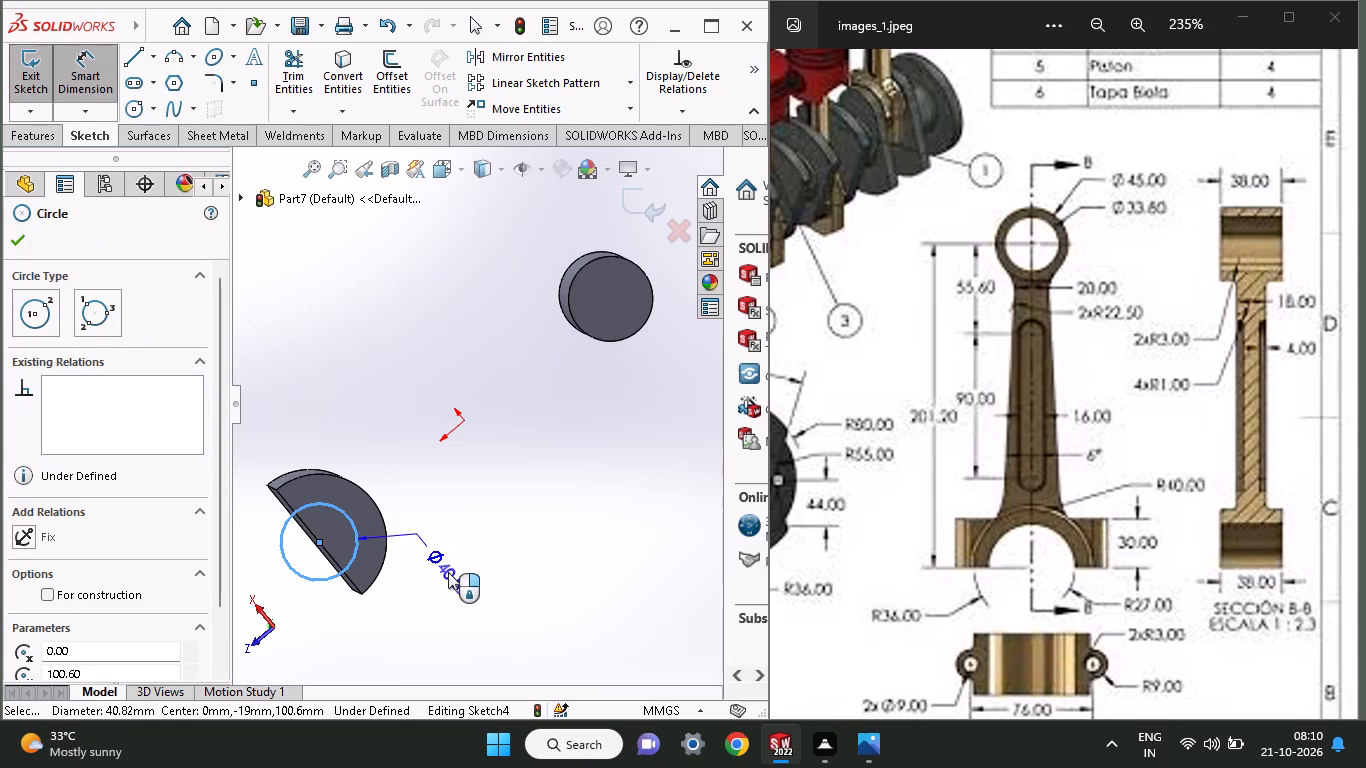
{"action": "left_click", "coordinate": [448, 572]}
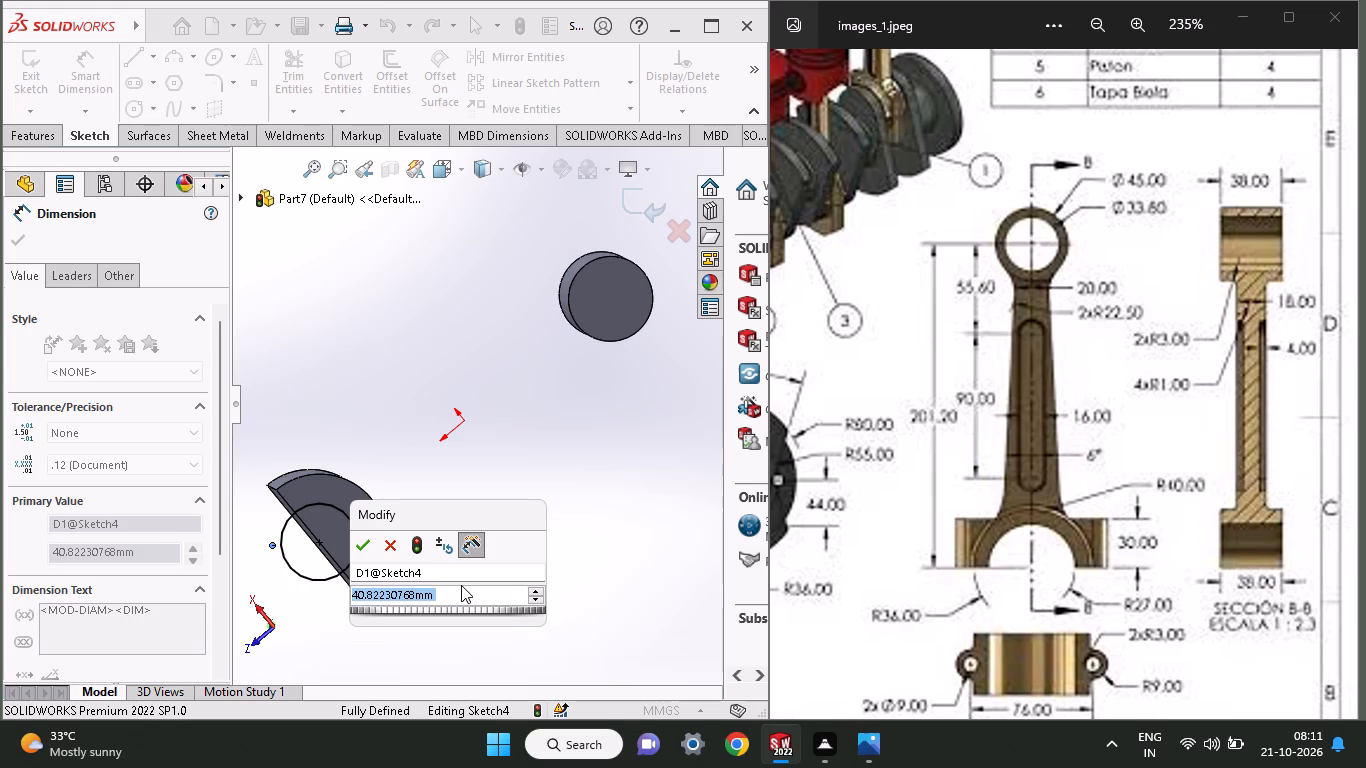
{"action": "type", "text": "54"}
{"action": "key", "text": "Return"}
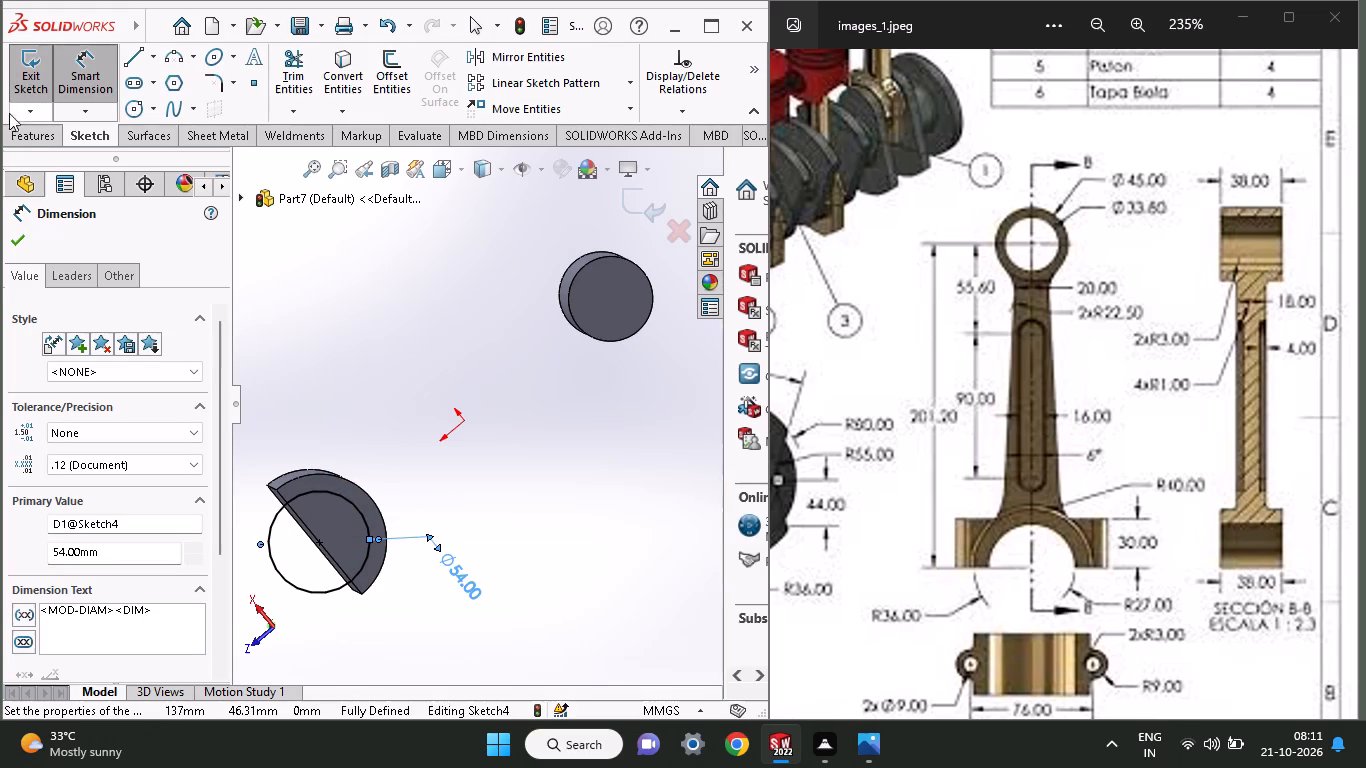
Cut-extrude the 54 mm circle Mid Plane to a depth of 265 mm through the half-round boss.
{"action": "left_click", "coordinate": [39, 144]}
{"action": "left_click", "coordinate": [292, 64]}
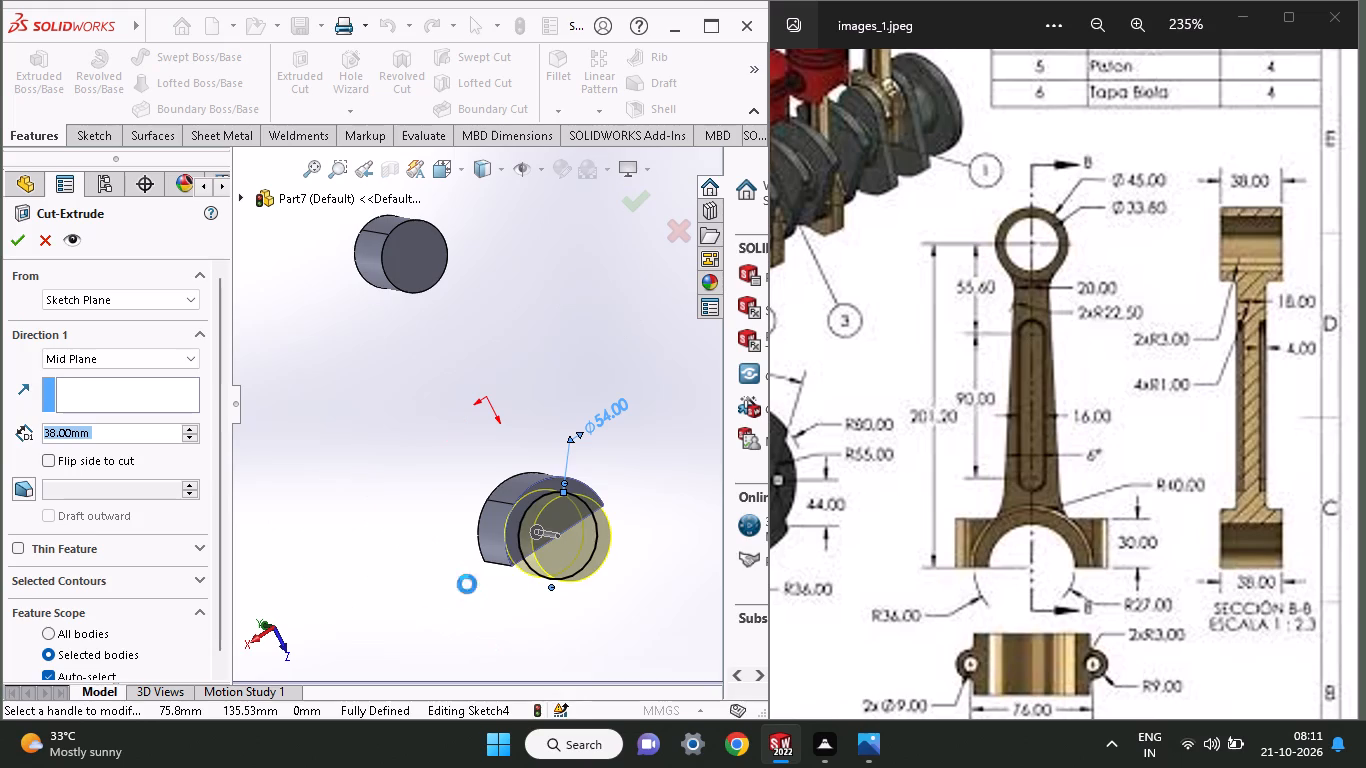
{"action": "left_click_drag", "start_coordinate": [532, 534], "coordinate": [450, 528]}
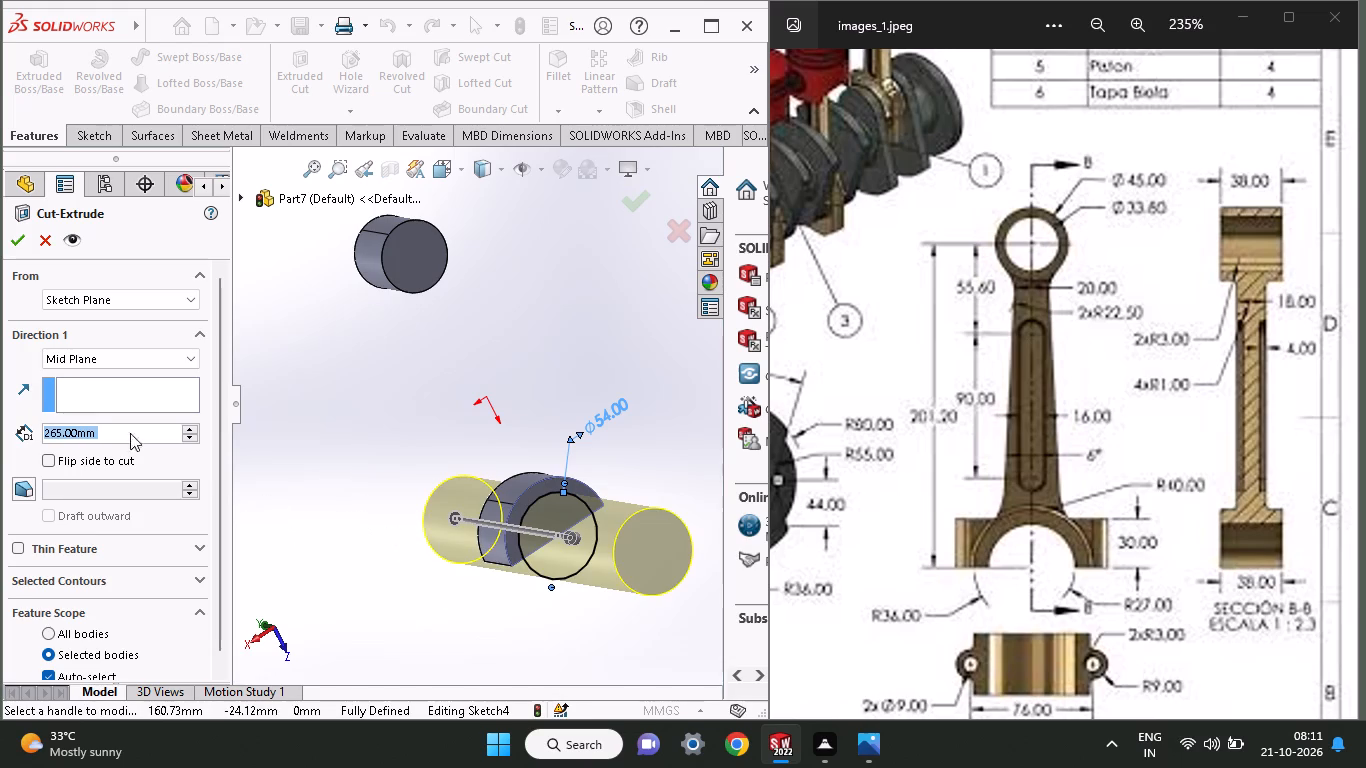
{"action": "left_click", "coordinate": [11, 237]}
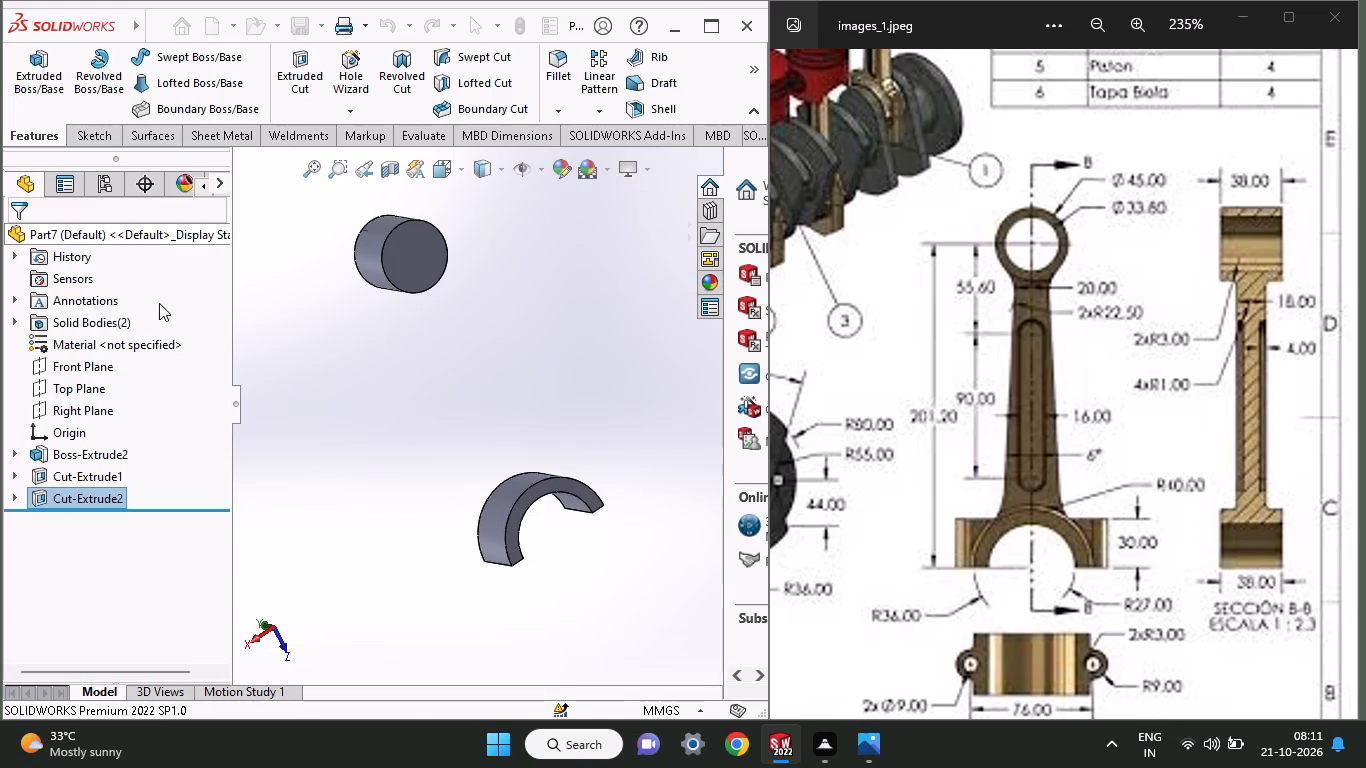
Sketch a 33.60 mm diameter circle on the small boss's end face, concentric with the boss.
{"action": "middle_click_drag", "start_coordinate": [434, 500], "coordinate": [414, 555]}
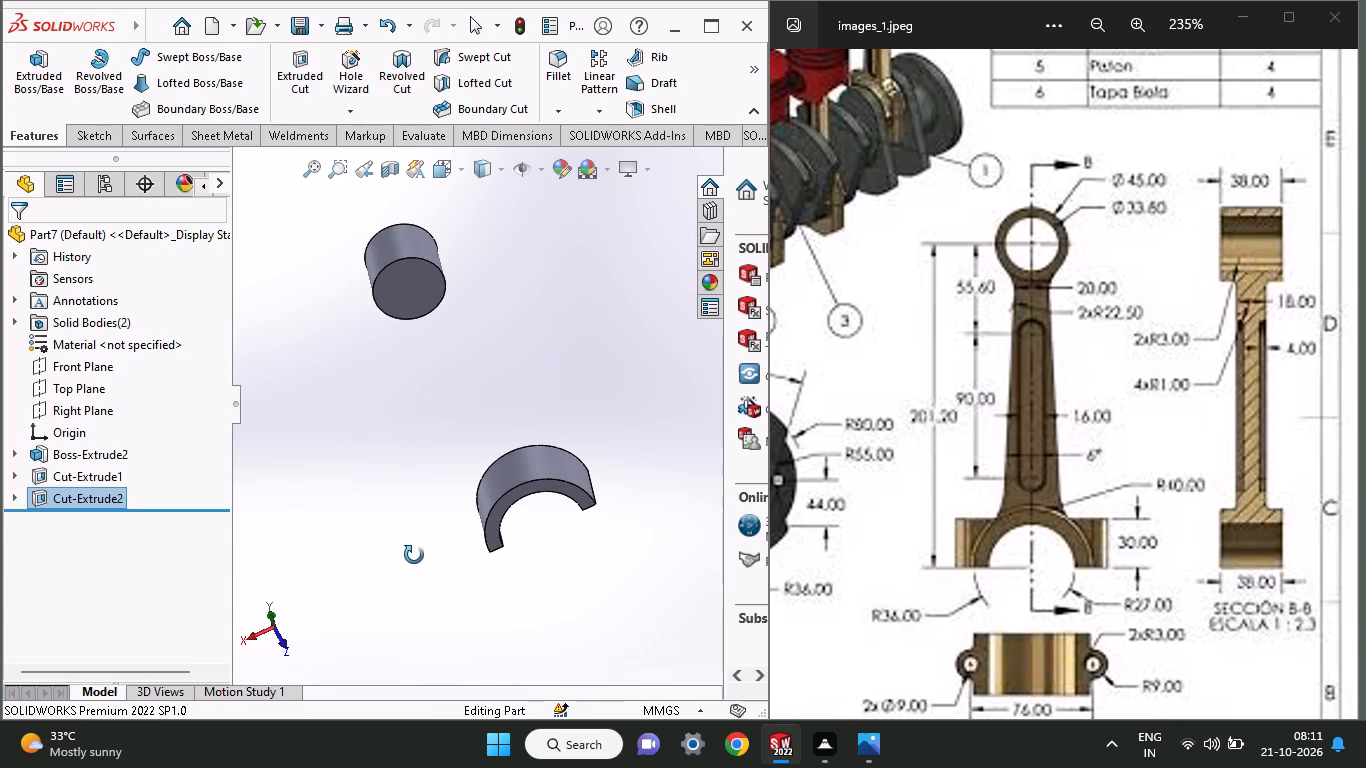
{"action": "middle_click_drag", "start_coordinate": [414, 555], "coordinate": [415, 555]}
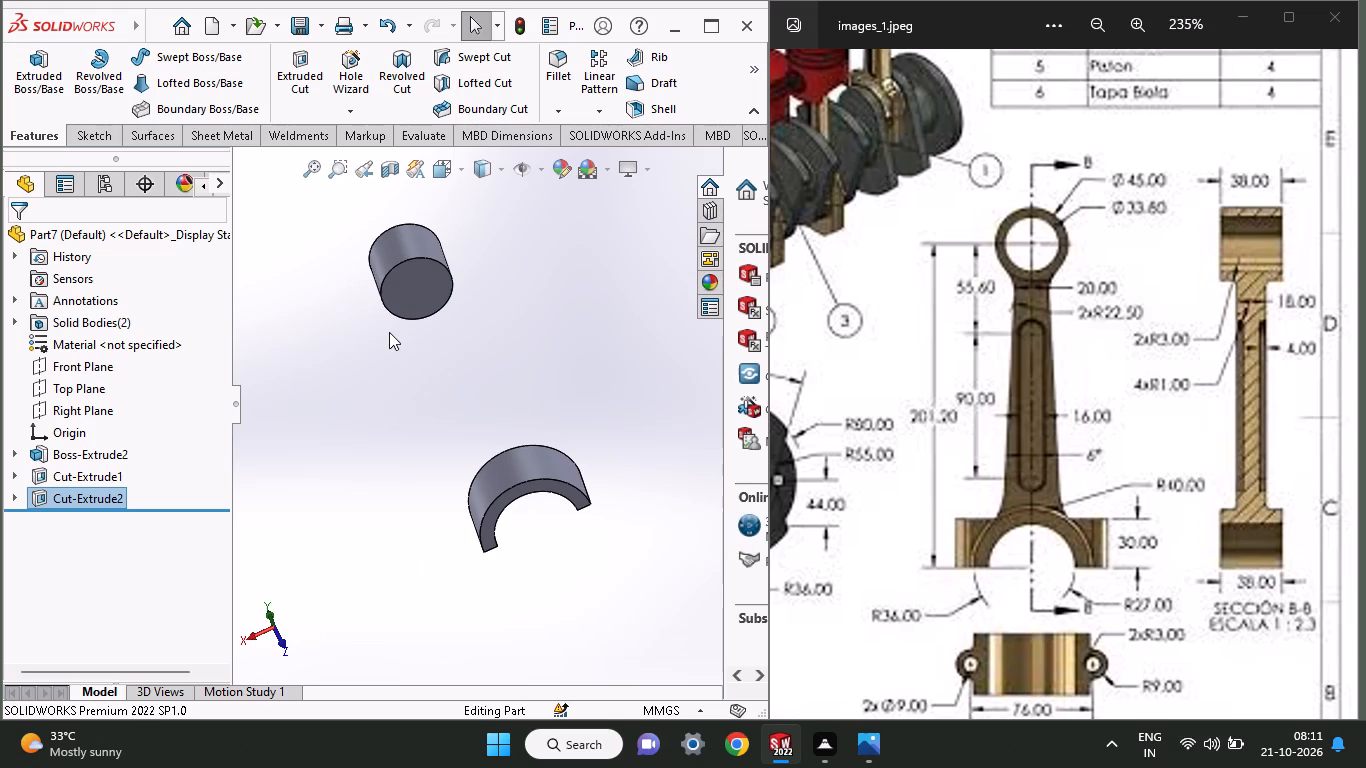
{"action": "left_click", "coordinate": [426, 280]}
{"action": "left_click", "coordinate": [517, 214]}
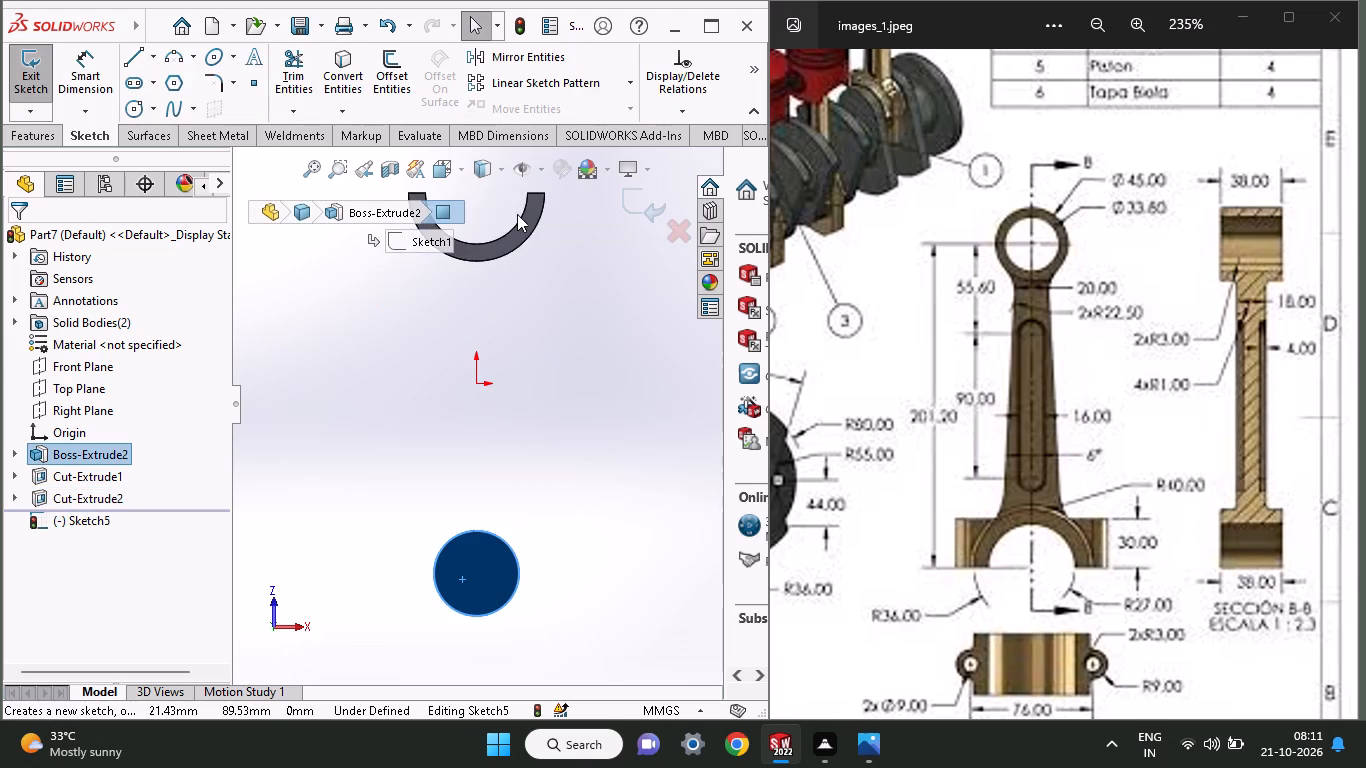
{"action": "left_click", "coordinate": [127, 109]}
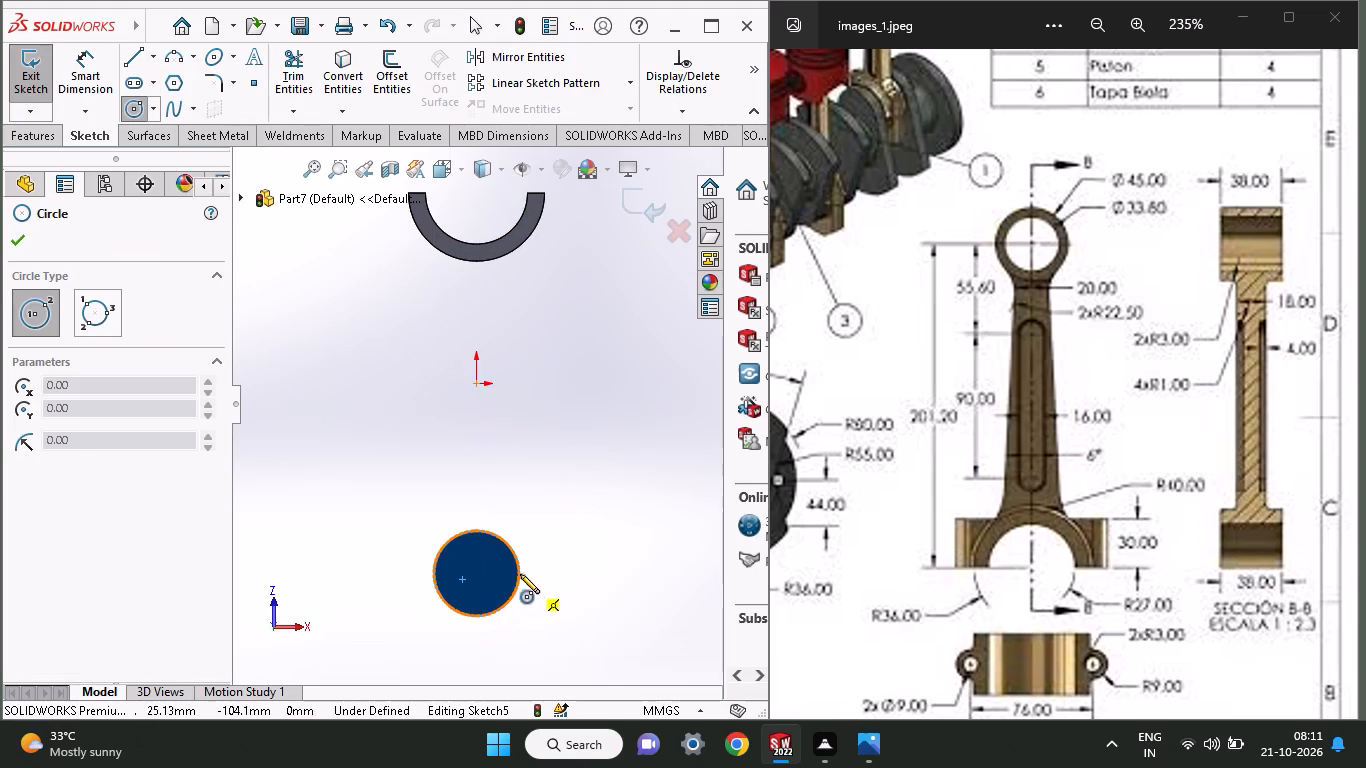
{"action": "left_click", "coordinate": [475, 576]}
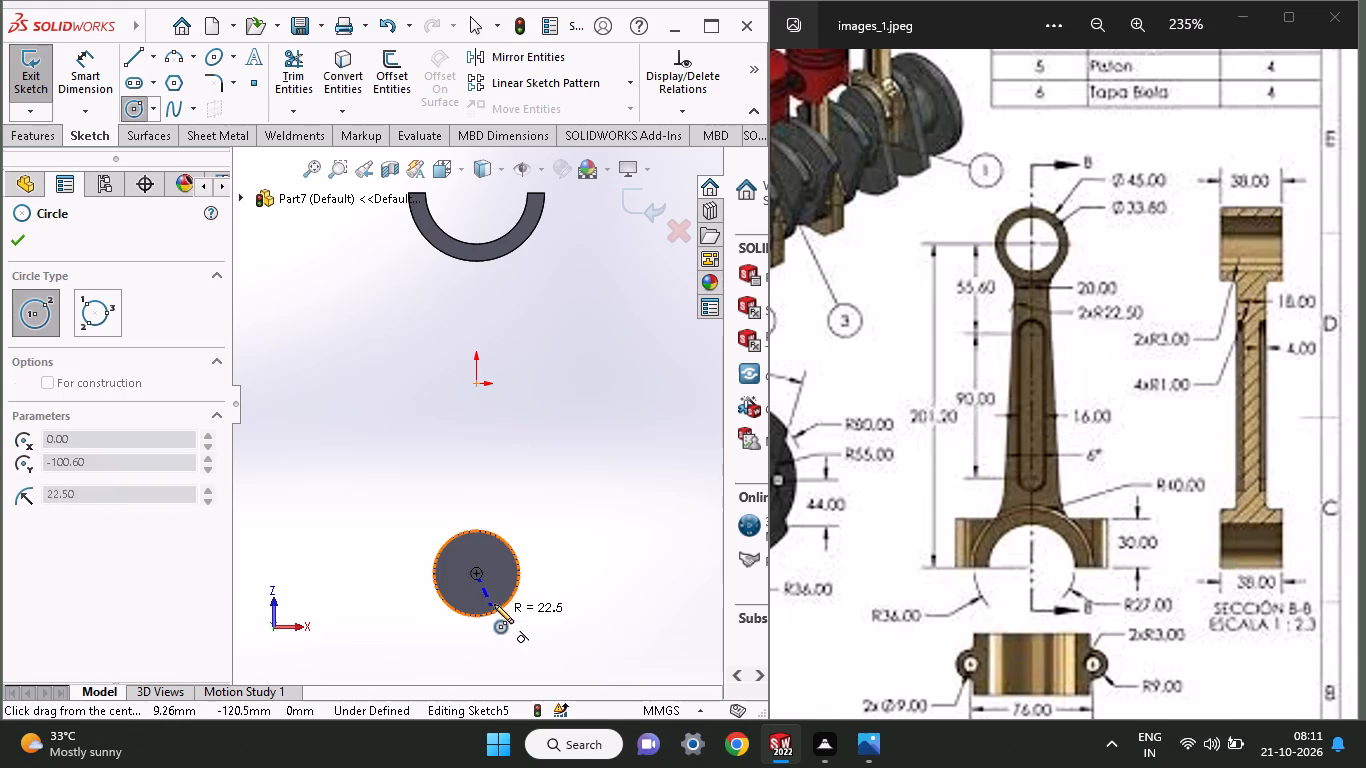
{"action": "left_click", "coordinate": [489, 589]}
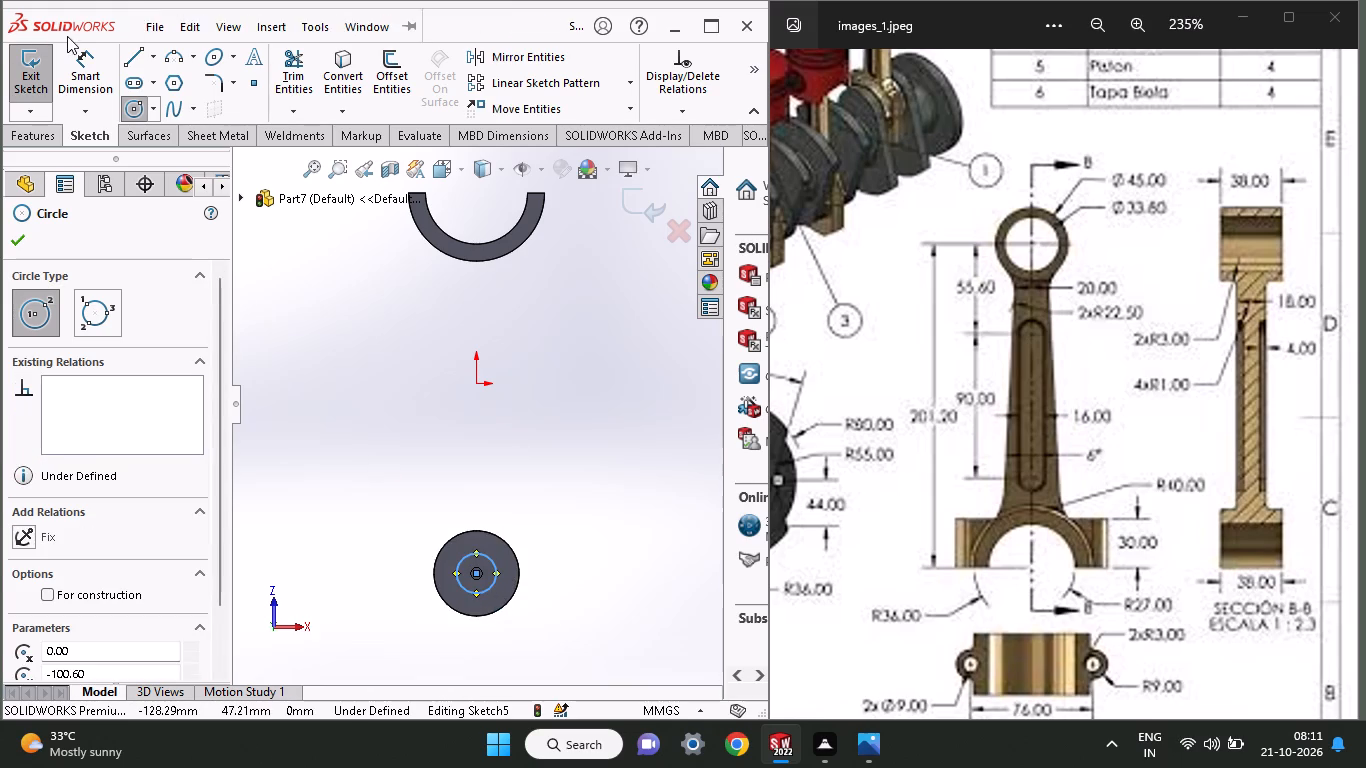
{"action": "left_click", "coordinate": [80, 63]}
{"action": "left_click", "coordinate": [490, 595]}
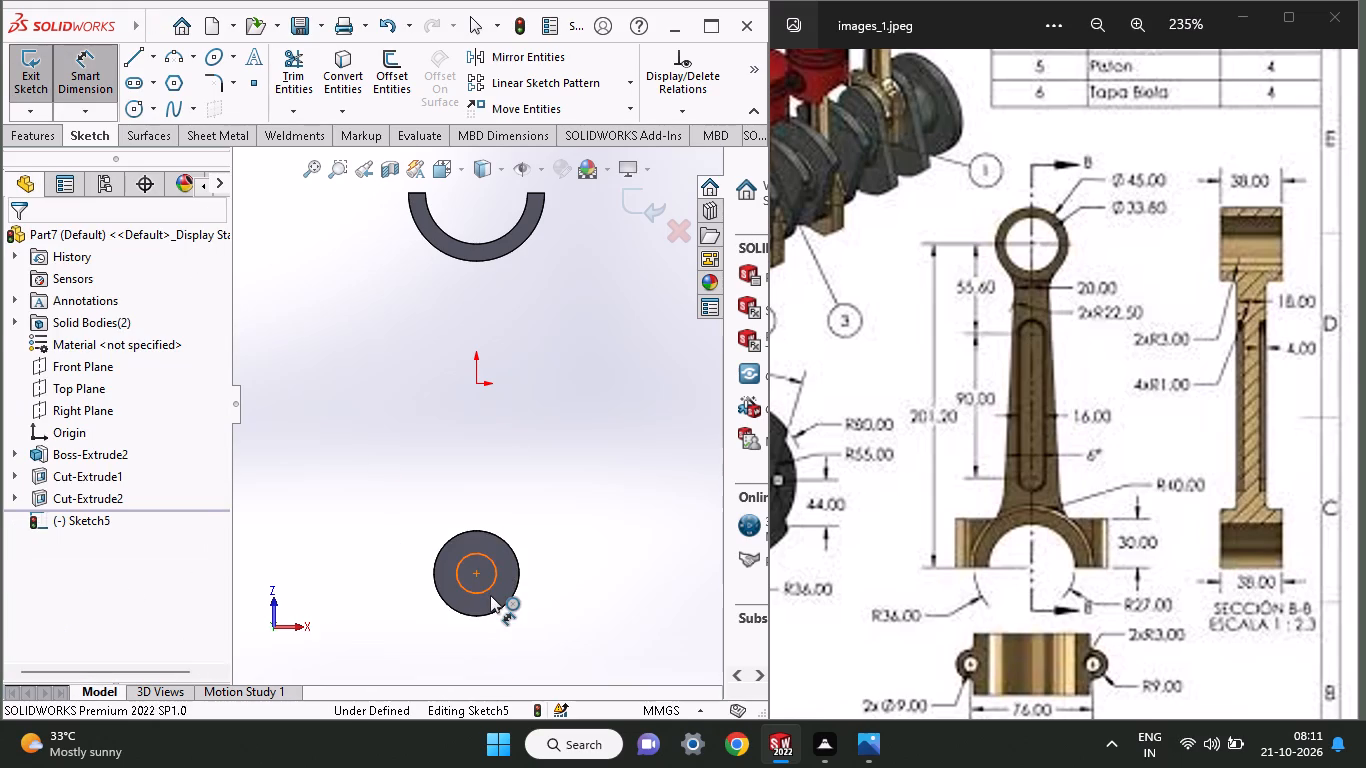
{"action": "left_click", "coordinate": [626, 531]}
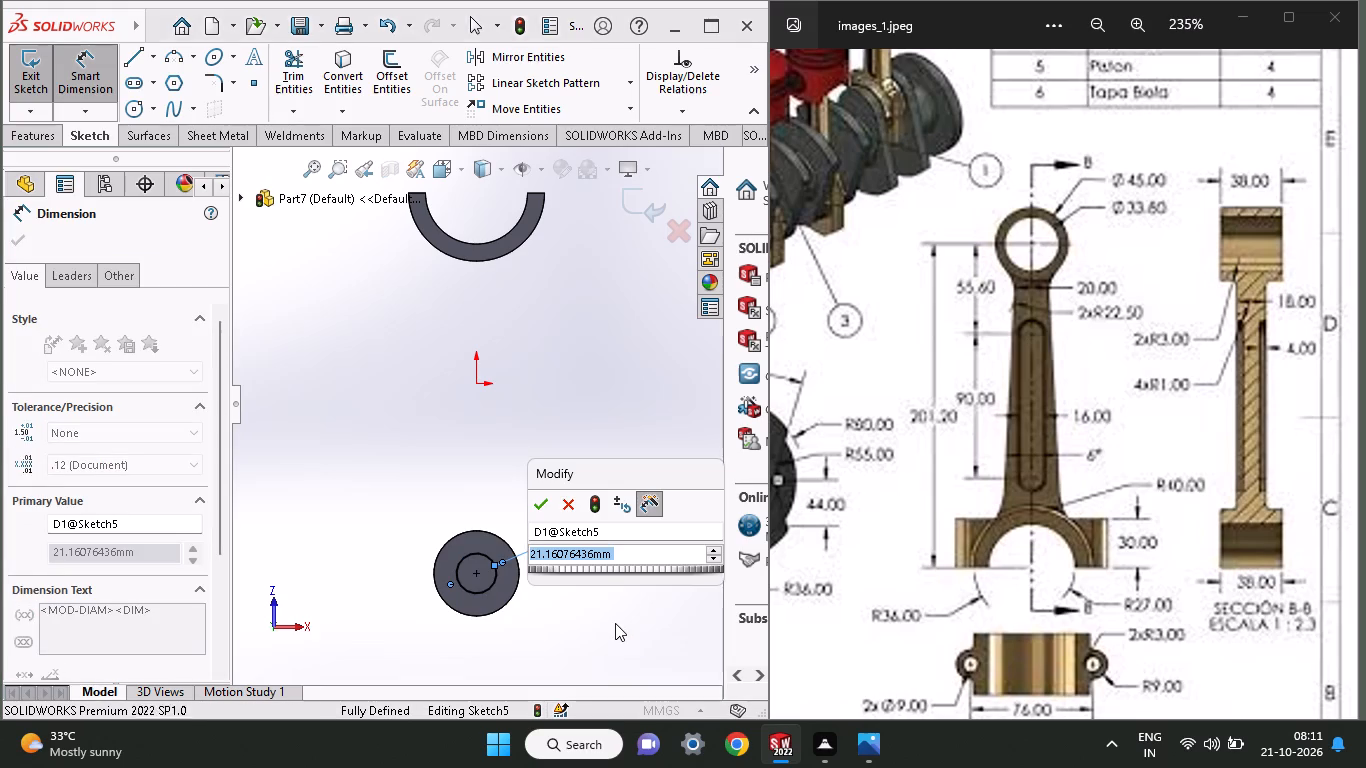
{"action": "type", "text": "33.60"}
{"action": "key", "text": "Return"}
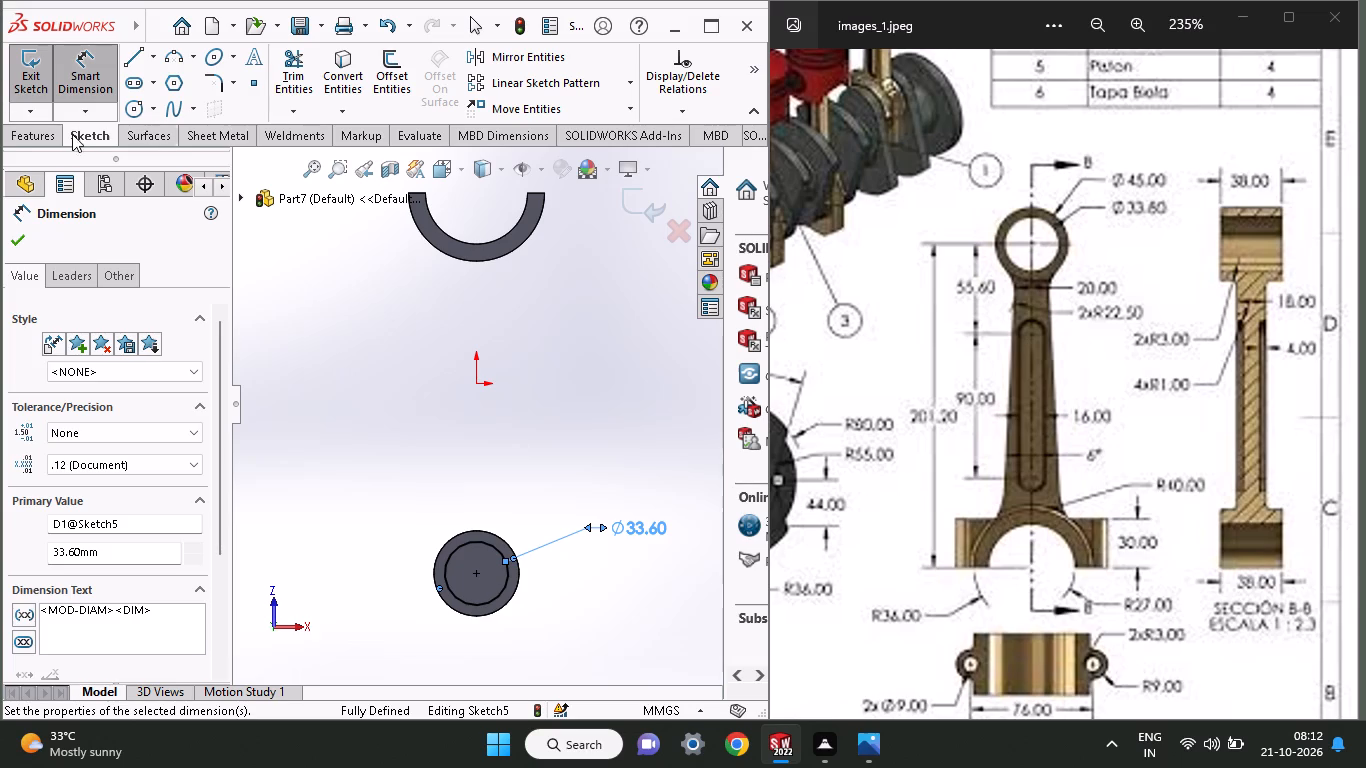
Cut-extrude the 33.60 mm circle Mid Plane to a depth of 265 mm through the small boss.
{"action": "left_click", "coordinate": [11, 133]}
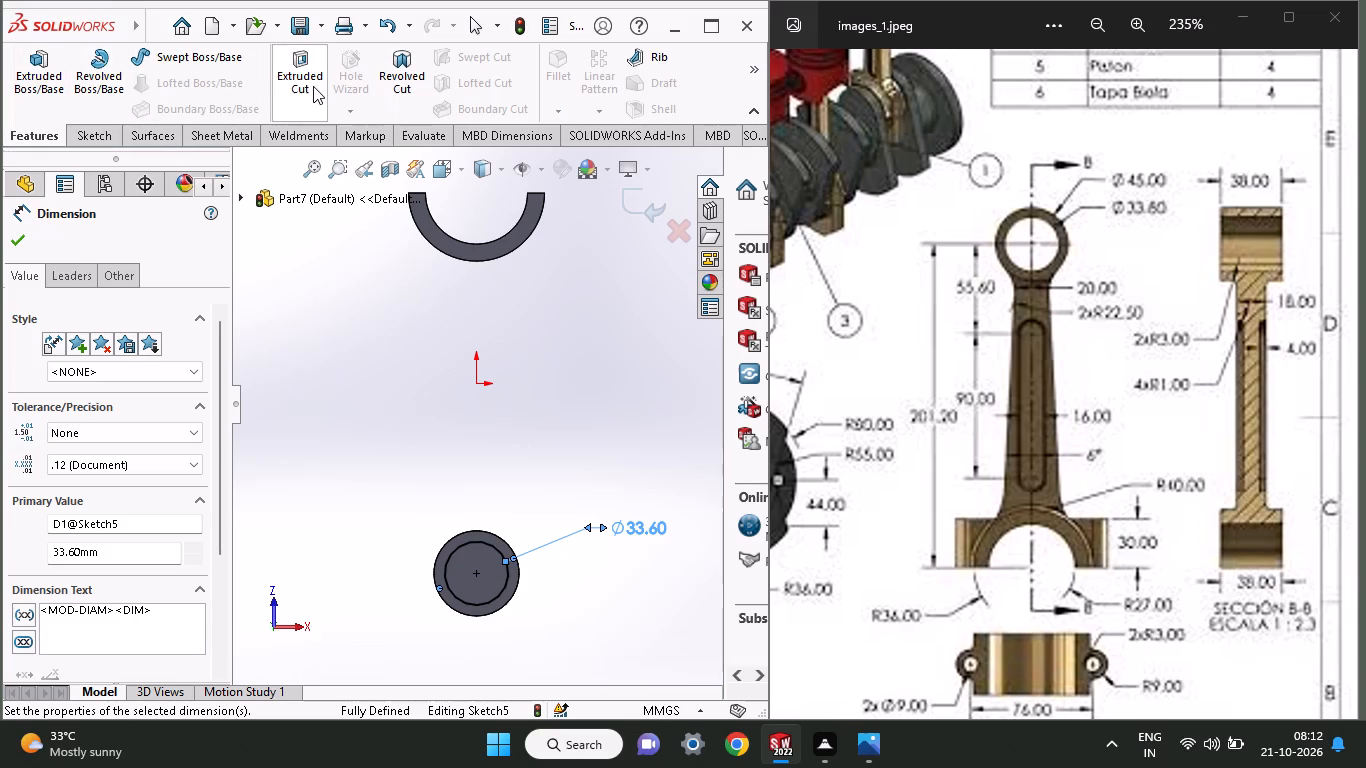
{"action": "left_click", "coordinate": [313, 86]}
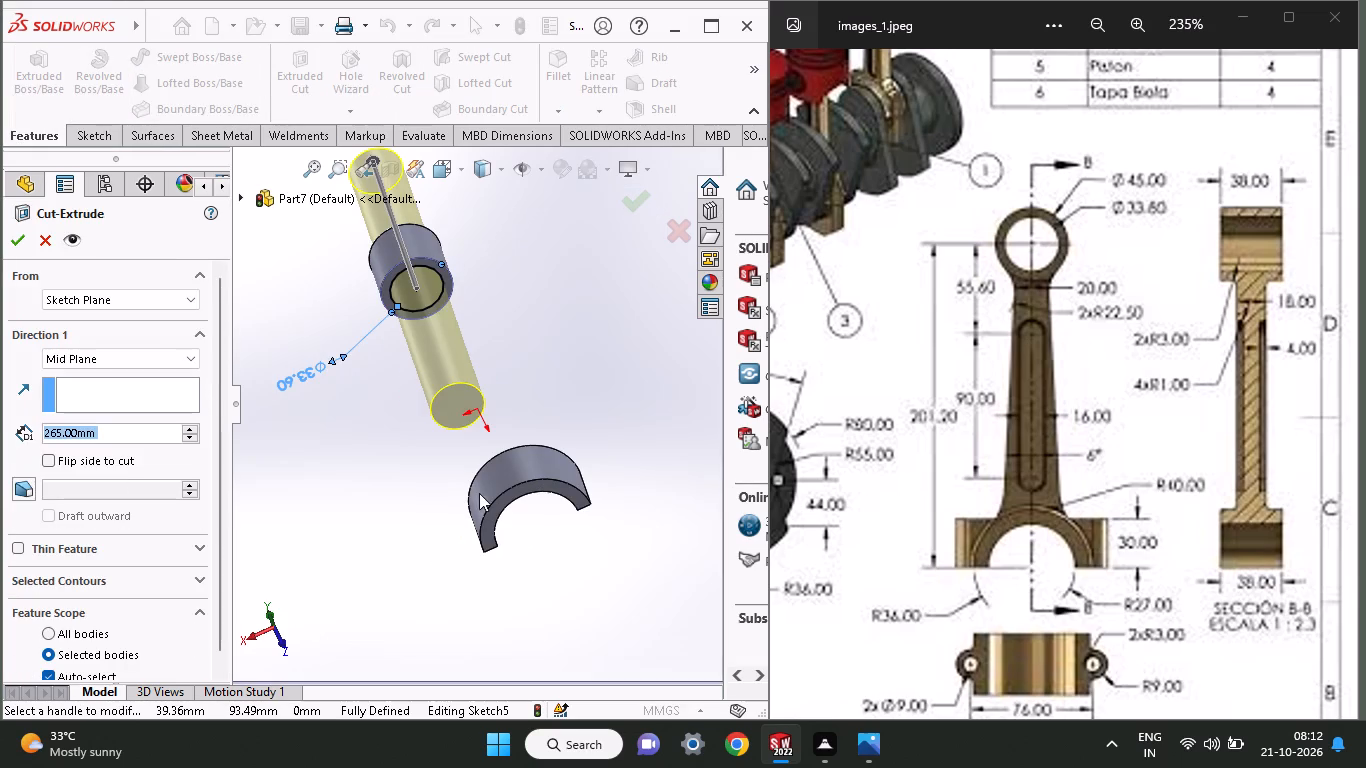
{"action": "left_click", "coordinate": [20, 243]}
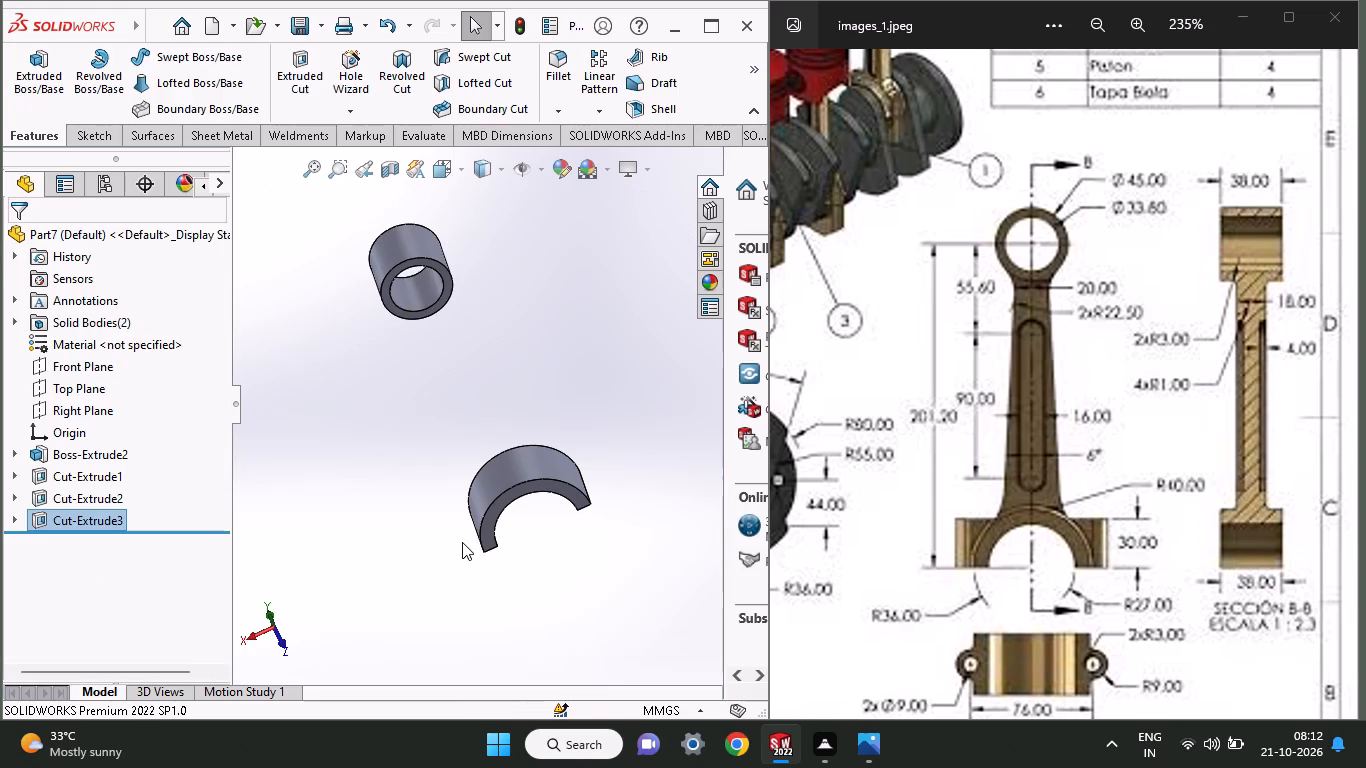
Sketch a horizontal line about 72 mm long on the half-round boss's flat split face, joining the midpoints of its two outer edges.
{"action": "middle_click_drag", "start_coordinate": [439, 520], "coordinate": [375, 486]}
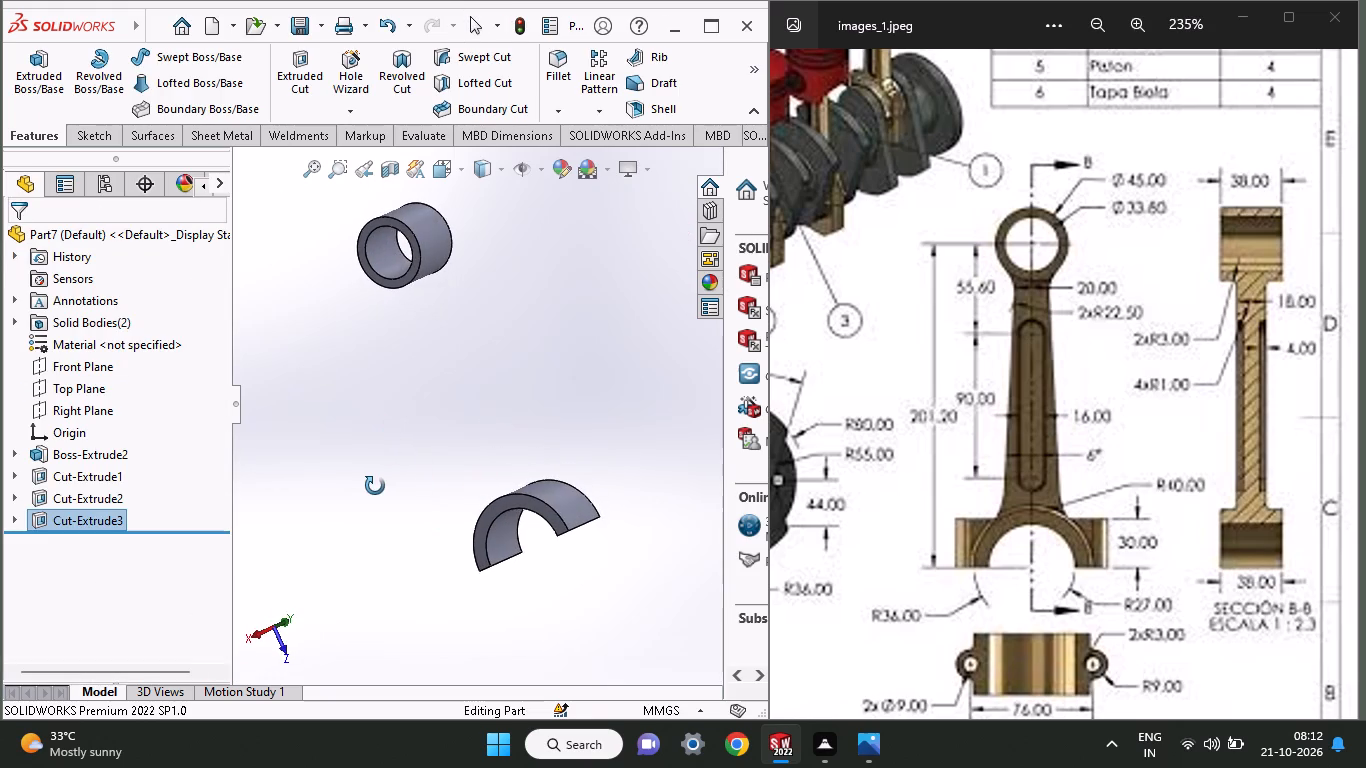
{"action": "middle_click_drag", "start_coordinate": [375, 486], "coordinate": [369, 493]}
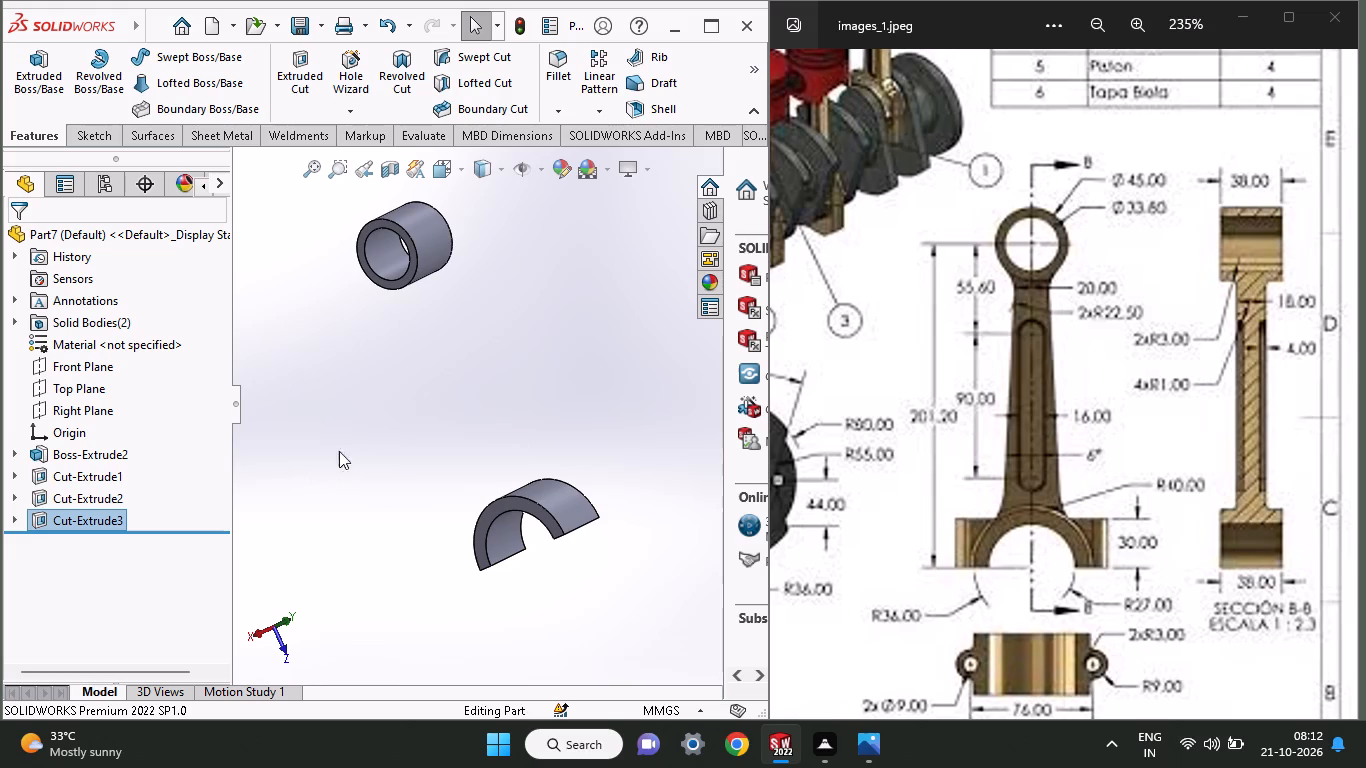
{"action": "middle_click_drag", "start_coordinate": [507, 450], "coordinate": [506, 489]}
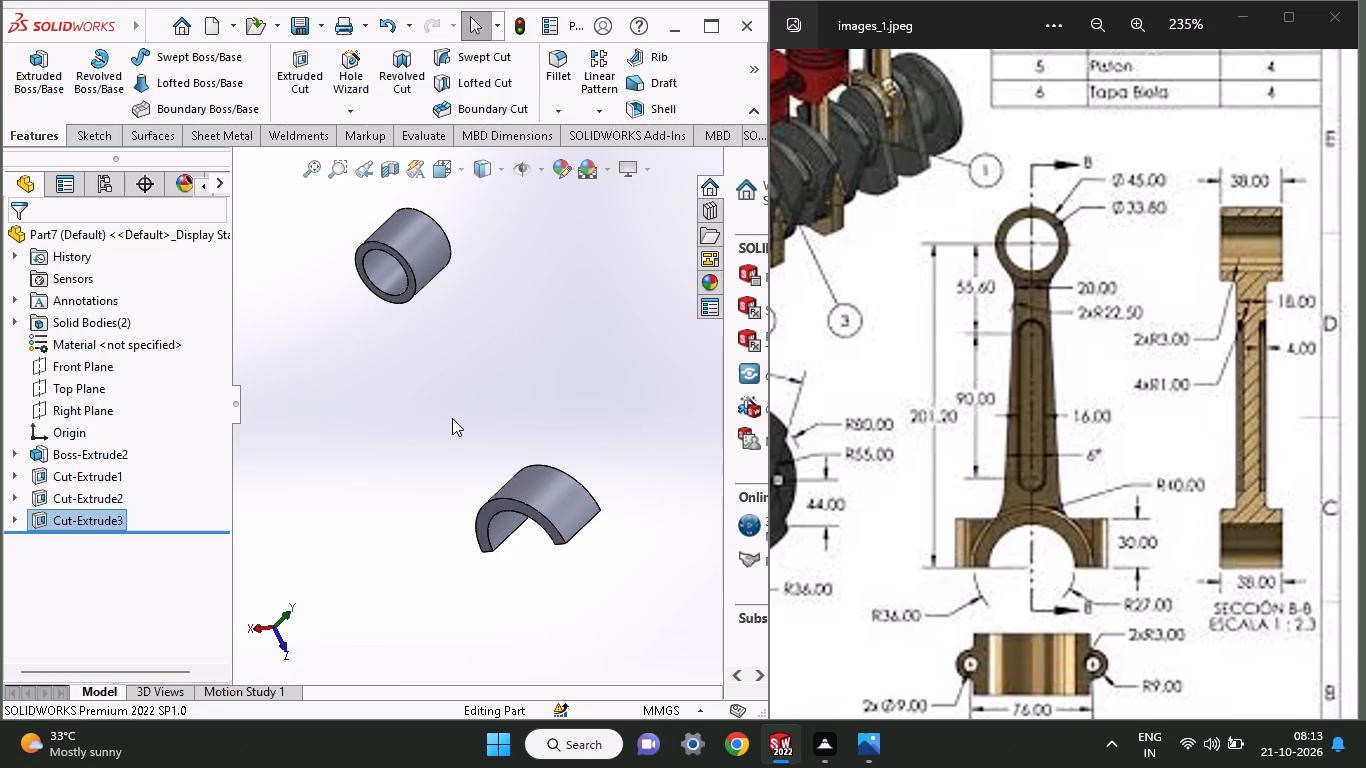
{"action": "middle_click_drag", "start_coordinate": [452, 418], "coordinate": [434, 338]}
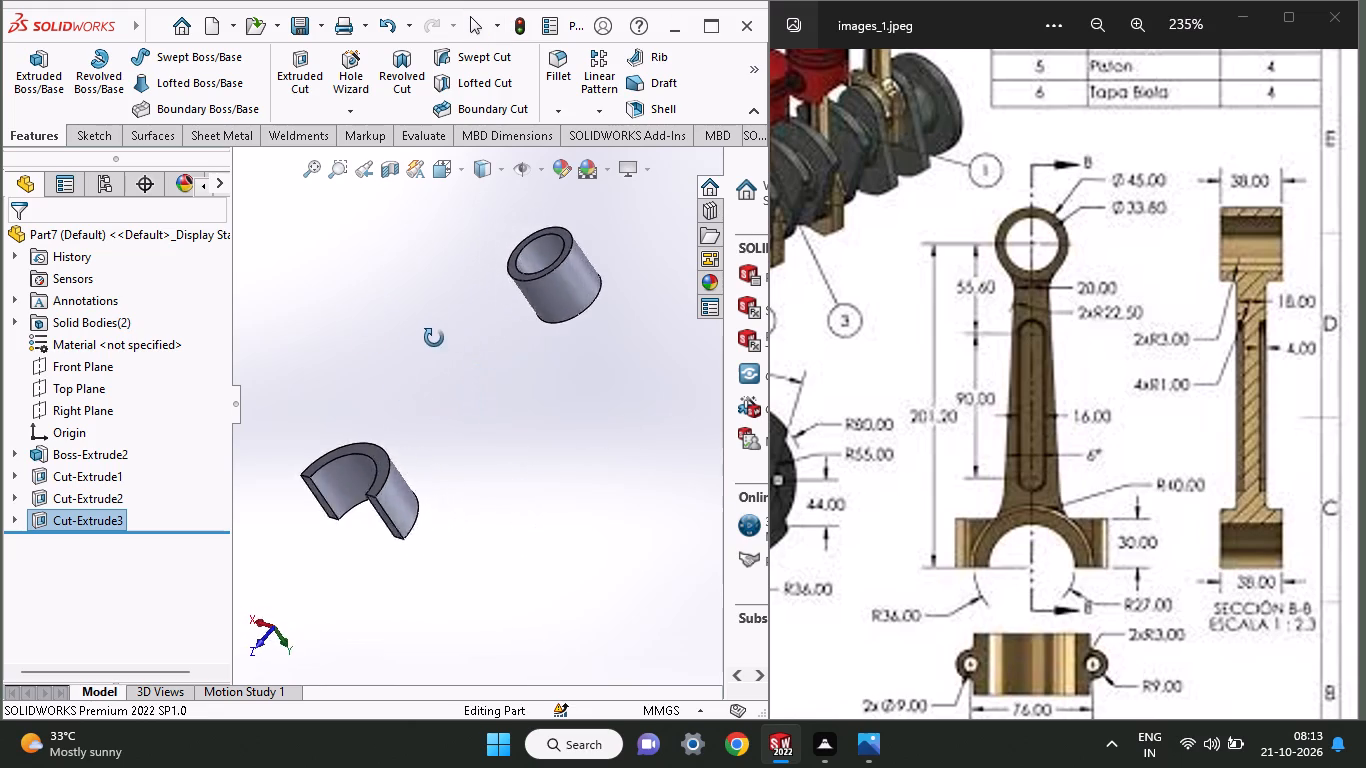
{"action": "middle_click_drag", "start_coordinate": [434, 338], "coordinate": [464, 443]}
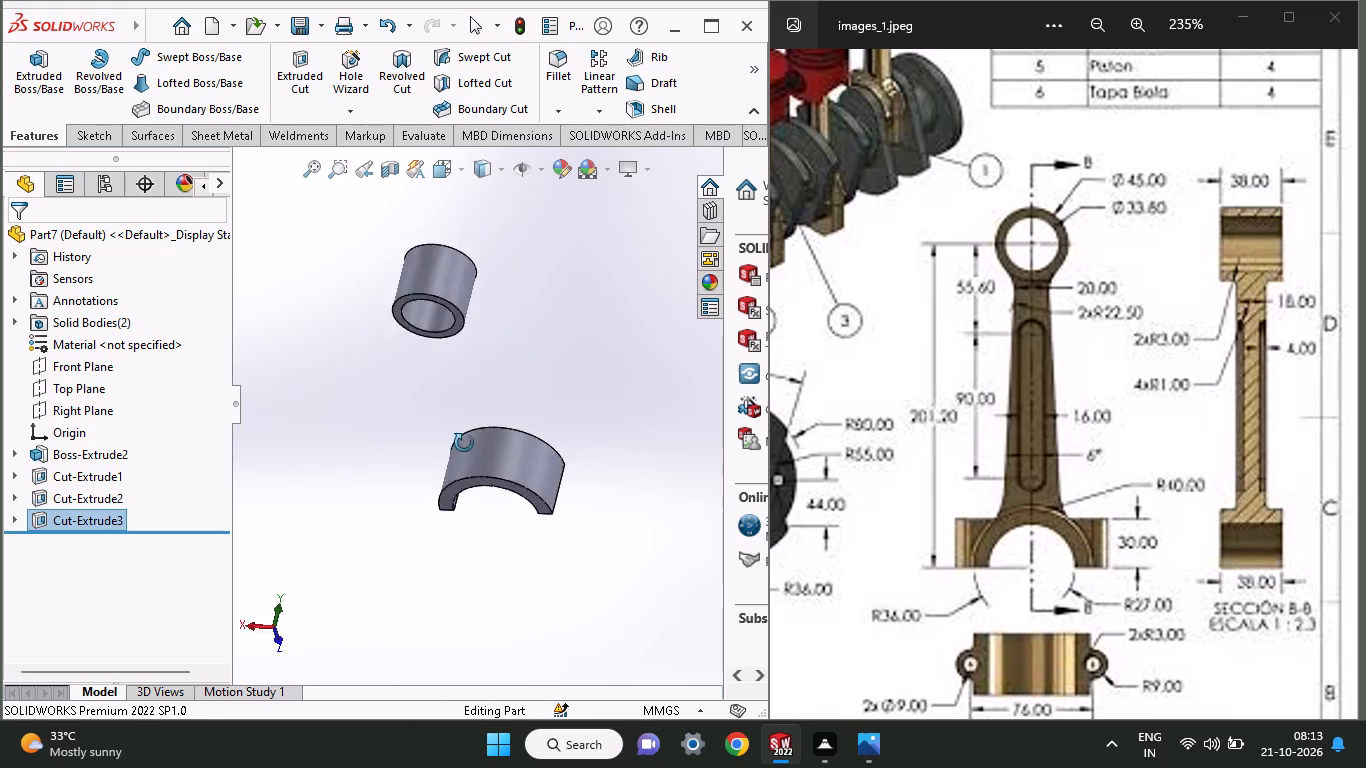
{"action": "middle_click_drag", "start_coordinate": [464, 443], "coordinate": [464, 252]}
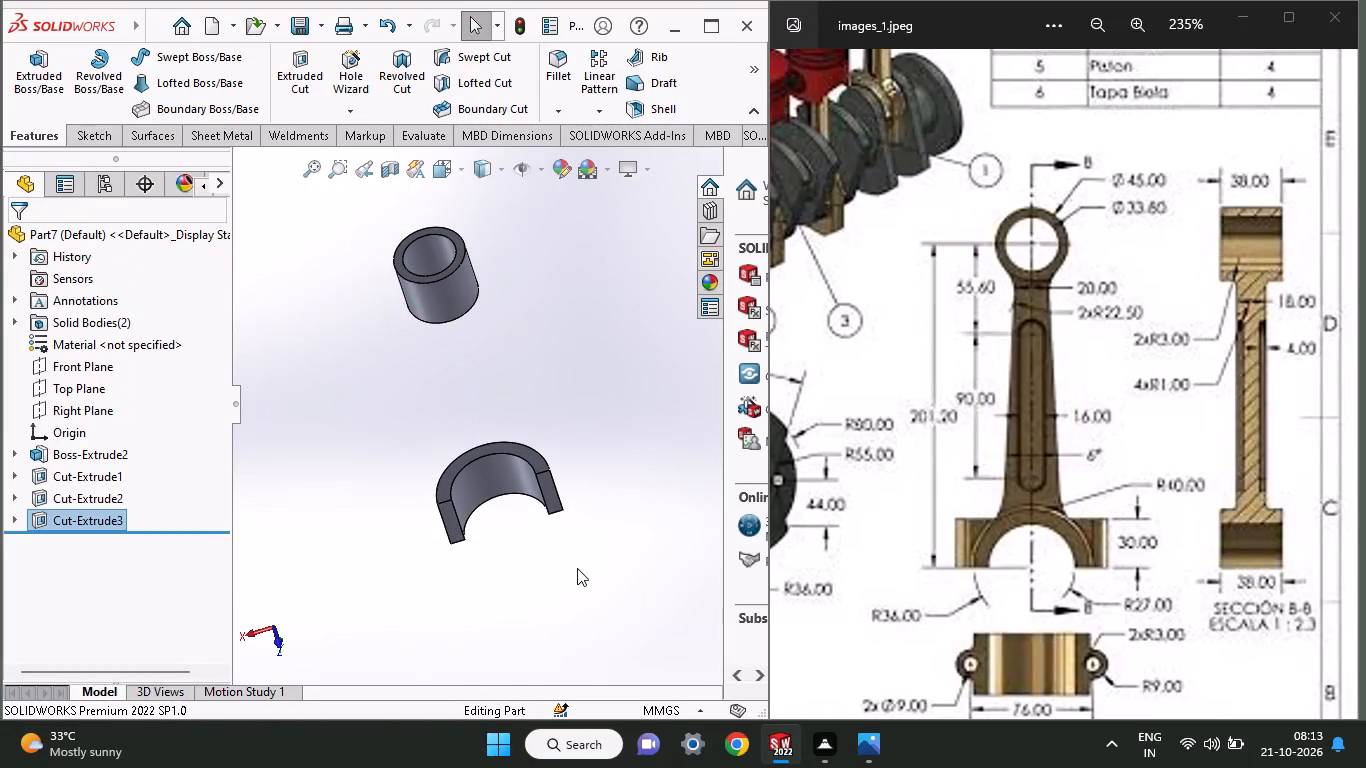
{"action": "left_click", "coordinate": [542, 481]}
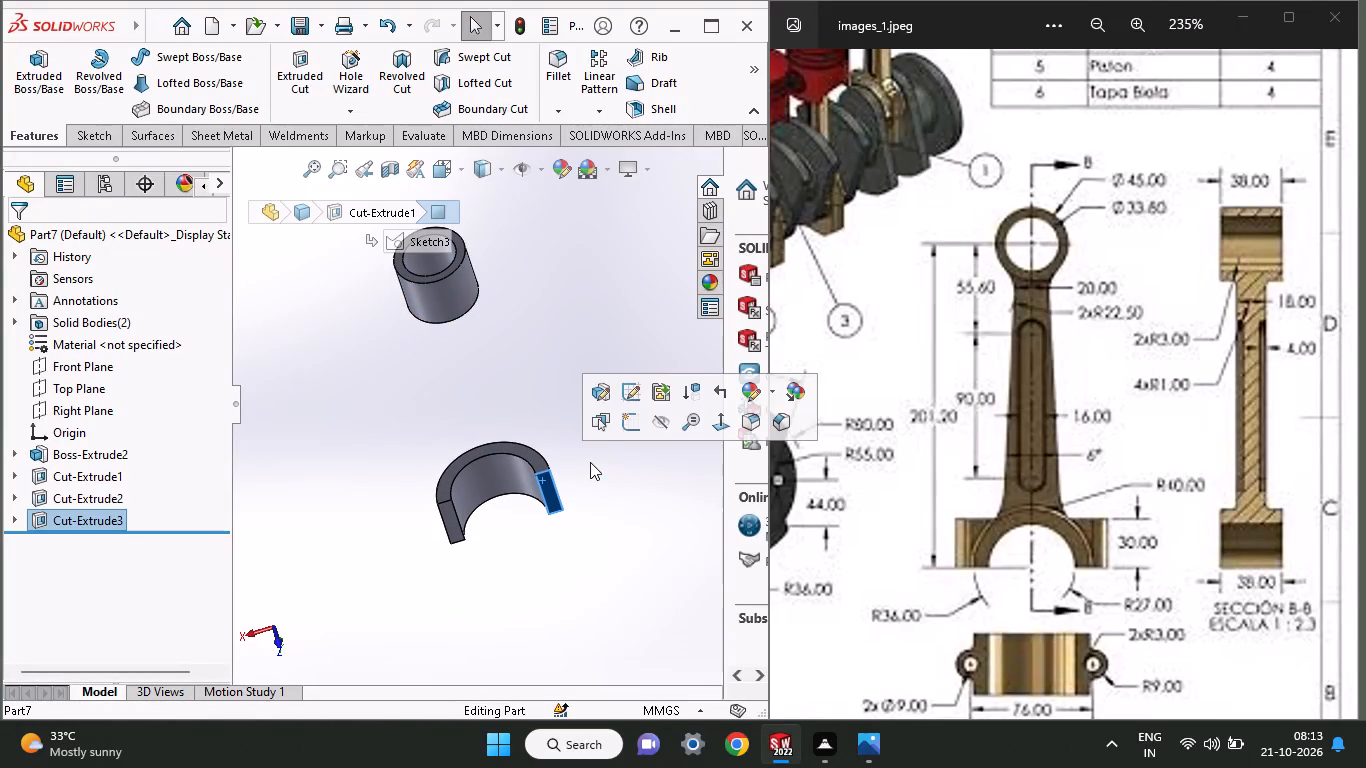
{"action": "left_click", "coordinate": [641, 427]}
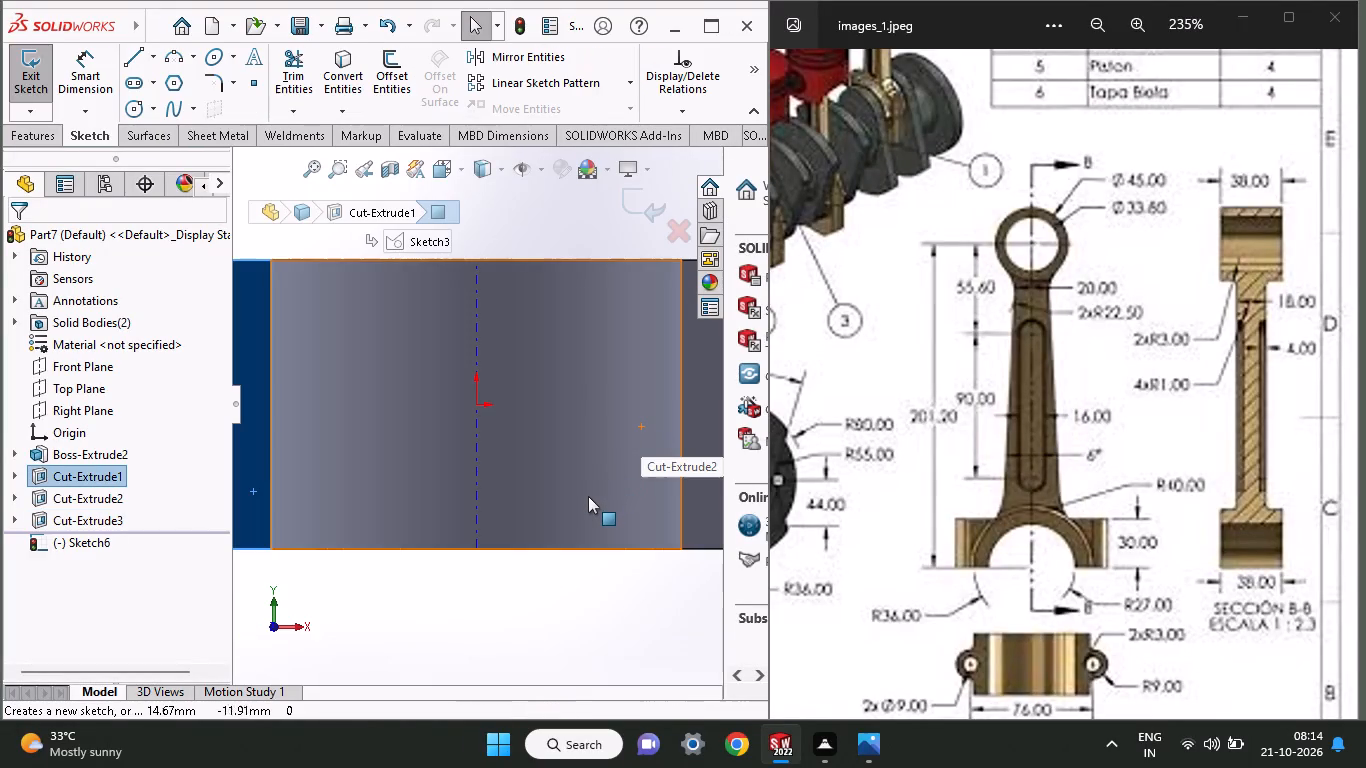
{"action": "scroll", "coordinate": [588, 496], "scroll_direction": "up", "scroll_amount": 3, "text": "ctrl"}
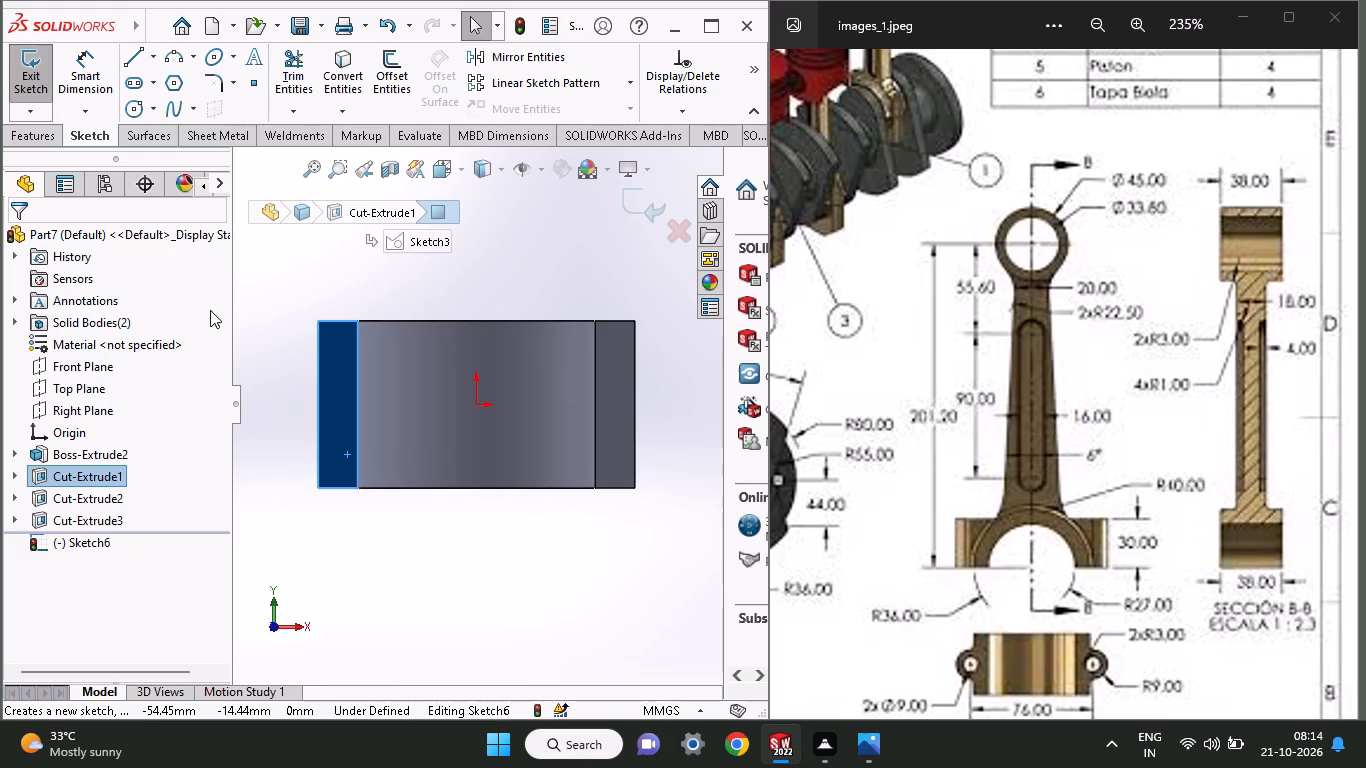
{"action": "left_click", "coordinate": [133, 63]}
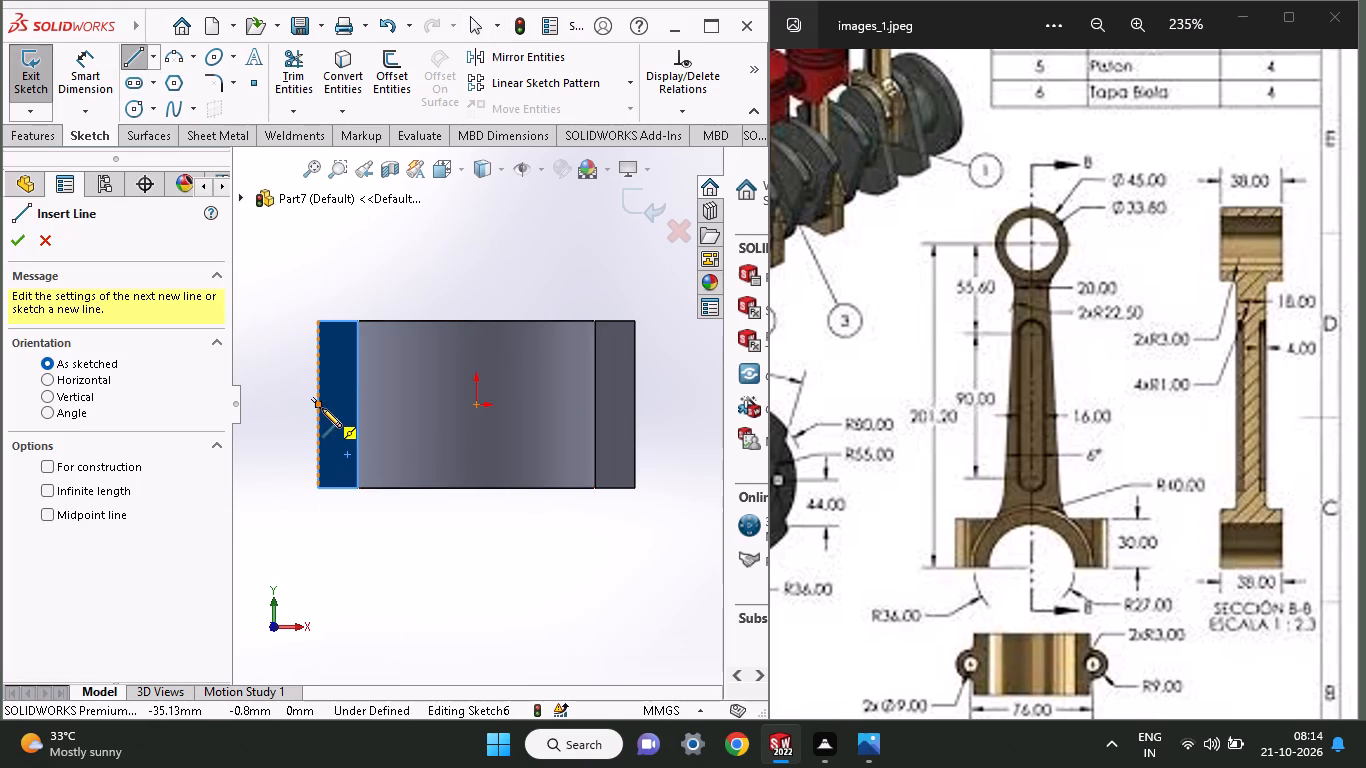
{"action": "left_click", "coordinate": [322, 408]}
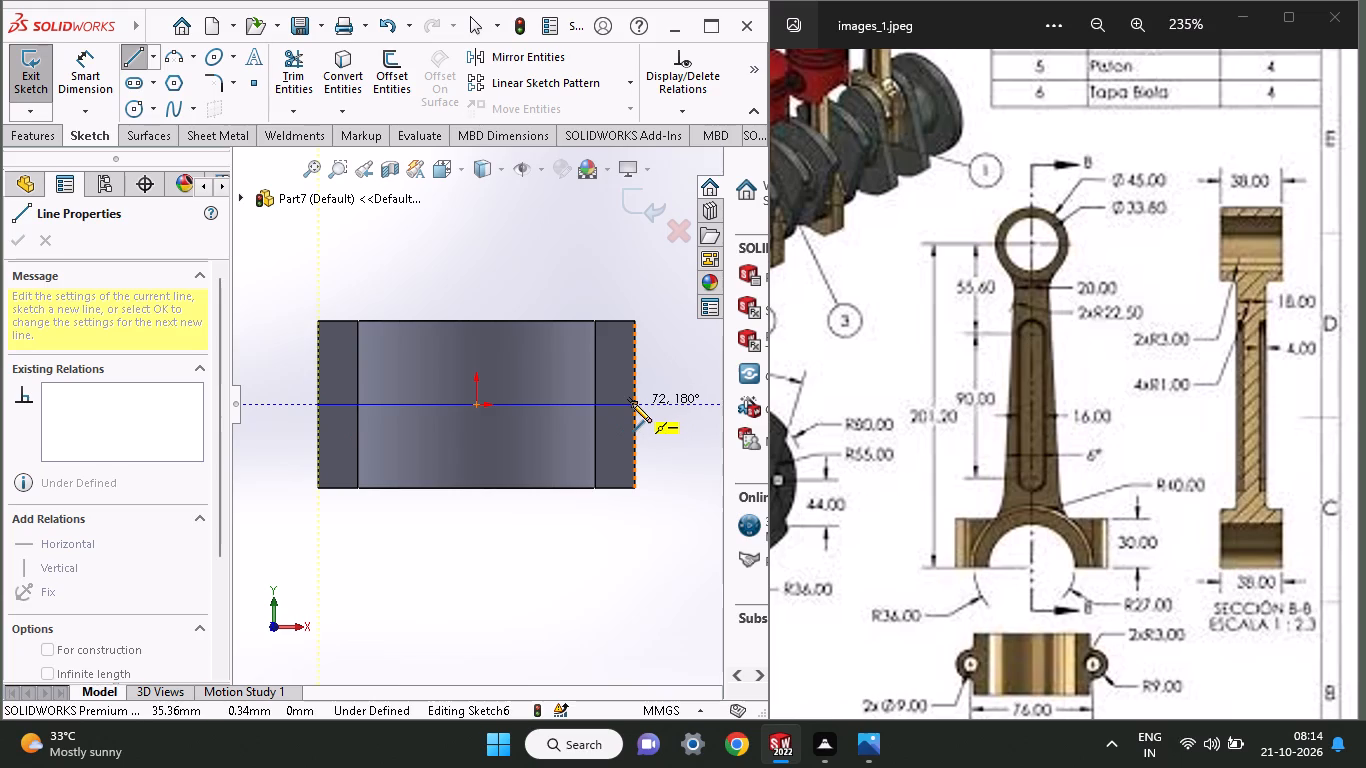
{"action": "left_click", "coordinate": [632, 403]}
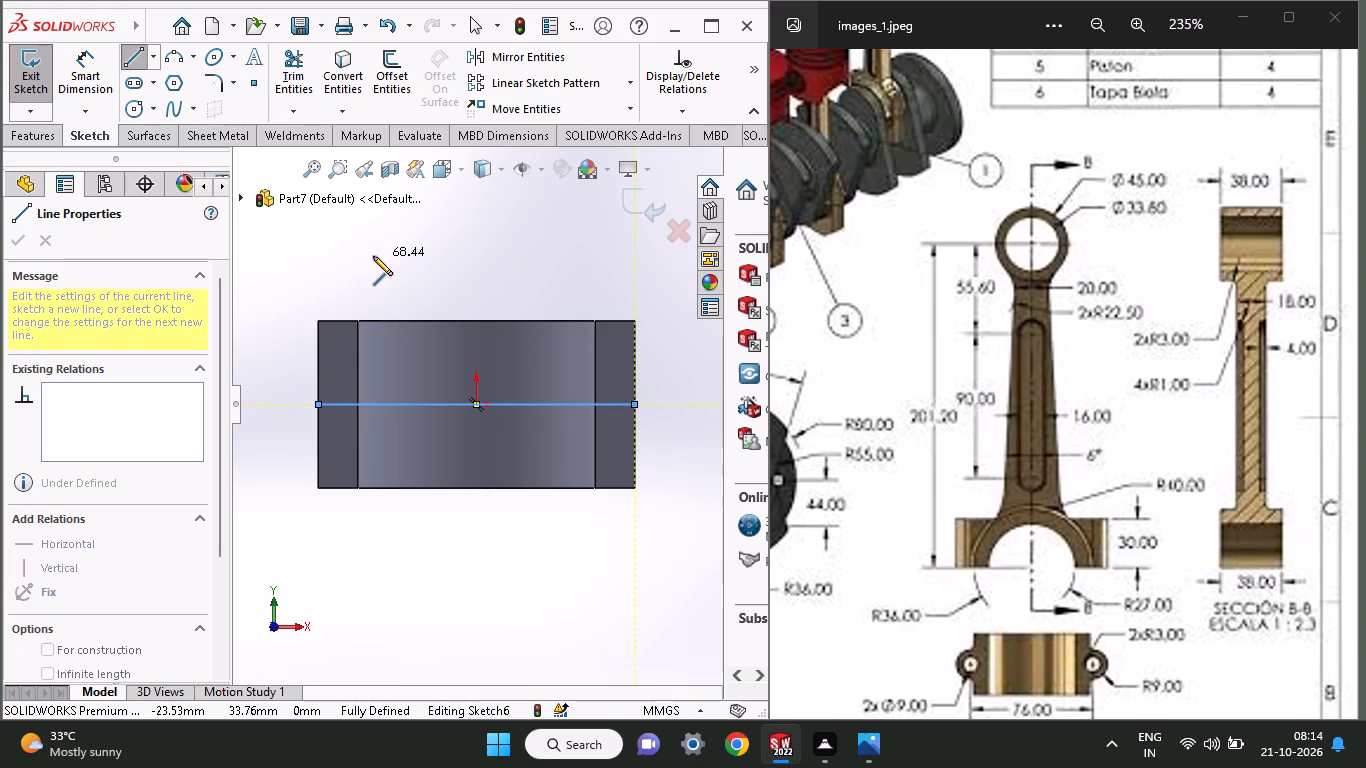
{"action": "right_click", "coordinate": [373, 256]}
{"action": "left_click", "coordinate": [393, 266]}
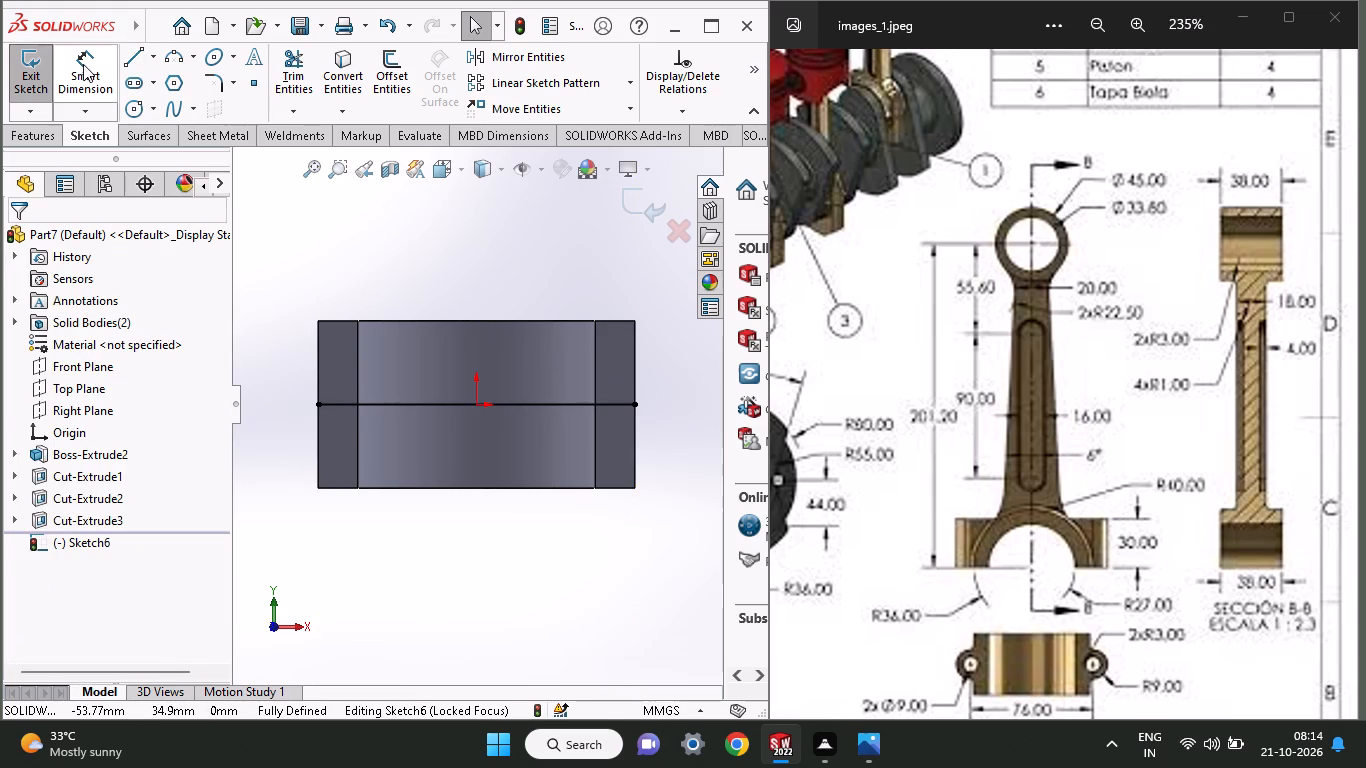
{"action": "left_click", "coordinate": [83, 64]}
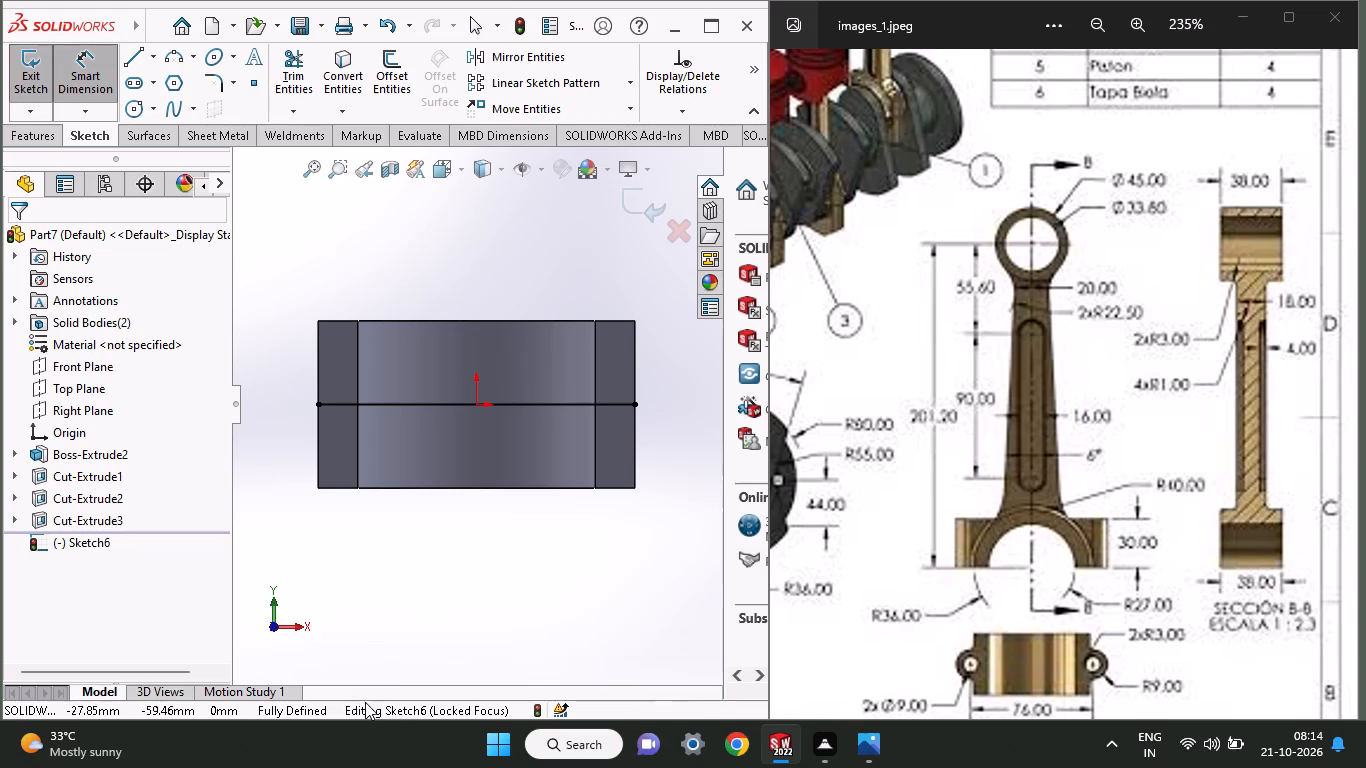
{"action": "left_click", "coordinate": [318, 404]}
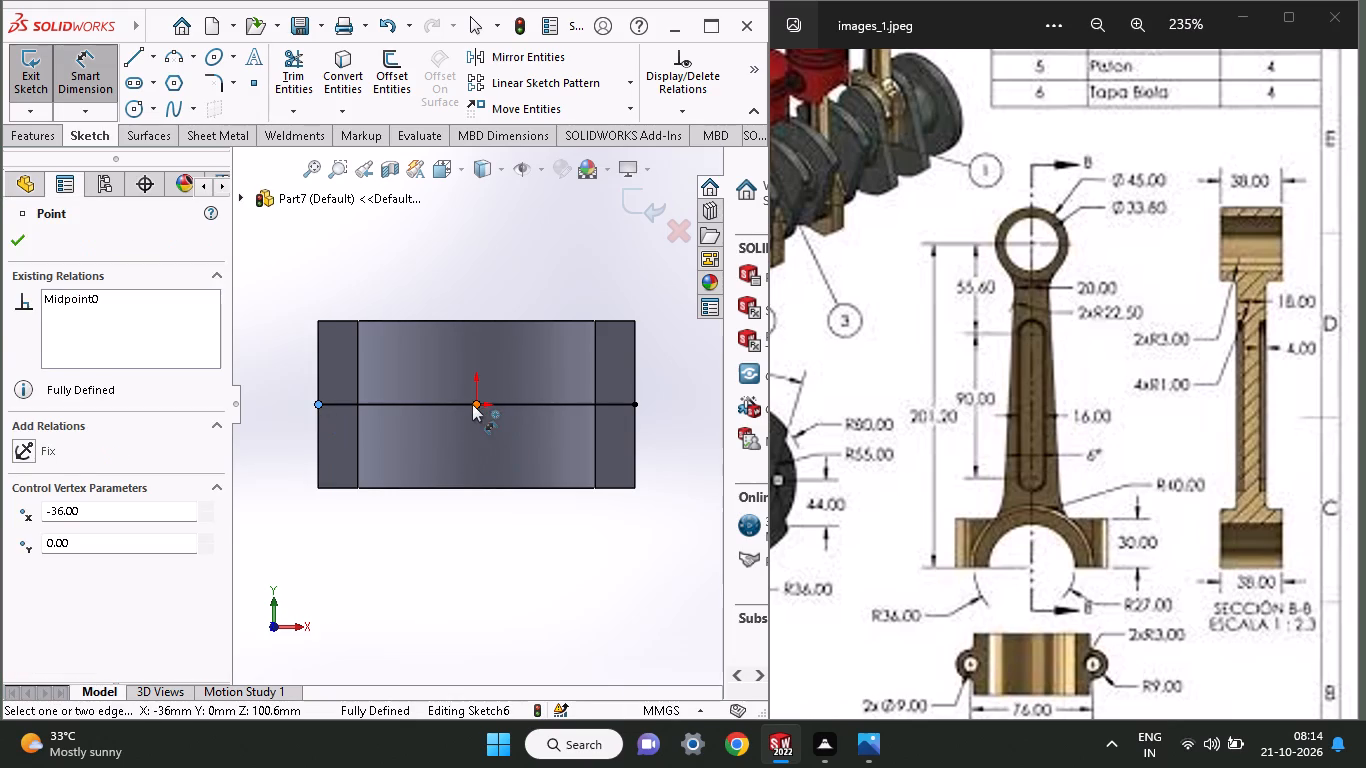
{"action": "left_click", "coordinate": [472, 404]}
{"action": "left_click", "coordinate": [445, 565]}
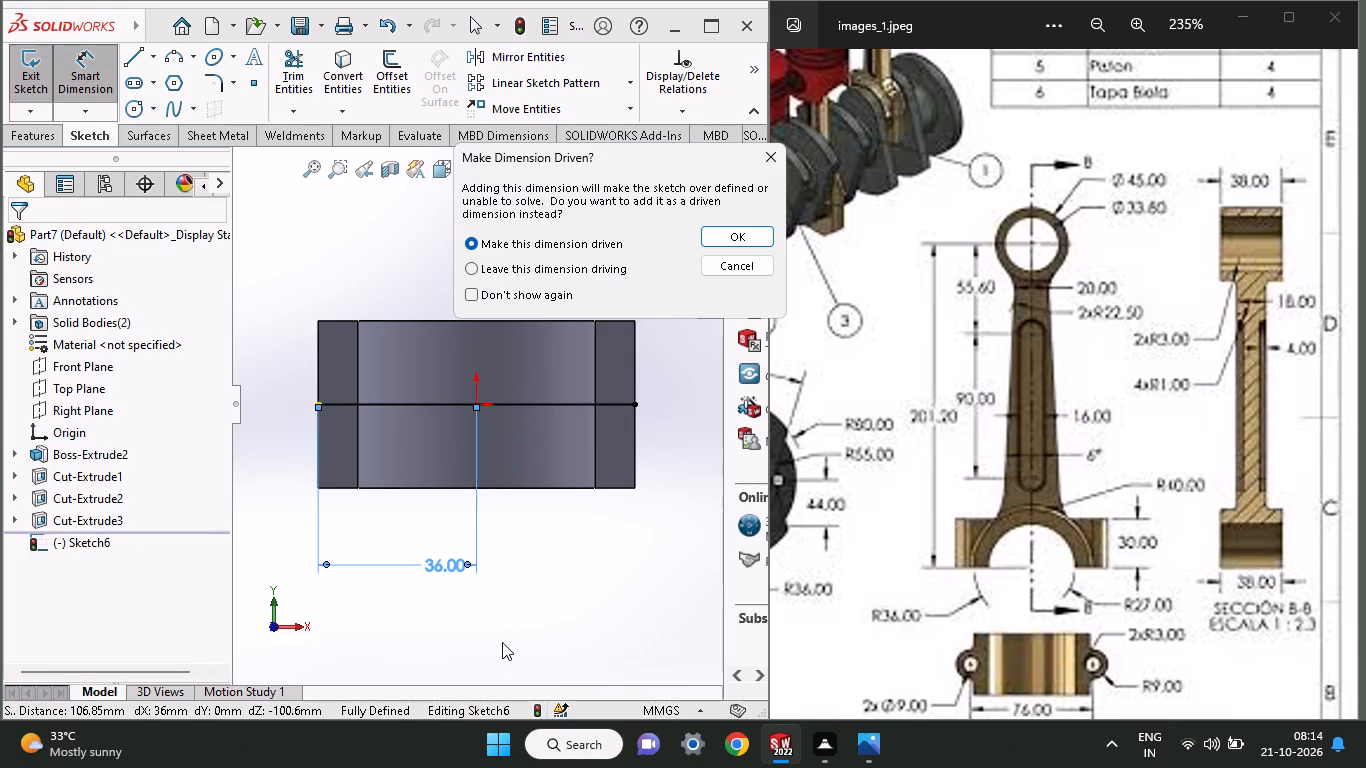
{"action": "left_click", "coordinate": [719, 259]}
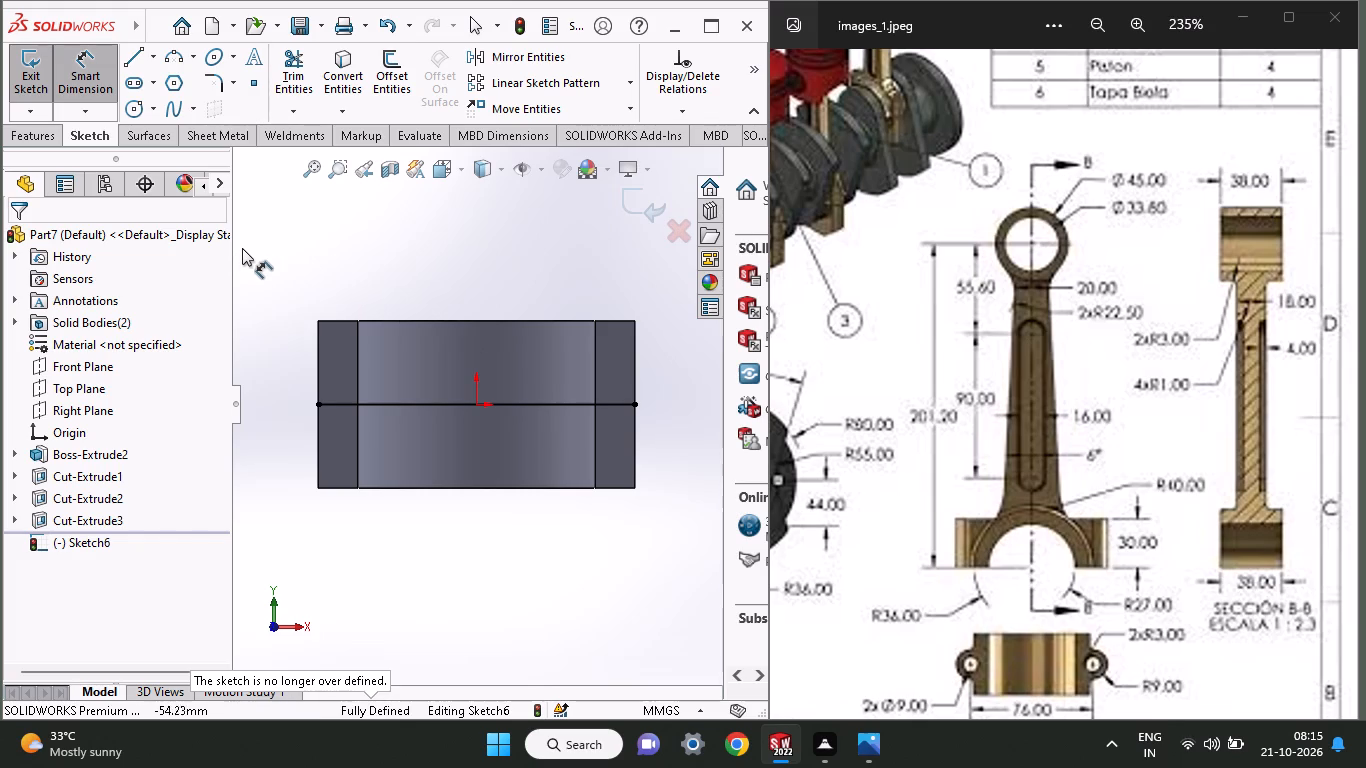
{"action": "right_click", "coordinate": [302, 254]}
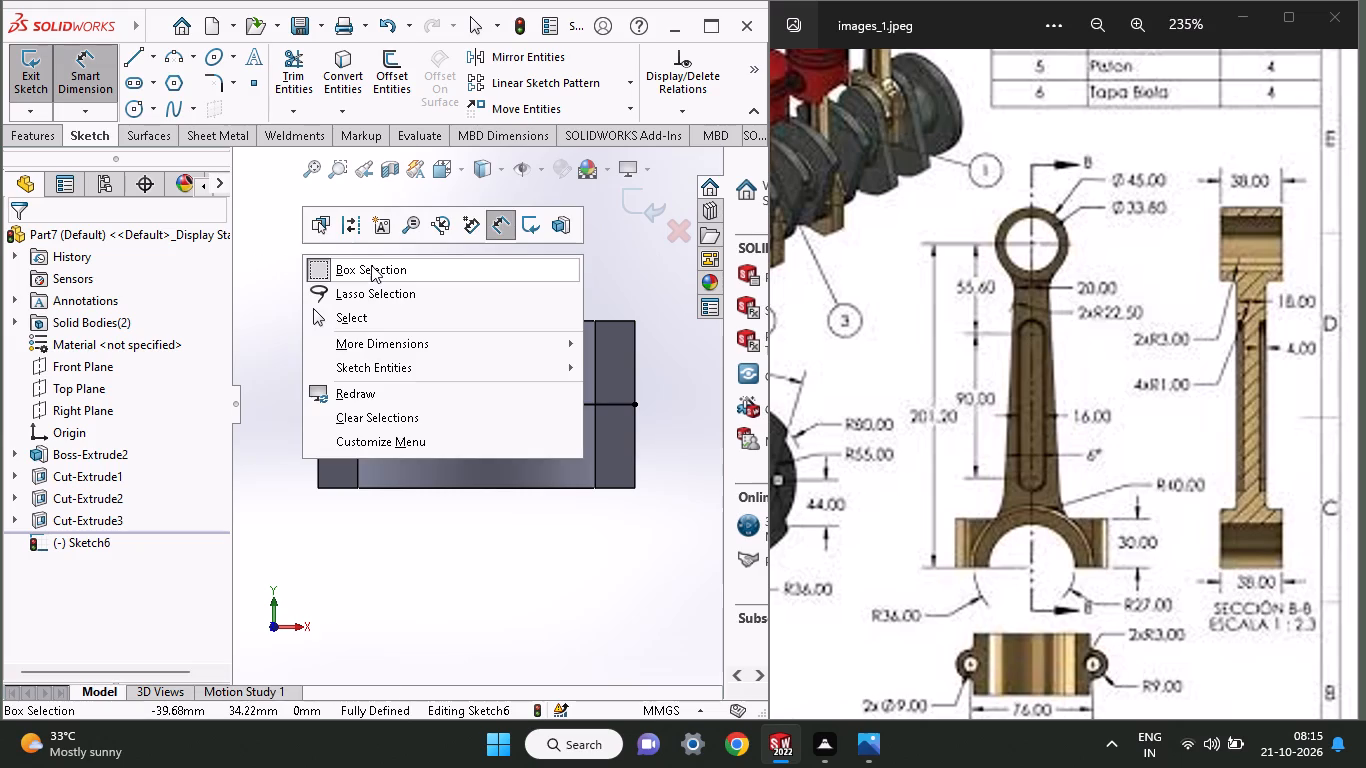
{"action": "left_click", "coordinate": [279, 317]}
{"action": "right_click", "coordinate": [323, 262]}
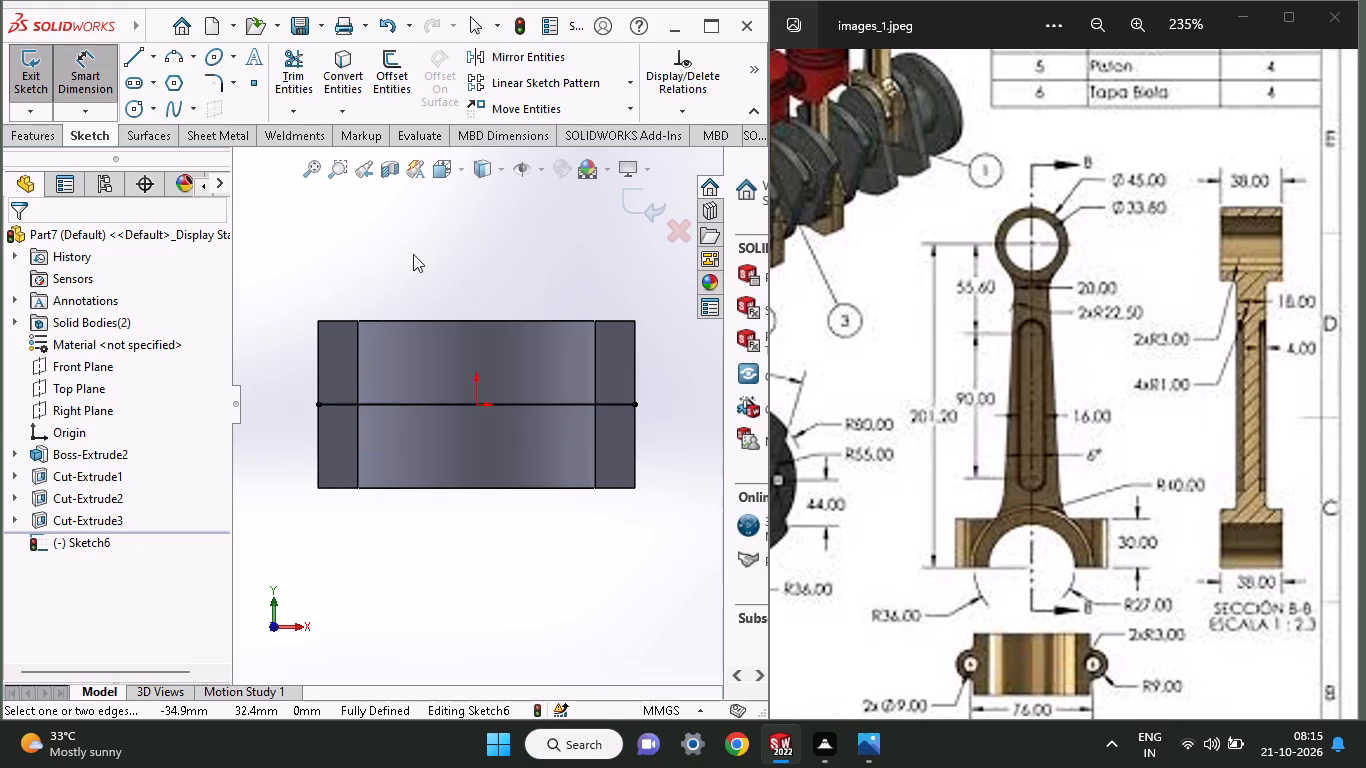
Close the sketch containing the line across the half-round boss's split face.
{"action": "left_click", "coordinate": [553, 230]}
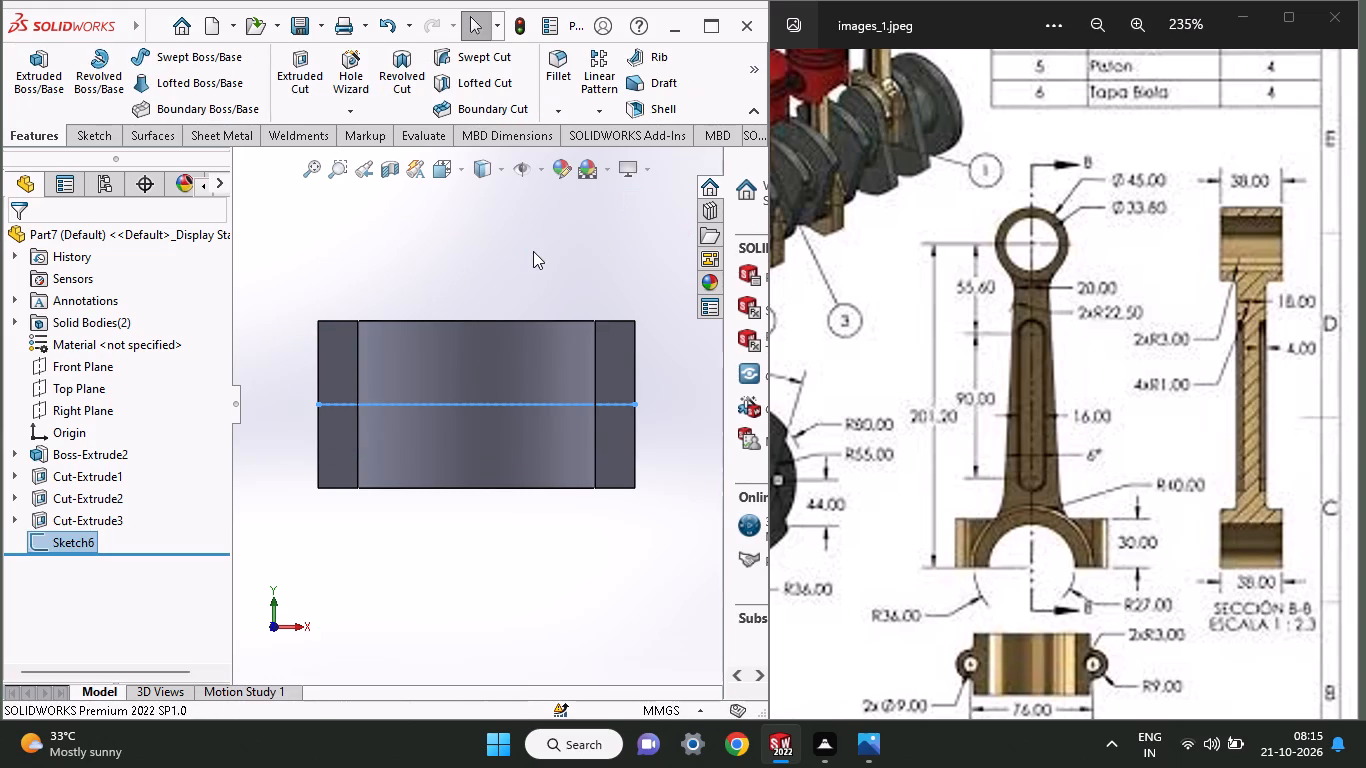
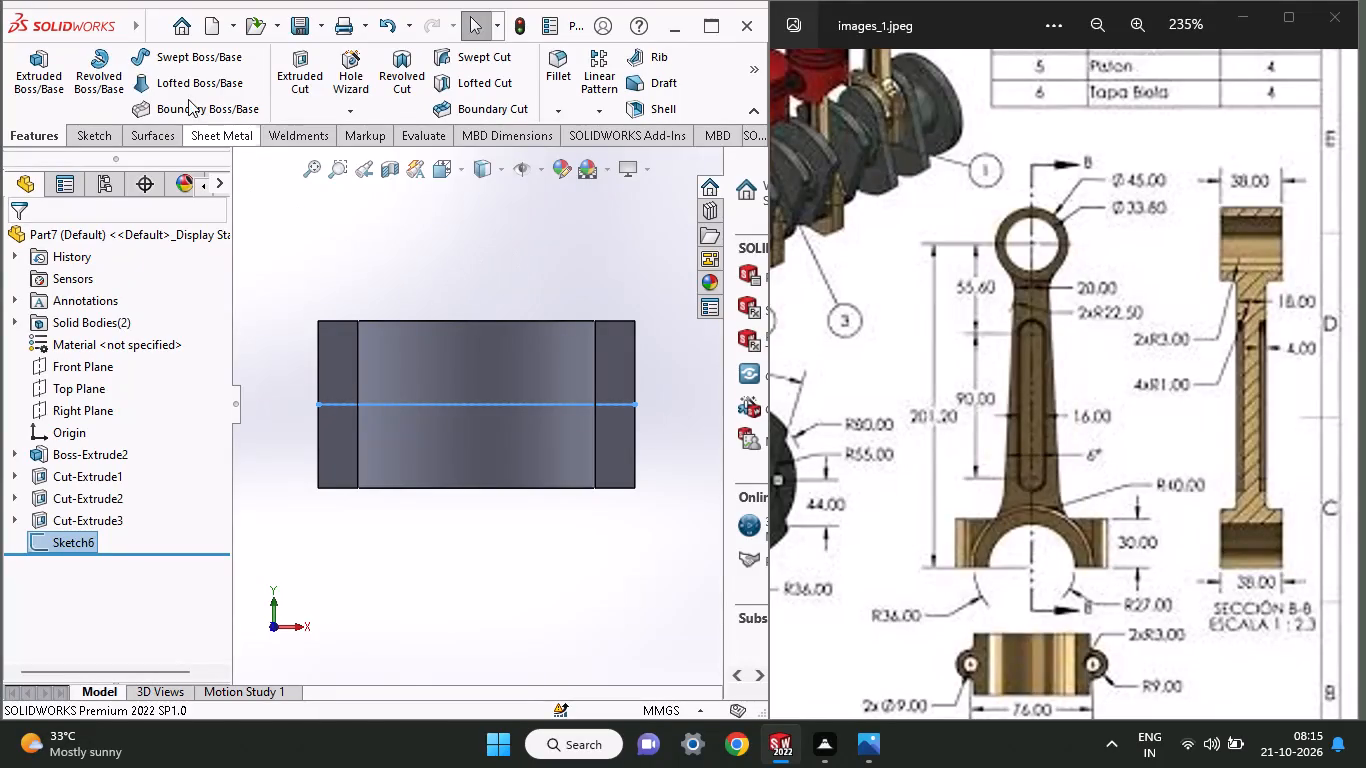
Delete the sketch containing the line across the half-round boss's split face.
{"action": "left_click", "coordinate": [373, 402]}
{"action": "right_click", "coordinate": [373, 402]}
{"action": "left_click", "coordinate": [401, 635]}
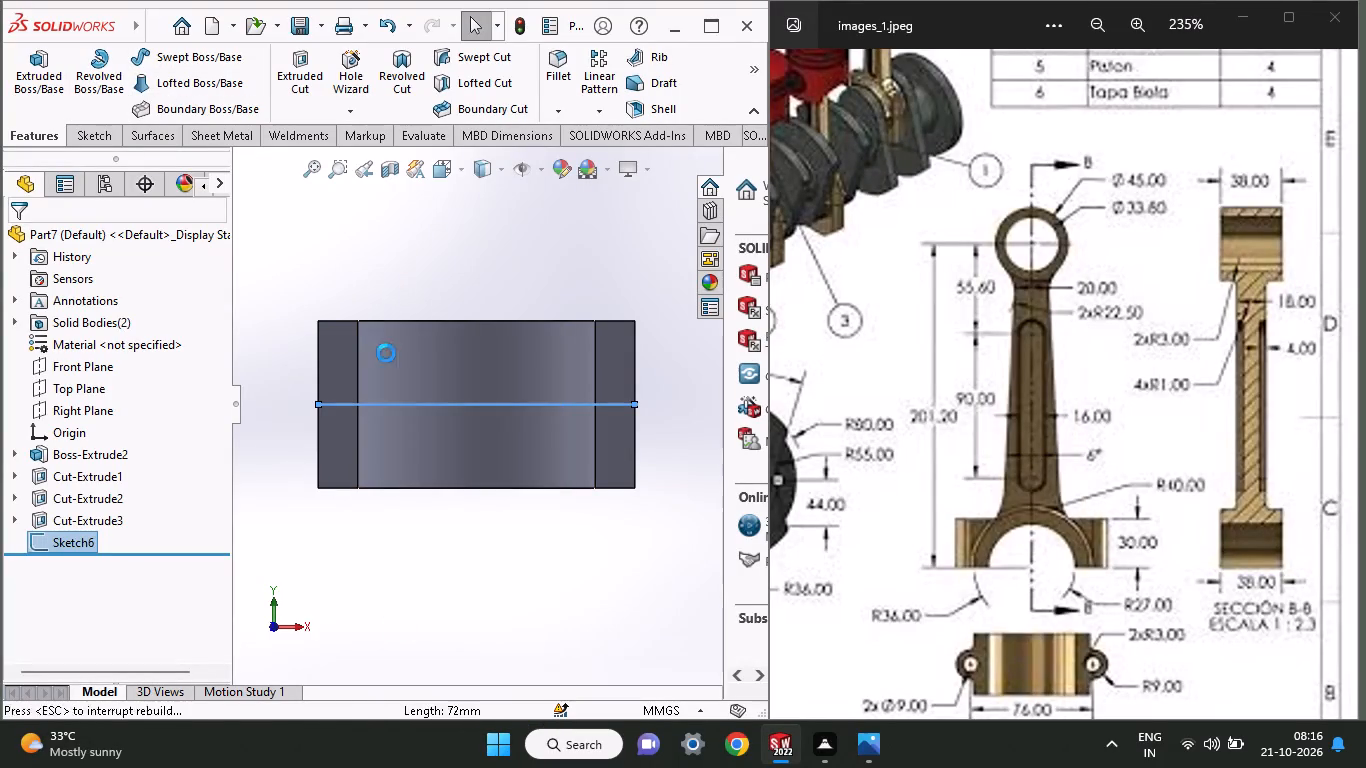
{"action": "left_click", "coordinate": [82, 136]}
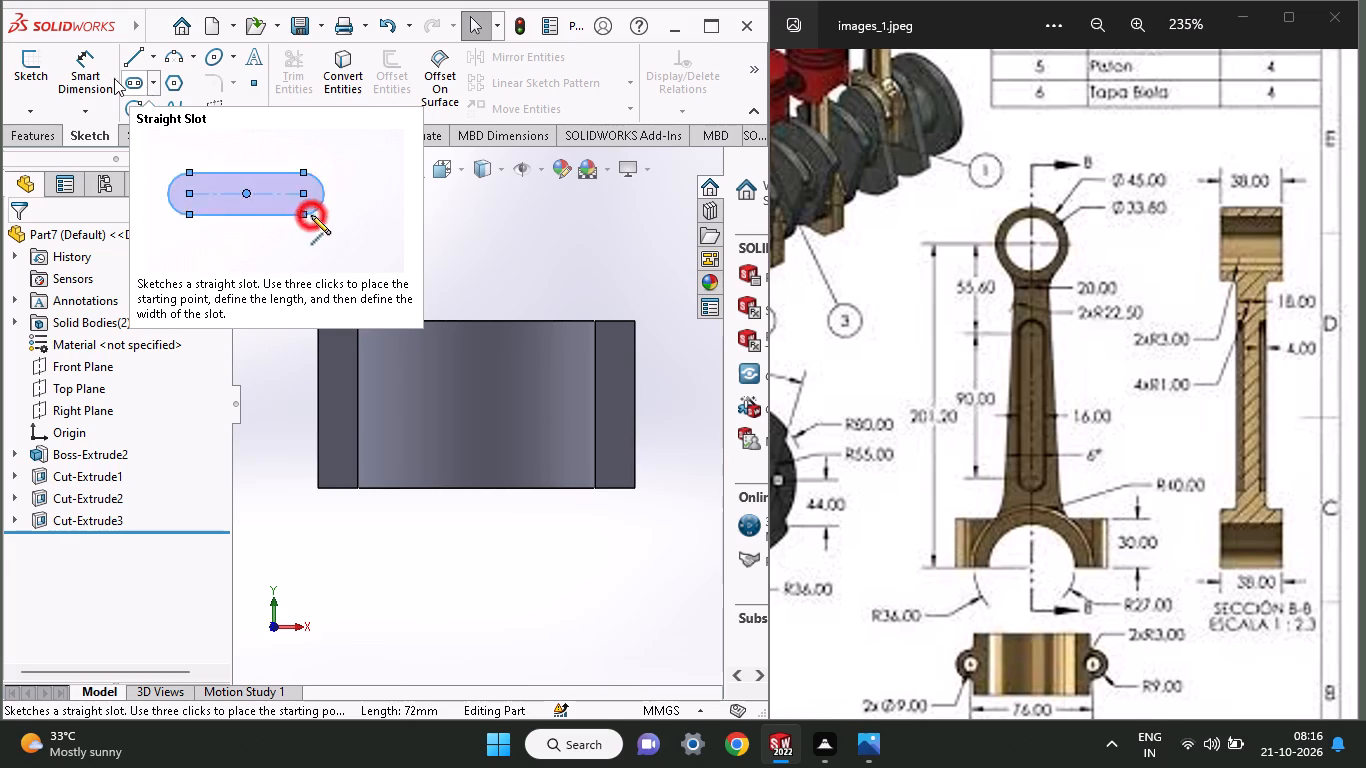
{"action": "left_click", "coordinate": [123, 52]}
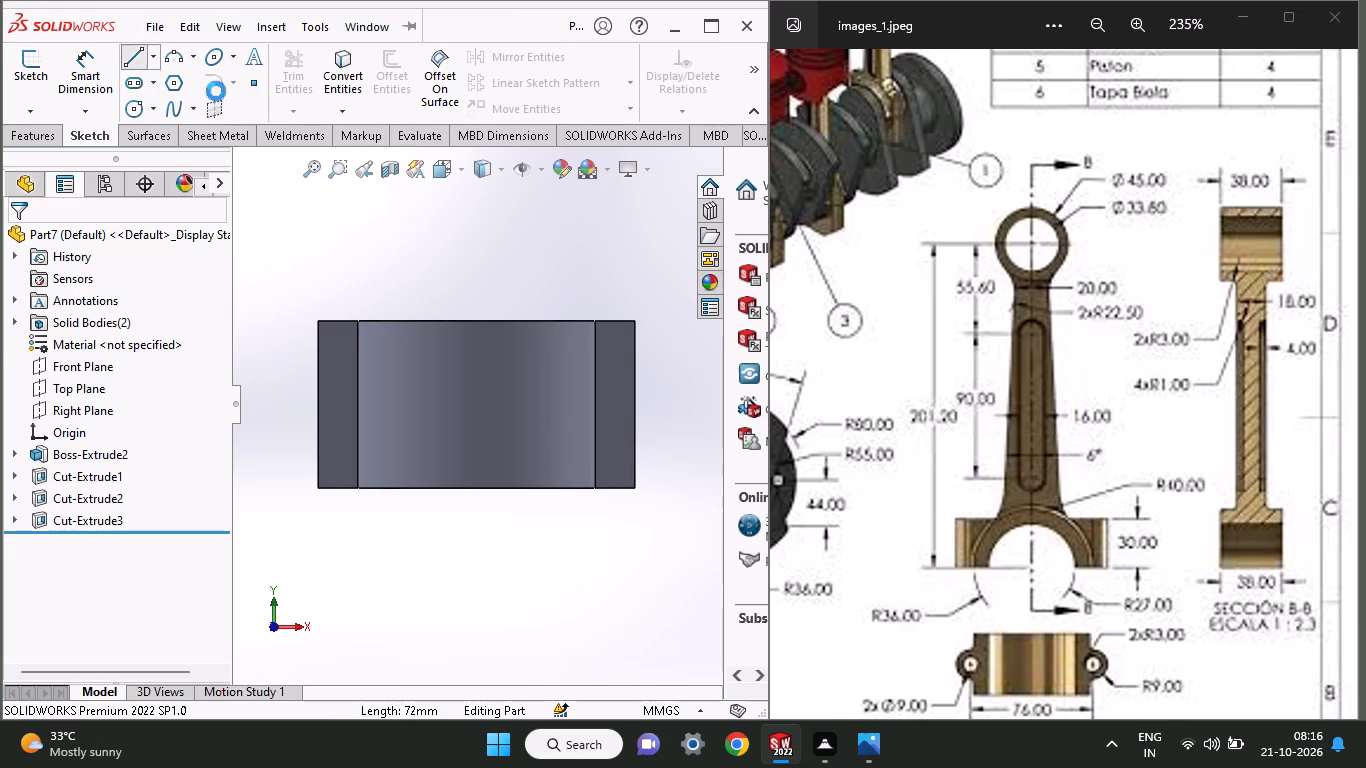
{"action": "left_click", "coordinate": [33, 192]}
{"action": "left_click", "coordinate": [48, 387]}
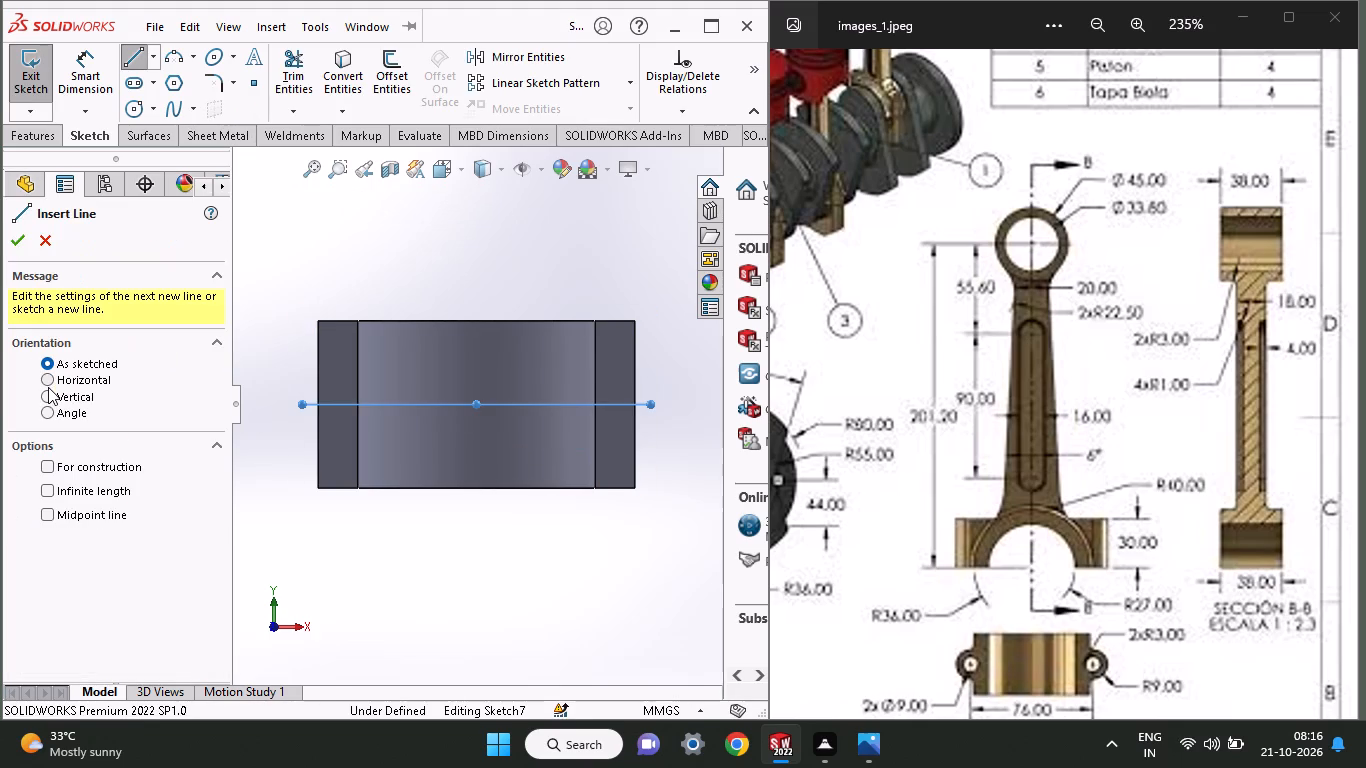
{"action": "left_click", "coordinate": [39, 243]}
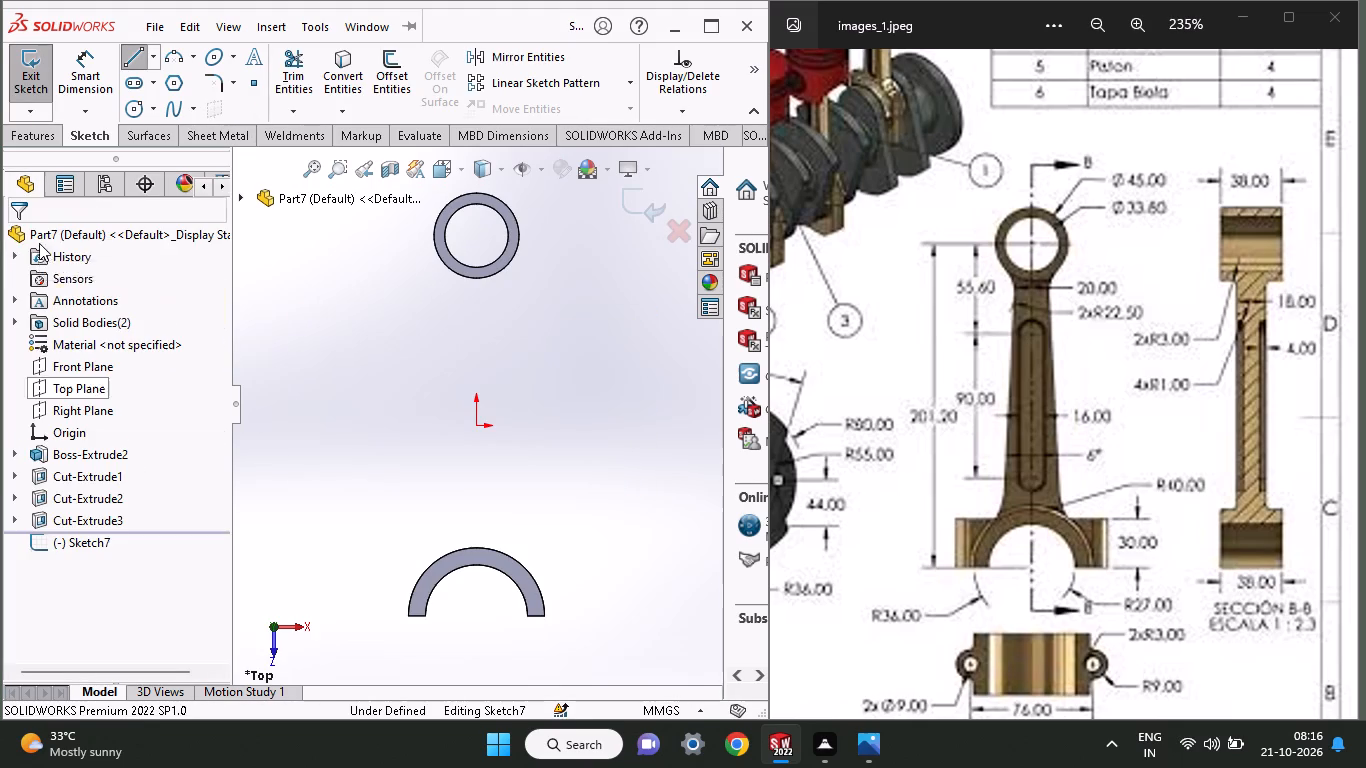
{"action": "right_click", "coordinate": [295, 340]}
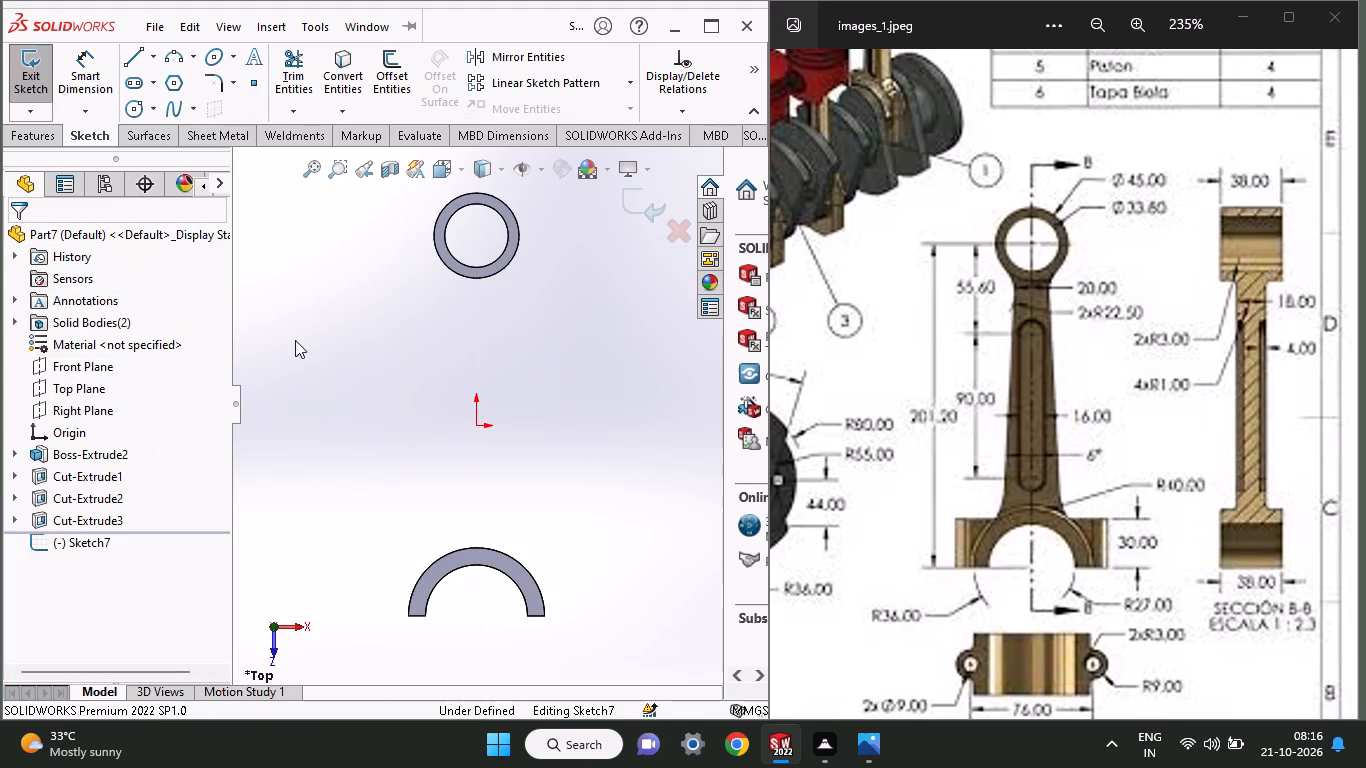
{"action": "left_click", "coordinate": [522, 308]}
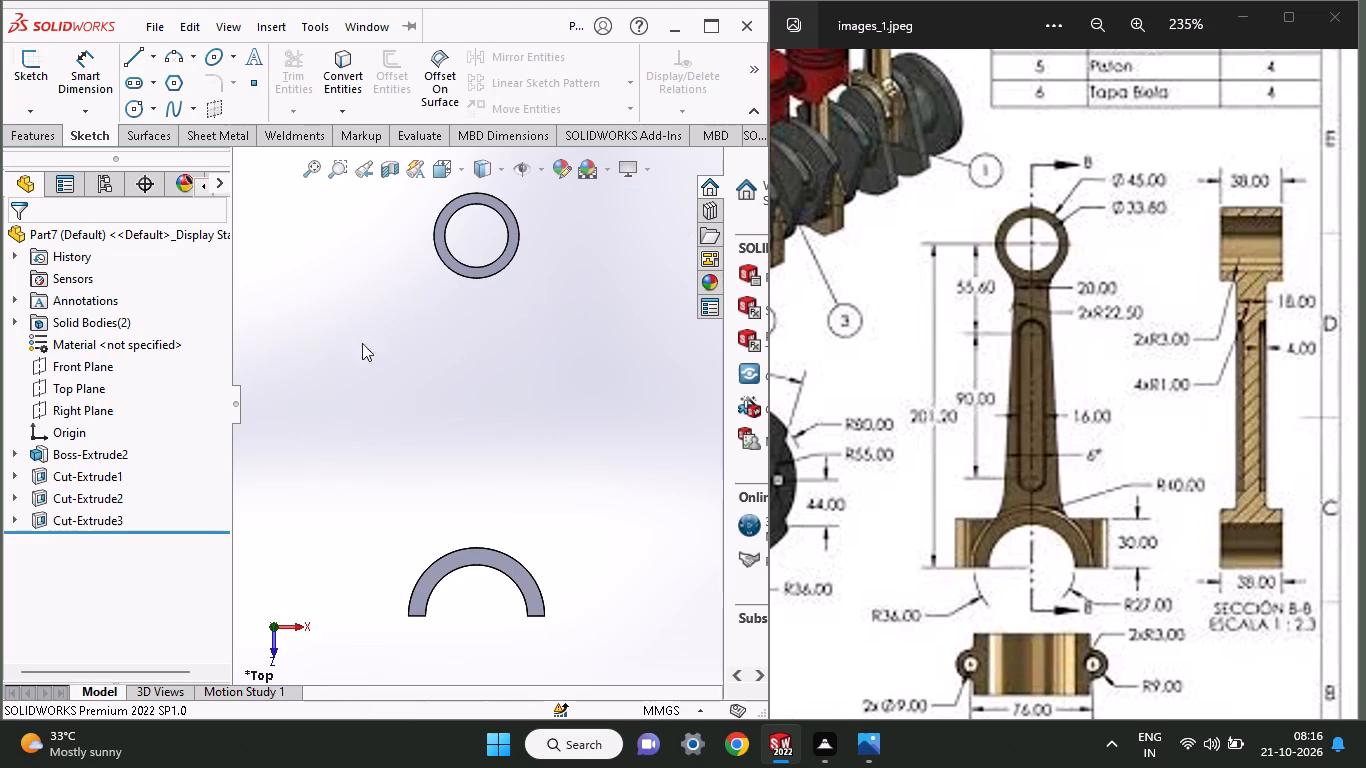
Sketch a horizontal line about 41 mm long on the Front Plane, from the origin in the negative X direction past the half-round boss's edge.
{"action": "left_click", "coordinate": [78, 361]}
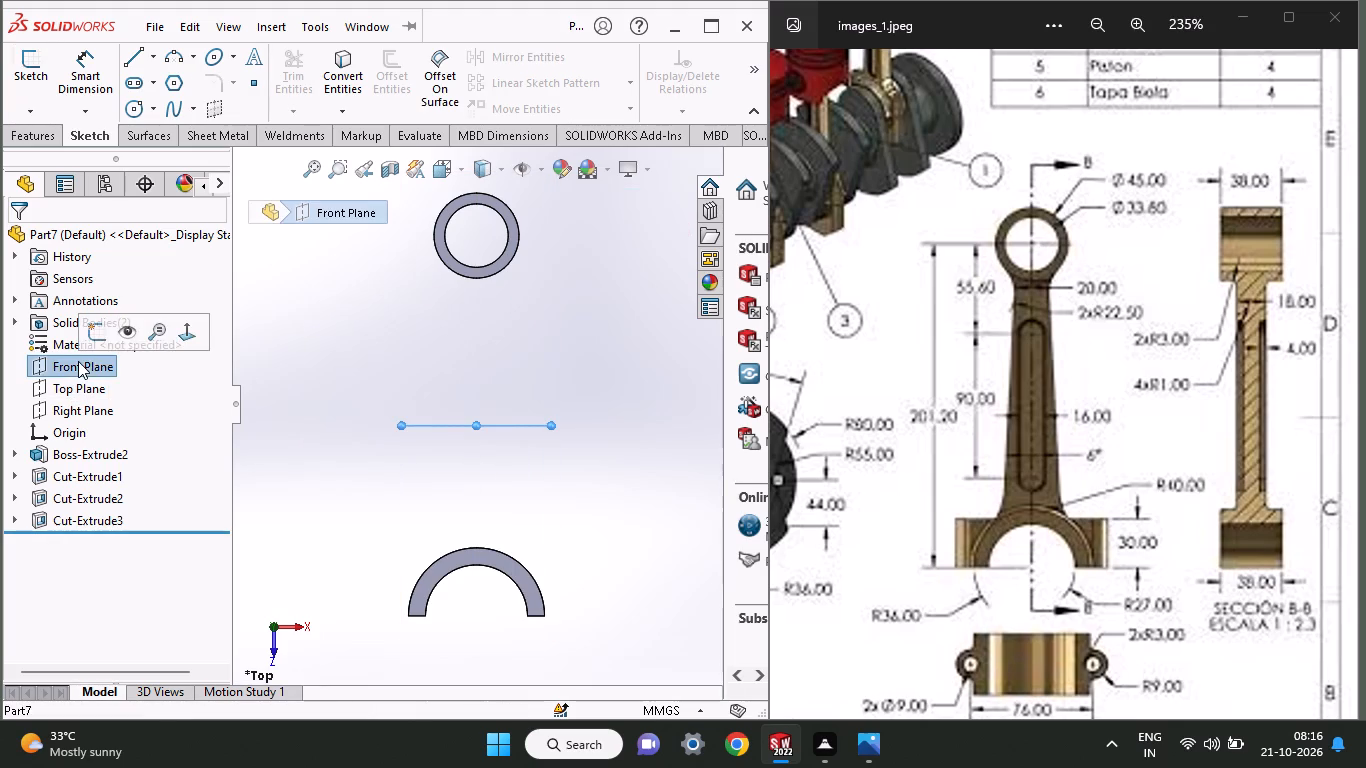
{"action": "left_click", "coordinate": [102, 336]}
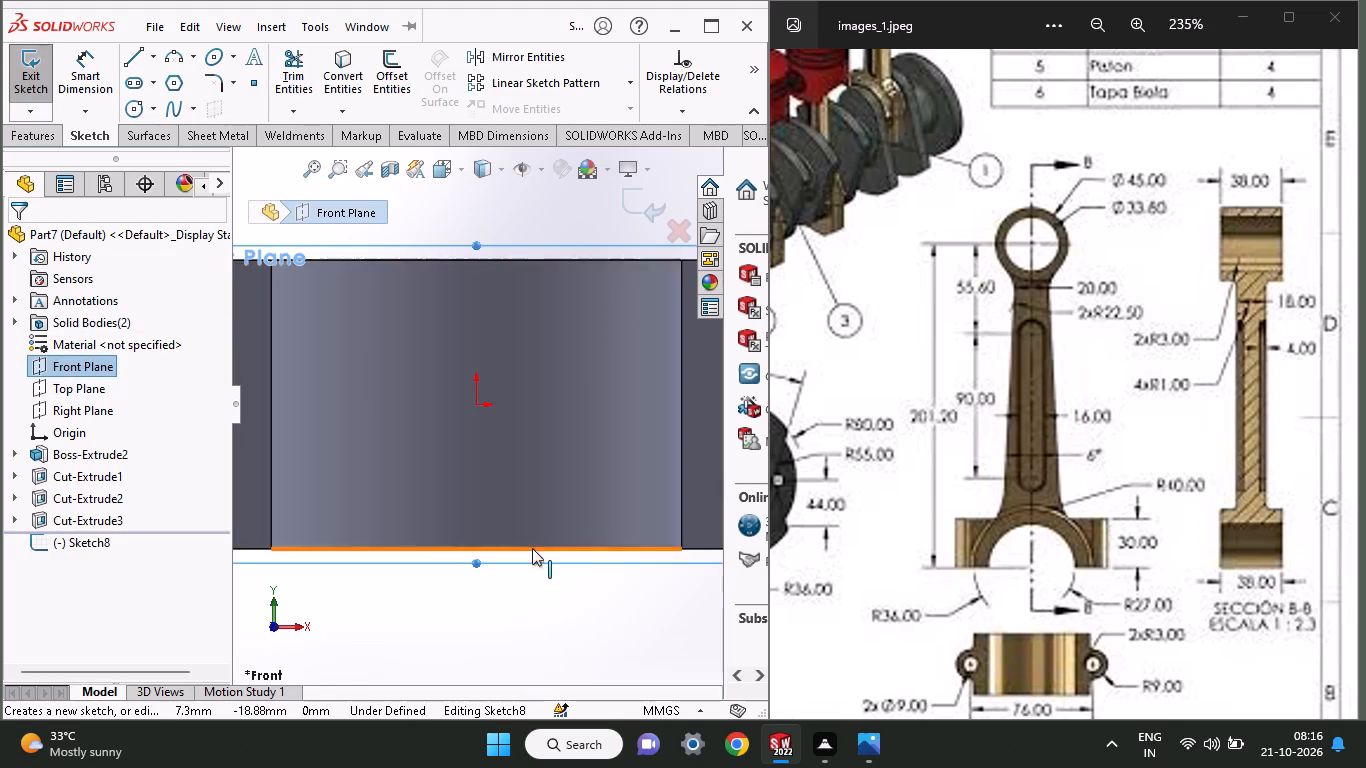
{"action": "scroll", "coordinate": [524, 548], "scroll_direction": "down", "scroll_amount": 1}
{"action": "scroll", "coordinate": [524, 548], "scroll_direction": "left", "scroll_amount": 1}
{"action": "scroll", "coordinate": [524, 548], "scroll_direction": "down", "scroll_amount": 1}
{"action": "scroll", "coordinate": [524, 548], "scroll_direction": "left", "scroll_amount": 1}
{"action": "scroll", "coordinate": [524, 548], "scroll_direction": "down", "scroll_amount": 1}
{"action": "scroll", "coordinate": [524, 548], "scroll_direction": "left", "scroll_amount": 1}
{"action": "scroll", "coordinate": [524, 548], "scroll_direction": "down", "scroll_amount": 1}
{"action": "scroll", "coordinate": [524, 548], "scroll_direction": "left", "scroll_amount": 1}
{"action": "scroll", "coordinate": [524, 548], "scroll_direction": "down", "scroll_amount": 1}
{"action": "scroll", "coordinate": [524, 548], "scroll_direction": "left", "scroll_amount": 1}
{"action": "scroll", "coordinate": [524, 548], "scroll_direction": "down", "scroll_amount": 1}
{"action": "scroll", "coordinate": [524, 548], "scroll_direction": "left", "scroll_amount": 1}
{"action": "scroll", "coordinate": [527, 546], "scroll_direction": "down", "scroll_amount": 1}
{"action": "scroll", "coordinate": [527, 546], "scroll_direction": "left", "scroll_amount": 1}
{"action": "scroll", "coordinate": [582, 506], "scroll_direction": "down", "scroll_amount": 1}
{"action": "scroll", "coordinate": [582, 506], "scroll_direction": "left", "scroll_amount": 1}
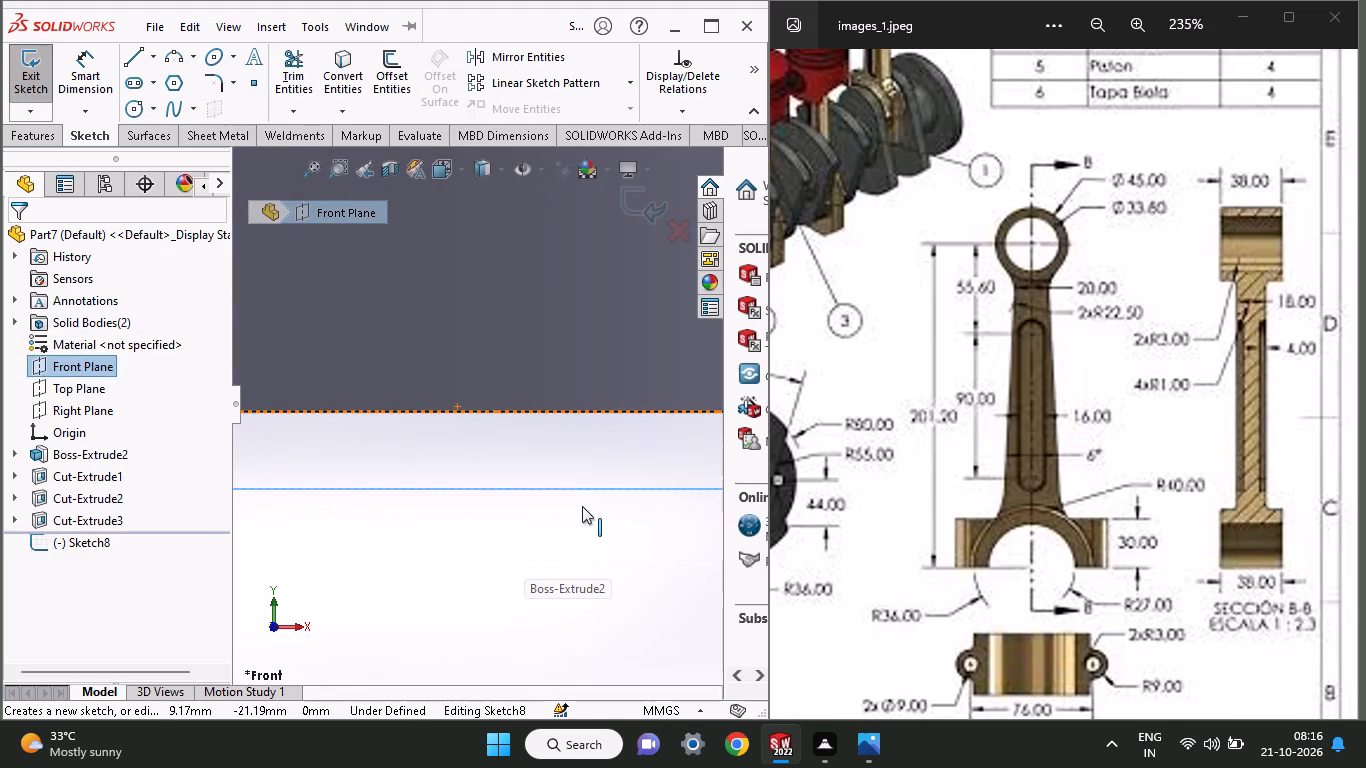
{"action": "scroll", "coordinate": [577, 506], "scroll_direction": "up", "scroll_amount": 10, "text": "ctrl"}
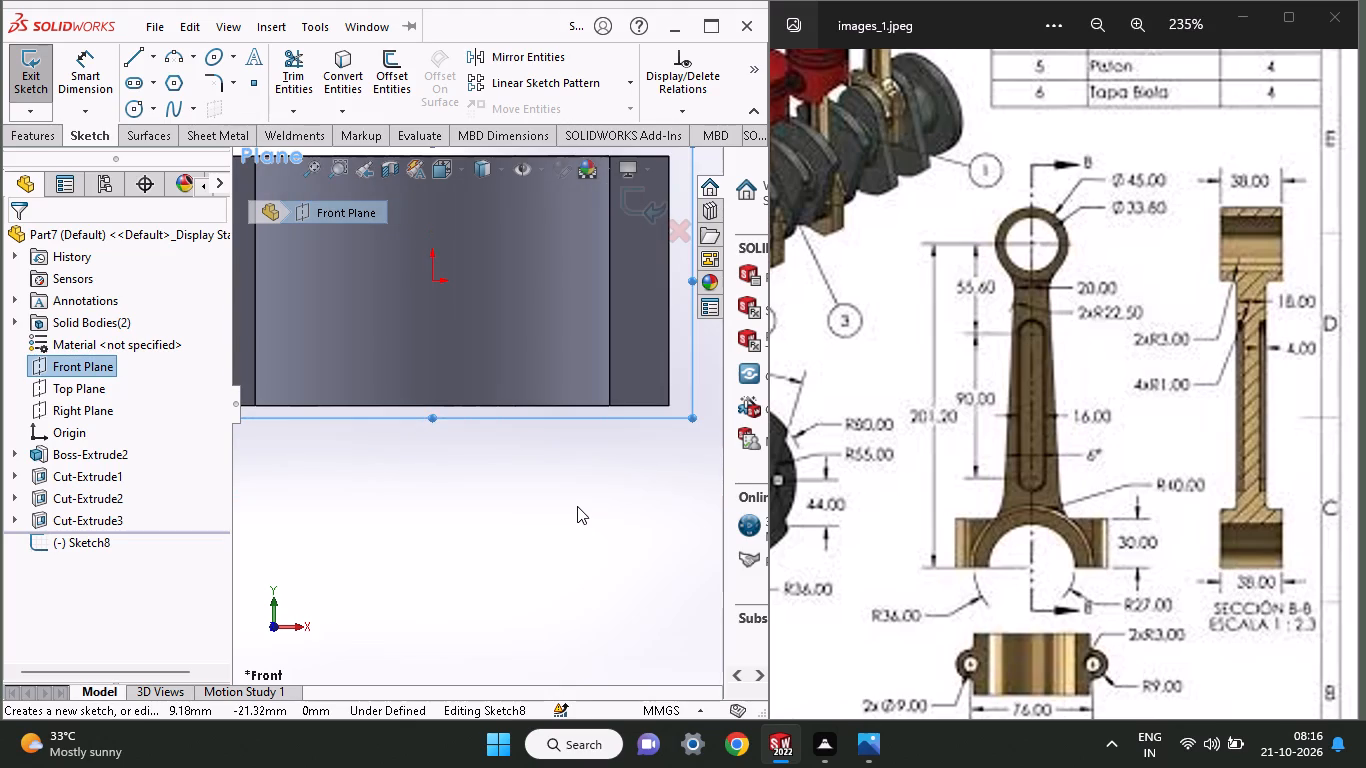
{"action": "scroll", "coordinate": [577, 506], "scroll_direction": "right", "scroll_amount": 1}
{"action": "scroll", "coordinate": [577, 506], "scroll_direction": "left", "scroll_amount": 1}
{"action": "scroll", "coordinate": [462, 293], "scroll_direction": "up", "scroll_amount": 4, "text": "ctrl"}
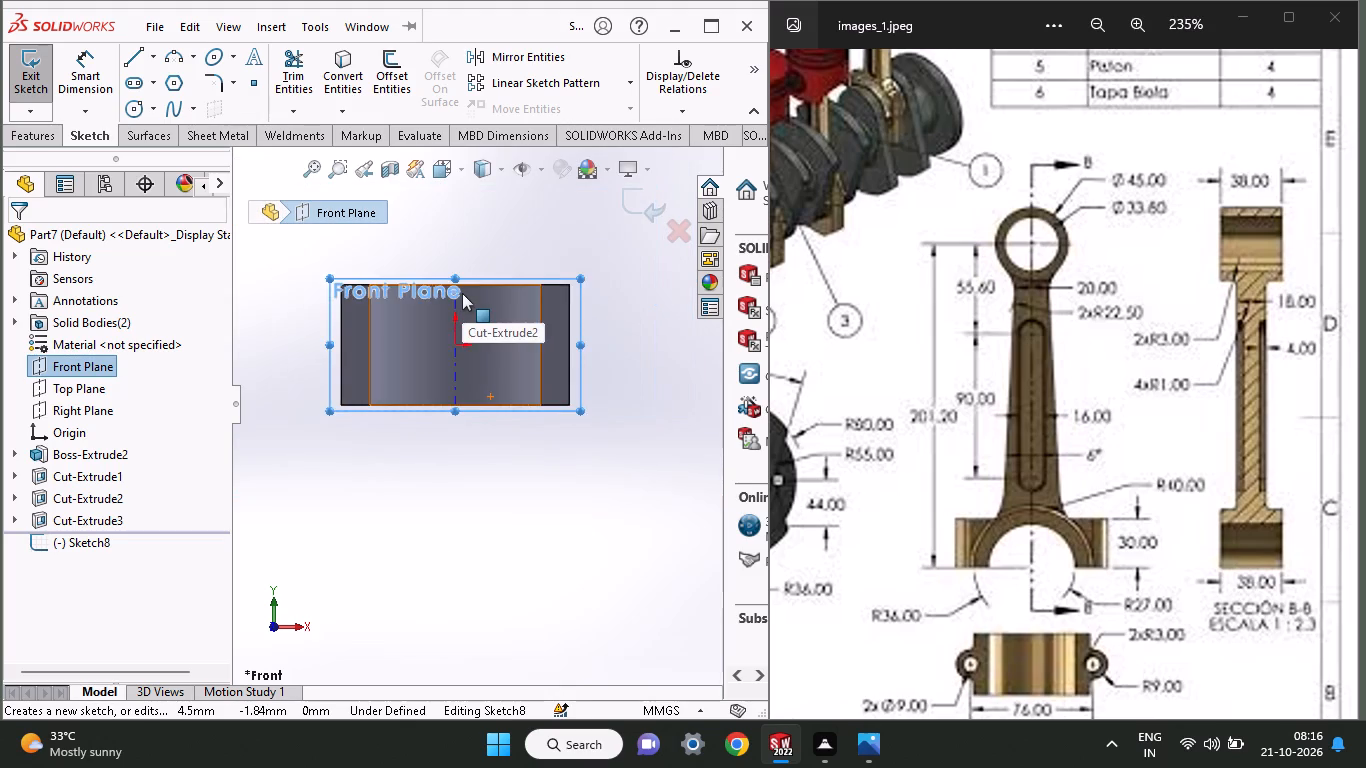
{"action": "scroll", "coordinate": [462, 293], "scroll_direction": "down", "scroll_amount": 2, "text": "ctrl"}
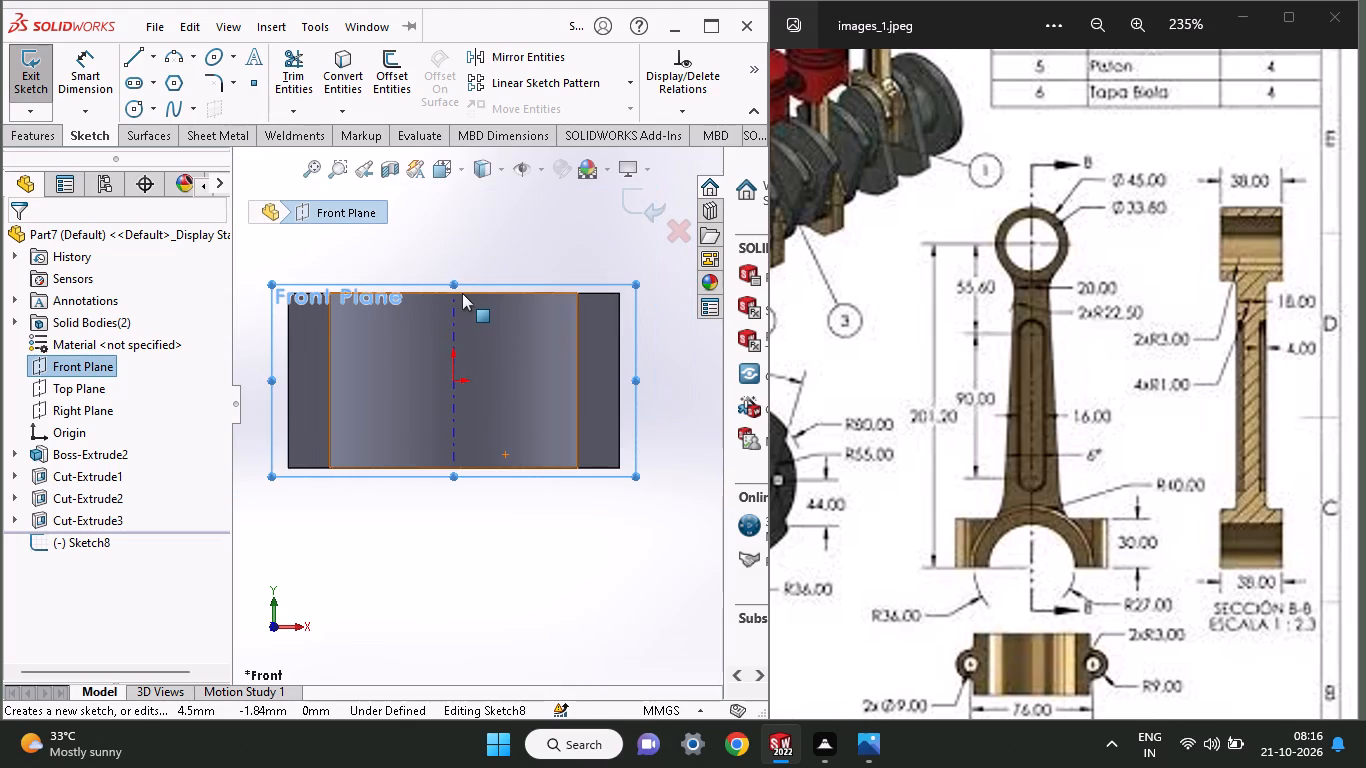
{"action": "left_click", "coordinate": [129, 62]}
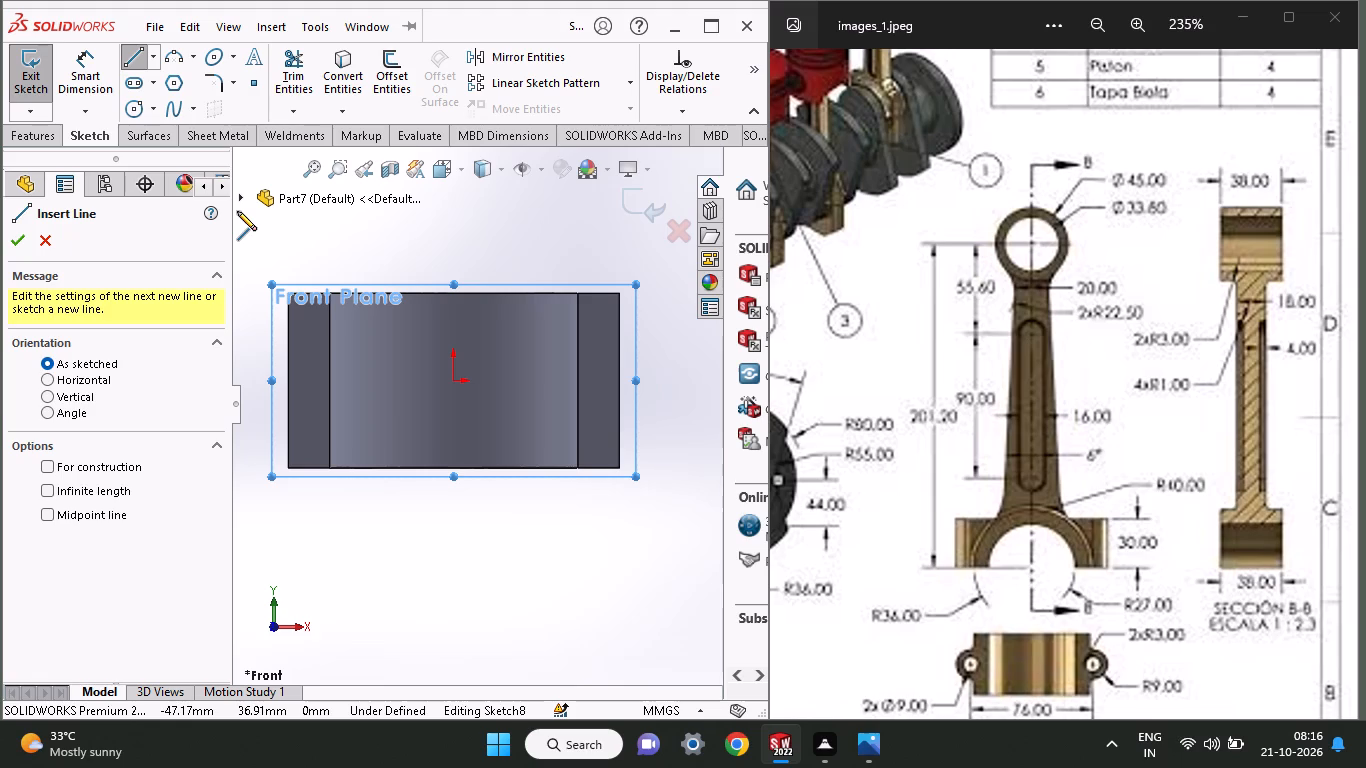
{"action": "left_click", "coordinate": [449, 381]}
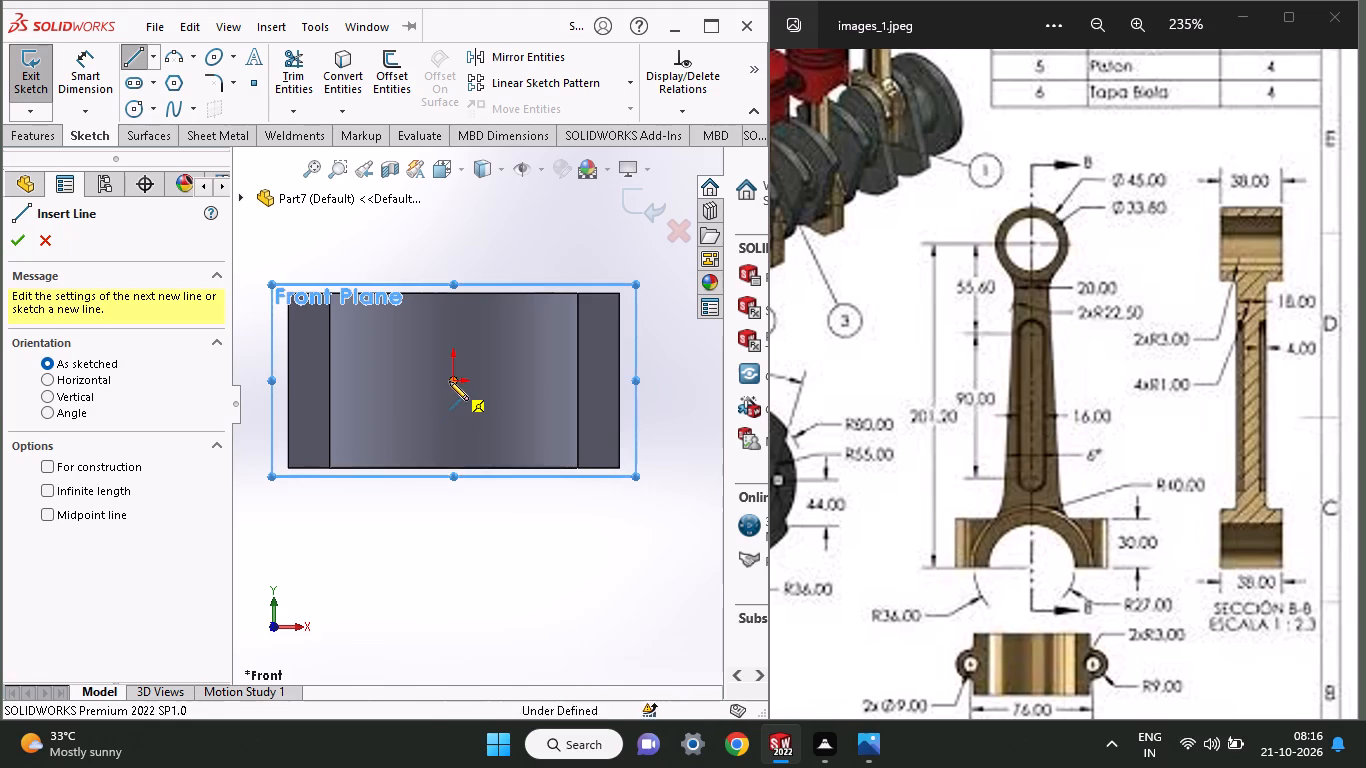
{"action": "left_click", "coordinate": [266, 377]}
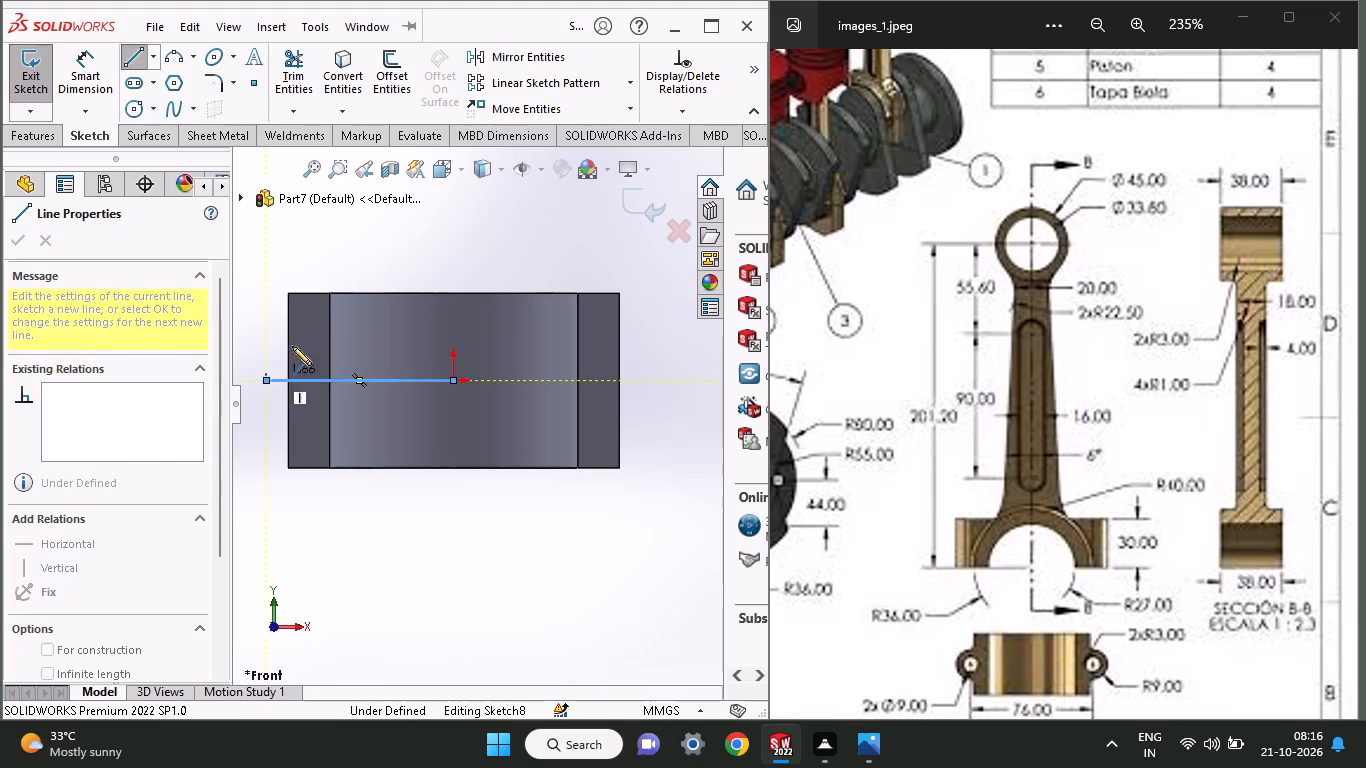
{"action": "right_click", "coordinate": [300, 280]}
{"action": "left_click", "coordinate": [322, 289]}
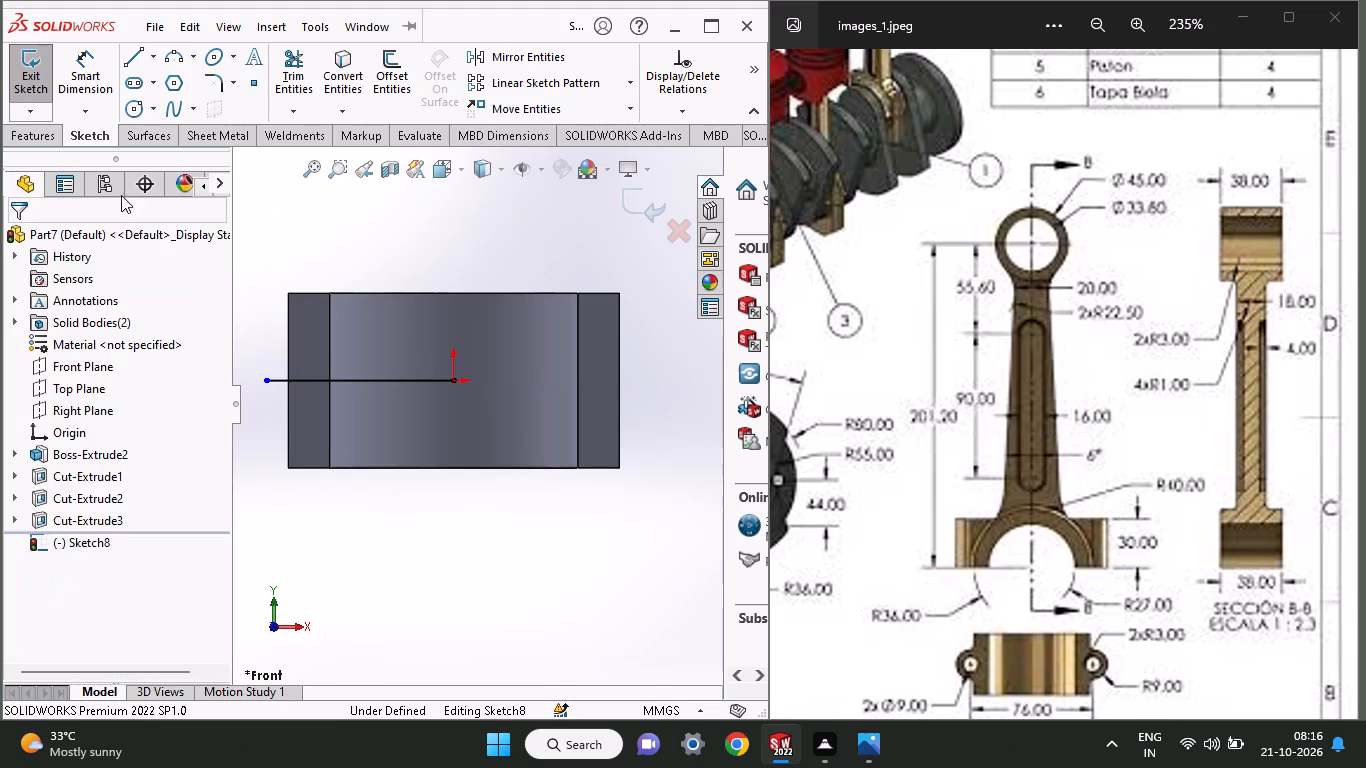
Dimension the horizontal line on the negative X side of the origin to 38 mm, half of the drawing's 76 mm width.
{"action": "left_click", "coordinate": [84, 63]}
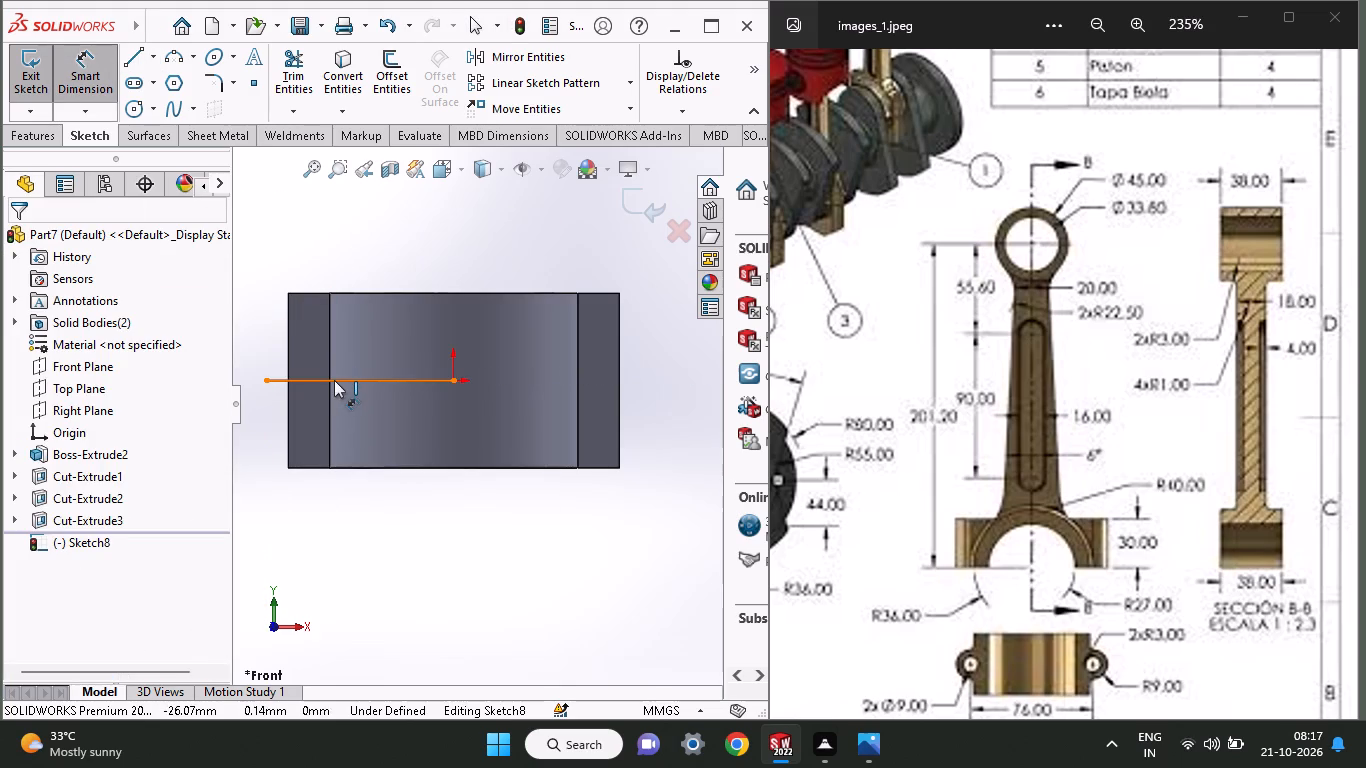
{"action": "left_click", "coordinate": [334, 380]}
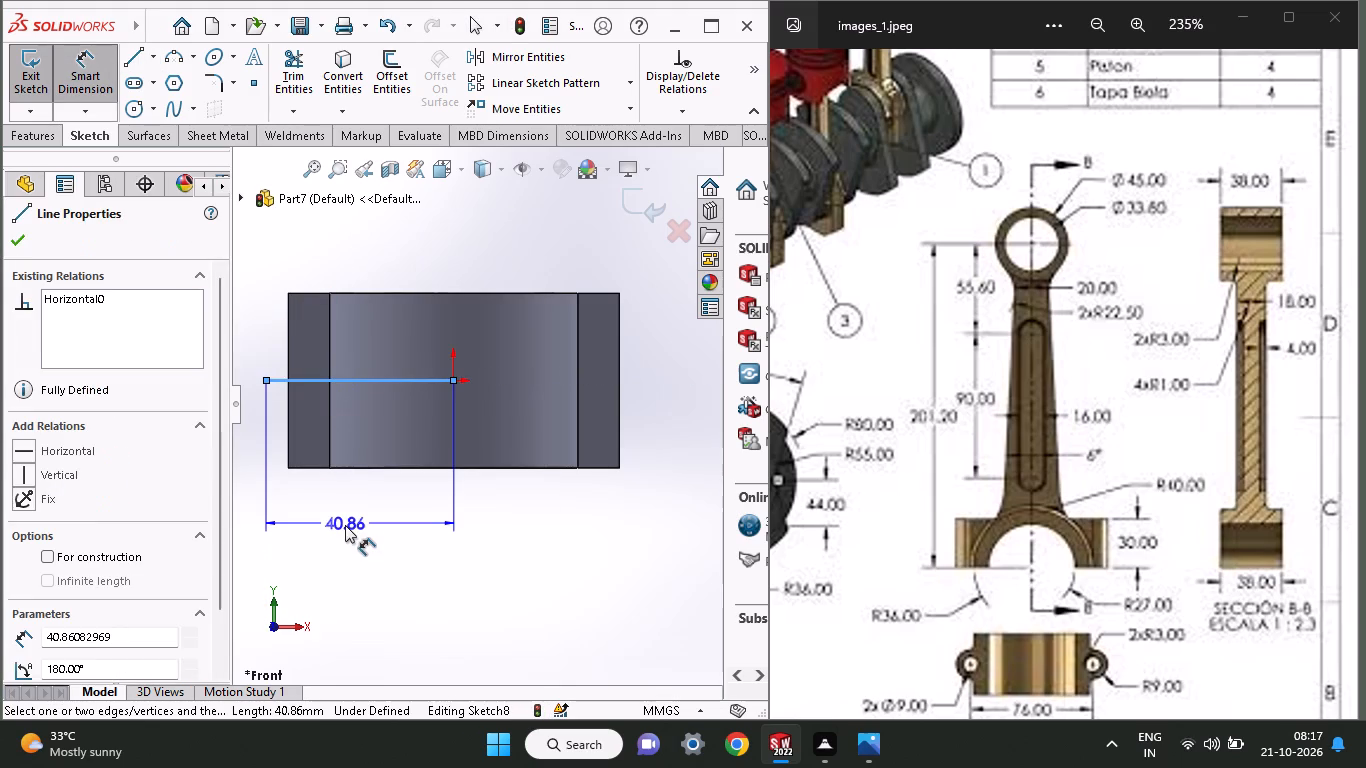
{"action": "left_click", "coordinate": [345, 525]}
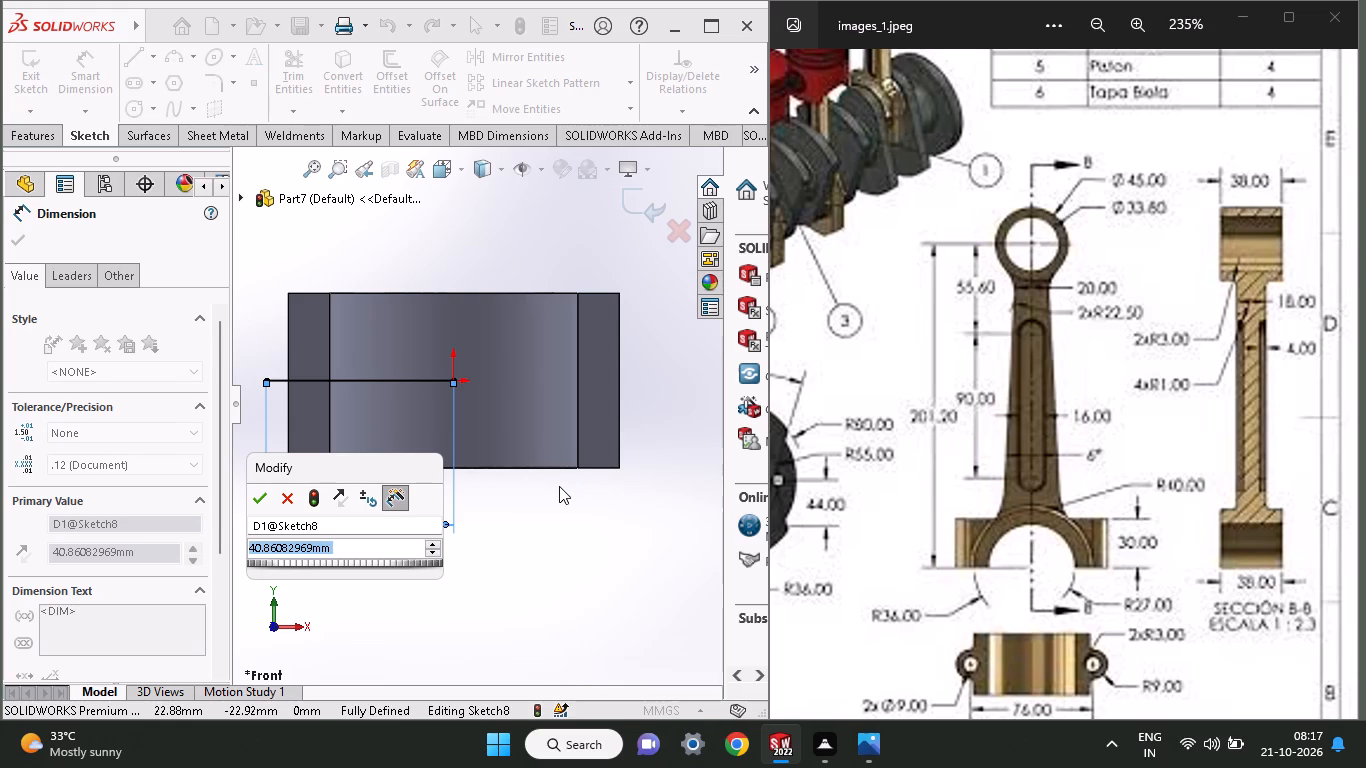
{"action": "type", "text": "76/"}
{"action": "key", "text": "Return"}
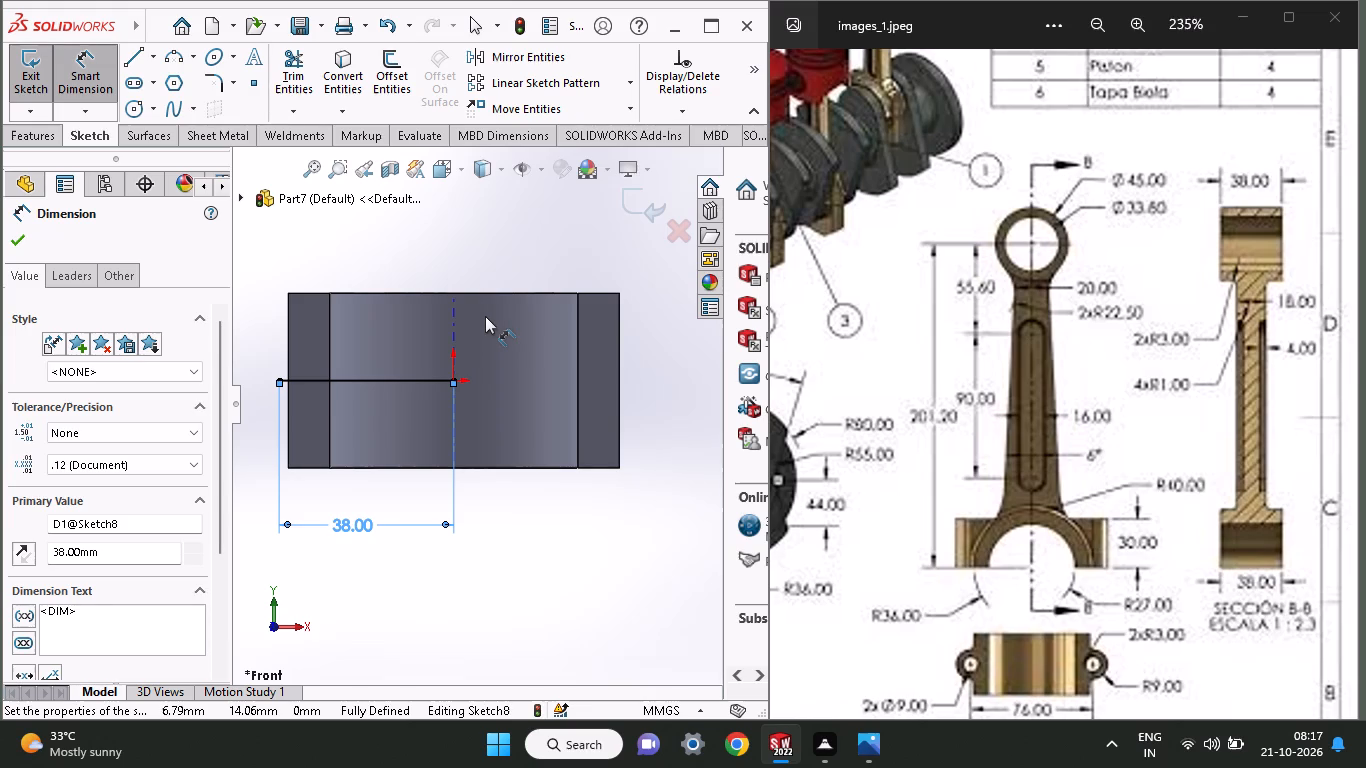
Sketch a second horizontal line about 40.5 mm long from the origin in the positive X direction past the boss's opposite edge.
{"action": "left_click", "coordinate": [135, 64]}
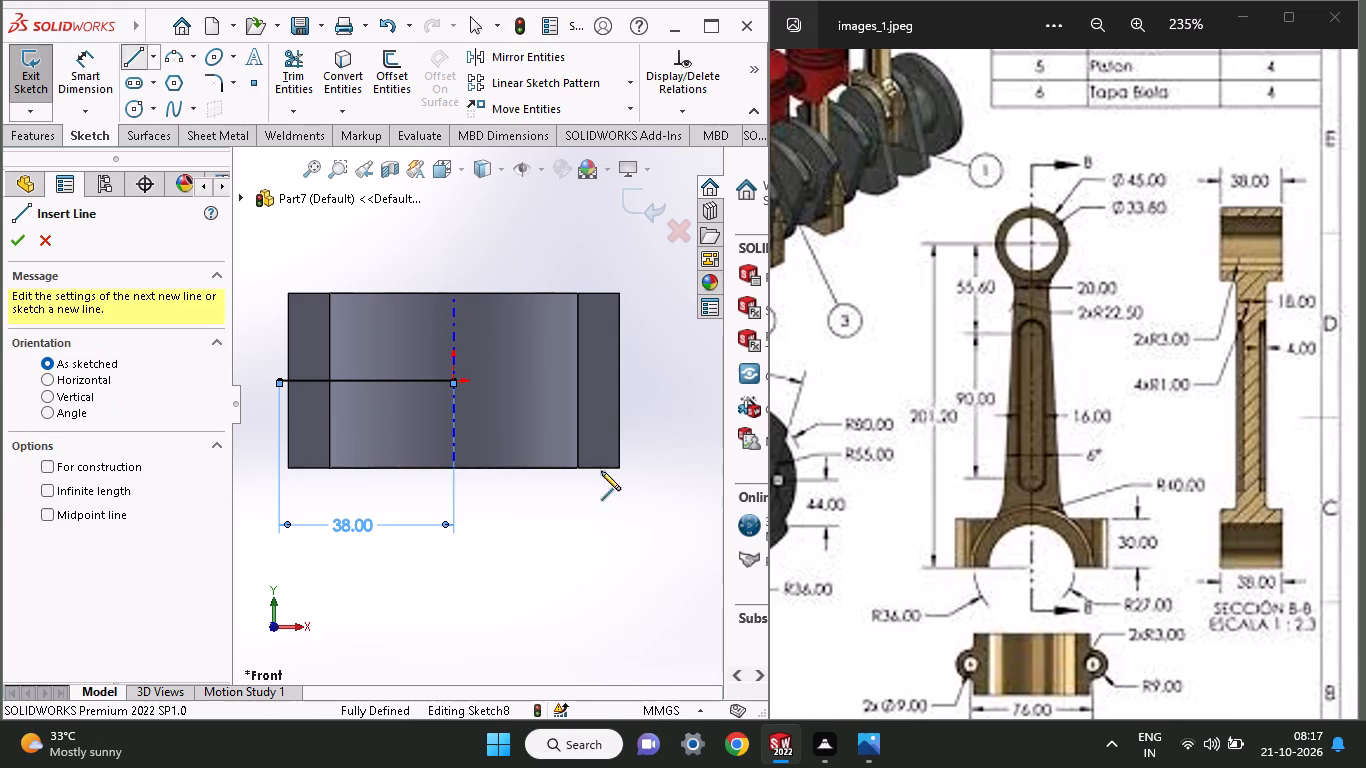
{"action": "left_click", "coordinate": [450, 380]}
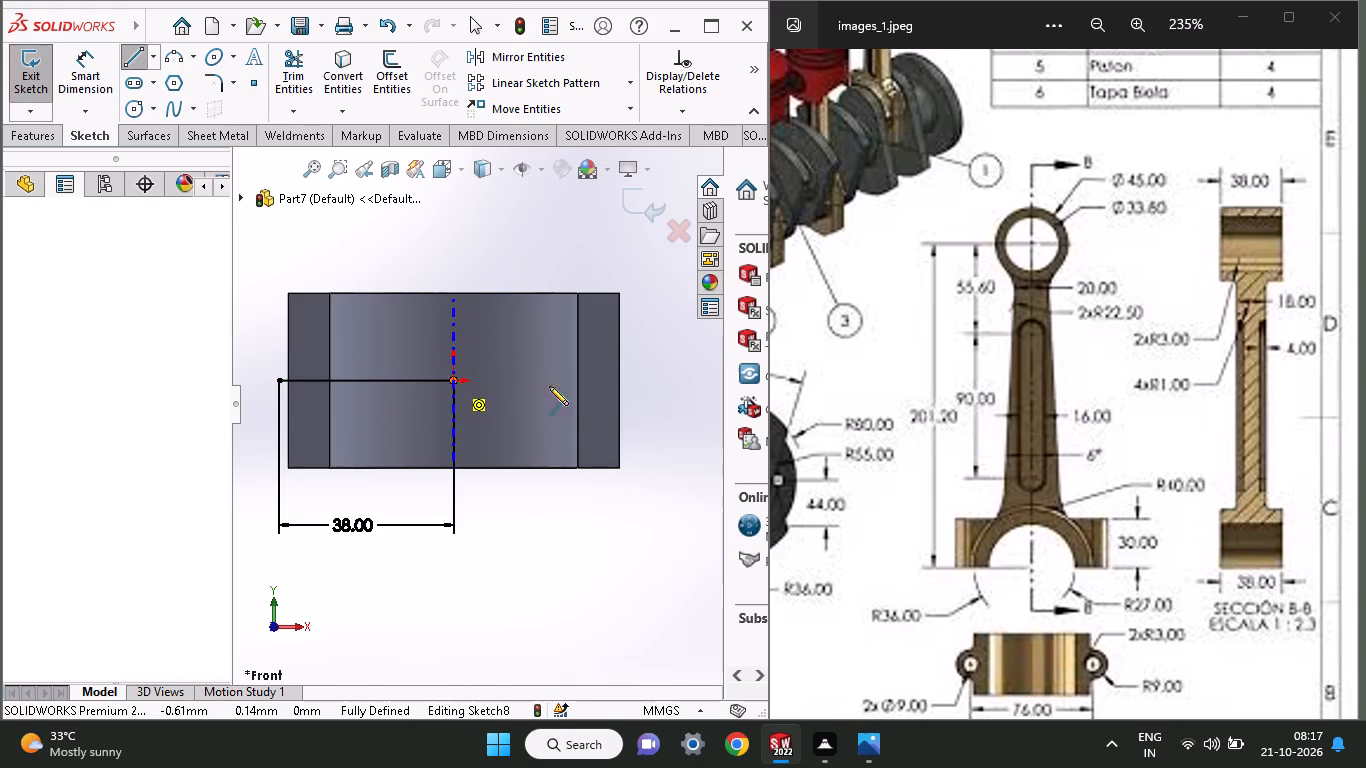
{"action": "left_click", "coordinate": [640, 381]}
{"action": "right_click", "coordinate": [653, 427]}
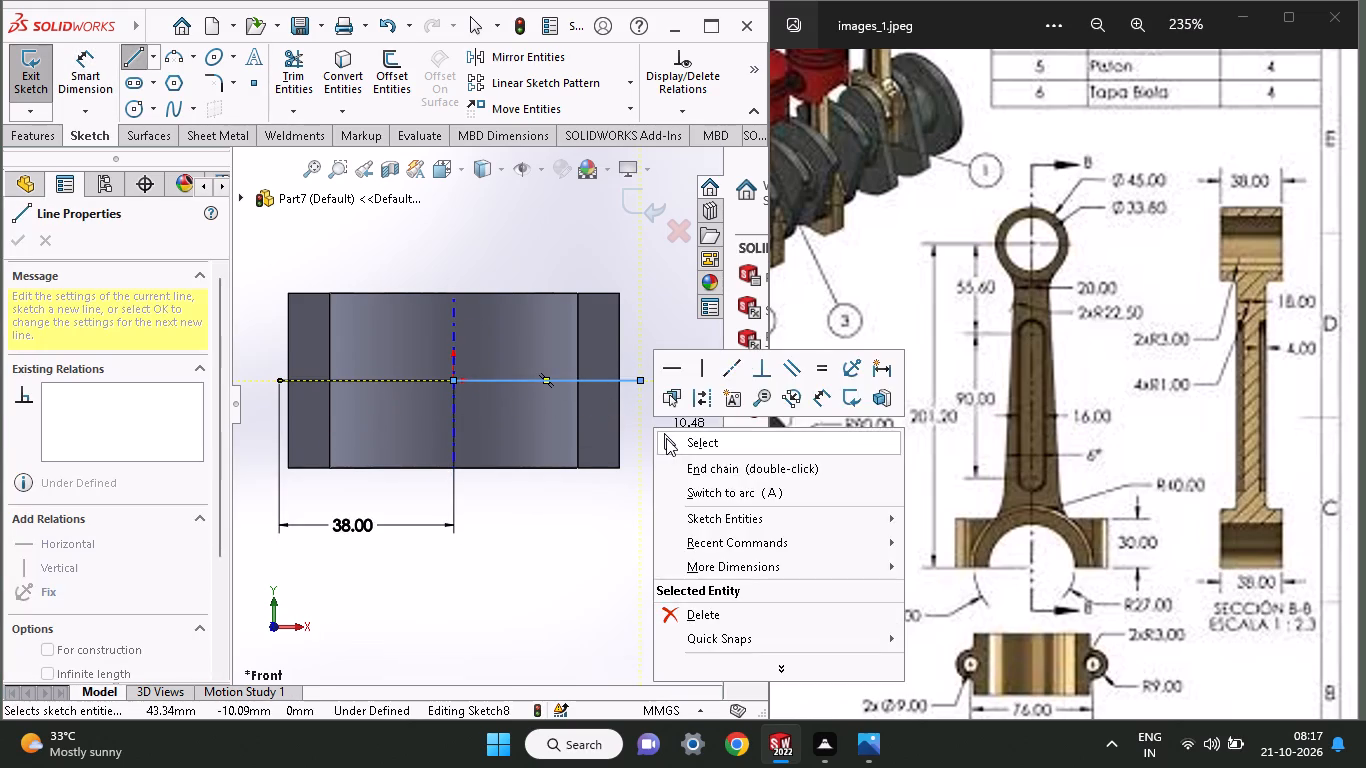
{"action": "left_click", "coordinate": [666, 438]}
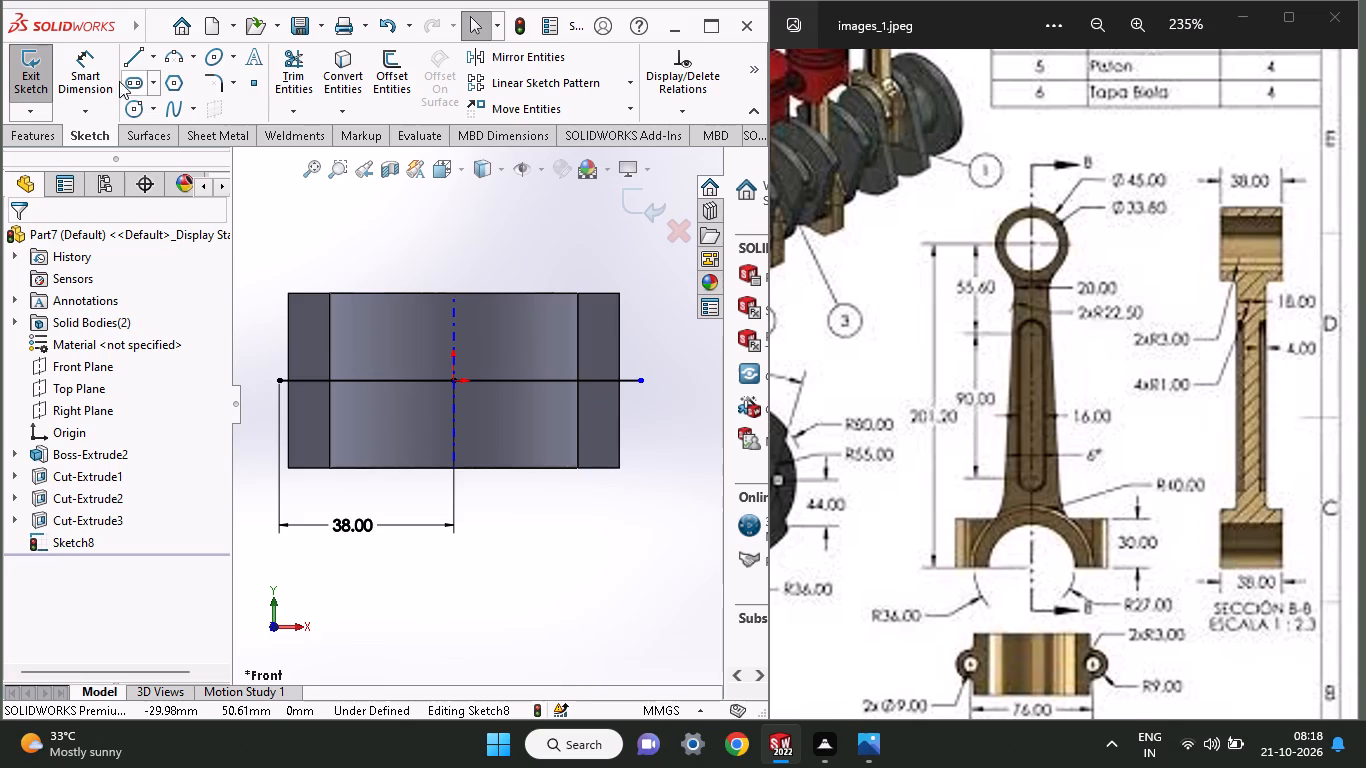
Dimension the horizontal line on the positive X side of the origin to 38 mm.
{"action": "left_click", "coordinate": [83, 55]}
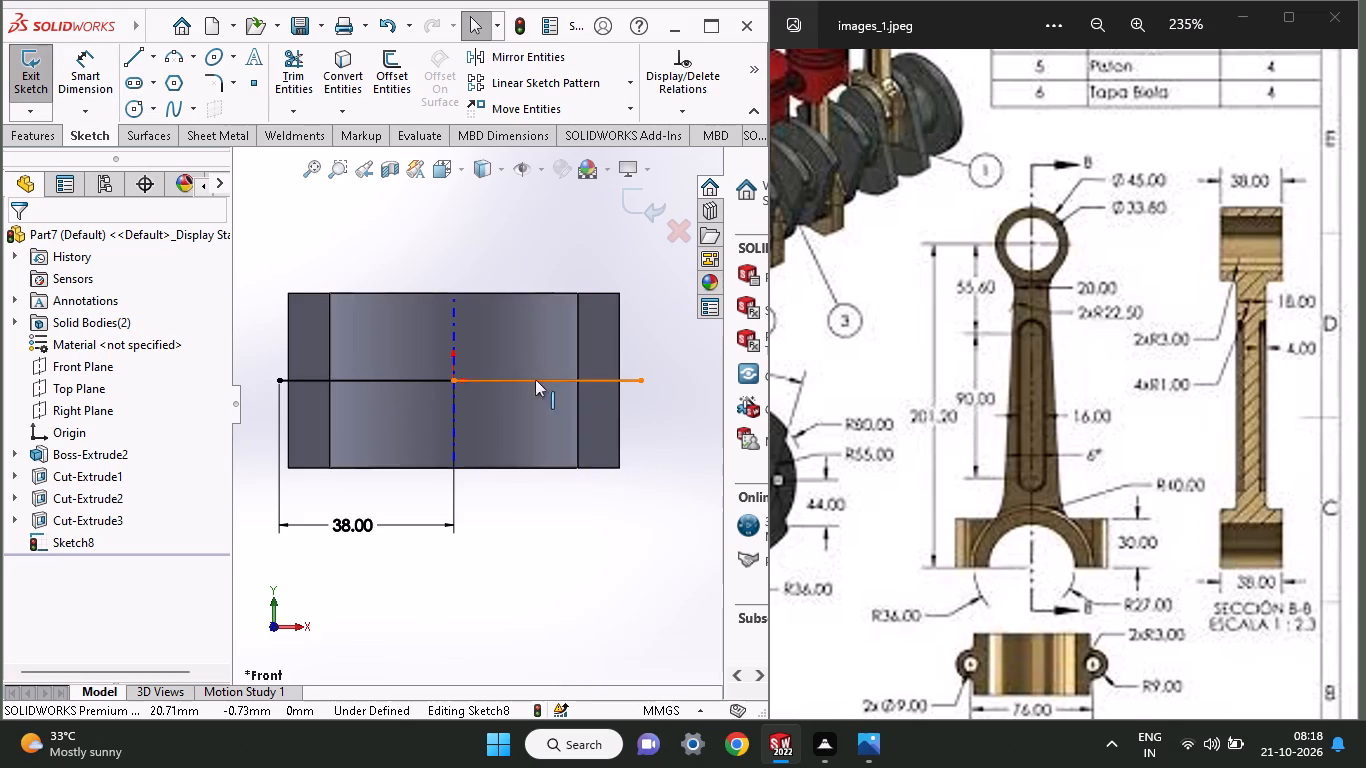
{"action": "left_click", "coordinate": [109, 91]}
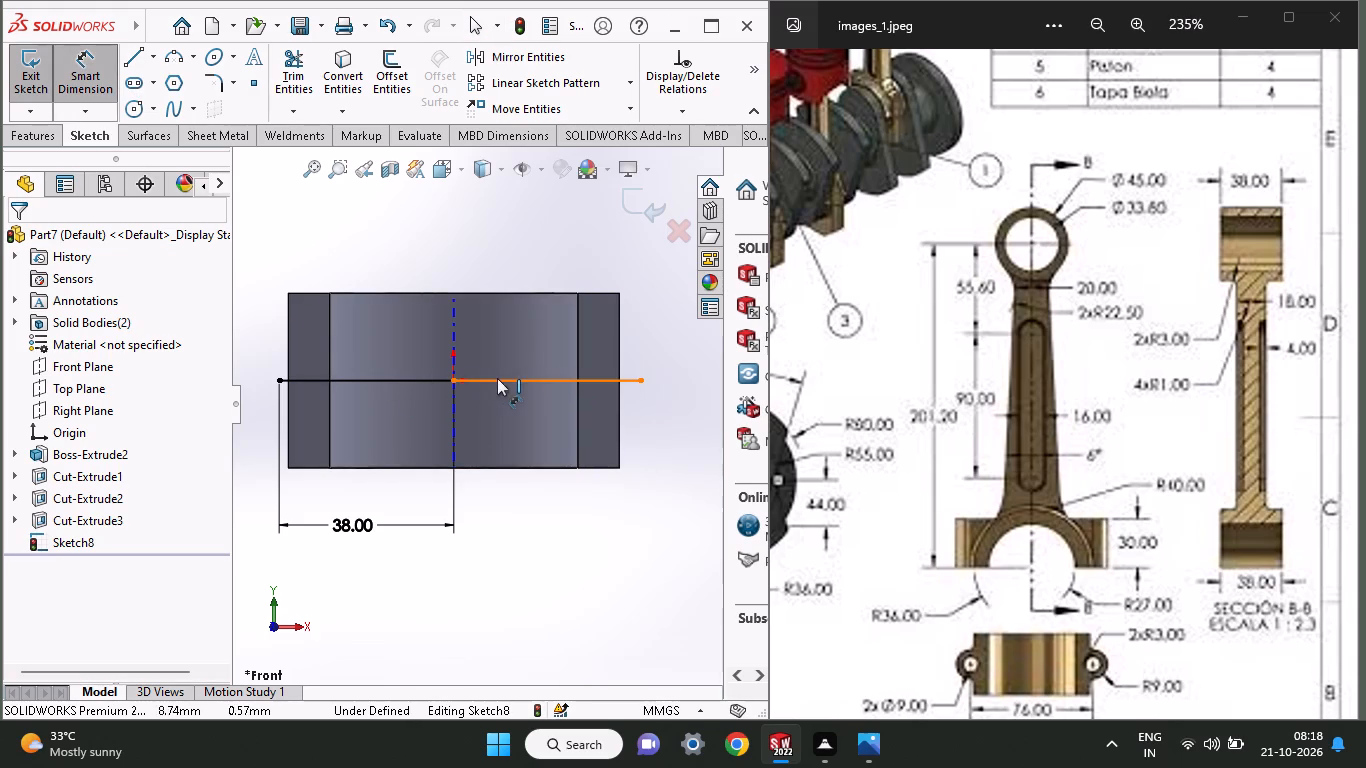
{"action": "left_click", "coordinate": [497, 378]}
{"action": "left_click", "coordinate": [532, 512]}
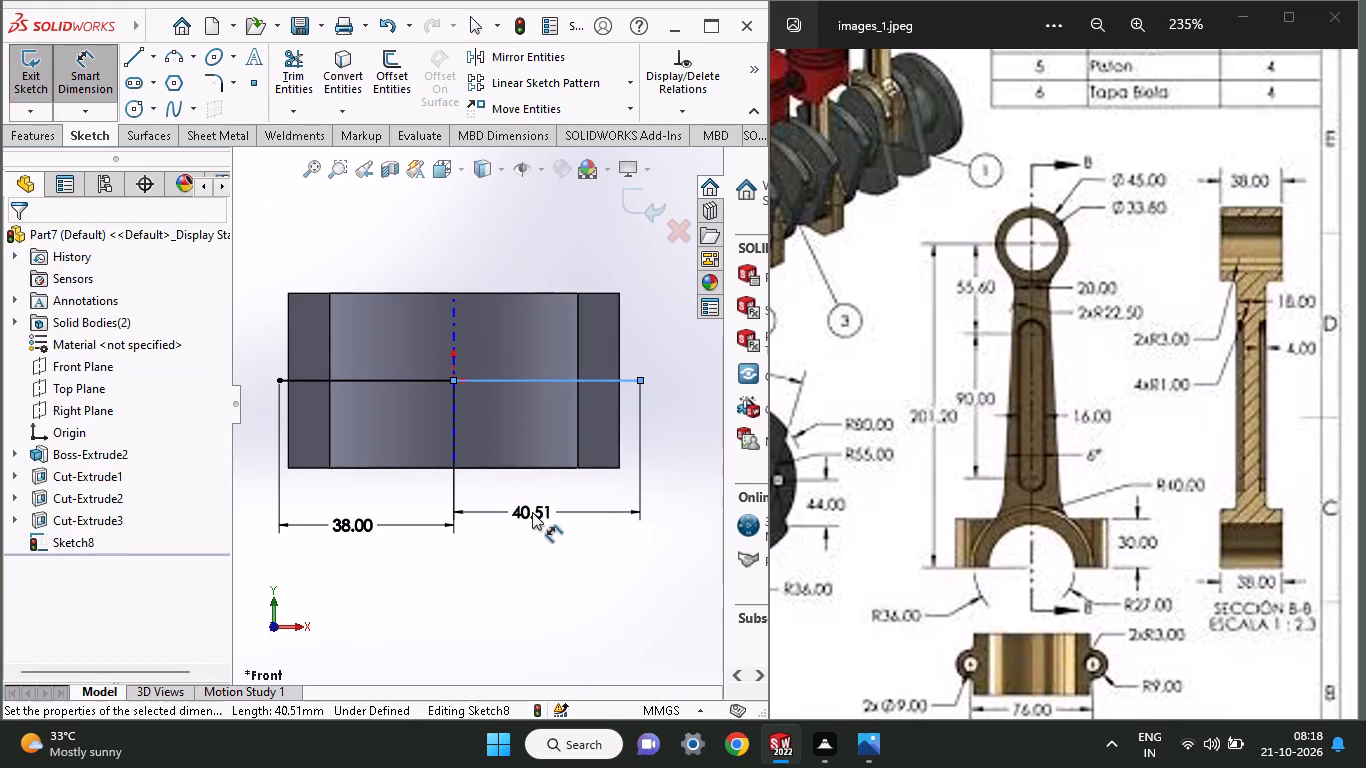
{"action": "type", "text": "38"}
{"action": "key", "text": "Return"}
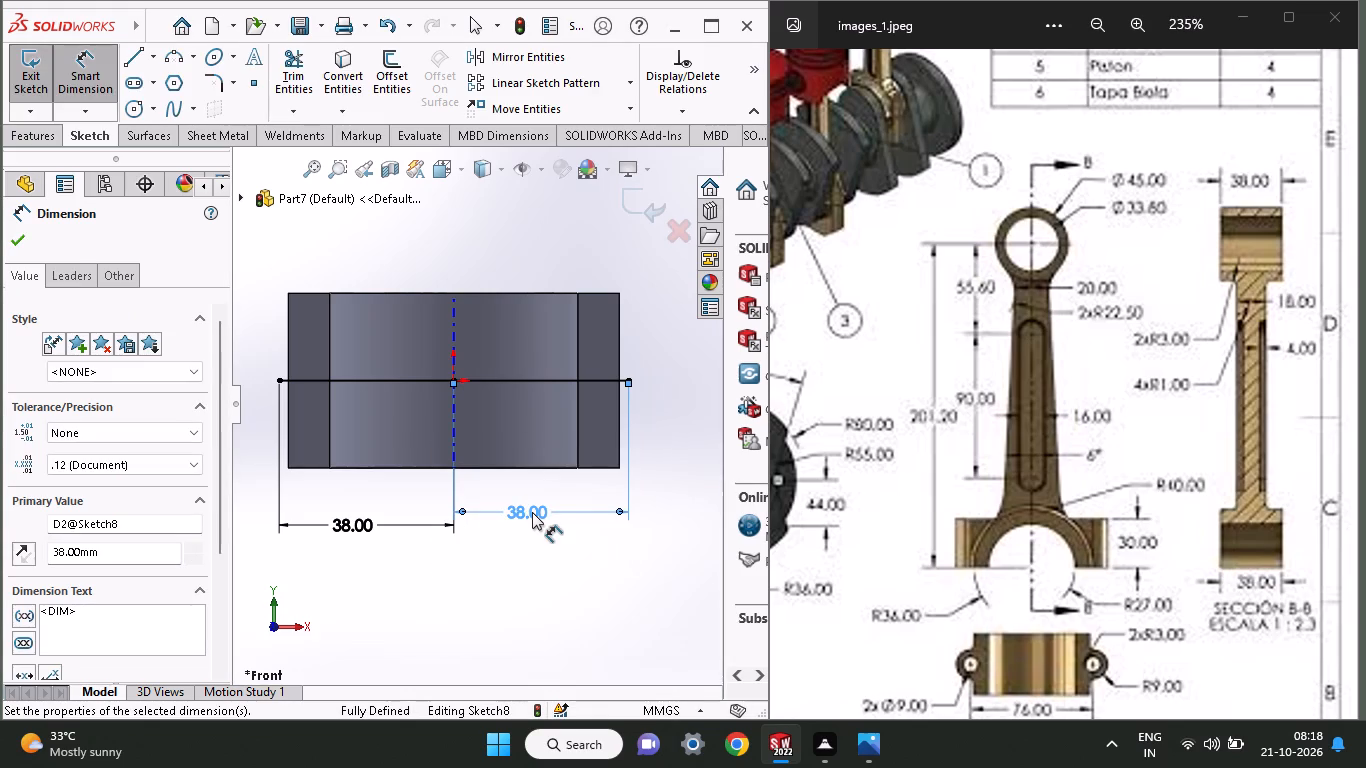
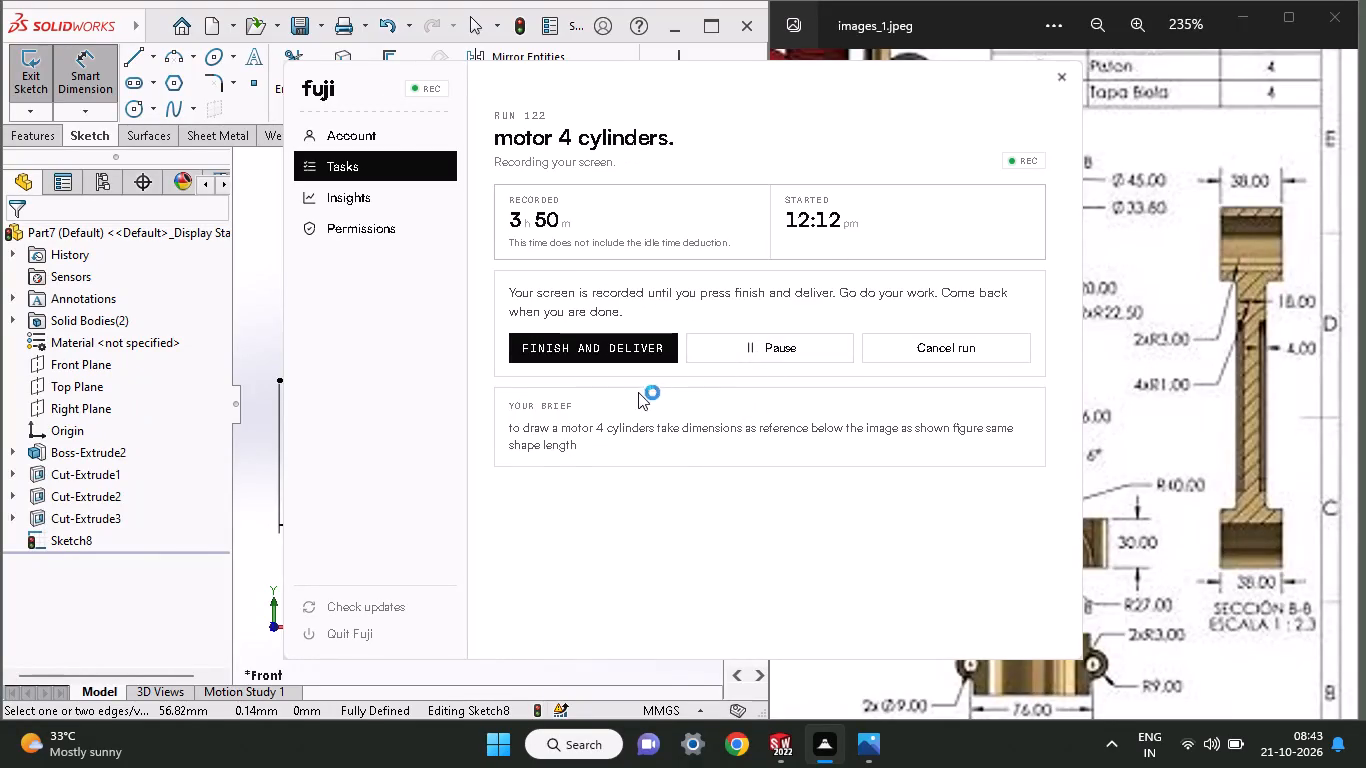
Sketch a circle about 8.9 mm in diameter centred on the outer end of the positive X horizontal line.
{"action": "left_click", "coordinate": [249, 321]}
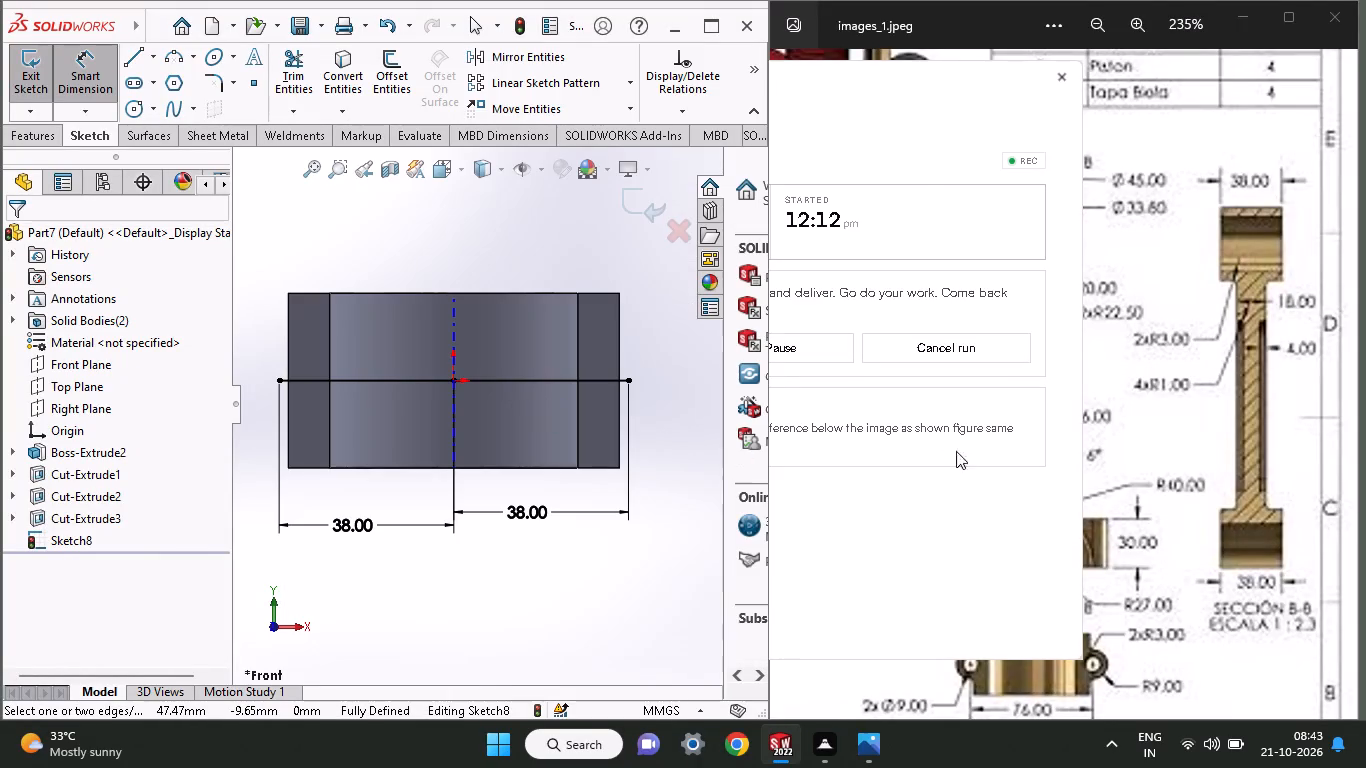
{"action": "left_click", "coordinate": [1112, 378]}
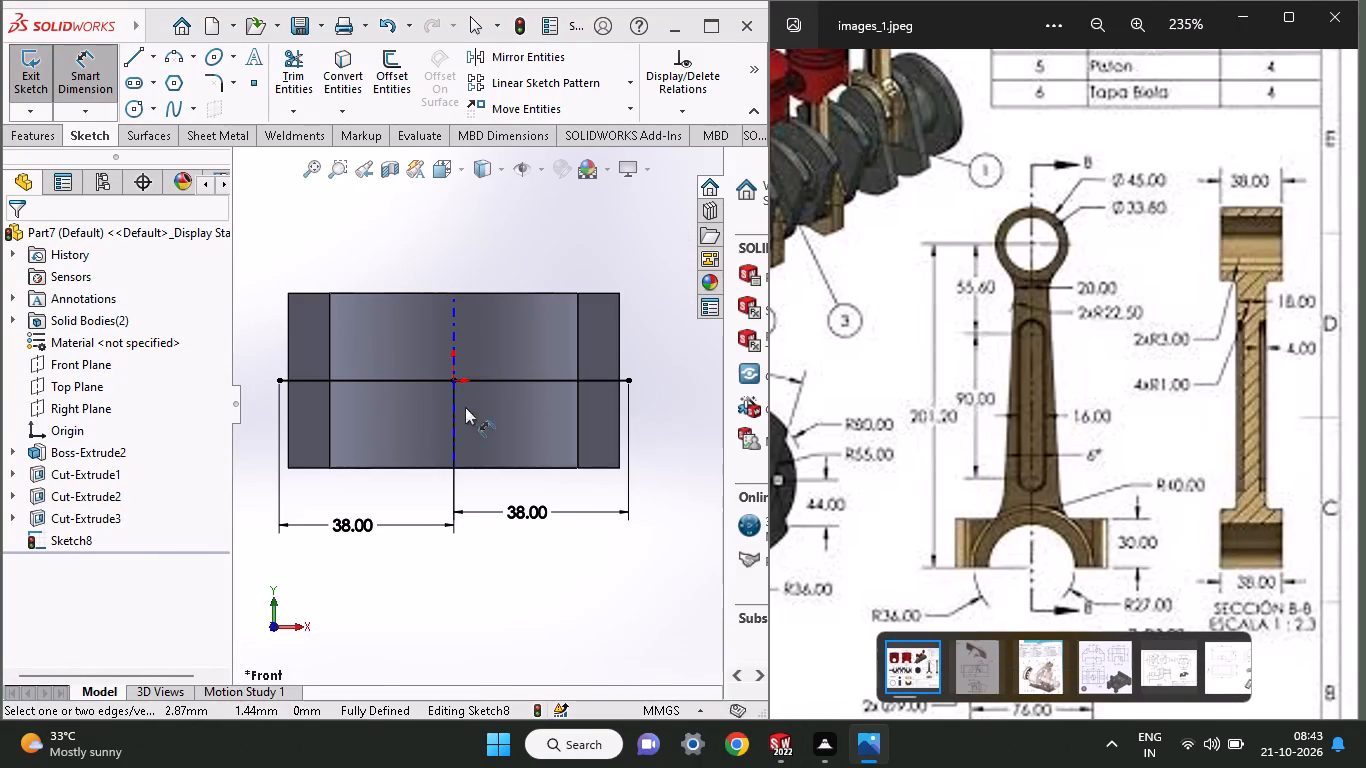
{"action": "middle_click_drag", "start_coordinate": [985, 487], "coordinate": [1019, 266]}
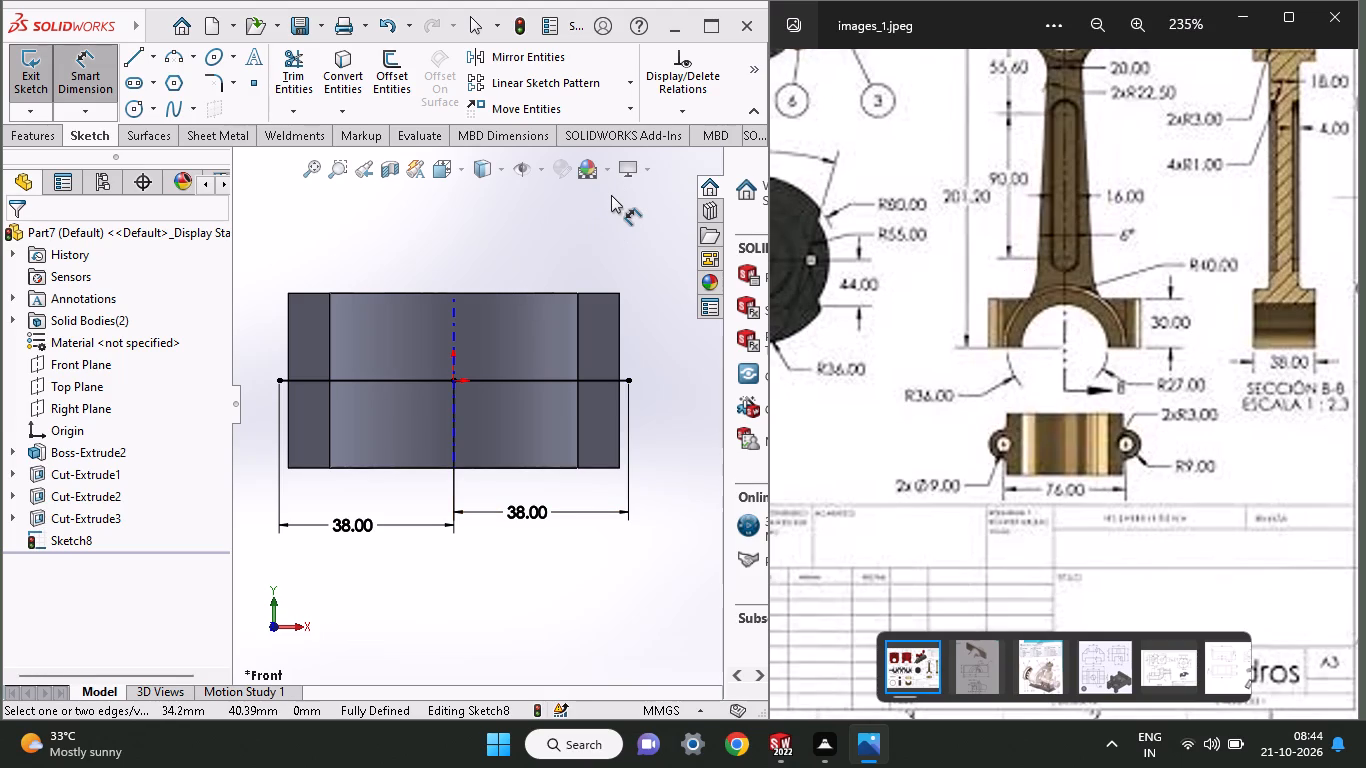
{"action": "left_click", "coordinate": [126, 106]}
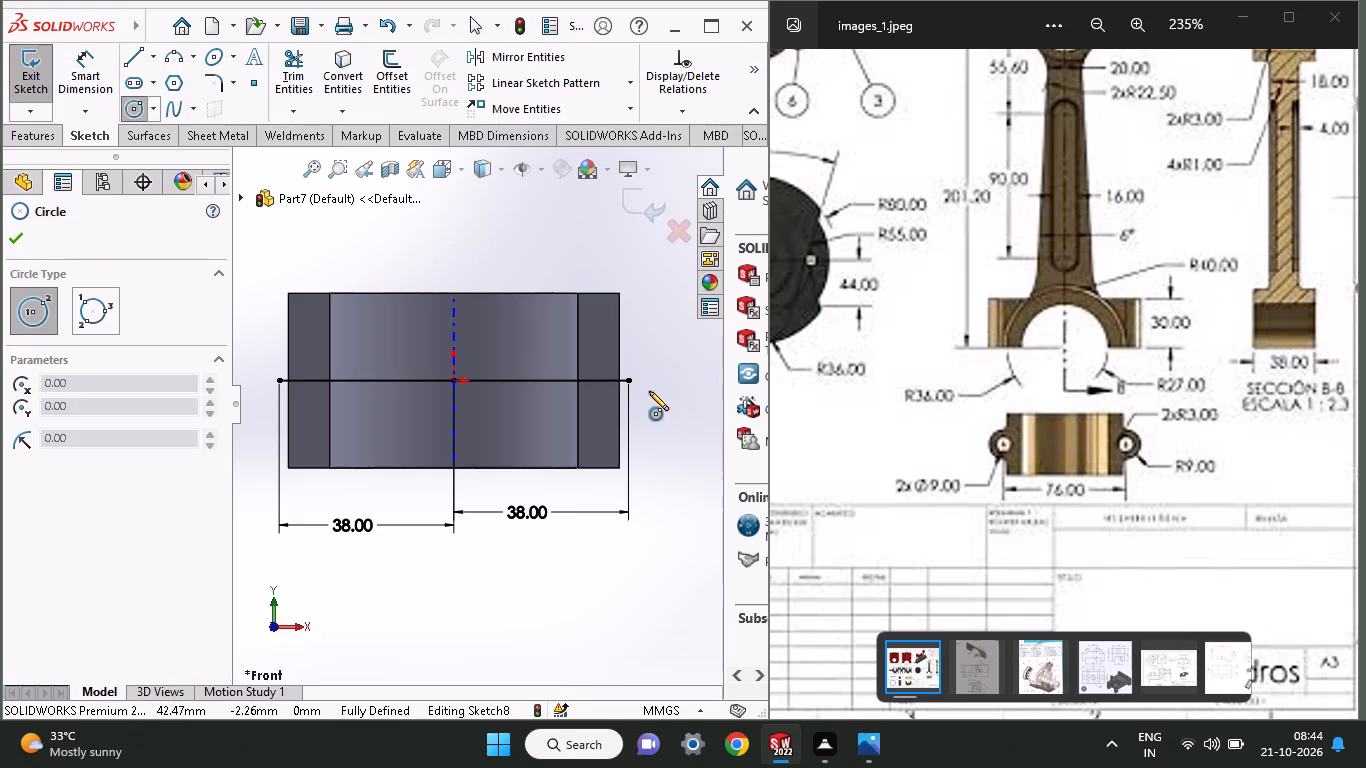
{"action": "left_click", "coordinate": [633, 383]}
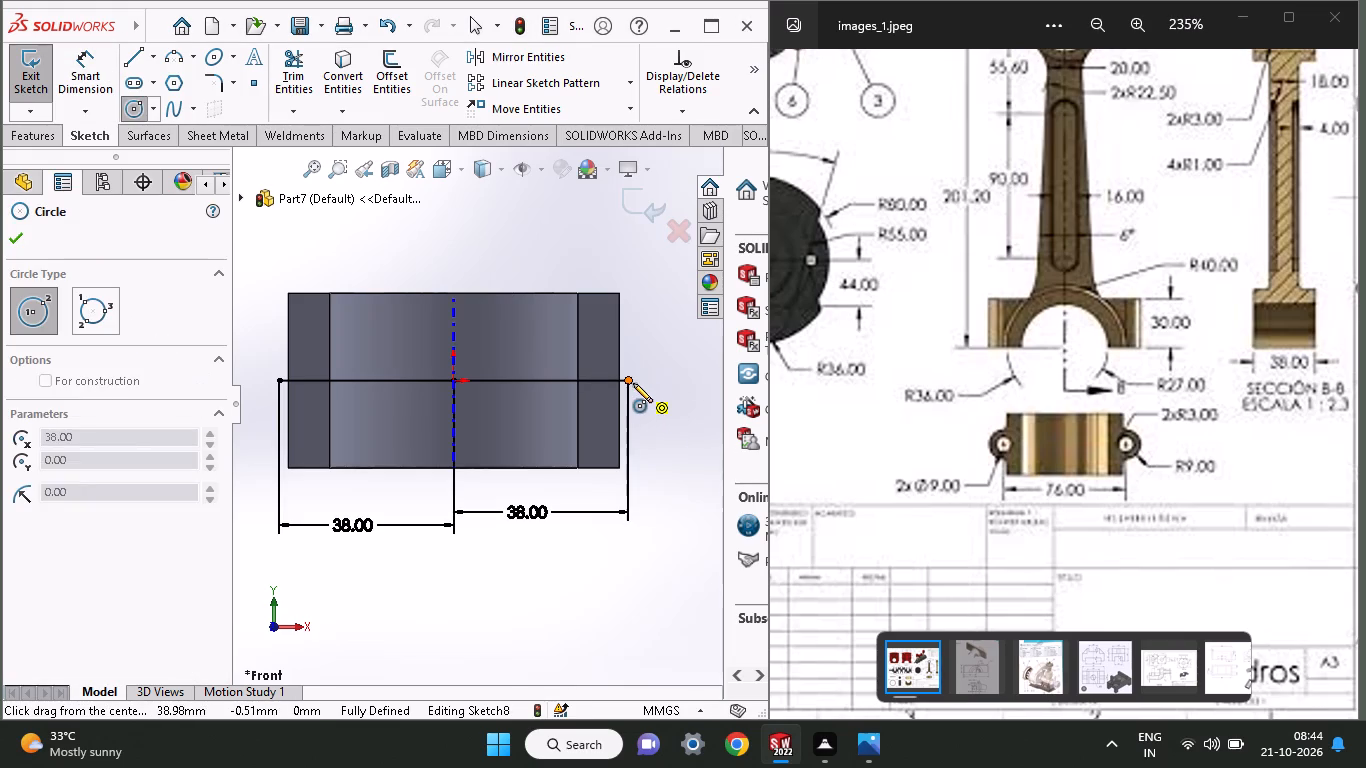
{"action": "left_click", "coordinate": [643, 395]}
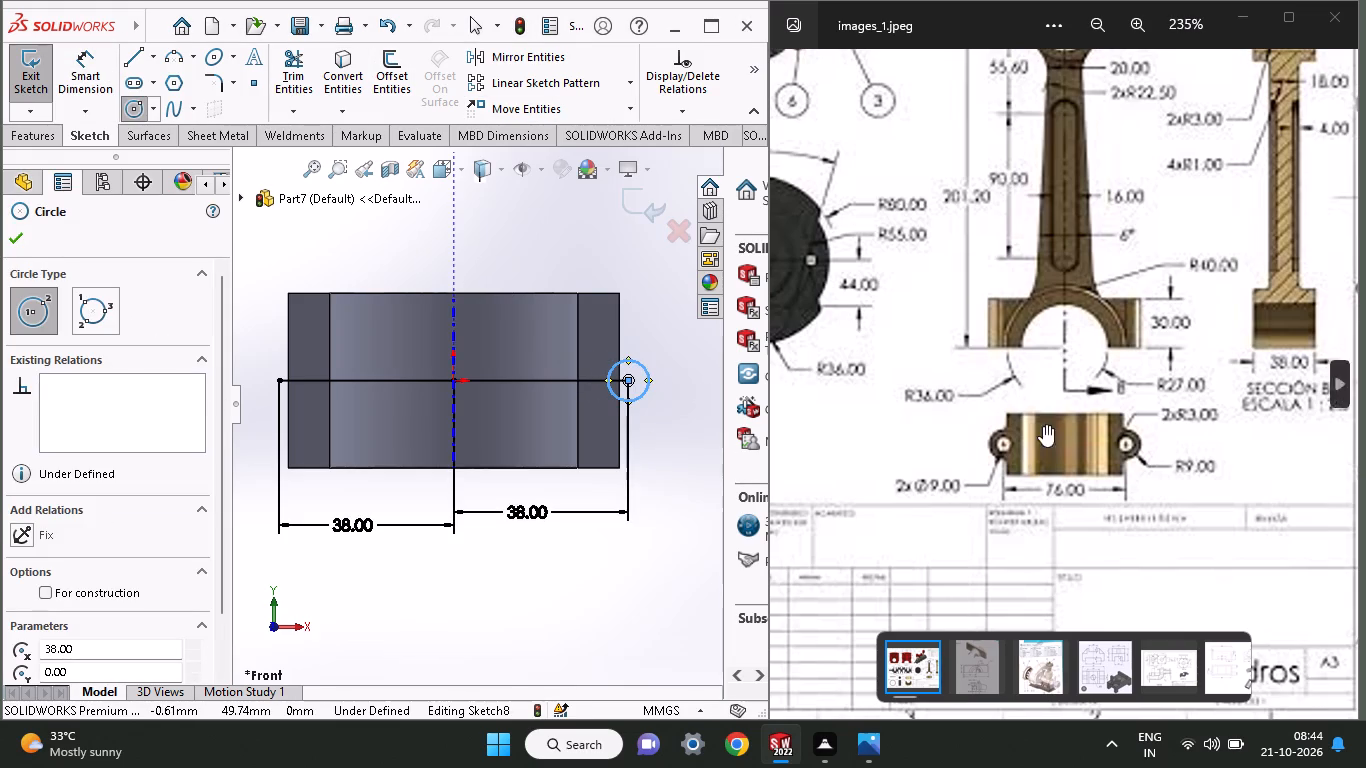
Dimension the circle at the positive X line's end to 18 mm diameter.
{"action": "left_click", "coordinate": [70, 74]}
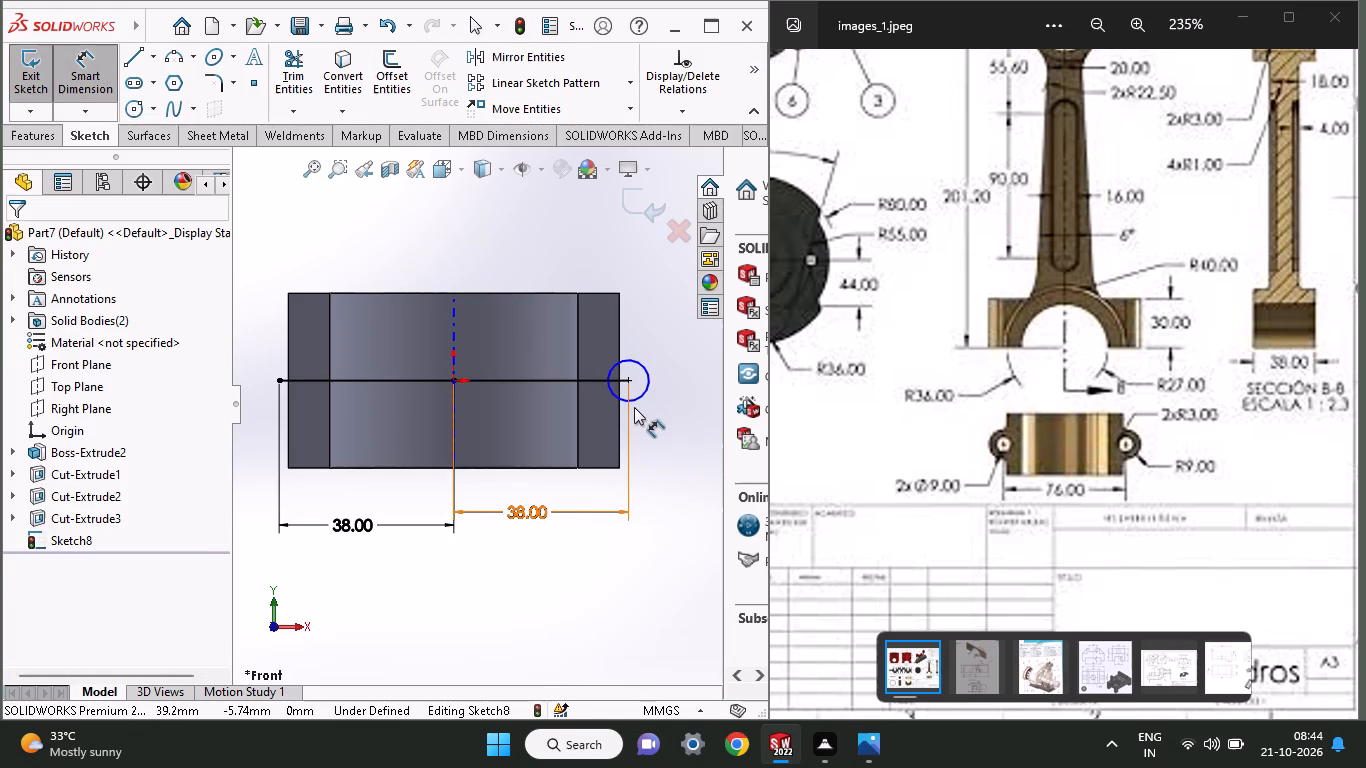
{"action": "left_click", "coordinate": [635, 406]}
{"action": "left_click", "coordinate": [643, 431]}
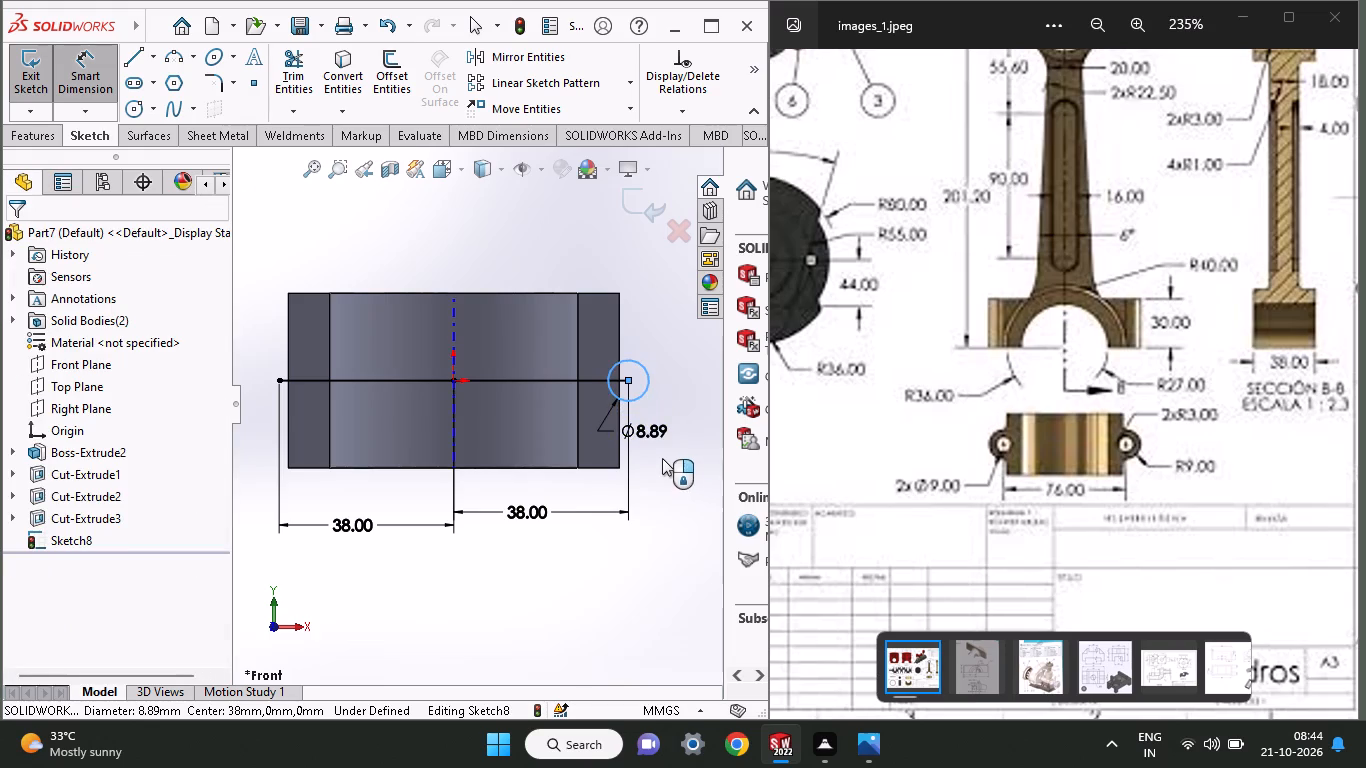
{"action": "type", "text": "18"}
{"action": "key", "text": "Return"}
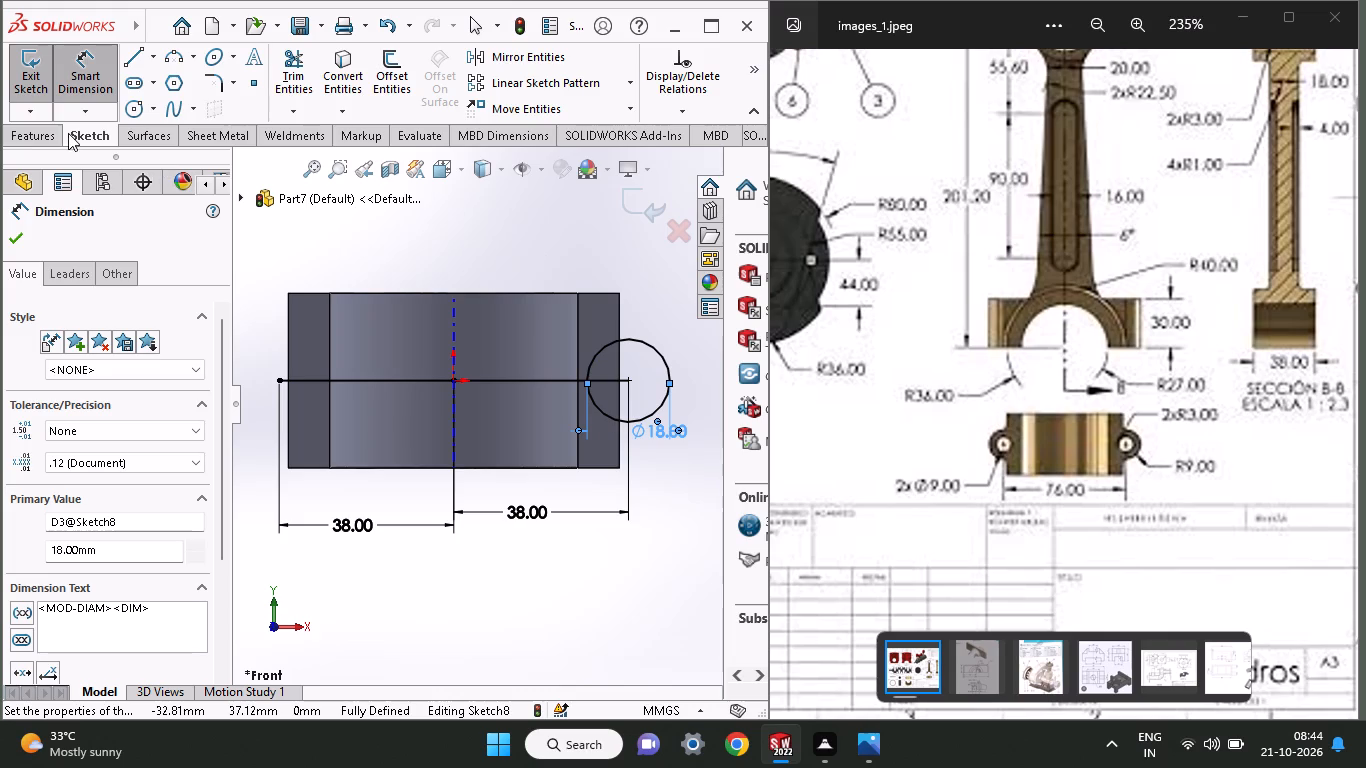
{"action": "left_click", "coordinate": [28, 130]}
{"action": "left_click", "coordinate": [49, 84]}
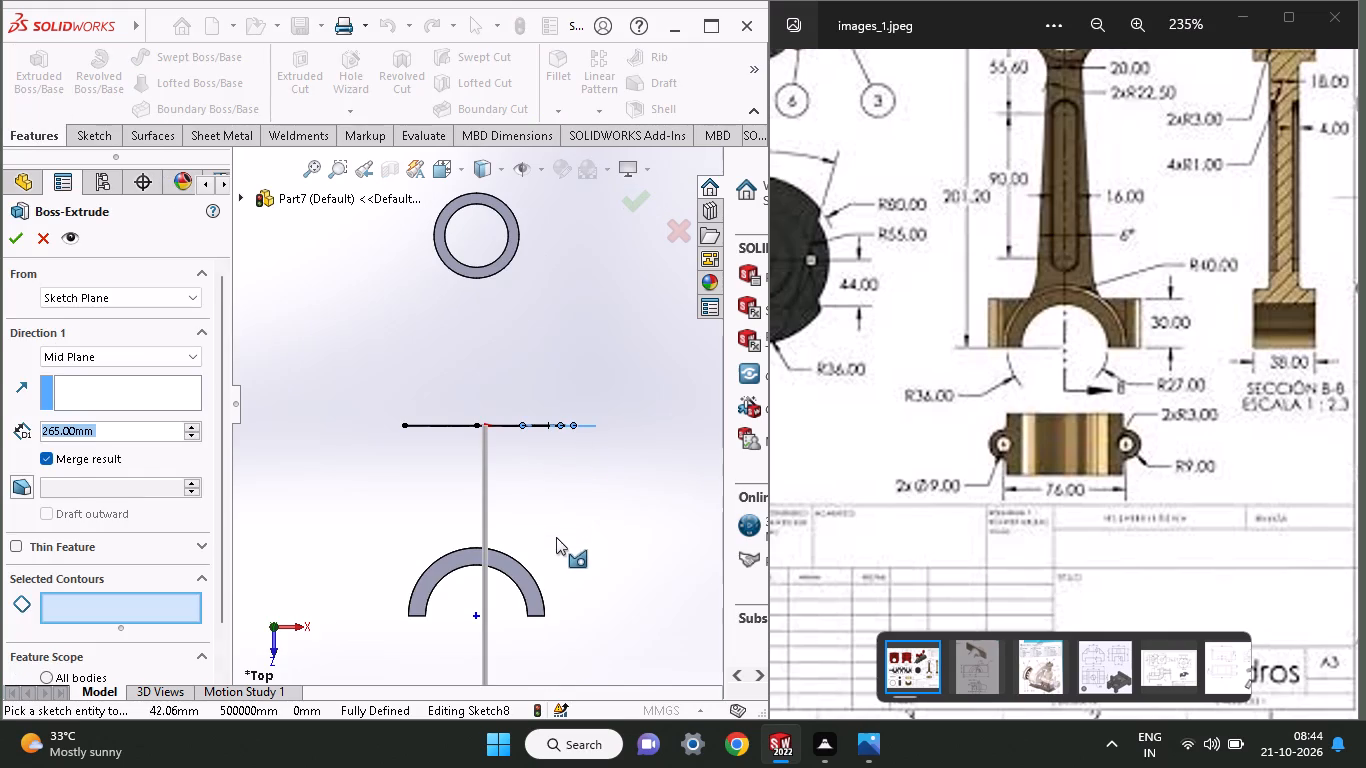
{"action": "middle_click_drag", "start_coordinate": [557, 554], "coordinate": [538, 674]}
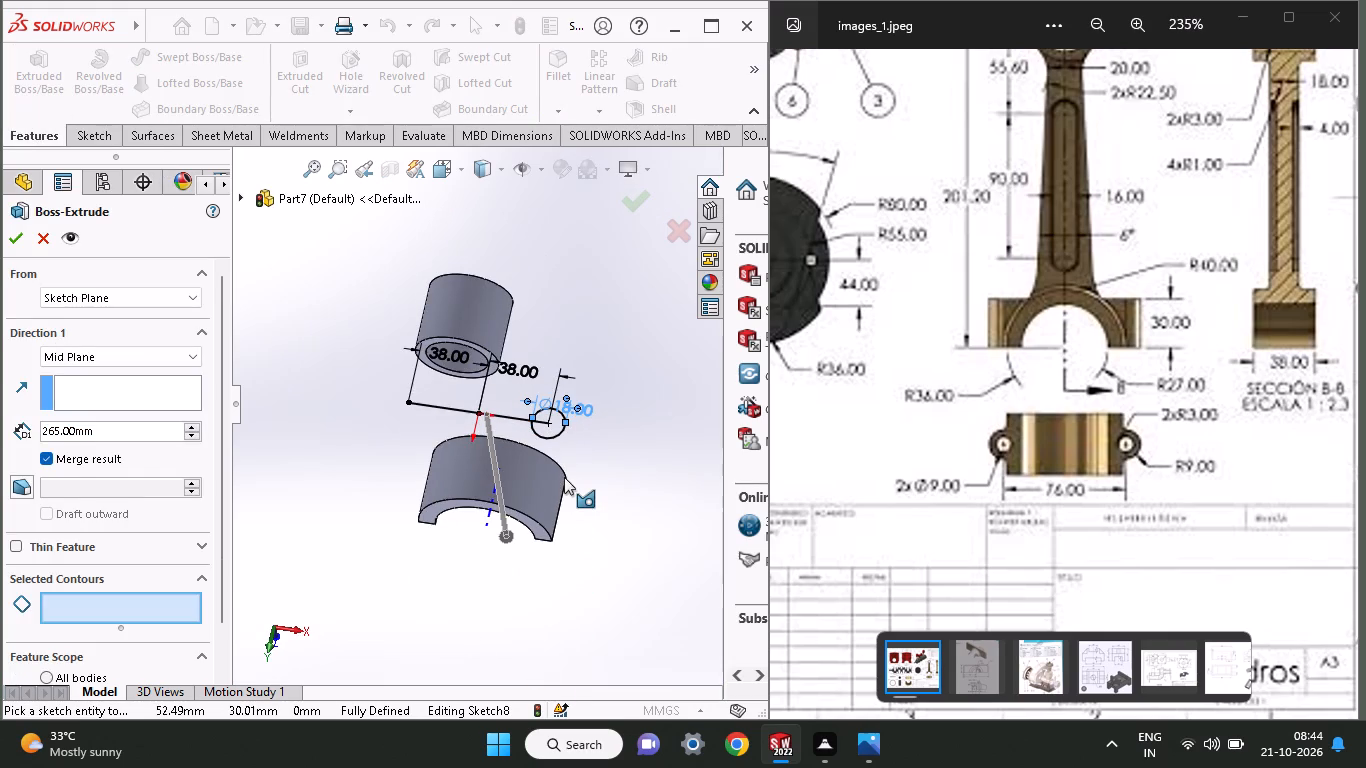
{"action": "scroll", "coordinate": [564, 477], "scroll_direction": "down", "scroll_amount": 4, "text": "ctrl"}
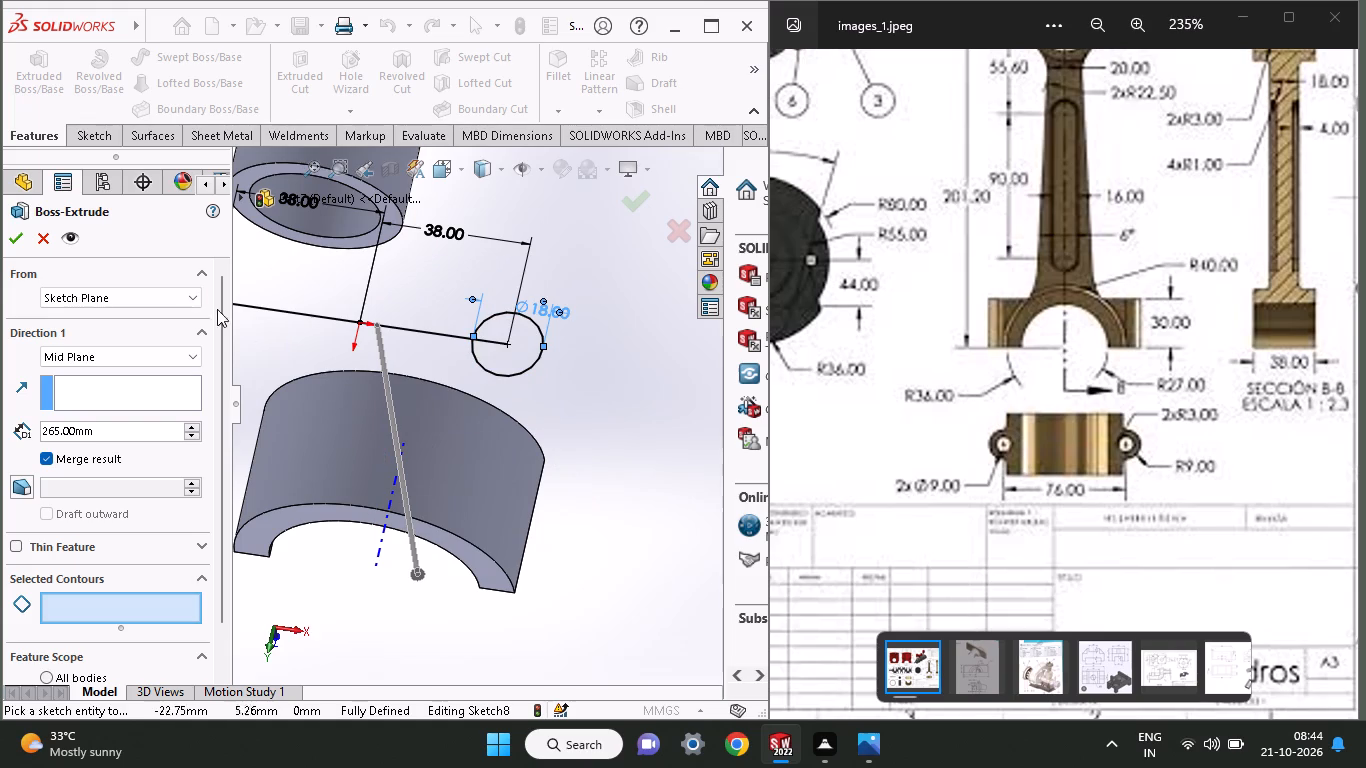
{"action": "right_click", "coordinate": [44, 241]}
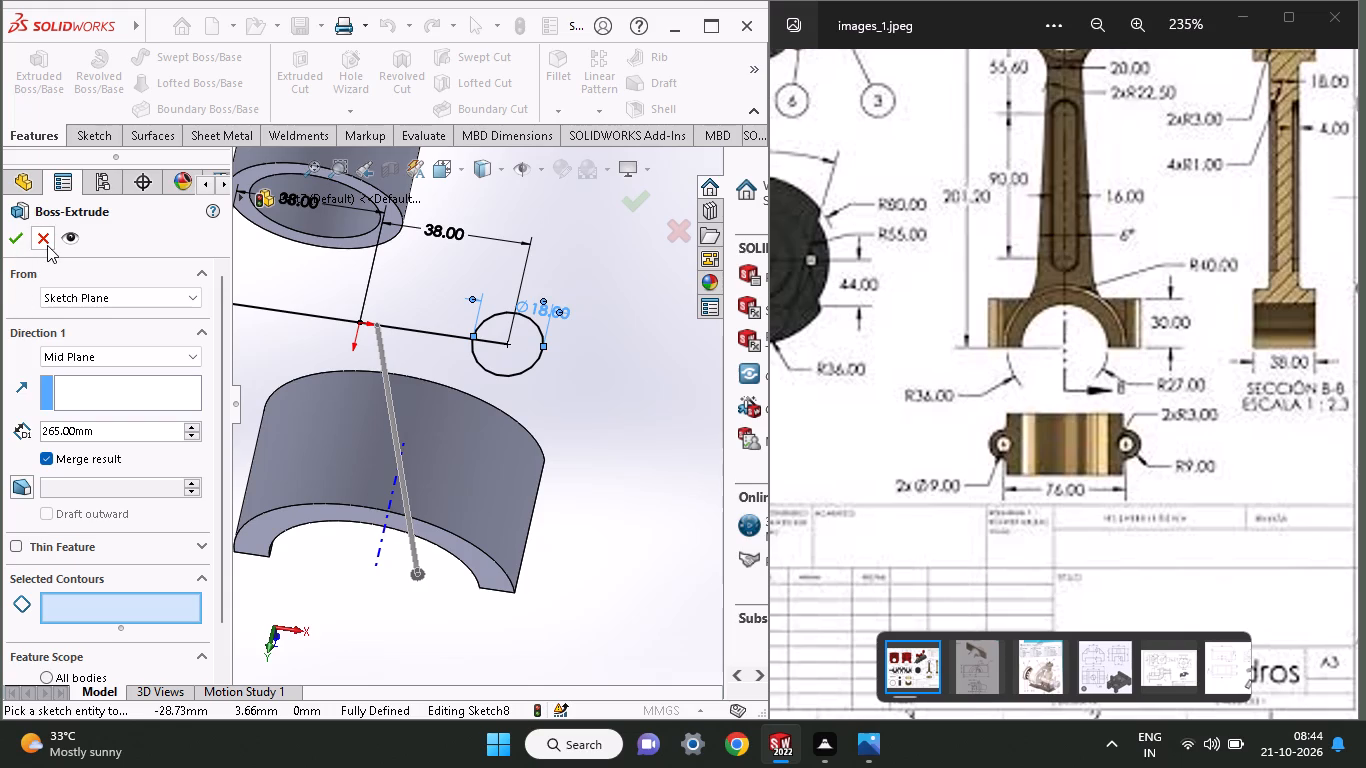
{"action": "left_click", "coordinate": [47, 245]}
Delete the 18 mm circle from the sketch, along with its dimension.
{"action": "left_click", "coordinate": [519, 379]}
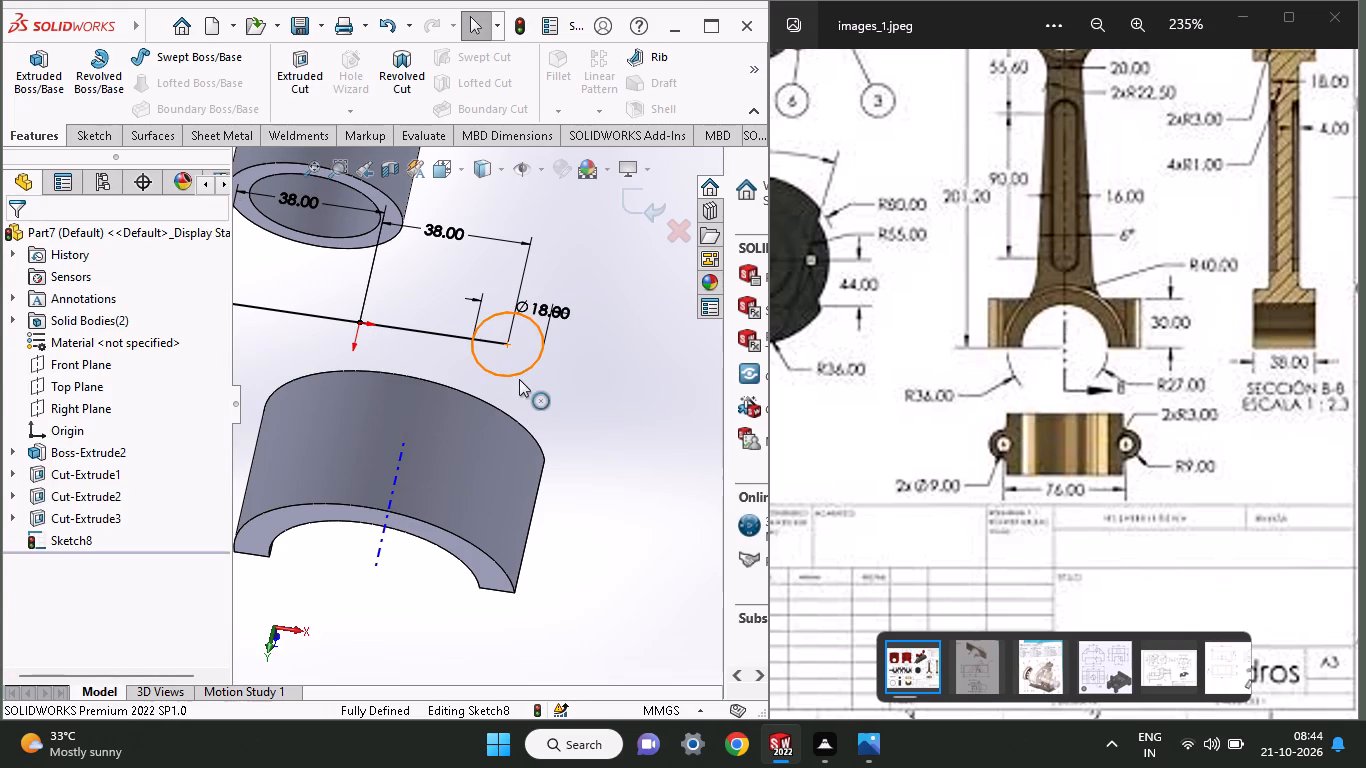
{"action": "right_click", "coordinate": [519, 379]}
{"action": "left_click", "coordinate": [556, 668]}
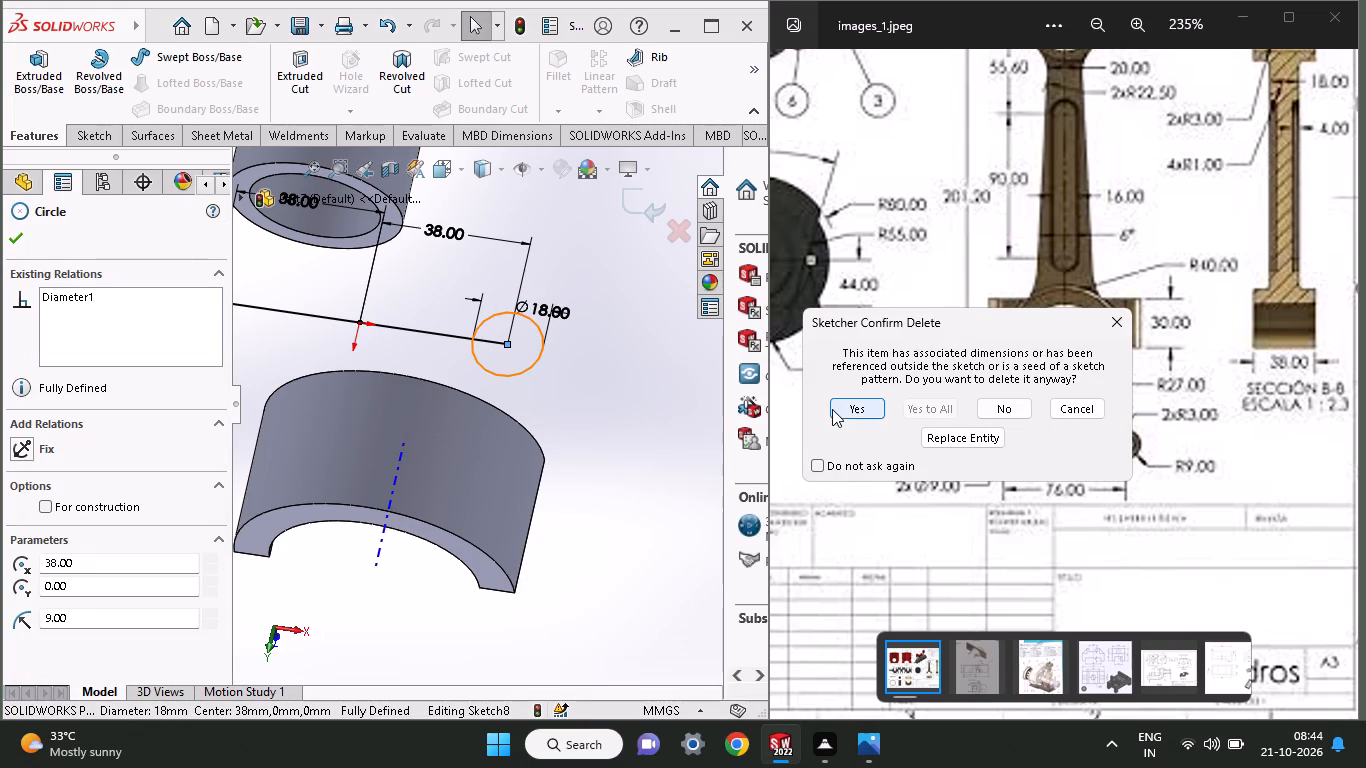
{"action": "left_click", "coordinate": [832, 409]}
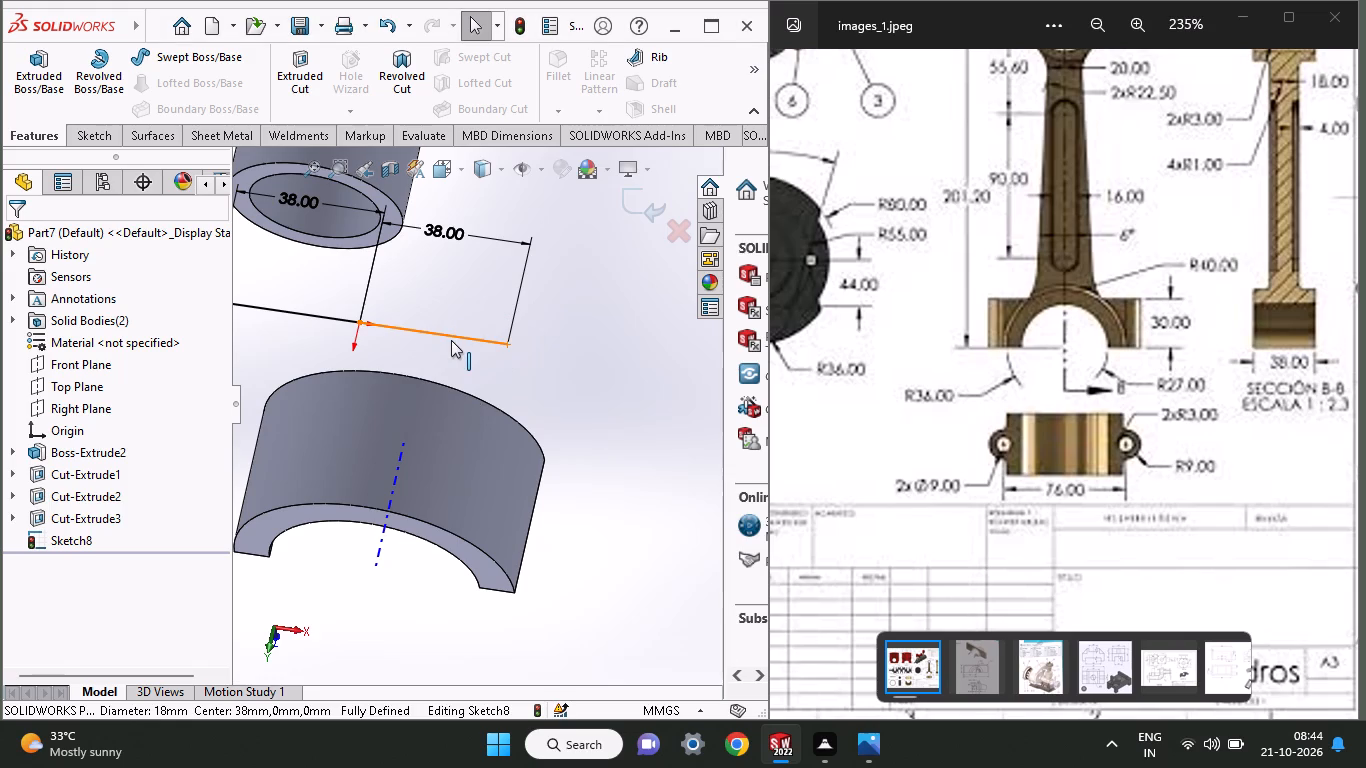
Delete both 38 mm horizontal lines on either side of the origin with their dimensions and exit the sketch.
{"action": "right_click", "coordinate": [451, 340]}
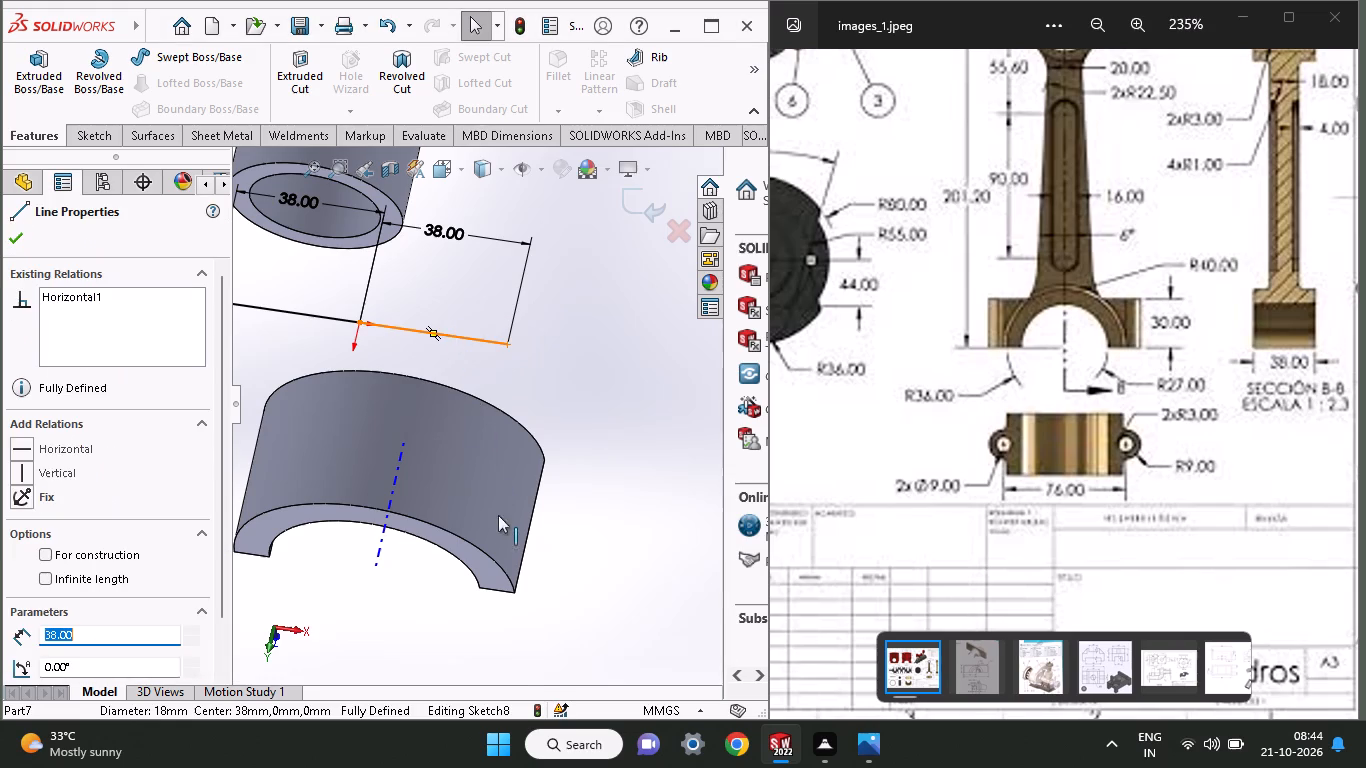
{"action": "left_click", "coordinate": [490, 630]}
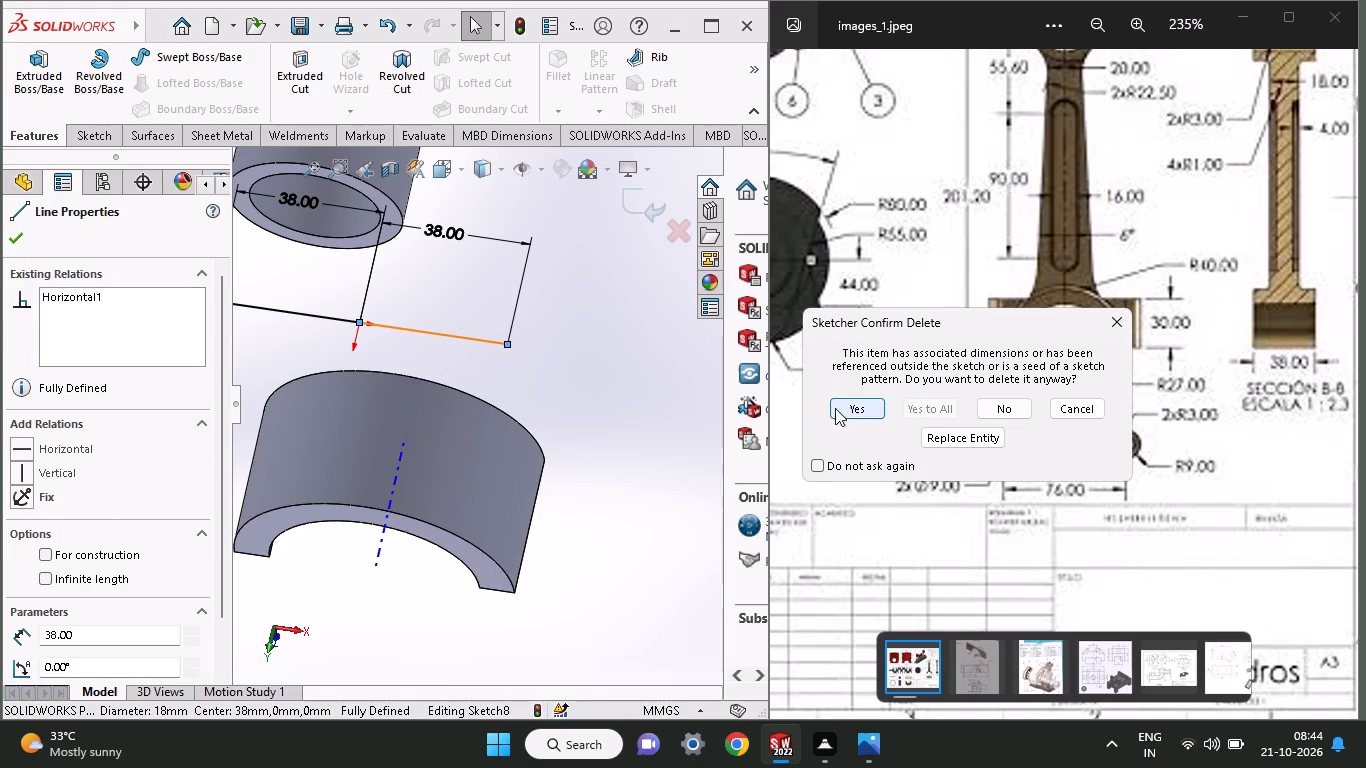
{"action": "left_click", "coordinate": [835, 408]}
{"action": "right_click", "coordinate": [324, 314]}
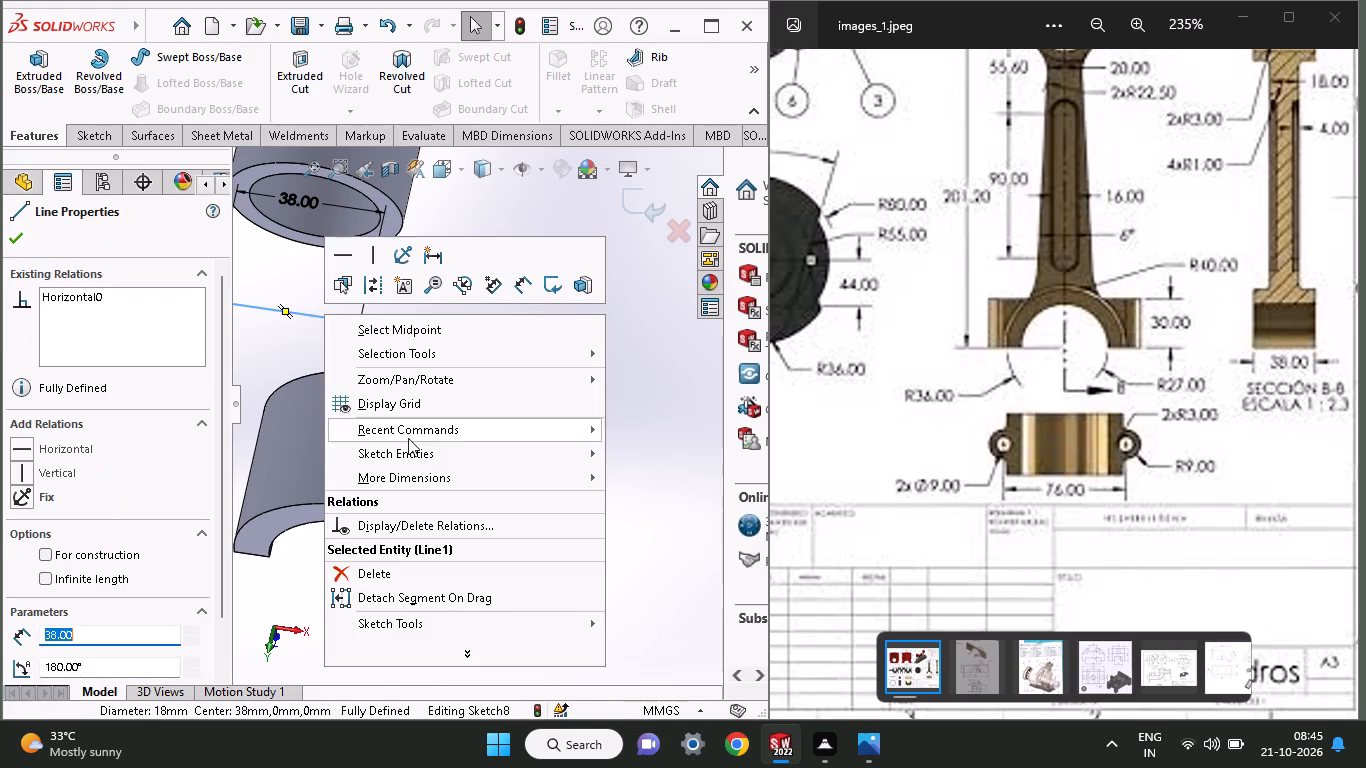
{"action": "left_click", "coordinate": [370, 571]}
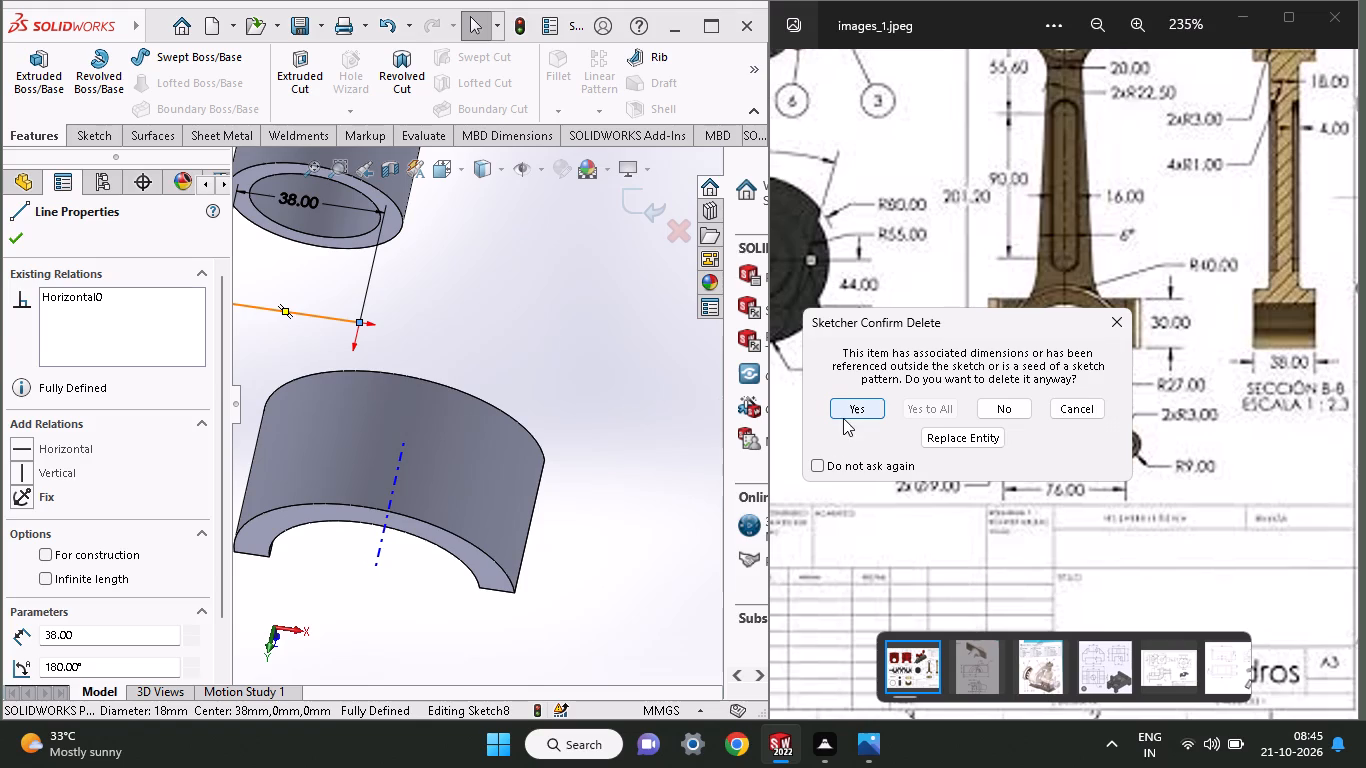
{"action": "left_click", "coordinate": [843, 418]}
{"action": "middle_click_drag", "start_coordinate": [670, 492], "coordinate": [656, 276]}
{"action": "left_click", "coordinate": [503, 492]}
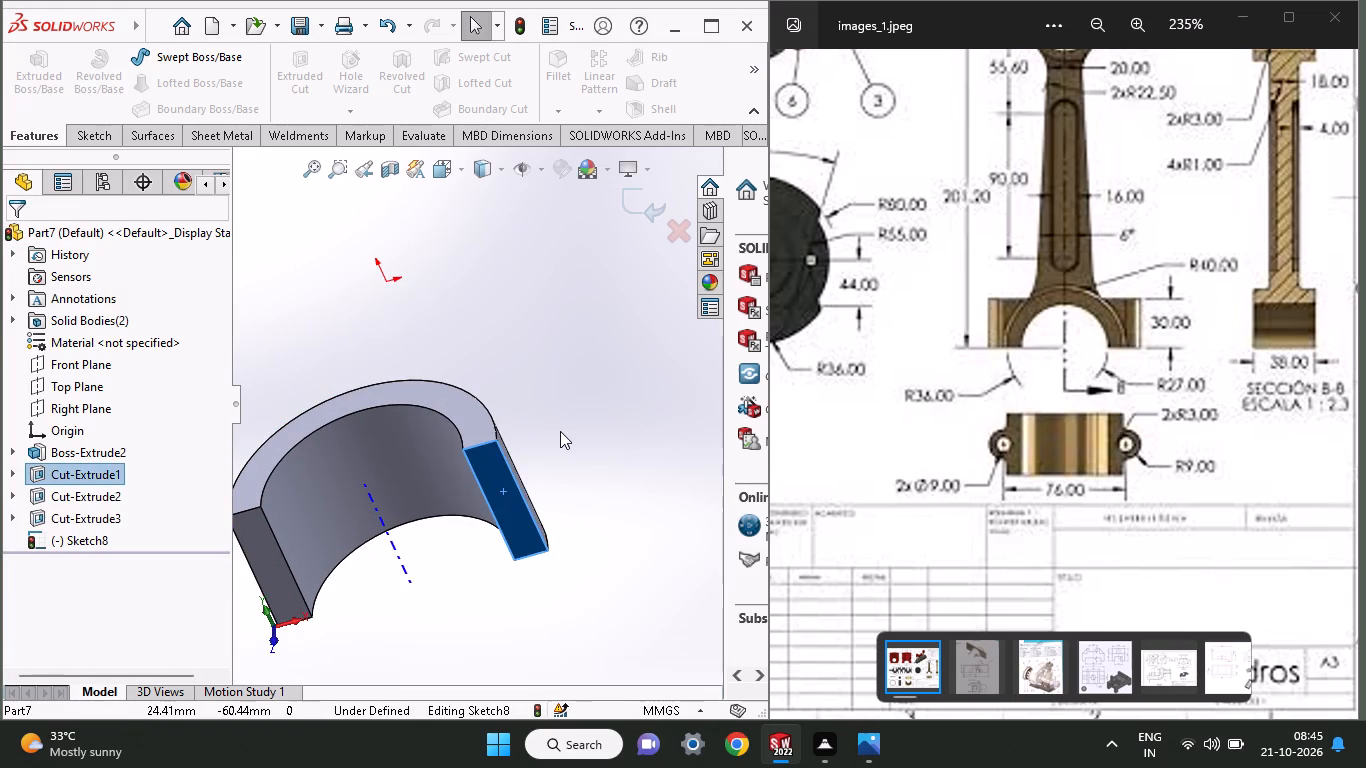
{"action": "left_click", "coordinate": [560, 431]}
{"action": "left_click", "coordinate": [628, 218]}
{"action": "left_click", "coordinate": [631, 206]}
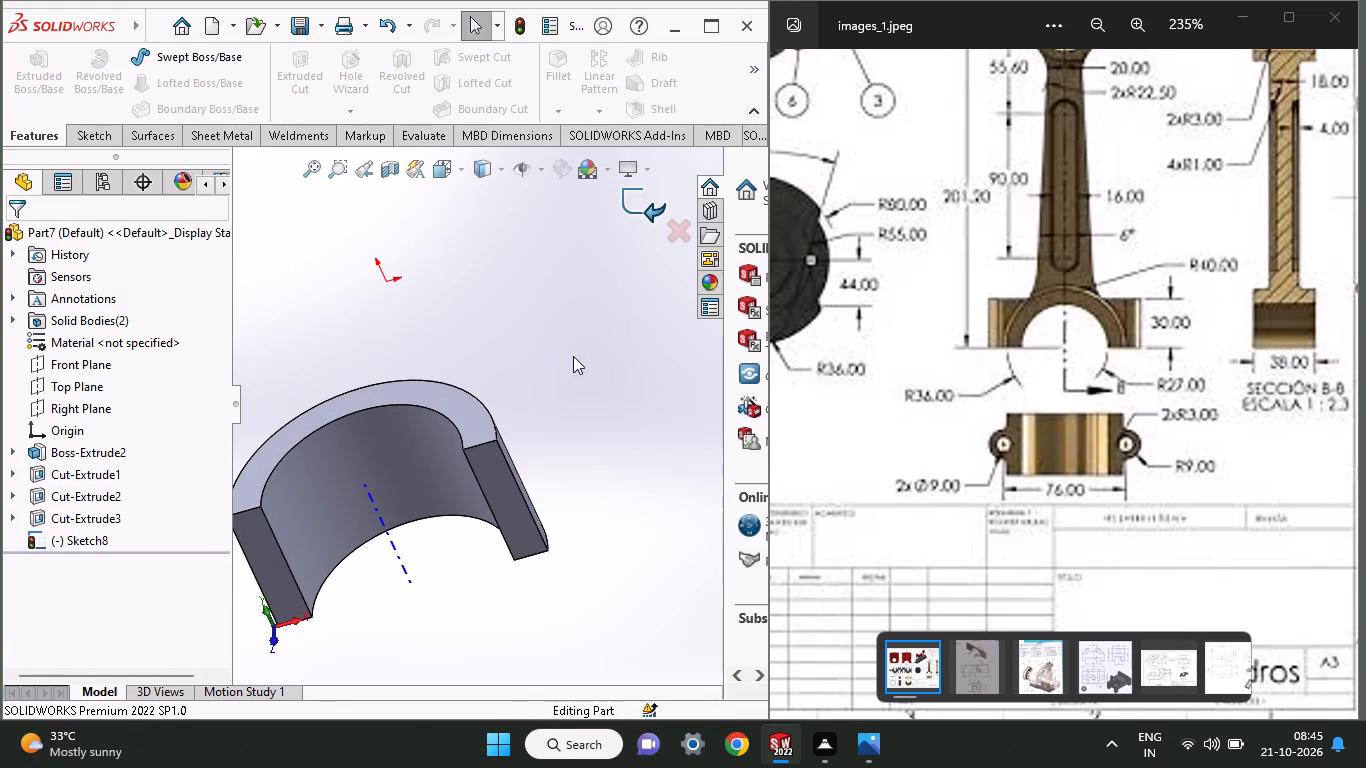
Sketch a circle about 8.7 mm in diameter on the half-round boss's flat positive X end face, centred on its outer edge's midpoint.
{"action": "left_click", "coordinate": [517, 526]}
{"action": "left_click", "coordinate": [593, 471]}
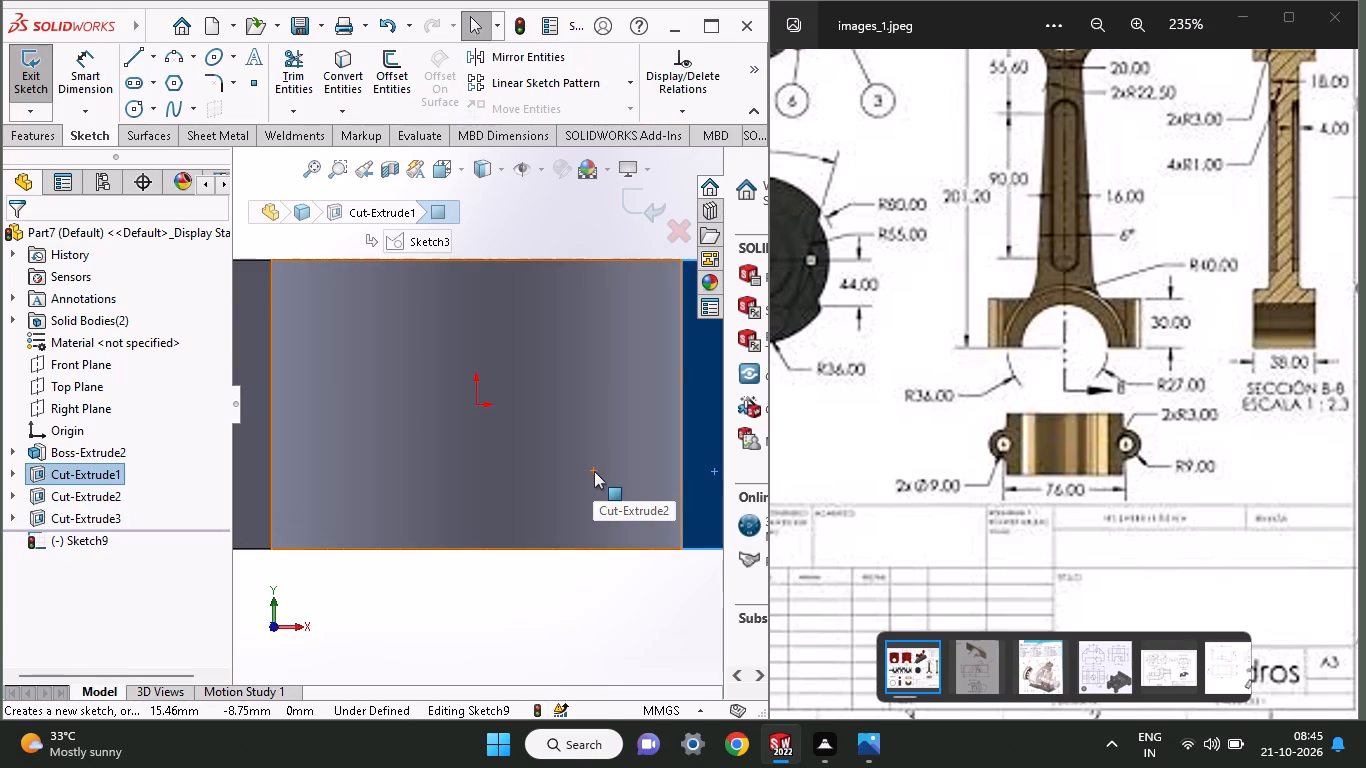
{"action": "scroll", "coordinate": [594, 471], "scroll_direction": "up", "scroll_amount": 4, "text": "ctrl"}
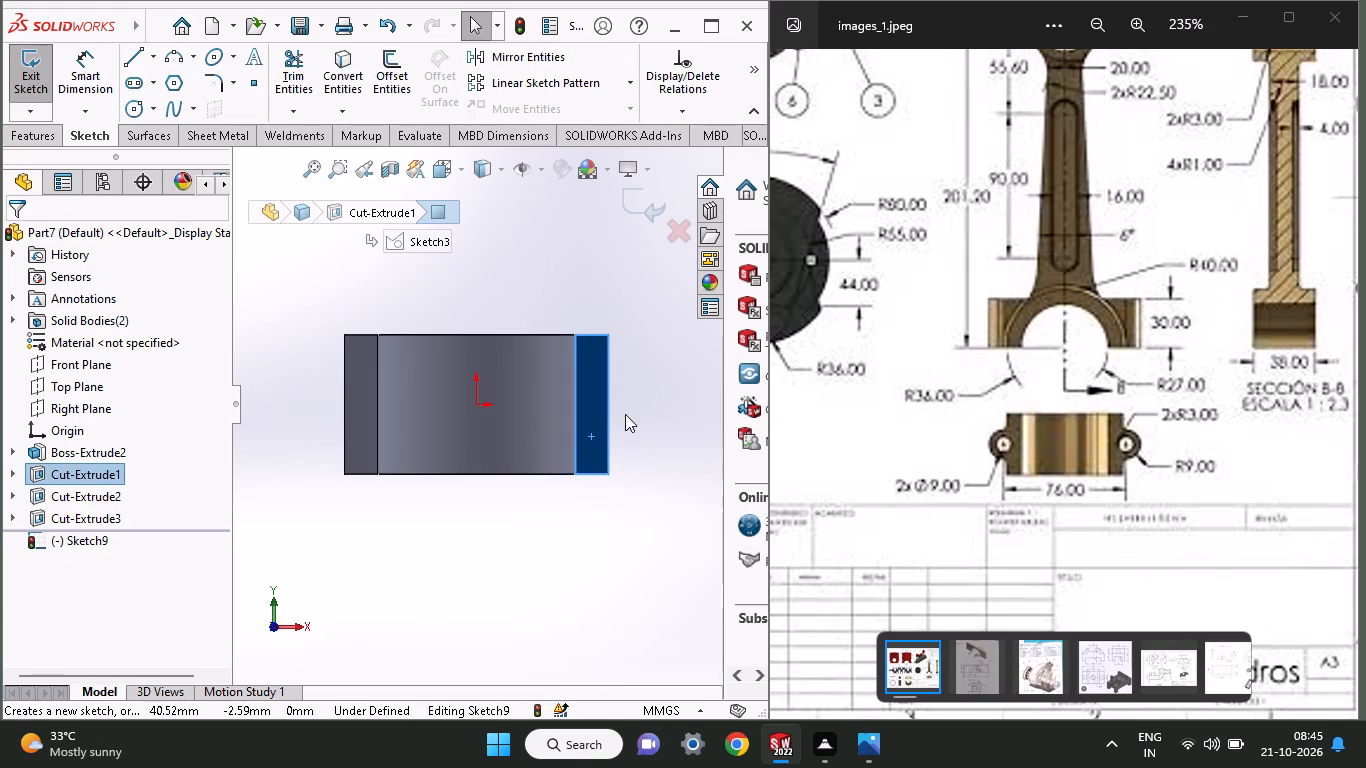
{"action": "middle_click", "coordinate": [625, 414]}
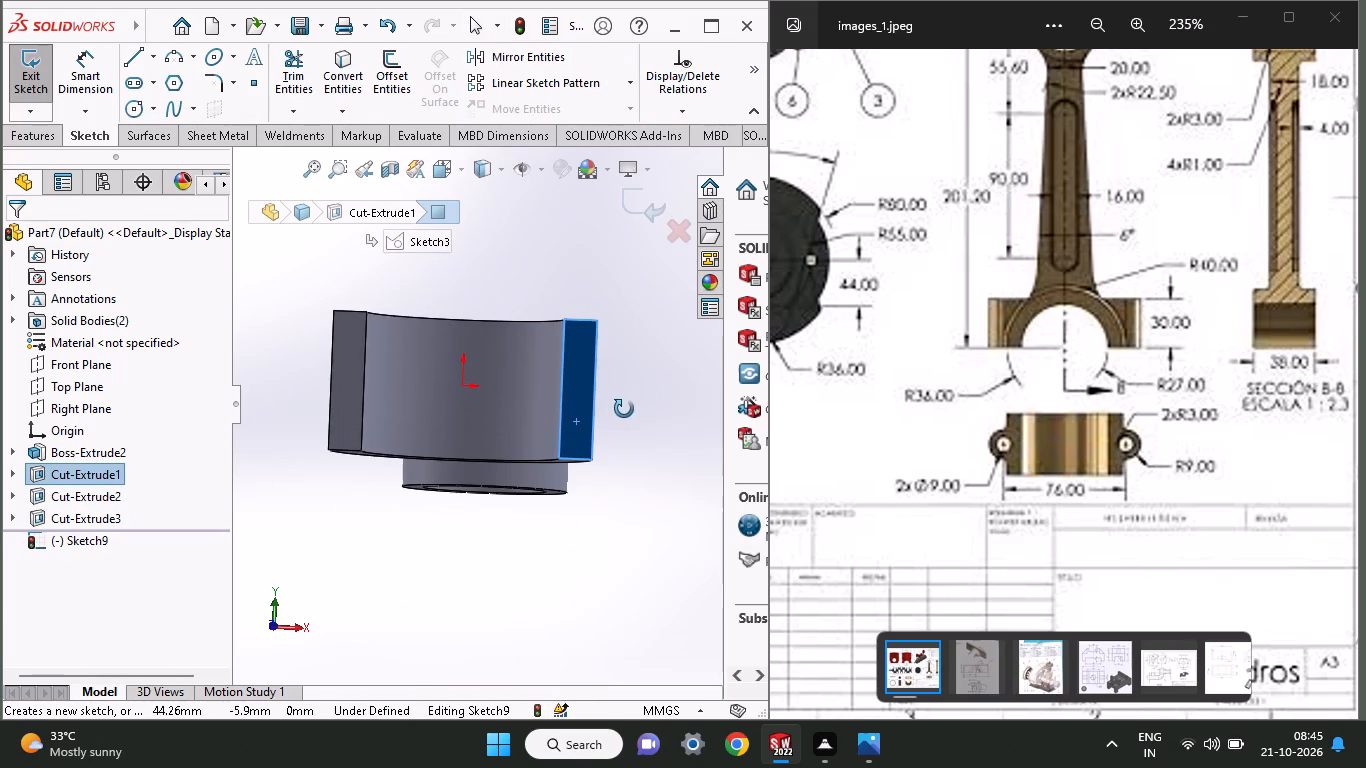
{"action": "left_click", "coordinate": [131, 113]}
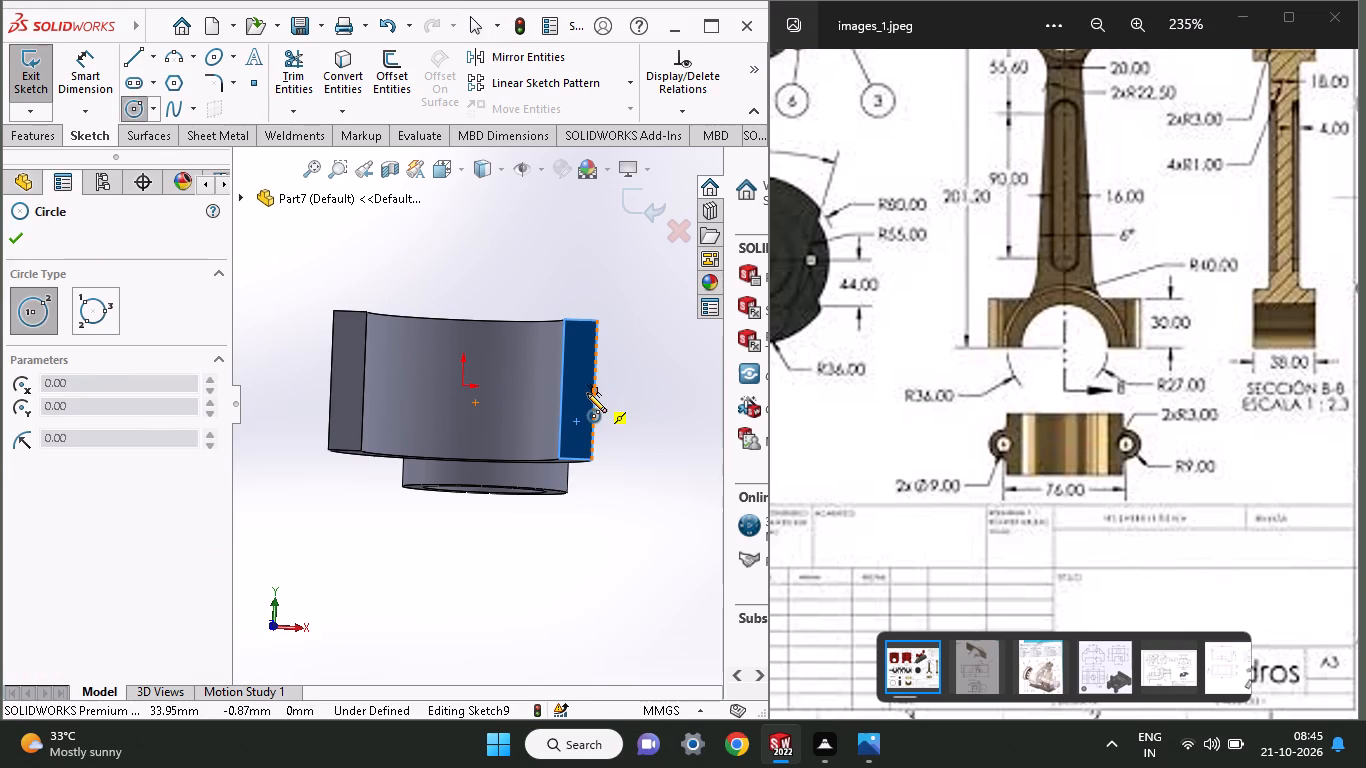
{"action": "left_click", "coordinate": [592, 390]}
{"action": "left_click", "coordinate": [607, 400]}
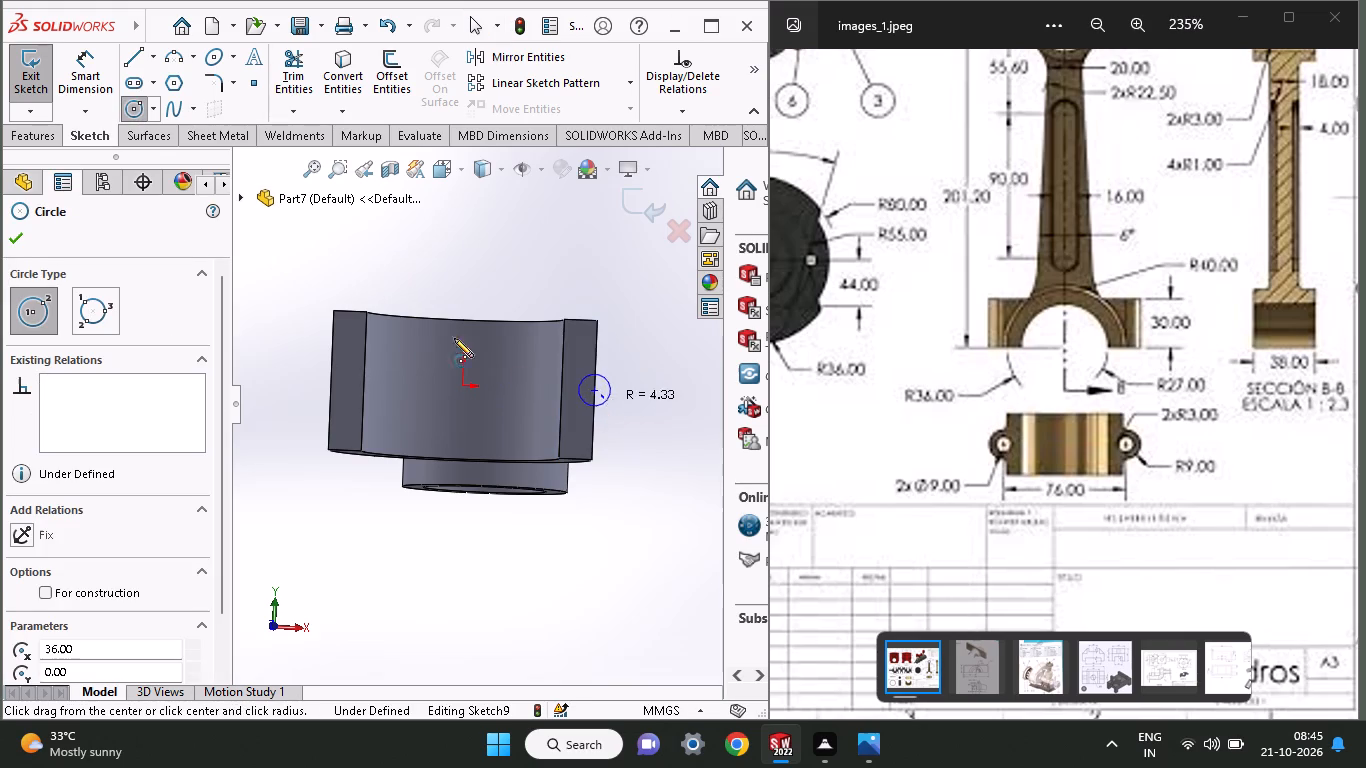
Dimension the circle on the boss's end face to 18 mm diameter, matching the drawing's R9 lug.
{"action": "left_click", "coordinate": [103, 80]}
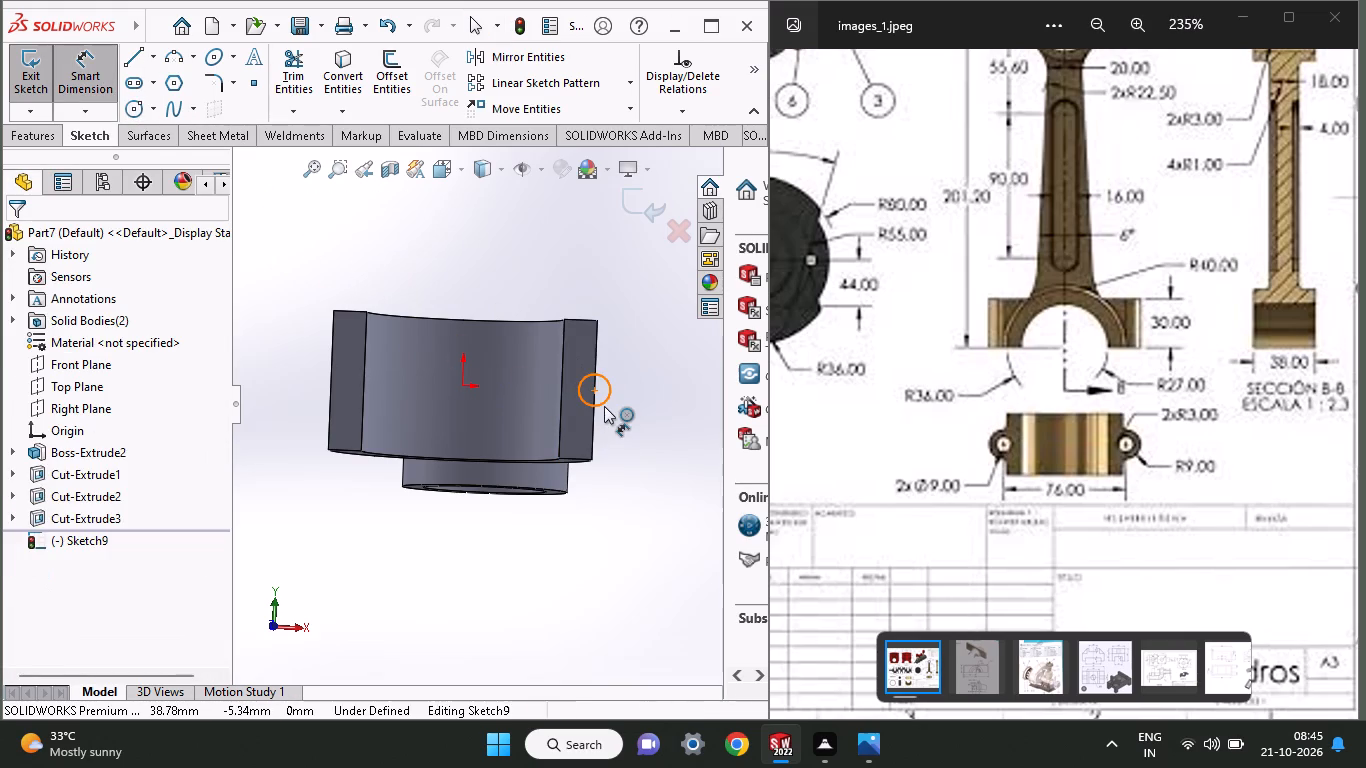
{"action": "left_click", "coordinate": [604, 406]}
{"action": "left_click", "coordinate": [645, 351]}
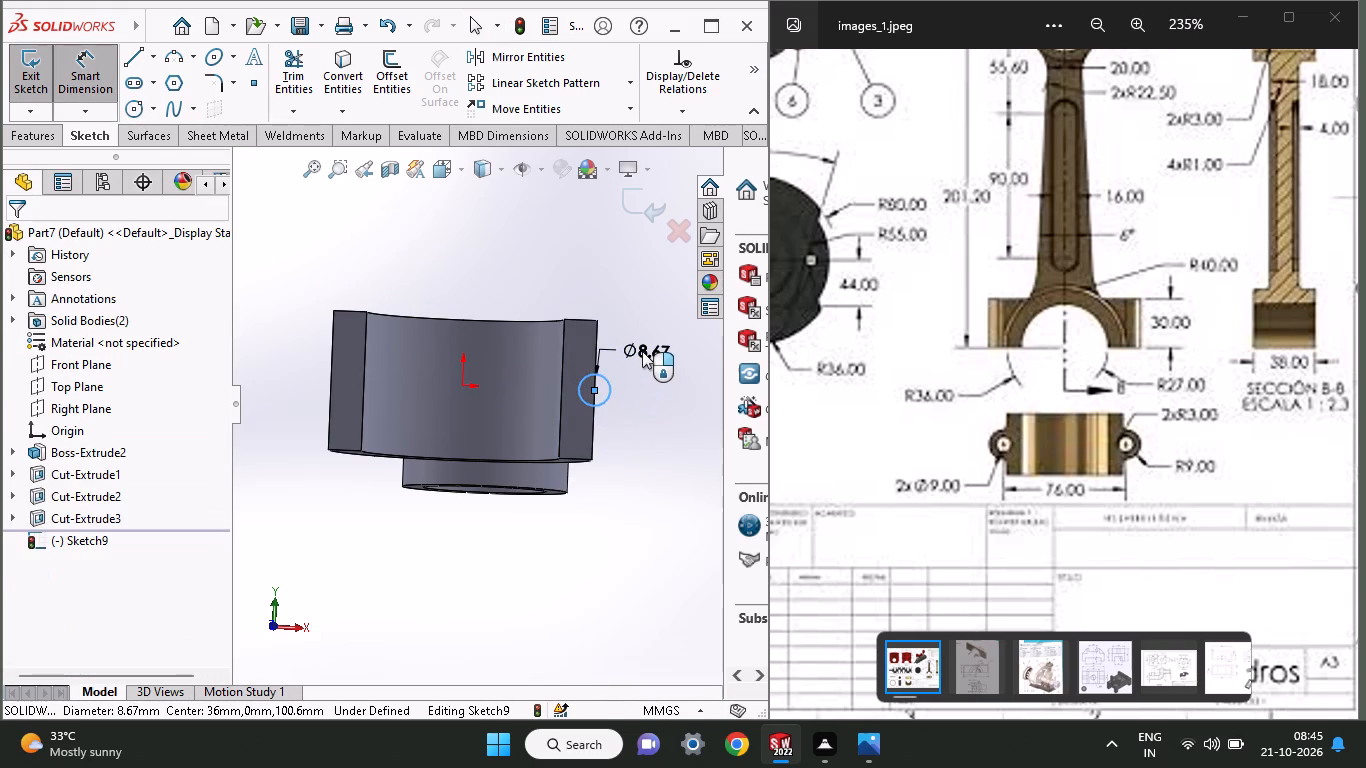
{"action": "type", "text": "18"}
{"action": "key", "text": "Return"}
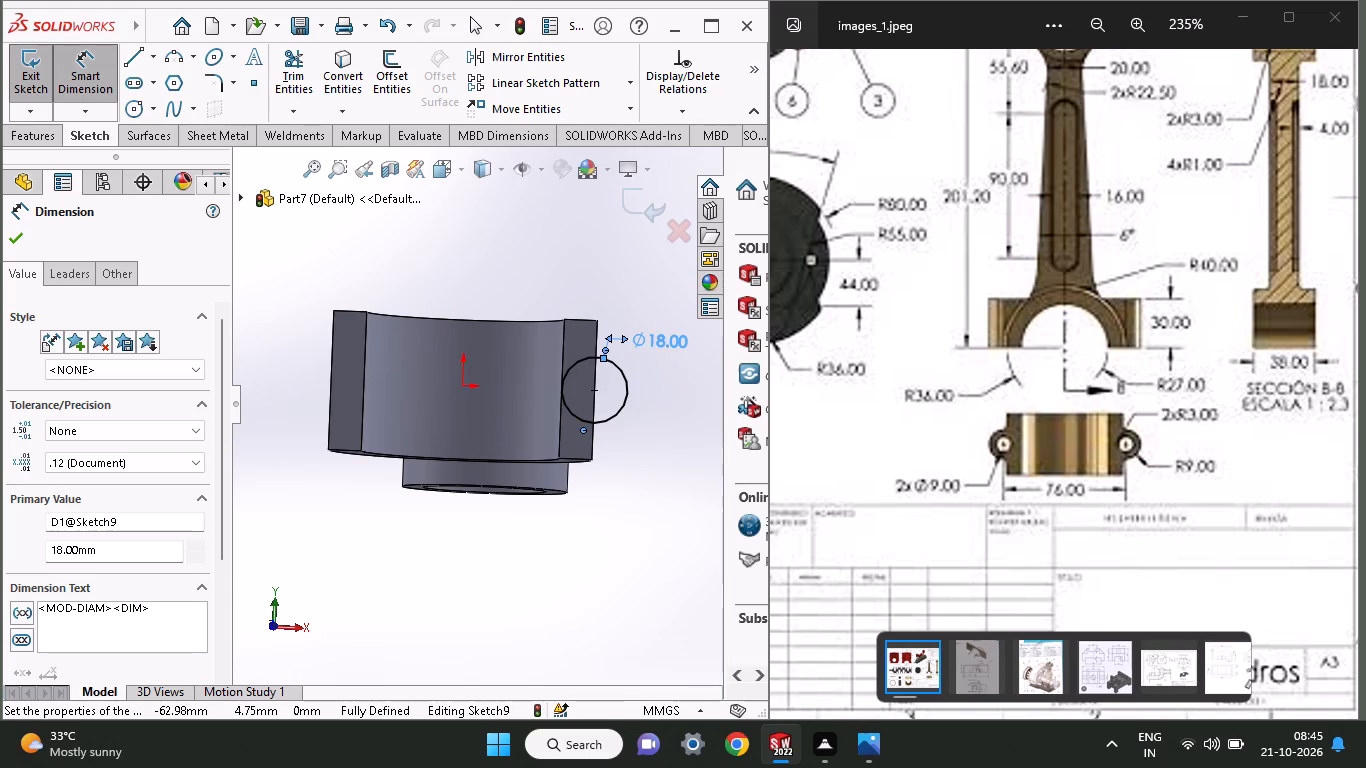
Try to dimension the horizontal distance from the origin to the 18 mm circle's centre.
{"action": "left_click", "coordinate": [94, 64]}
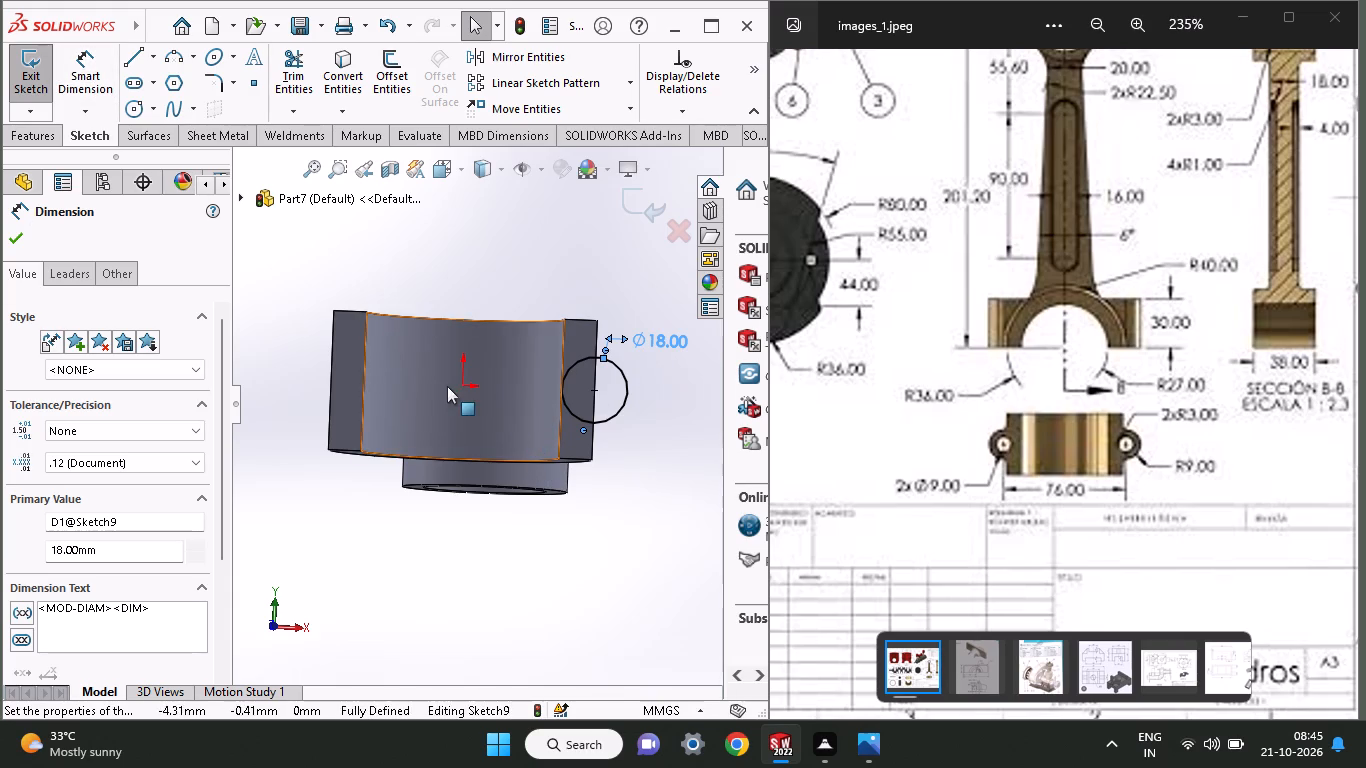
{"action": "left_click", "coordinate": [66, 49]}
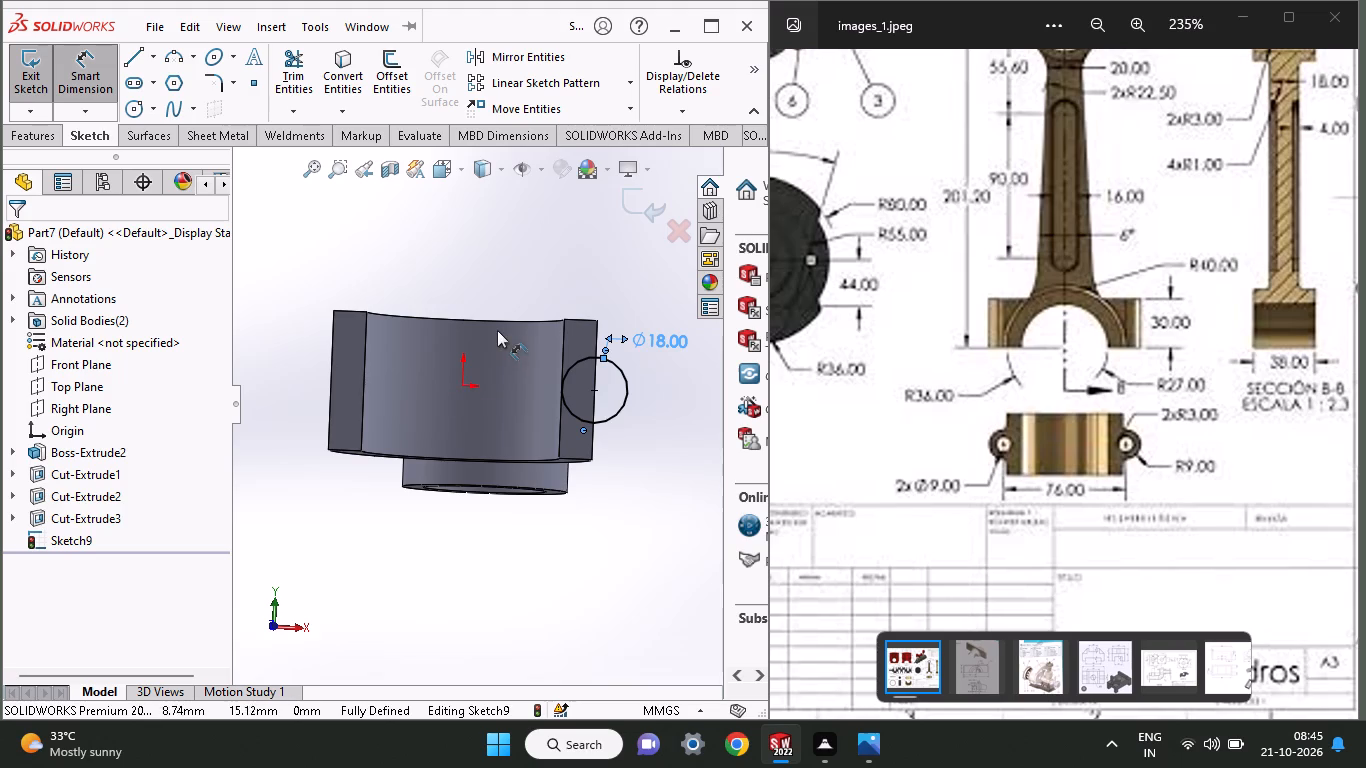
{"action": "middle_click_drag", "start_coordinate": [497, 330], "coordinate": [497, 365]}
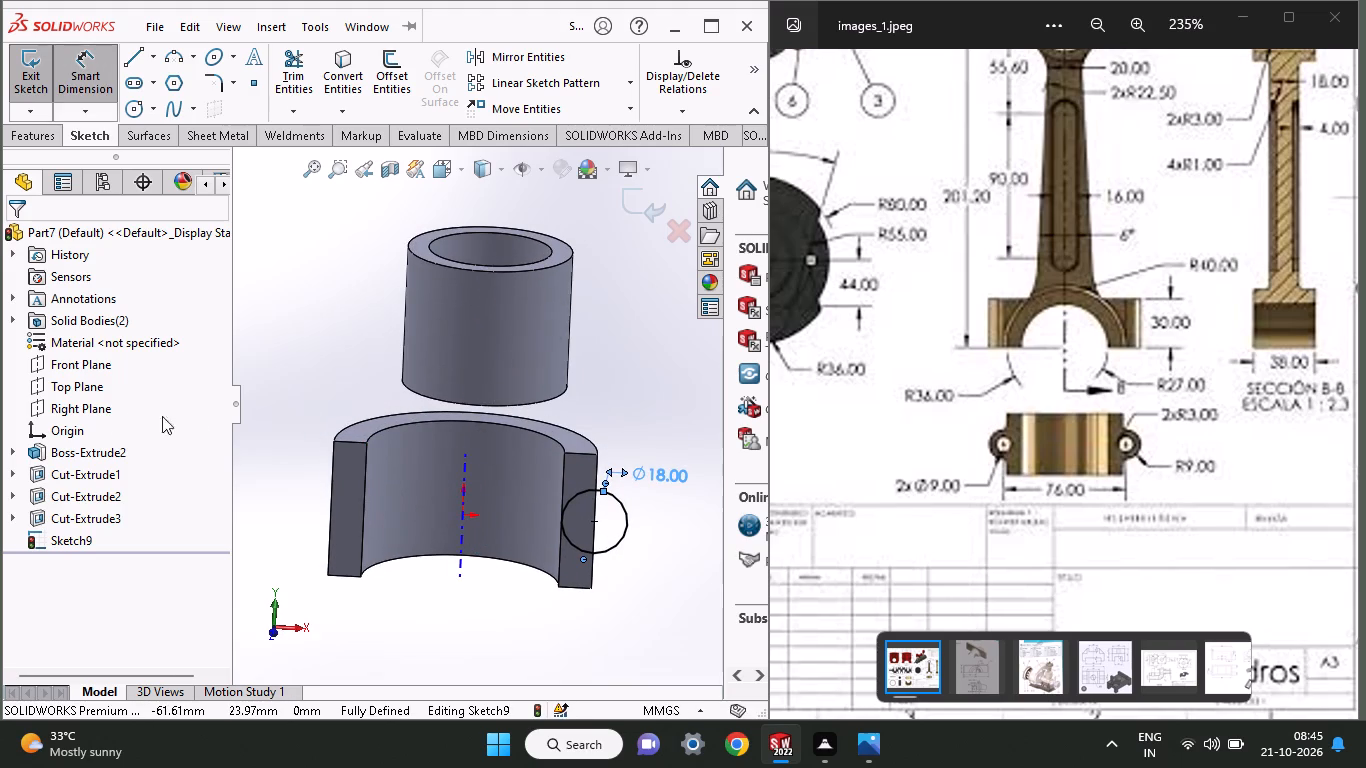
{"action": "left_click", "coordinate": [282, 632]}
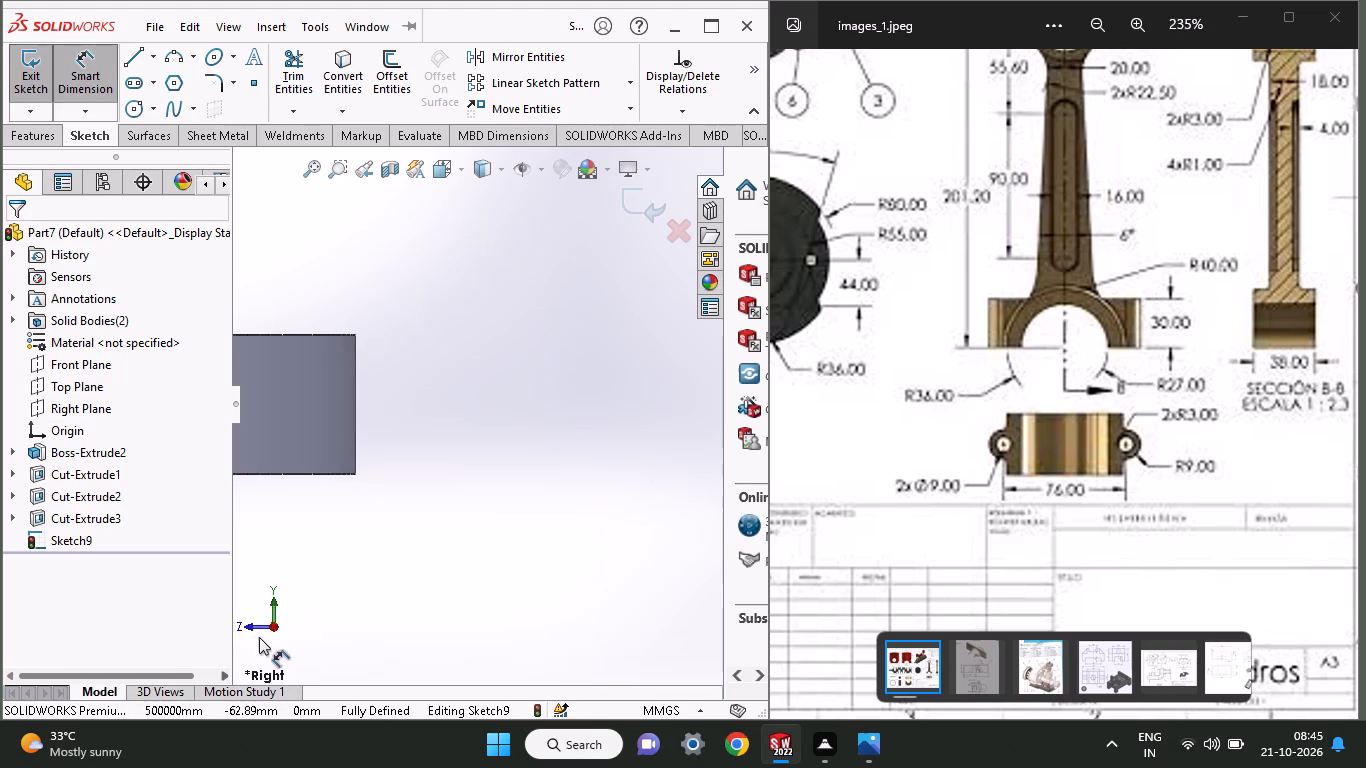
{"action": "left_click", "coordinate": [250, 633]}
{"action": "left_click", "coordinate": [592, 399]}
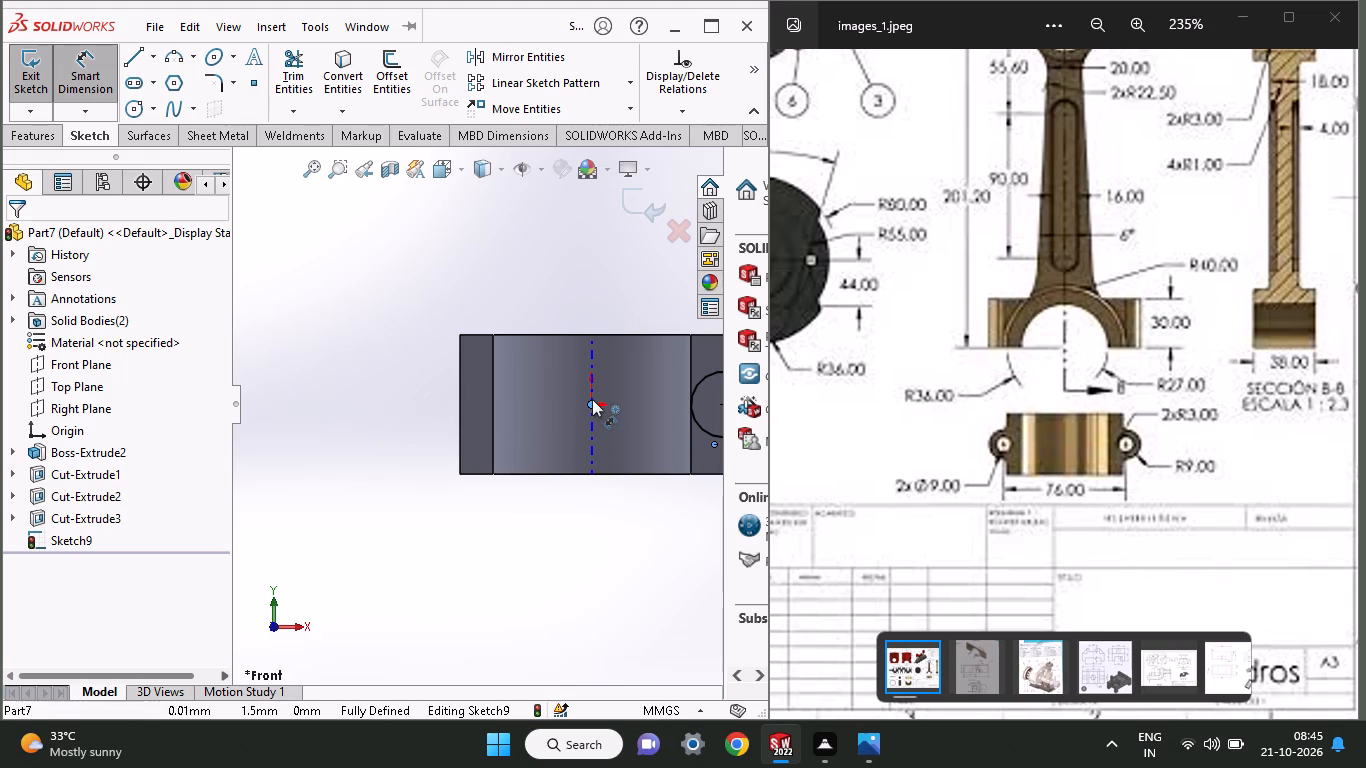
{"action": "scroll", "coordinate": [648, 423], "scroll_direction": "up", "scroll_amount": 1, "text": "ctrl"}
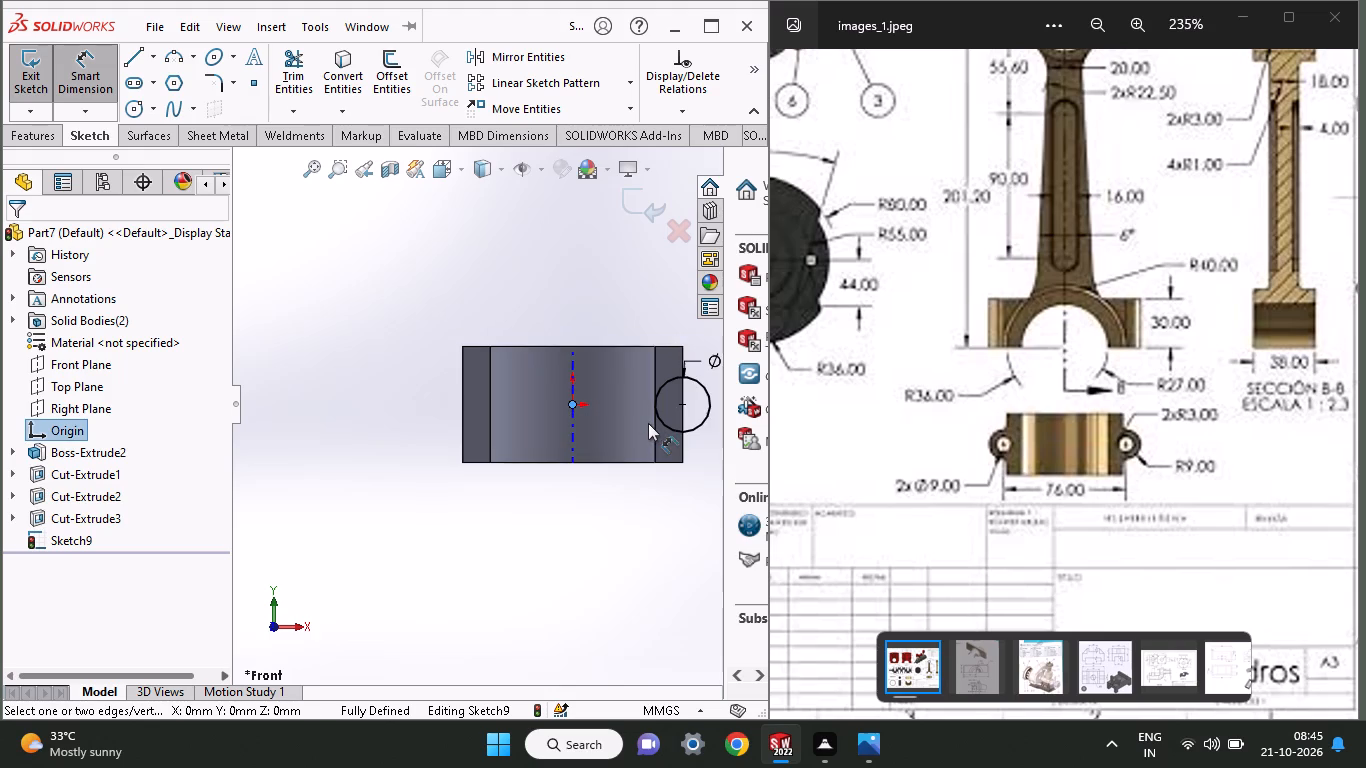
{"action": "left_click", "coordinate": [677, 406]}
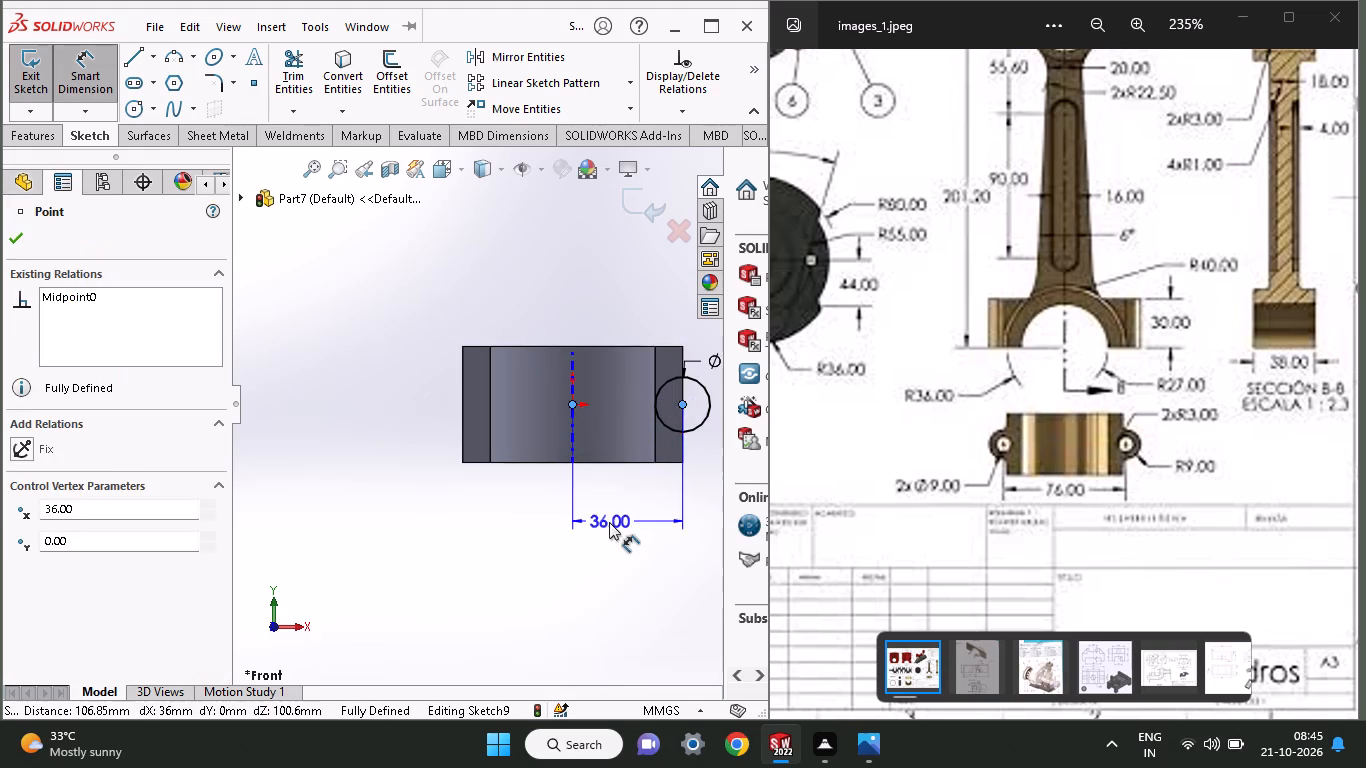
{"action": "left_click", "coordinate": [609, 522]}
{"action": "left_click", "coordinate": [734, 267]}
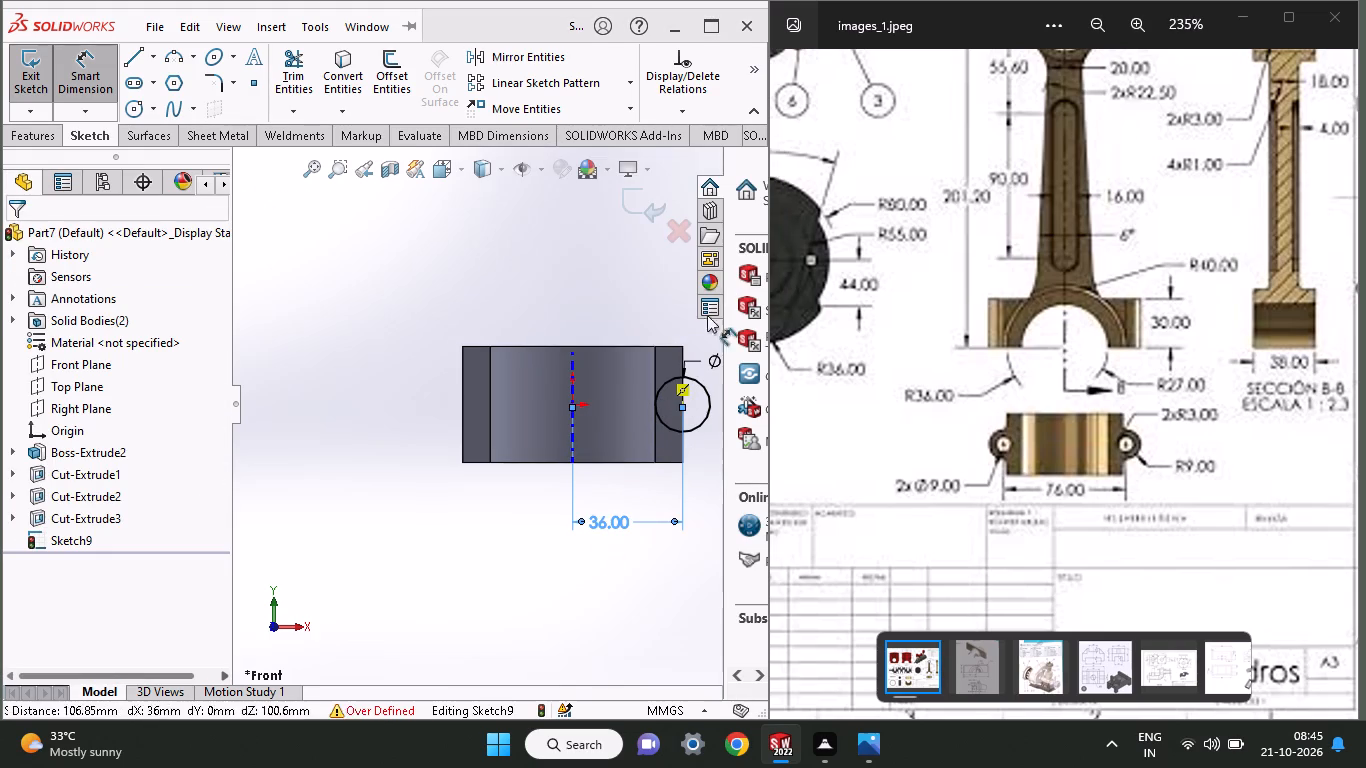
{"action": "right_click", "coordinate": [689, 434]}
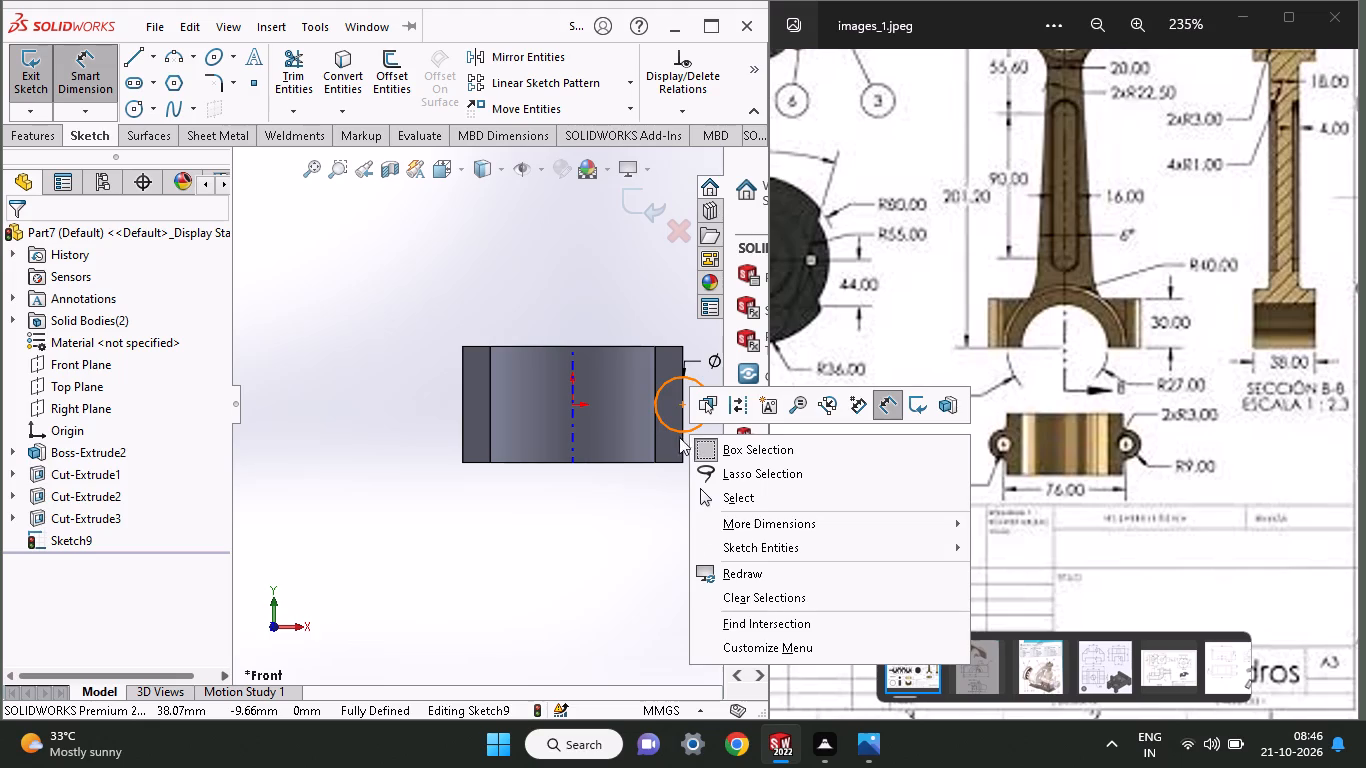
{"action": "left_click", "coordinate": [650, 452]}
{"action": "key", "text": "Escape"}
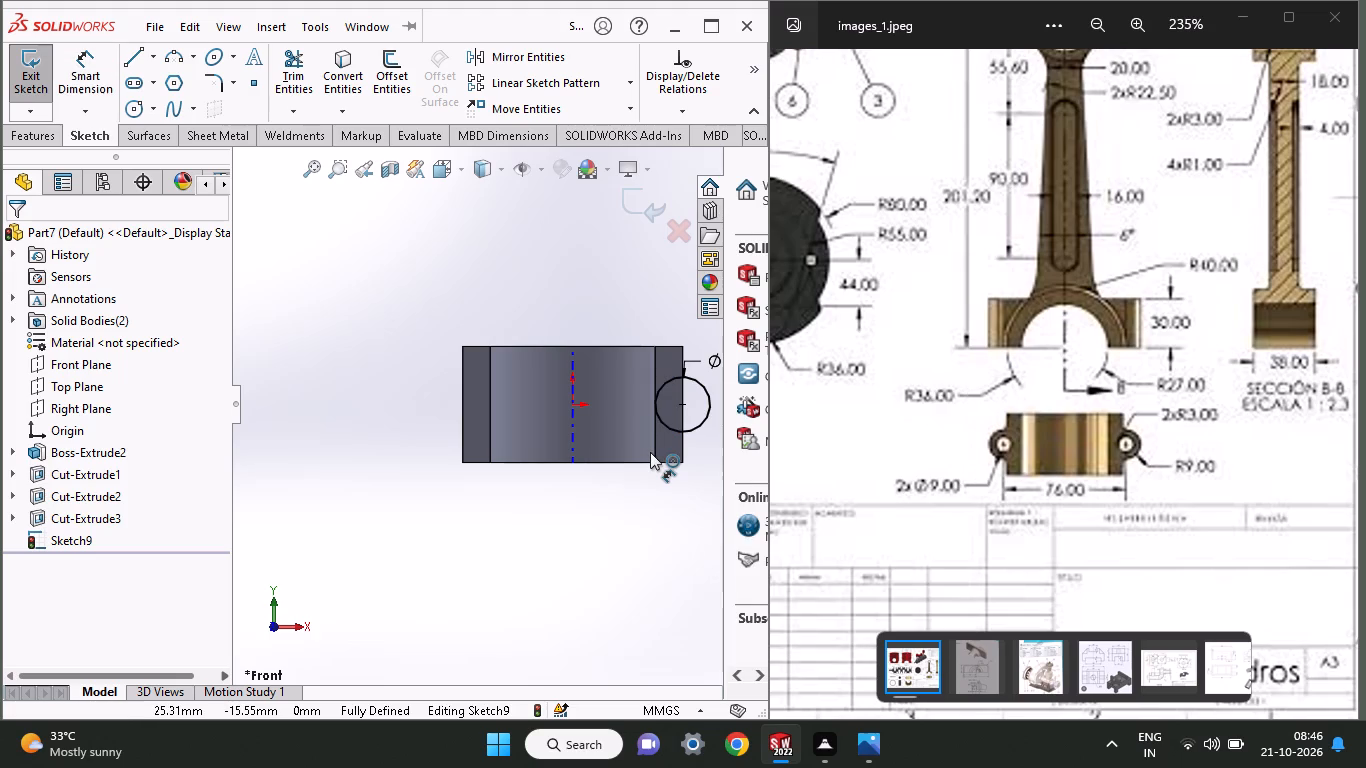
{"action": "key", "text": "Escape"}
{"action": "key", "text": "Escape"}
Delete the 18 mm circle from the boss's end-face sketch, along with its dimension.
{"action": "right_click", "coordinate": [682, 433]}
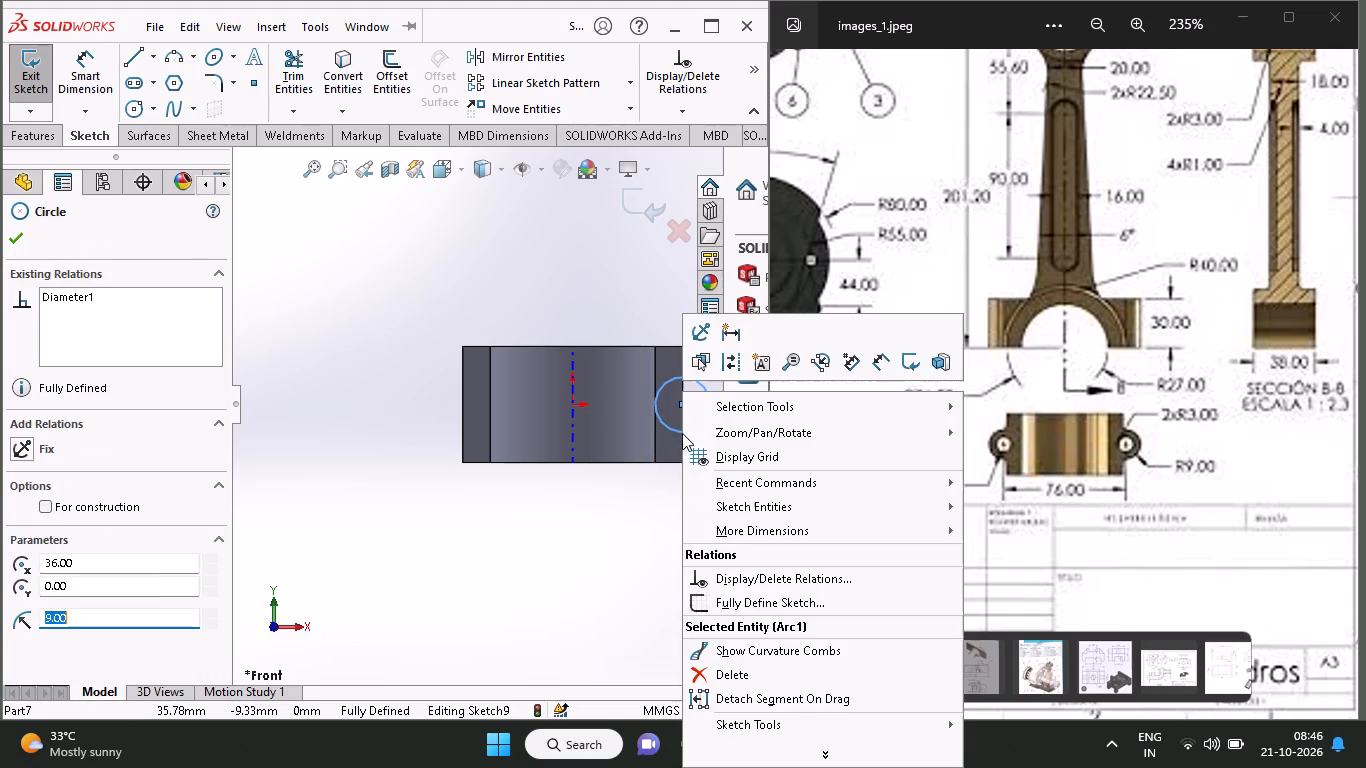
{"action": "left_click", "coordinate": [720, 676]}
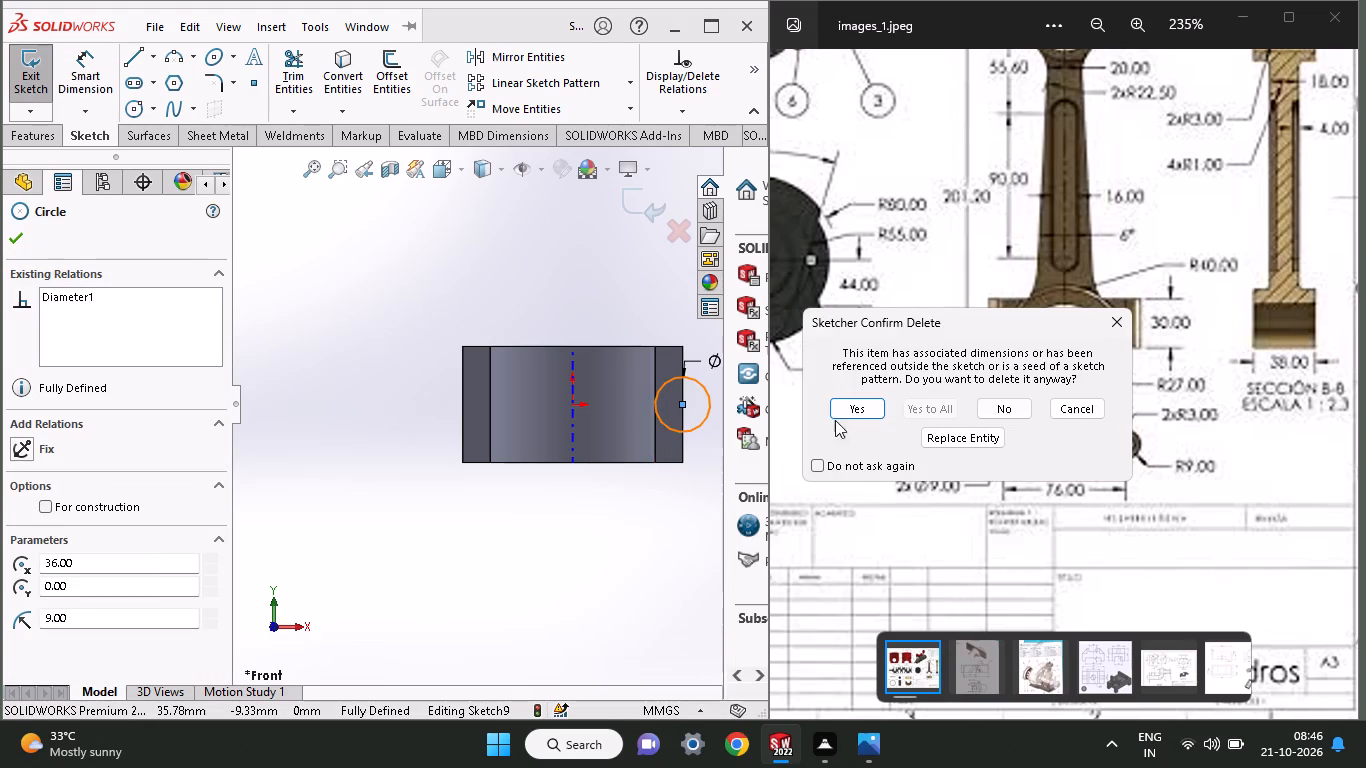
{"action": "left_click", "coordinate": [861, 409]}
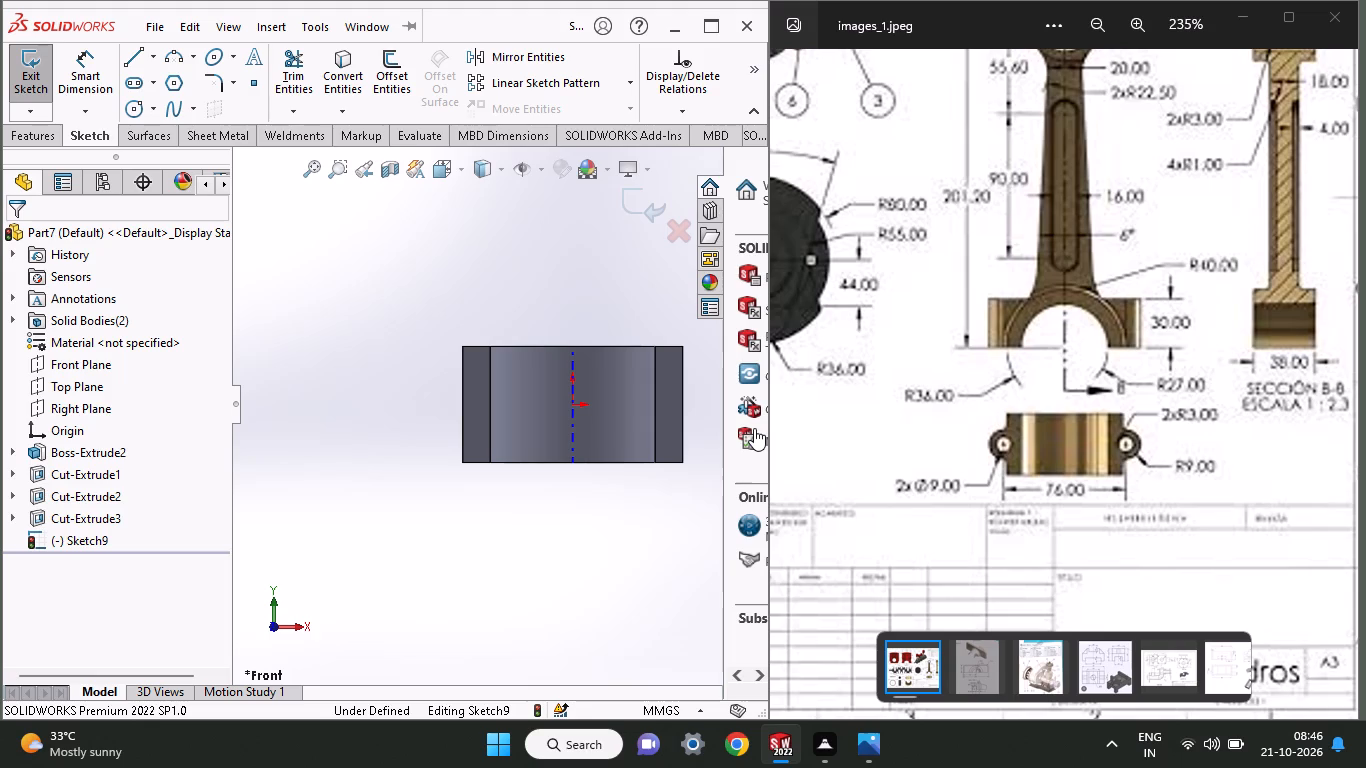
Sketch a horizontal line about 59 mm long from the origin in the positive X direction, past the half-round boss's outer edge.
{"action": "scroll", "coordinate": [754, 428], "scroll_direction": "up", "scroll_amount": 1, "text": "ctrl"}
{"action": "scroll", "coordinate": [660, 428], "scroll_direction": "down", "scroll_amount": 2, "text": "ctrl"}
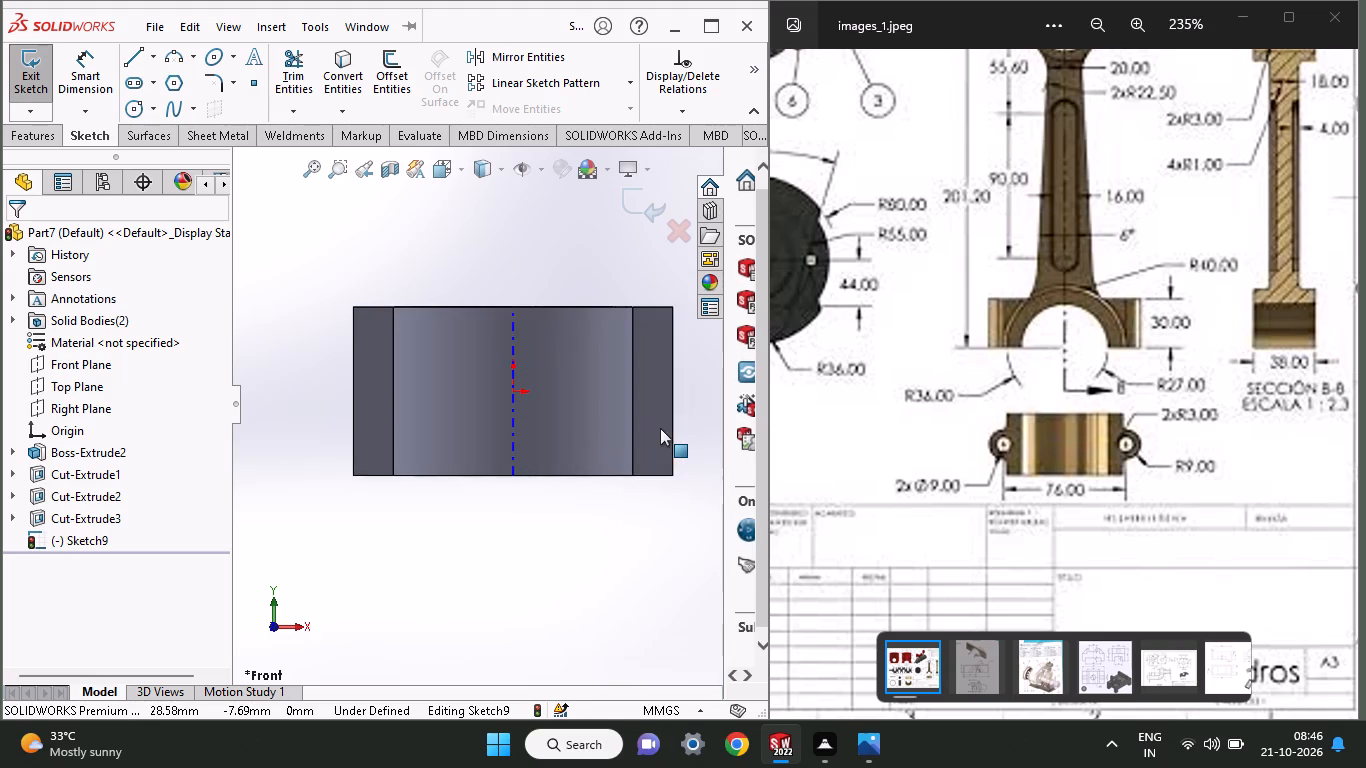
{"action": "scroll", "coordinate": [660, 428], "scroll_direction": "up", "scroll_amount": 3, "text": "ctrl"}
{"action": "left_click", "coordinate": [145, 53]}
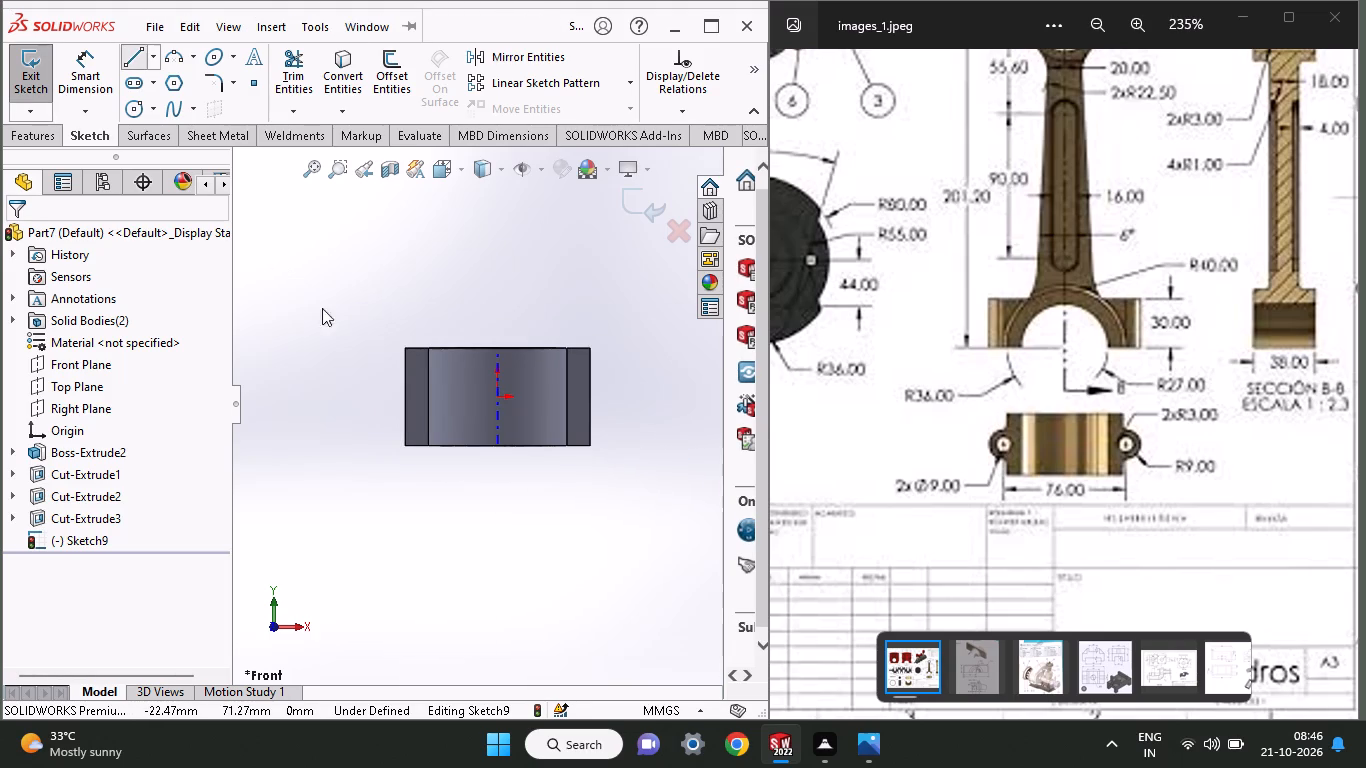
{"action": "left_click", "coordinate": [495, 396]}
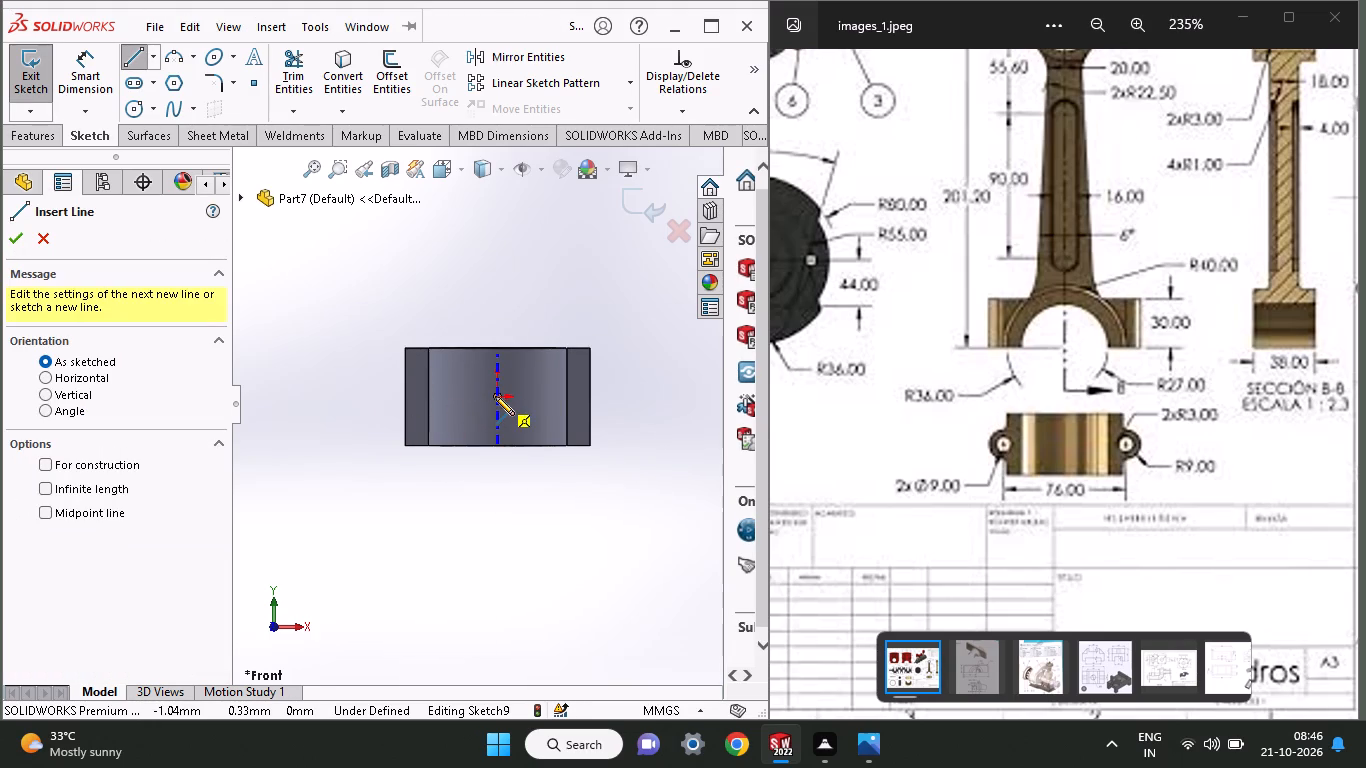
{"action": "left_click", "coordinate": [650, 400]}
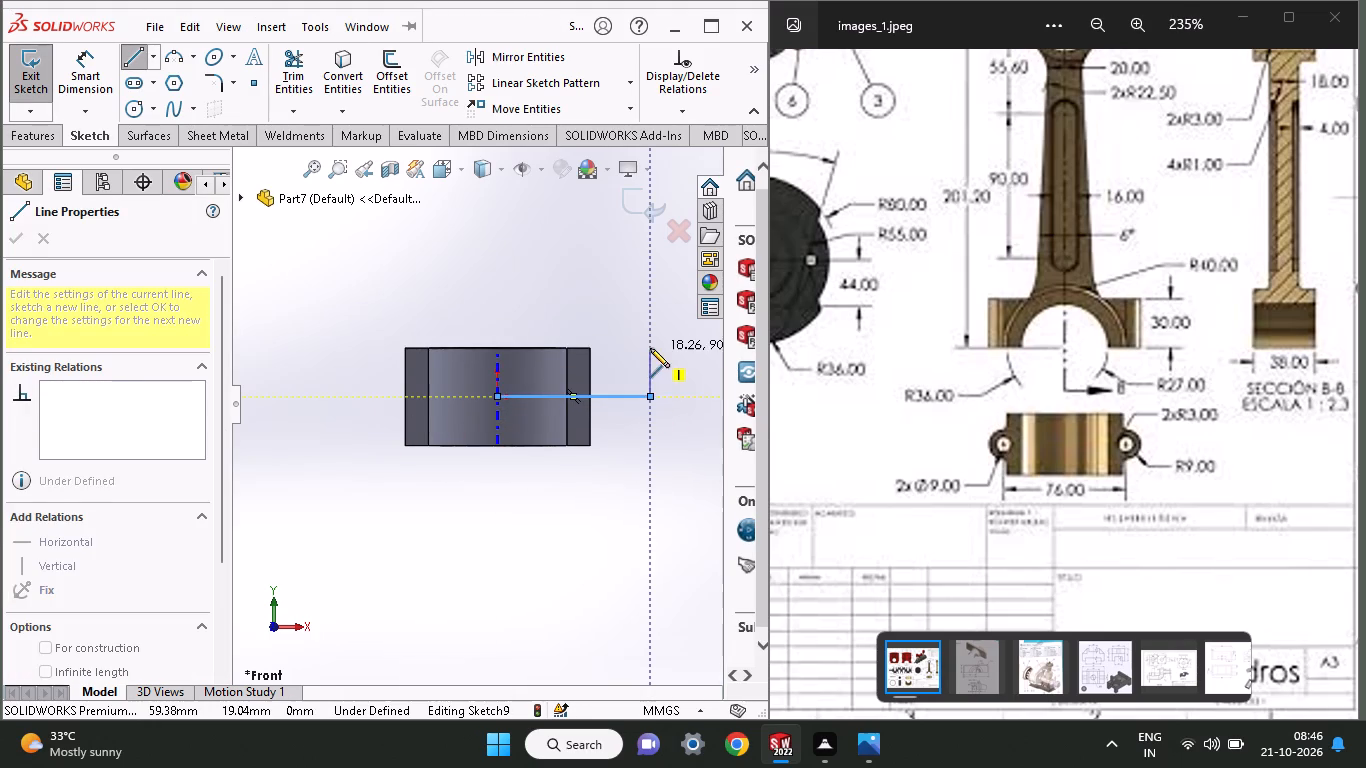
{"action": "right_click", "coordinate": [650, 348]}
{"action": "left_click", "coordinate": [663, 367]}
Dimension the horizontal line's length to 38 mm, half of the drawing's 76 mm lug spacing.
{"action": "left_click", "coordinate": [79, 87]}
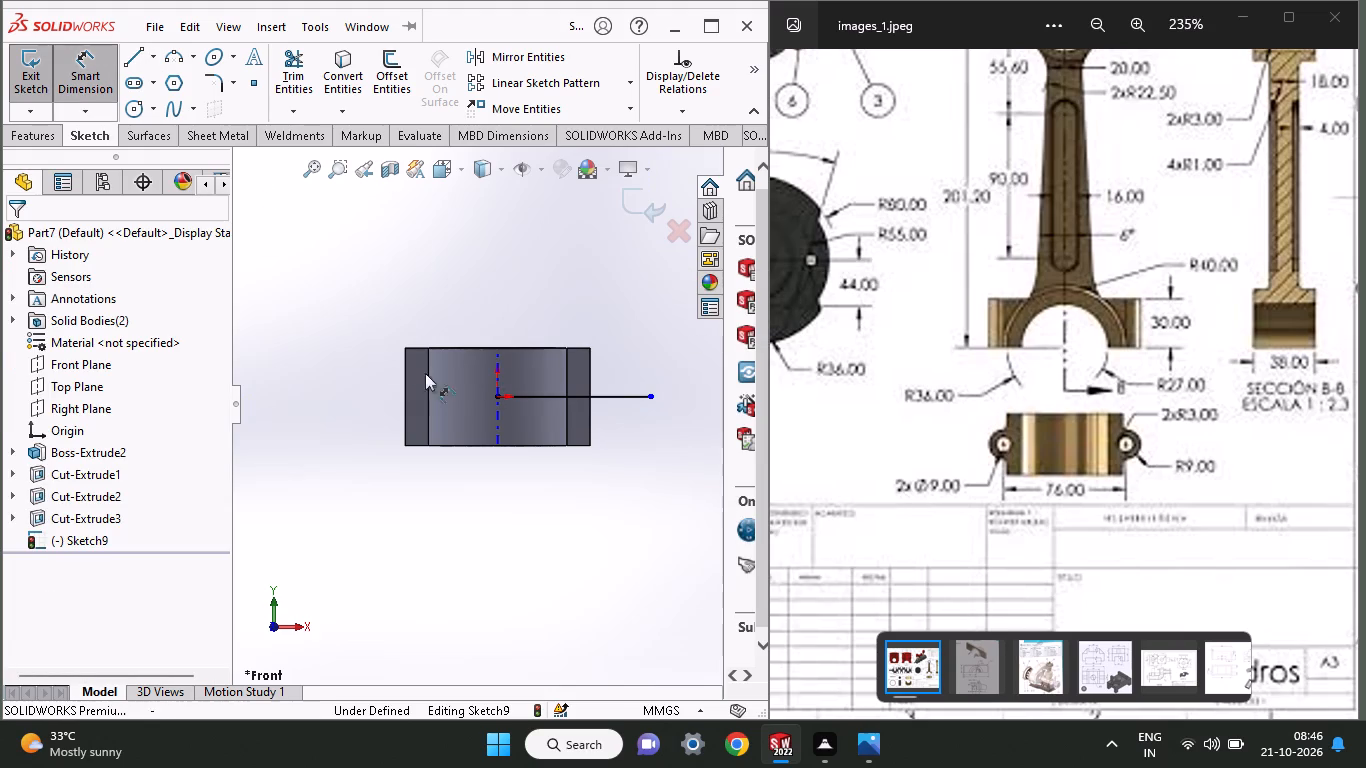
{"action": "left_click", "coordinate": [608, 398]}
{"action": "left_click", "coordinate": [577, 498]}
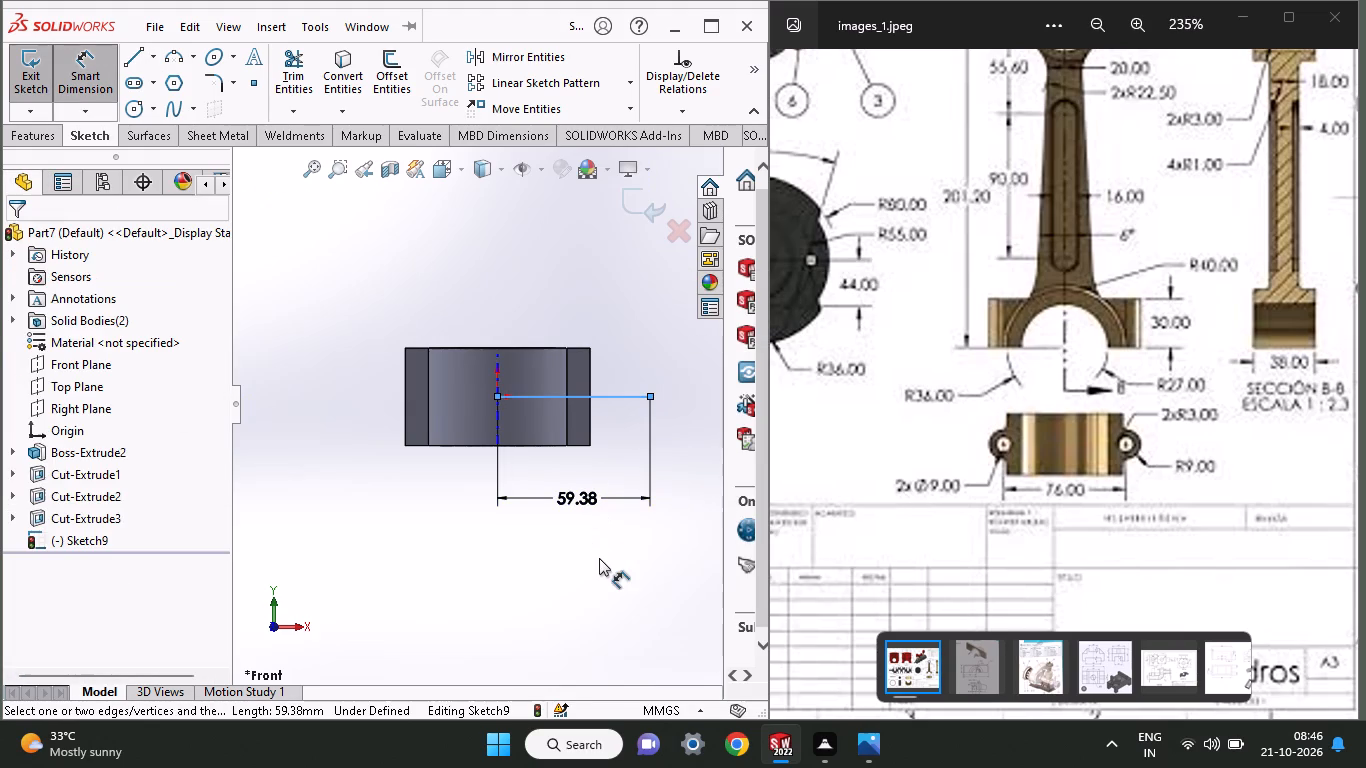
{"action": "type", "text": "38"}
{"action": "key", "text": "Return"}
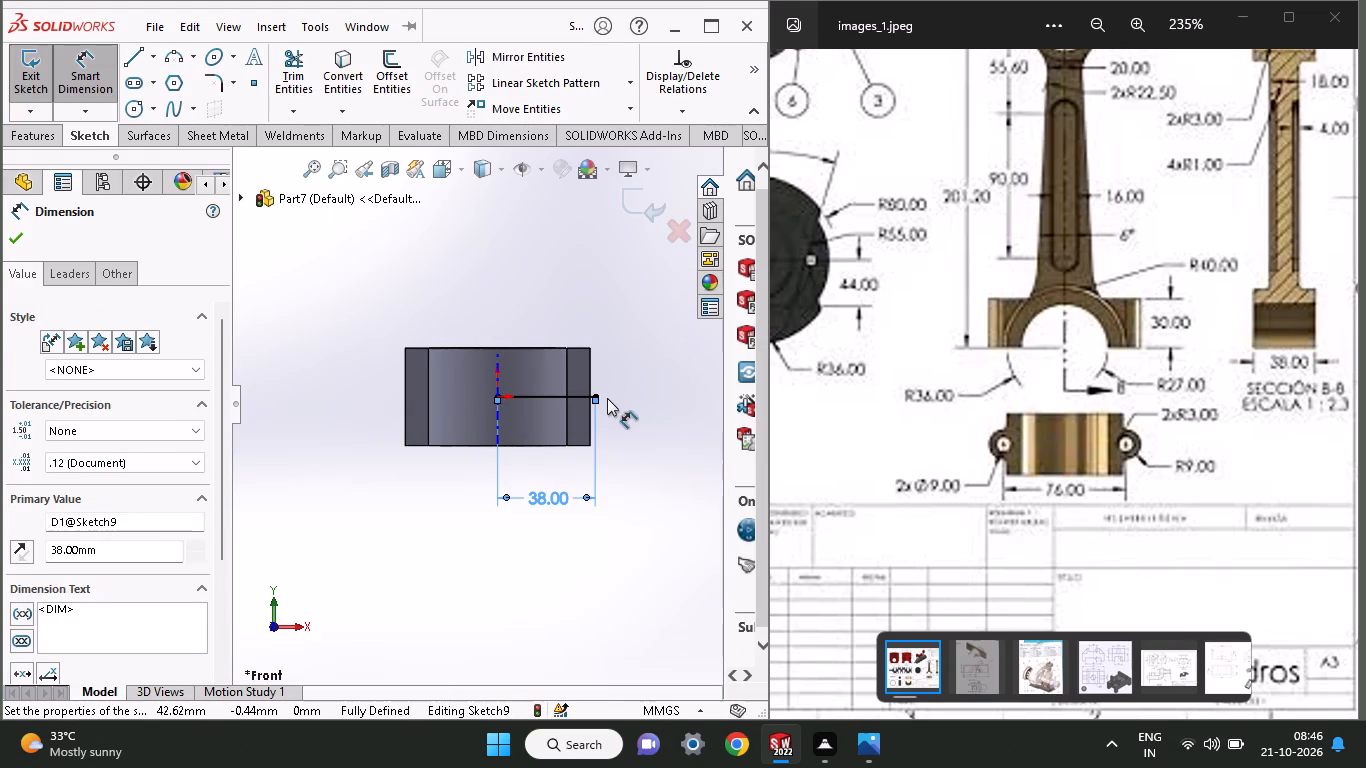
Sketch a circle centred on the outer endpoint of the 38 mm line.
{"action": "scroll", "coordinate": [667, 423], "scroll_direction": "down", "scroll_amount": 3, "text": "ctrl"}
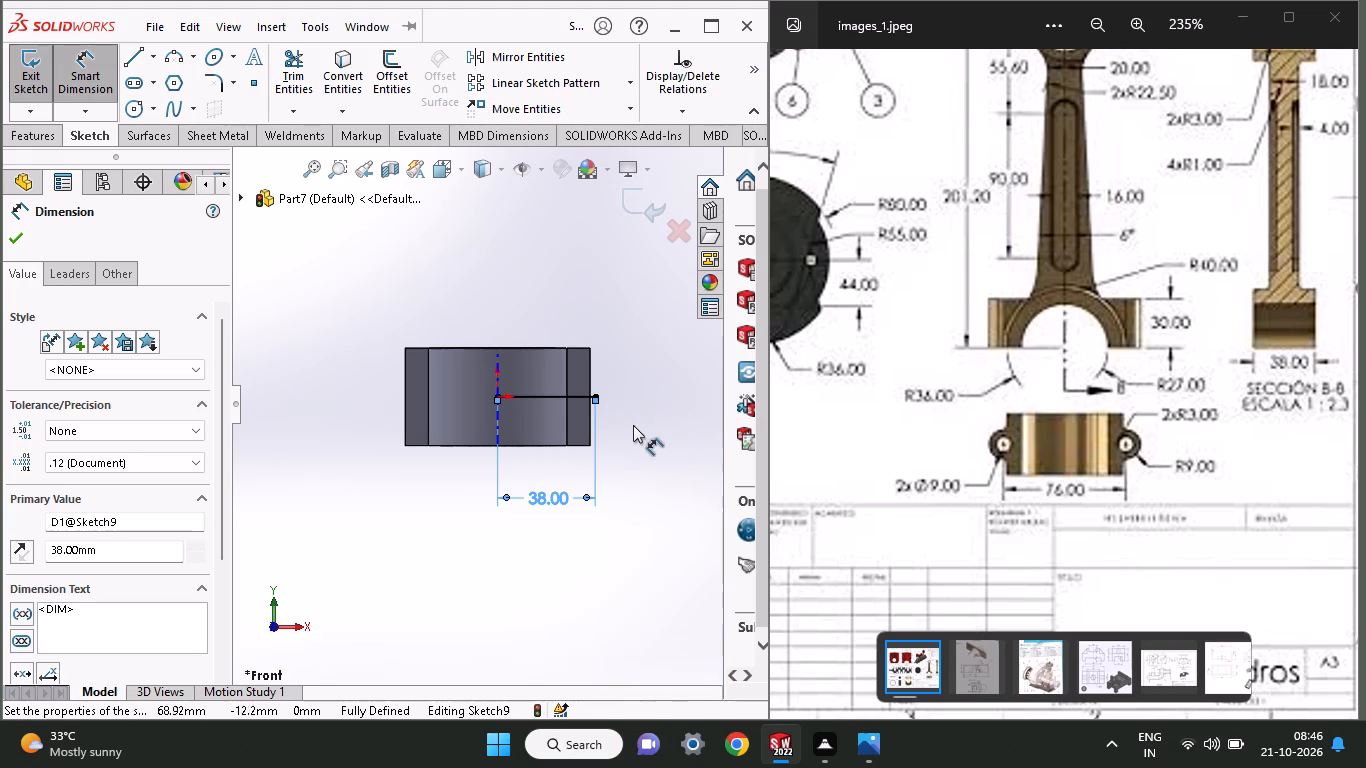
{"action": "scroll", "coordinate": [633, 425], "scroll_direction": "down", "scroll_amount": 1, "text": "ctrl"}
{"action": "scroll", "coordinate": [553, 399], "scroll_direction": "down", "scroll_amount": 3, "text": "ctrl"}
{"action": "scroll", "coordinate": [491, 380], "scroll_direction": "up", "scroll_amount": 7, "text": "ctrl"}
{"action": "scroll", "coordinate": [421, 389], "scroll_direction": "down", "scroll_amount": 2, "text": "ctrl"}
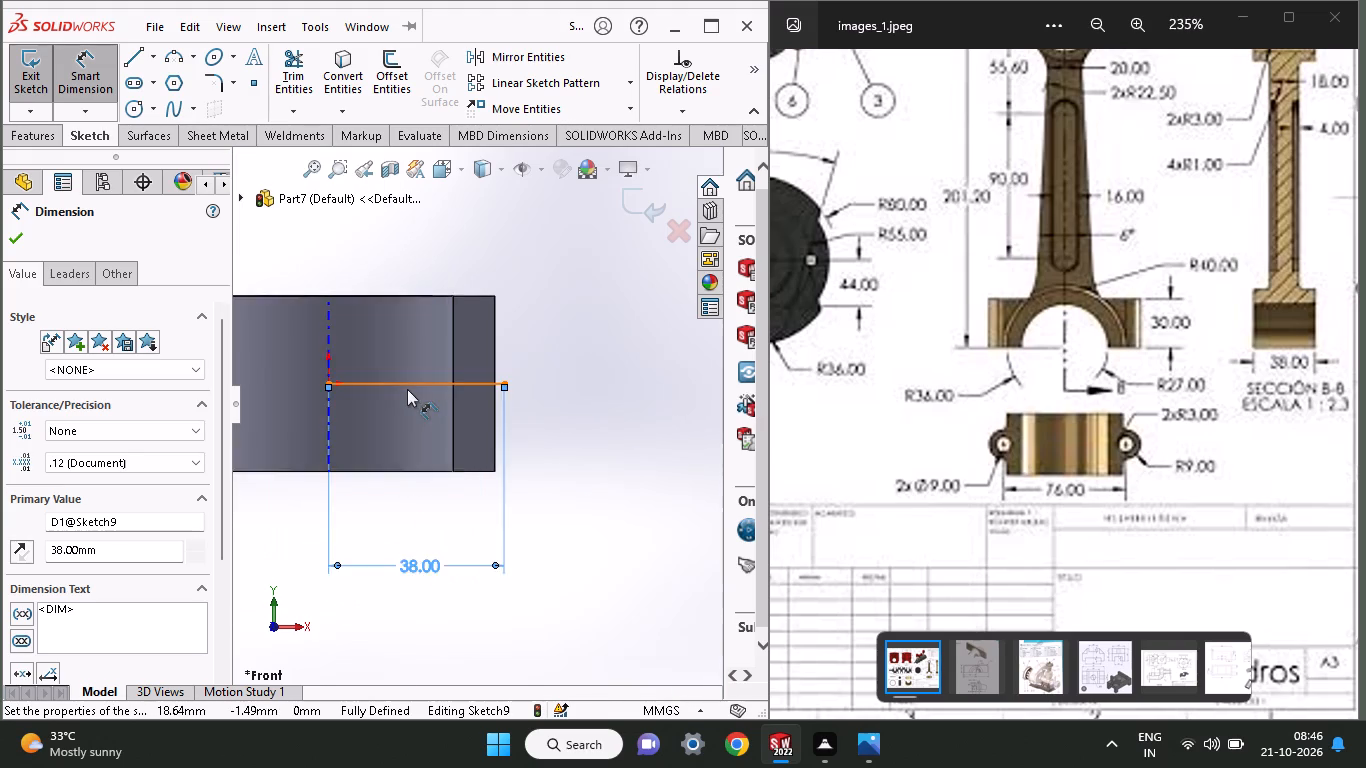
{"action": "scroll", "coordinate": [407, 389], "scroll_direction": "down", "scroll_amount": 4, "text": "ctrl"}
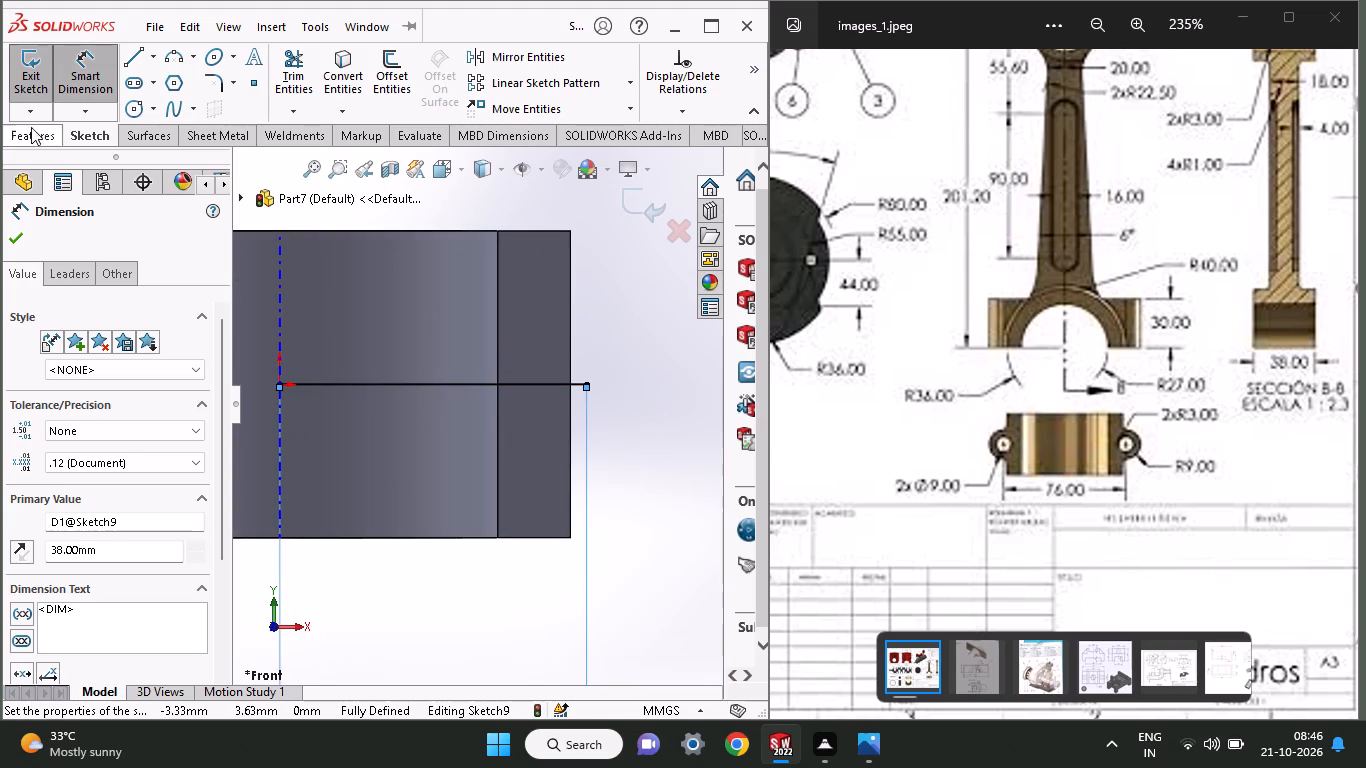
{"action": "left_click", "coordinate": [132, 116]}
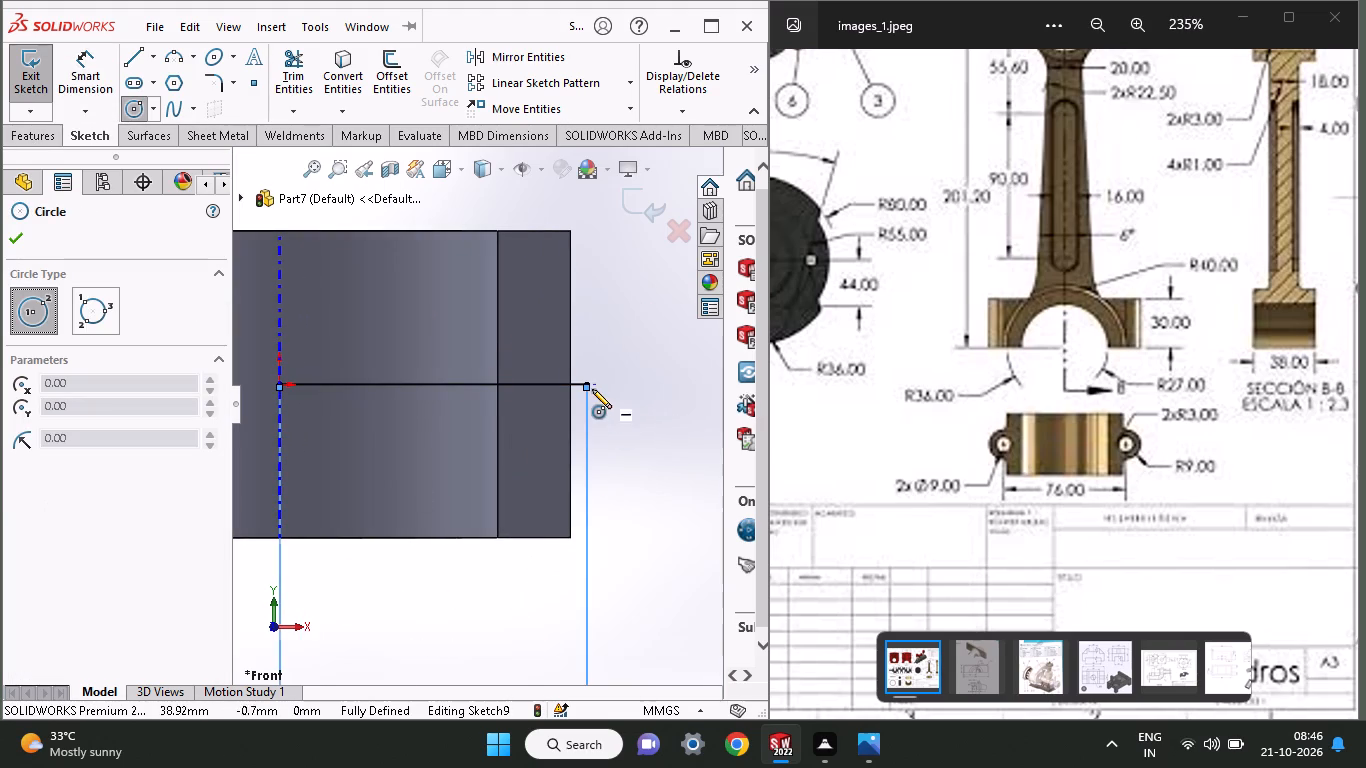
{"action": "left_click", "coordinate": [592, 389]}
{"action": "left_click", "coordinate": [594, 424]}
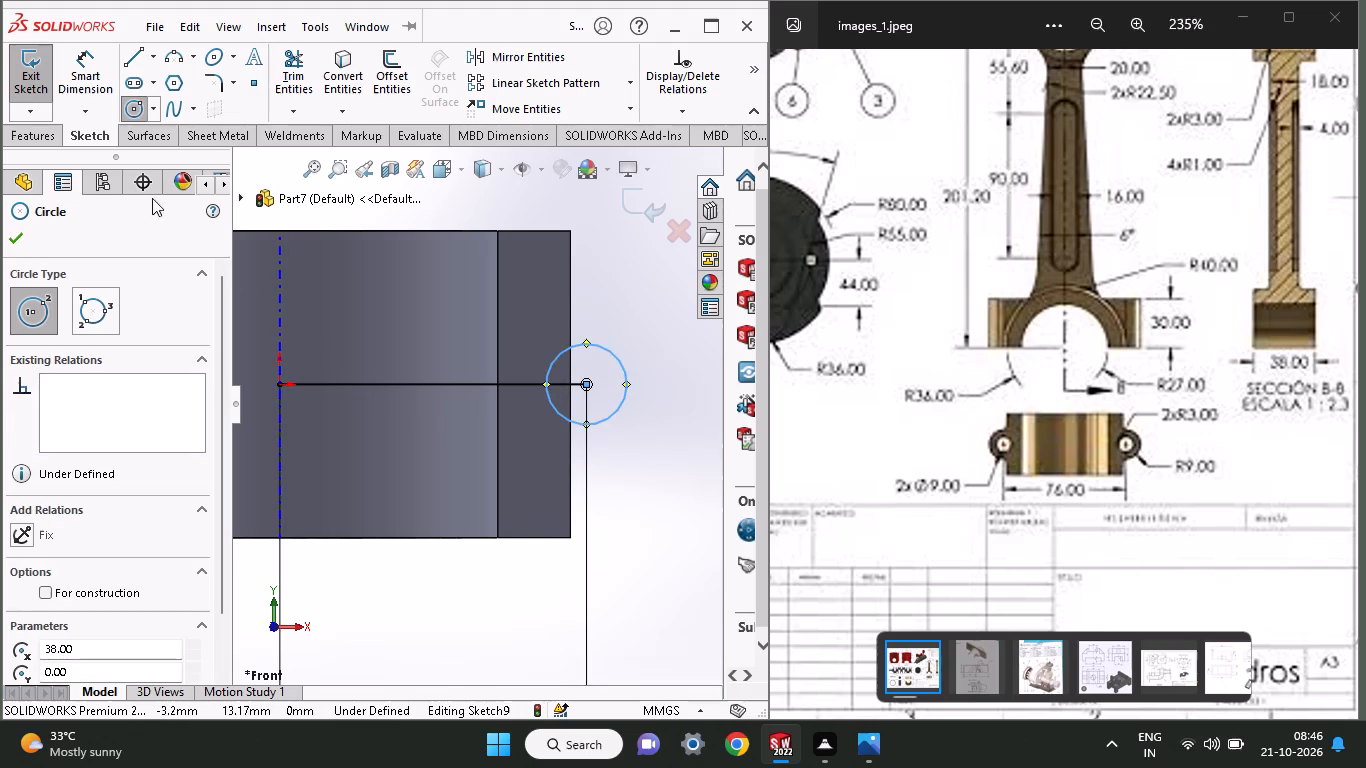
Dimension the circle at the line's outer endpoint to 18 mm diameter.
{"action": "left_click", "coordinate": [72, 63]}
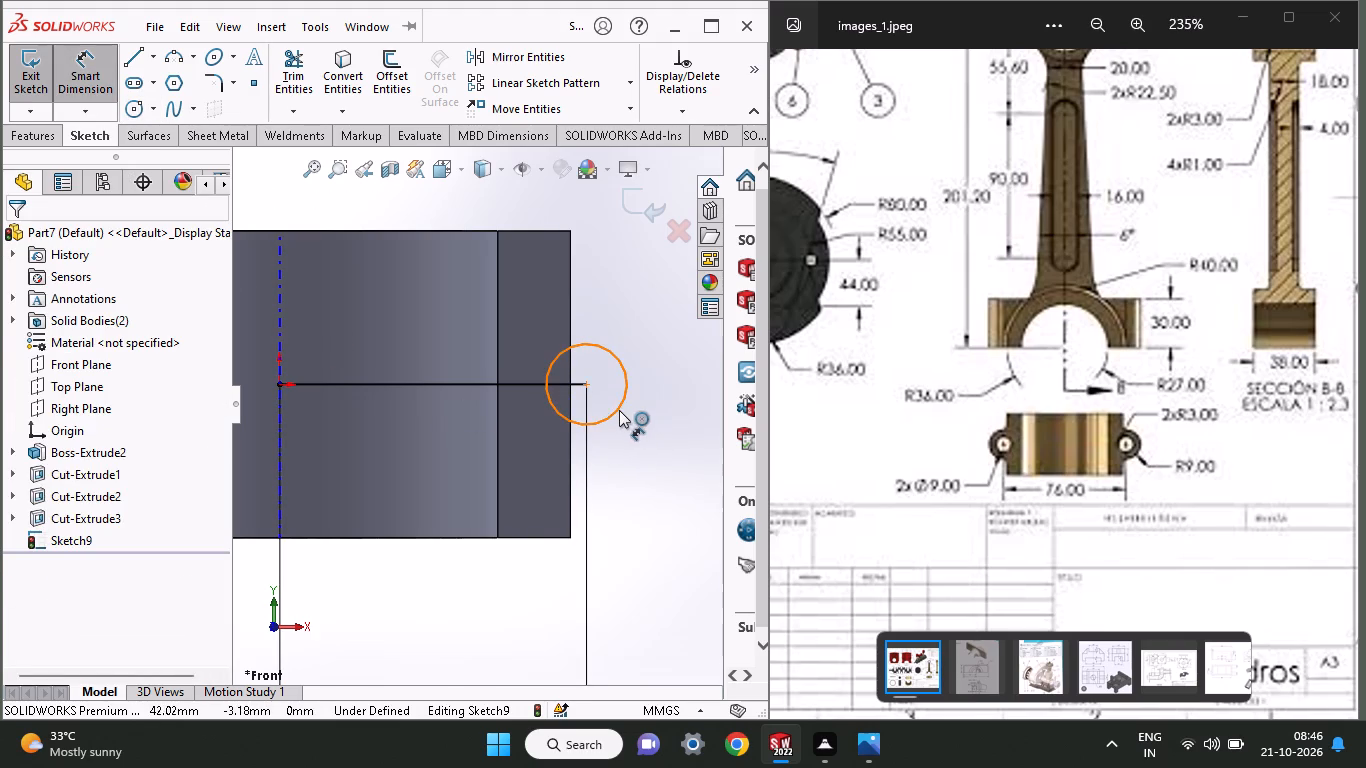
{"action": "left_click", "coordinate": [619, 410]}
{"action": "left_click", "coordinate": [636, 493]}
{"action": "type", "text": "18"}
{"action": "key", "text": "Return"}
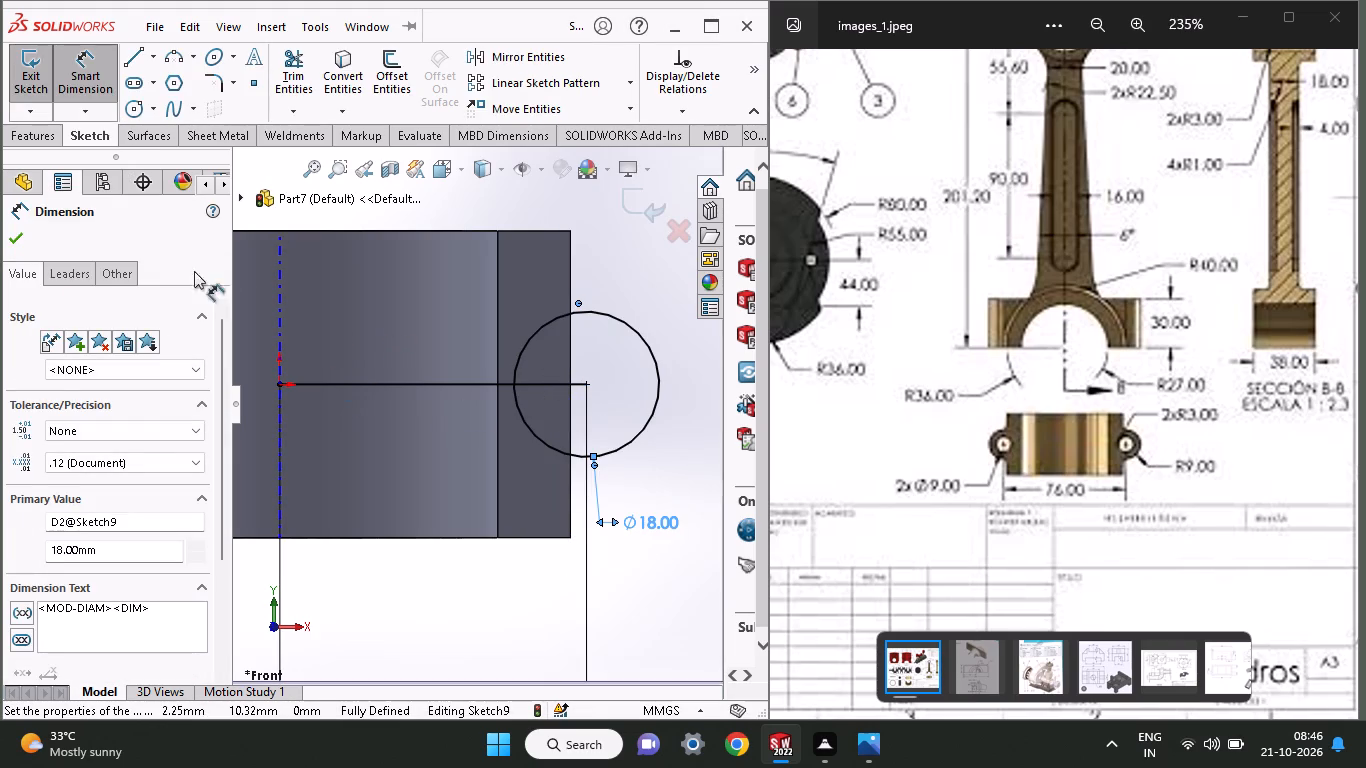
{"action": "left_click", "coordinate": [12, 234]}
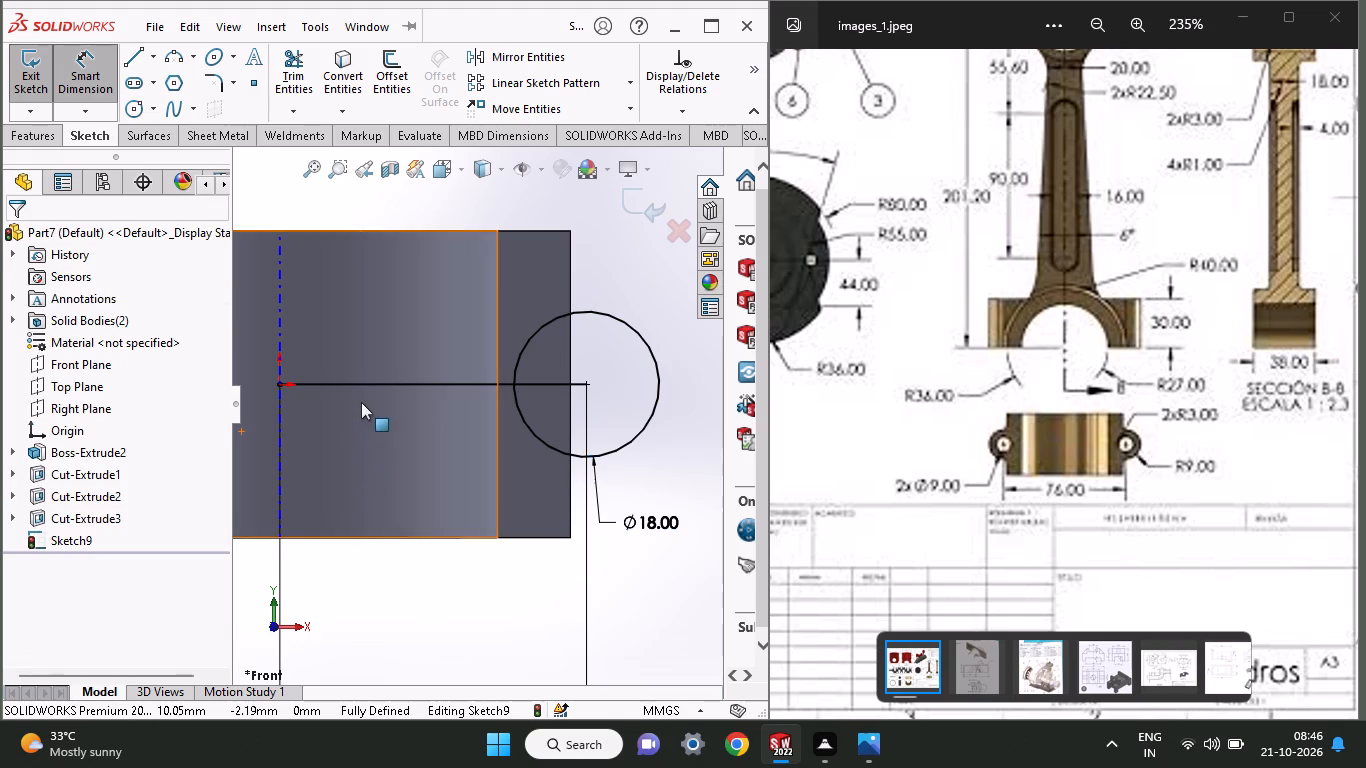
Delete the 38 mm horizontal line with its dimension, keeping the 18 mm circle.
{"action": "right_click", "coordinate": [365, 386]}
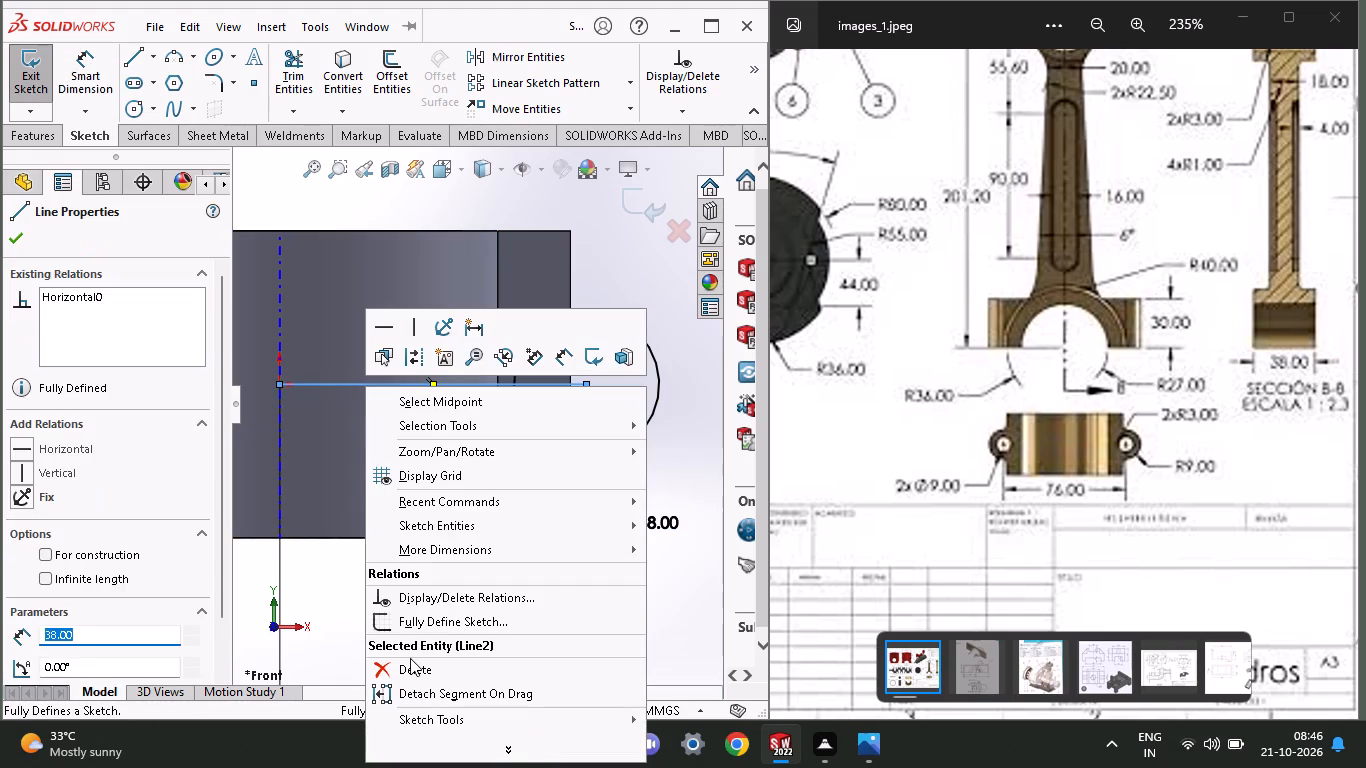
{"action": "left_click", "coordinate": [410, 658]}
{"action": "left_click", "coordinate": [850, 410]}
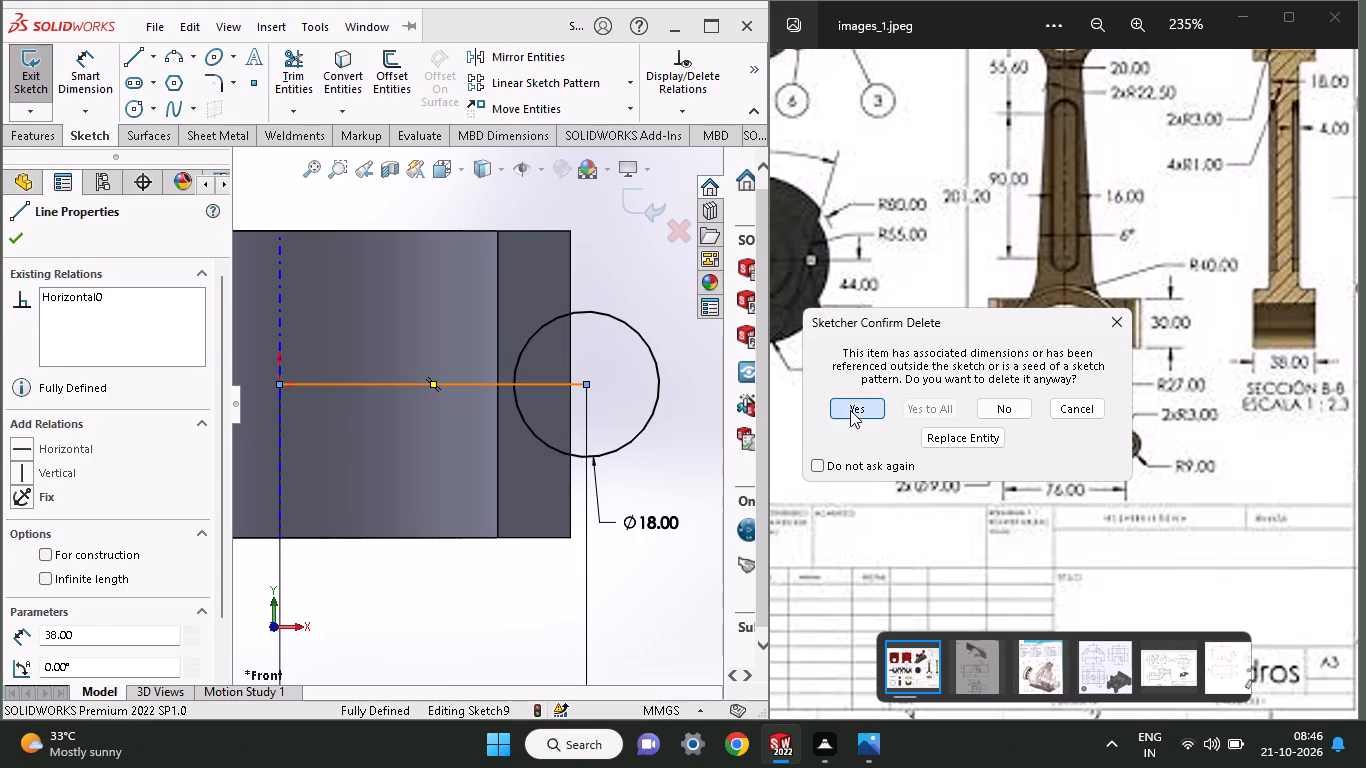
Extrude the 18 mm circle as a blind boss 30 mm deep, reversed to run alongside the big end.
{"action": "middle_click_drag", "start_coordinate": [638, 369], "coordinate": [633, 365]}
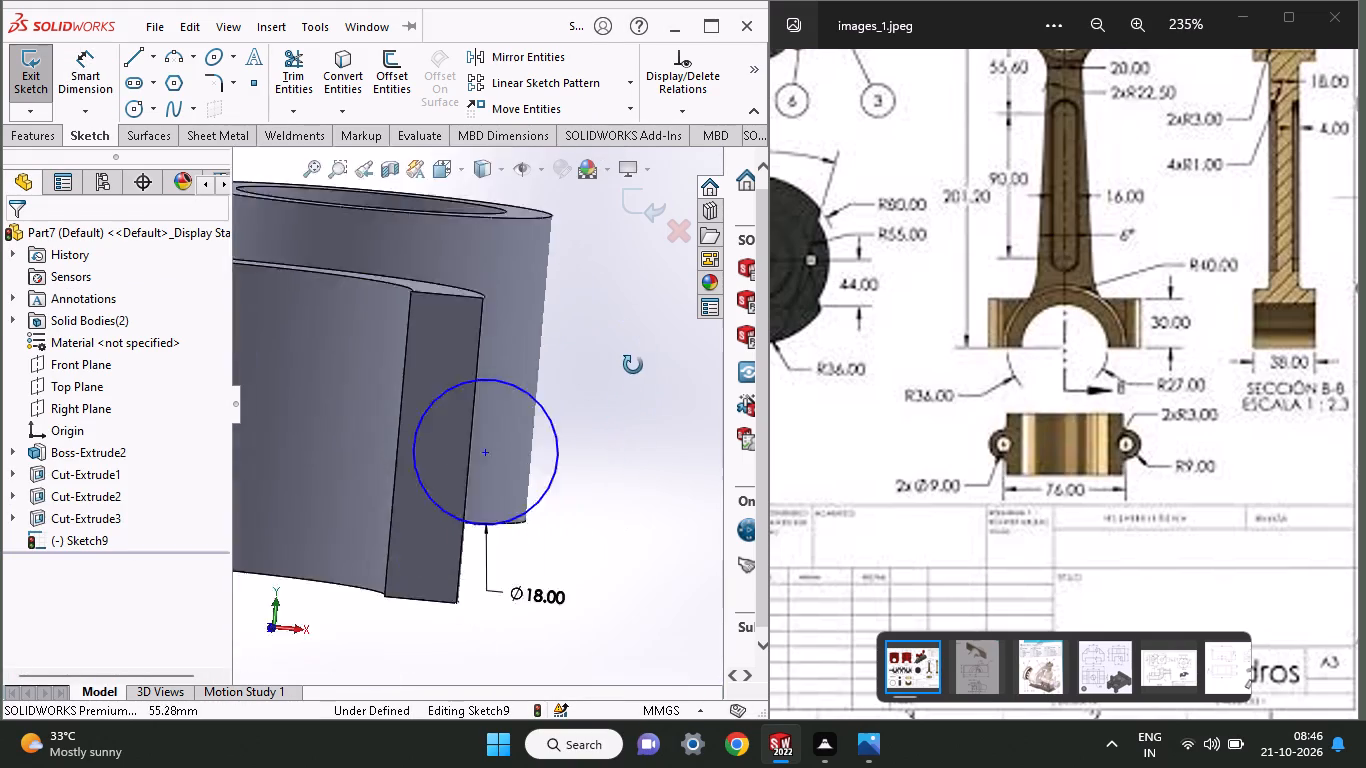
{"action": "middle_click_drag", "start_coordinate": [633, 365], "coordinate": [616, 373]}
{"action": "left_click", "coordinate": [34, 134]}
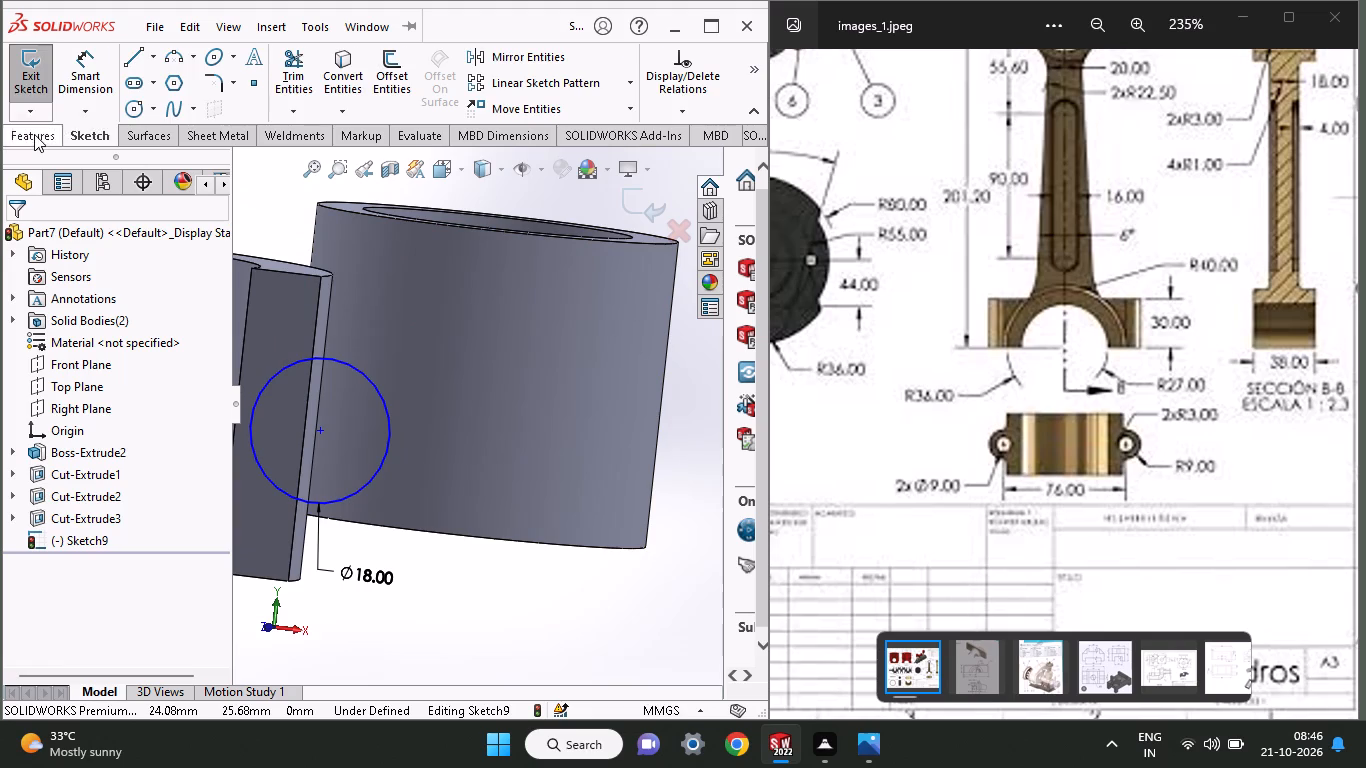
{"action": "left_click", "coordinate": [51, 85]}
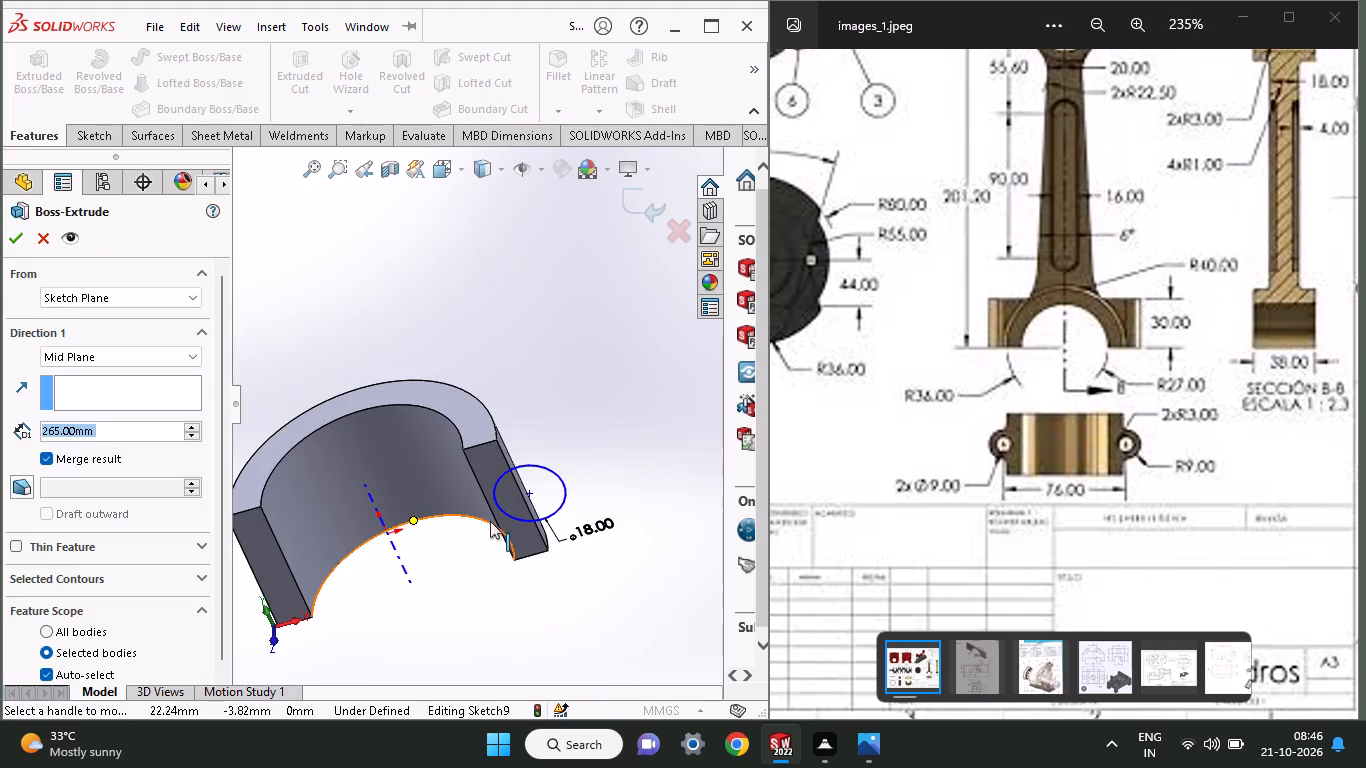
{"action": "left_click", "coordinate": [81, 355]}
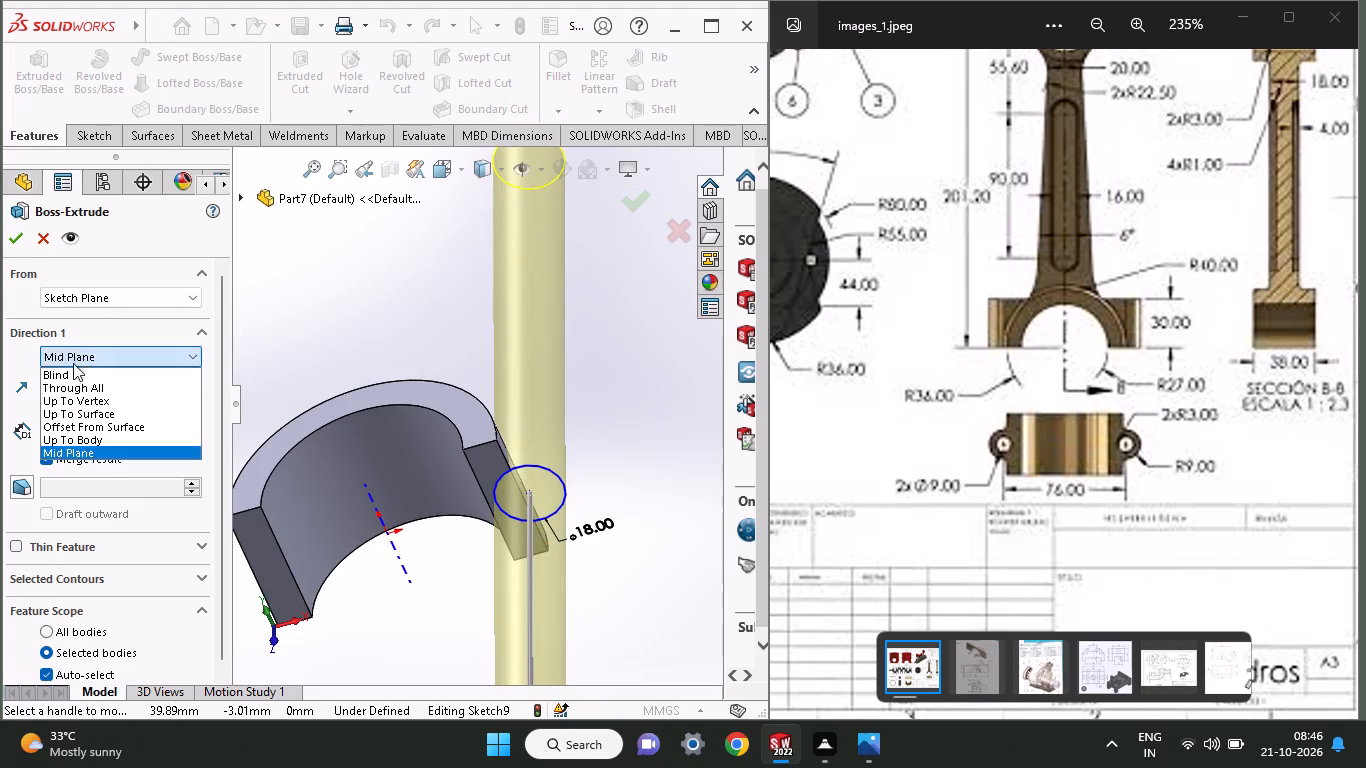
{"action": "left_click", "coordinate": [72, 373]}
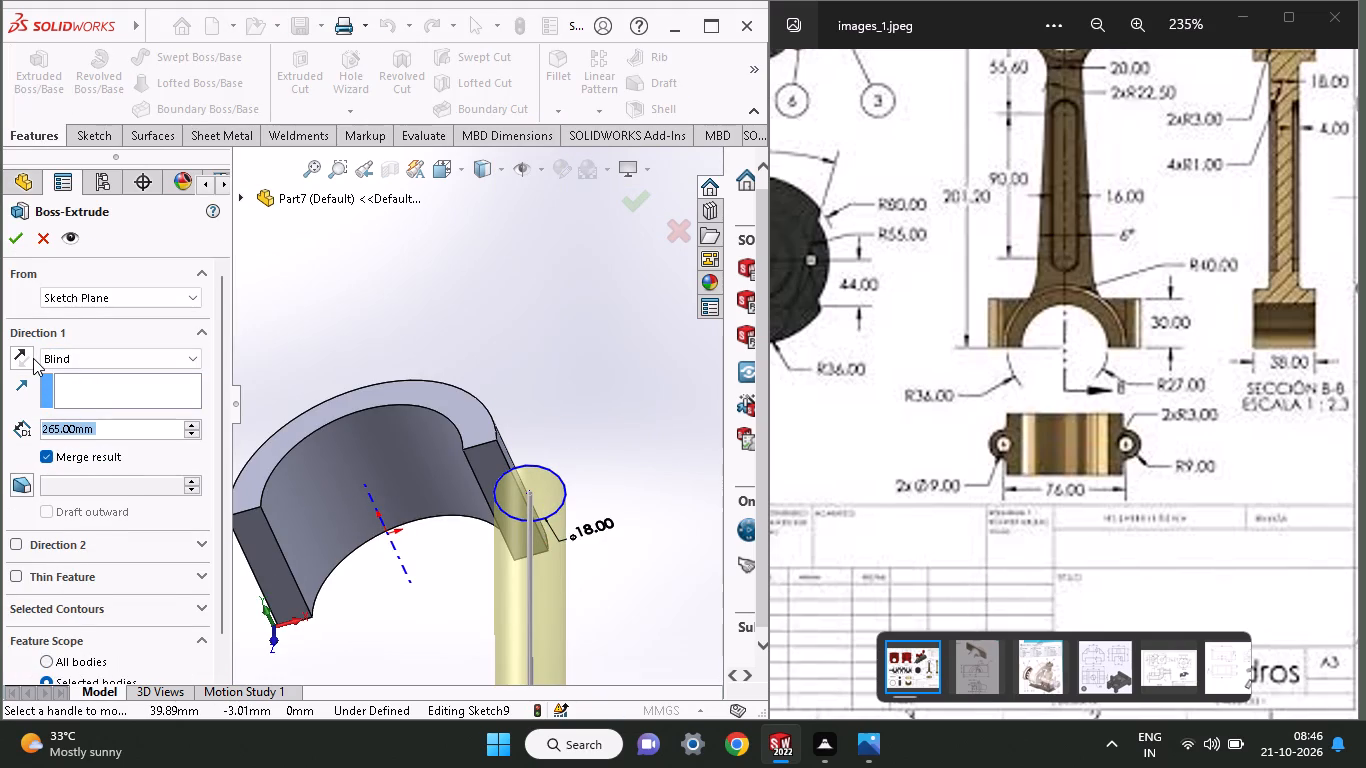
{"action": "left_click", "coordinate": [33, 358]}
{"action": "left_click_drag", "start_coordinate": [116, 434], "coordinate": [8, 438]}
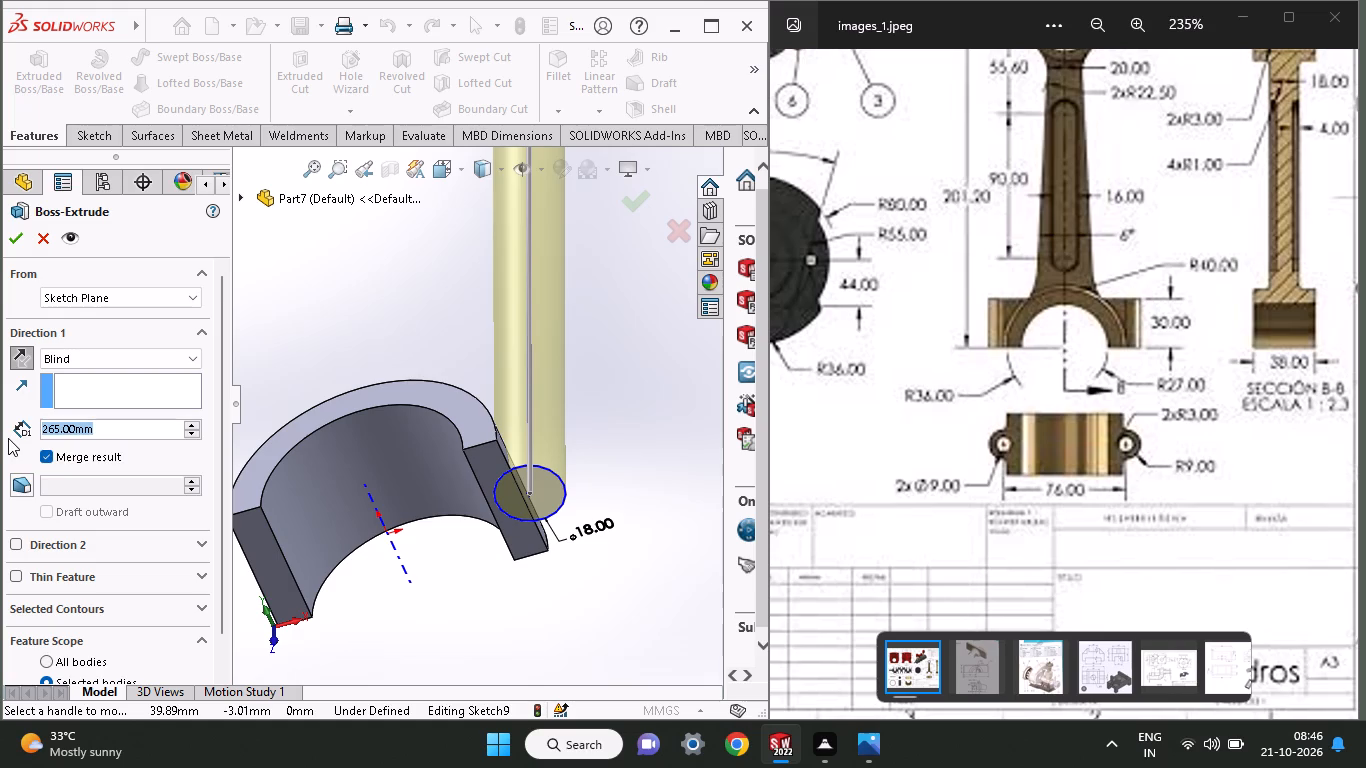
{"action": "type", "text": "30"}
{"action": "key", "text": "Return"}
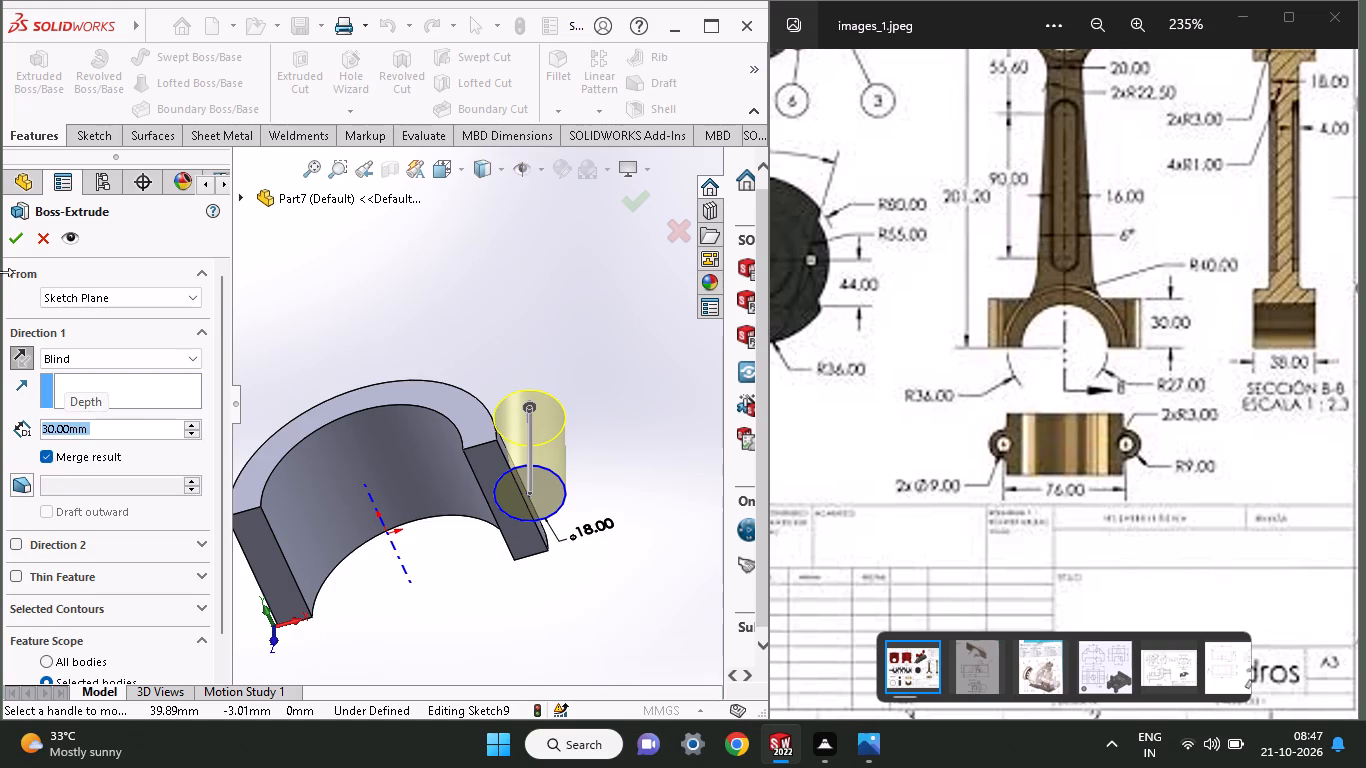
{"action": "left_click", "coordinate": [19, 240]}
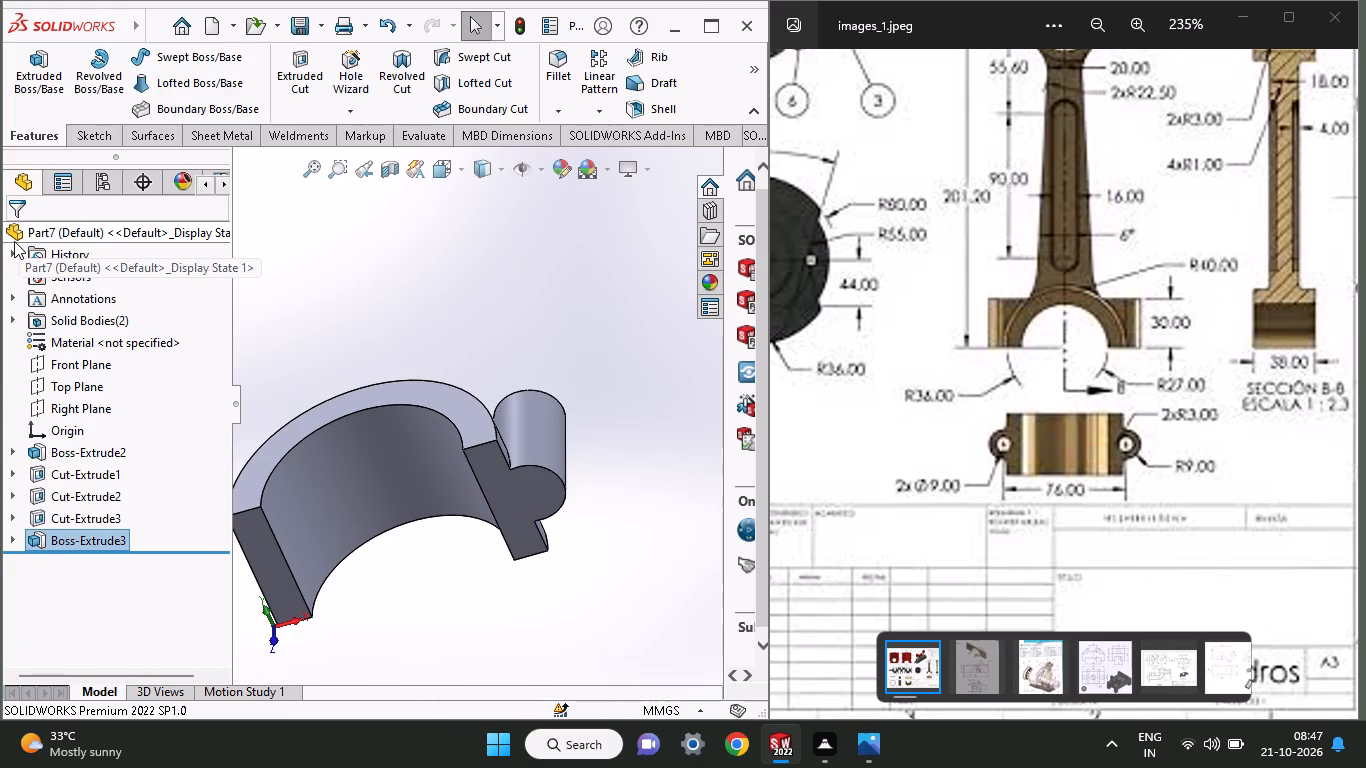
On the big end's opposite flat split face, sketch a circle about 14.5 mm in diameter, level with the origin and overlapping the outer edge.
{"action": "middle_click_drag", "start_coordinate": [473, 406], "coordinate": [427, 310]}
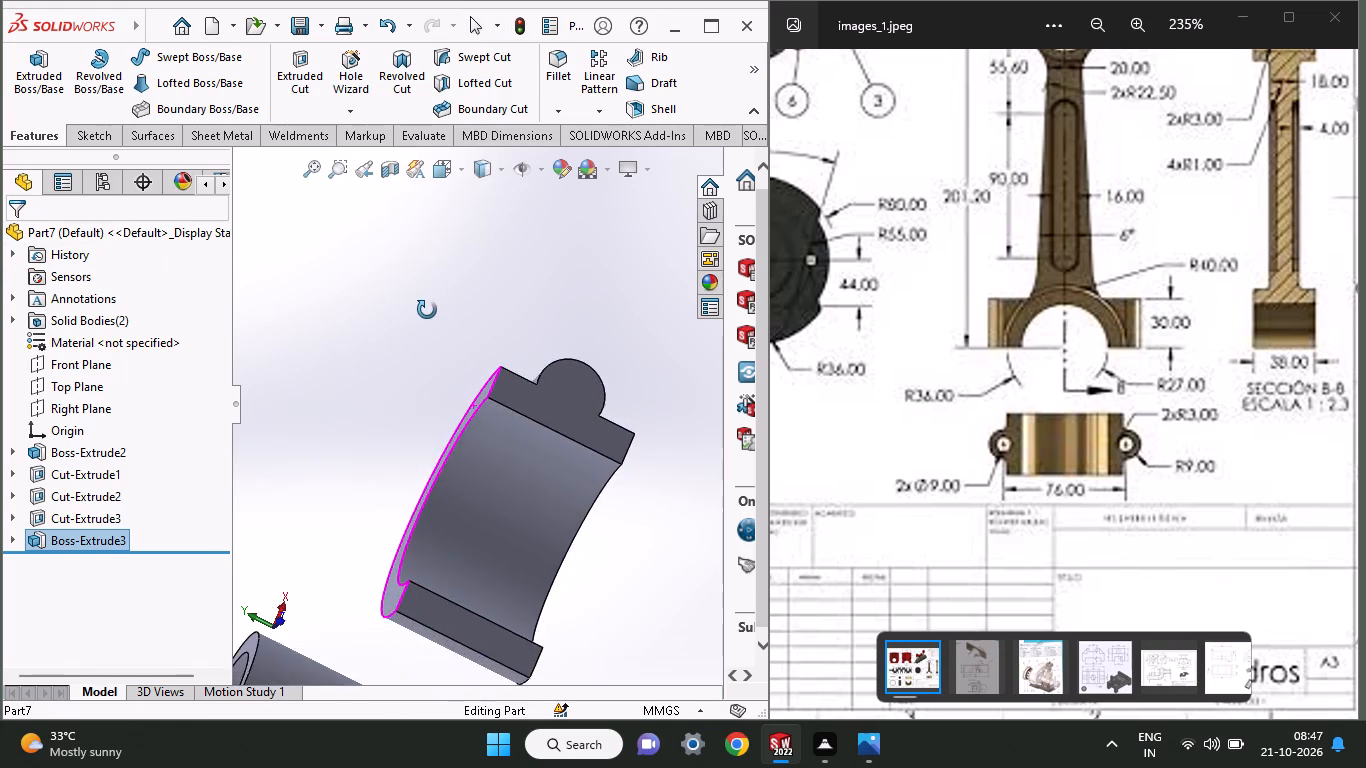
{"action": "middle_click_drag", "start_coordinate": [427, 310], "coordinate": [445, 281]}
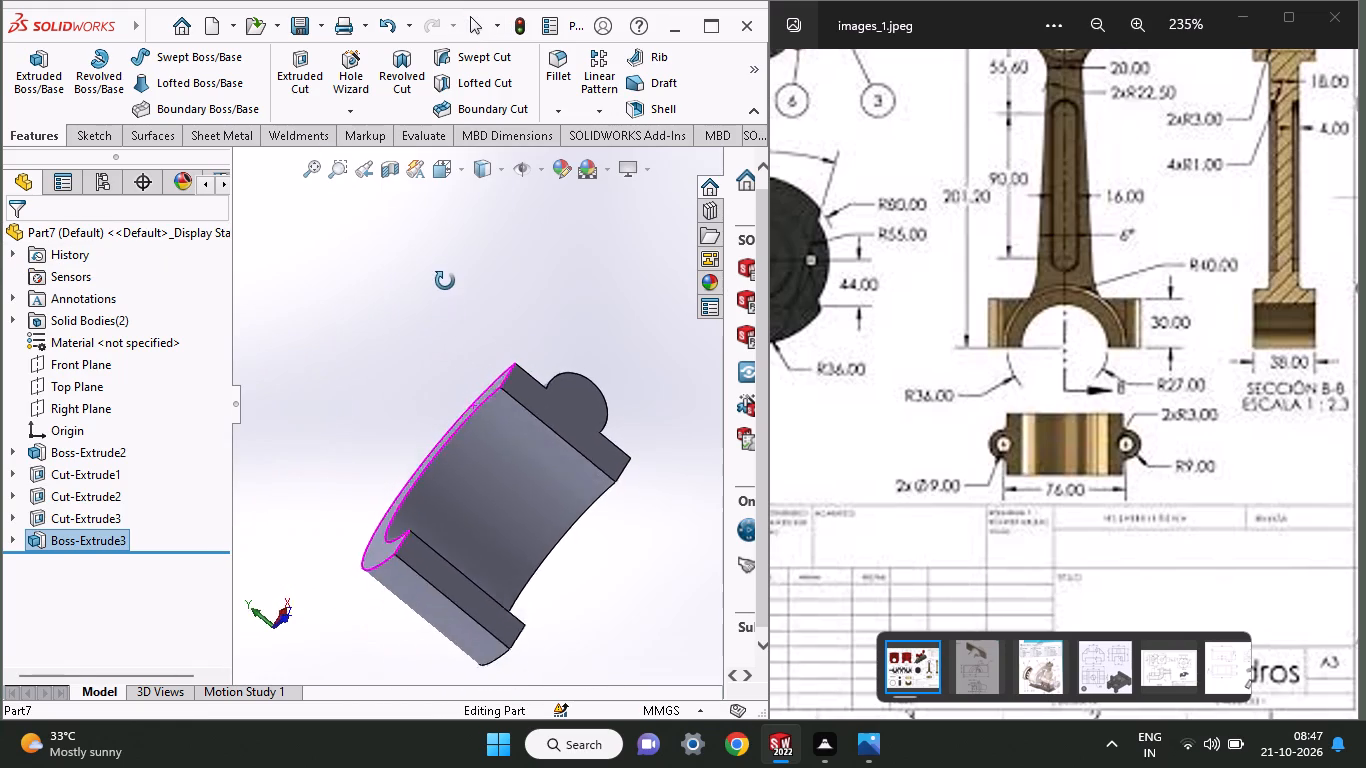
{"action": "middle_click_drag", "start_coordinate": [445, 281], "coordinate": [420, 341]}
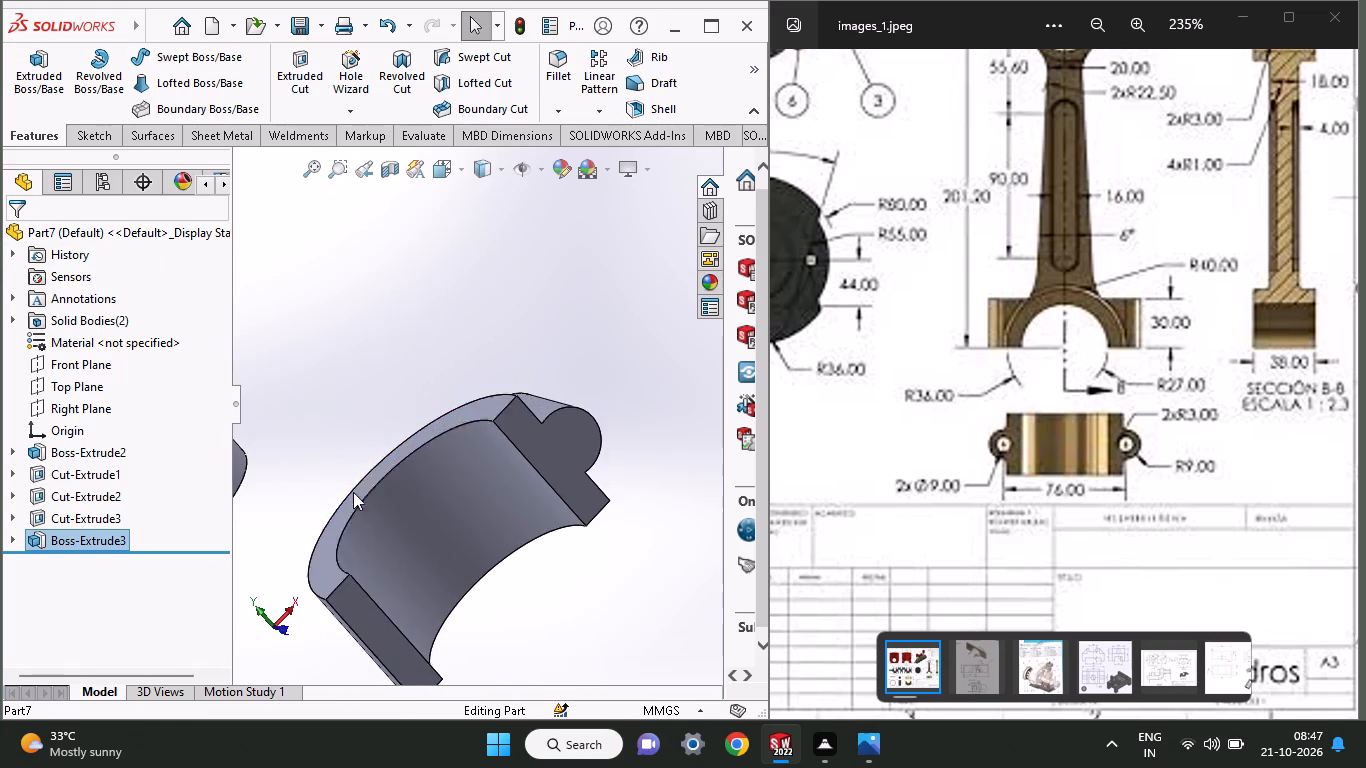
{"action": "left_click", "coordinate": [360, 620]}
{"action": "left_click", "coordinate": [442, 563]}
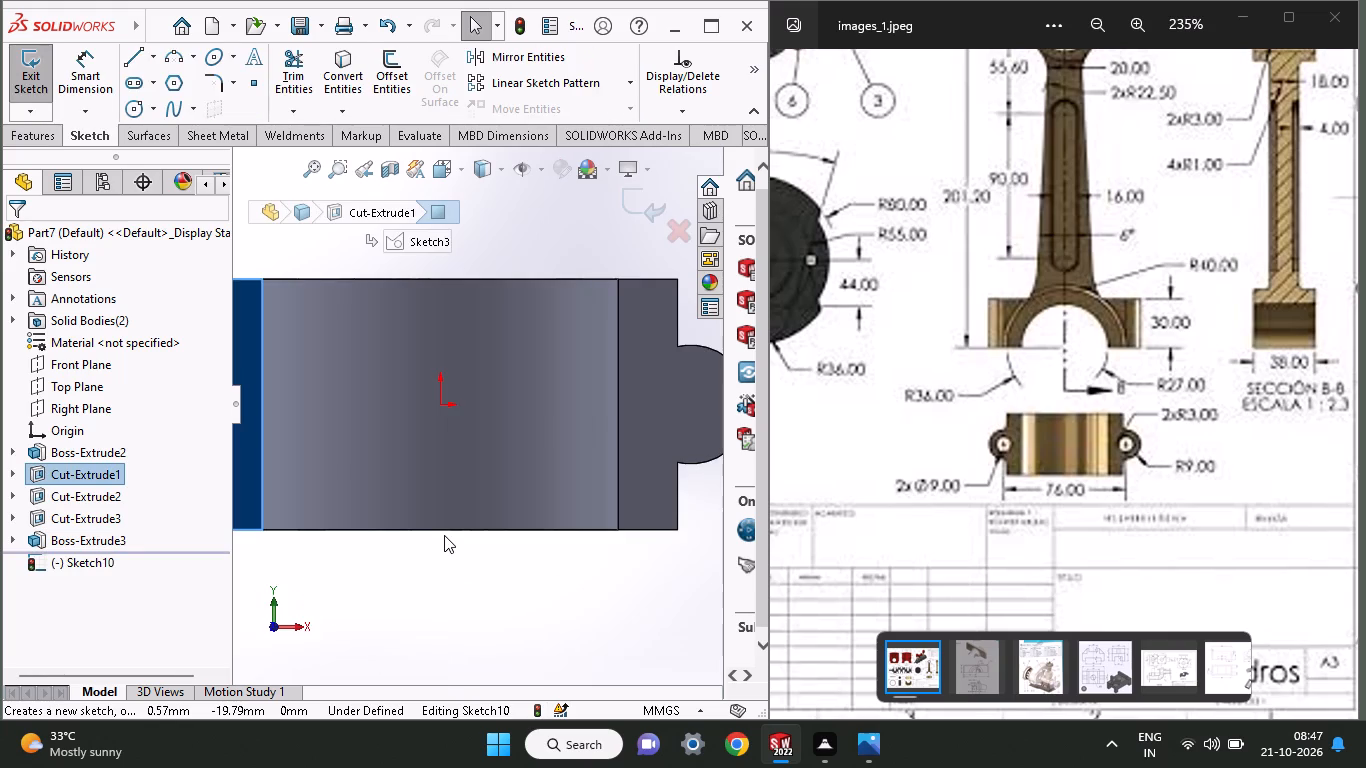
{"action": "scroll", "coordinate": [444, 535], "scroll_direction": "up", "scroll_amount": 4, "text": "ctrl"}
{"action": "scroll", "coordinate": [311, 407], "scroll_direction": "down", "scroll_amount": 3, "text": "ctrl"}
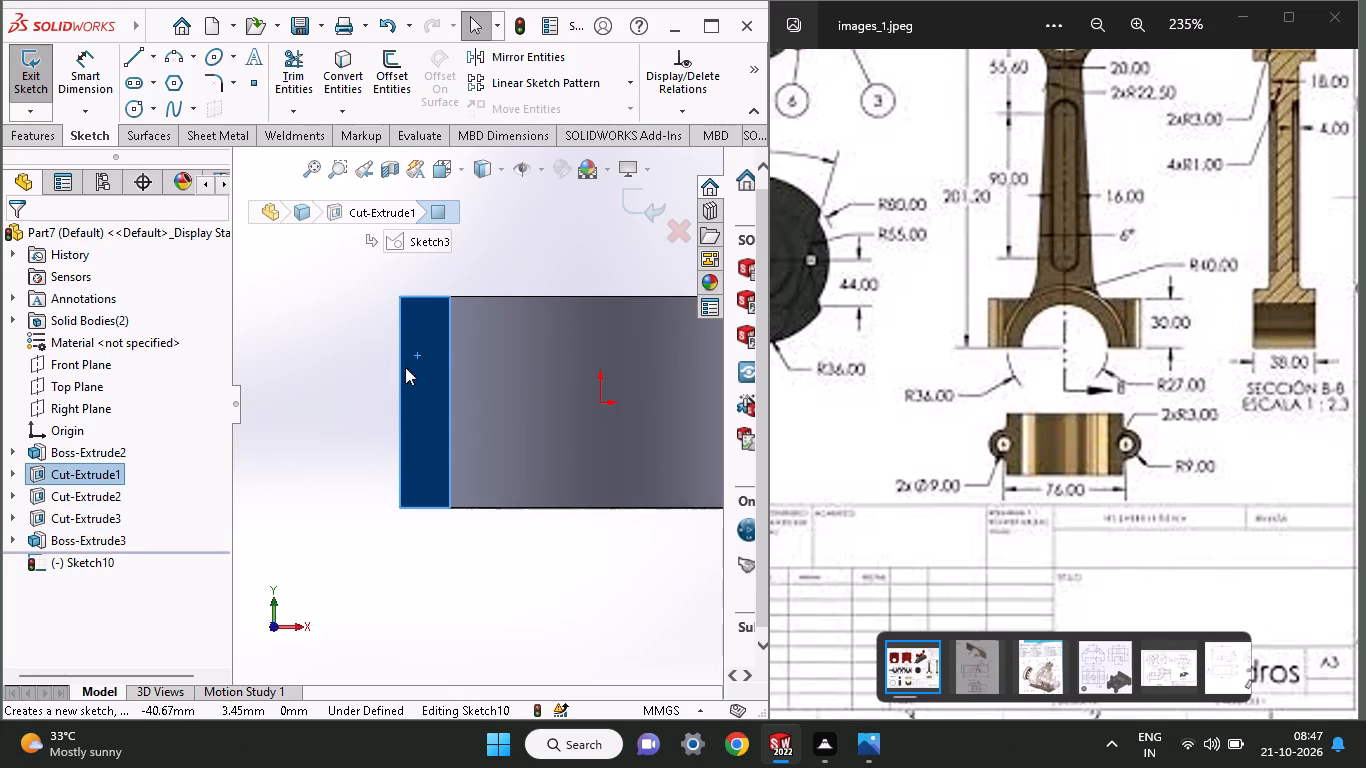
{"action": "left_click", "coordinate": [142, 107]}
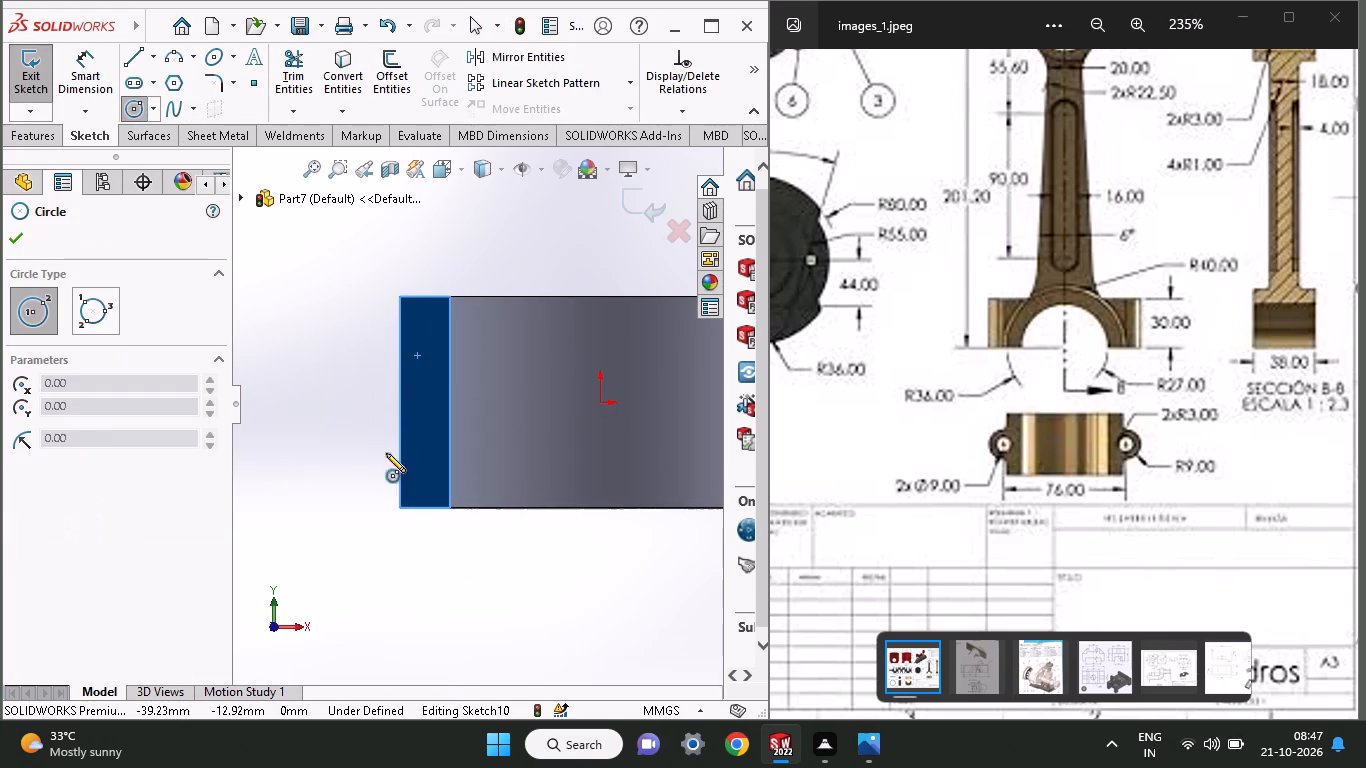
{"action": "left_click", "coordinate": [374, 401]}
{"action": "left_click", "coordinate": [396, 436]}
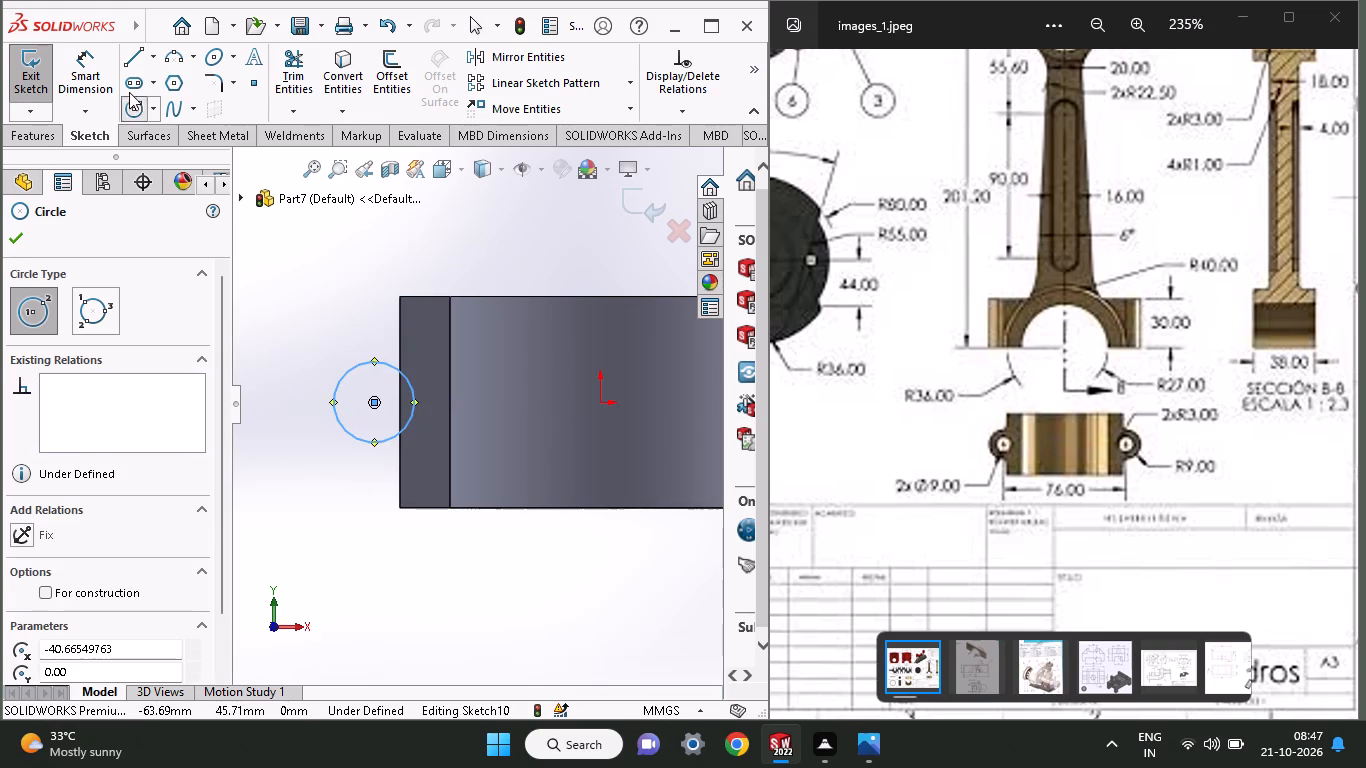
Dimension the new circle on the opposite split face to 18 mm diameter.
{"action": "left_click", "coordinate": [96, 77]}
{"action": "left_click", "coordinate": [376, 365]}
{"action": "left_click", "coordinate": [357, 279]}
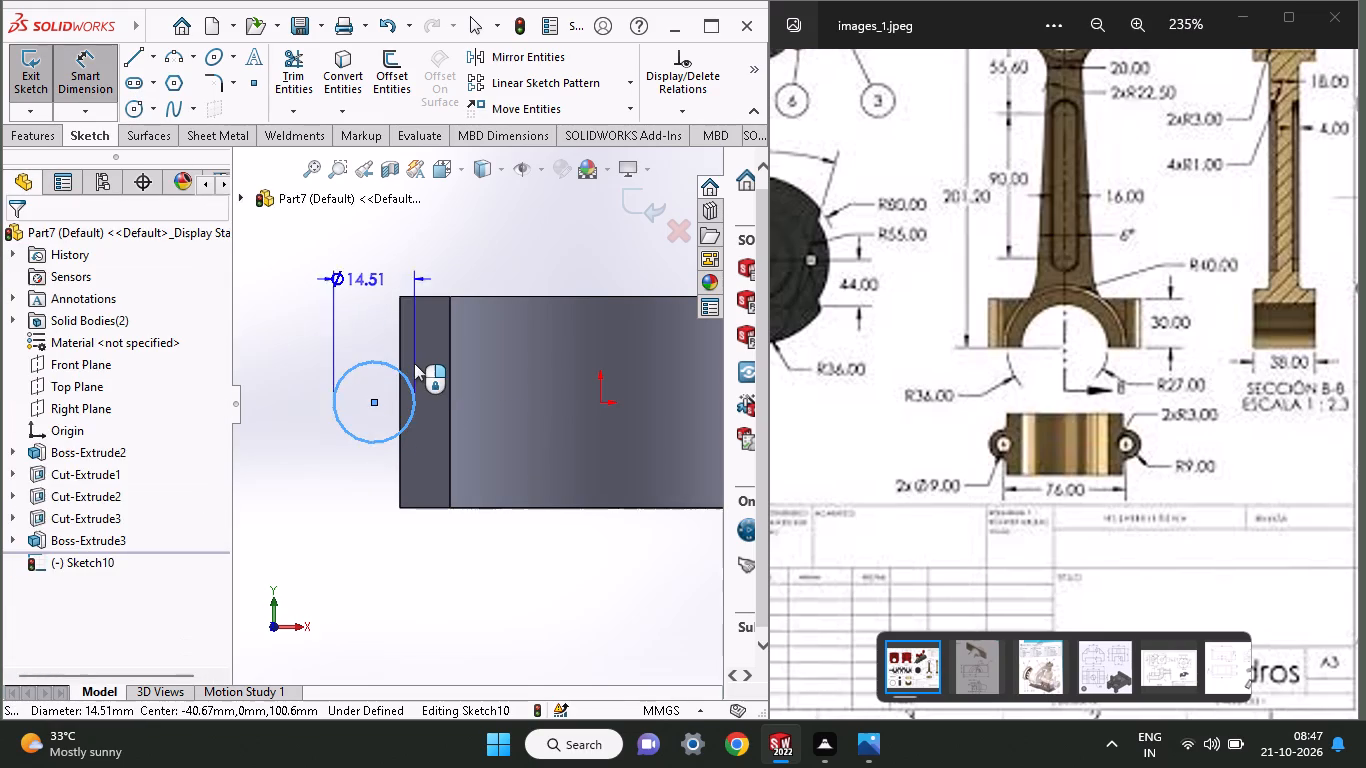
{"action": "type", "text": "18"}
{"action": "key", "text": "Return"}
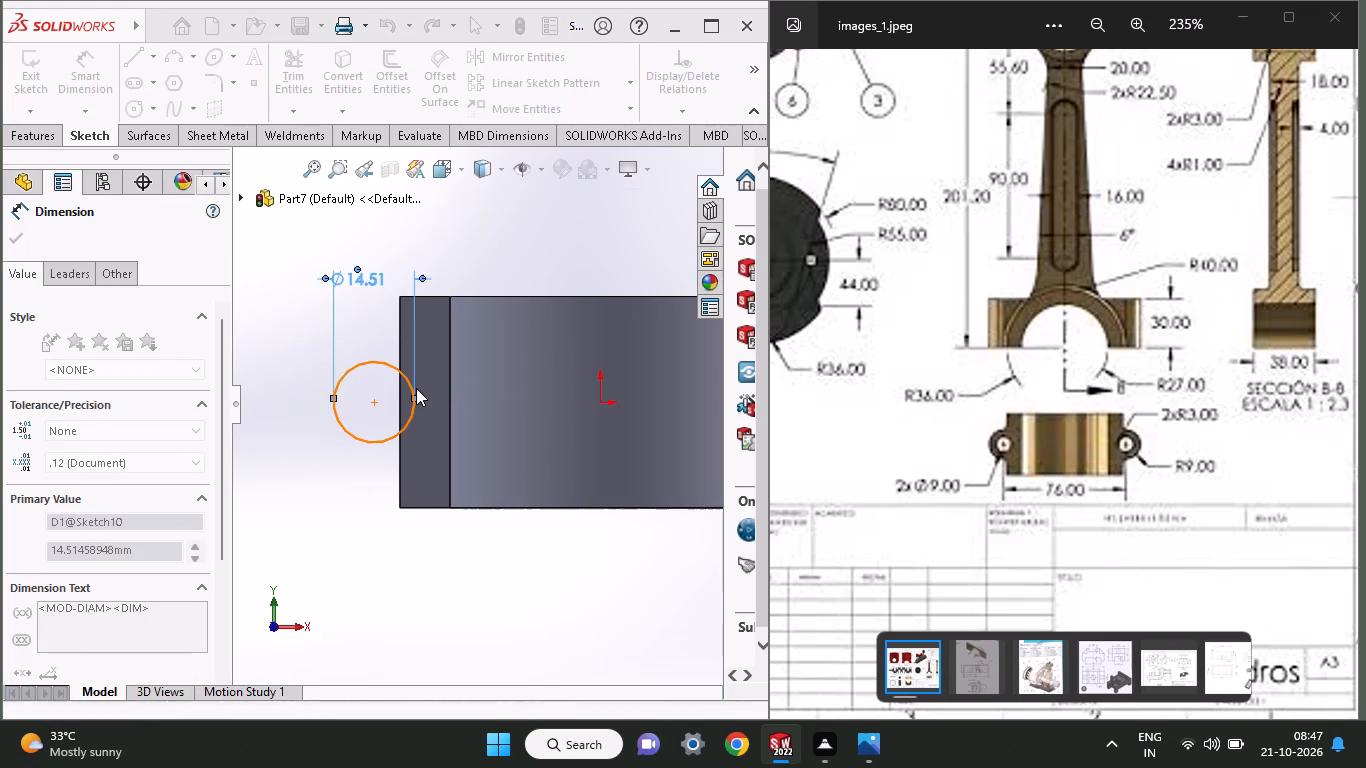
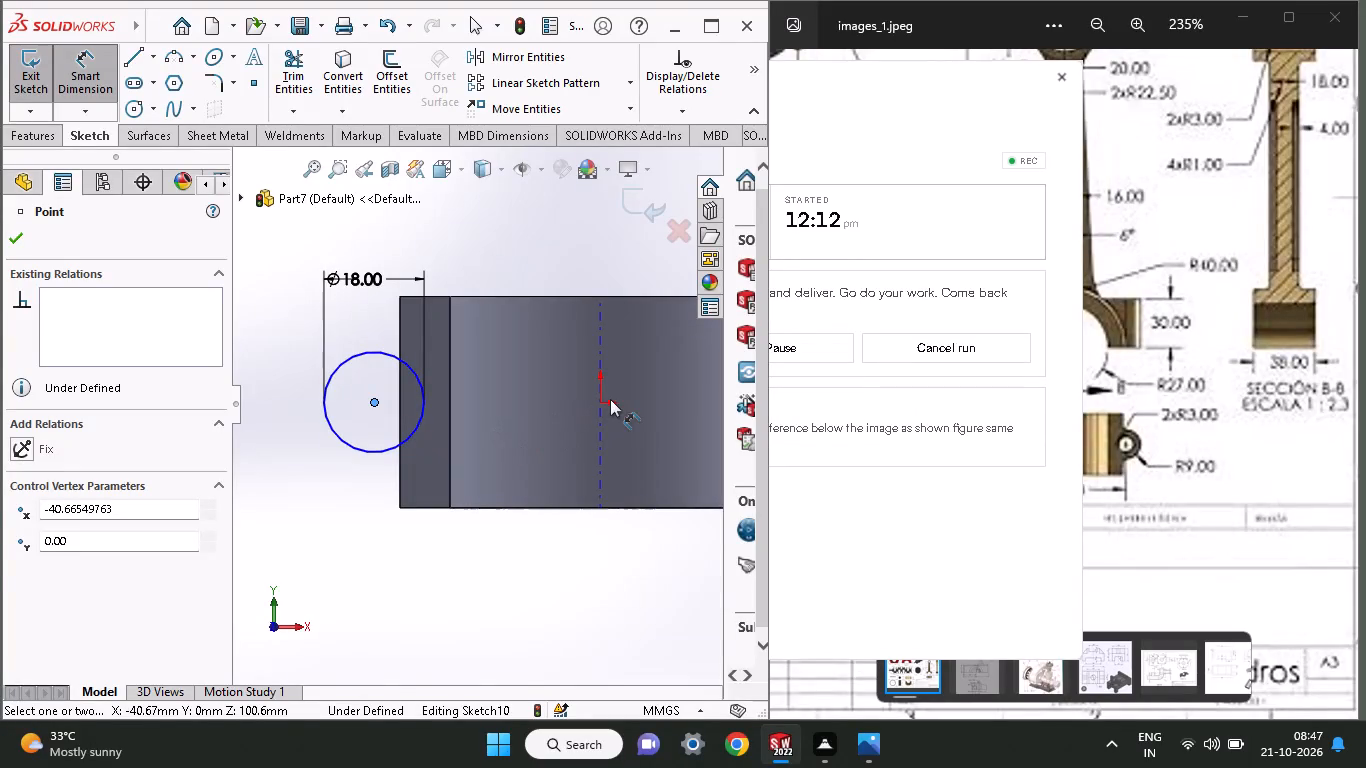
Dimension the new circle's centre 38 mm horizontally from the origin.
{"action": "left_click", "coordinate": [605, 402]}
{"action": "left_click", "coordinate": [514, 512]}
{"action": "left_click", "coordinate": [1131, 459]}
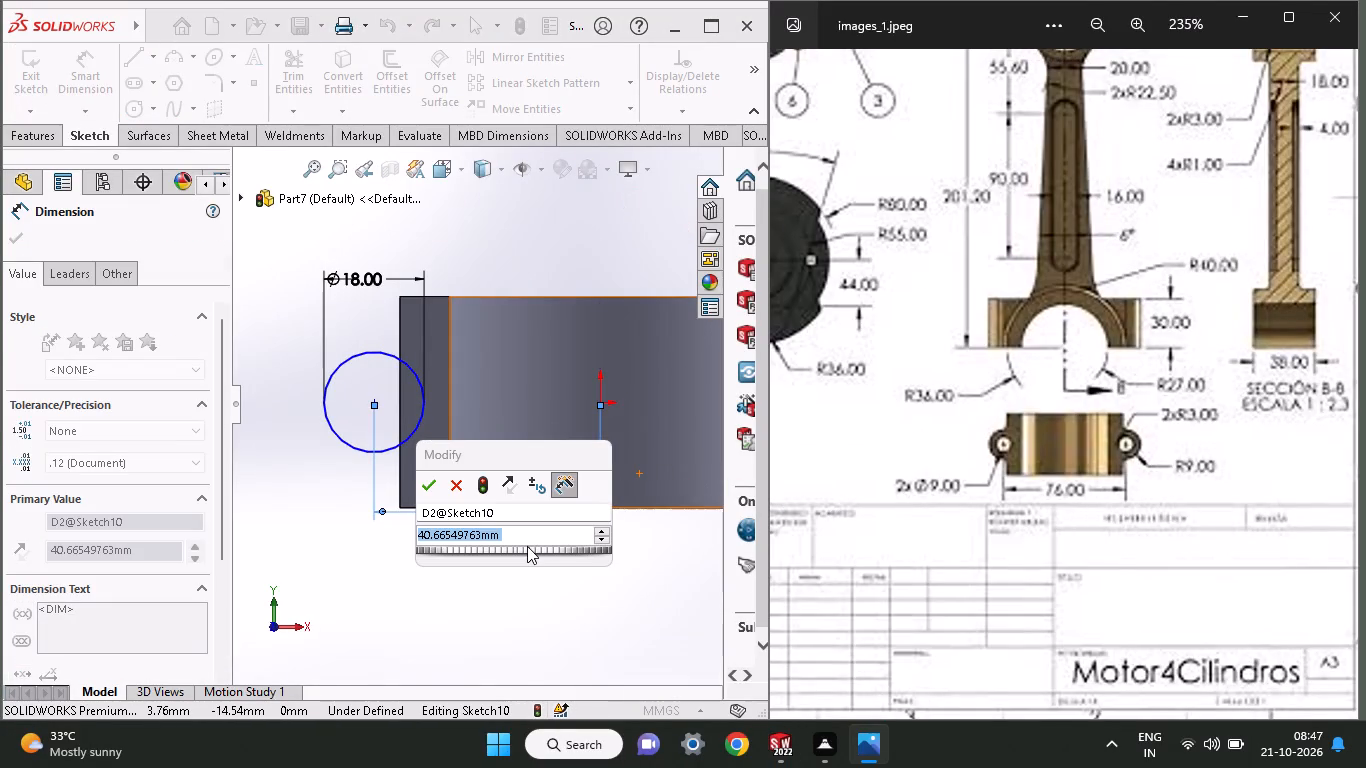
{"action": "type", "text": "38"}
{"action": "key", "text": "Return"}
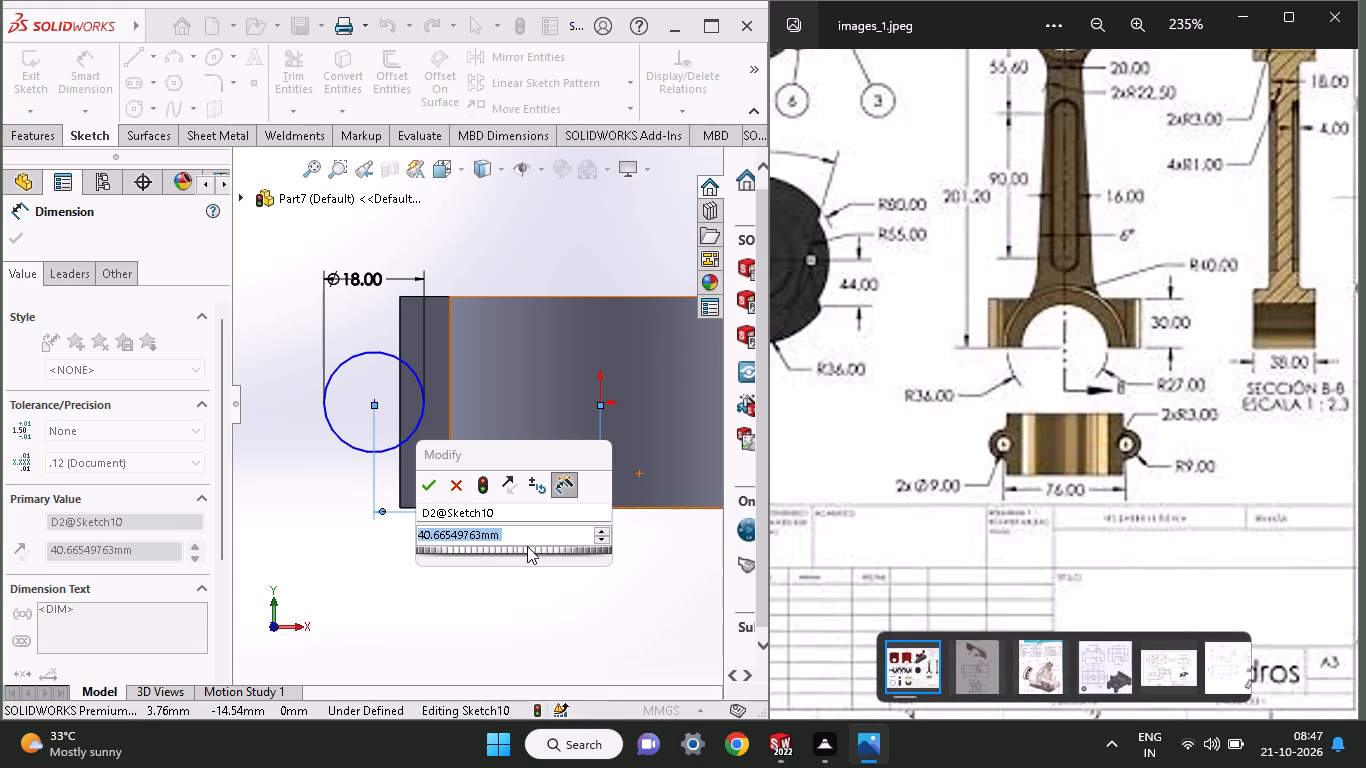
{"action": "left_click", "coordinate": [935, 490]}
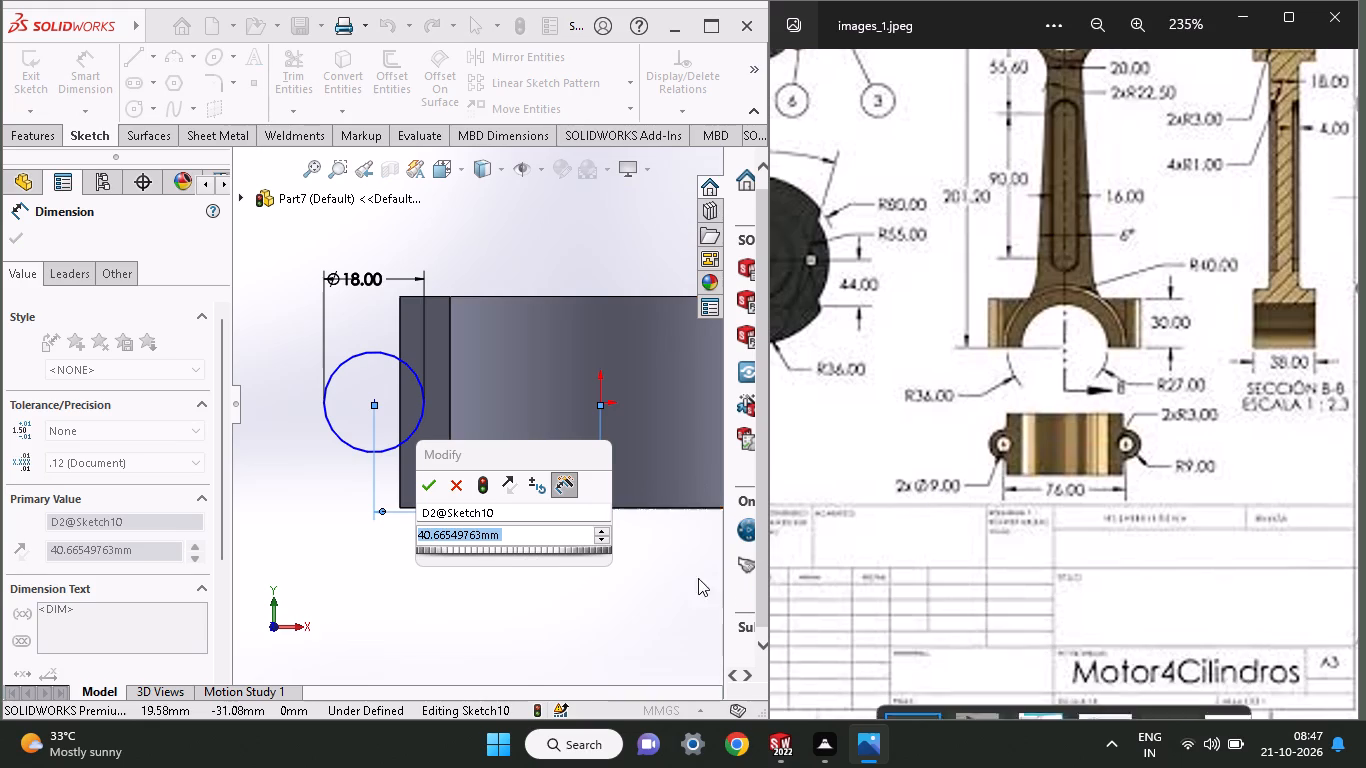
{"action": "left_click_drag", "start_coordinate": [510, 540], "coordinate": [468, 552]}
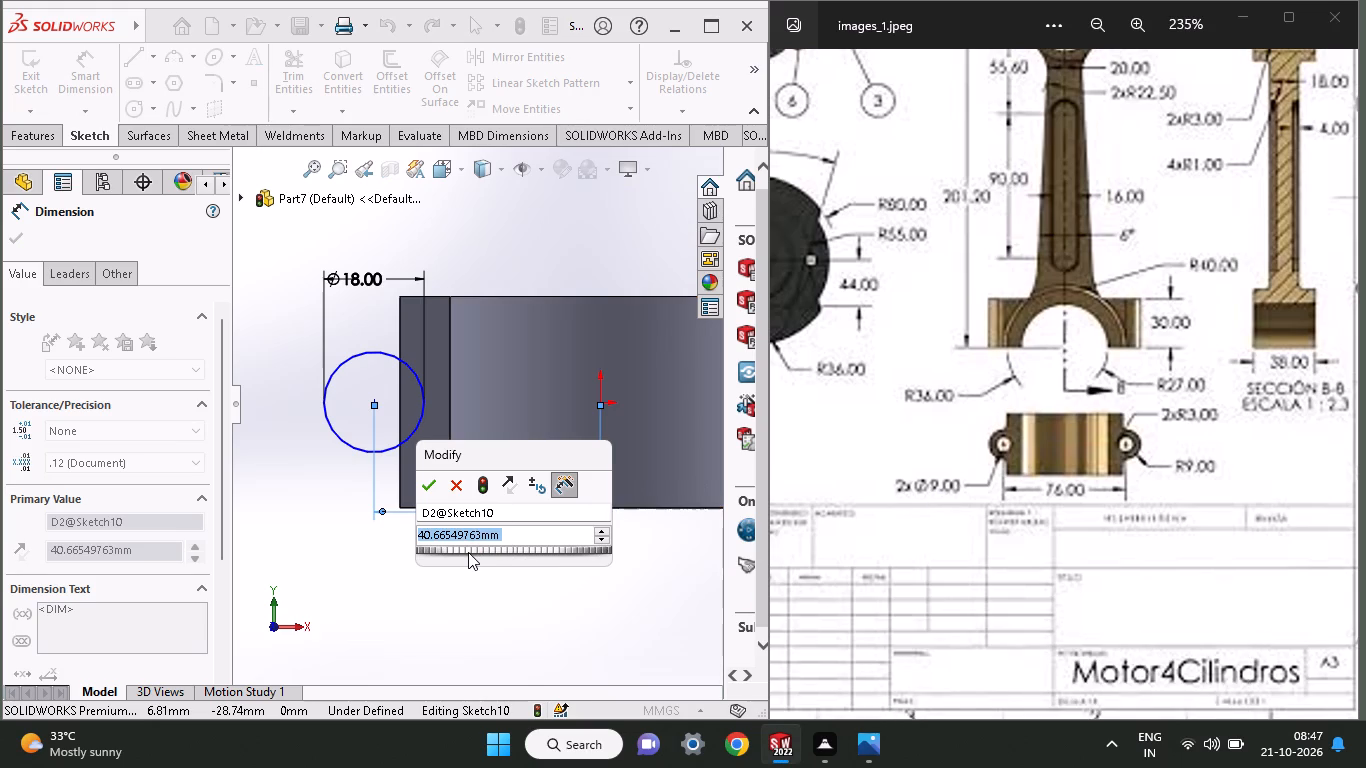
{"action": "type", "text": "38"}
{"action": "key", "text": "Return"}
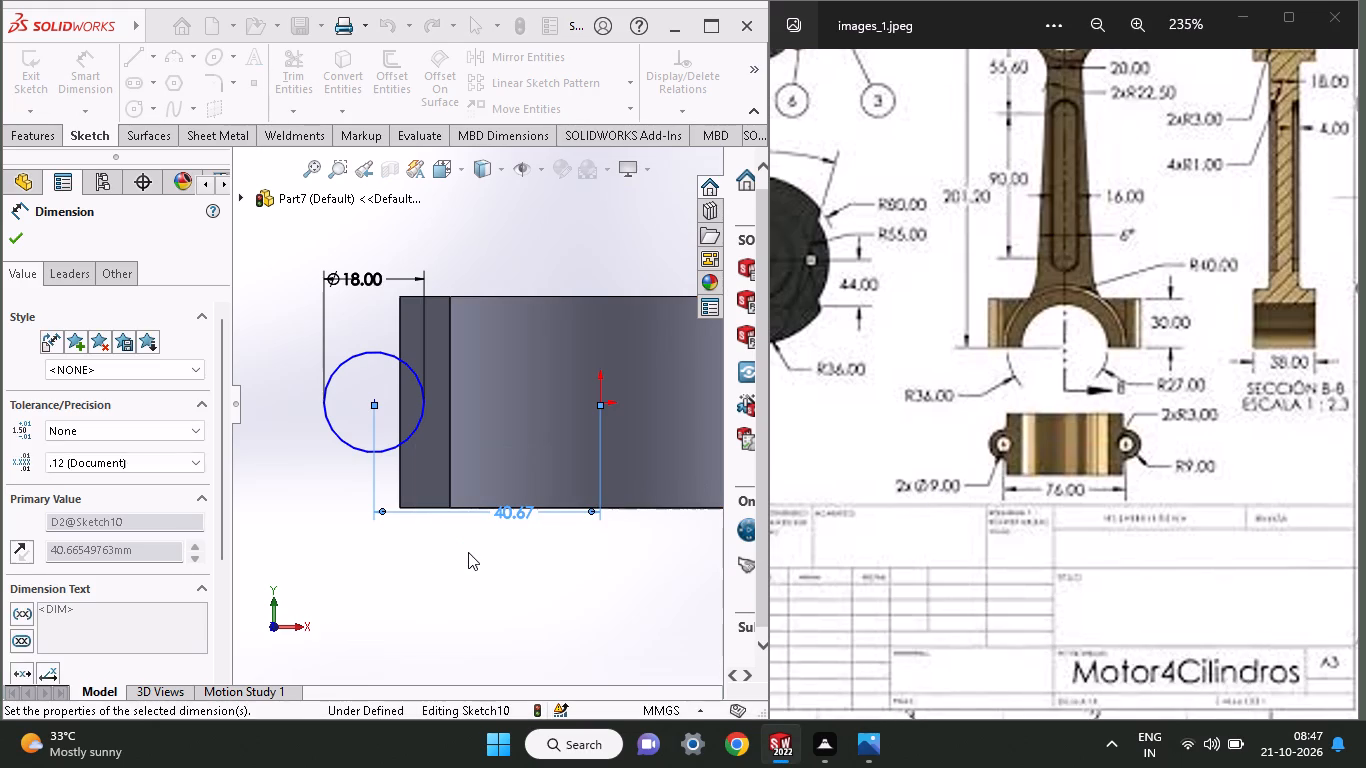
Extrude the 18 mm circle as a blind boss 30 mm deep, reversed to run alongside the big end.
{"action": "left_click", "coordinate": [30, 140]}
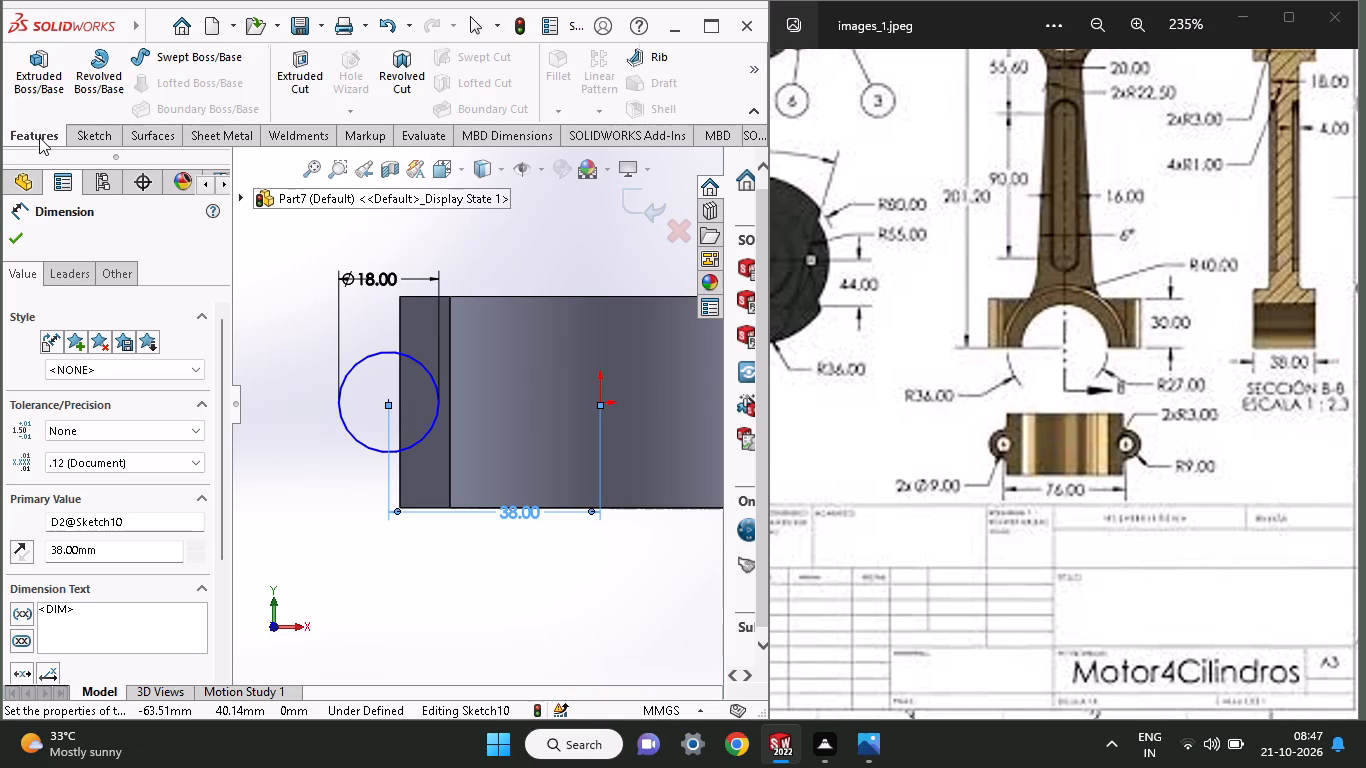
{"action": "left_click", "coordinate": [47, 85]}
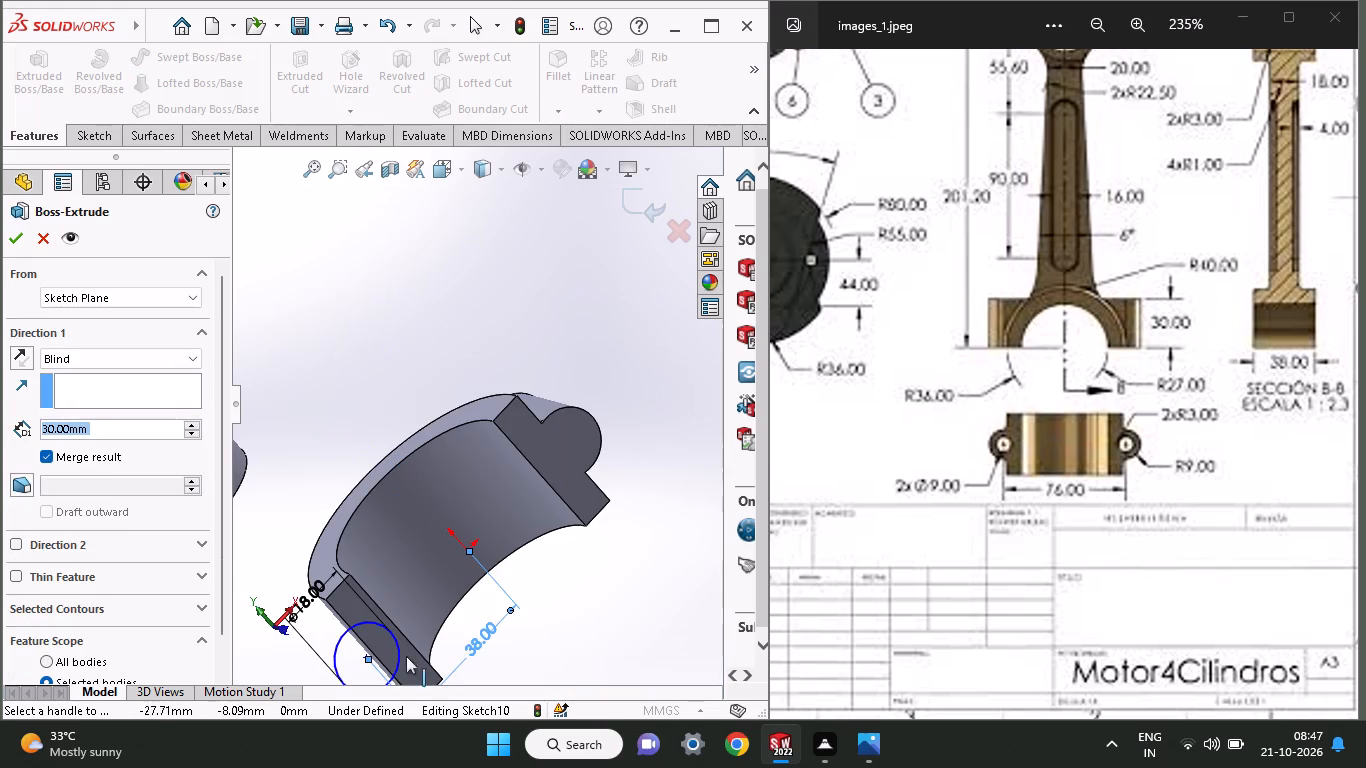
{"action": "left_click", "coordinate": [31, 362]}
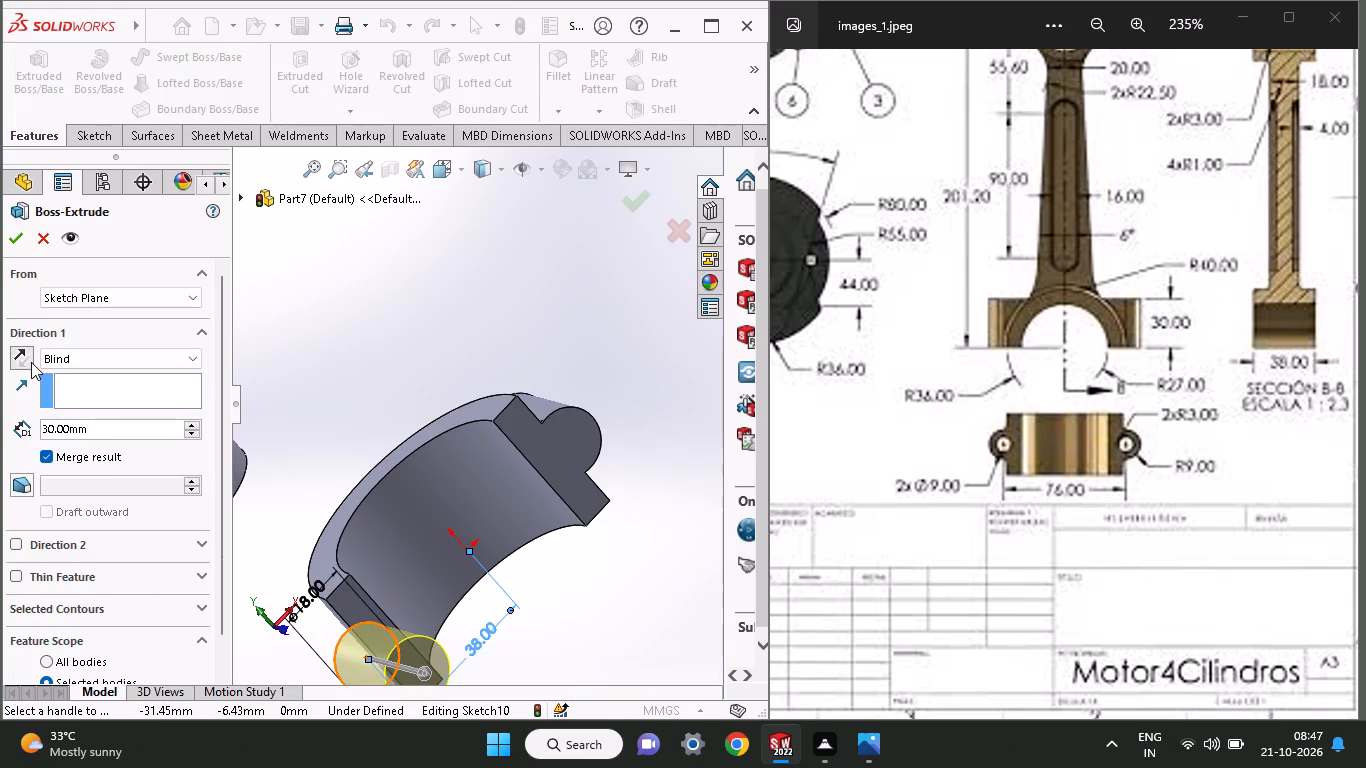
{"action": "left_click", "coordinate": [14, 226]}
On the big end's flat split face, sketch a circle concentric with each bolt lug, the first about 9.2 mm in diameter.
{"action": "middle_click_drag", "start_coordinate": [364, 356], "coordinate": [412, 367]}
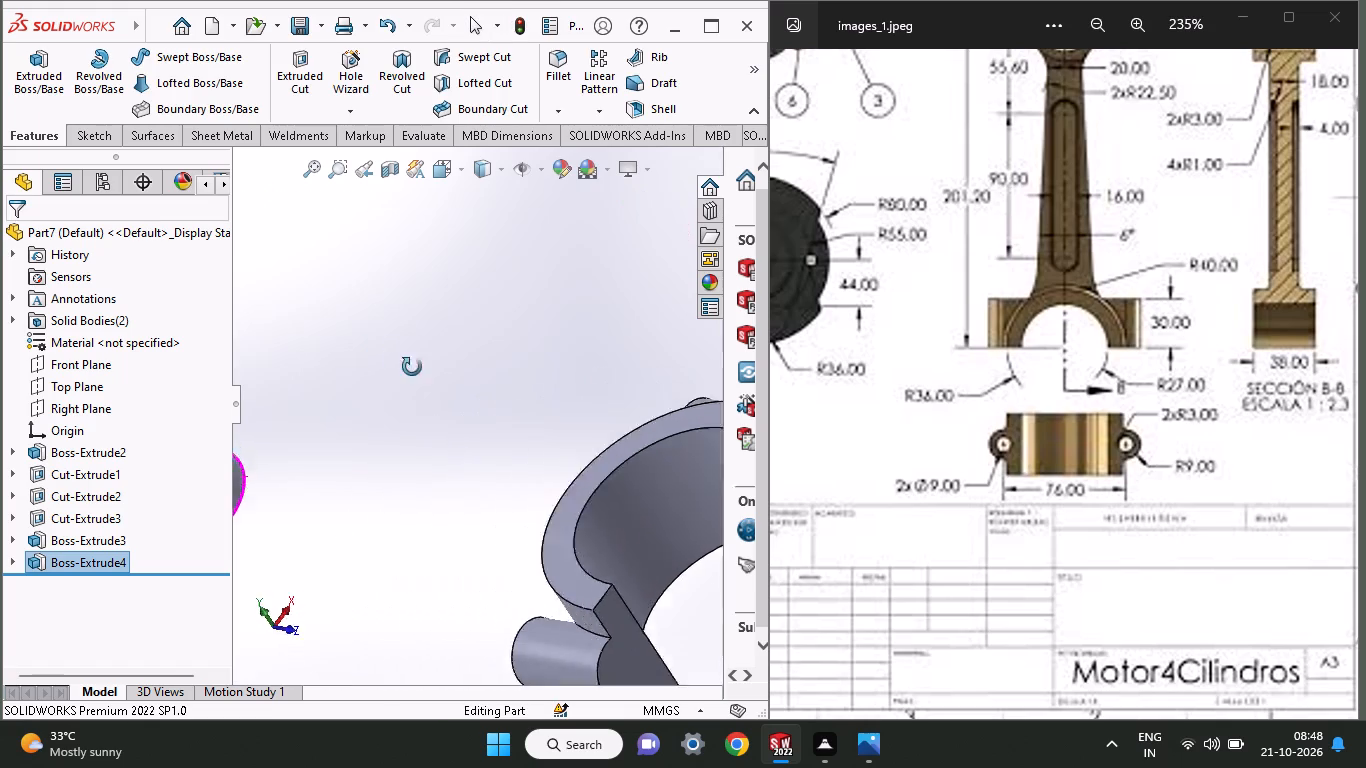
{"action": "middle_click_drag", "start_coordinate": [412, 367], "coordinate": [358, 333]}
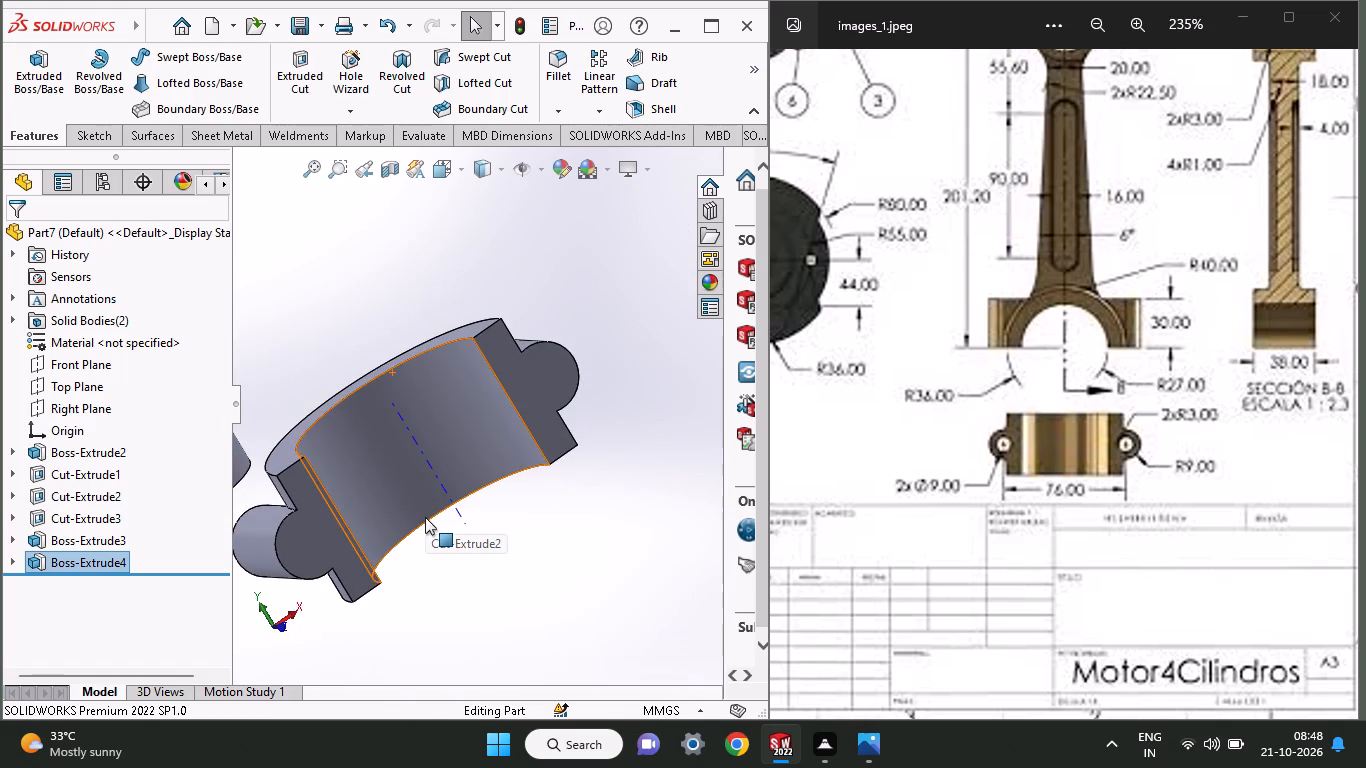
{"action": "scroll", "coordinate": [425, 517], "scroll_direction": "up", "scroll_amount": 3, "text": "ctrl"}
{"action": "scroll", "coordinate": [418, 492], "scroll_direction": "down", "scroll_amount": 4, "text": "ctrl"}
{"action": "left_click", "coordinate": [364, 471]}
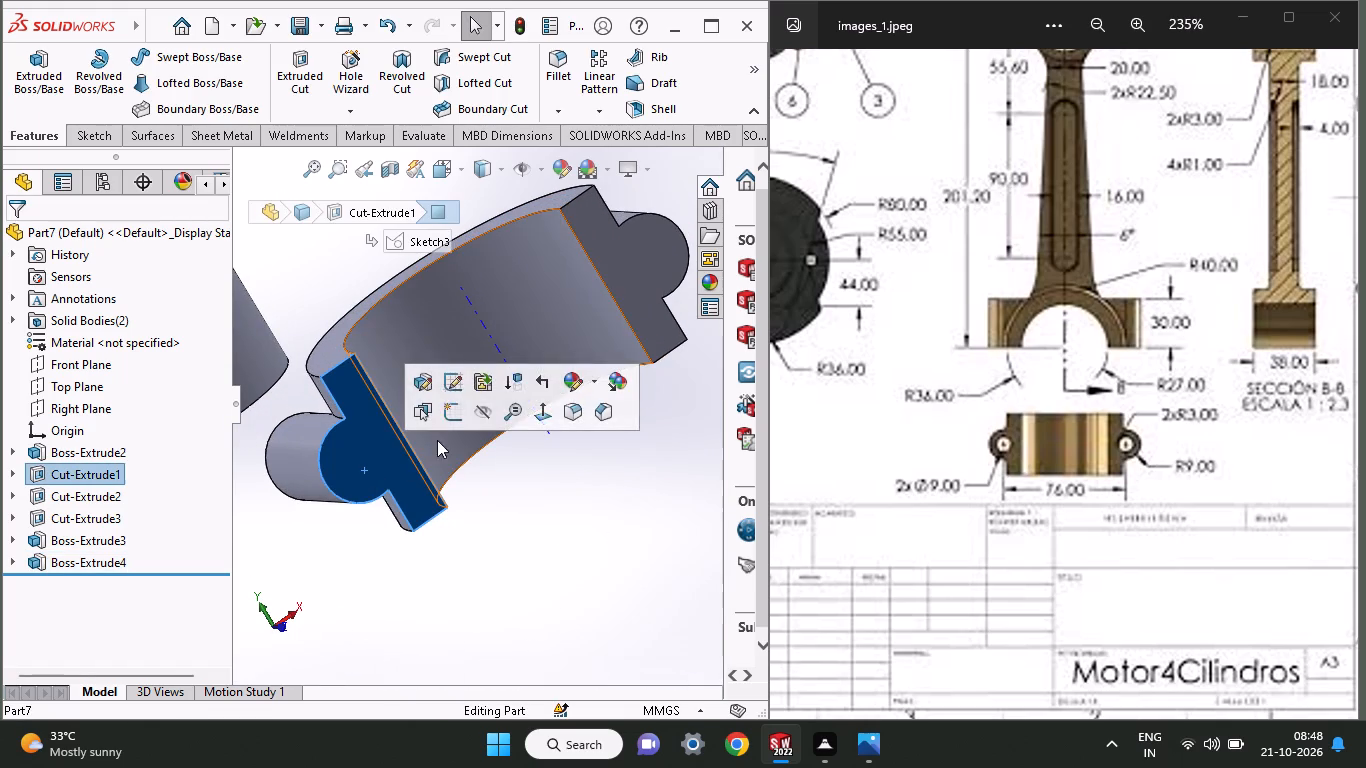
{"action": "left_click", "coordinate": [447, 416]}
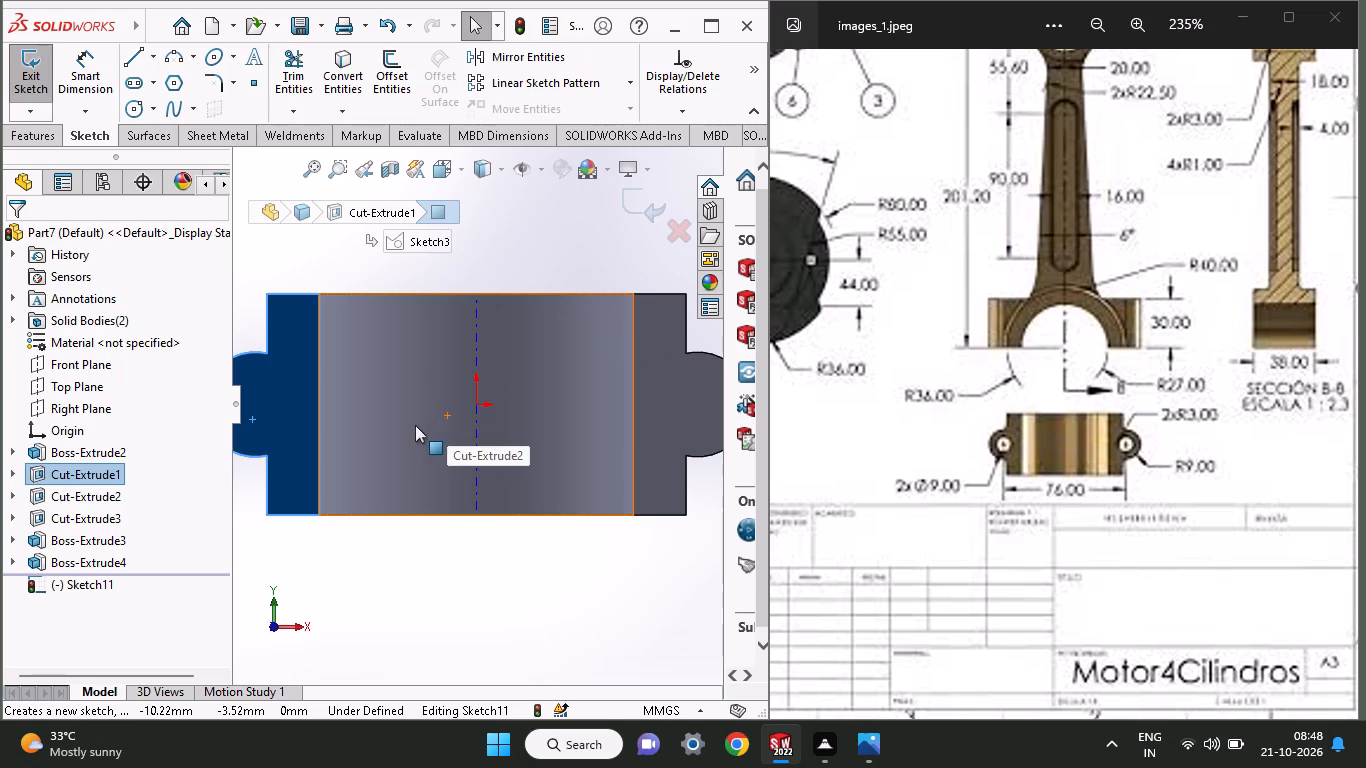
{"action": "scroll", "coordinate": [415, 425], "scroll_direction": "up", "scroll_amount": 2, "text": "ctrl"}
{"action": "scroll", "coordinate": [408, 427], "scroll_direction": "down", "scroll_amount": 2, "text": "ctrl"}
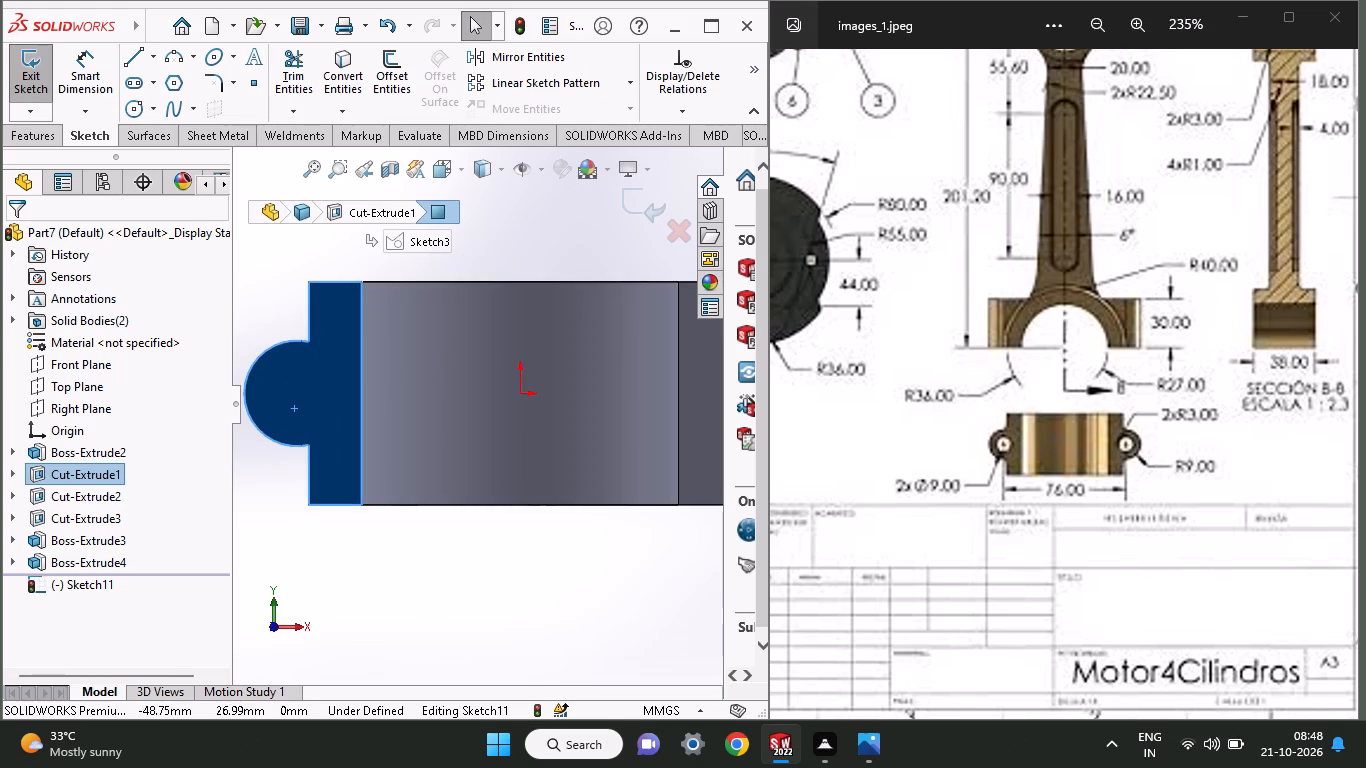
{"action": "left_click", "coordinate": [139, 111]}
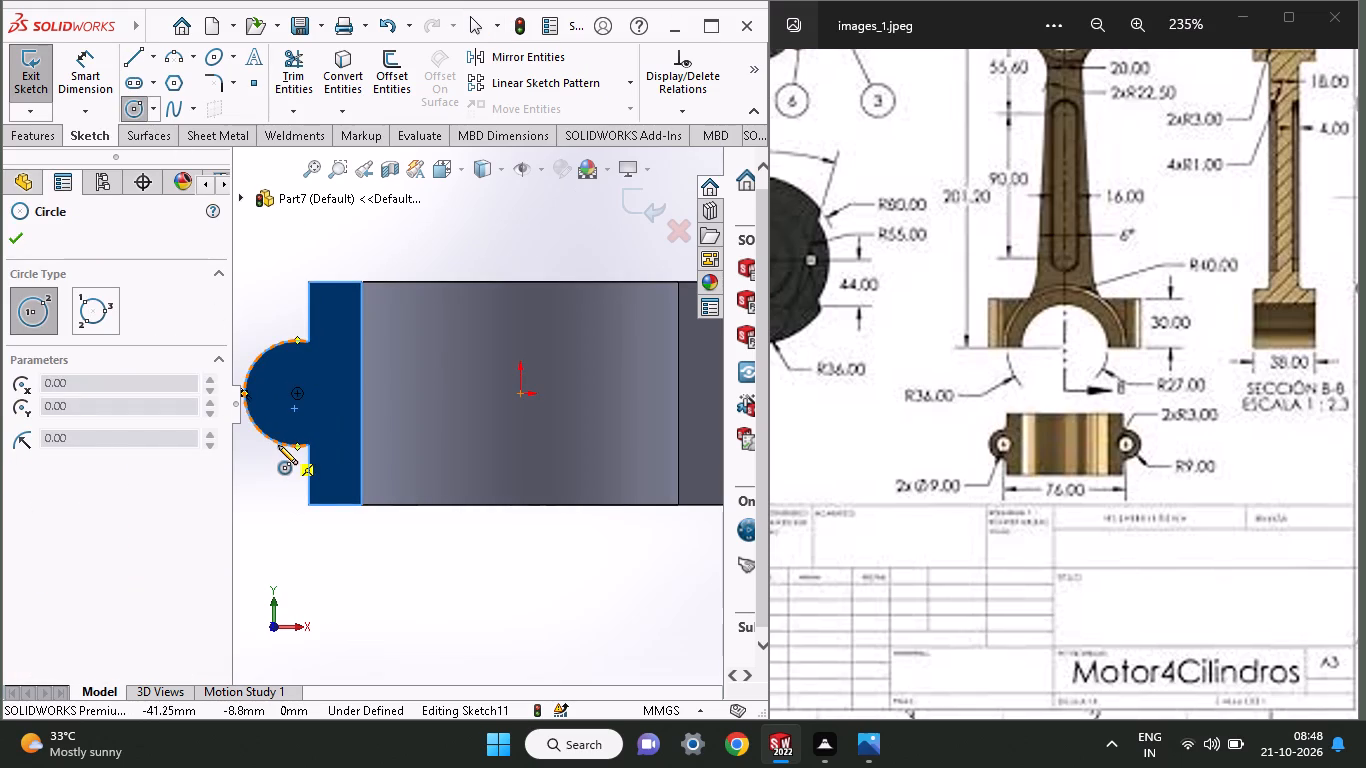
{"action": "left_click", "coordinate": [296, 391]}
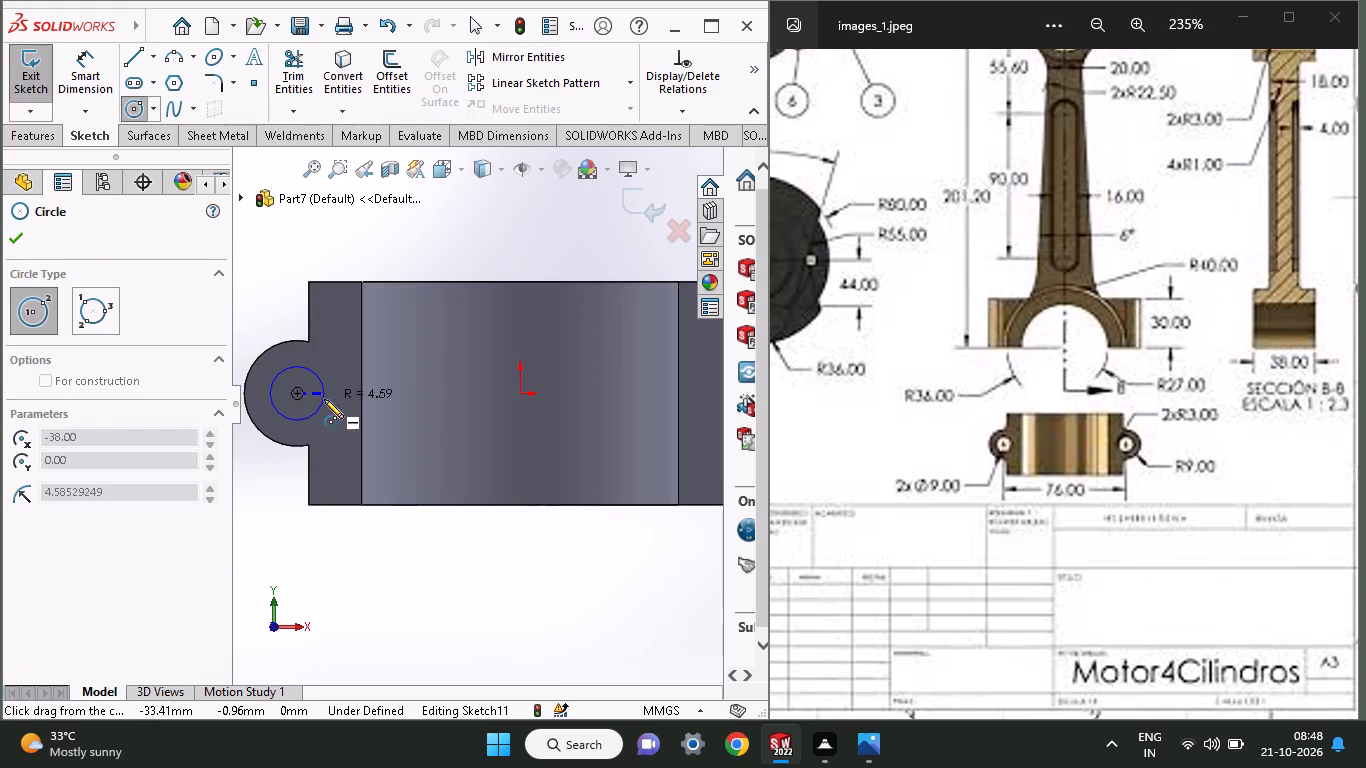
{"action": "left_click", "coordinate": [324, 399]}
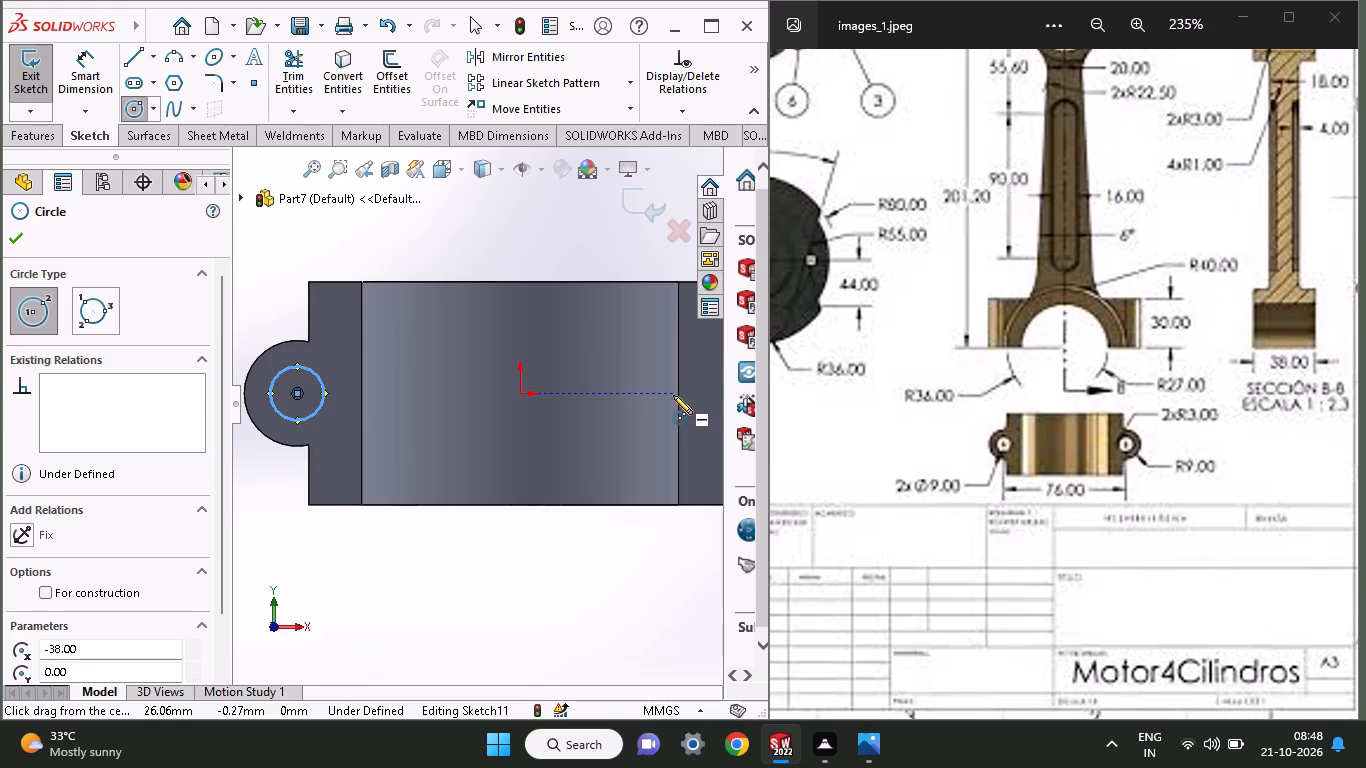
{"action": "scroll", "coordinate": [673, 395], "scroll_direction": "up", "scroll_amount": 2, "text": "ctrl"}
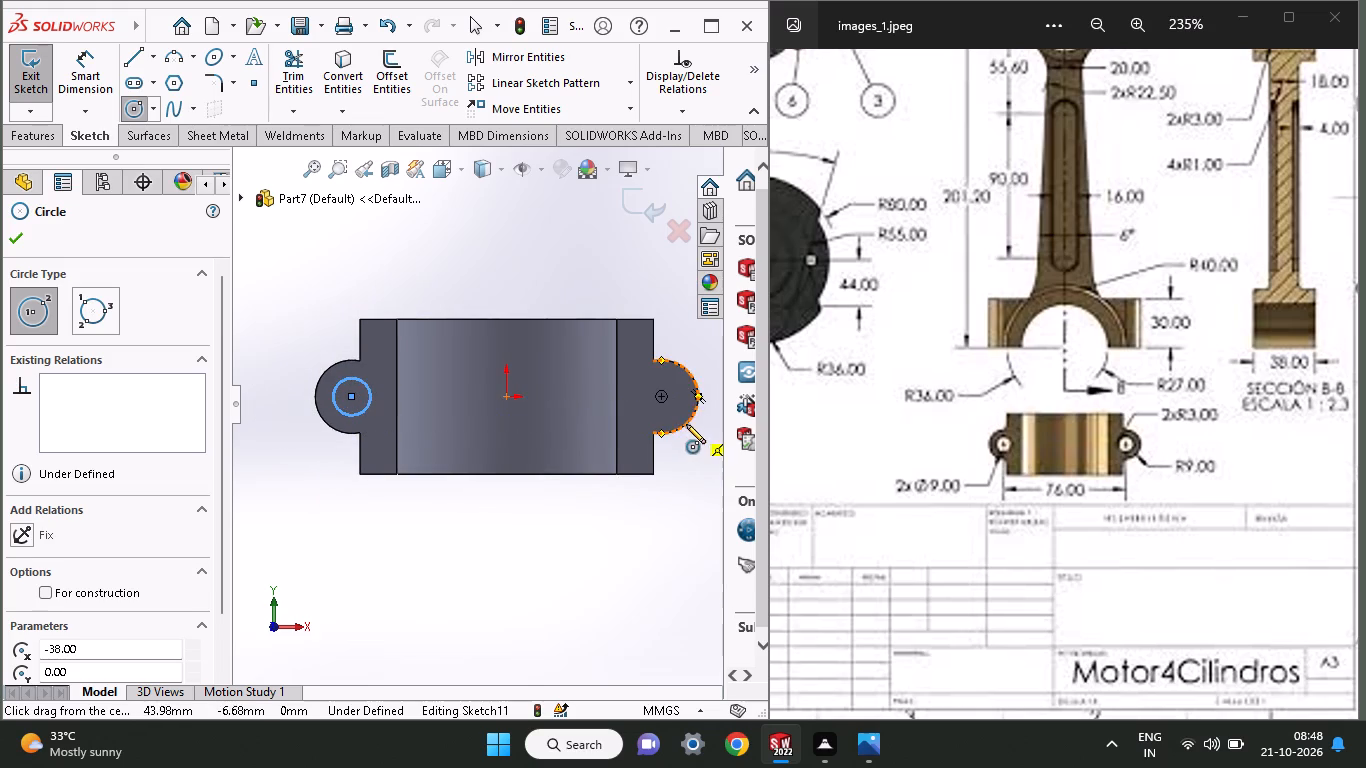
{"action": "left_click", "coordinate": [661, 400]}
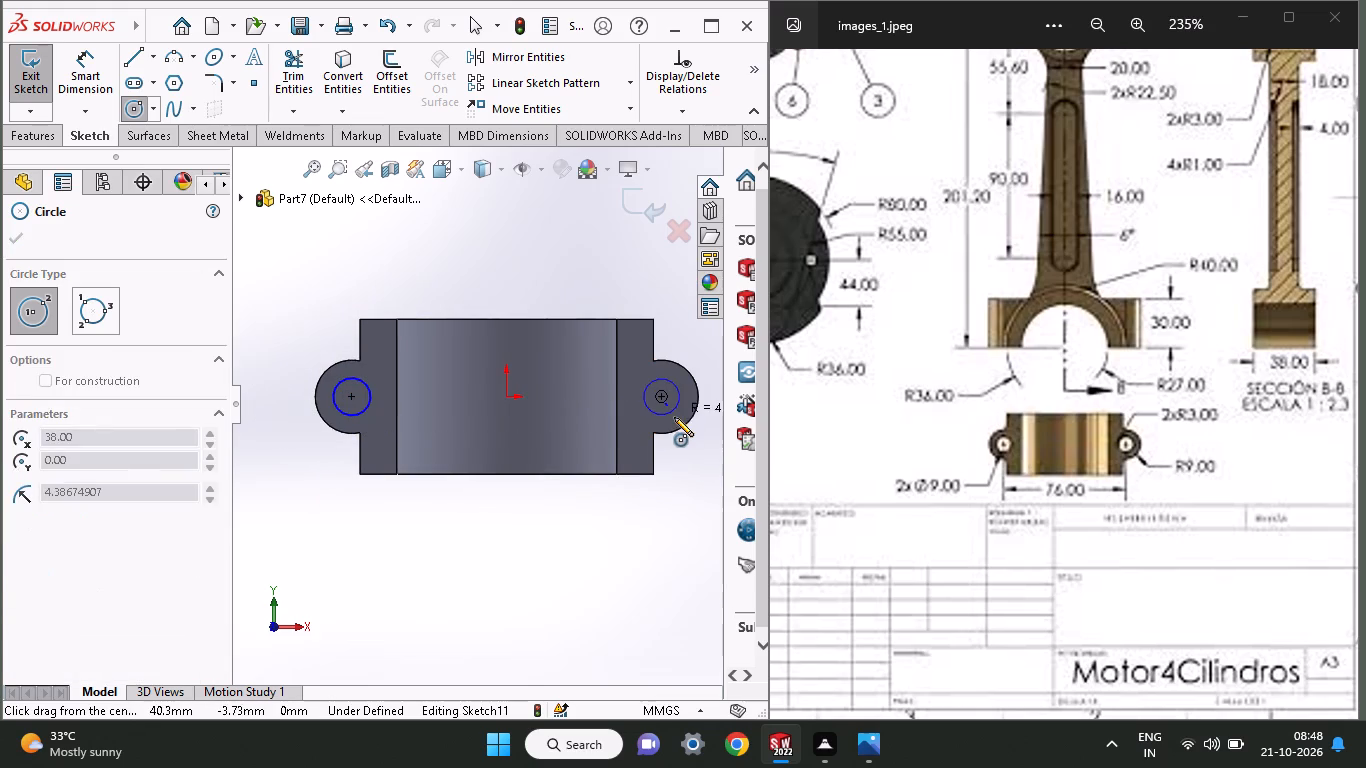
{"action": "left_click", "coordinate": [674, 417]}
Dimension both lug circles to 9 mm diameter.
{"action": "left_click", "coordinate": [78, 76]}
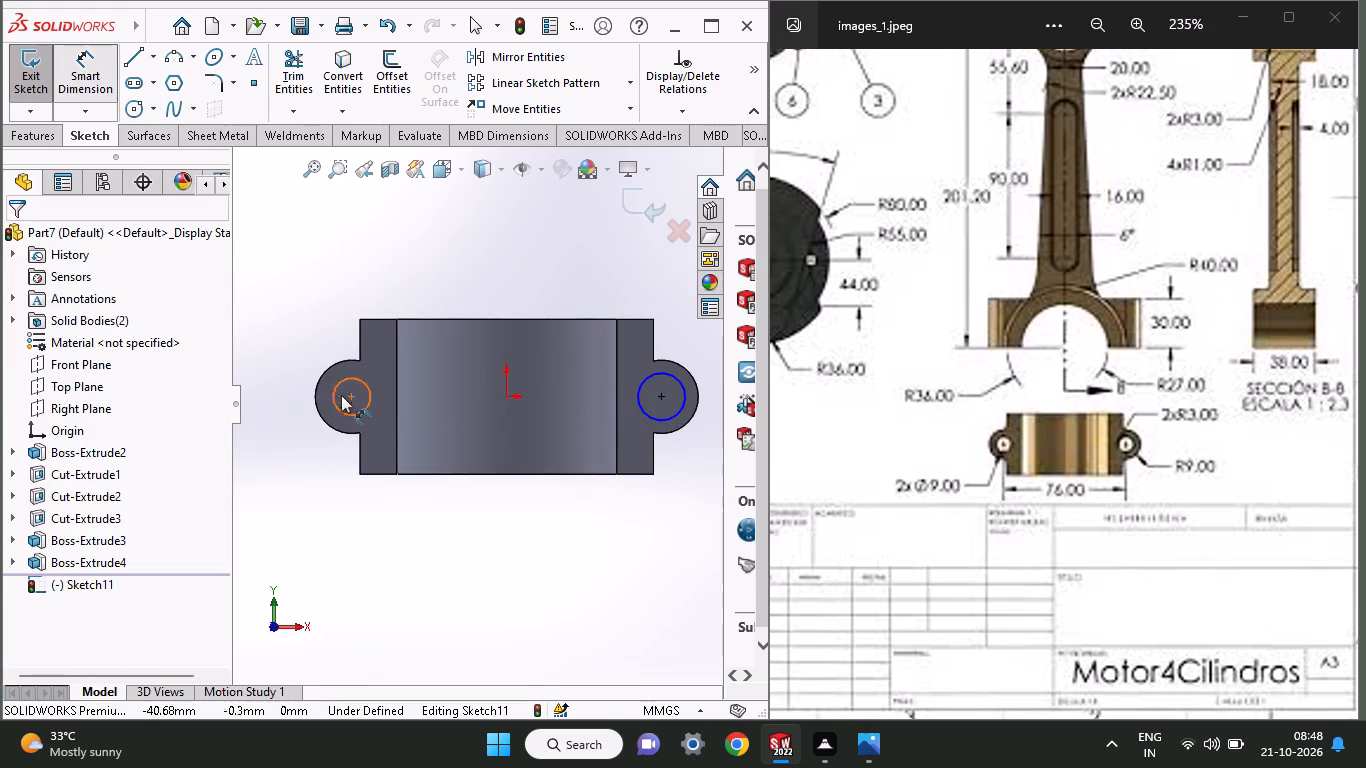
{"action": "left_click", "coordinate": [338, 388]}
{"action": "left_click", "coordinate": [333, 284]}
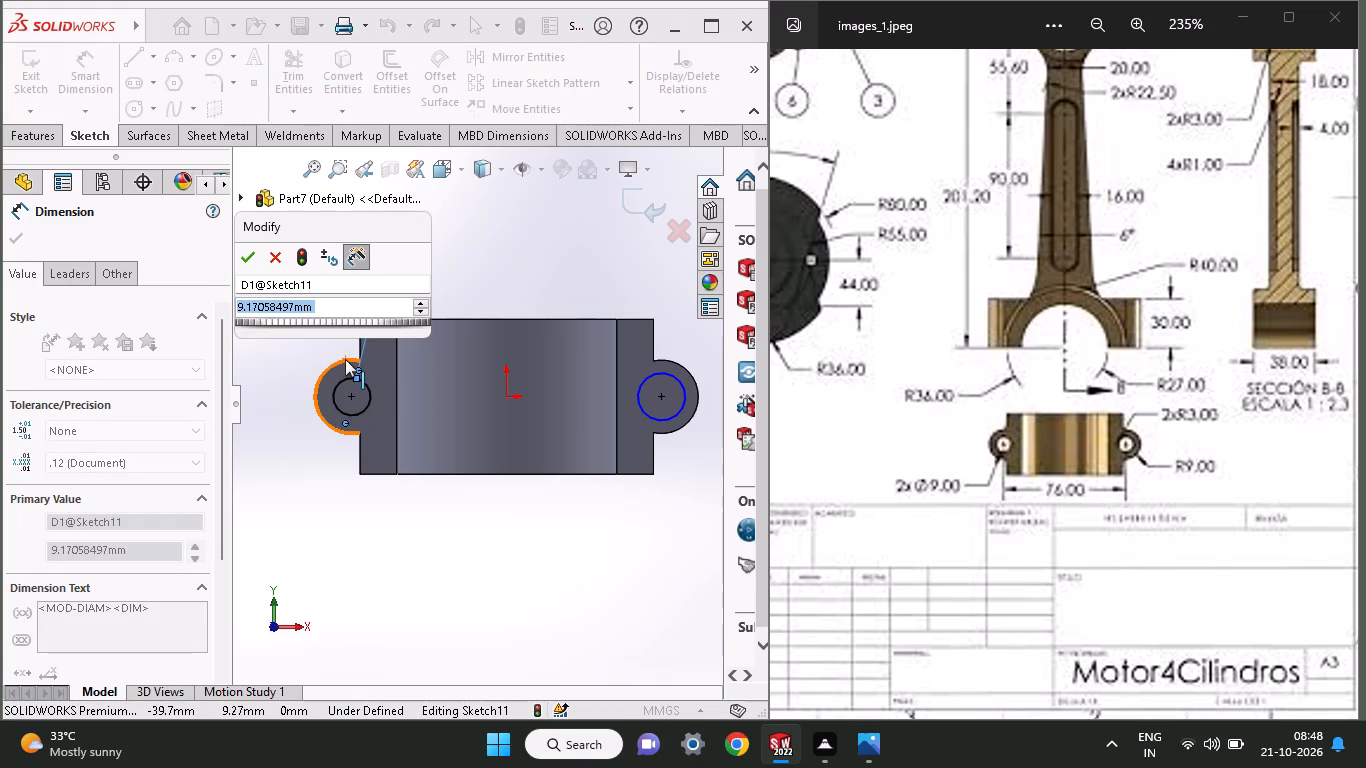
{"action": "key", "text": "9"}
{"action": "key", "text": "Return"}
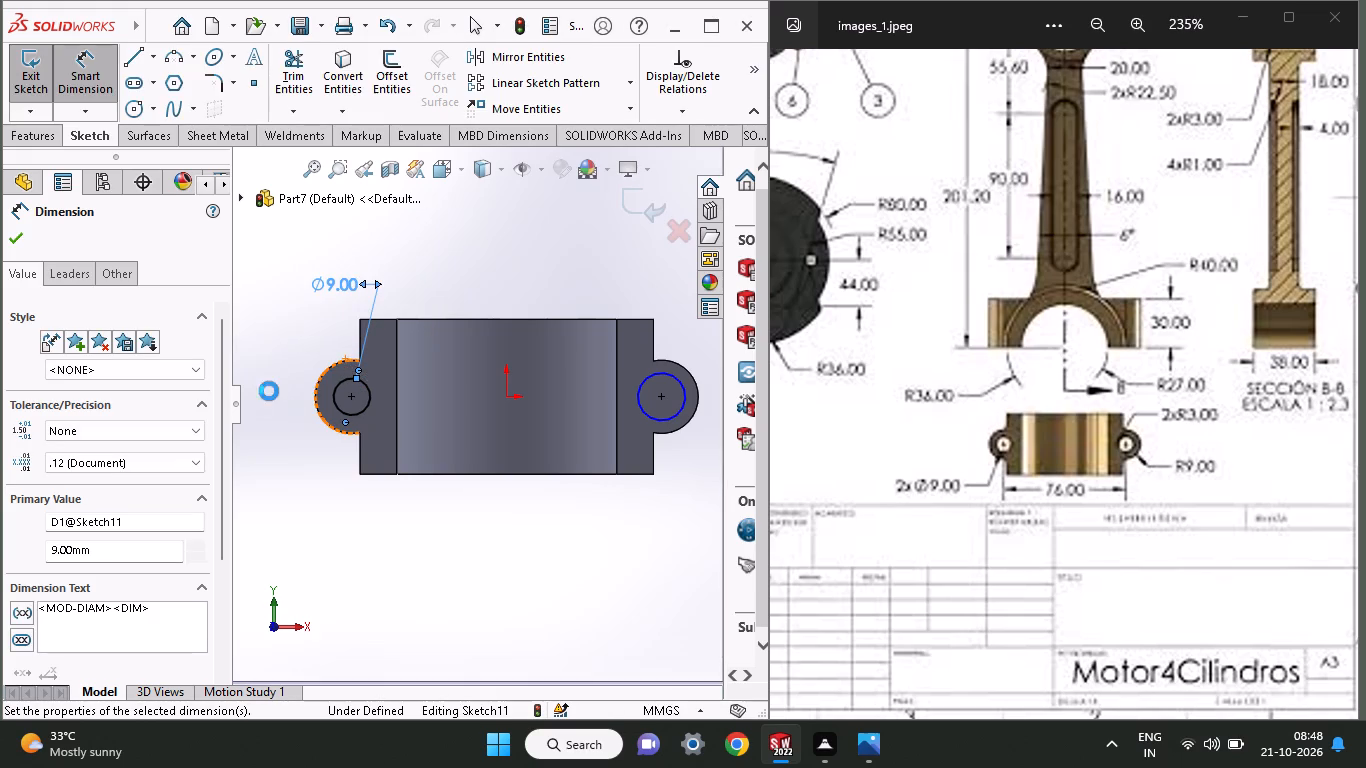
{"action": "left_click", "coordinate": [663, 424]}
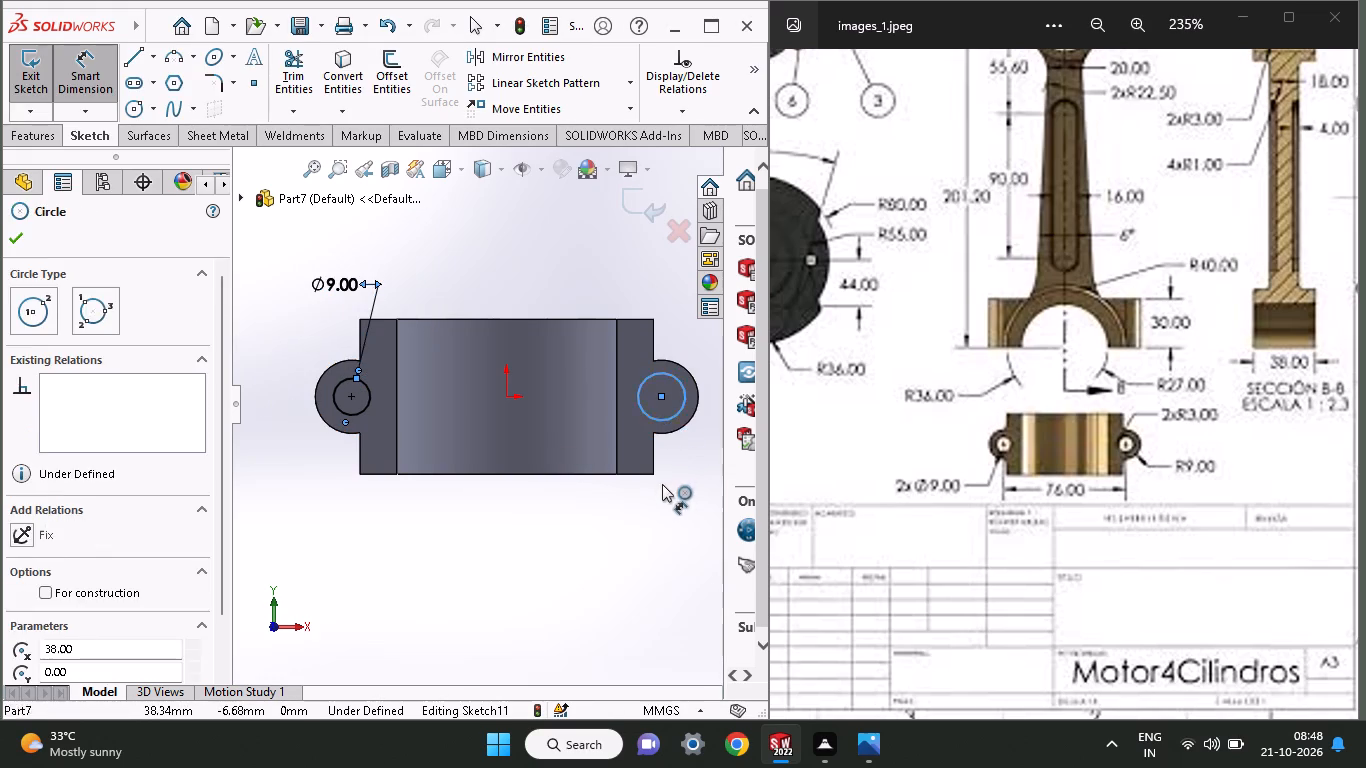
{"action": "left_click_drag", "start_coordinate": [663, 490], "coordinate": [668, 502]}
{"action": "key", "text": "9"}
{"action": "key", "text": "Return"}
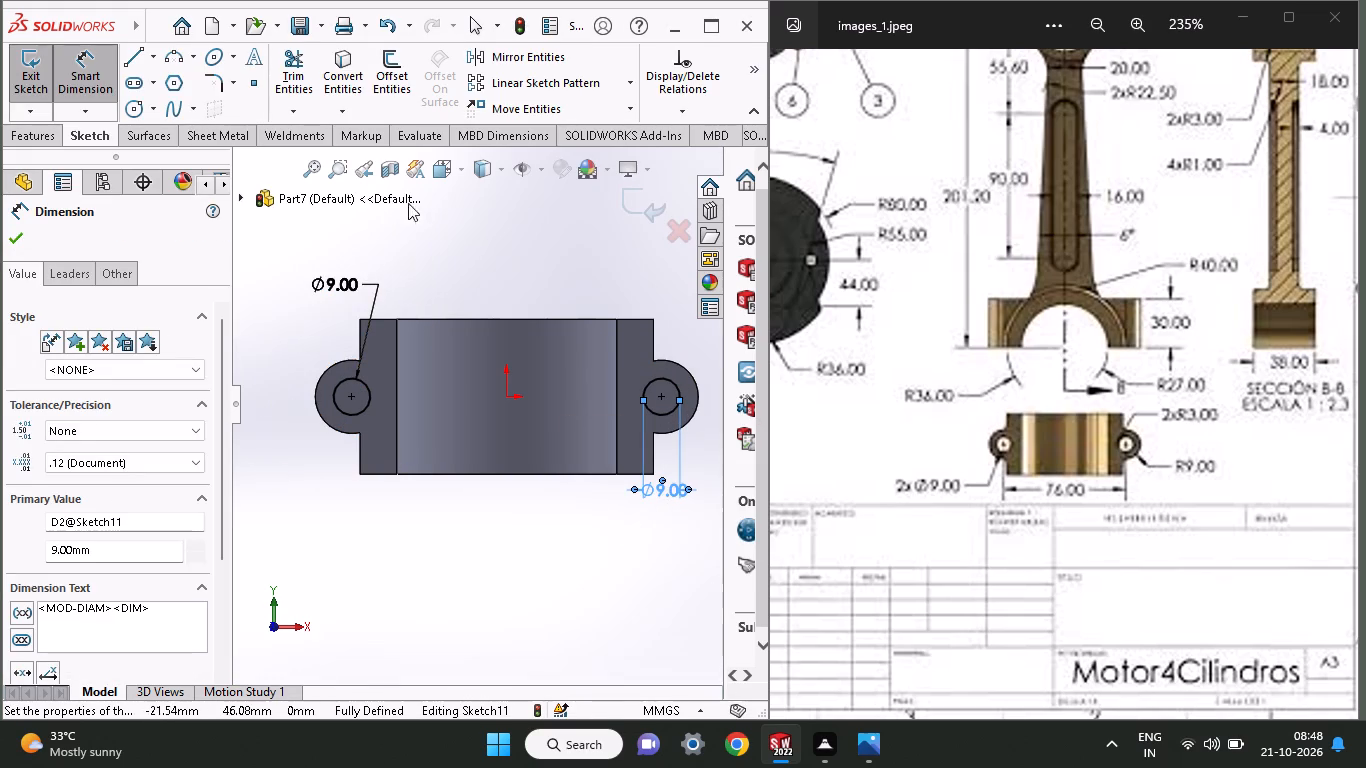
Cut-extrude both 9 mm circles through the bolt lugs, blind 72 mm in the first direction and 17 mm in the second.
{"action": "left_click", "coordinate": [18, 128]}
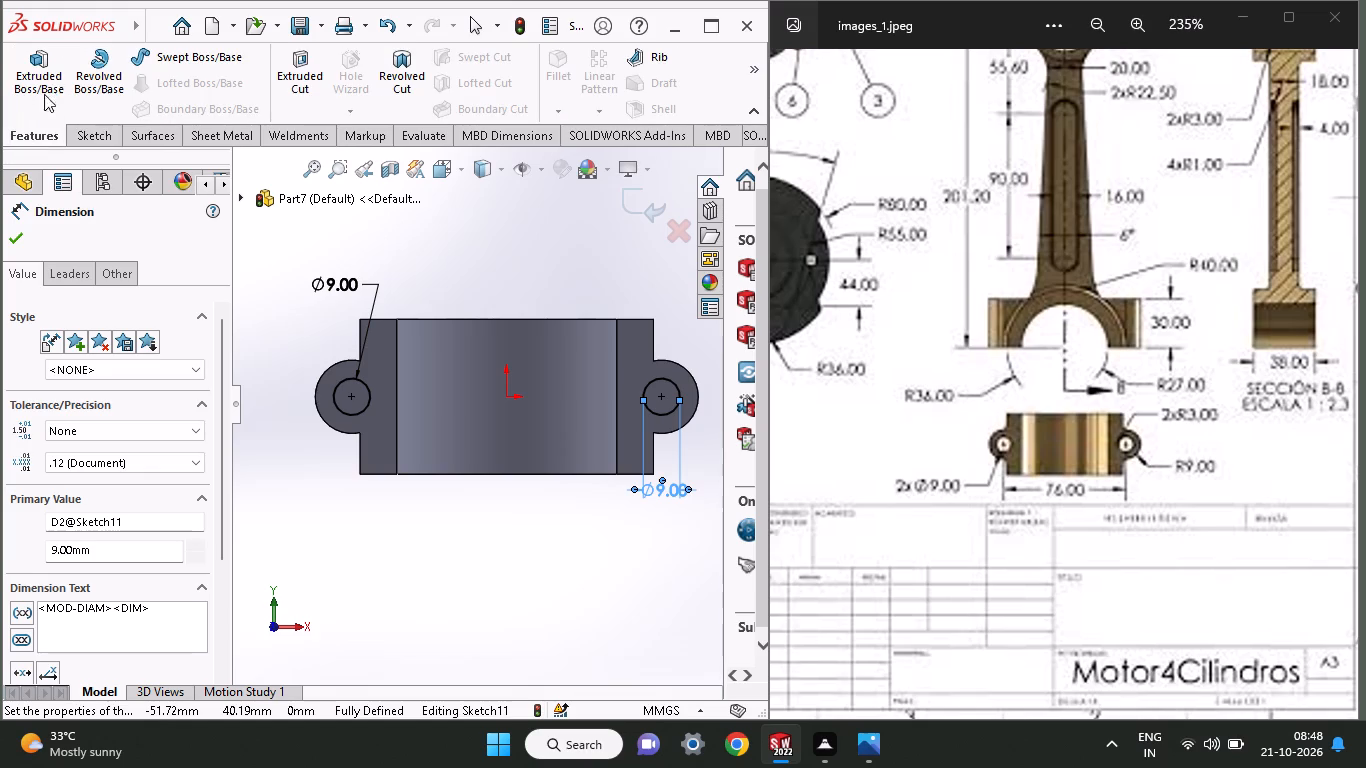
{"action": "left_click", "coordinate": [311, 73]}
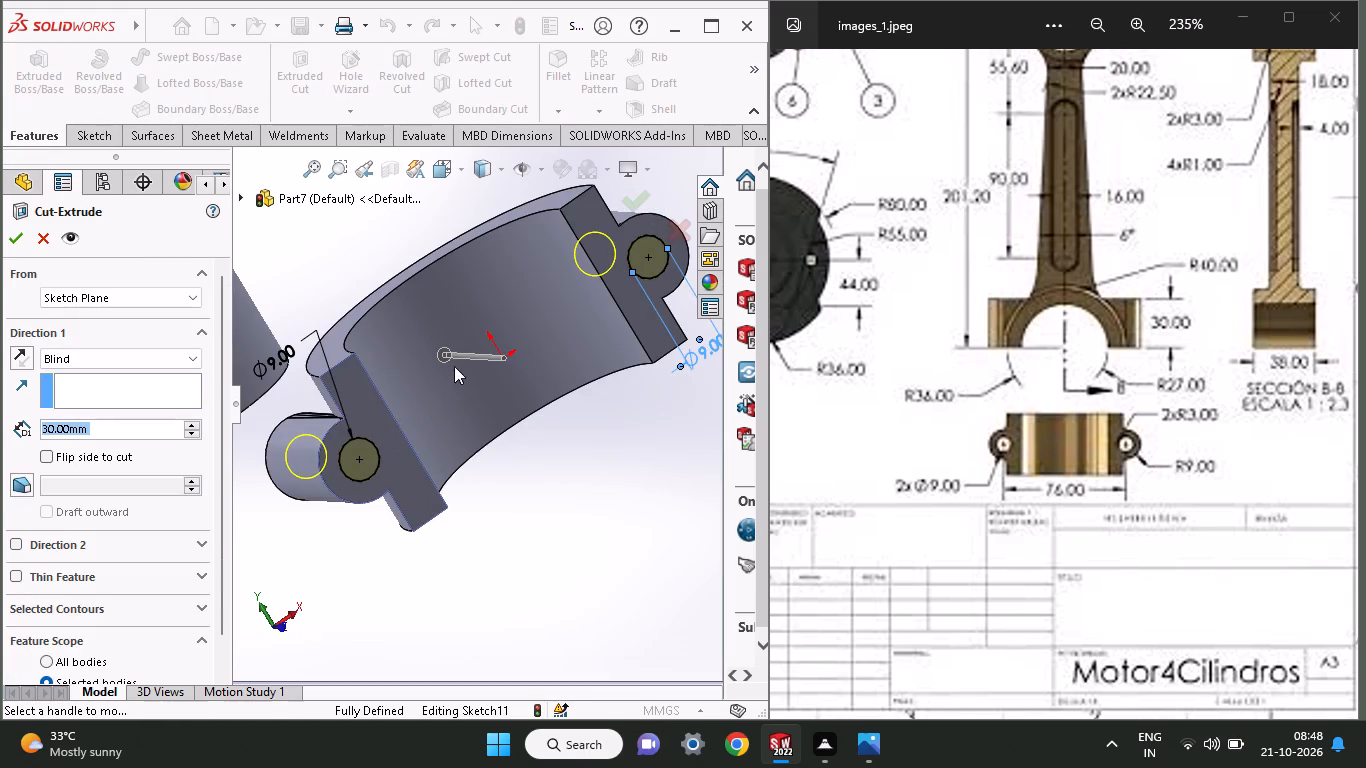
{"action": "left_click", "coordinate": [652, 263]}
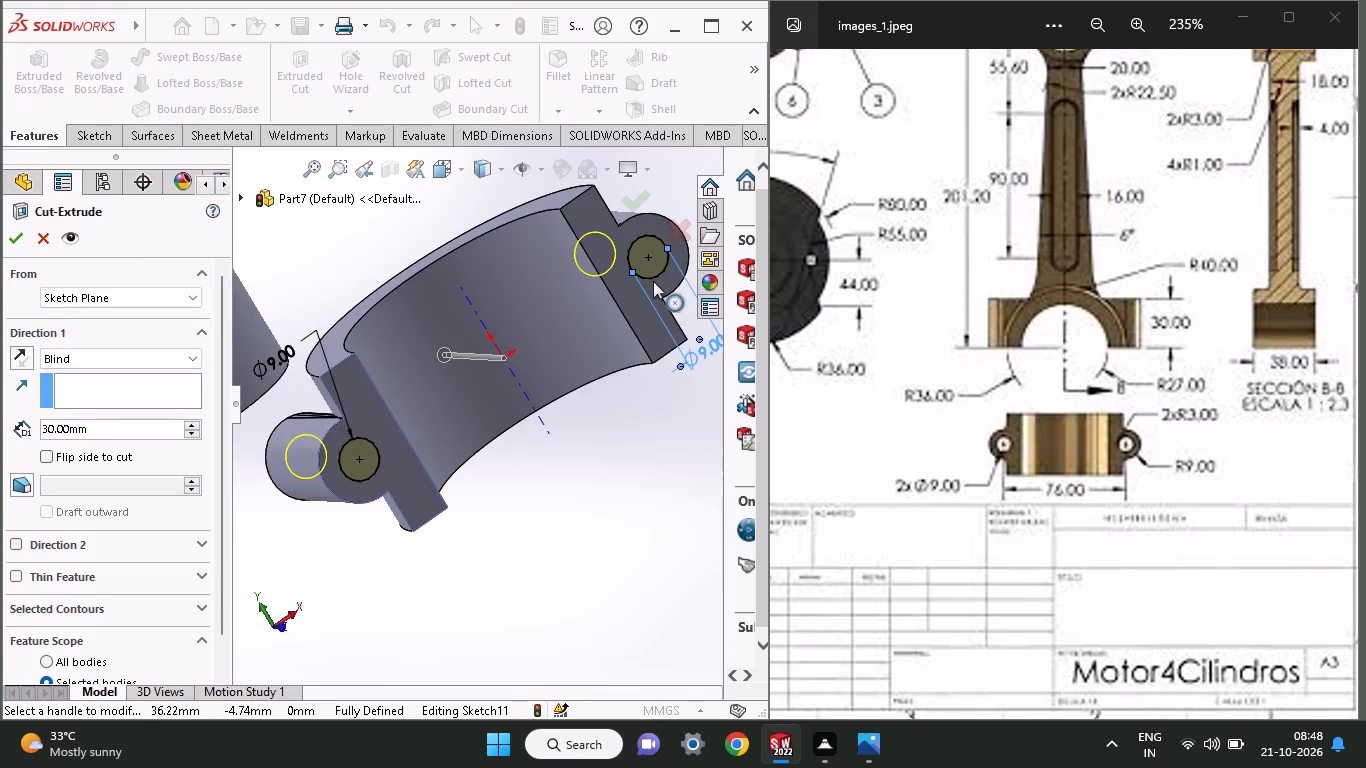
{"action": "left_click", "coordinate": [653, 253]}
{"action": "left_click", "coordinate": [651, 247]}
{"action": "left_click_drag", "start_coordinate": [224, 523], "coordinate": [220, 582]}
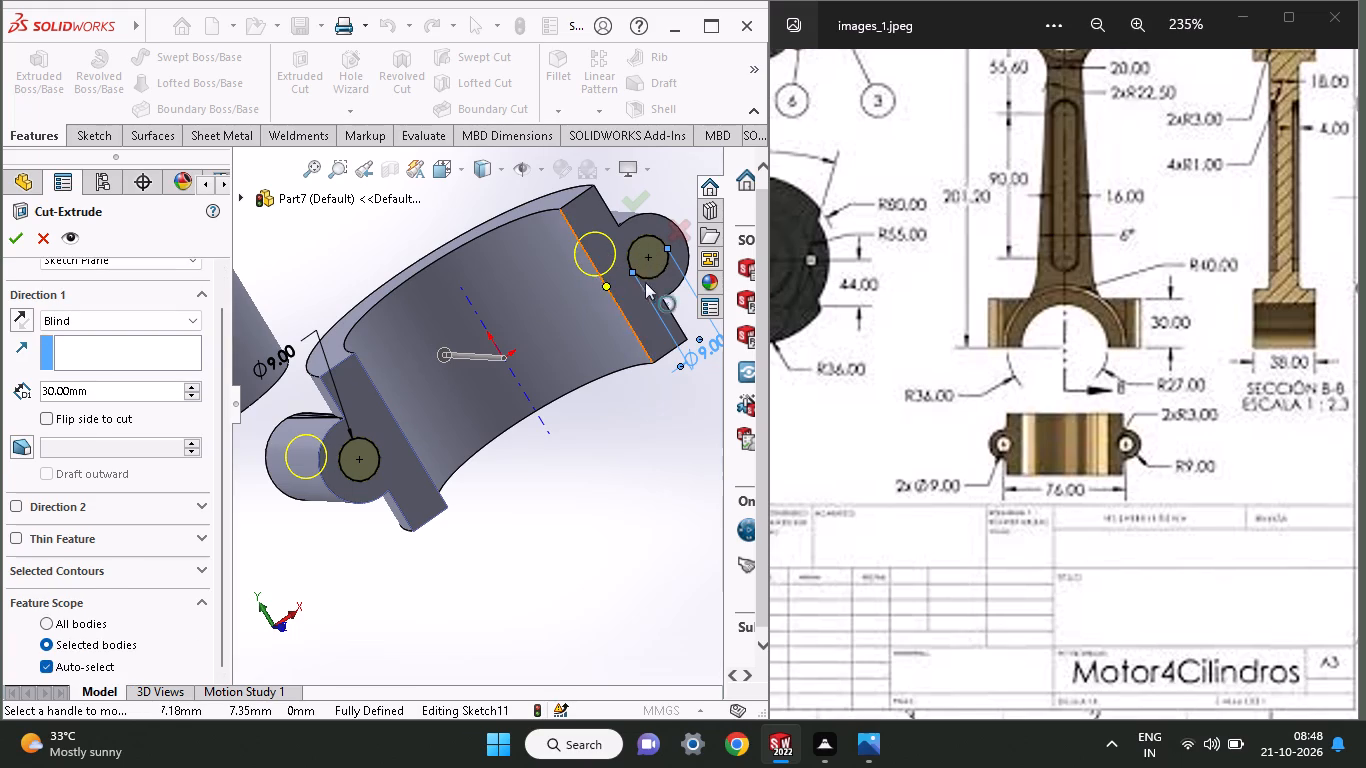
{"action": "left_click", "coordinate": [655, 274]}
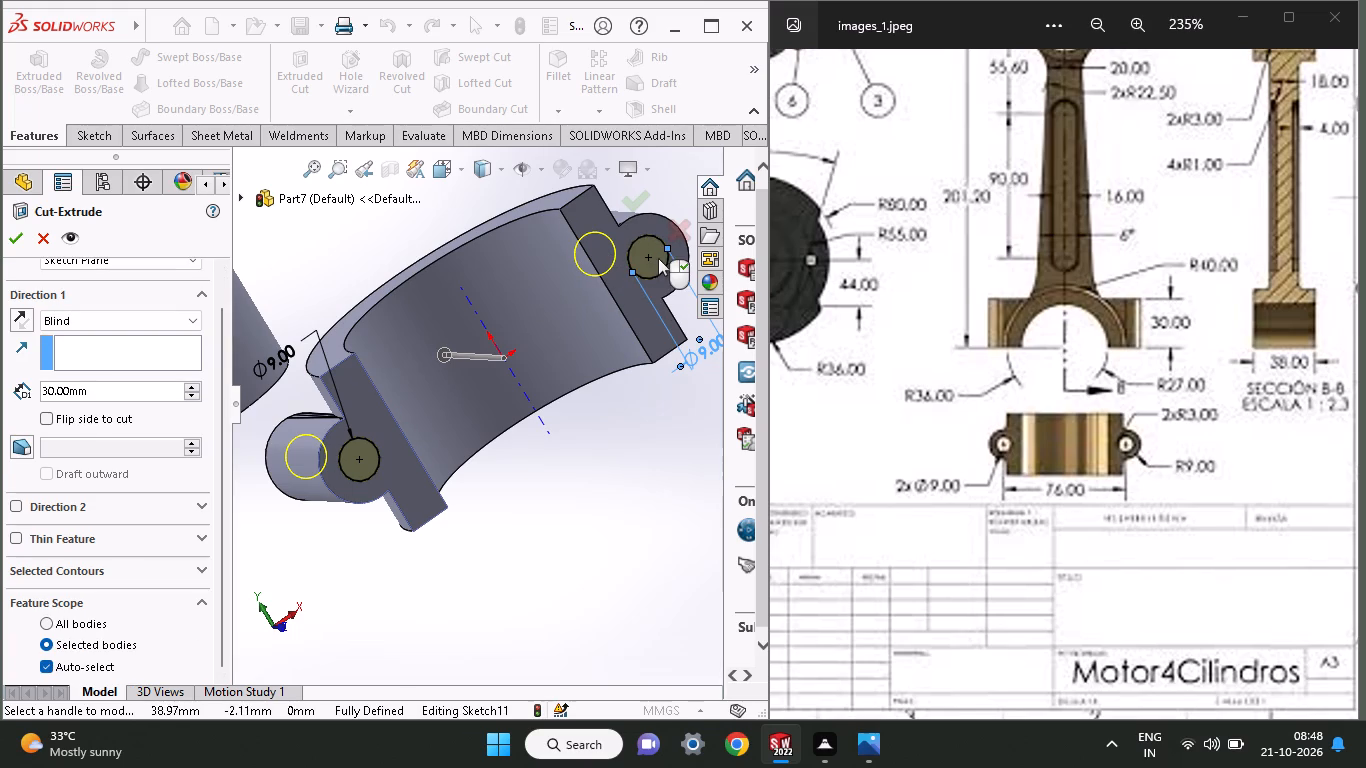
{"action": "left_click", "coordinate": [658, 258]}
{"action": "left_click", "coordinate": [658, 261]}
{"action": "left_click", "coordinate": [652, 256]}
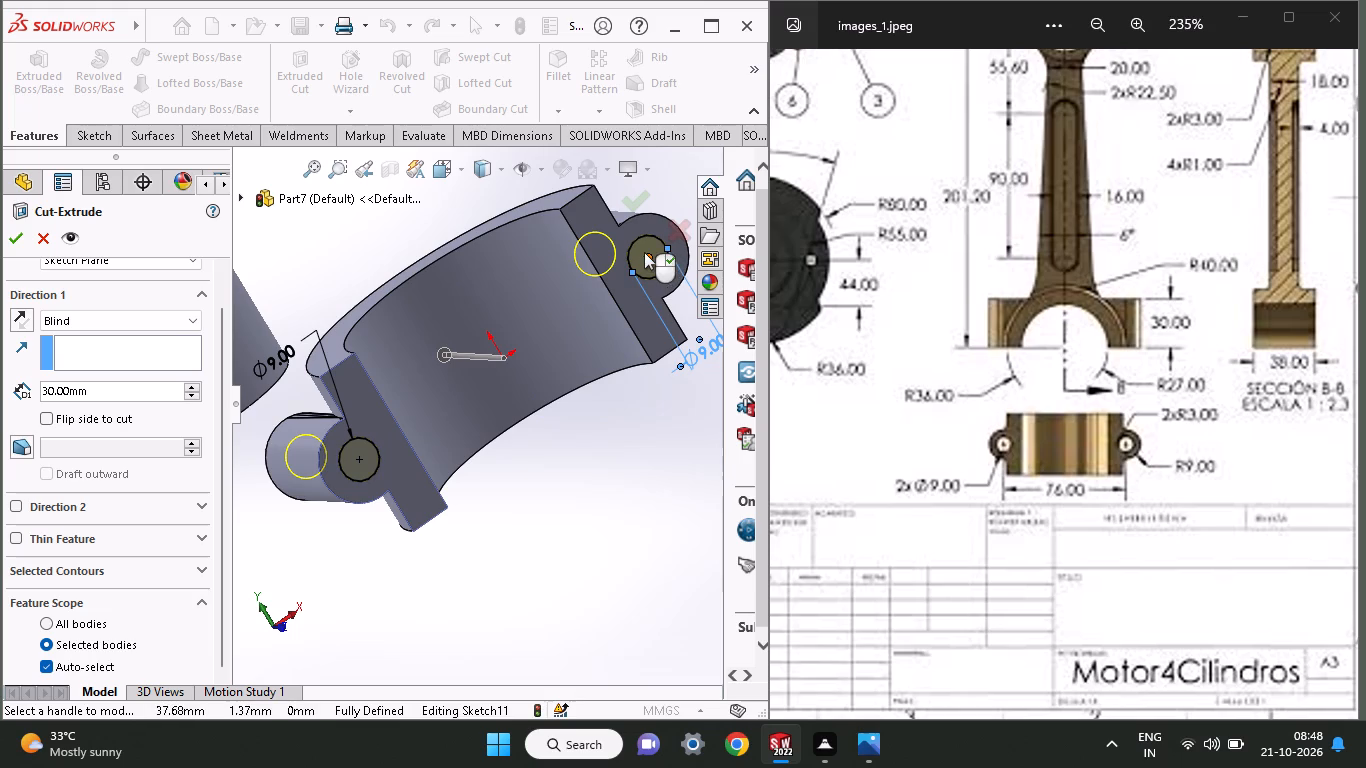
{"action": "left_click", "coordinate": [644, 252]}
{"action": "left_click_drag", "start_coordinate": [444, 358], "coordinate": [435, 358]}
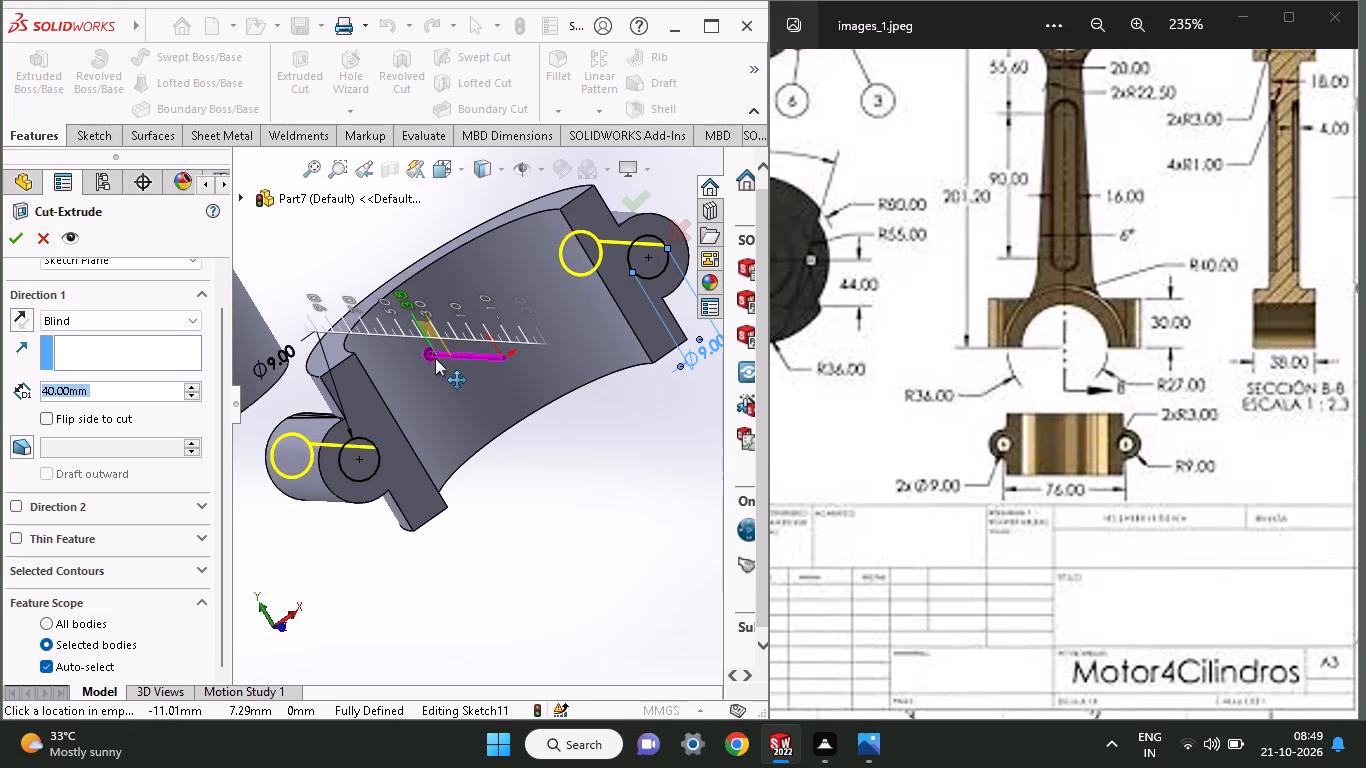
{"action": "left_click_drag", "start_coordinate": [435, 358], "coordinate": [415, 365]}
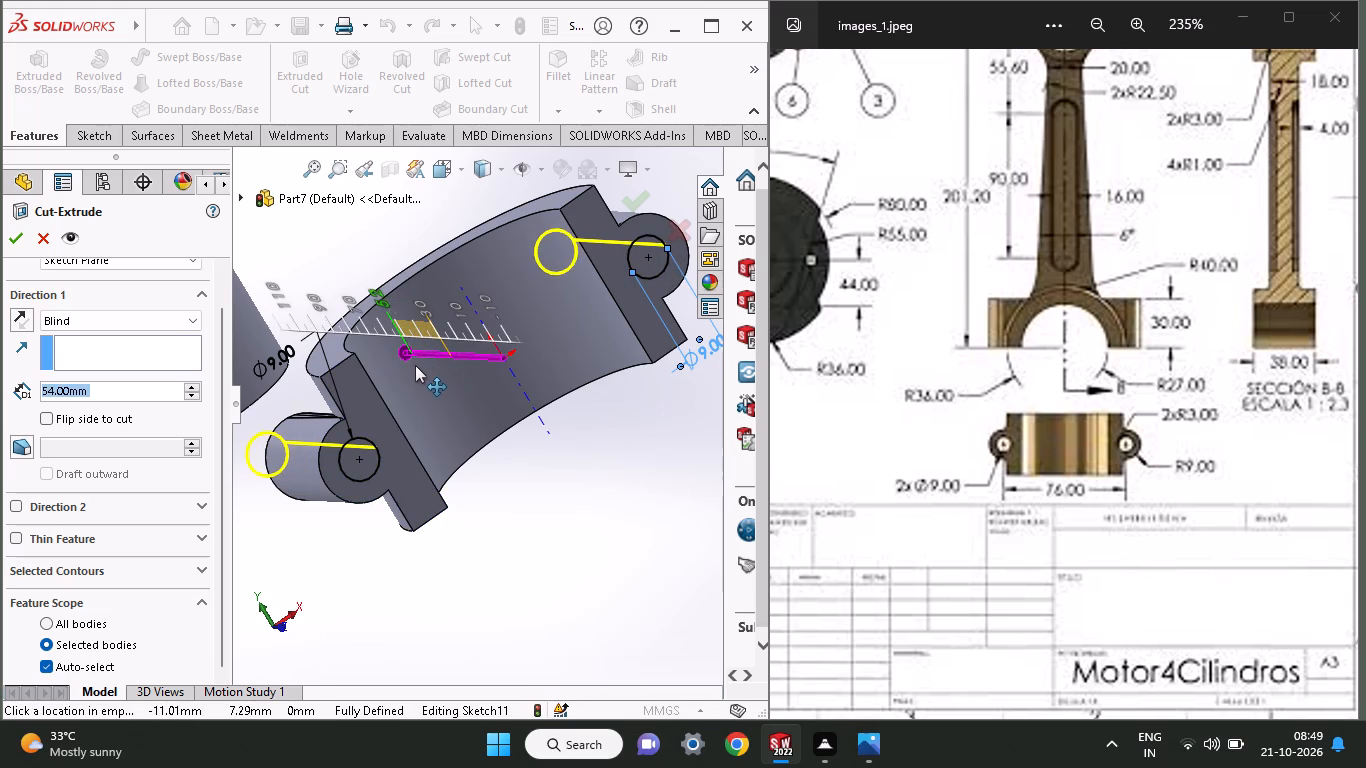
{"action": "left_click_drag", "start_coordinate": [415, 365], "coordinate": [390, 374]}
{"action": "left_click_drag", "start_coordinate": [528, 366], "coordinate": [538, 384]}
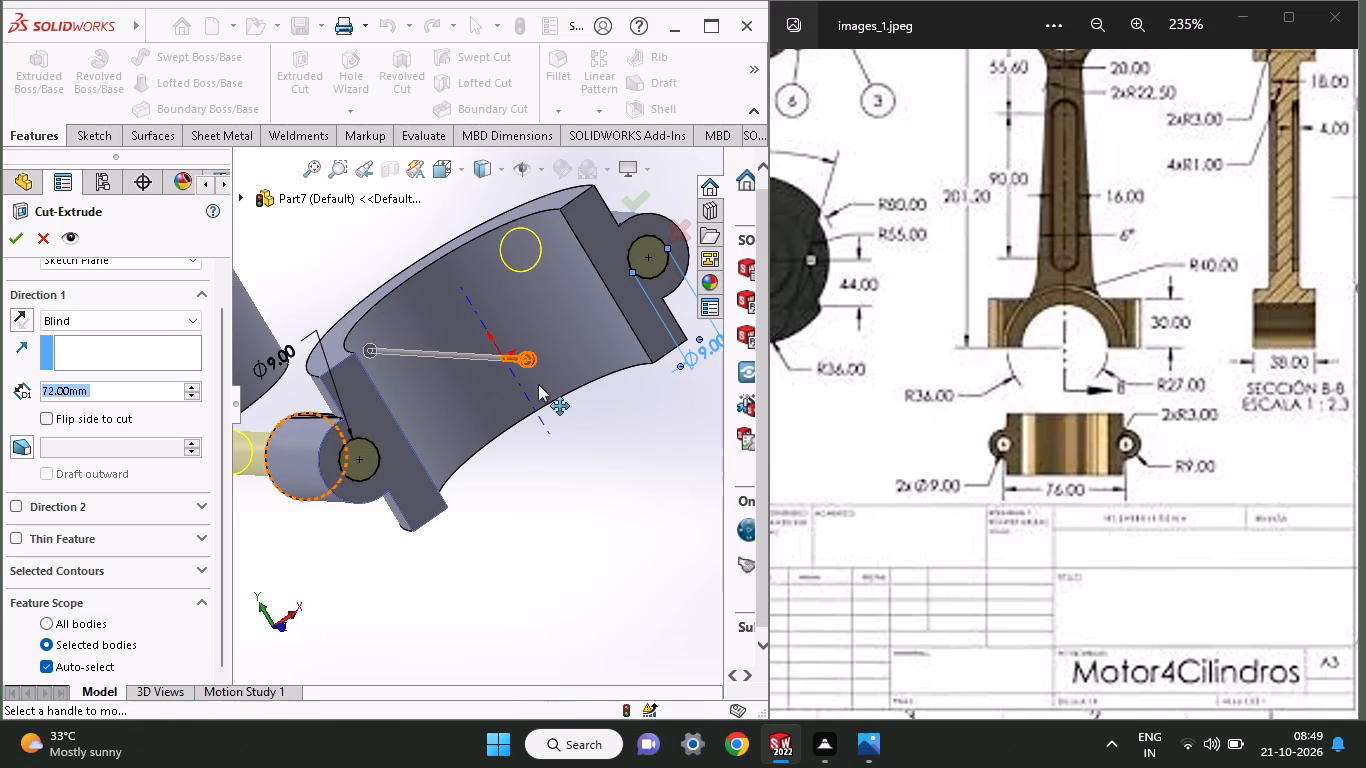
{"action": "left_click_drag", "start_coordinate": [538, 384], "coordinate": [550, 387]}
{"action": "left_click", "coordinate": [6, 234]}
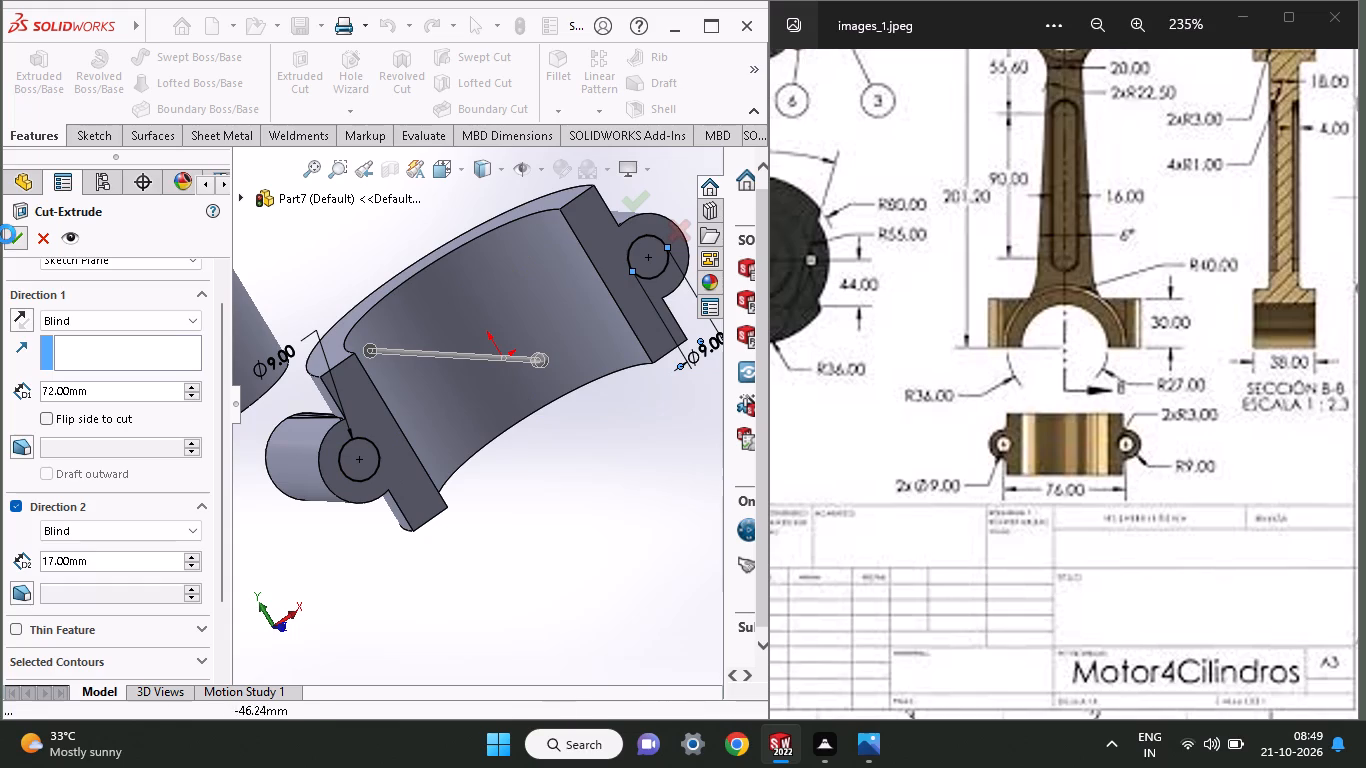
{"action": "middle_click_drag", "start_coordinate": [486, 435], "coordinate": [458, 510]}
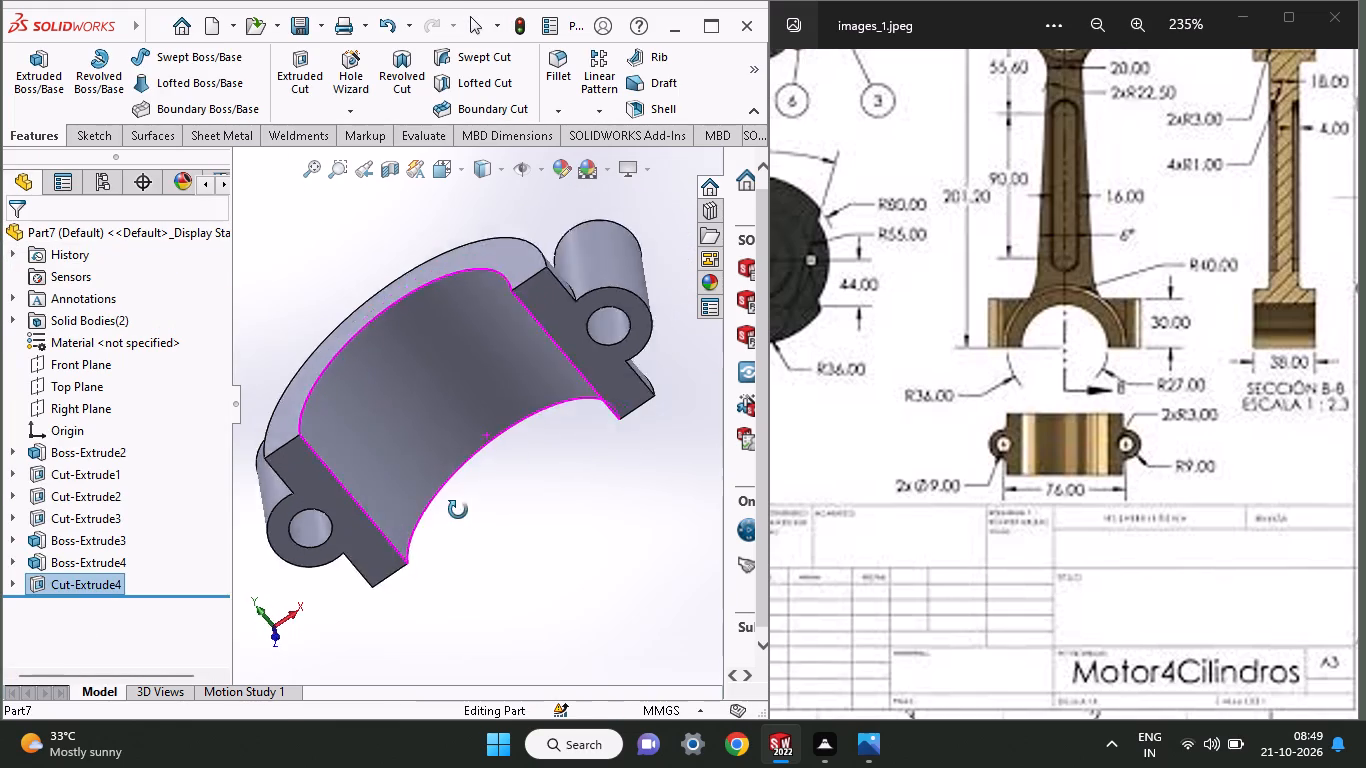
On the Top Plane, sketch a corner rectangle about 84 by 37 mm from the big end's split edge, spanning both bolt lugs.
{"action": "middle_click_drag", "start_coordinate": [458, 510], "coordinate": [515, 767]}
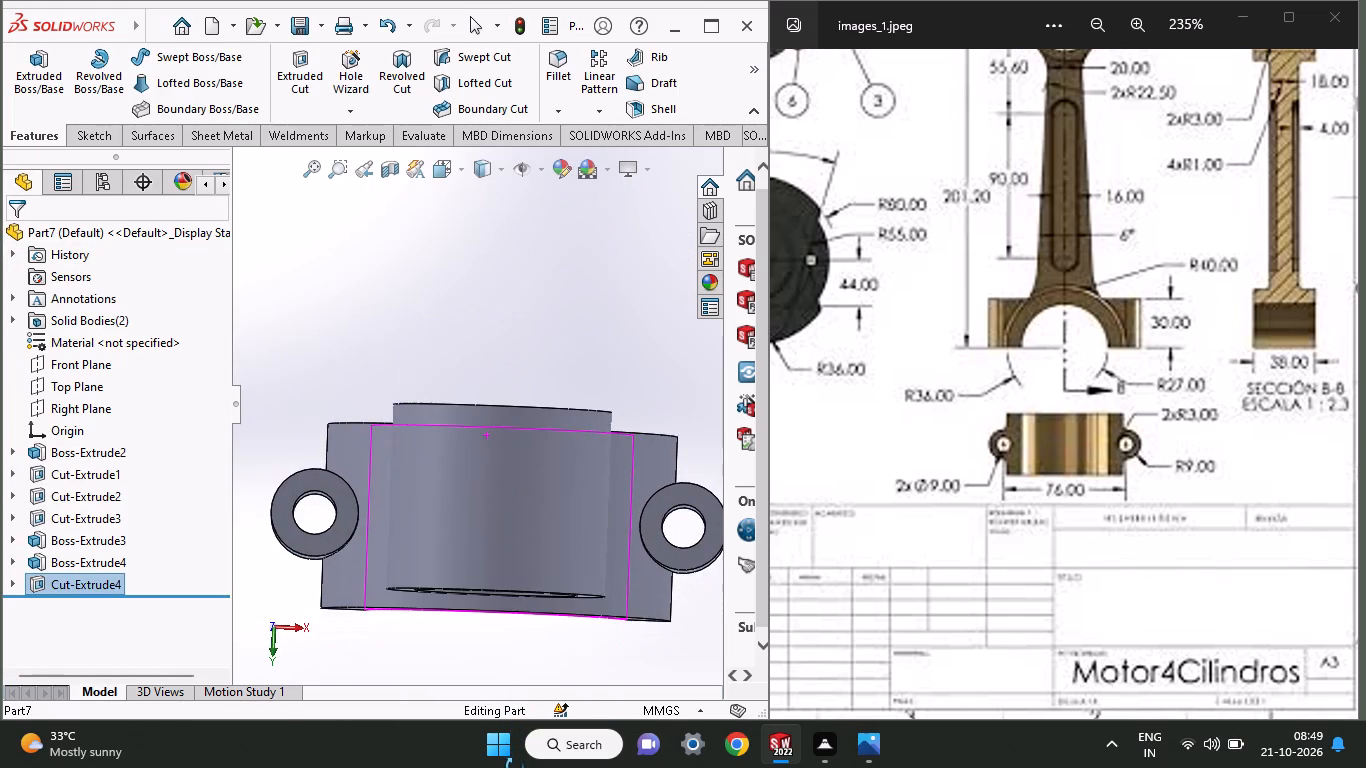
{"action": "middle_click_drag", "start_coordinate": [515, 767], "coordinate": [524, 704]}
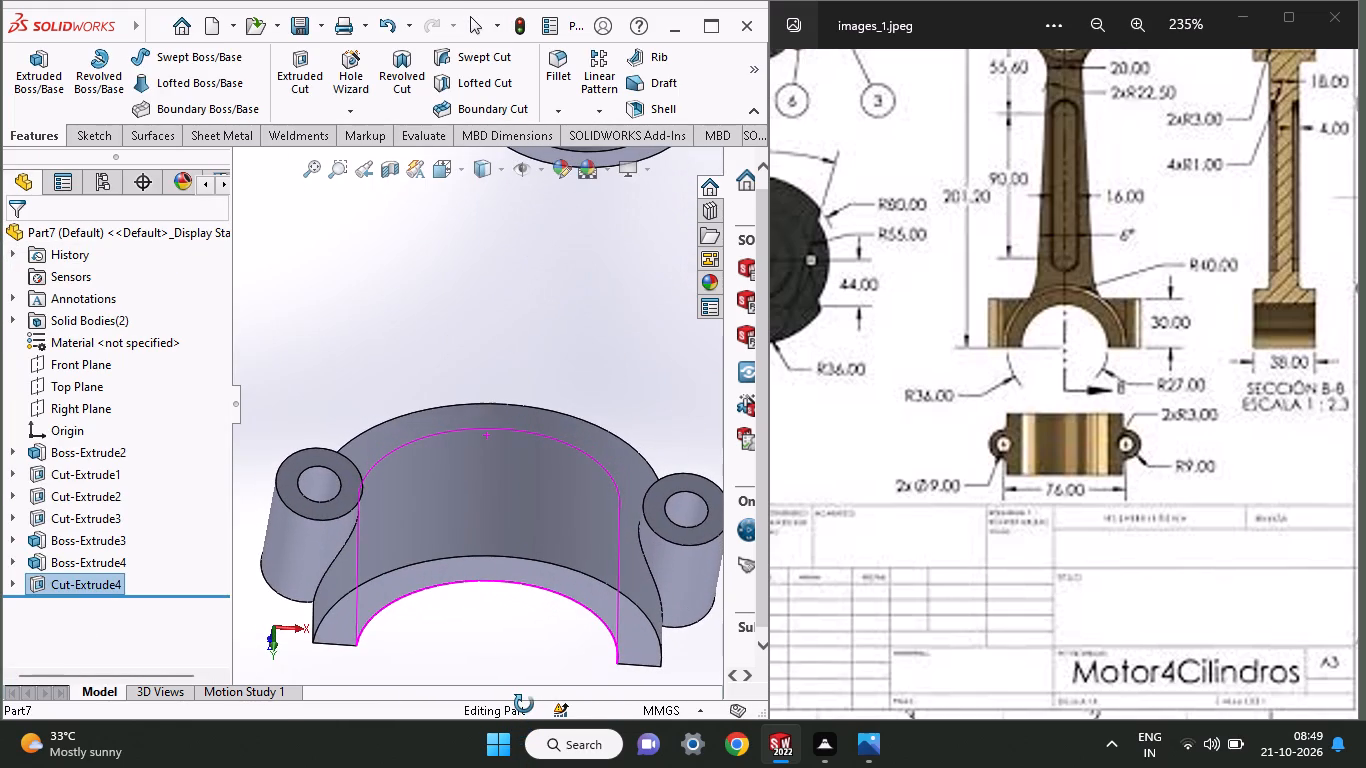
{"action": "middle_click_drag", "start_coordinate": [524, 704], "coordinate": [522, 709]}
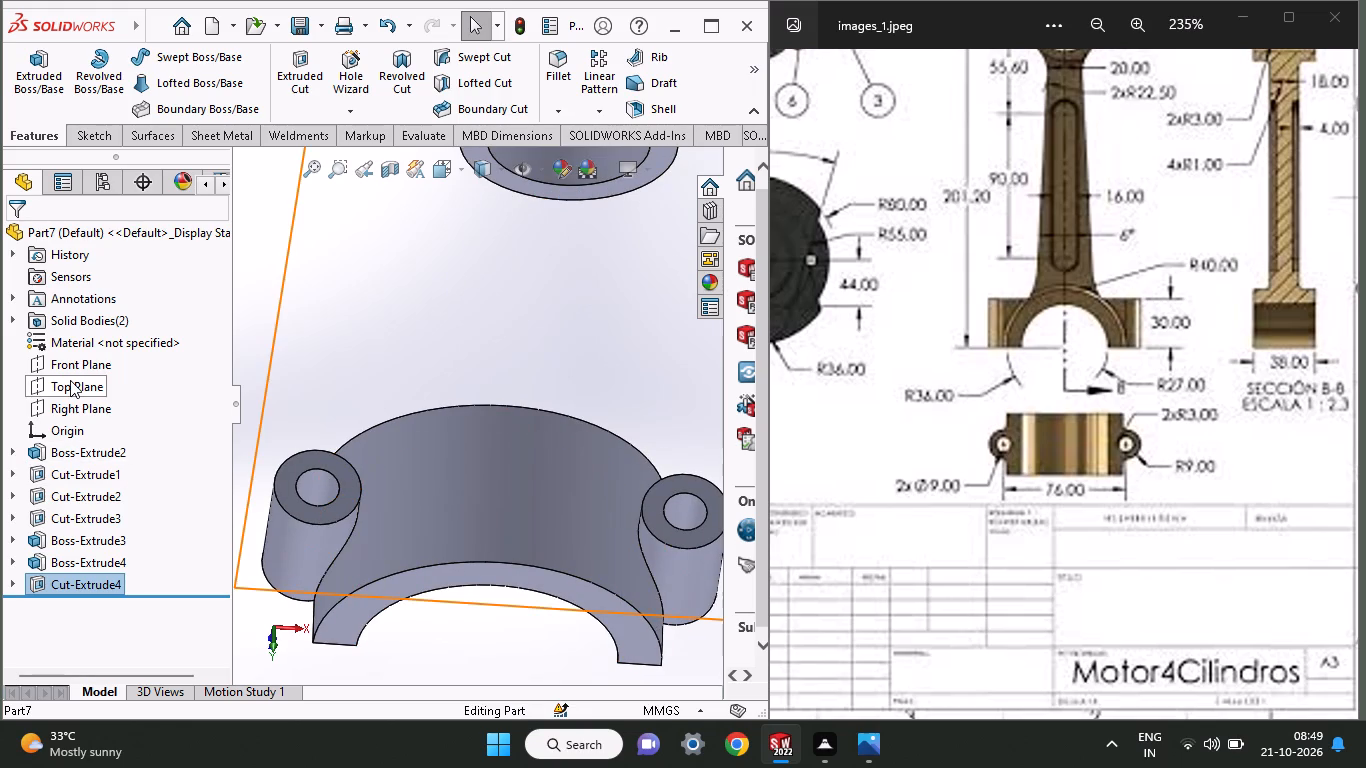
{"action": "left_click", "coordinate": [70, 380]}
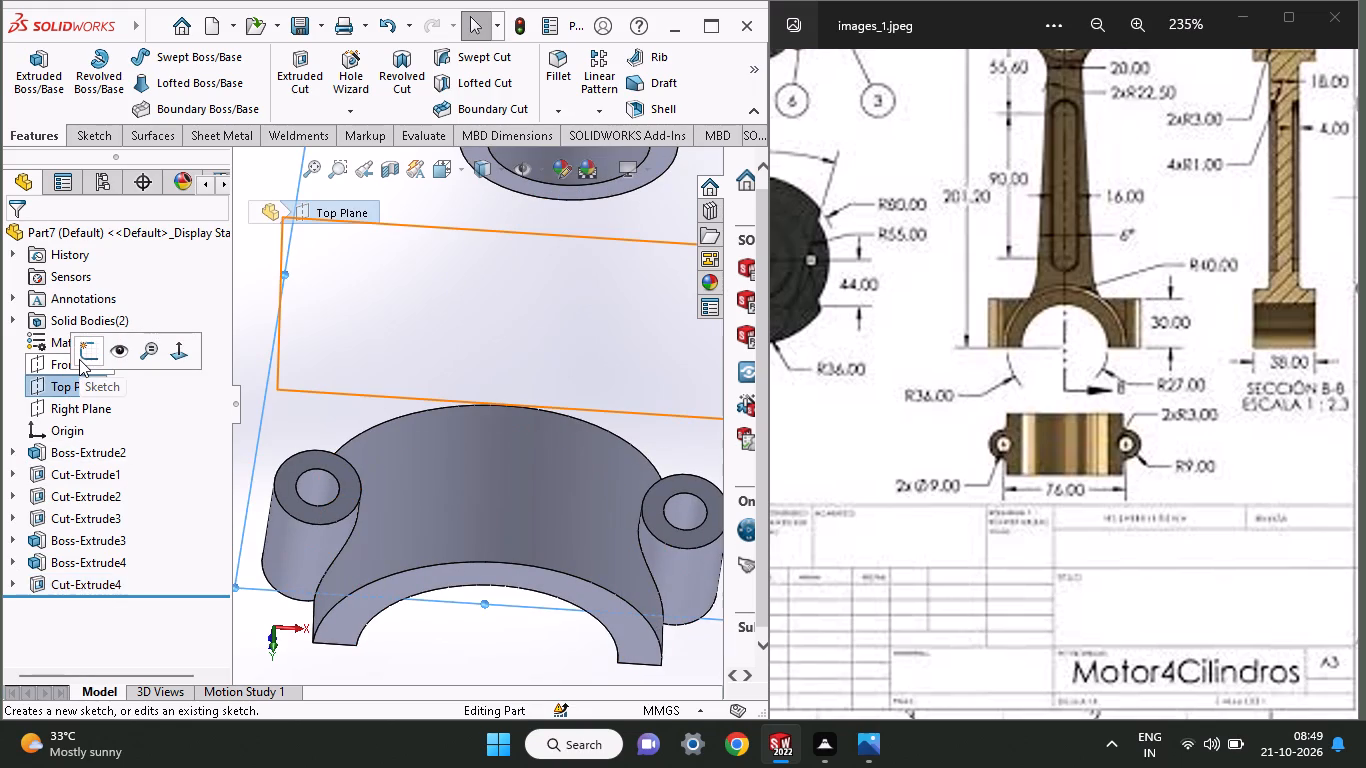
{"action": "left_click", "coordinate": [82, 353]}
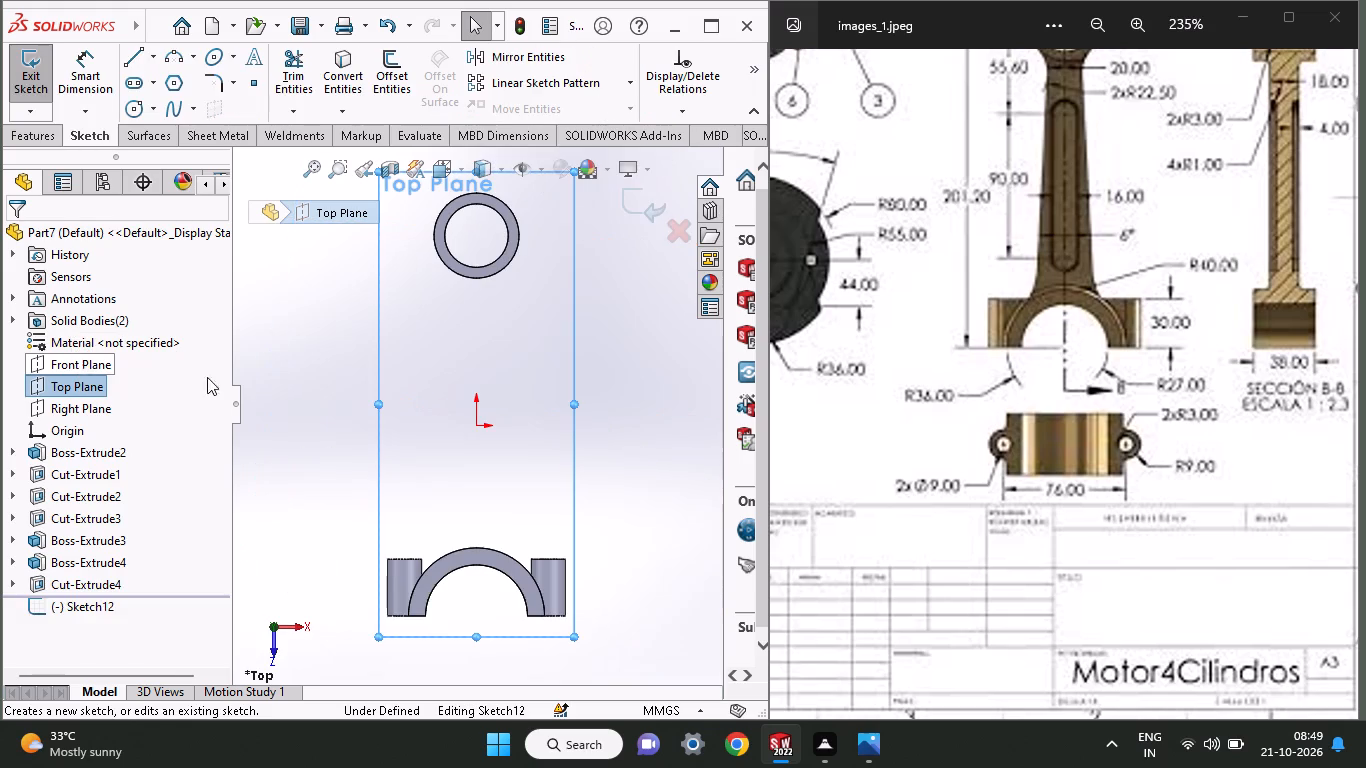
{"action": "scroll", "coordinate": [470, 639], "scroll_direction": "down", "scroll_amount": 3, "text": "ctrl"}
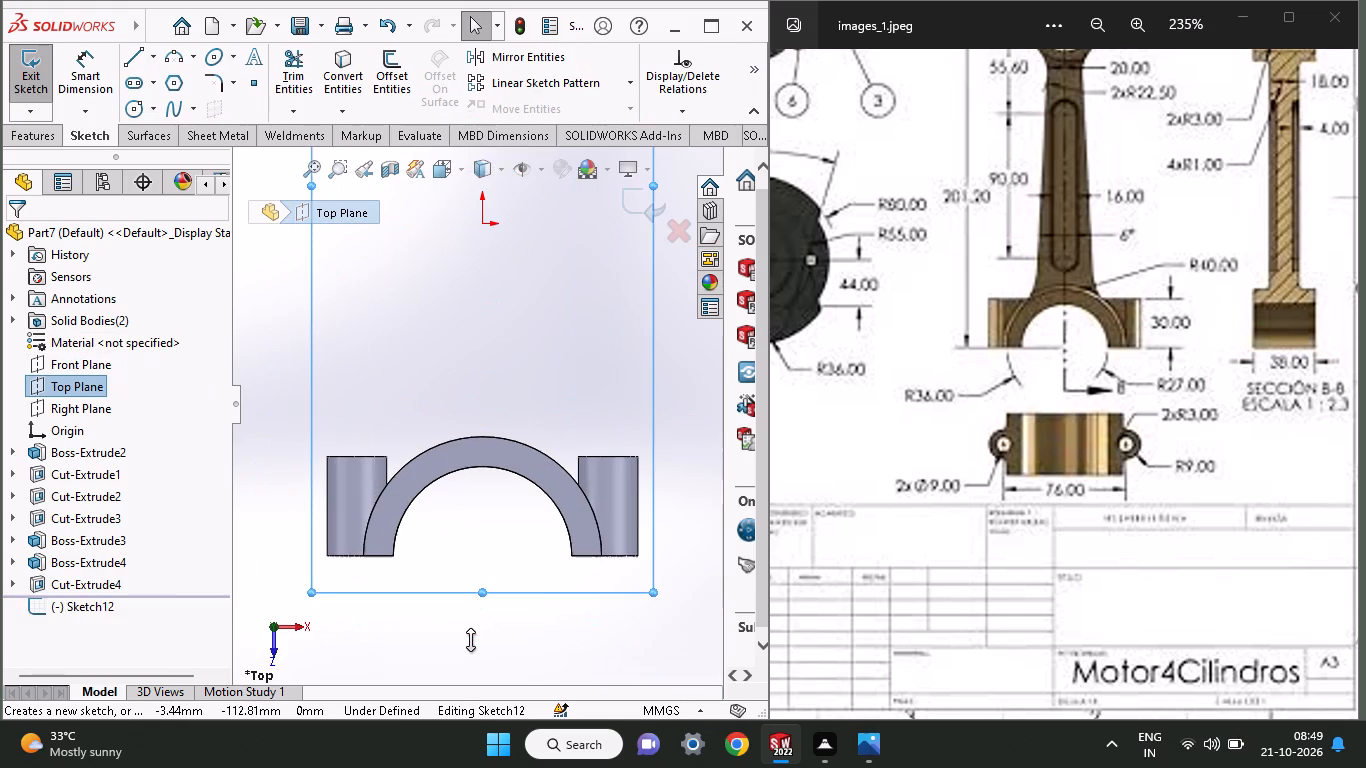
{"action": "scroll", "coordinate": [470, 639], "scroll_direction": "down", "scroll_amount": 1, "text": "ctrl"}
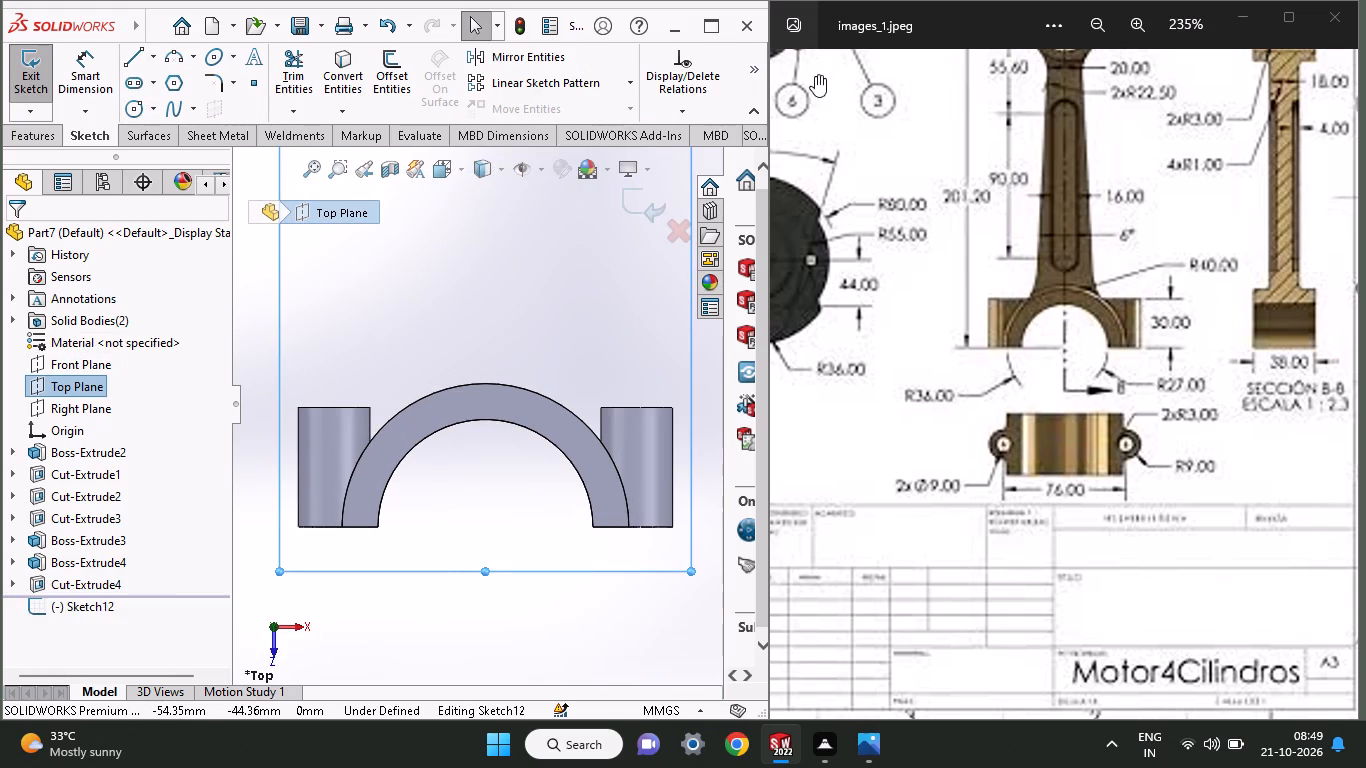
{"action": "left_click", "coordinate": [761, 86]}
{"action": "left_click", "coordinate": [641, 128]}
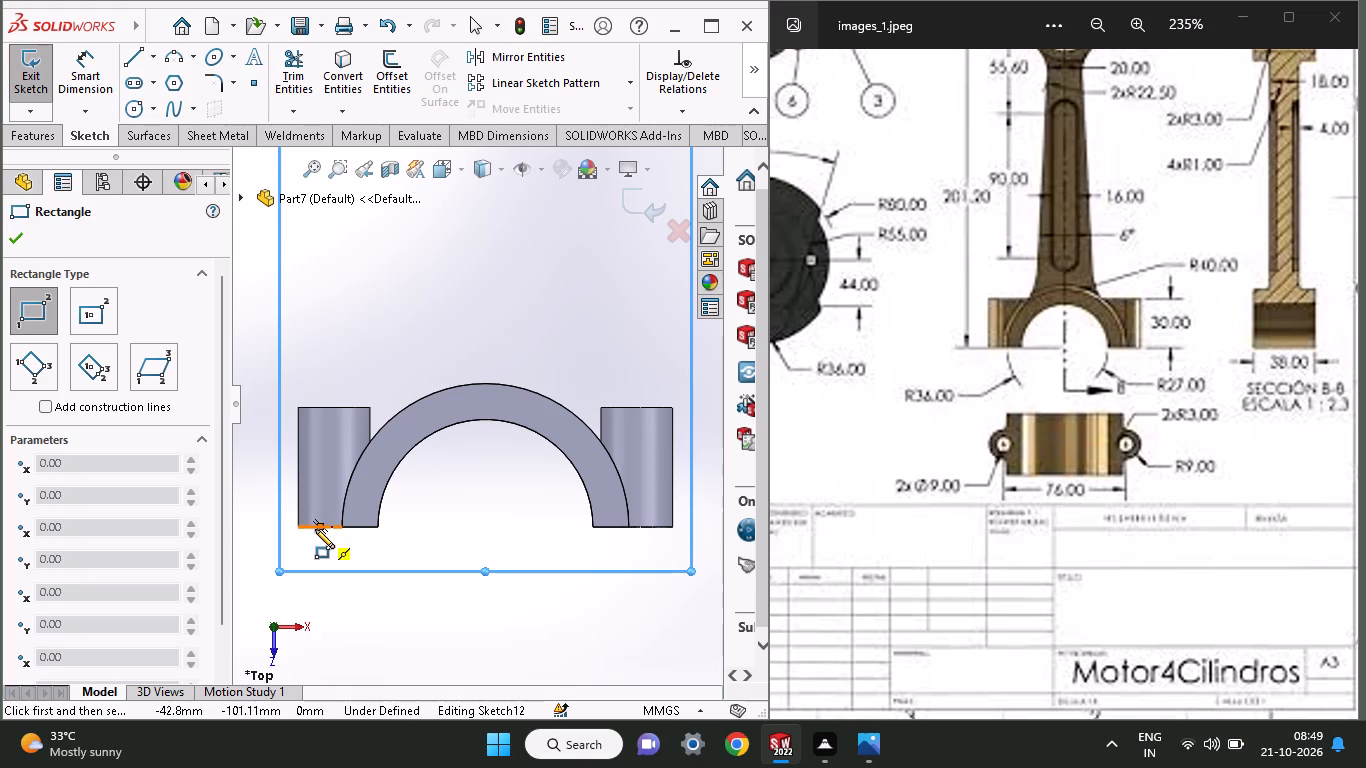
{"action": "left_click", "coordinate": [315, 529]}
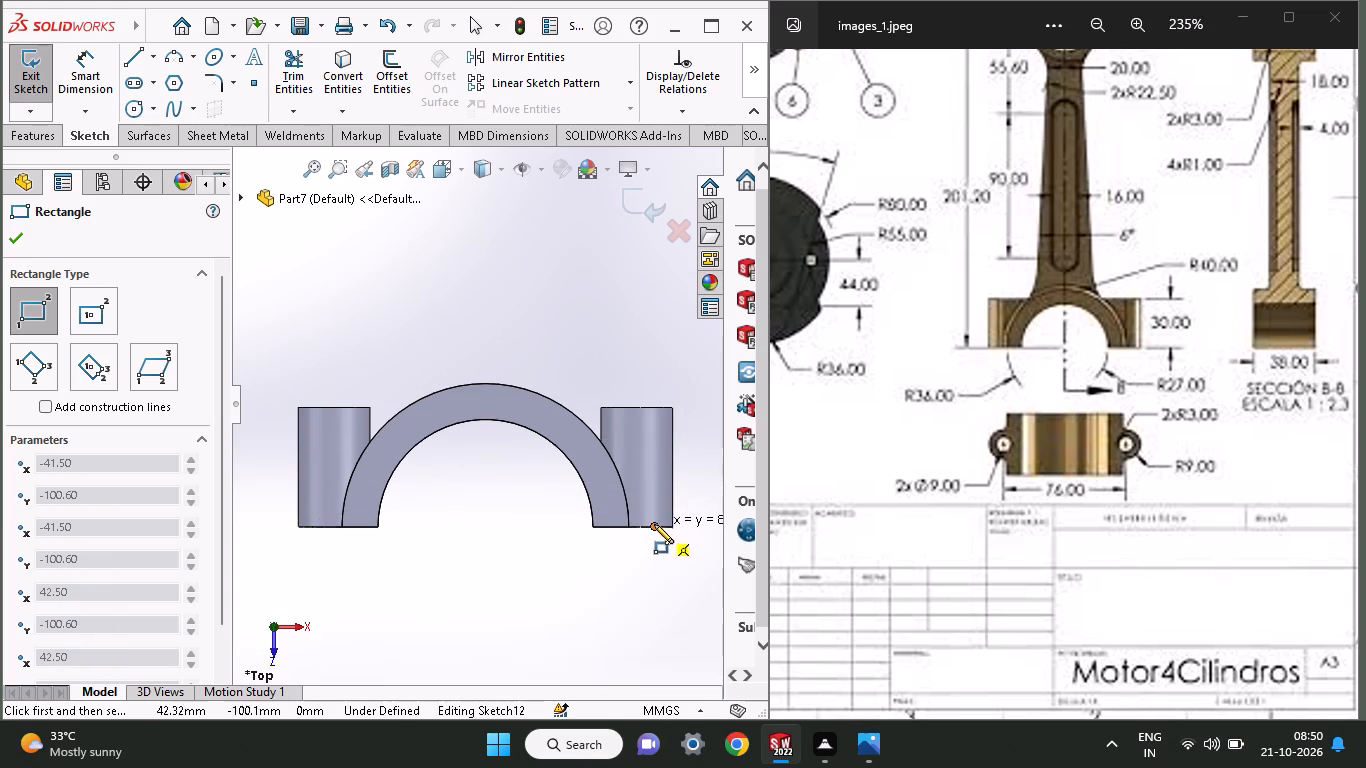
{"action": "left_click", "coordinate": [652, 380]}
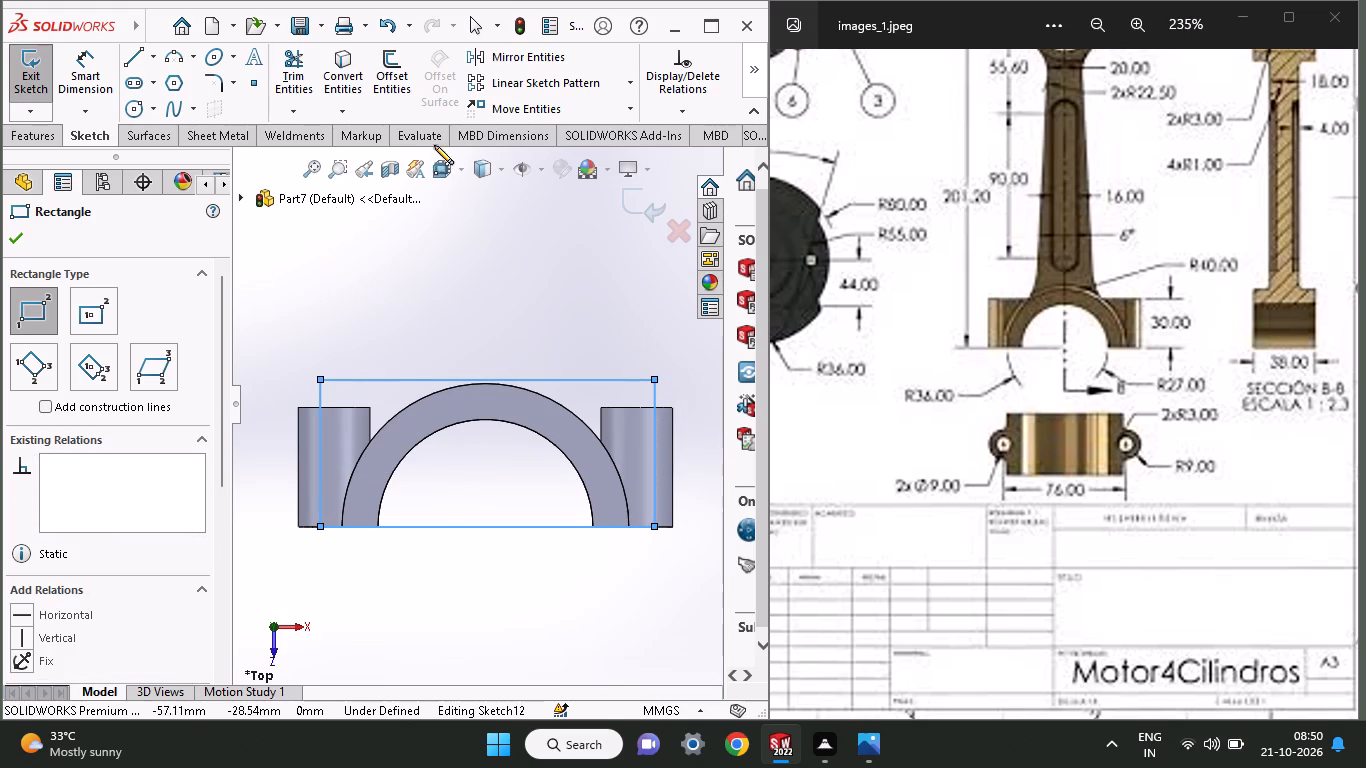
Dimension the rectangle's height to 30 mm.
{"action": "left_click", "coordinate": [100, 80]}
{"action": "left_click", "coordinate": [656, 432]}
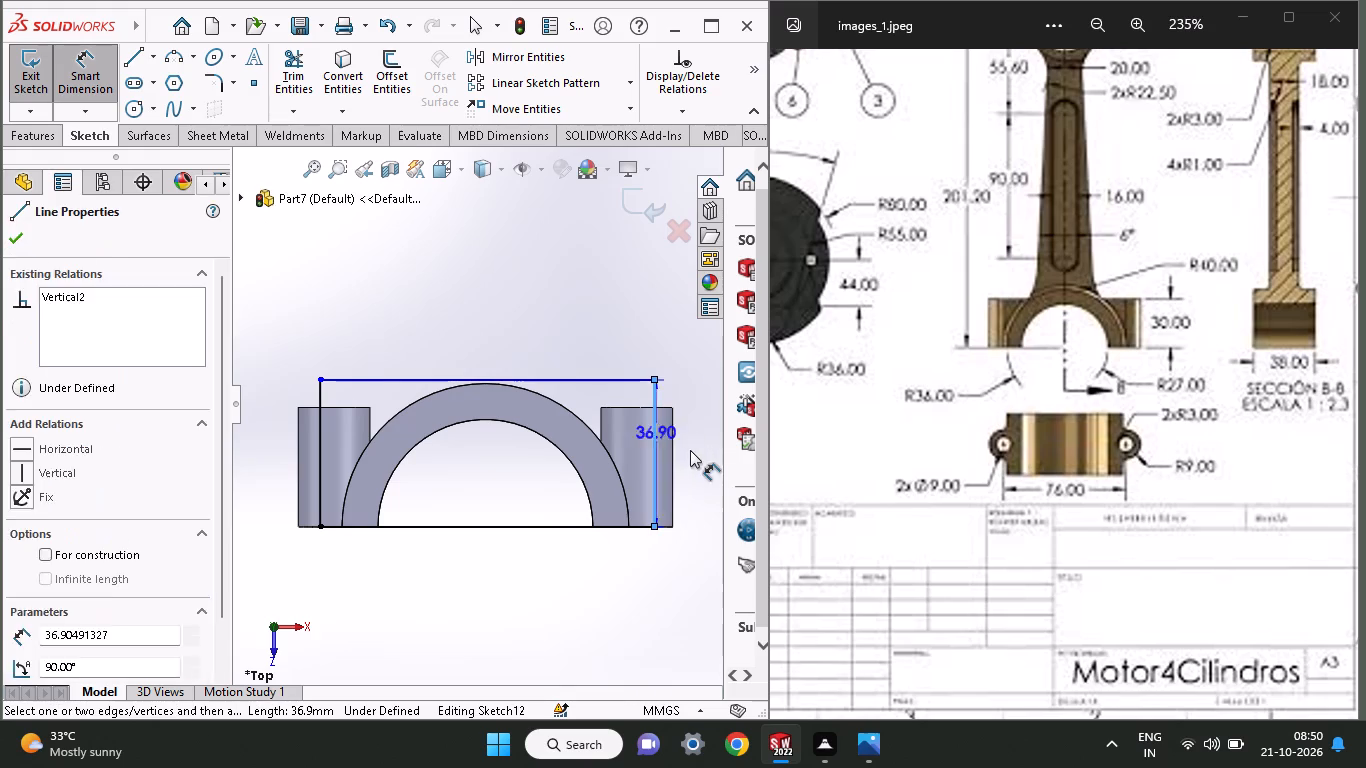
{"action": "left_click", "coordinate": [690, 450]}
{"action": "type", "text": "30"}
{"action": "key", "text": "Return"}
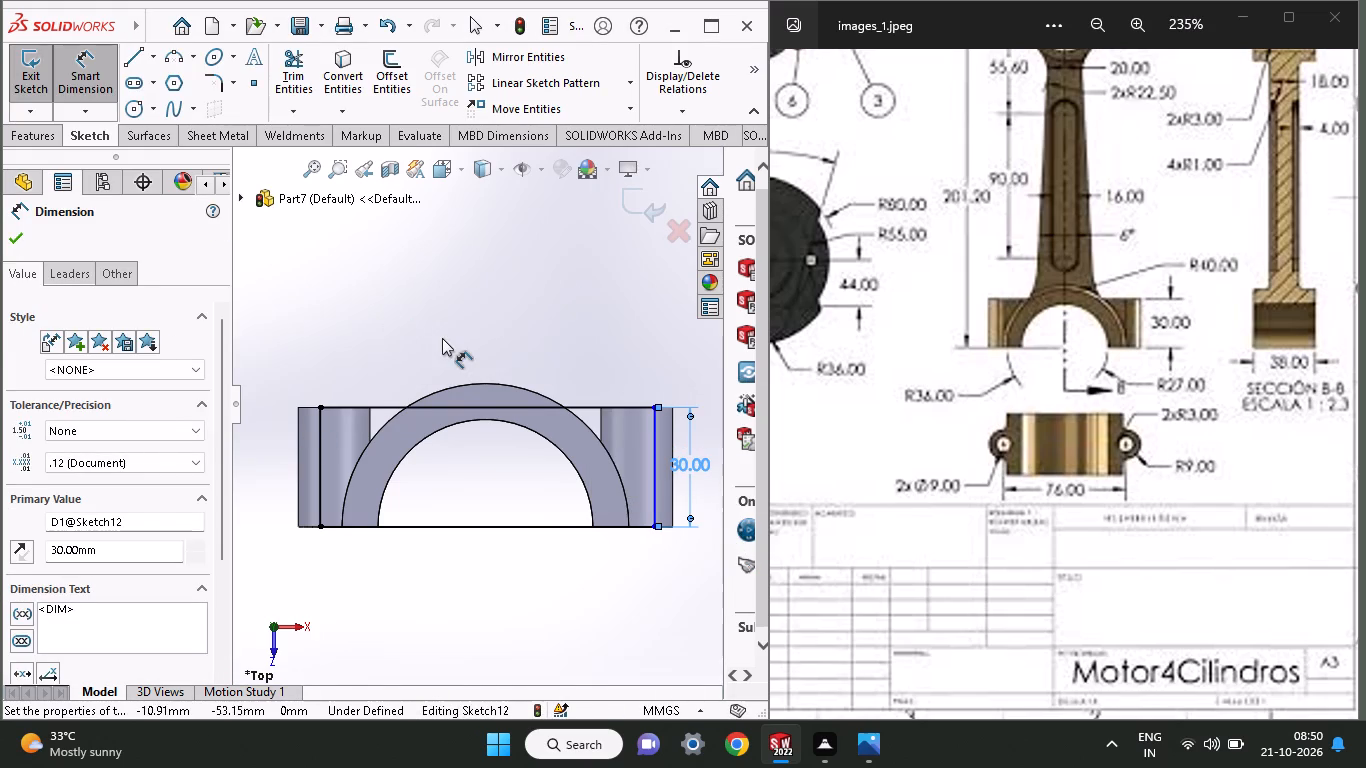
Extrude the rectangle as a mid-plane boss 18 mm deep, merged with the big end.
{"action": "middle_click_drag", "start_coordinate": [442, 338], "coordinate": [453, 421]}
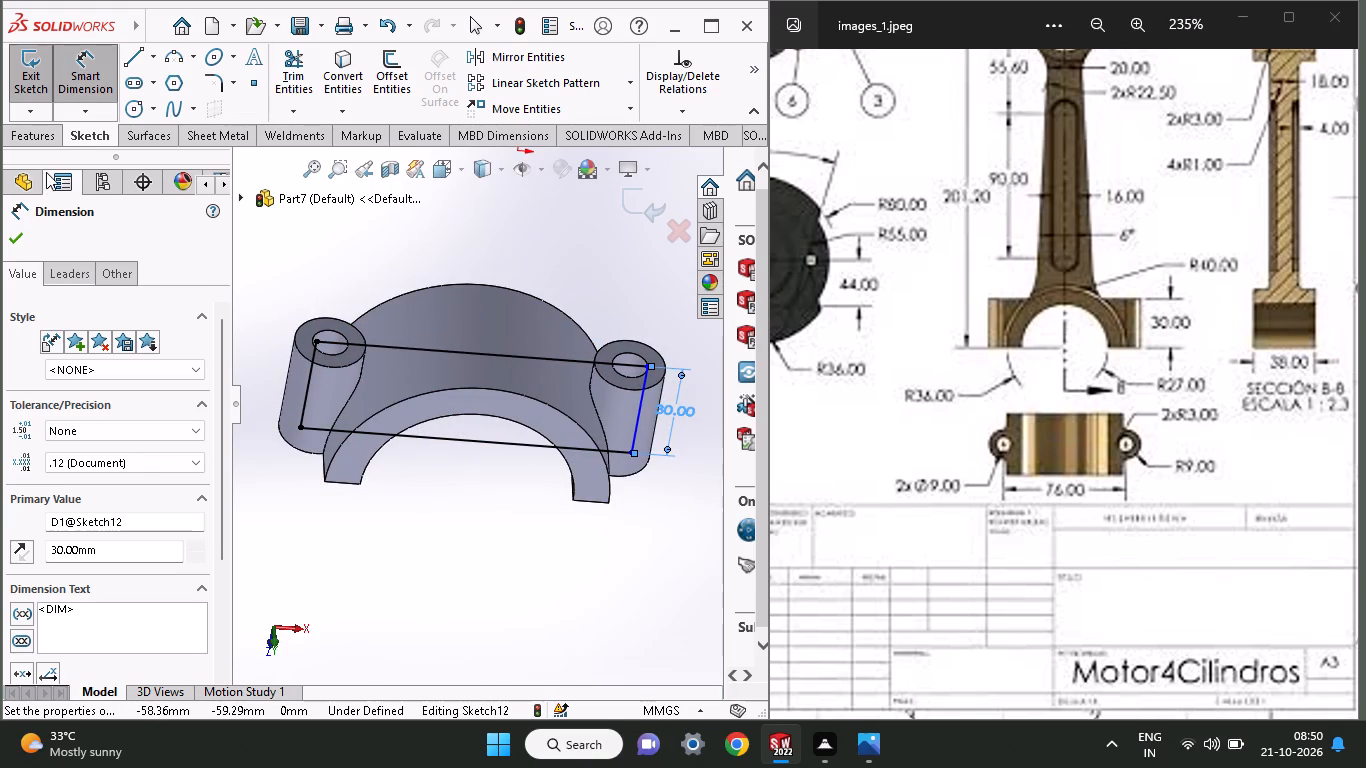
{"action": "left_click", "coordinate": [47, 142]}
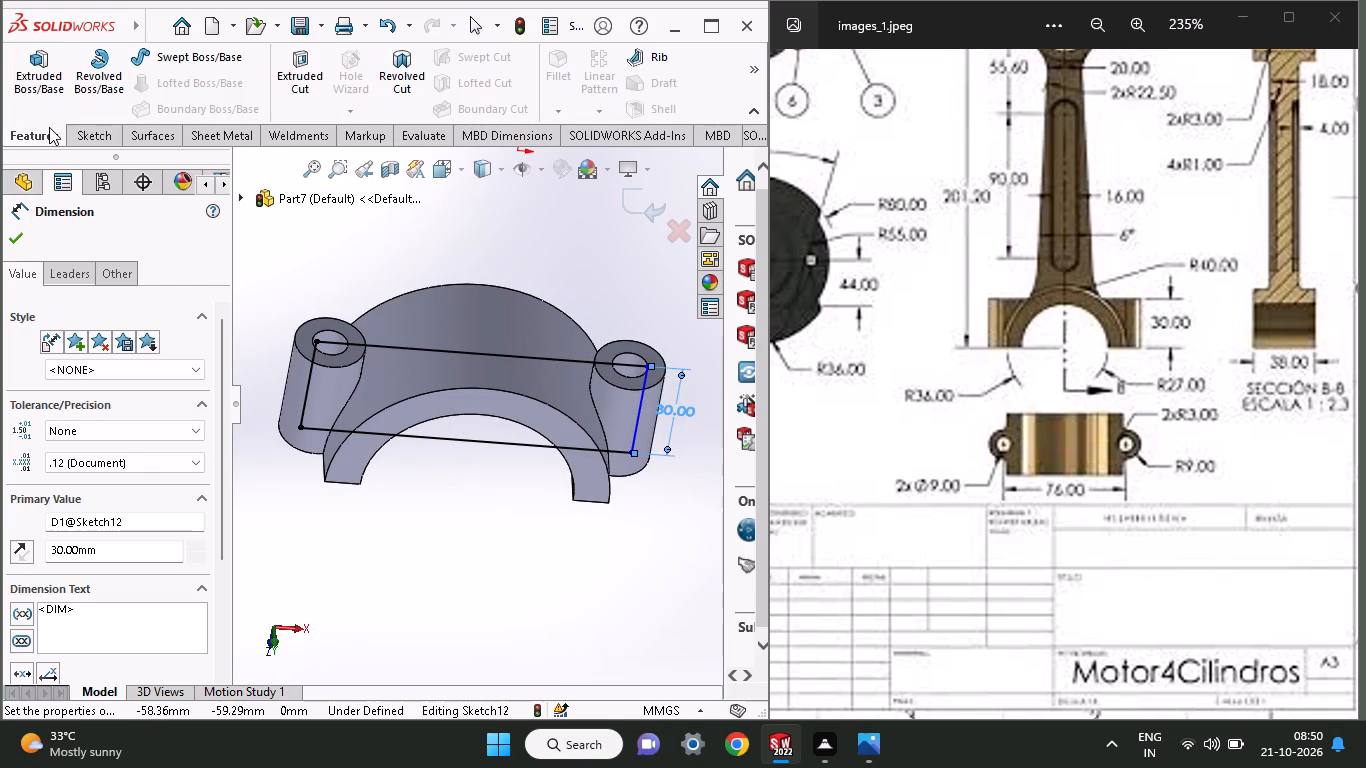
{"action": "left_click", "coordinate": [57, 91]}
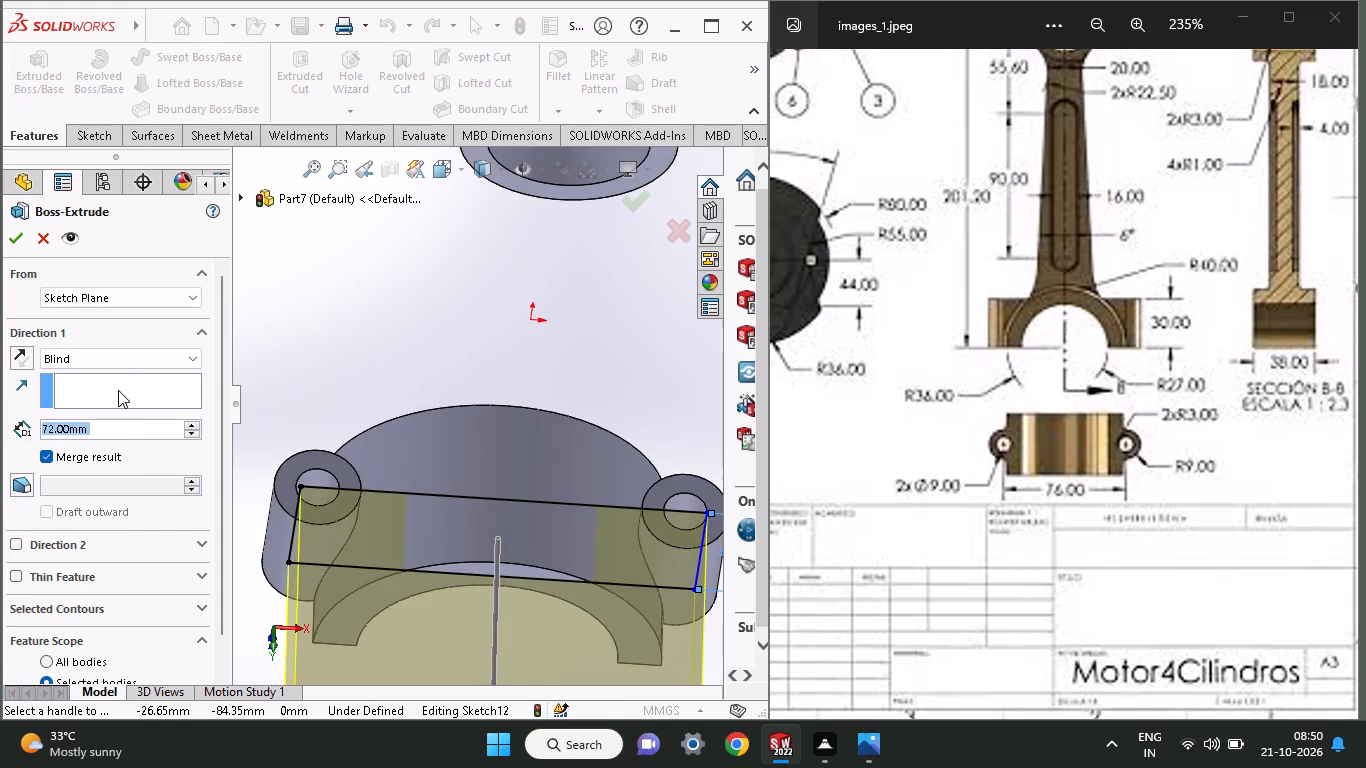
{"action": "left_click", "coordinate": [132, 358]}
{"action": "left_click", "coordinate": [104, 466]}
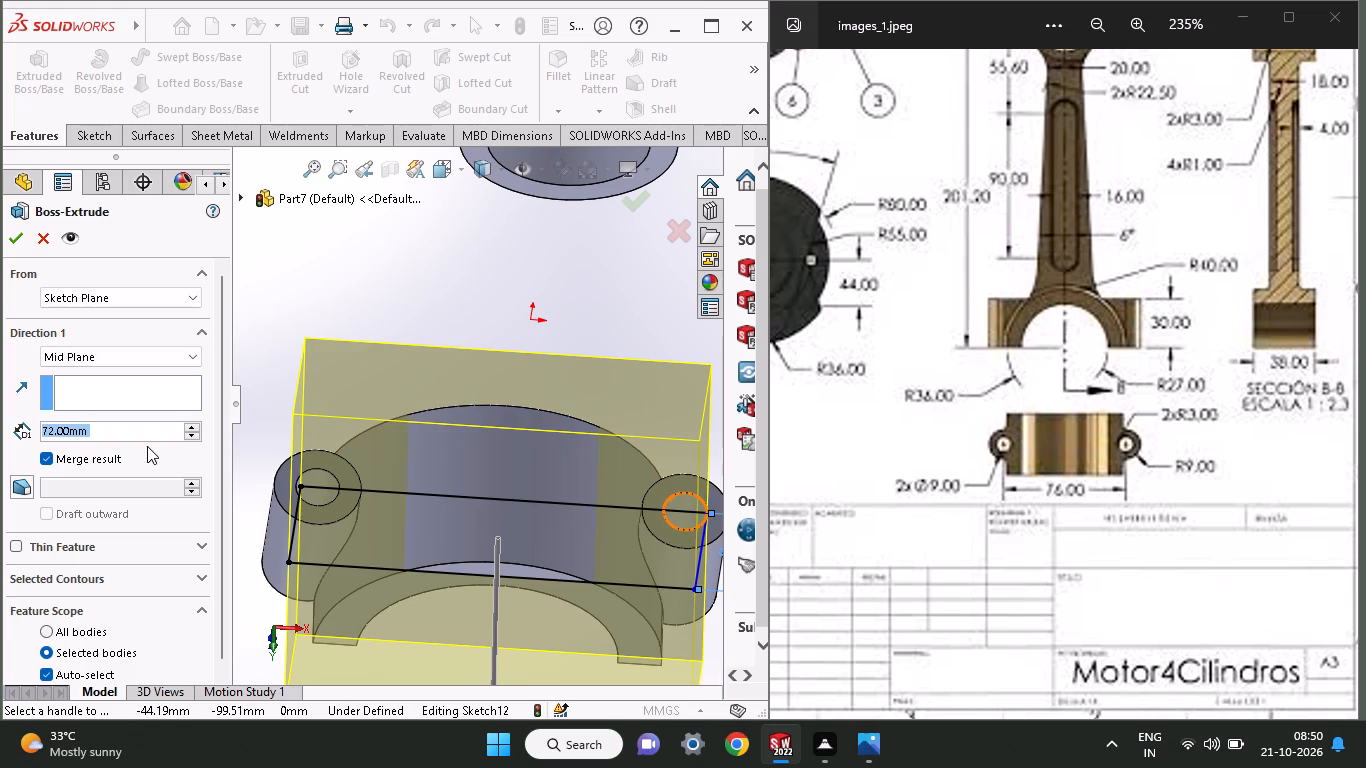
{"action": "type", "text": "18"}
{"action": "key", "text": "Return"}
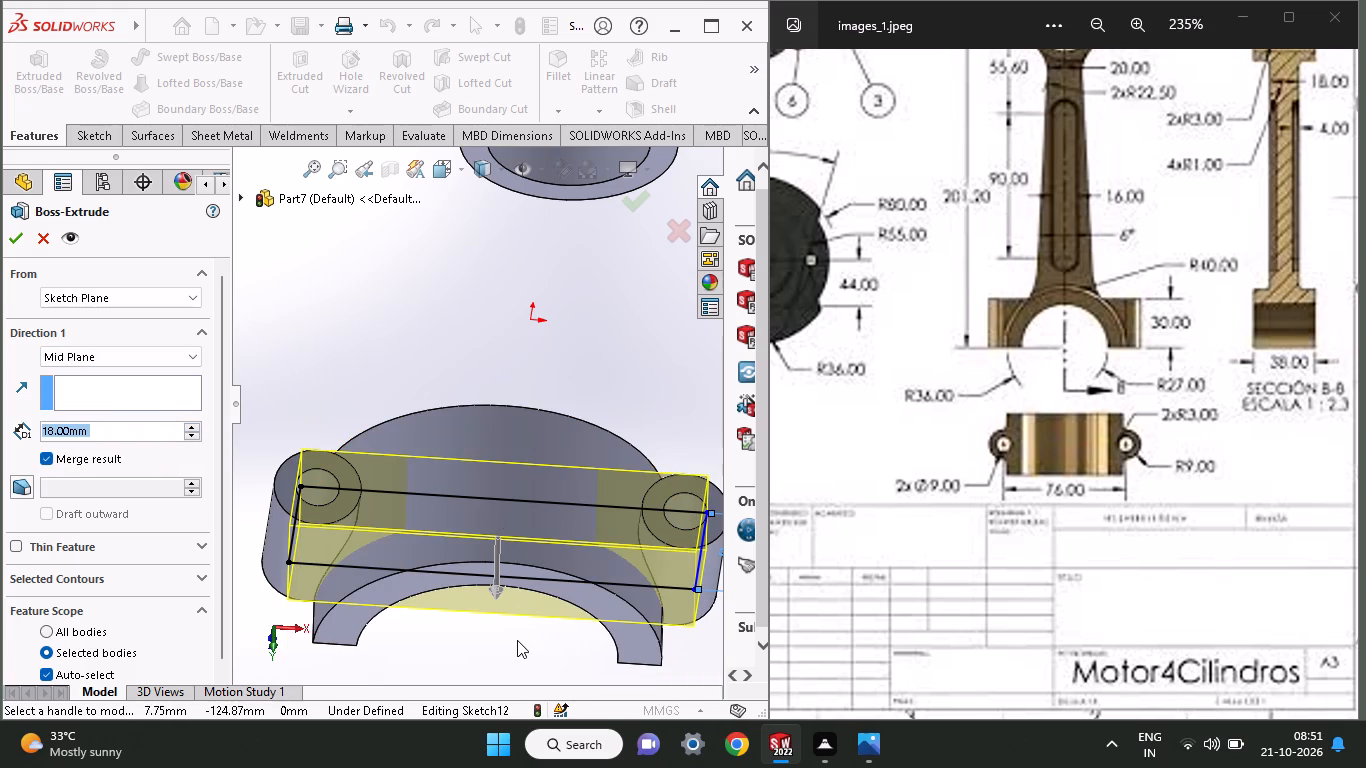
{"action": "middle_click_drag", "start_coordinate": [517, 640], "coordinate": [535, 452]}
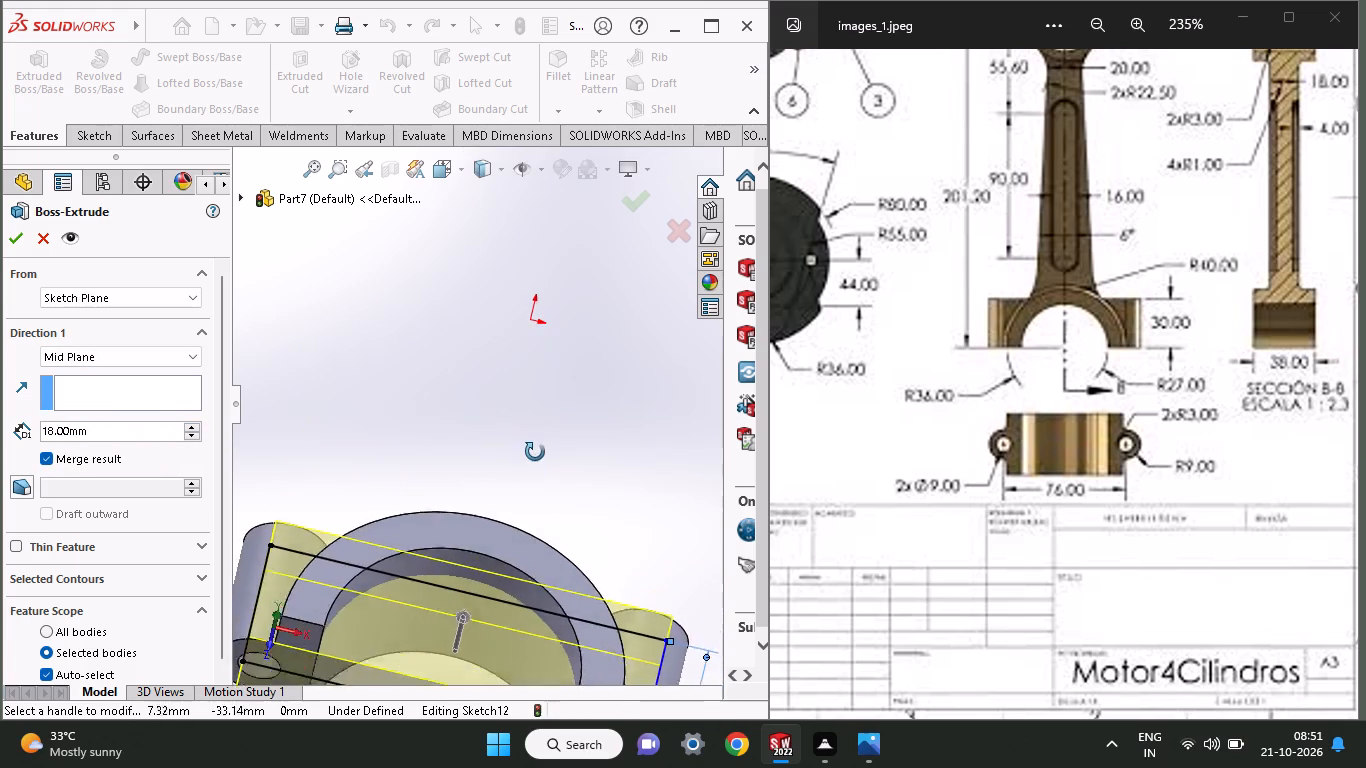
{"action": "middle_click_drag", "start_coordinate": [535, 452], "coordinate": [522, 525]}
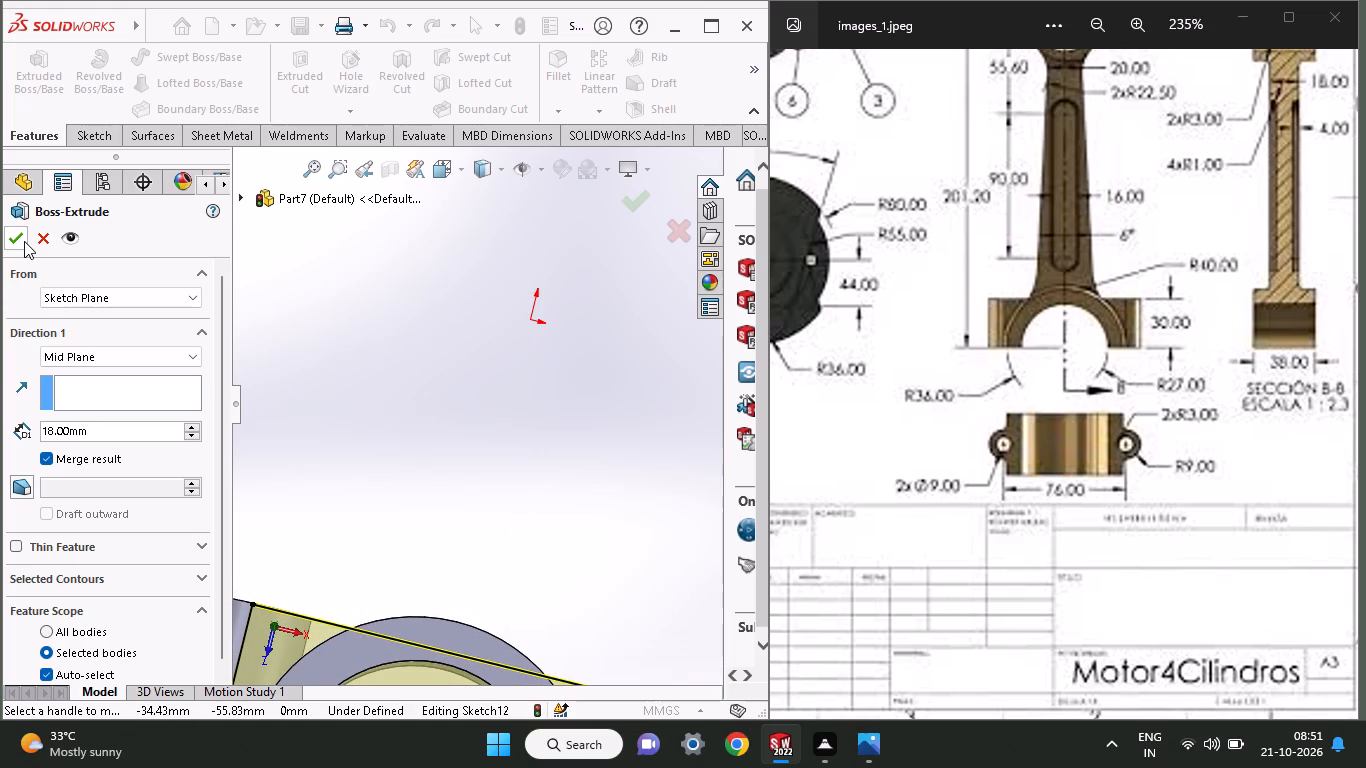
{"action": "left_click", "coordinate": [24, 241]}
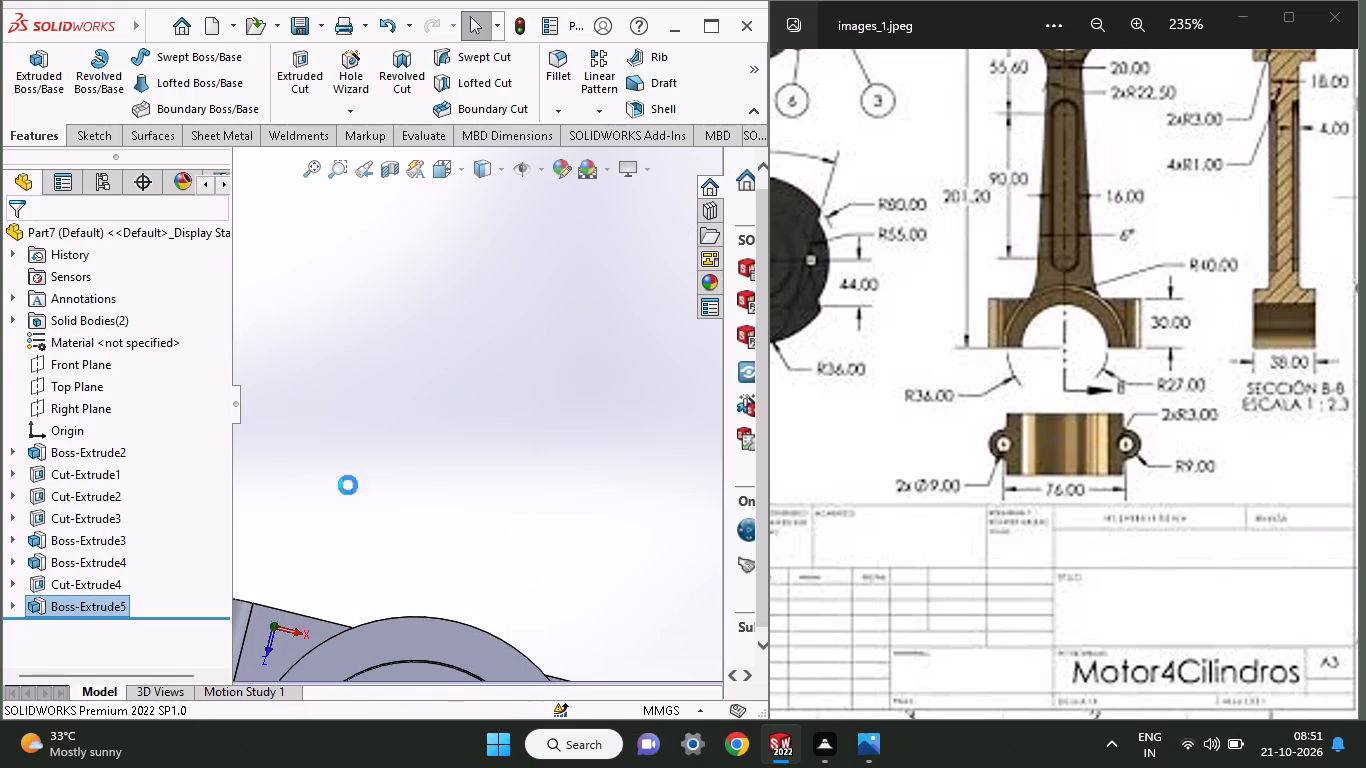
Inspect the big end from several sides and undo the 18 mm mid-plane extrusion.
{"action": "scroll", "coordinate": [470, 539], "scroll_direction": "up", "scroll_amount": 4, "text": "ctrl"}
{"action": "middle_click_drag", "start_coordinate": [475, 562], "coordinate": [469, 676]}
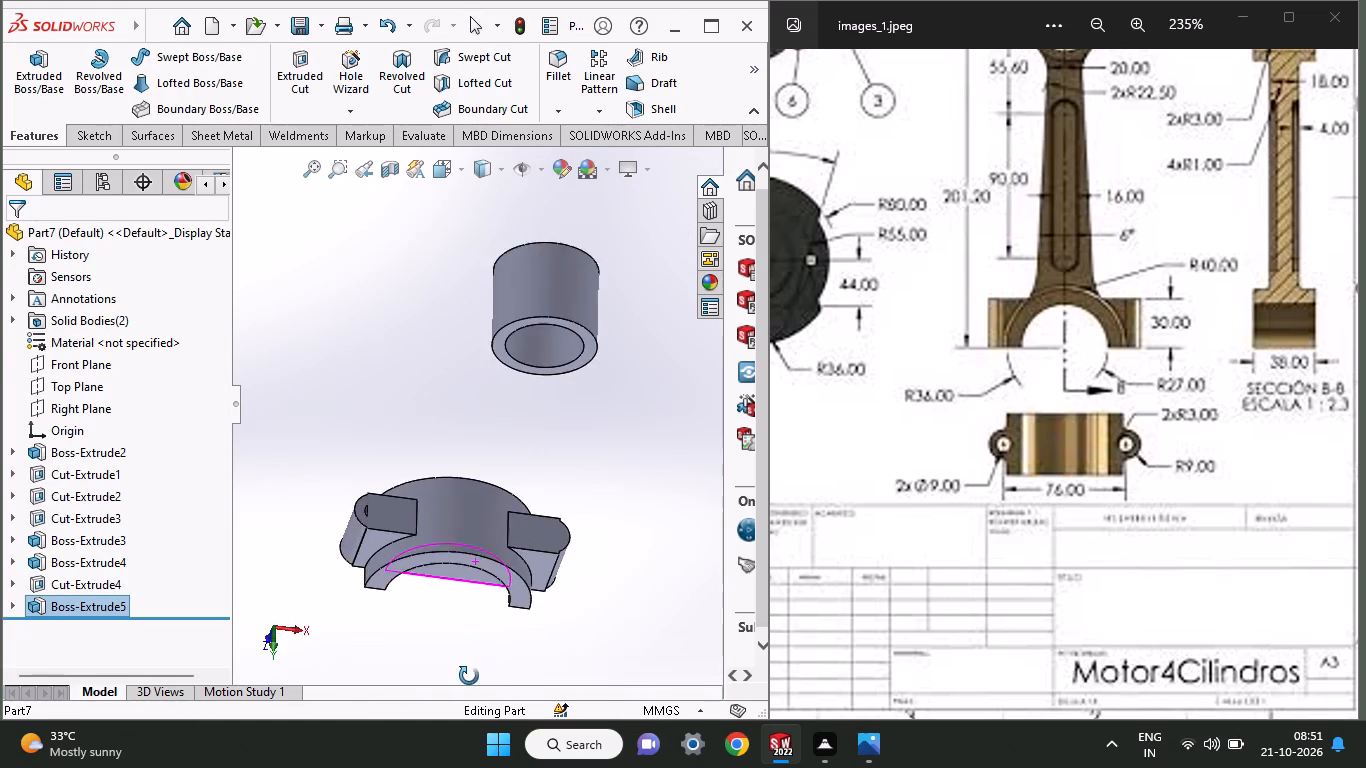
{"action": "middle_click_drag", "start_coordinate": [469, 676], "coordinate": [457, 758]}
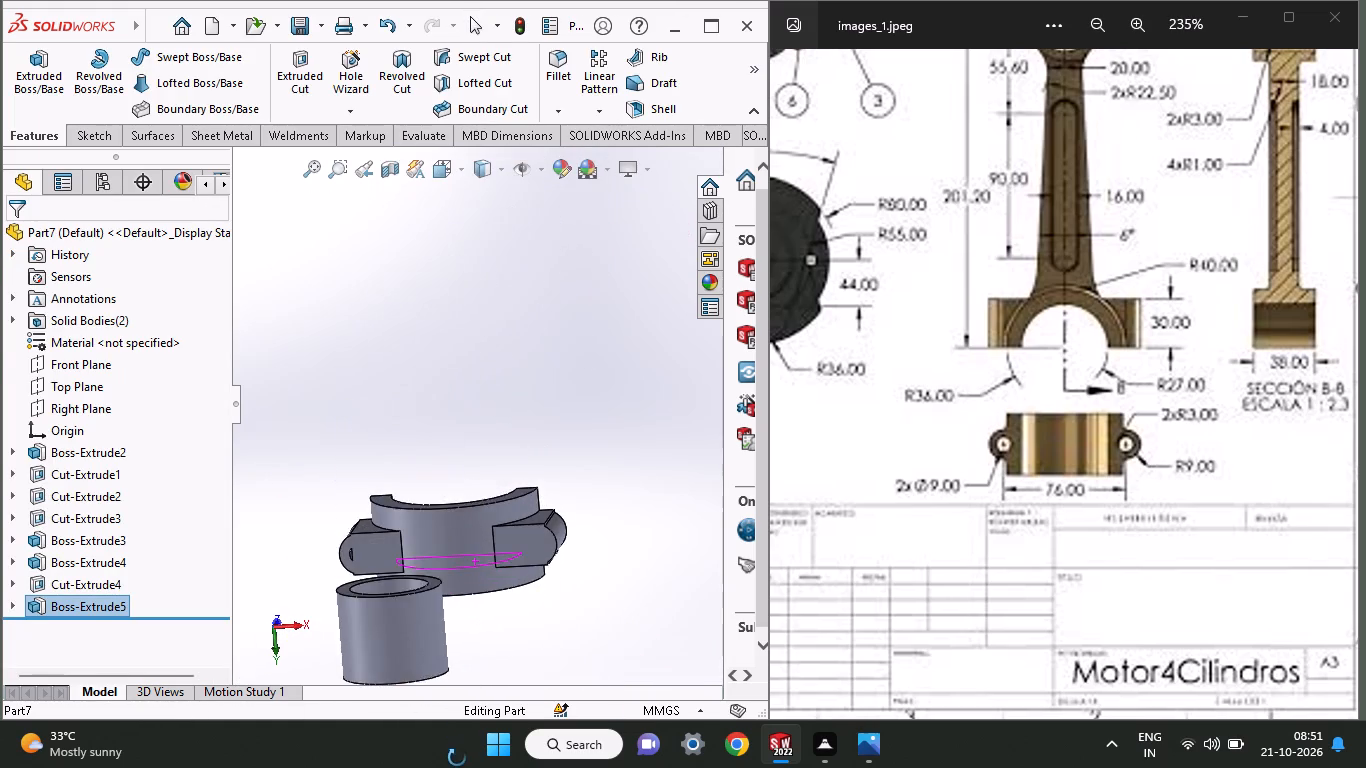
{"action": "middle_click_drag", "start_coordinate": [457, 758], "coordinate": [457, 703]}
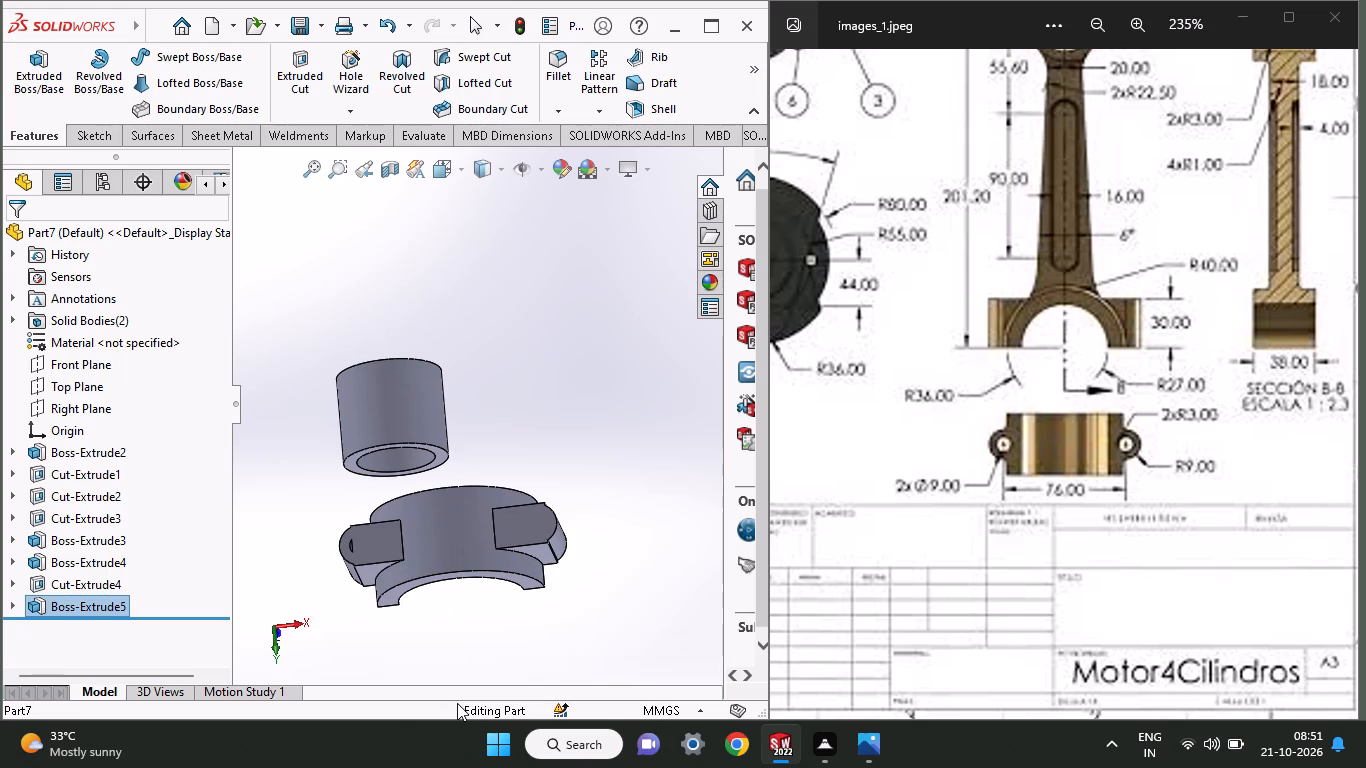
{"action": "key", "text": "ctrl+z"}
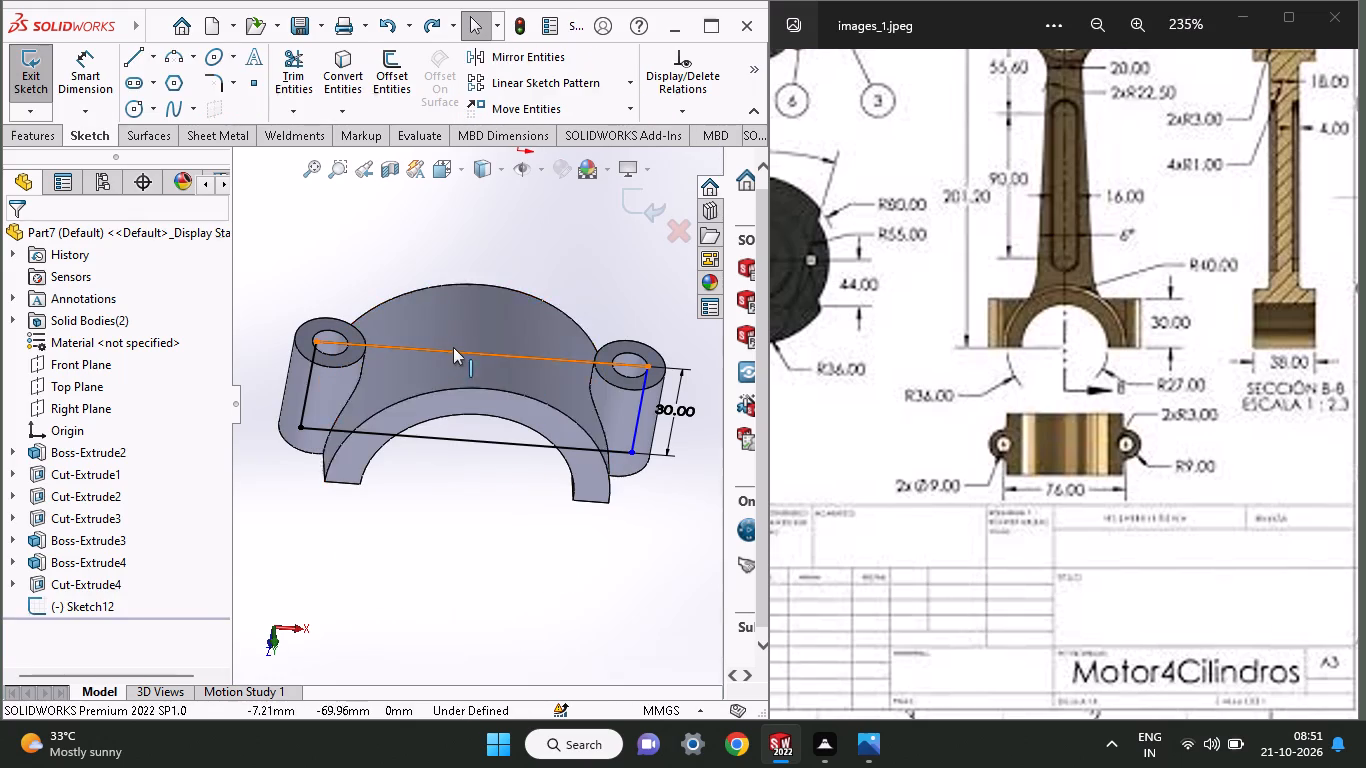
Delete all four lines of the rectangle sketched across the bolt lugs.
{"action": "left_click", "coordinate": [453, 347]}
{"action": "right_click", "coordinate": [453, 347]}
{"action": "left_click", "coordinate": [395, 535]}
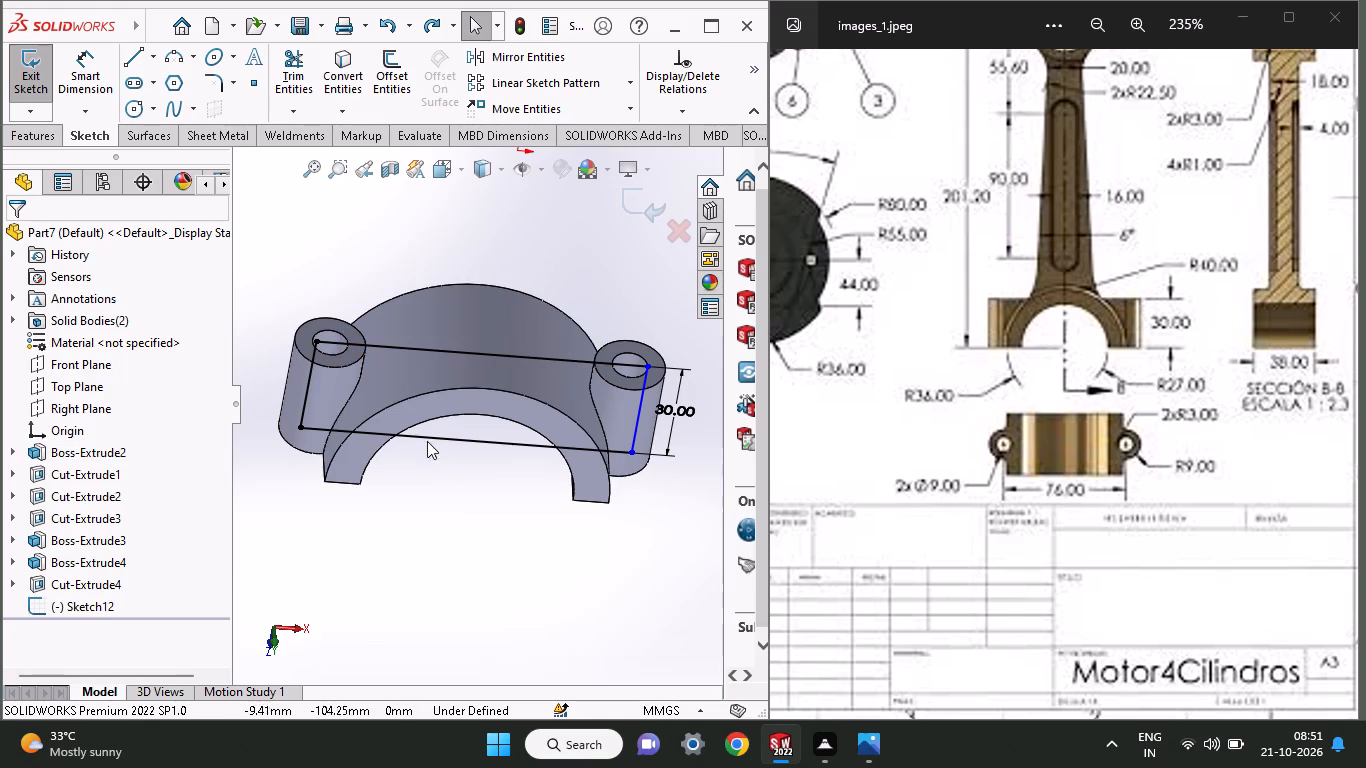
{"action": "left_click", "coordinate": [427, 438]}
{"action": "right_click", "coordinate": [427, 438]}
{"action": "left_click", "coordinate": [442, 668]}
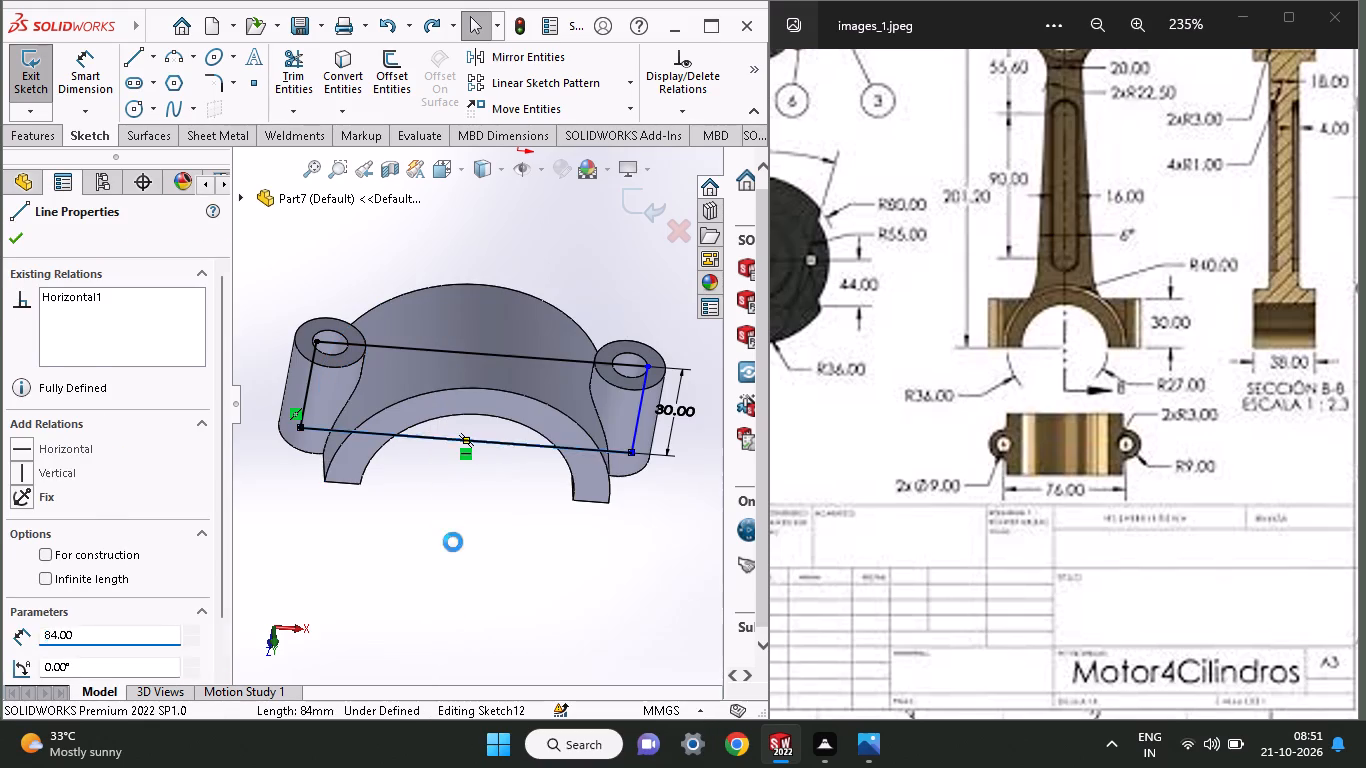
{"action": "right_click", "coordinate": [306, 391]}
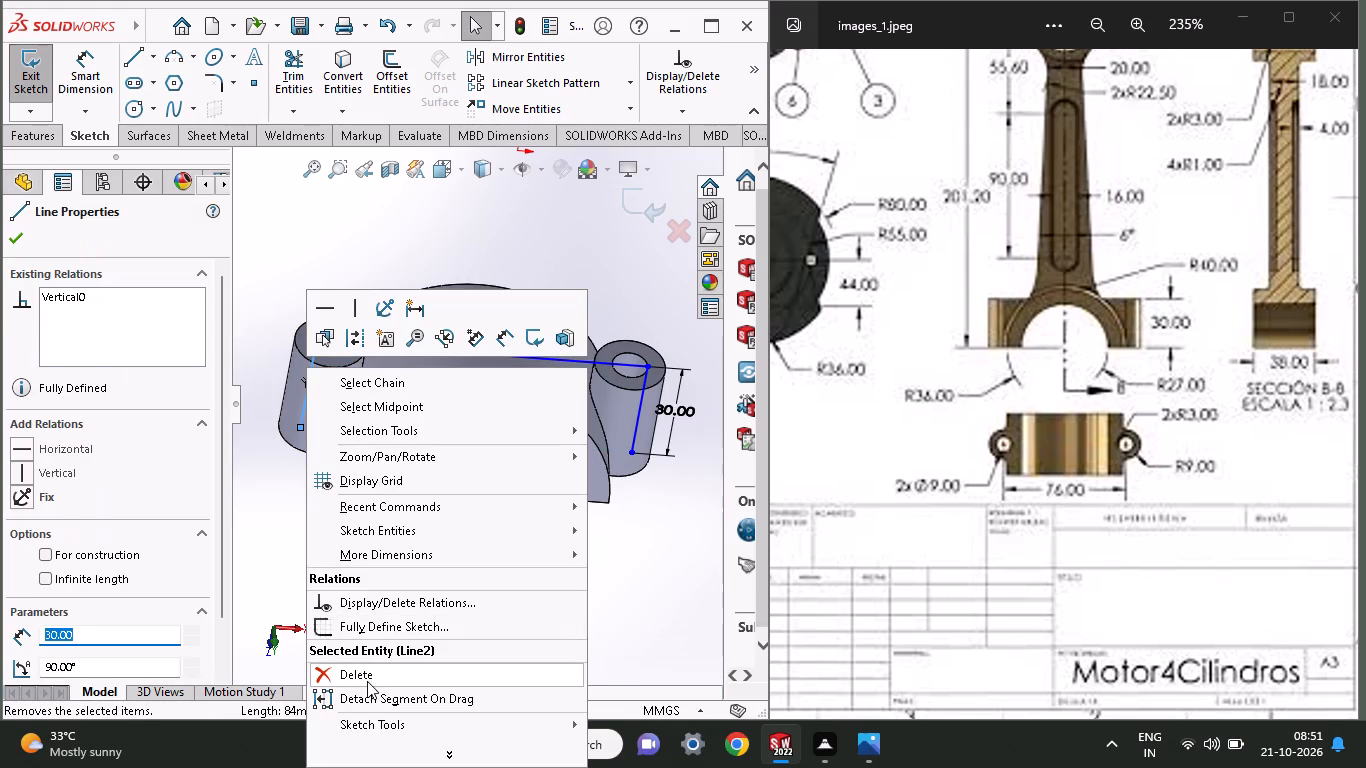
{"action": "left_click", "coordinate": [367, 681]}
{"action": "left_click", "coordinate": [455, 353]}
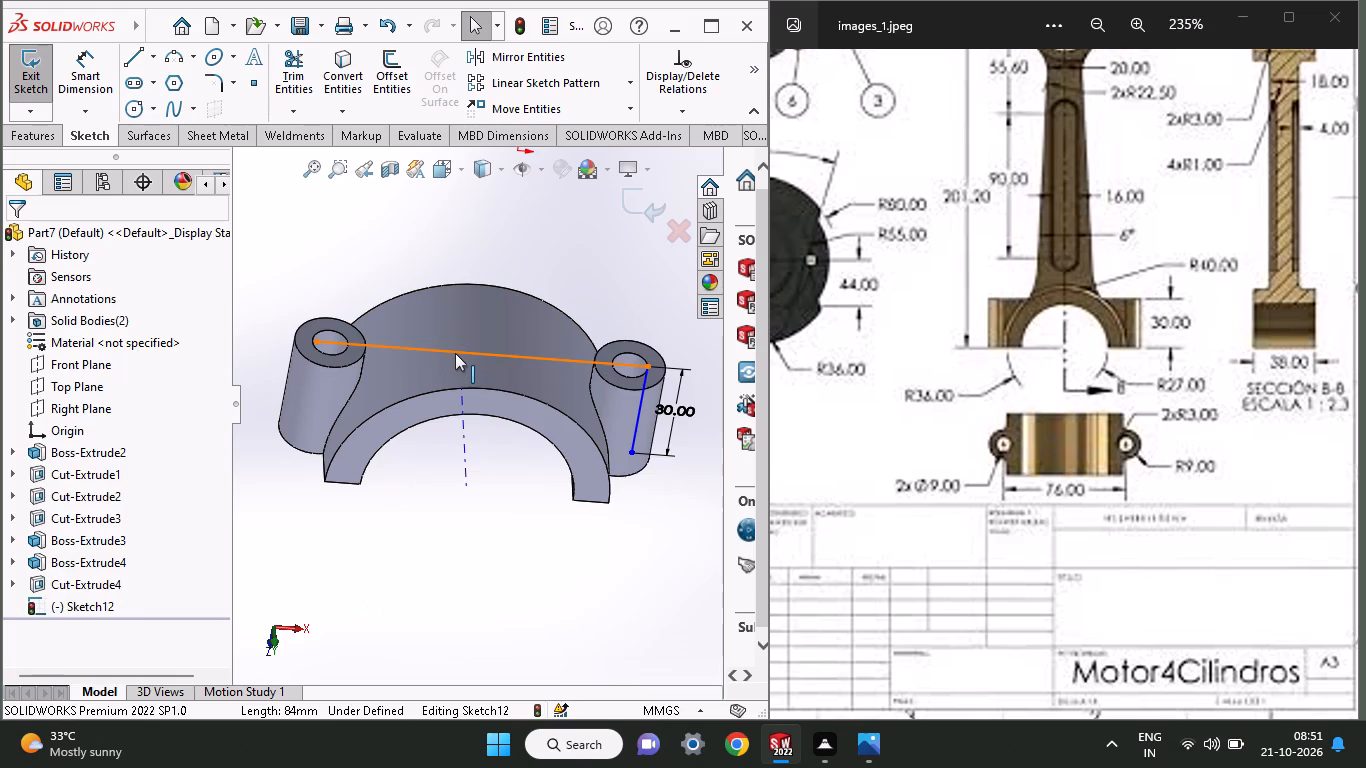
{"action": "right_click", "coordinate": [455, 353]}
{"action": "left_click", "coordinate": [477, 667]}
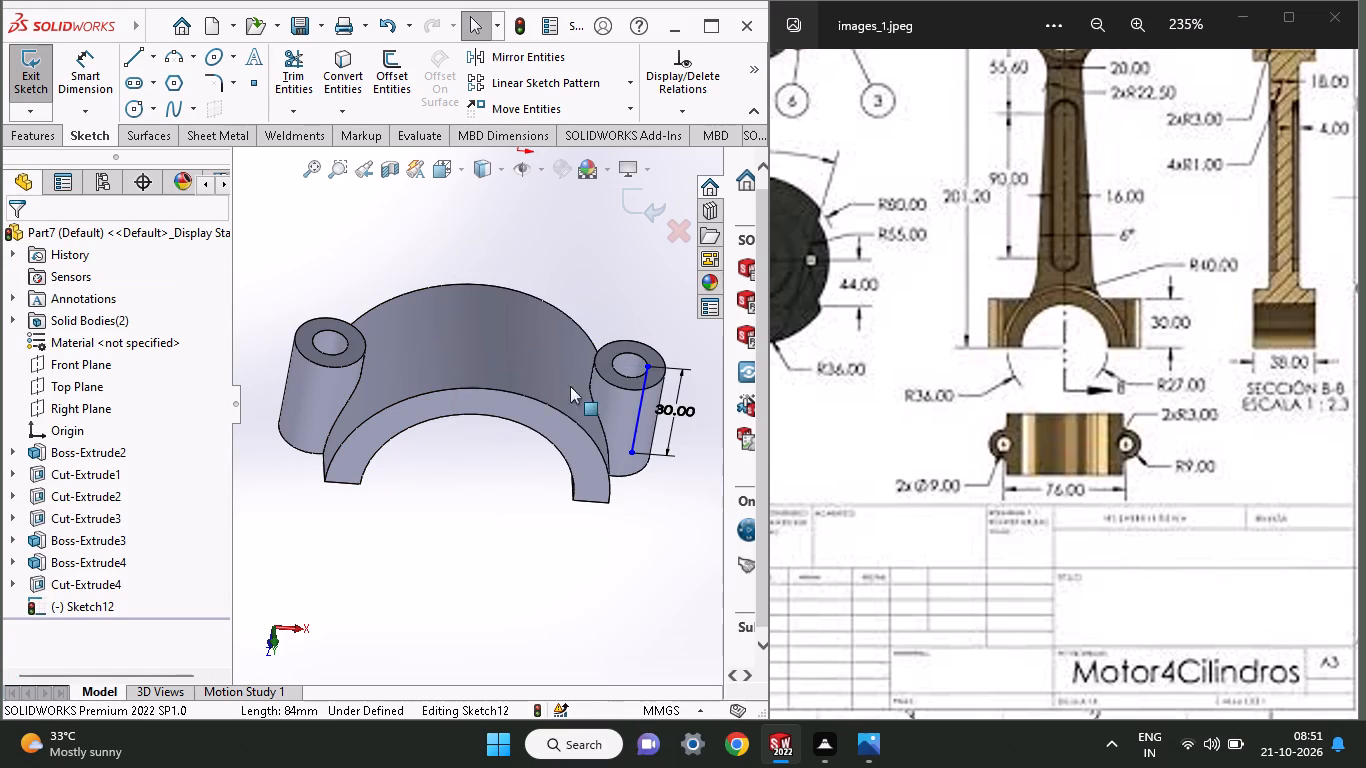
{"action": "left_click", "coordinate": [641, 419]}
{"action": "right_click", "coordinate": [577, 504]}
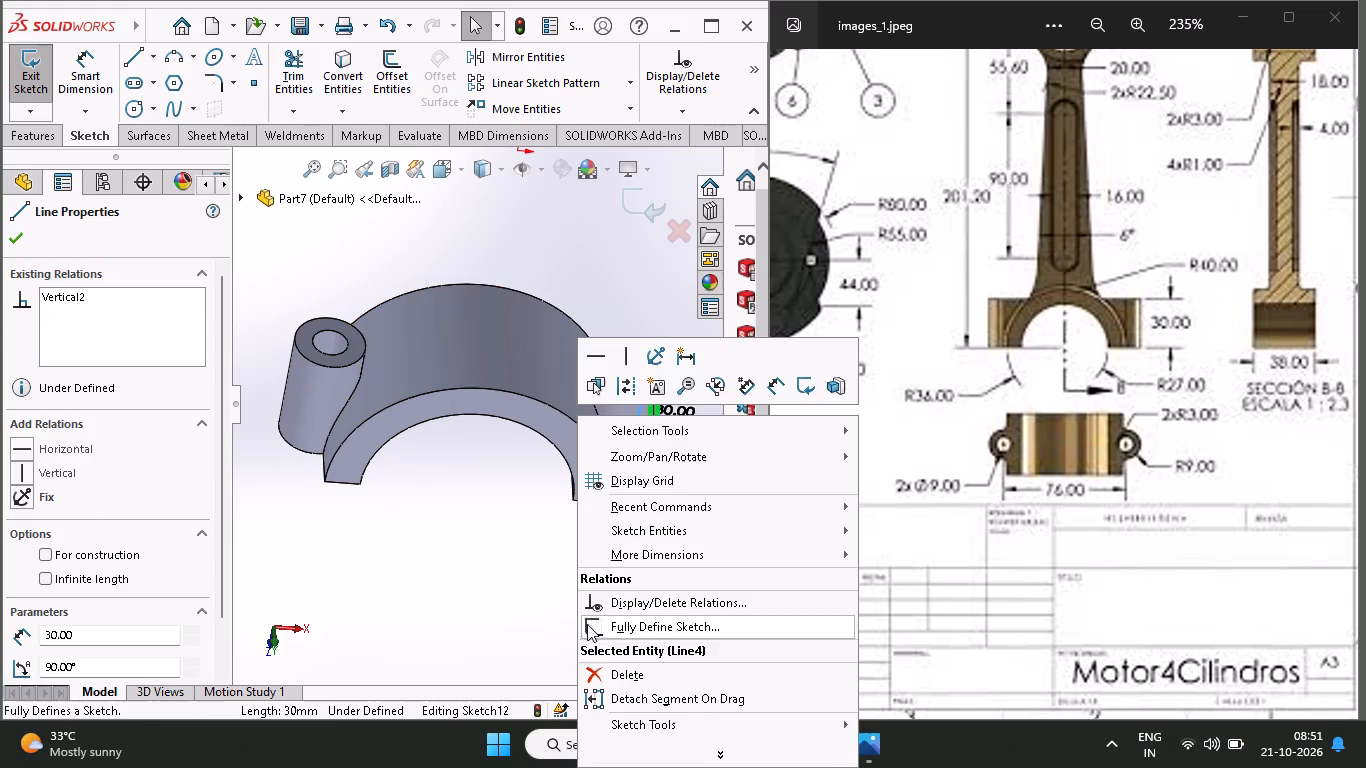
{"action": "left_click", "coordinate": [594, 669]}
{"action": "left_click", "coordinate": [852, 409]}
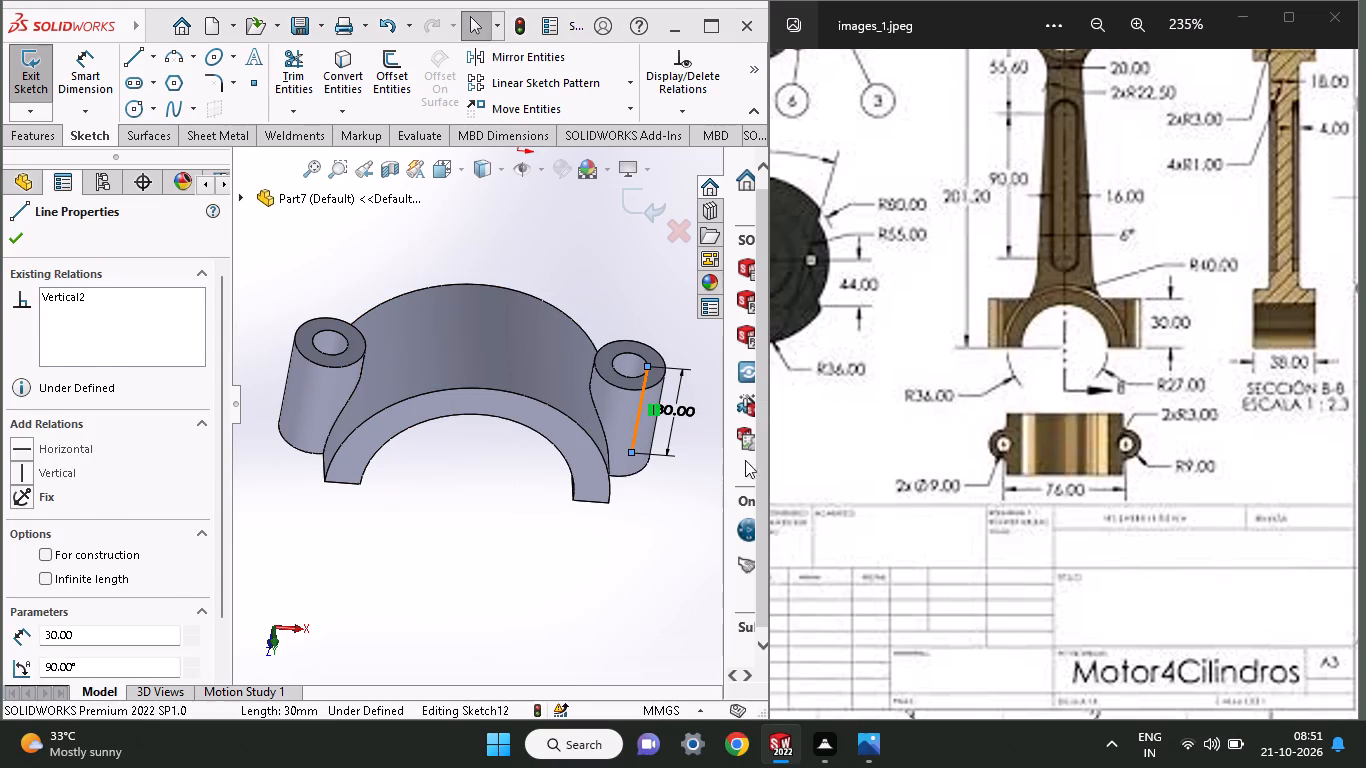
Check the Front and Top planes against the big end and exit the emptied lug sketch.
{"action": "middle_click_drag", "start_coordinate": [567, 500], "coordinate": [552, 613]}
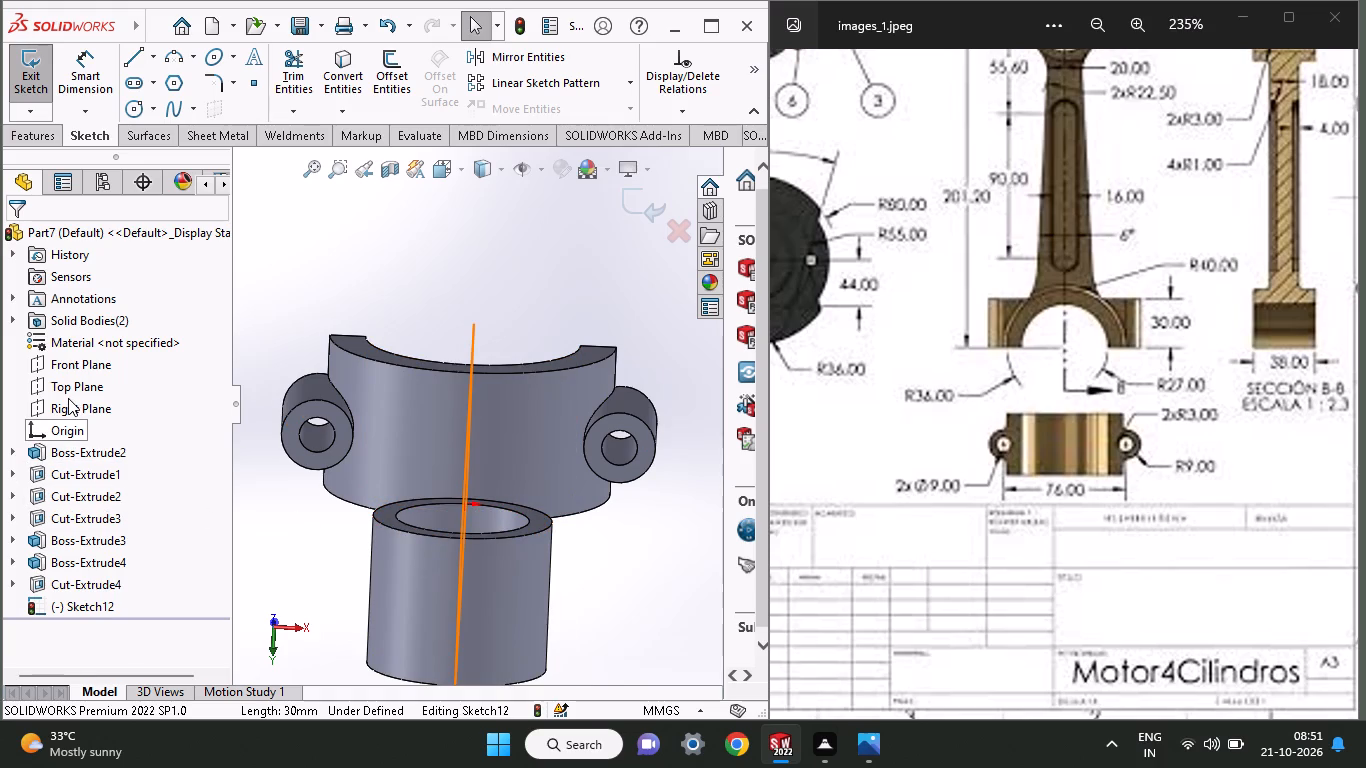
{"action": "left_click", "coordinate": [68, 389]}
{"action": "middle_click_drag", "start_coordinate": [394, 539], "coordinate": [403, 489]}
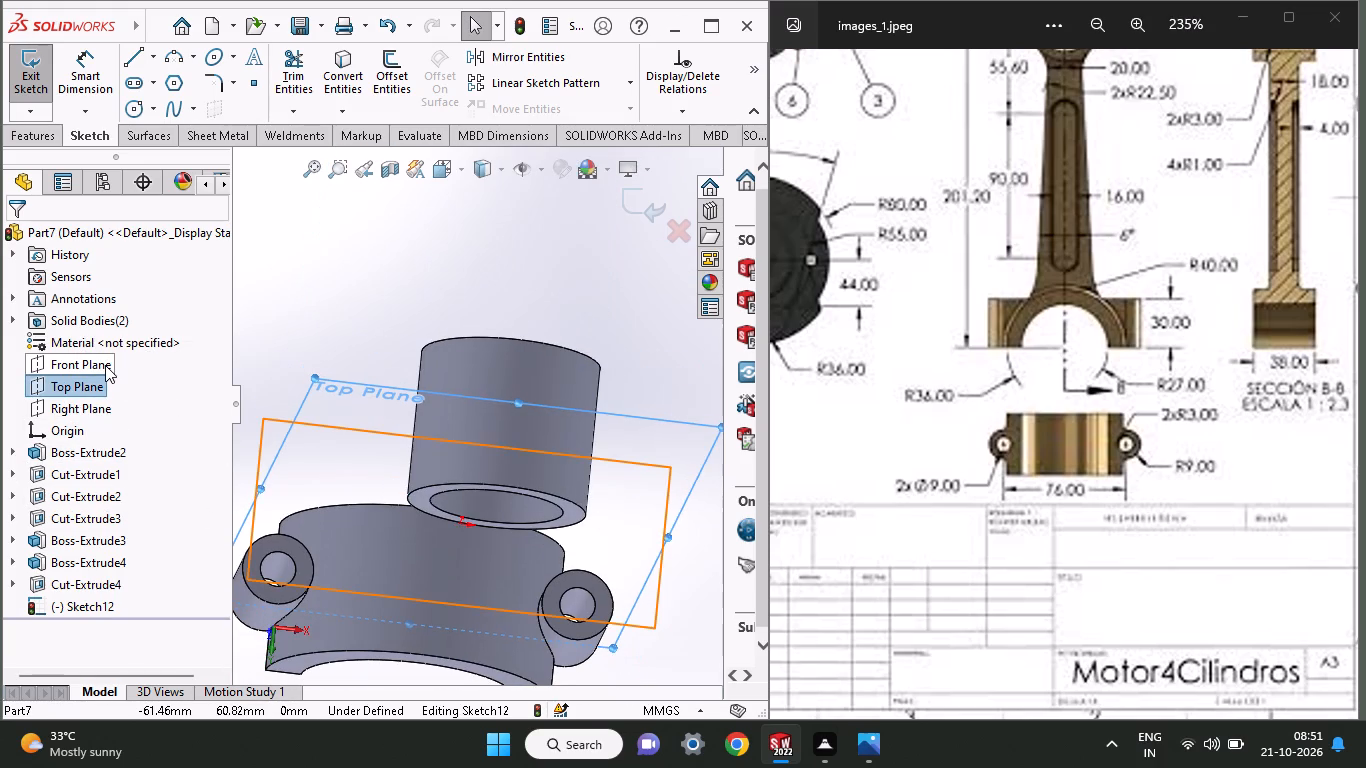
{"action": "left_click", "coordinate": [105, 365]}
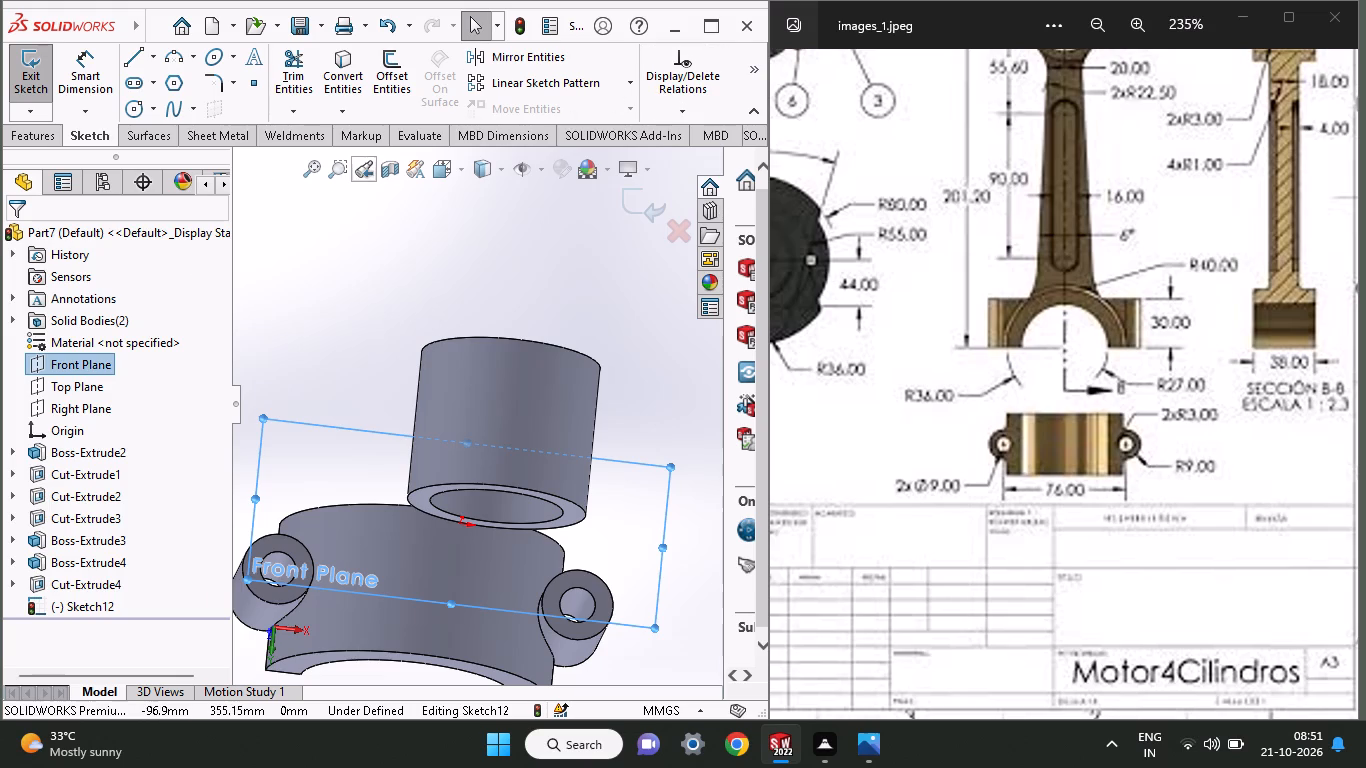
{"action": "left_click", "coordinate": [50, 142]}
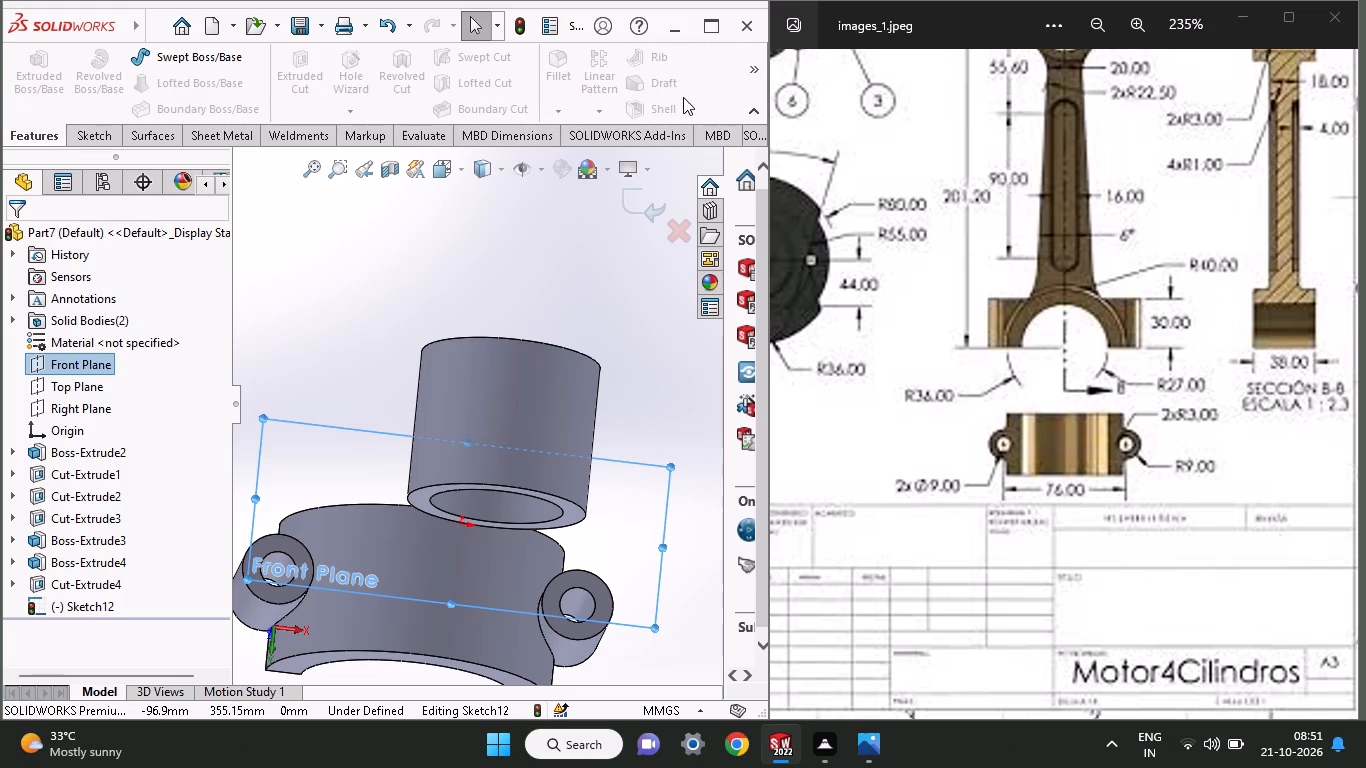
{"action": "left_click", "coordinate": [748, 64]}
{"action": "left_click", "coordinate": [614, 167]}
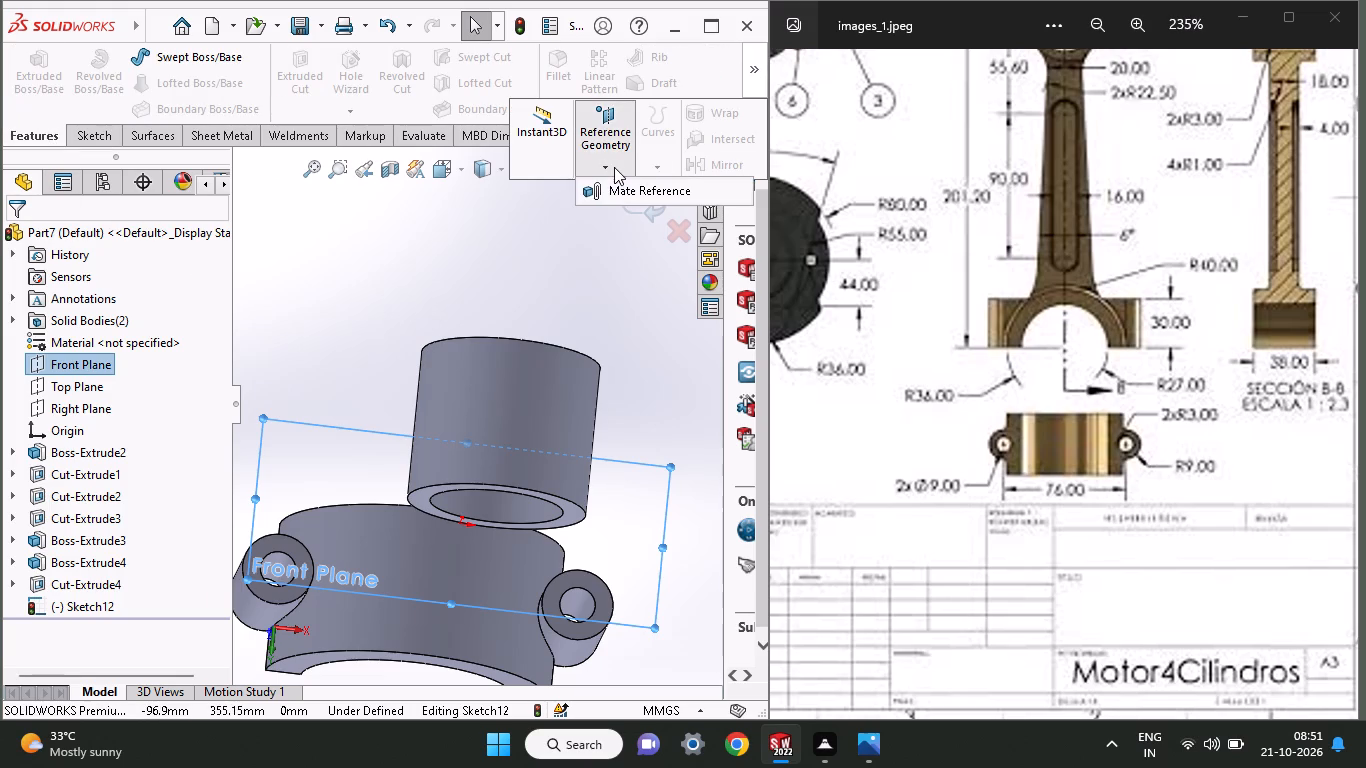
{"action": "left_click", "coordinate": [602, 242]}
{"action": "left_click", "coordinate": [638, 217]}
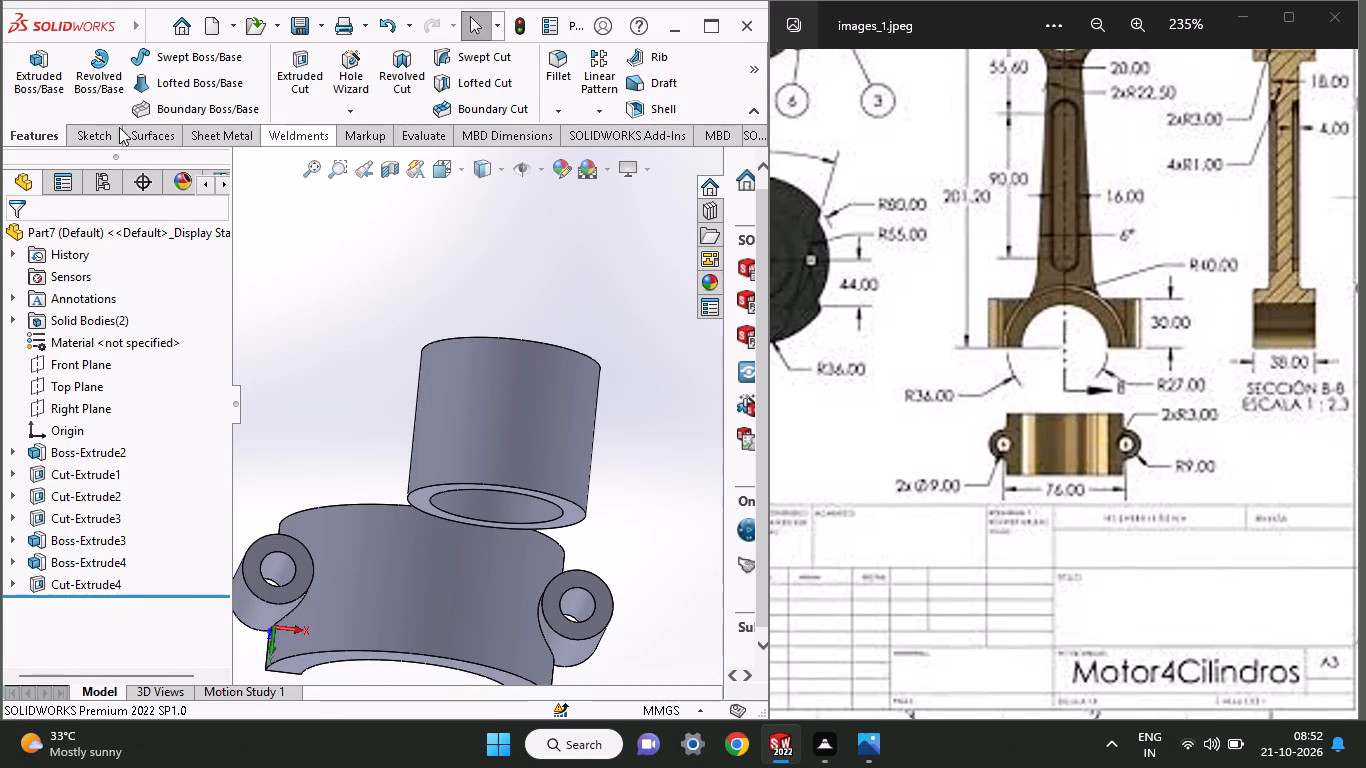
Start a reference plane with the ring-shaped end face of the negative-X bolt lug as its first reference.
{"action": "left_click", "coordinate": [766, 82]}
{"action": "left_click", "coordinate": [618, 155]}
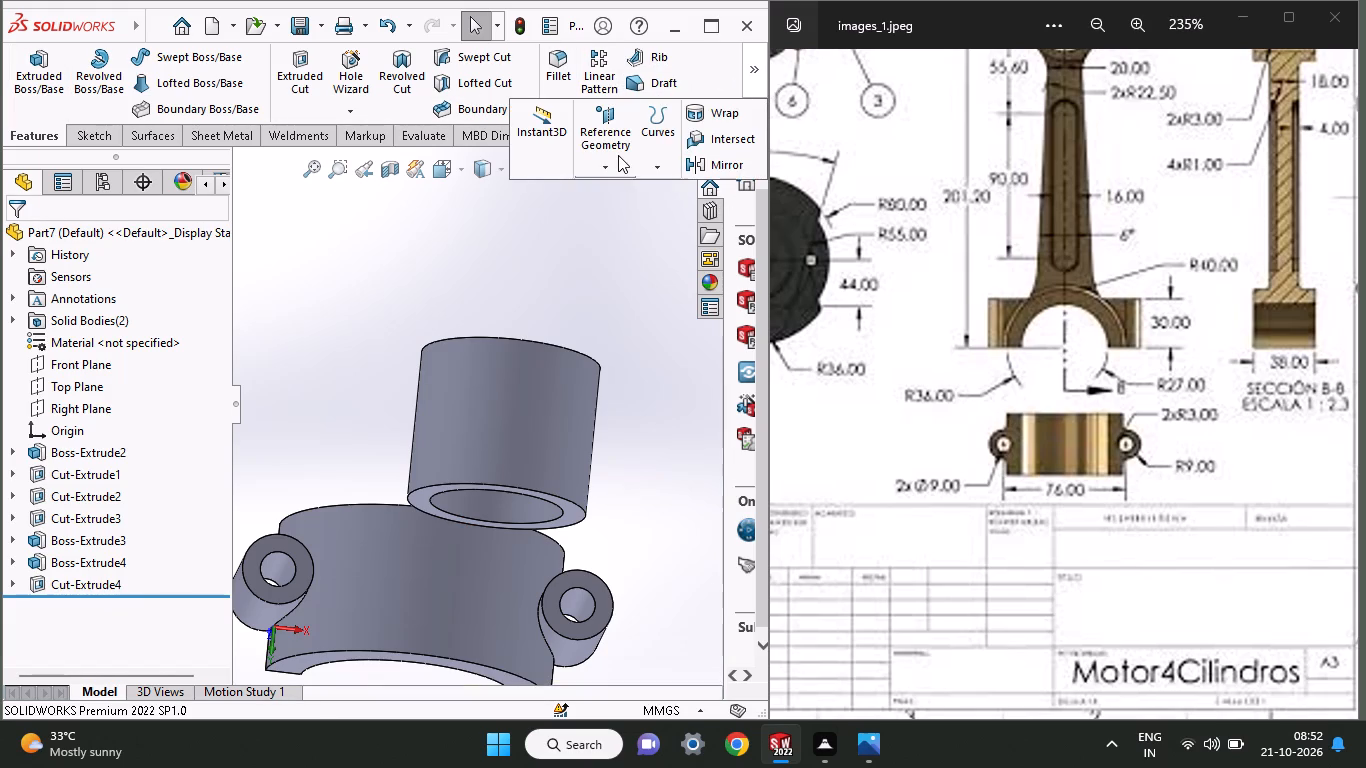
{"action": "left_click", "coordinate": [596, 196]}
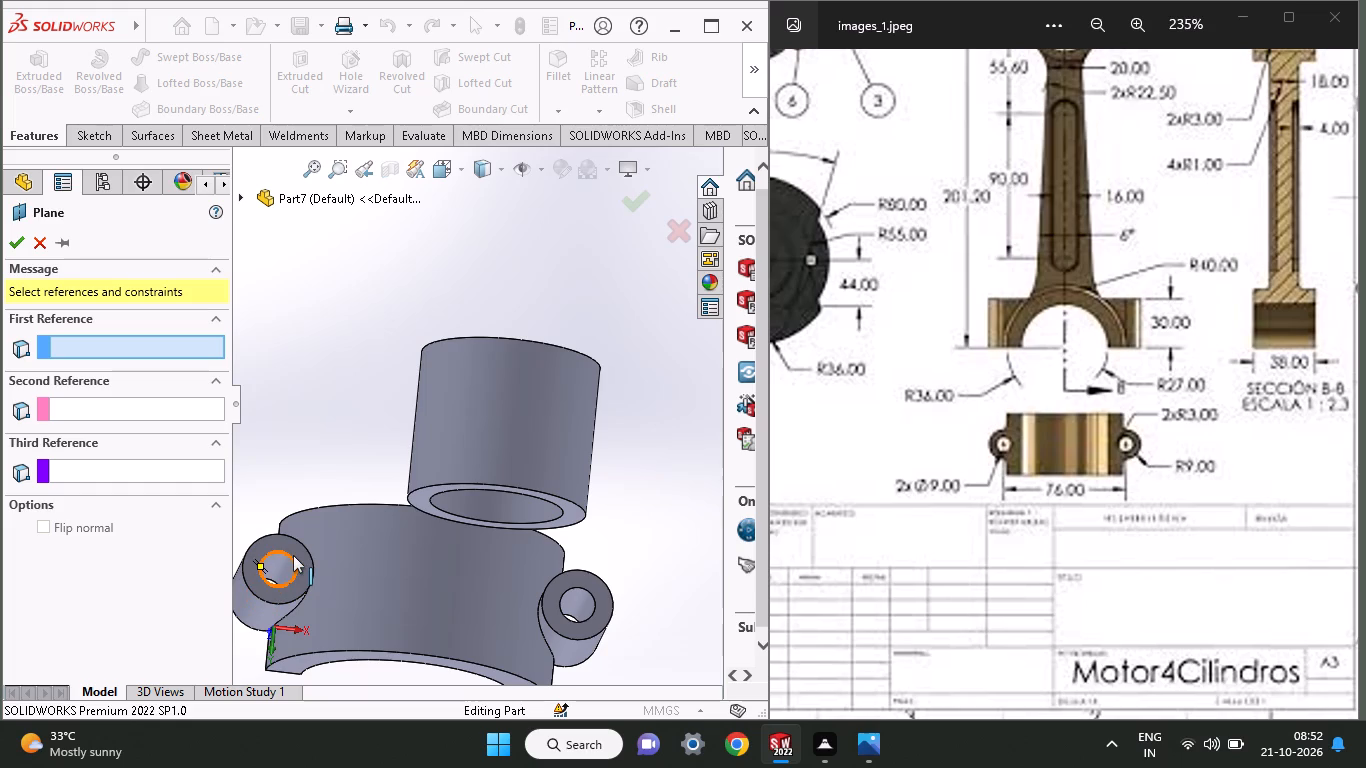
{"action": "left_click", "coordinate": [293, 550]}
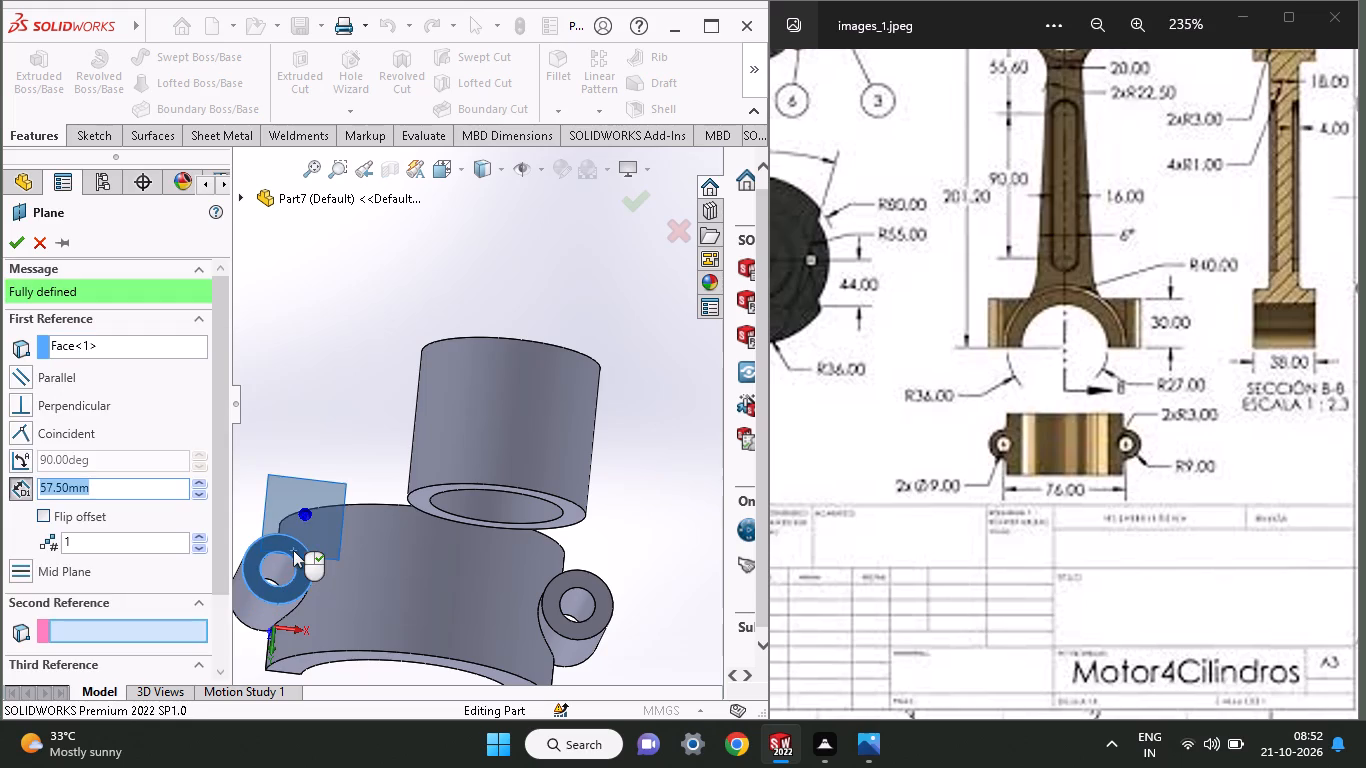
{"action": "middle_click_drag", "start_coordinate": [371, 610], "coordinate": [372, 547]}
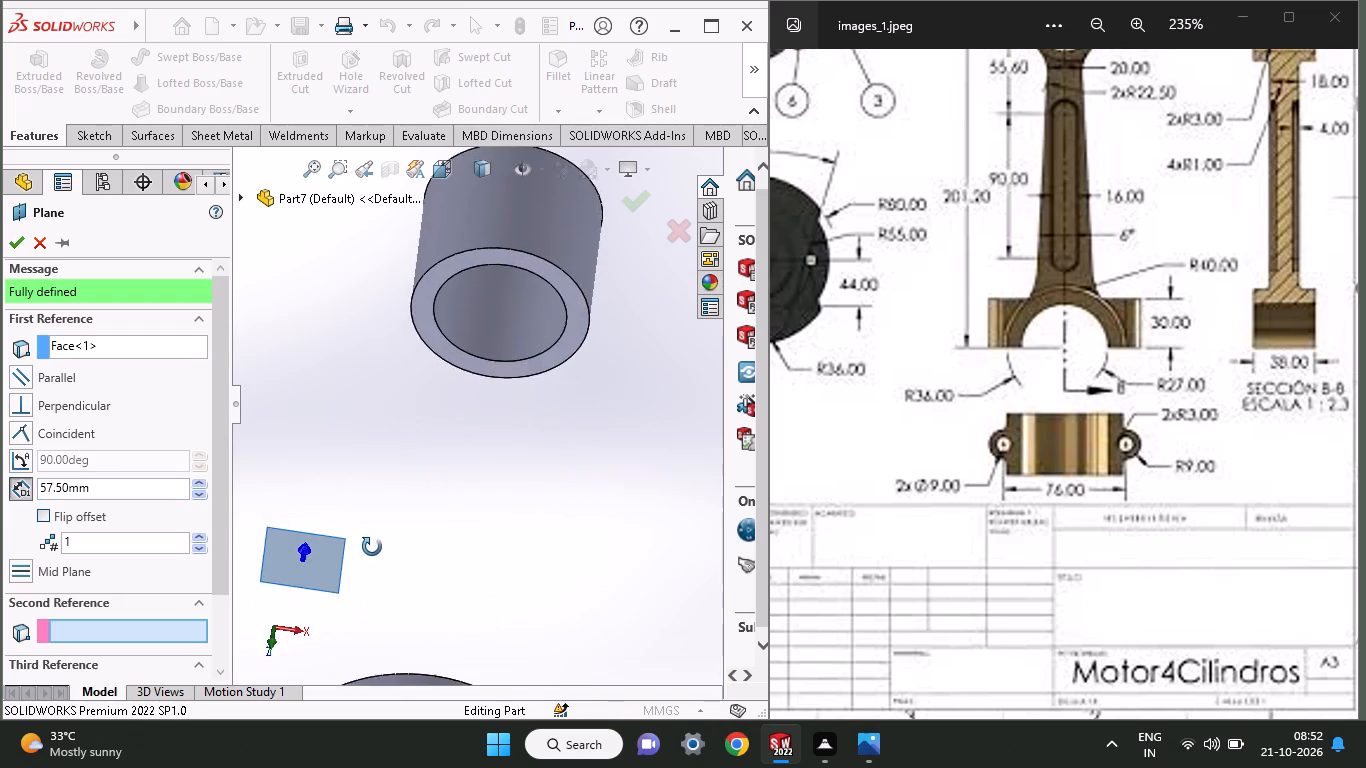
{"action": "middle_click_drag", "start_coordinate": [372, 547], "coordinate": [369, 601]}
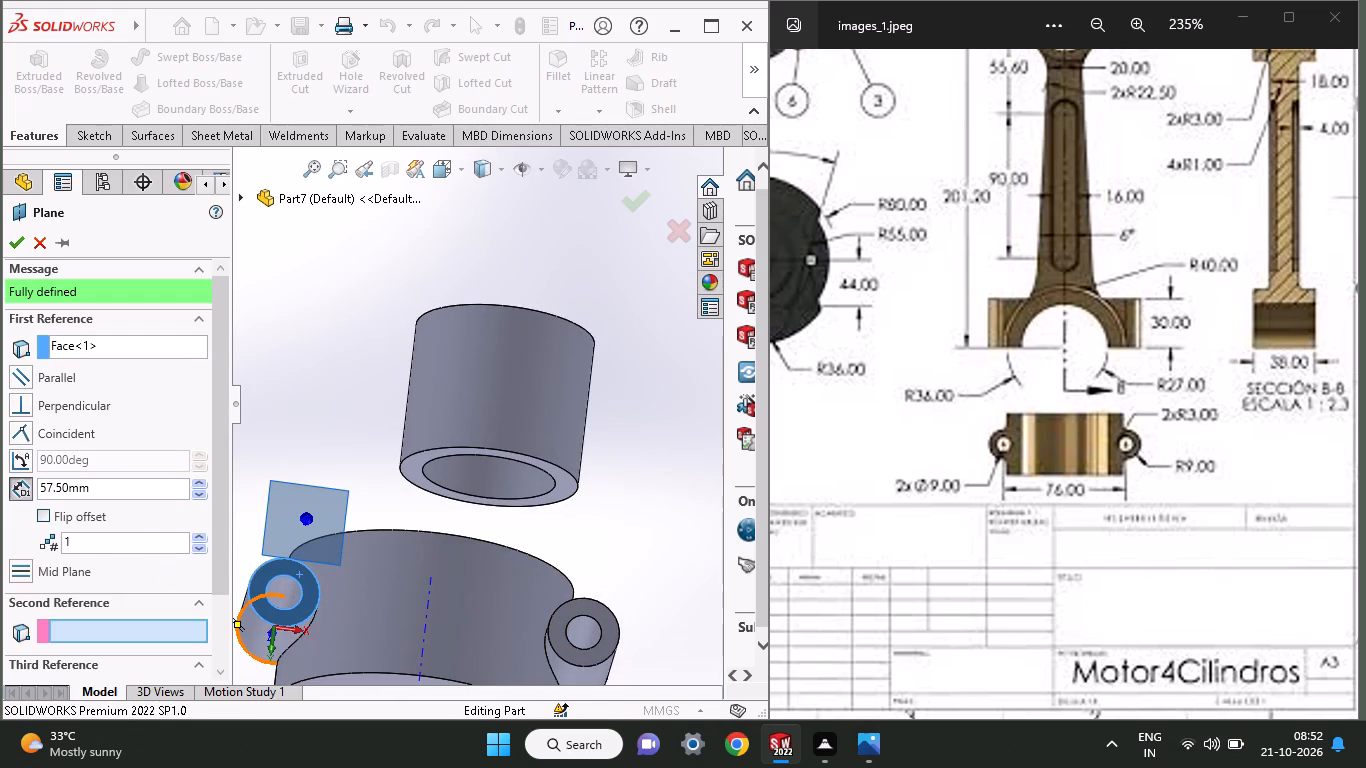
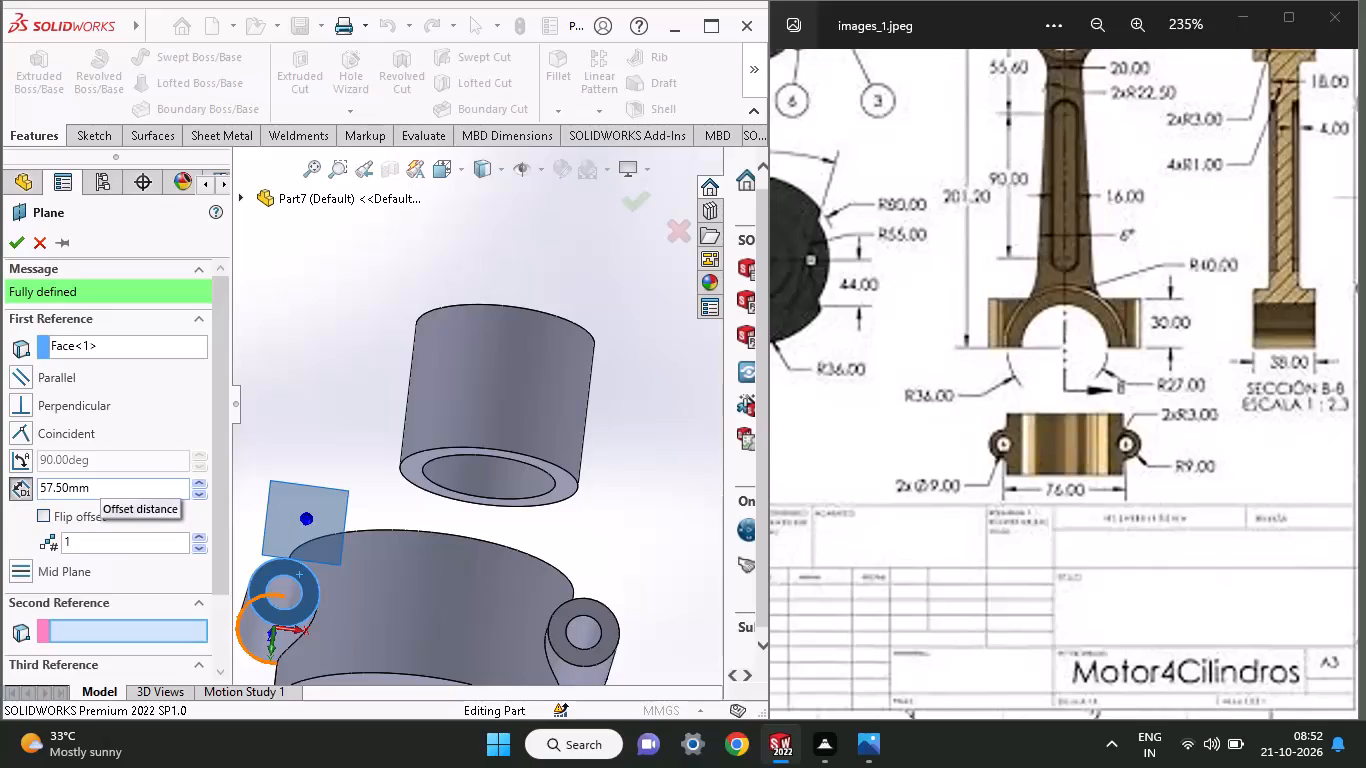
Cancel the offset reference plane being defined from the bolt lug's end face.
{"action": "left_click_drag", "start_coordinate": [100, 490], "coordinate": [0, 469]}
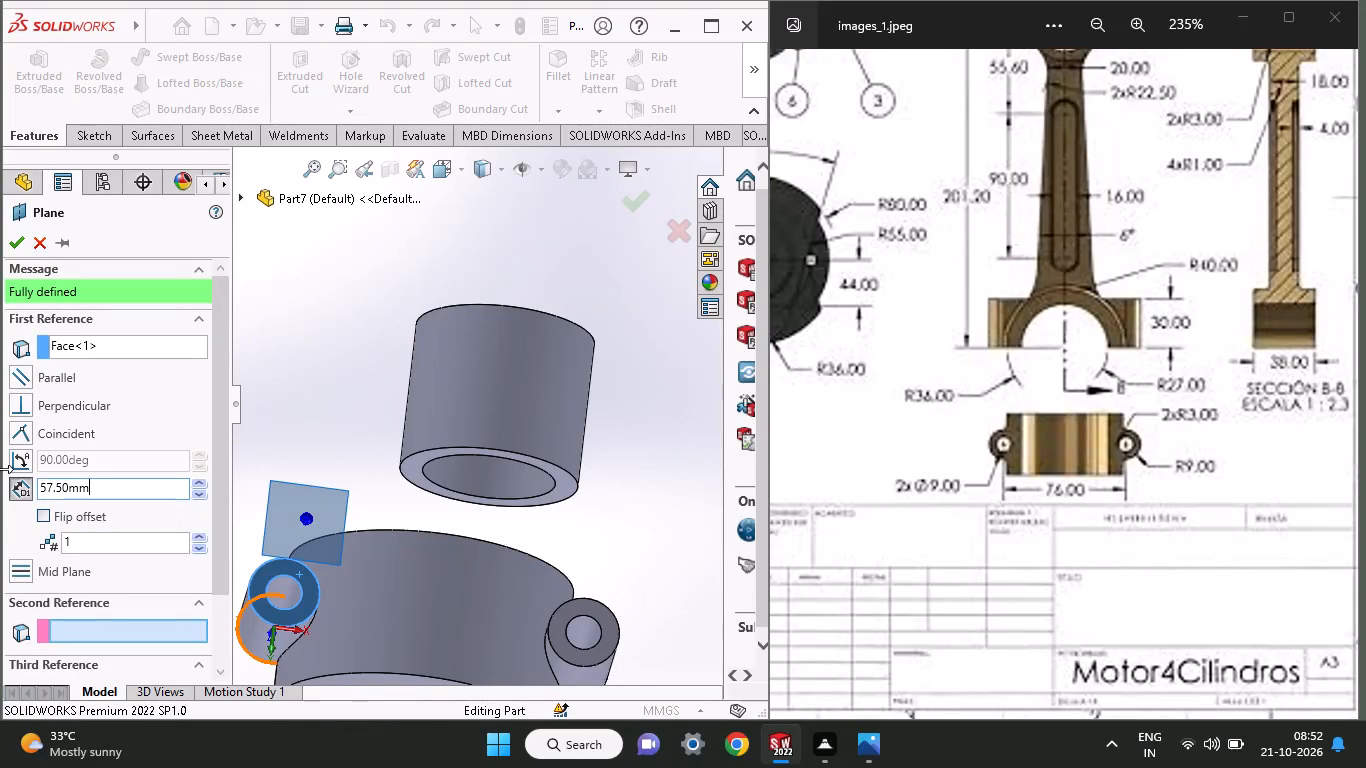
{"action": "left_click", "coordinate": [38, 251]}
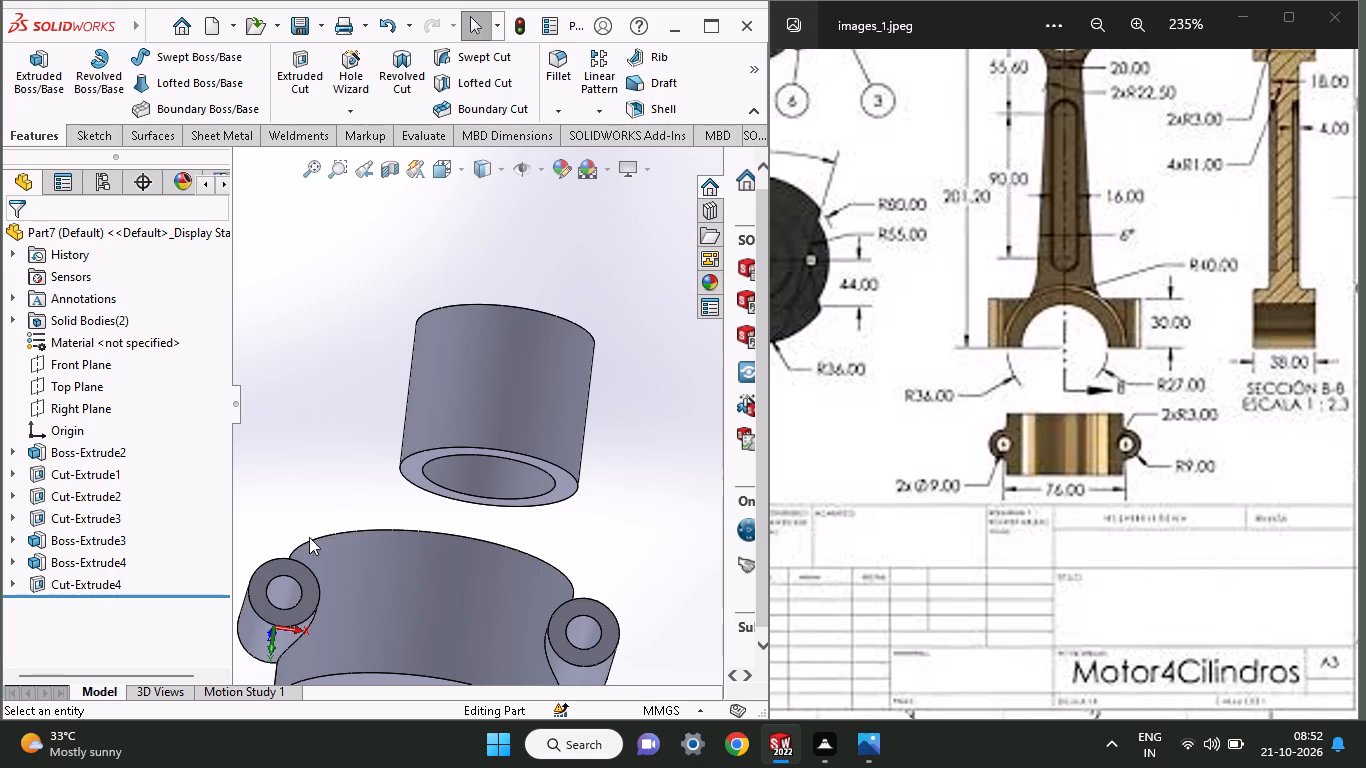
Sketch a corner rectangle about 72 by 17.55 mm on the bolt lug's end face, spanning between the two lugs.
{"action": "left_click", "coordinate": [309, 578]}
{"action": "left_click", "coordinate": [404, 520]}
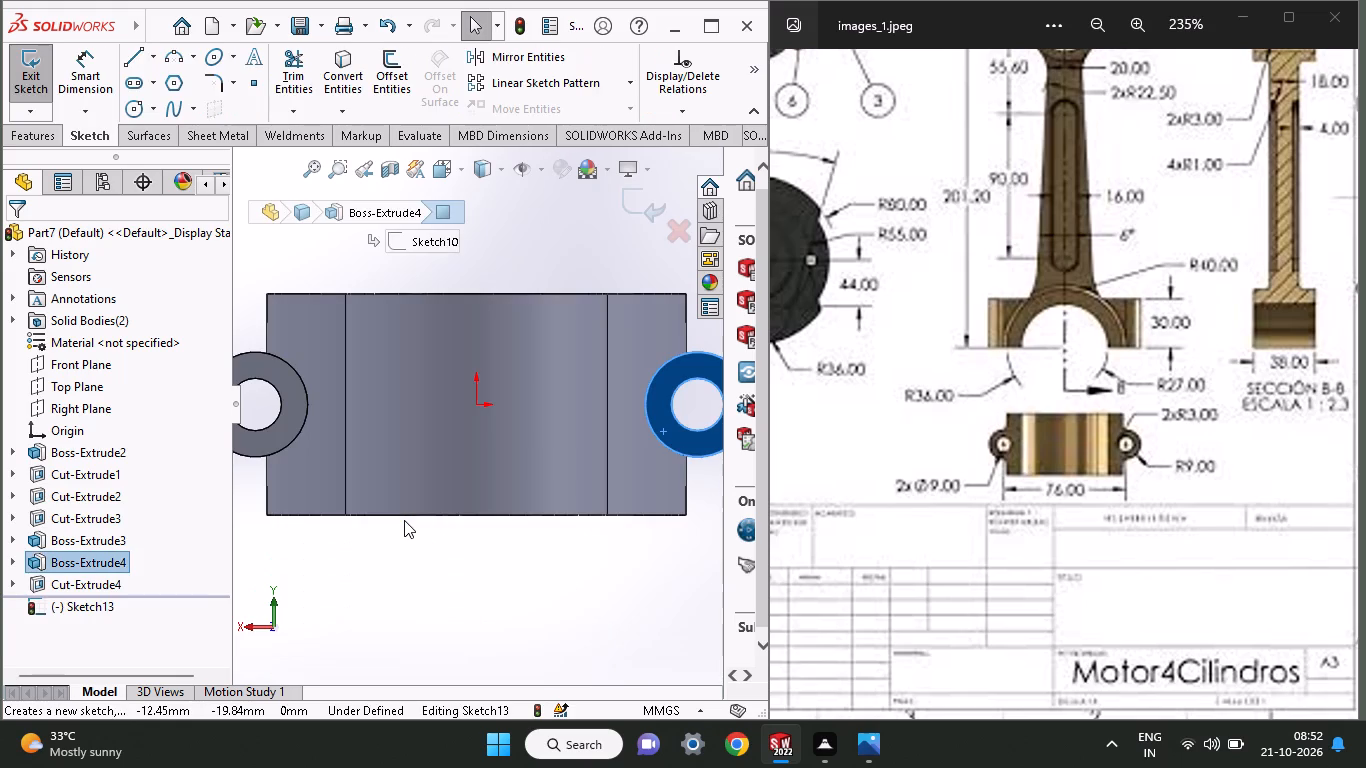
{"action": "scroll", "coordinate": [404, 520], "scroll_direction": "up", "scroll_amount": 2, "text": "ctrl"}
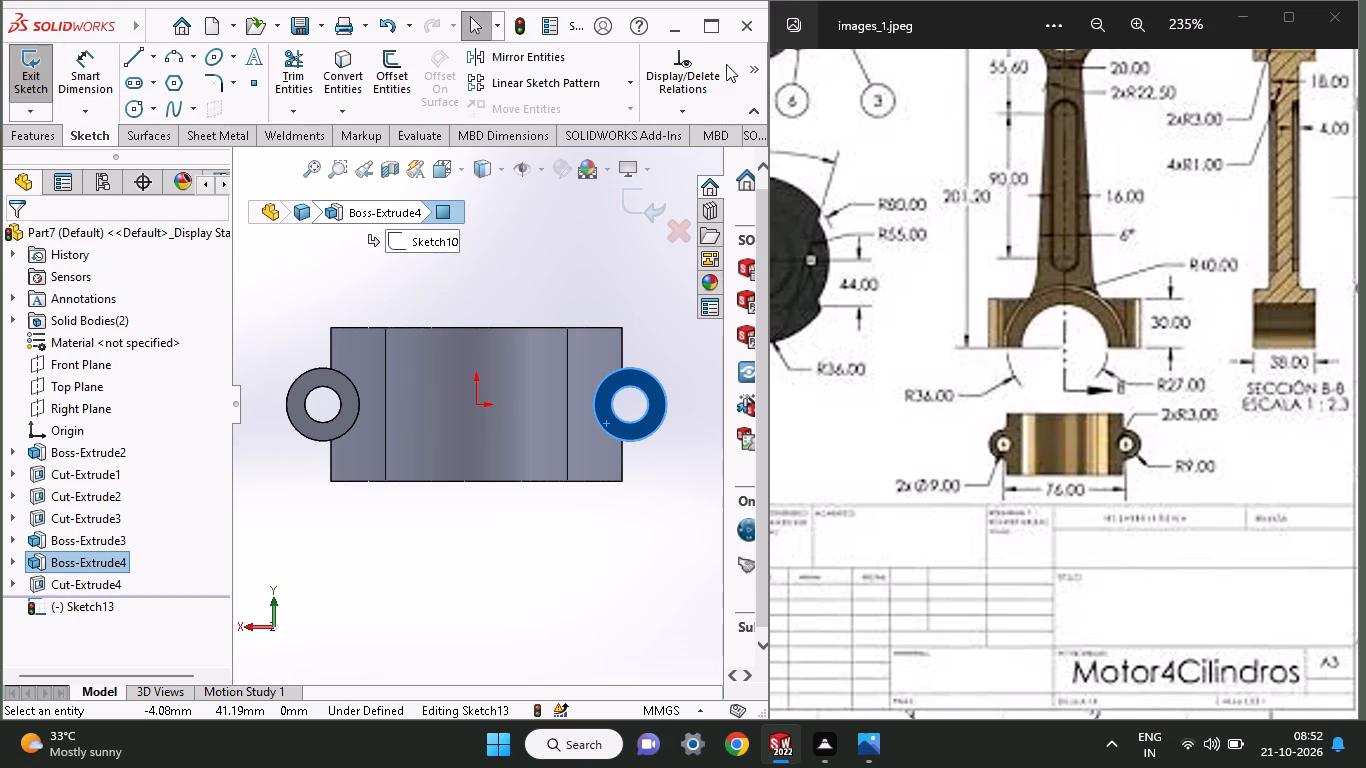
{"action": "left_click", "coordinate": [752, 65]}
{"action": "left_click", "coordinate": [646, 129]}
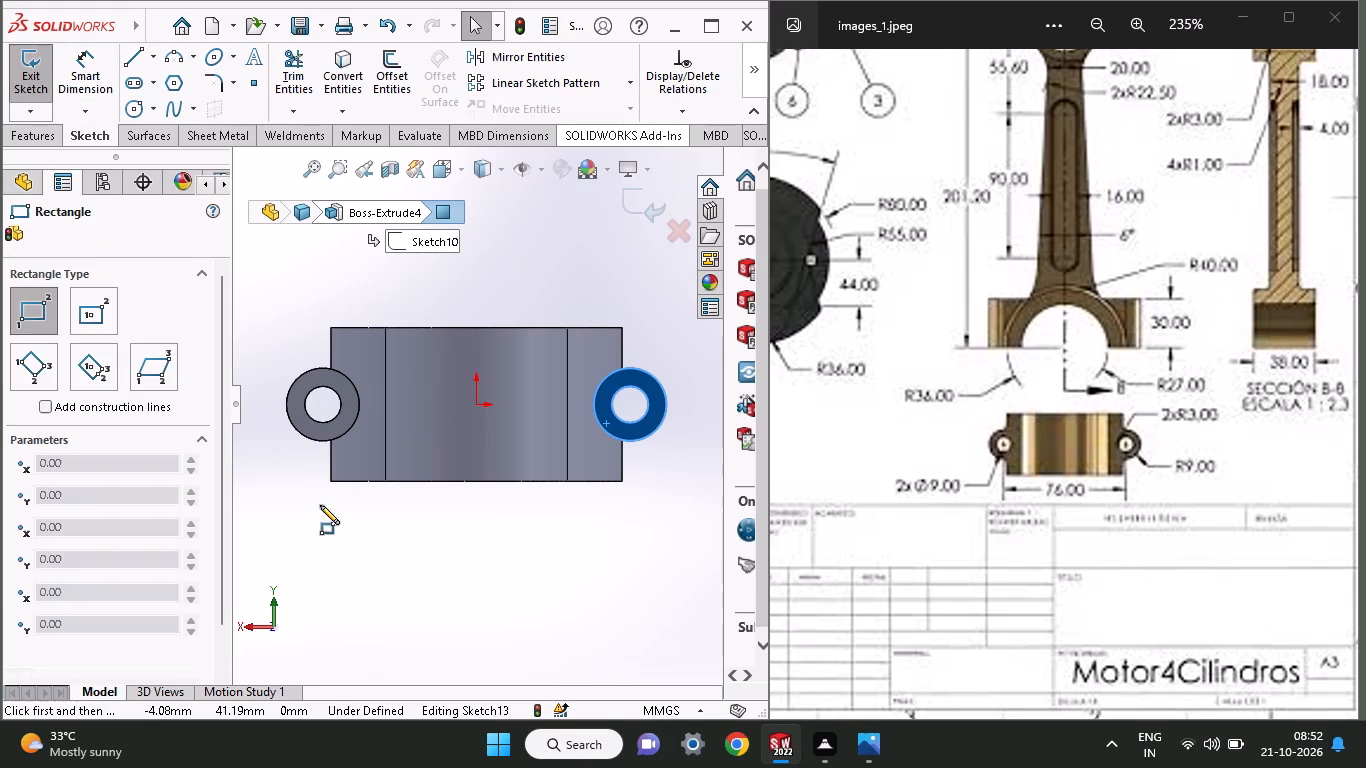
{"action": "left_click", "coordinate": [330, 438]}
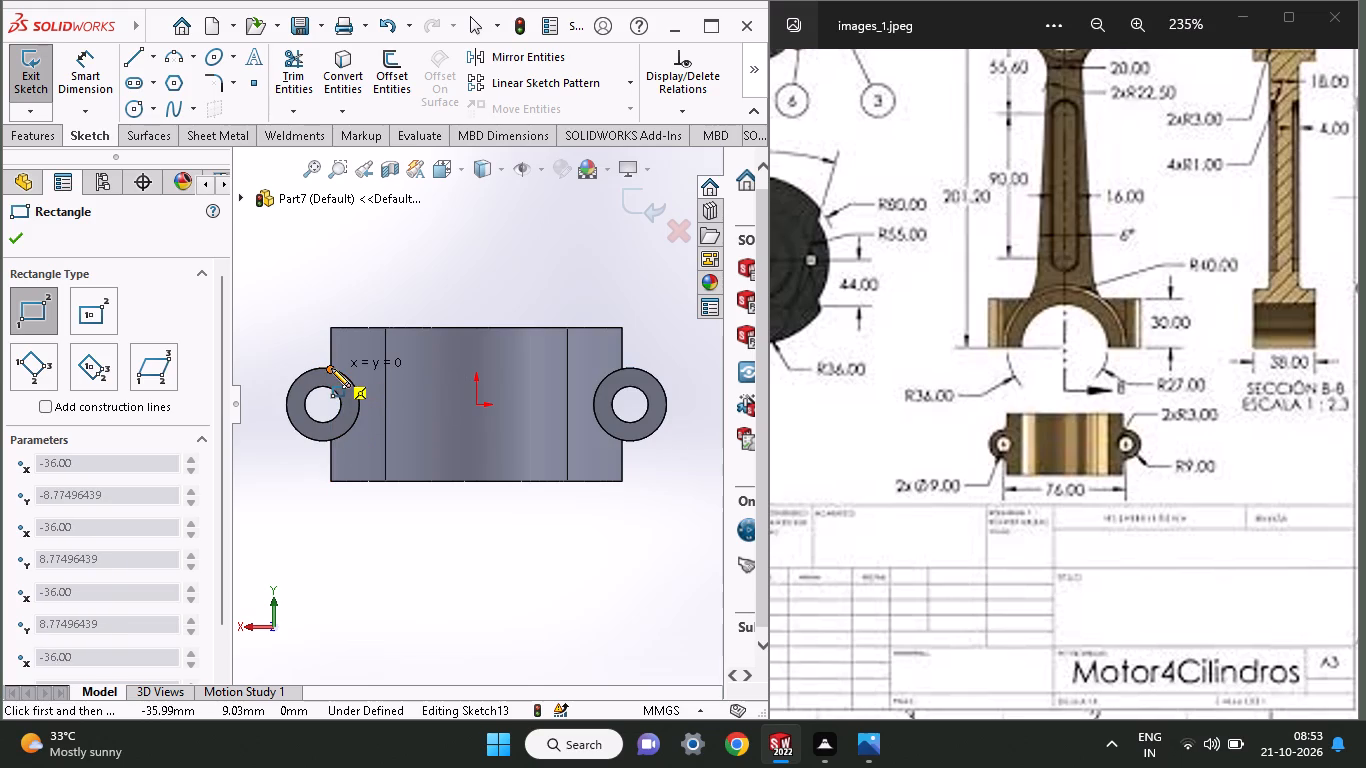
{"action": "left_click", "coordinate": [331, 368]}
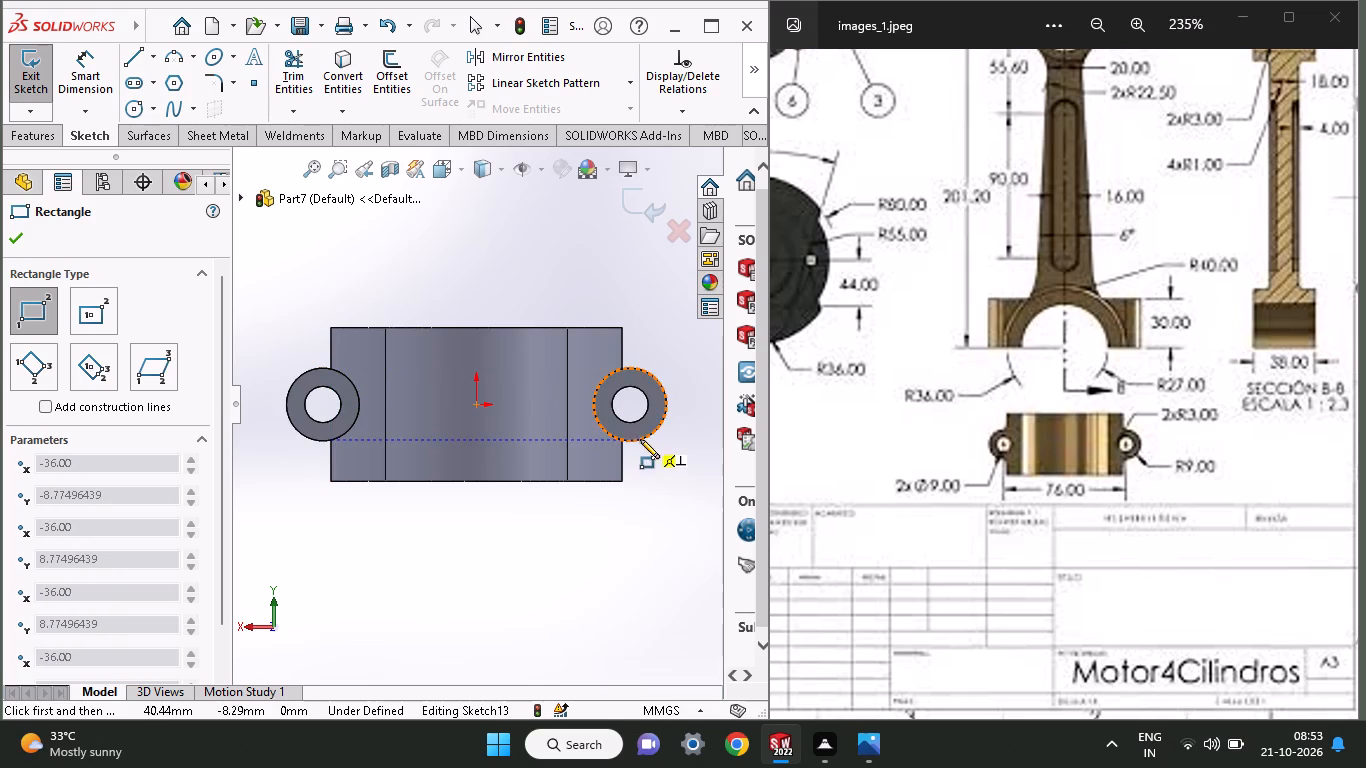
{"action": "left_click", "coordinate": [624, 441]}
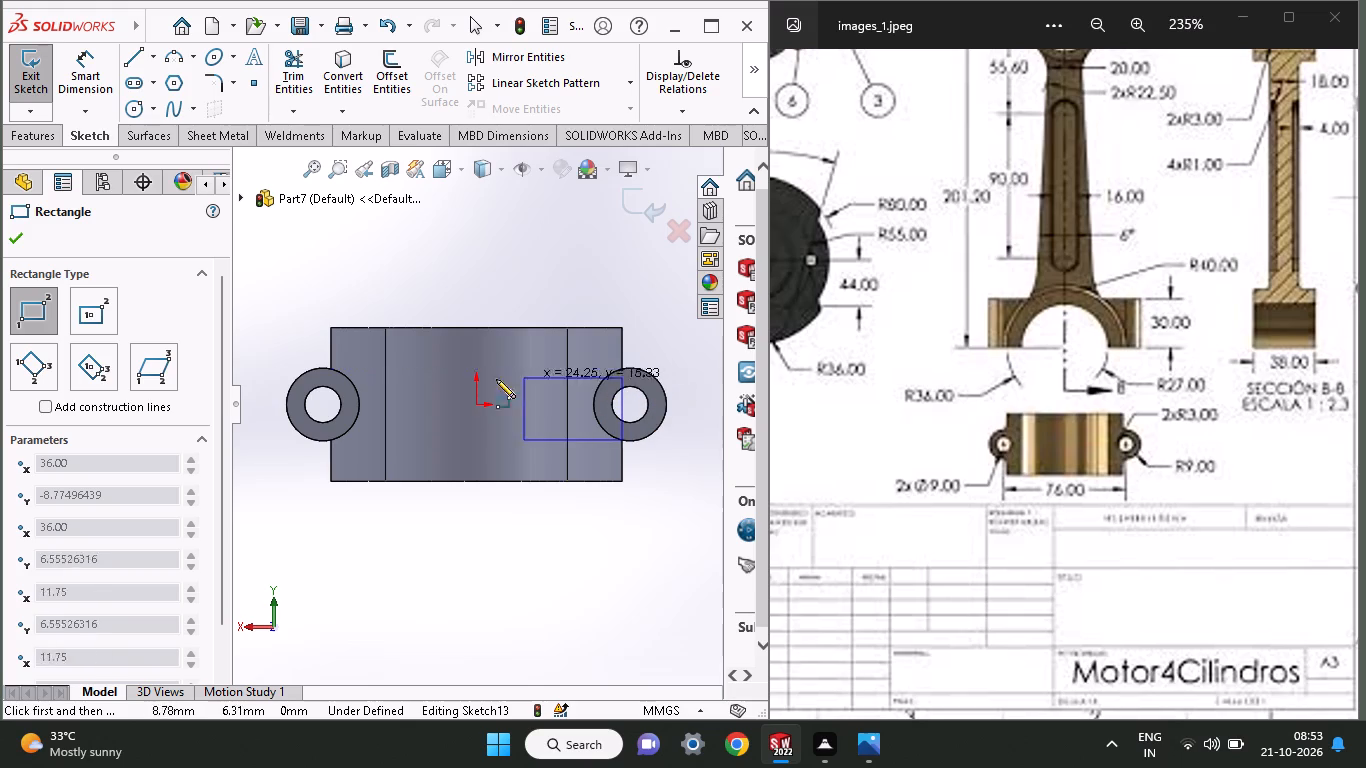
{"action": "left_click", "coordinate": [334, 372]}
Extrude the rectangle in the reversed direction up to the half ring's curved outer surface, merged with the body.
{"action": "middle_click_drag", "start_coordinate": [377, 590], "coordinate": [381, 512]}
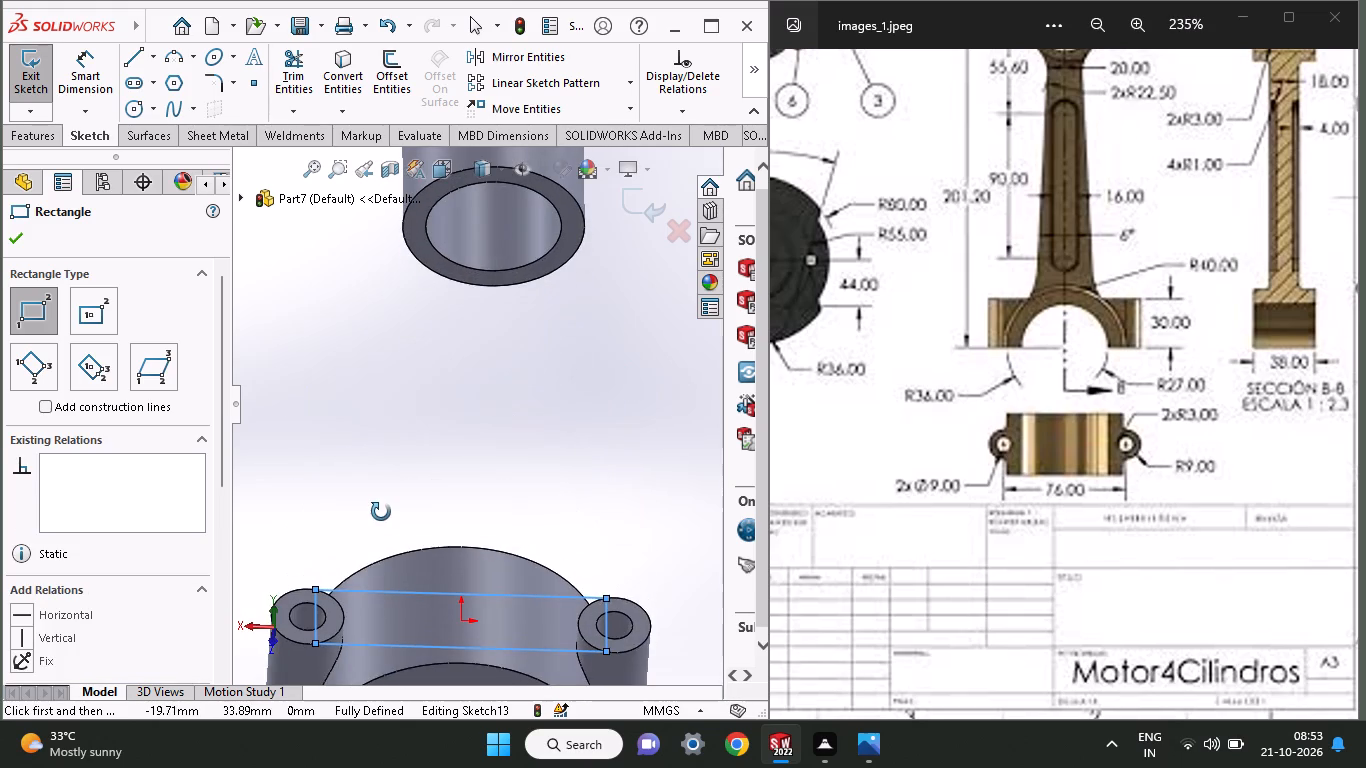
{"action": "middle_click_drag", "start_coordinate": [381, 512], "coordinate": [373, 556]}
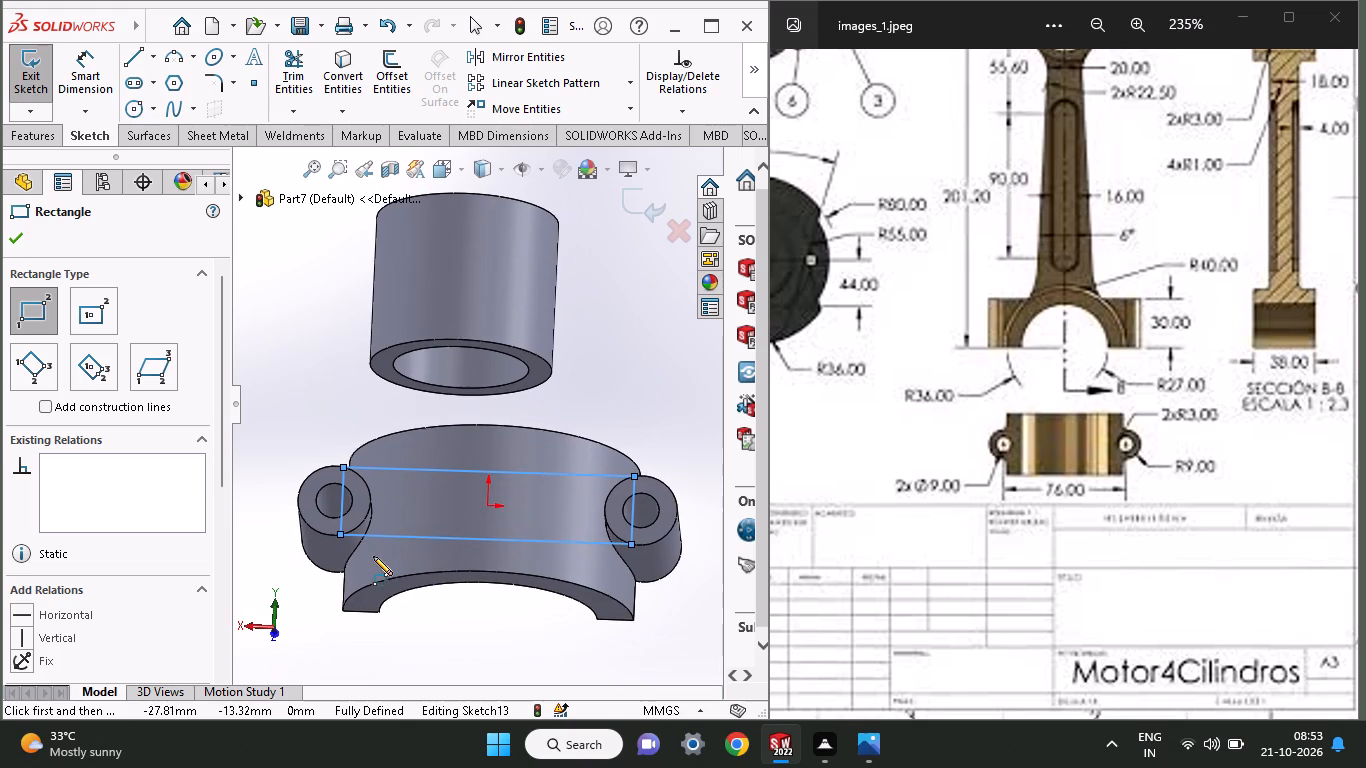
{"action": "middle_click_drag", "start_coordinate": [401, 616], "coordinate": [408, 607]}
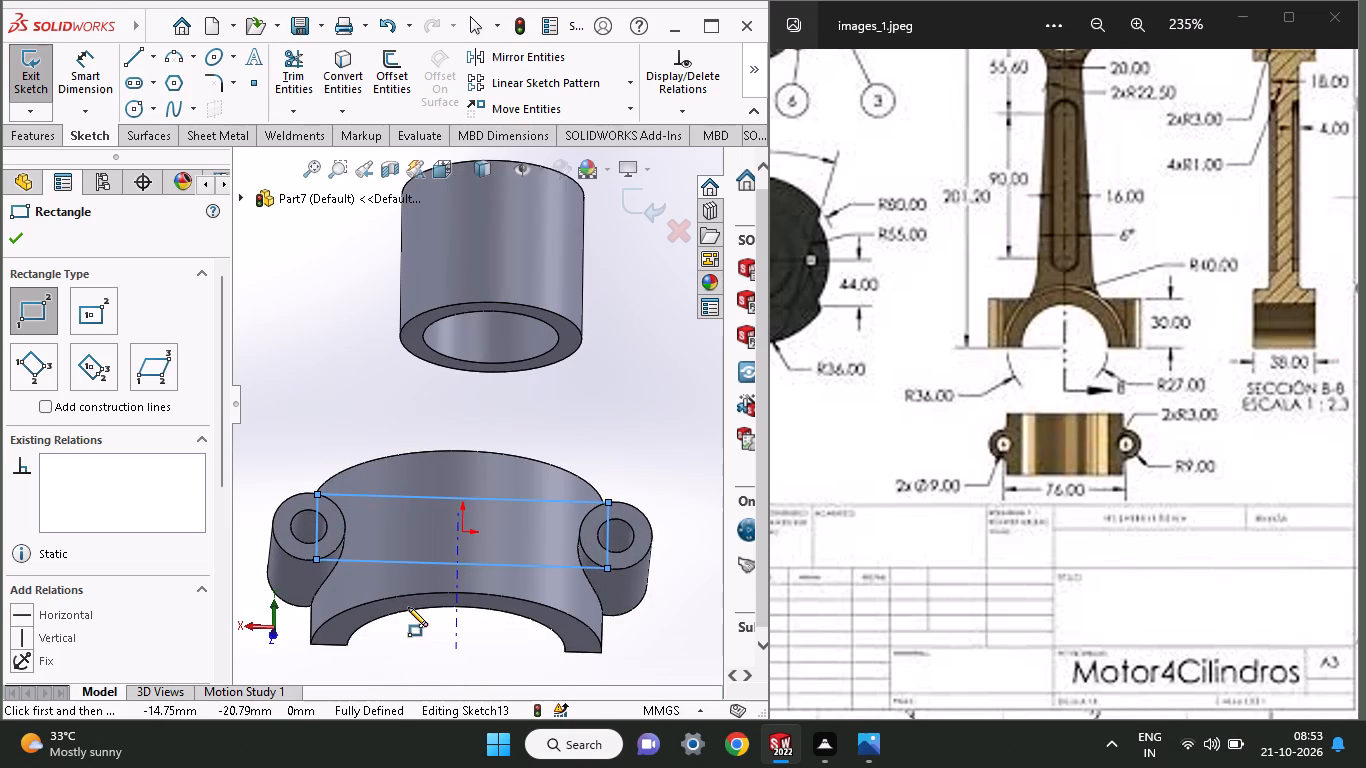
{"action": "scroll", "coordinate": [409, 607], "scroll_direction": "up", "scroll_amount": 2, "text": "ctrl"}
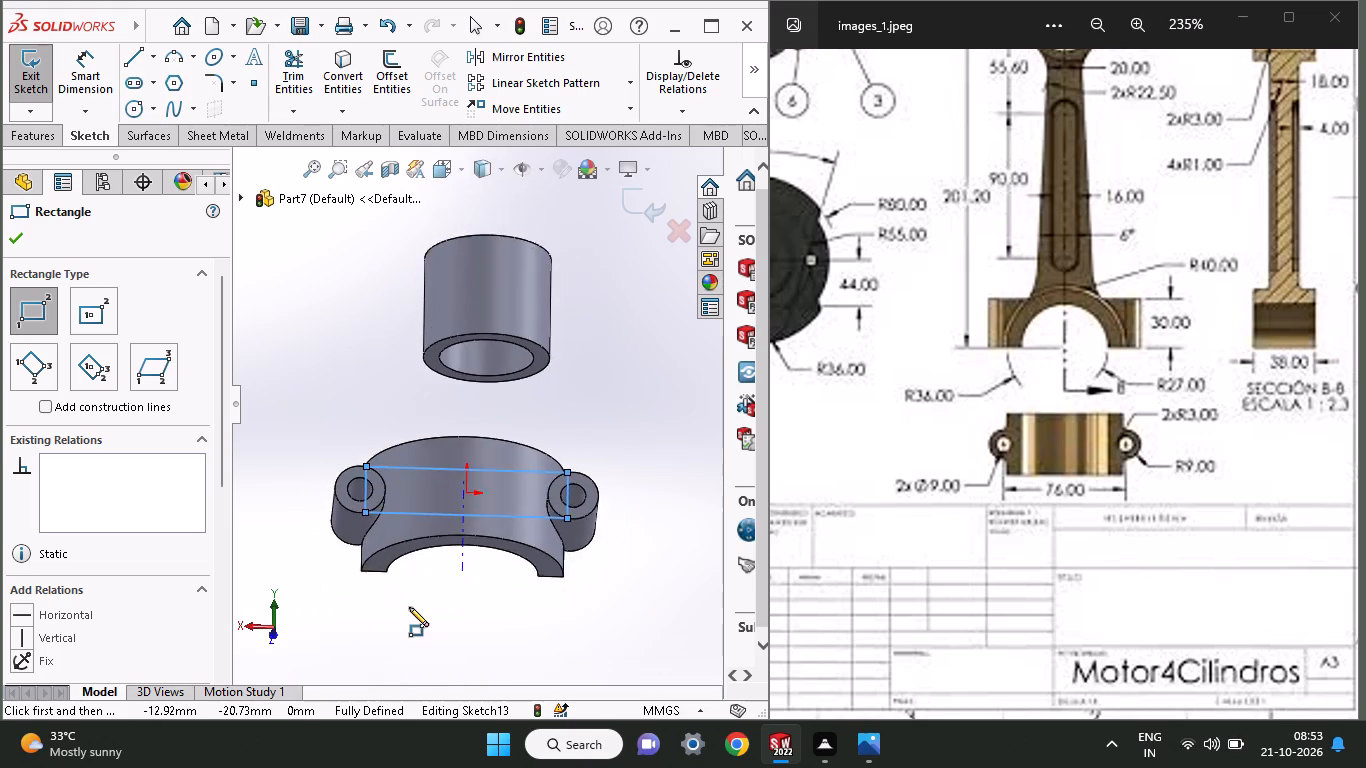
{"action": "scroll", "coordinate": [409, 607], "scroll_direction": "down", "scroll_amount": 3, "text": "ctrl"}
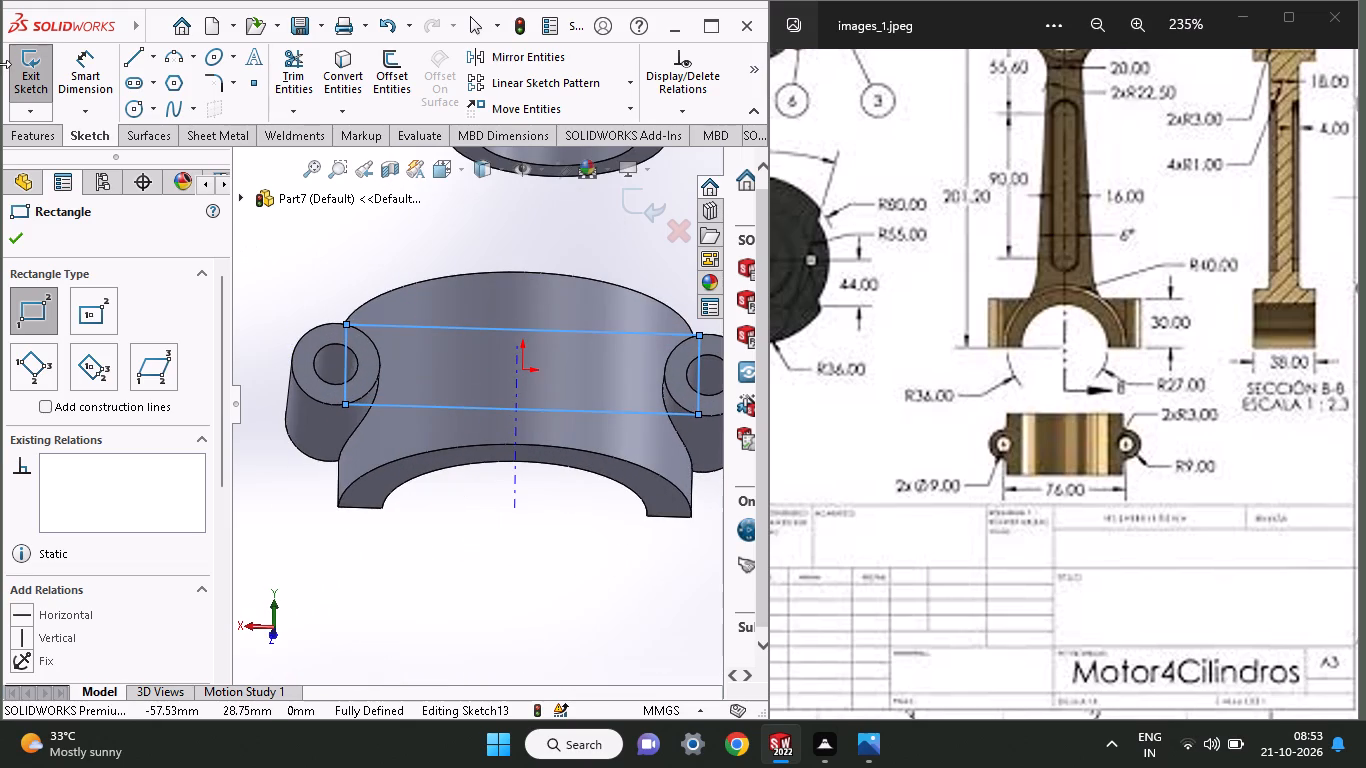
{"action": "left_click", "coordinate": [43, 130]}
{"action": "left_click", "coordinate": [47, 90]}
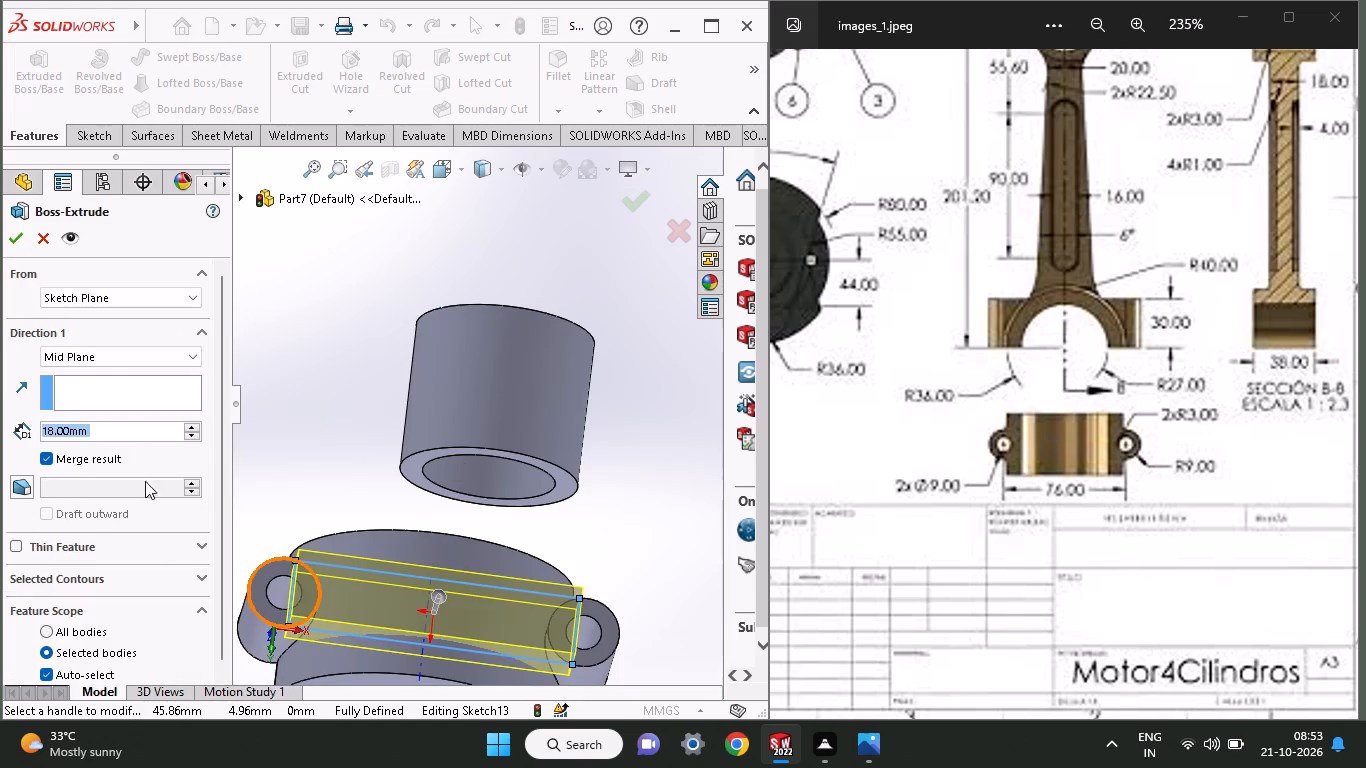
{"action": "left_click", "coordinate": [97, 351]}
{"action": "left_click", "coordinate": [88, 366]}
{"action": "left_click", "coordinate": [88, 355]}
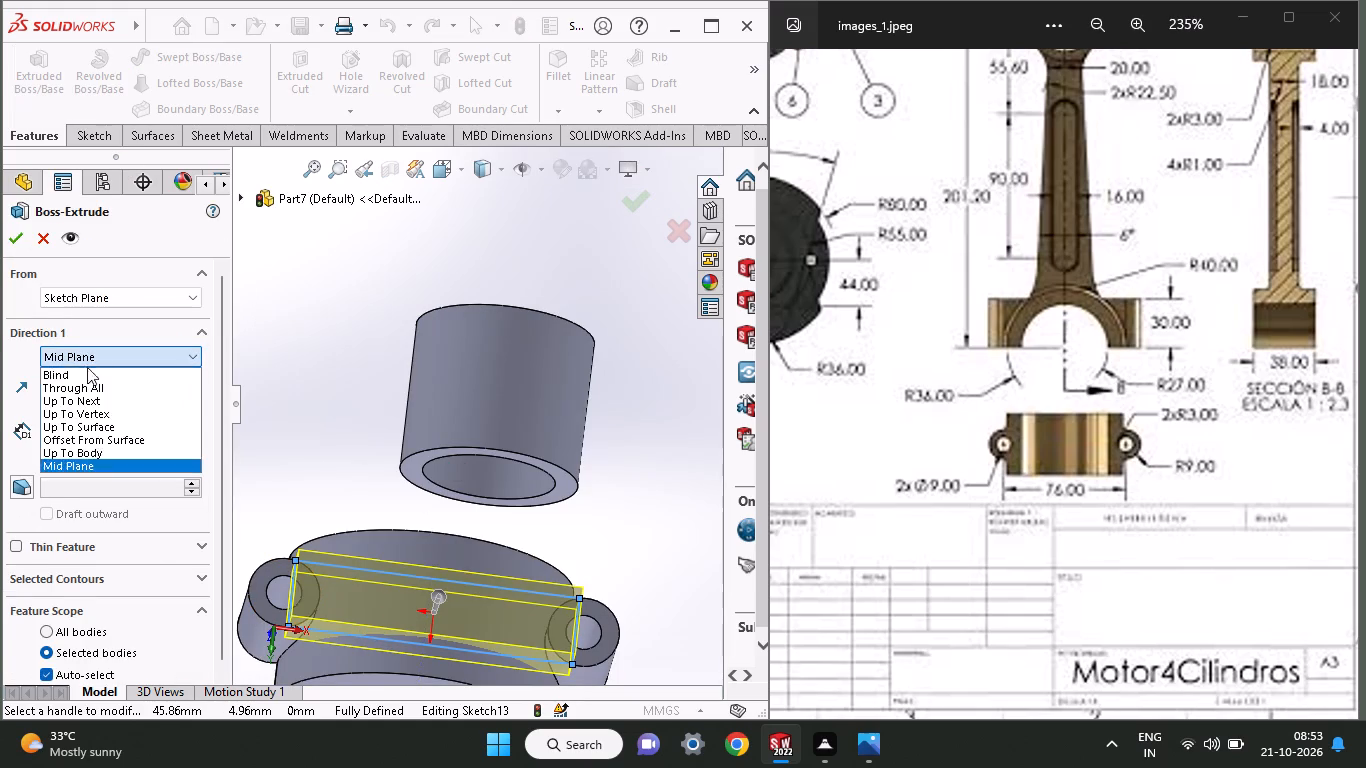
{"action": "left_click", "coordinate": [87, 373]}
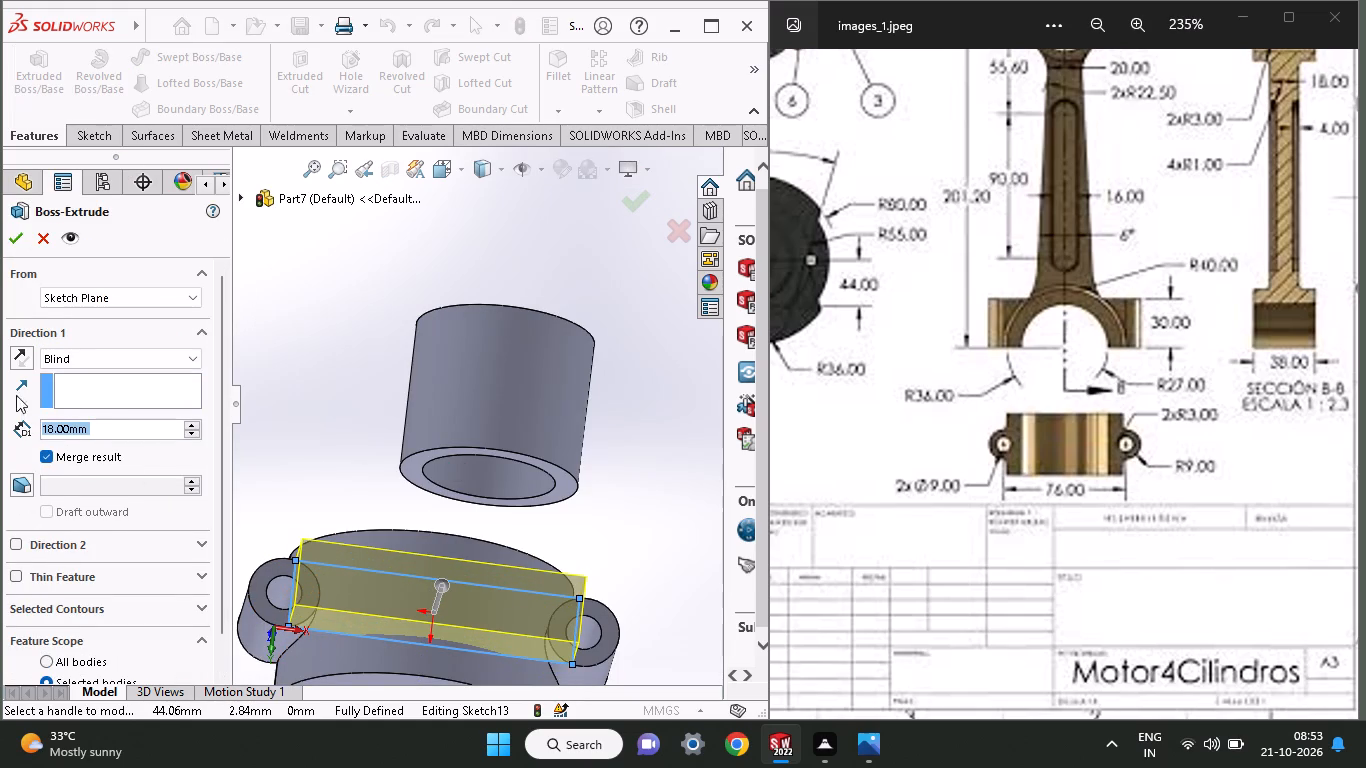
{"action": "left_click", "coordinate": [12, 353]}
{"action": "left_click", "coordinate": [53, 359]}
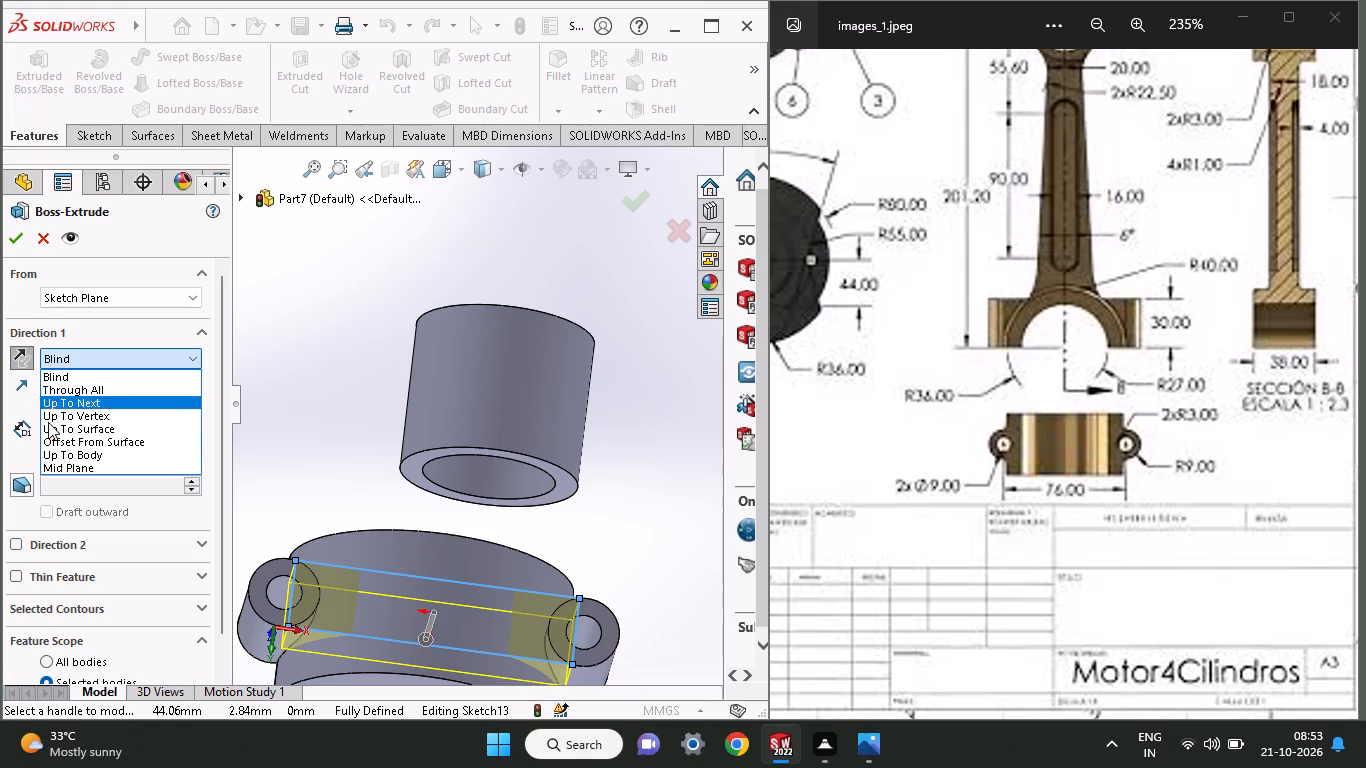
{"action": "left_click", "coordinate": [51, 423]}
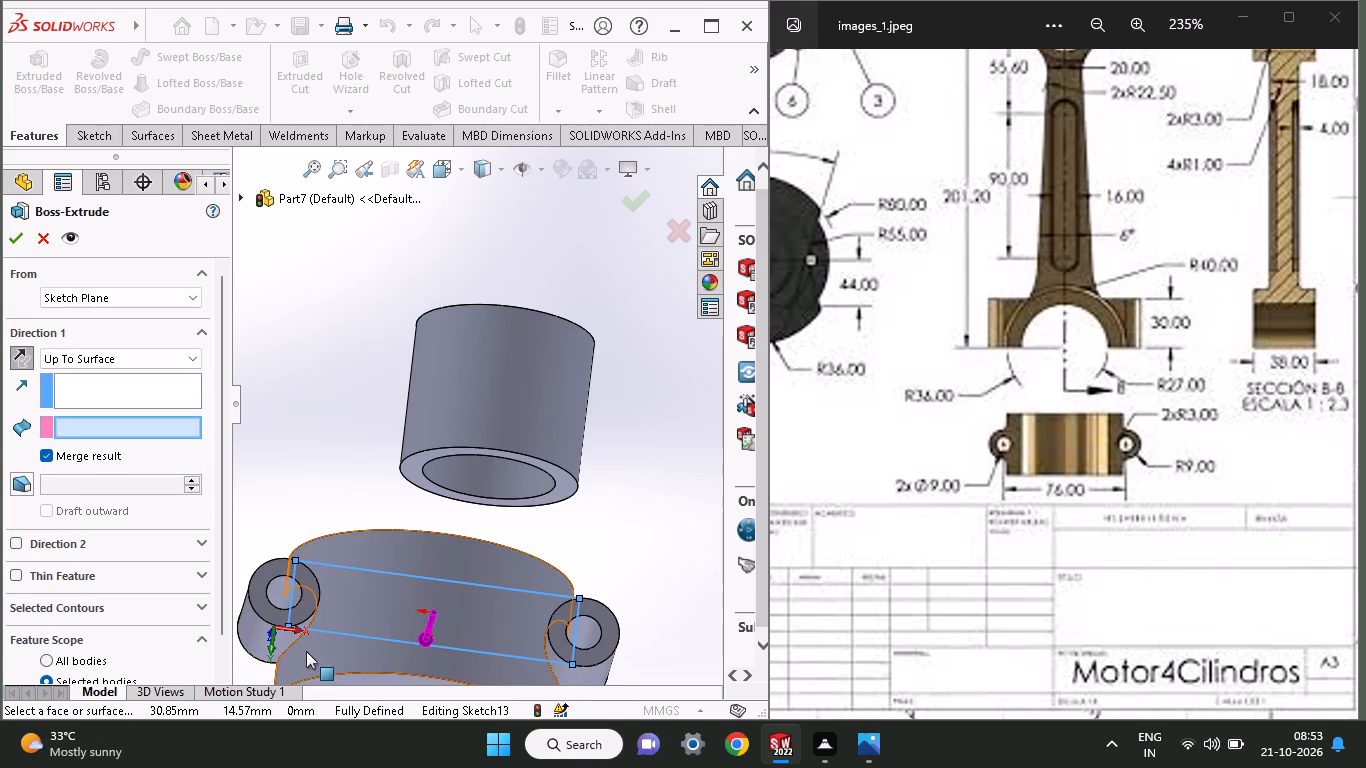
{"action": "left_click", "coordinate": [306, 651]}
{"action": "middle_click_drag", "start_coordinate": [345, 644], "coordinate": [347, 583]}
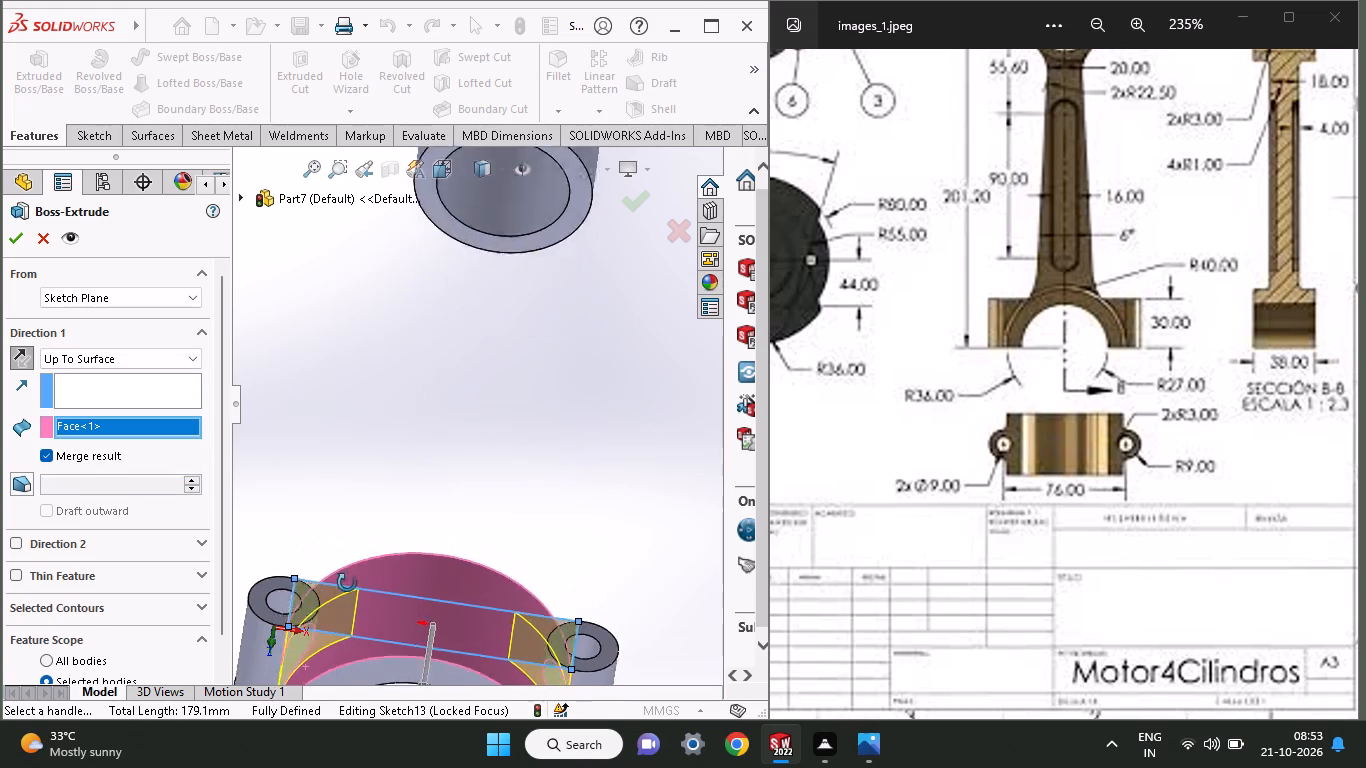
{"action": "middle_click_drag", "start_coordinate": [347, 583], "coordinate": [343, 606]}
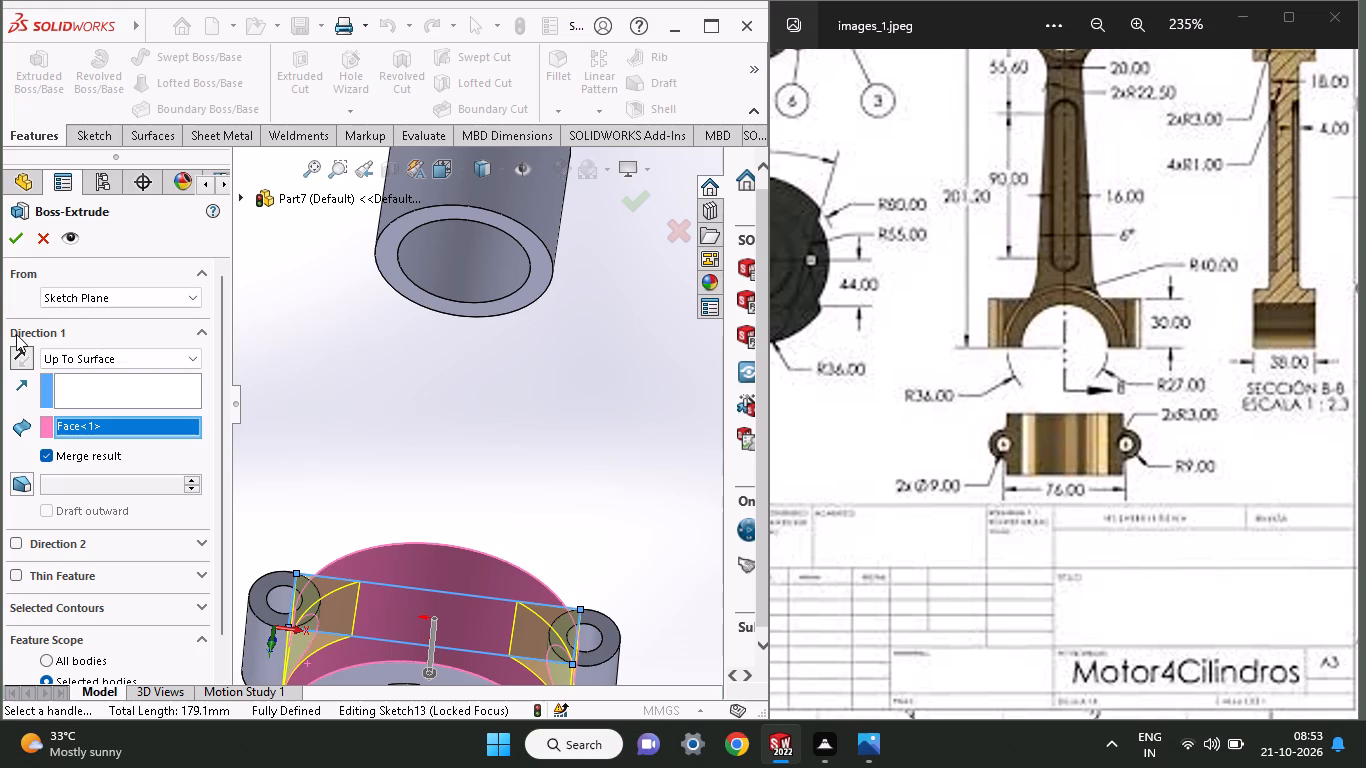
{"action": "left_click", "coordinate": [17, 237]}
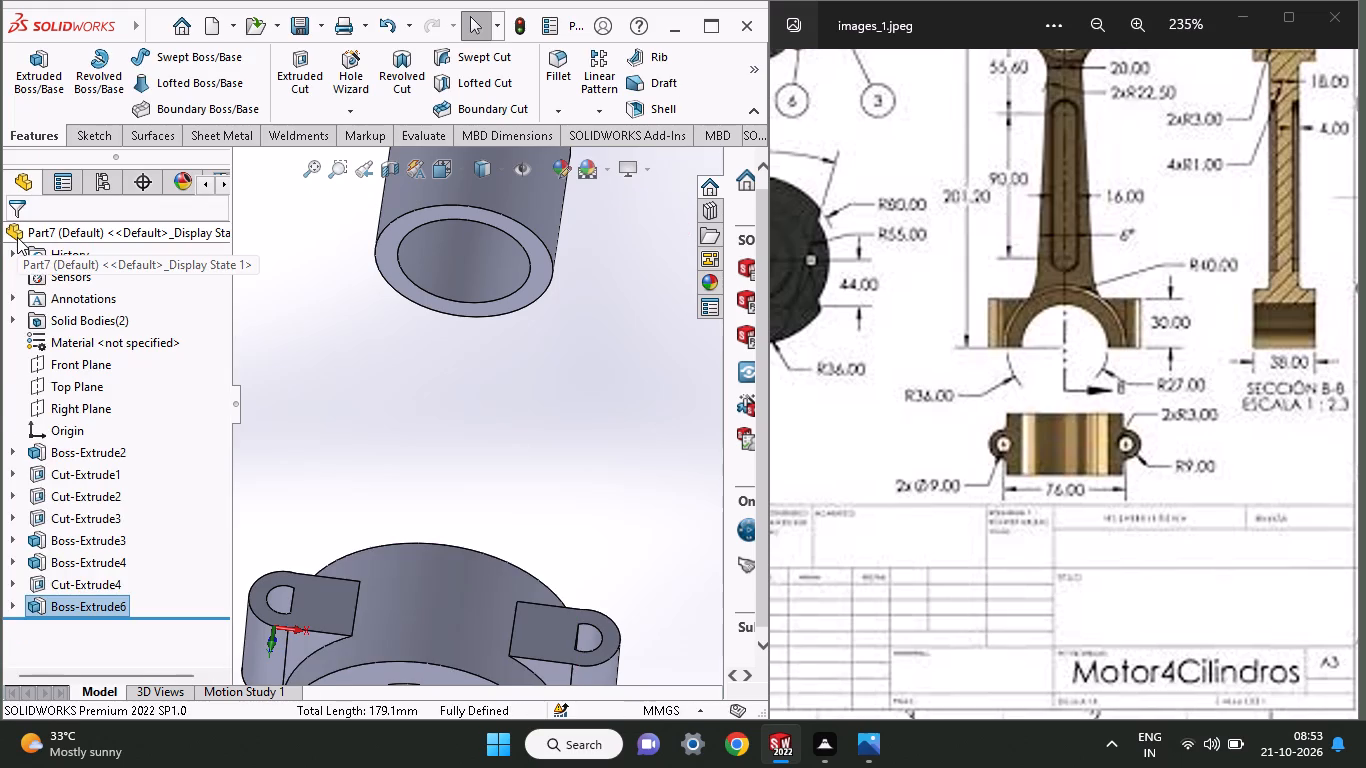
Sketch two circles of 4.5 mm radius on the extended lug face, centred on the two partly filled bolt holes.
{"action": "middle_click_drag", "start_coordinate": [454, 587], "coordinate": [478, 411]}
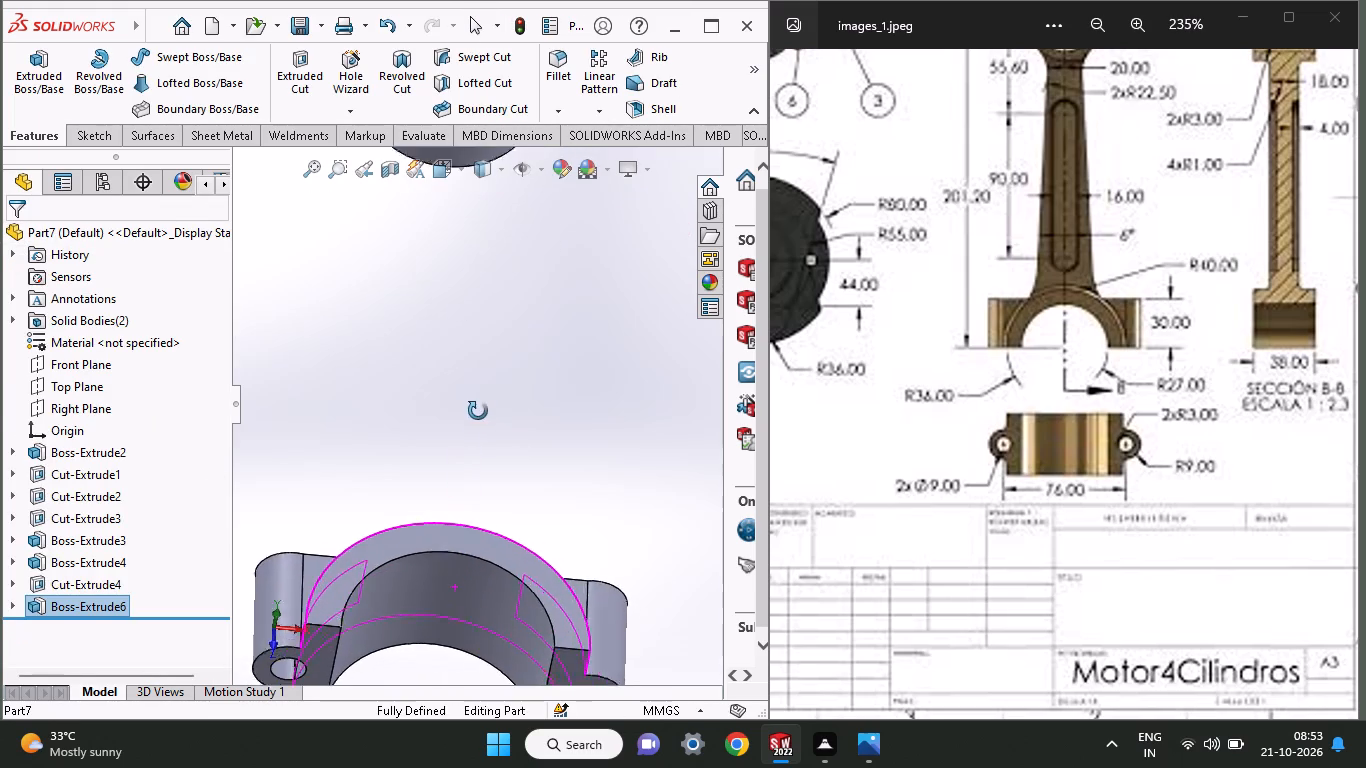
{"action": "middle_click_drag", "start_coordinate": [478, 411], "coordinate": [489, 670]}
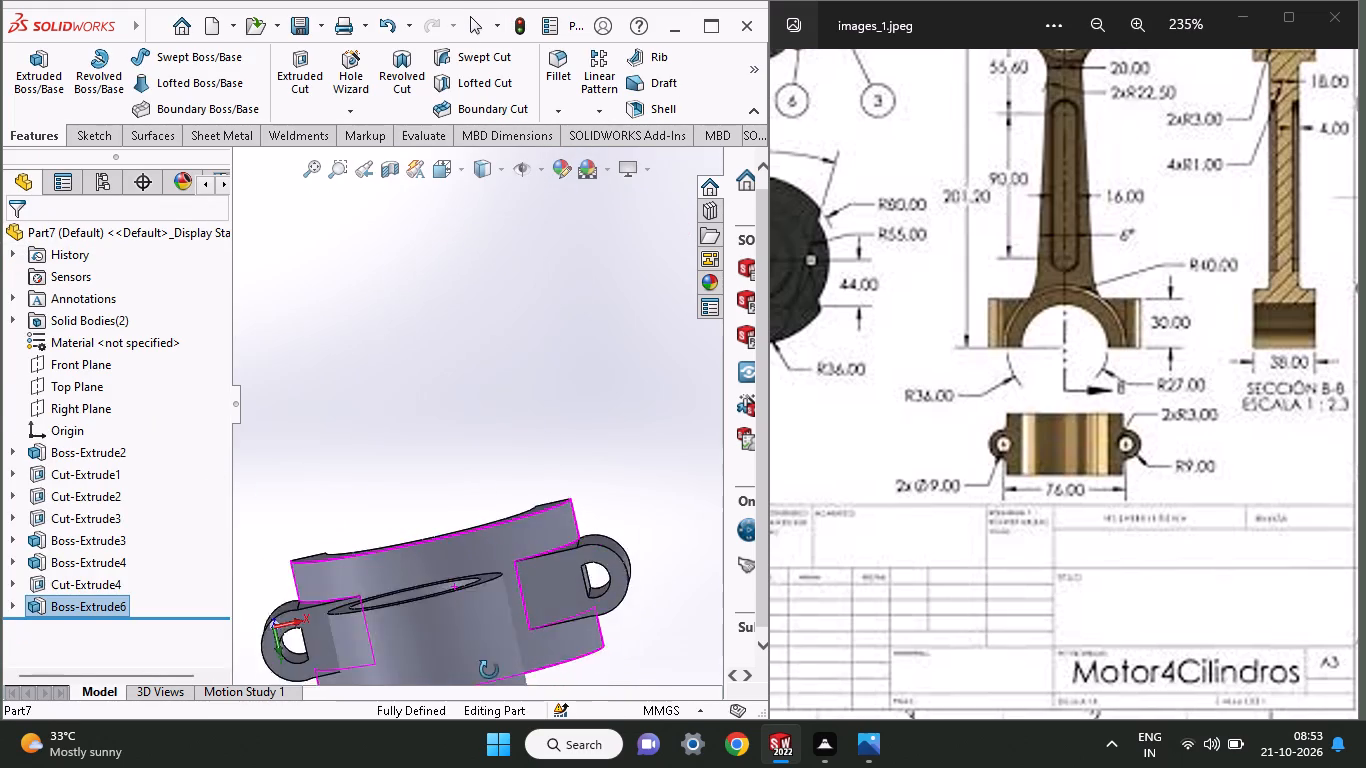
{"action": "middle_click_drag", "start_coordinate": [489, 670], "coordinate": [487, 558]}
{"action": "left_click", "coordinate": [307, 602]}
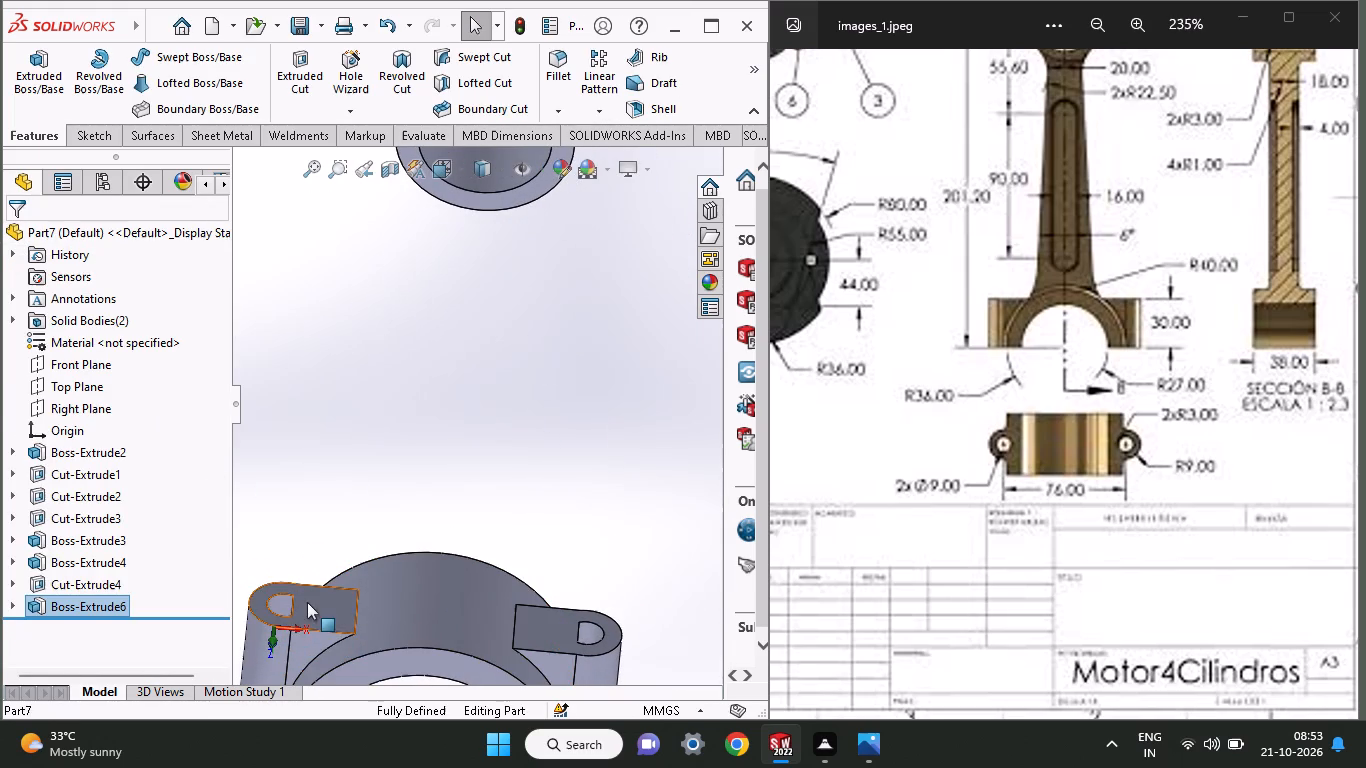
{"action": "left_click", "coordinate": [393, 549]}
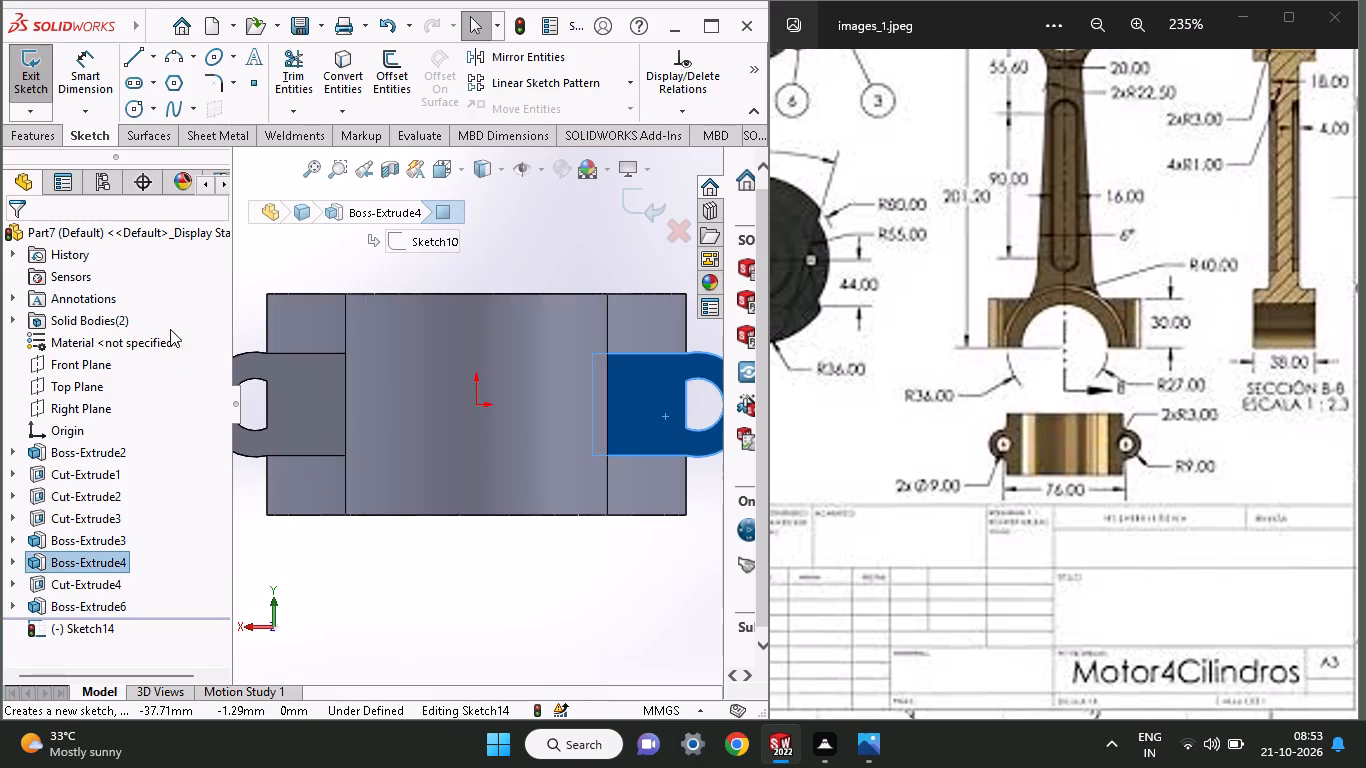
{"action": "left_click", "coordinate": [137, 102]}
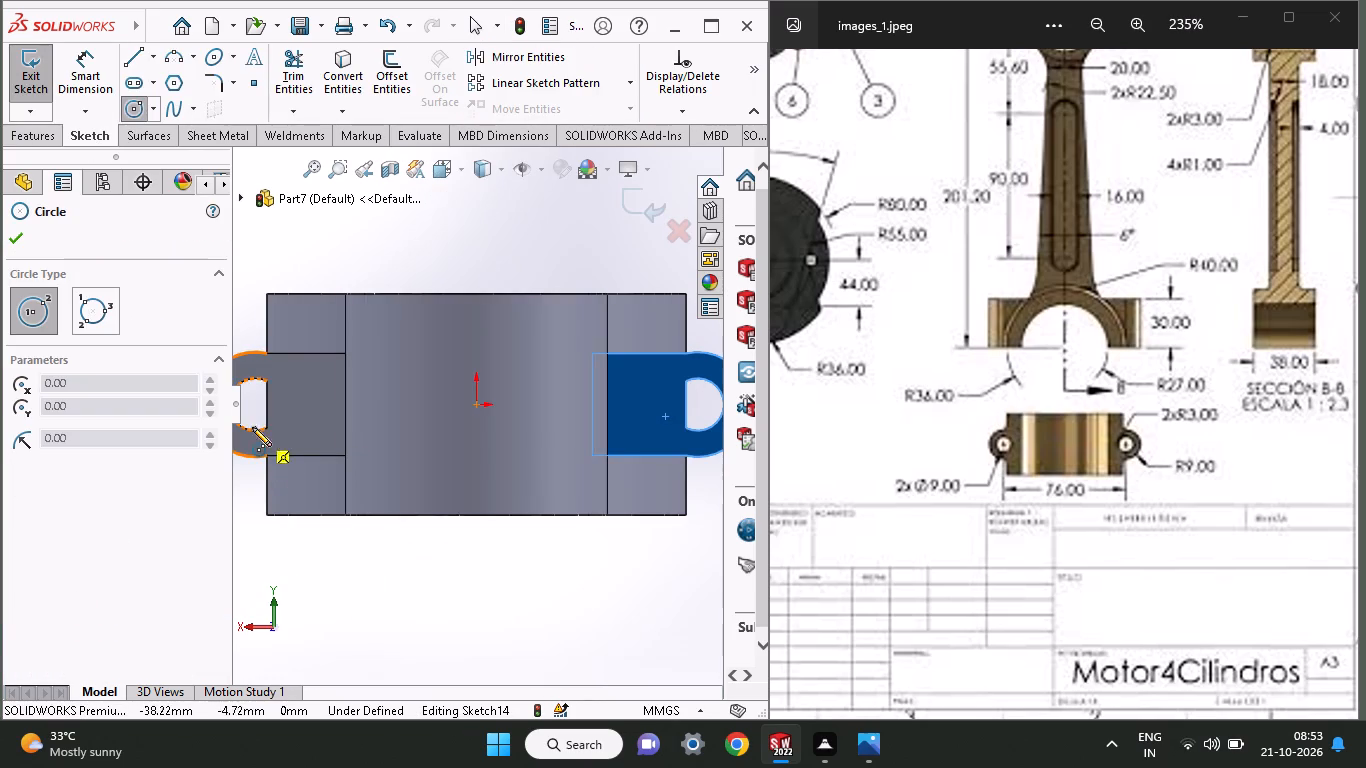
{"action": "left_click", "coordinate": [253, 405]}
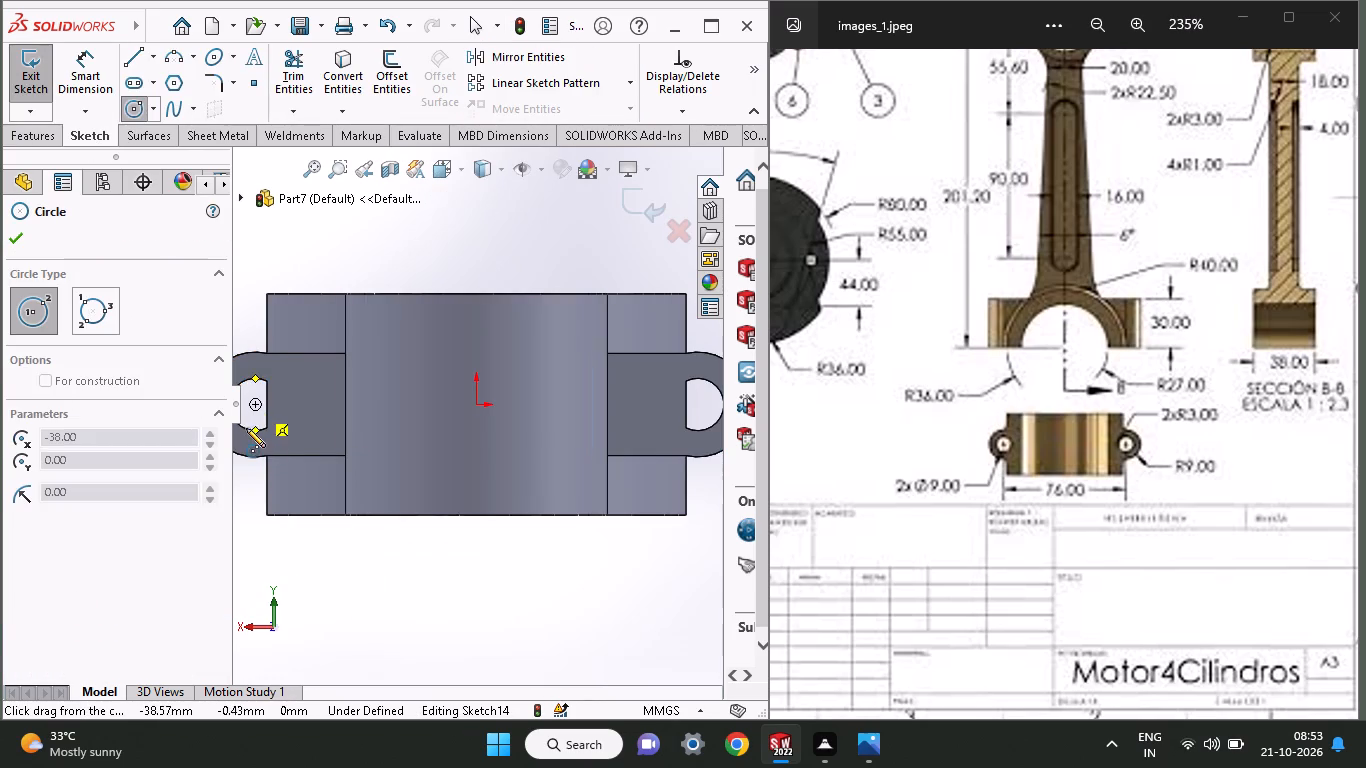
{"action": "left_click", "coordinate": [246, 430]}
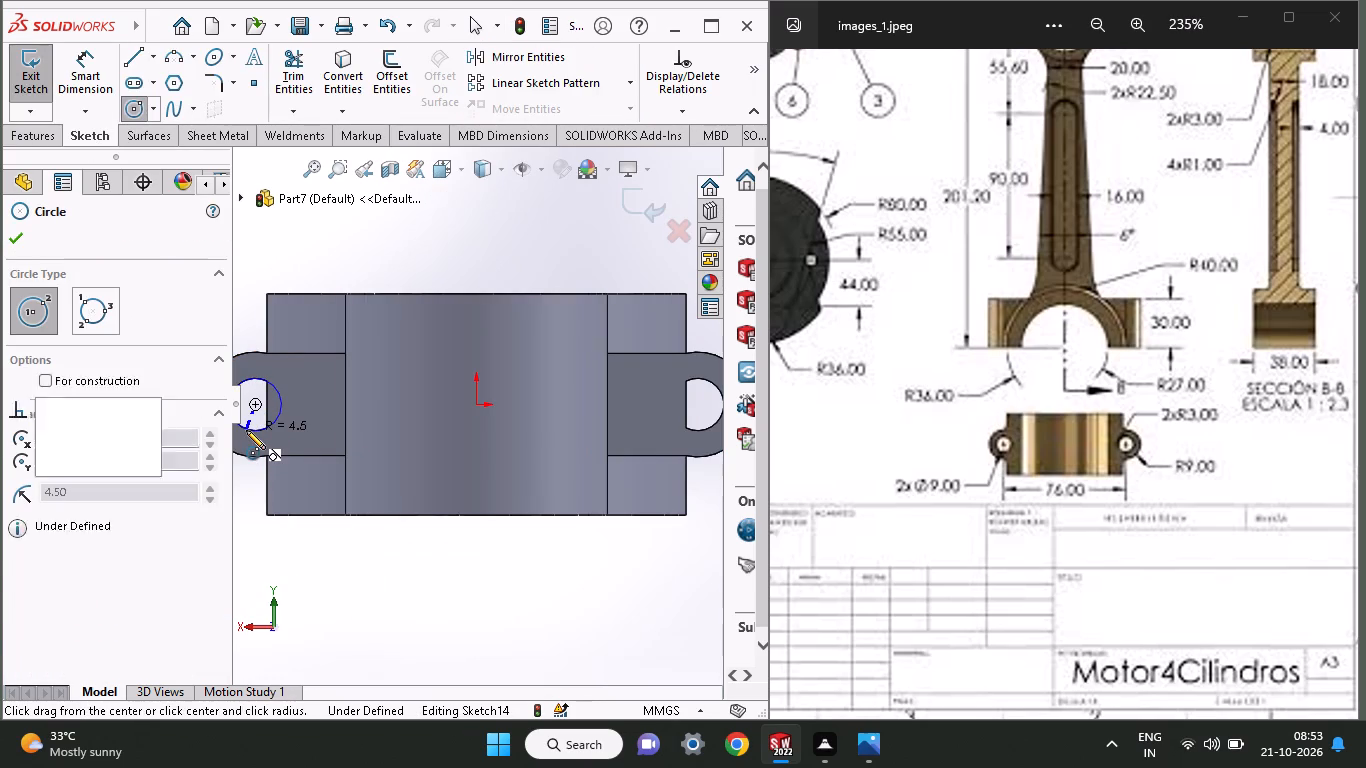
{"action": "left_click", "coordinate": [696, 403]}
{"action": "left_click", "coordinate": [708, 432]}
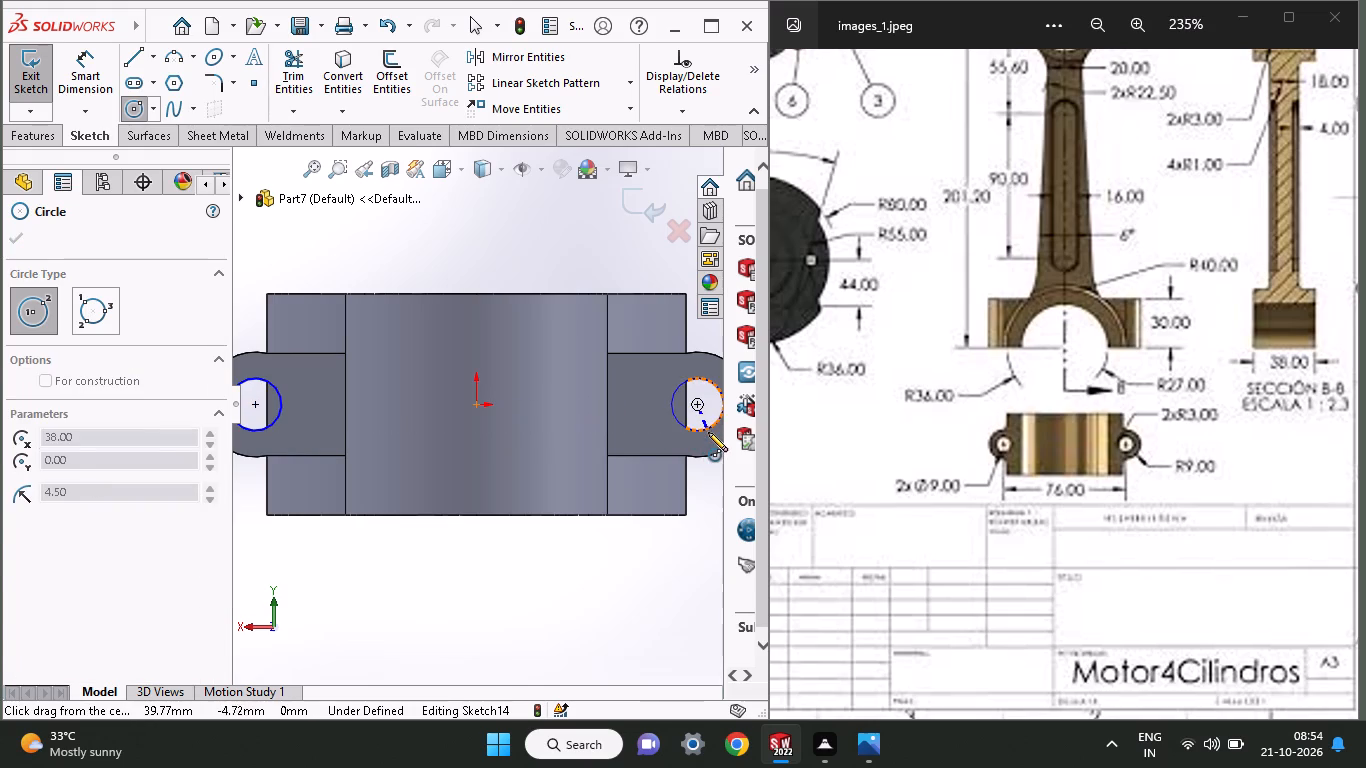
Cut-extrude the two bolt-hole circles blind, 58 mm deep through the lugs and 32 mm in the opposite direction.
{"action": "left_click", "coordinate": [44, 137]}
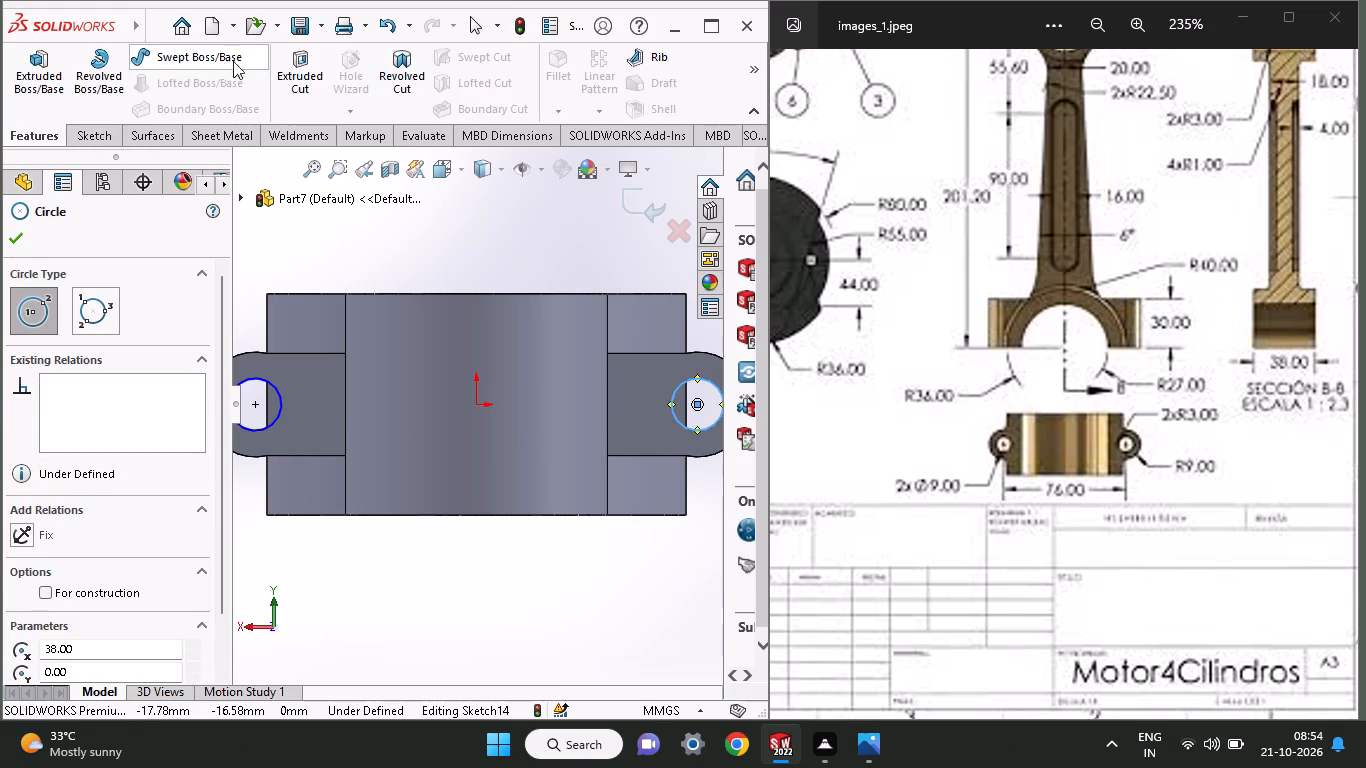
{"action": "left_click", "coordinate": [314, 78]}
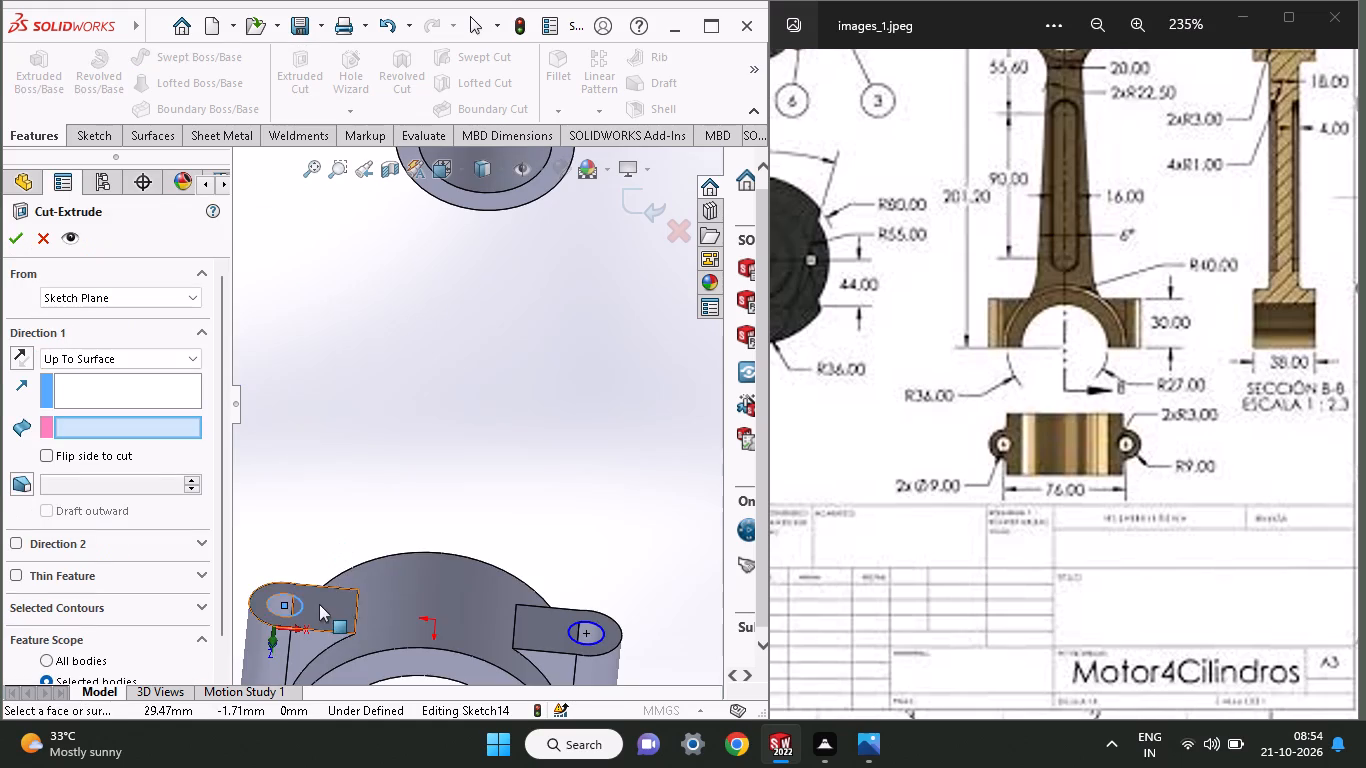
{"action": "scroll", "coordinate": [333, 581], "scroll_direction": "down", "scroll_amount": 4, "text": "ctrl"}
{"action": "scroll", "coordinate": [333, 581], "scroll_direction": "up", "scroll_amount": 5, "text": "ctrl"}
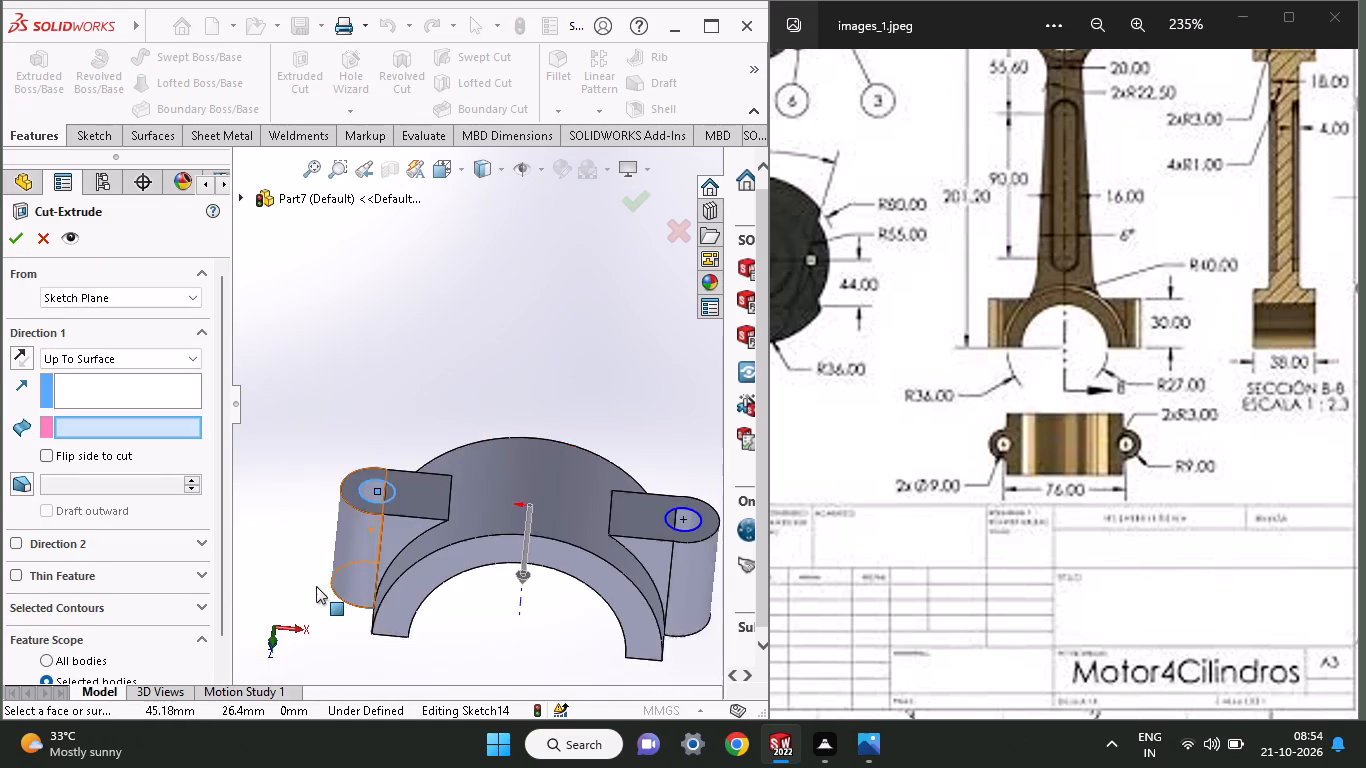
{"action": "scroll", "coordinate": [404, 470], "scroll_direction": "down", "scroll_amount": 6, "text": "ctrl"}
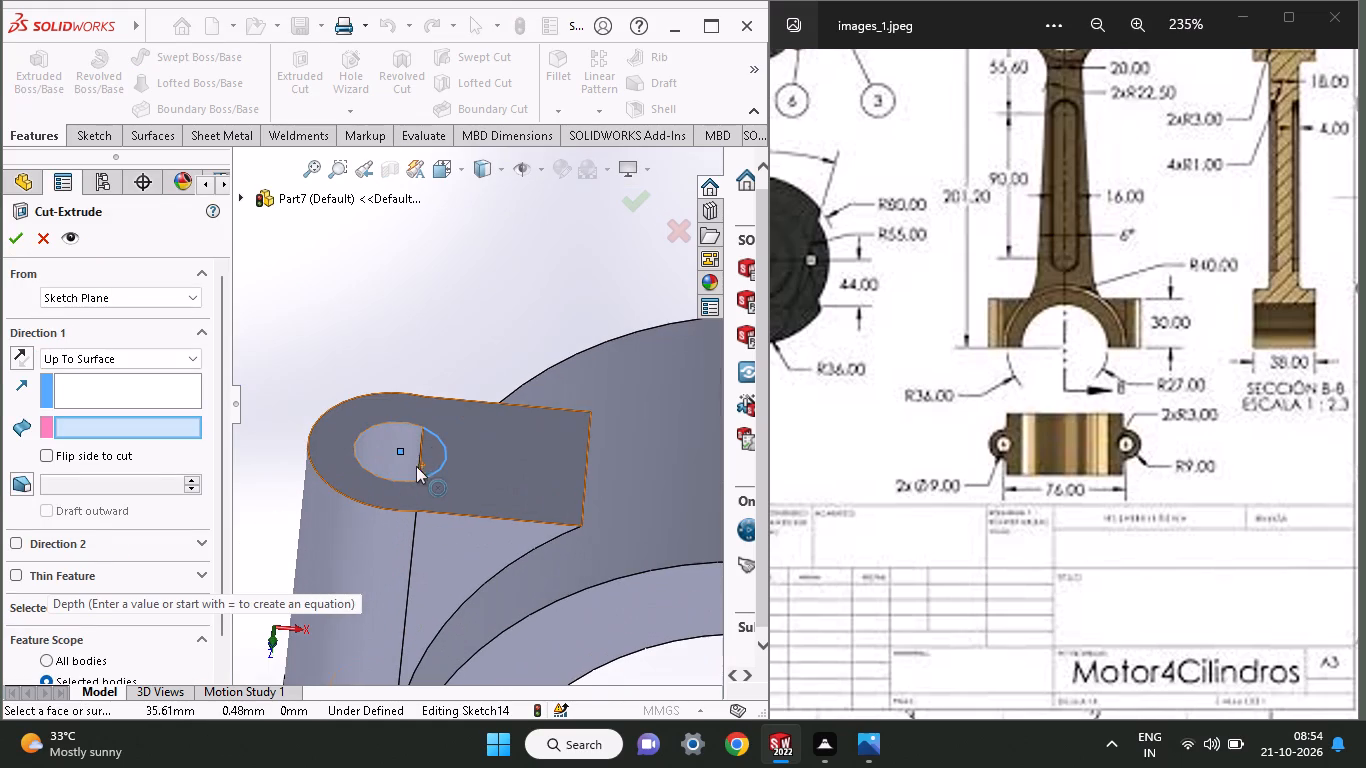
{"action": "left_click", "coordinate": [431, 447]}
{"action": "left_click", "coordinate": [431, 448]}
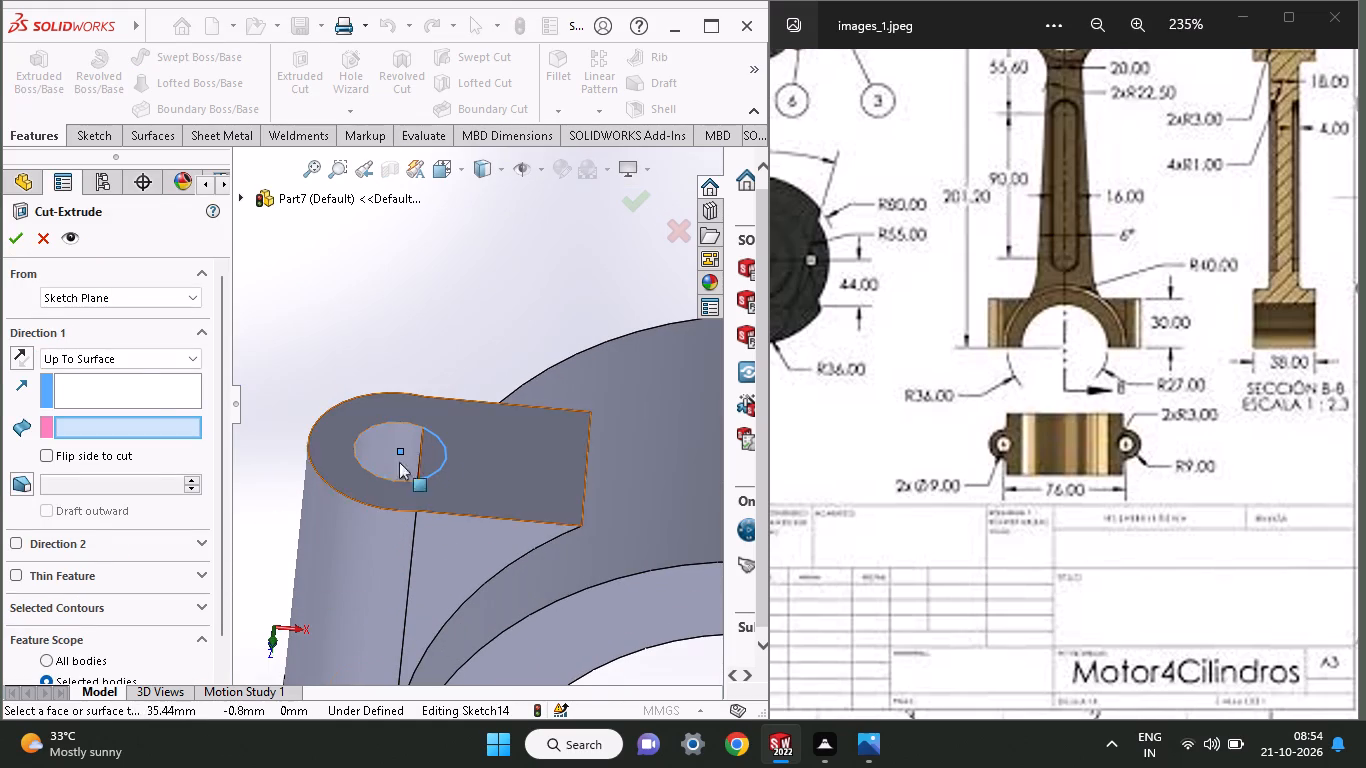
{"action": "left_click", "coordinate": [137, 359]}
{"action": "left_click", "coordinate": [126, 378]}
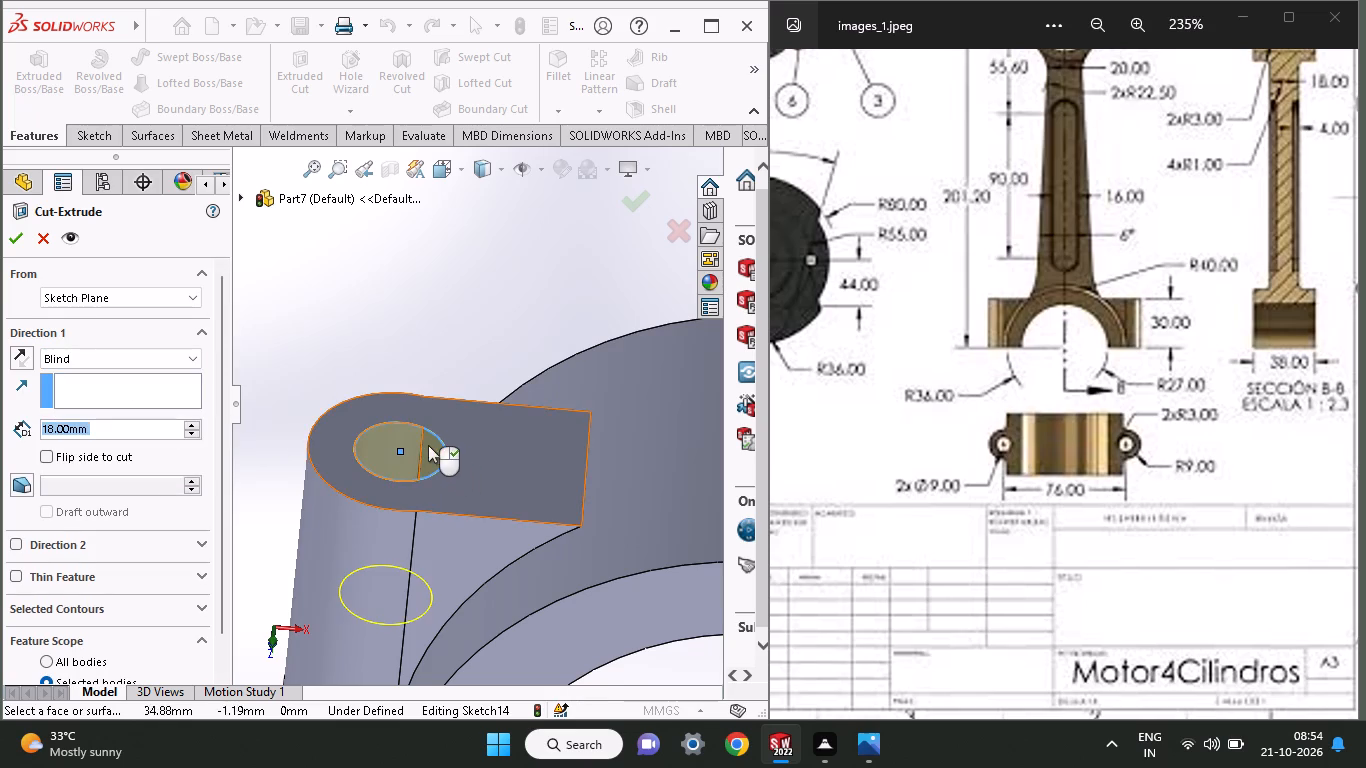
{"action": "scroll", "coordinate": [417, 524], "scroll_direction": "up", "scroll_amount": 3, "text": "ctrl"}
{"action": "scroll", "coordinate": [420, 528], "scroll_direction": "right", "scroll_amount": 1}
{"action": "scroll", "coordinate": [454, 553], "scroll_direction": "up", "scroll_amount": 4, "text": "ctrl"}
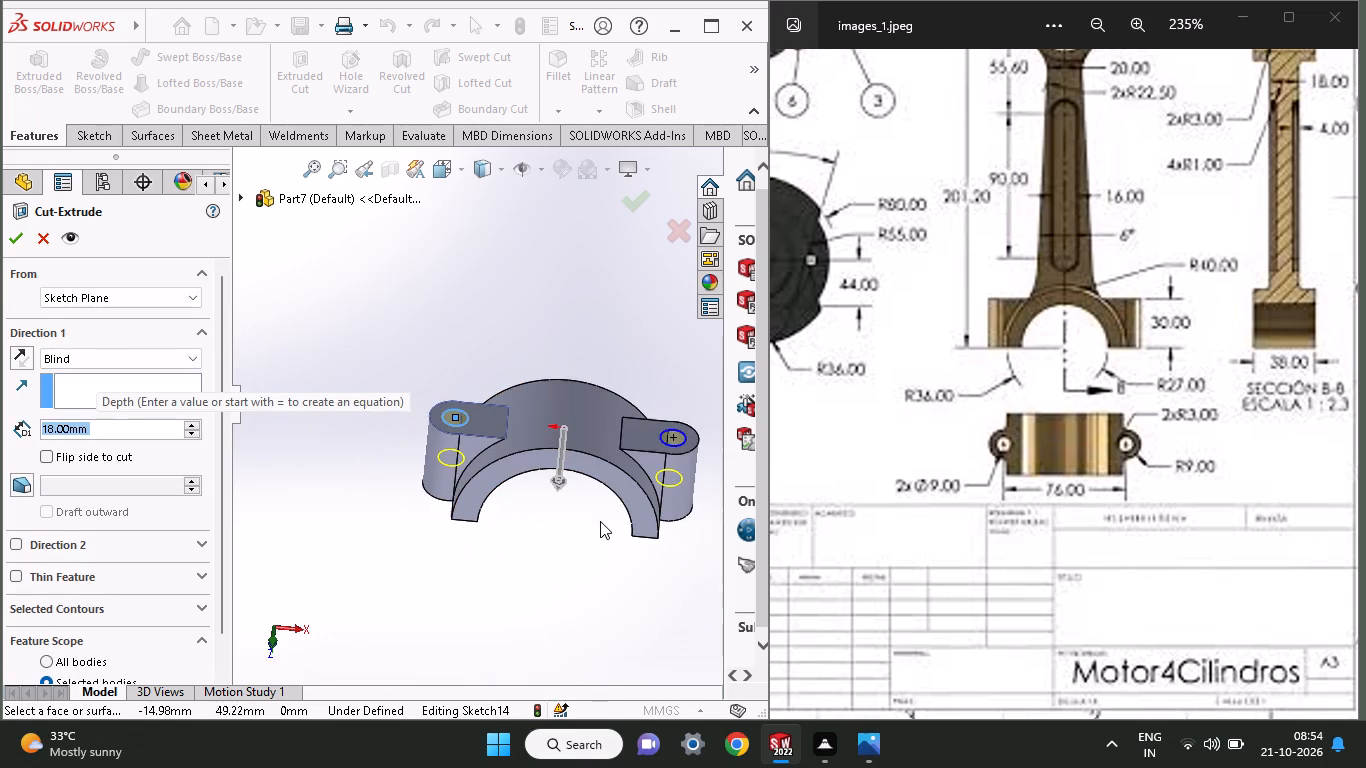
{"action": "left_click_drag", "start_coordinate": [559, 484], "coordinate": [555, 556]}
{"action": "left_click_drag", "start_coordinate": [569, 392], "coordinate": [574, 355]}
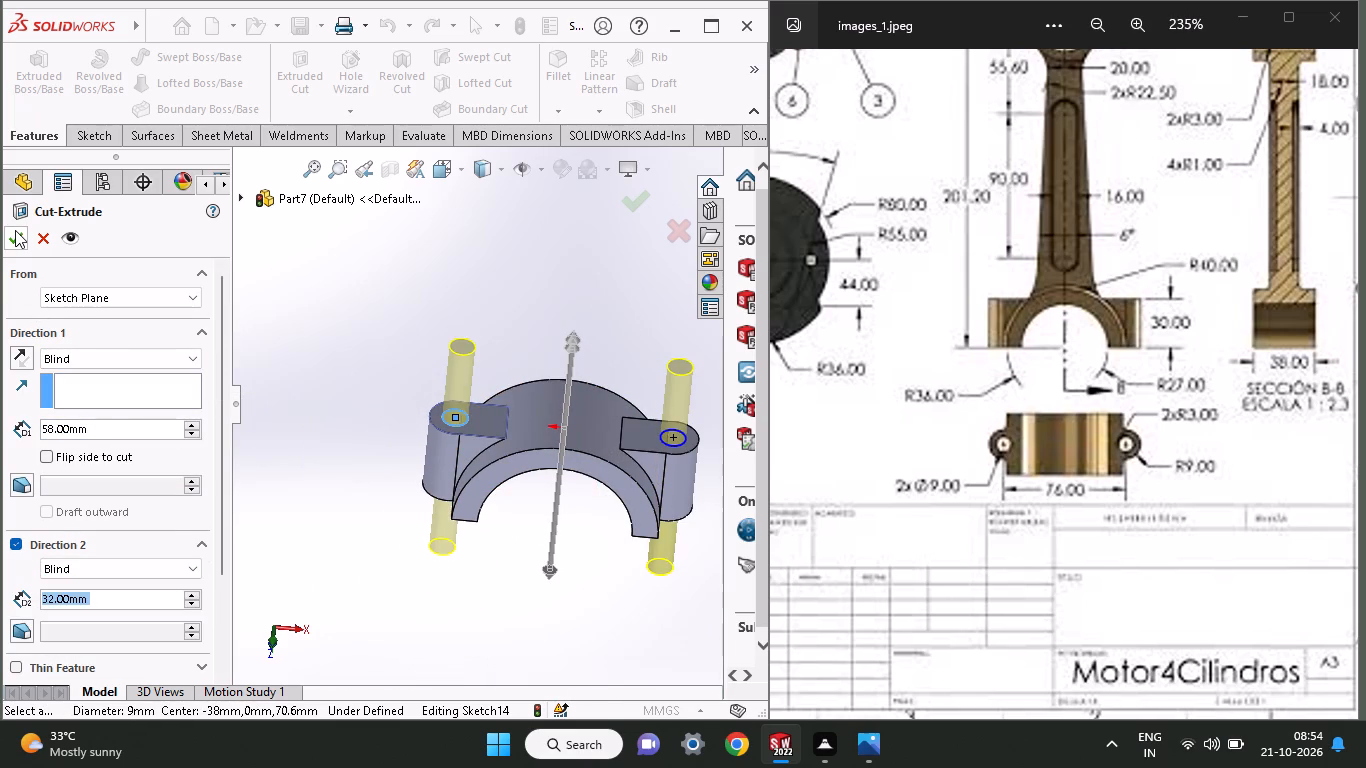
{"action": "left_click", "coordinate": [15, 230]}
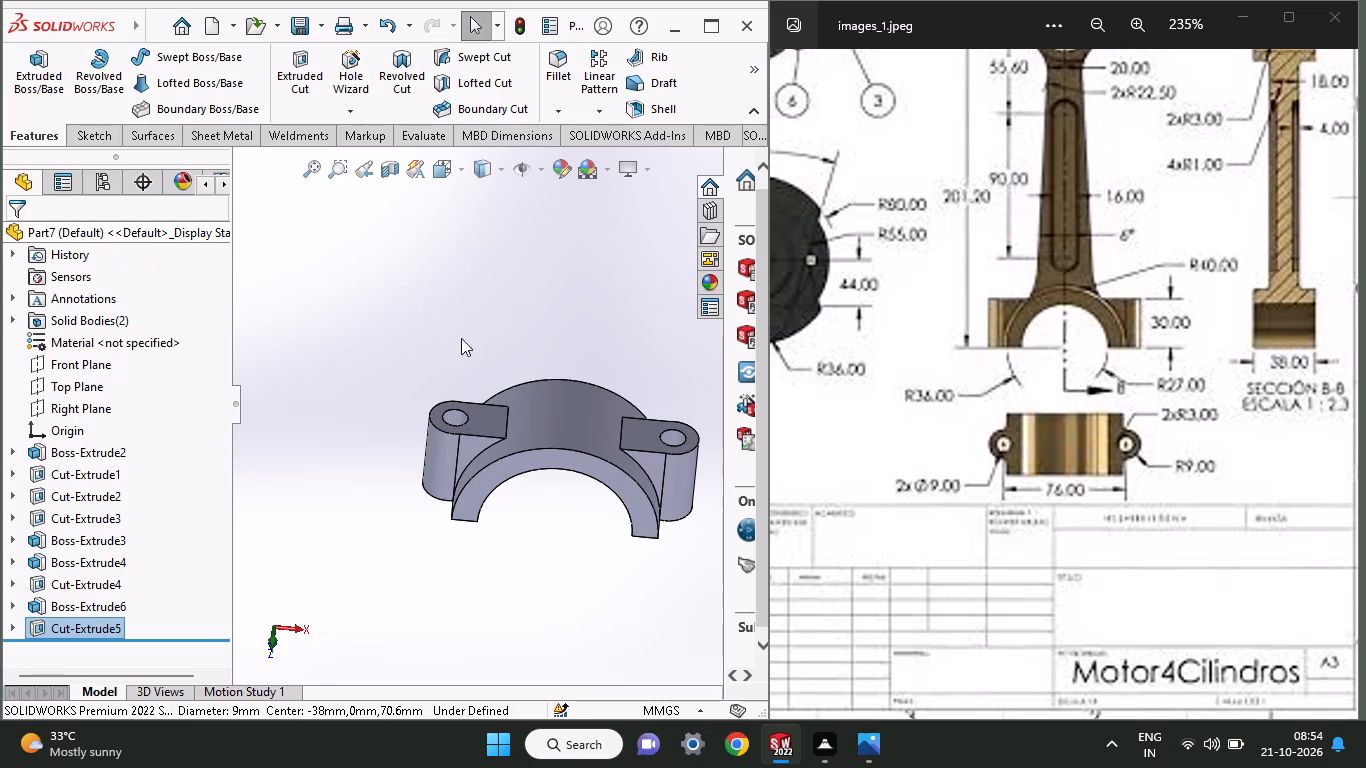
Examine the big-end half ring with its bolt lugs and the separate small-end ring from several angles.
{"action": "middle_click_drag", "start_coordinate": [541, 357], "coordinate": [547, 295]}
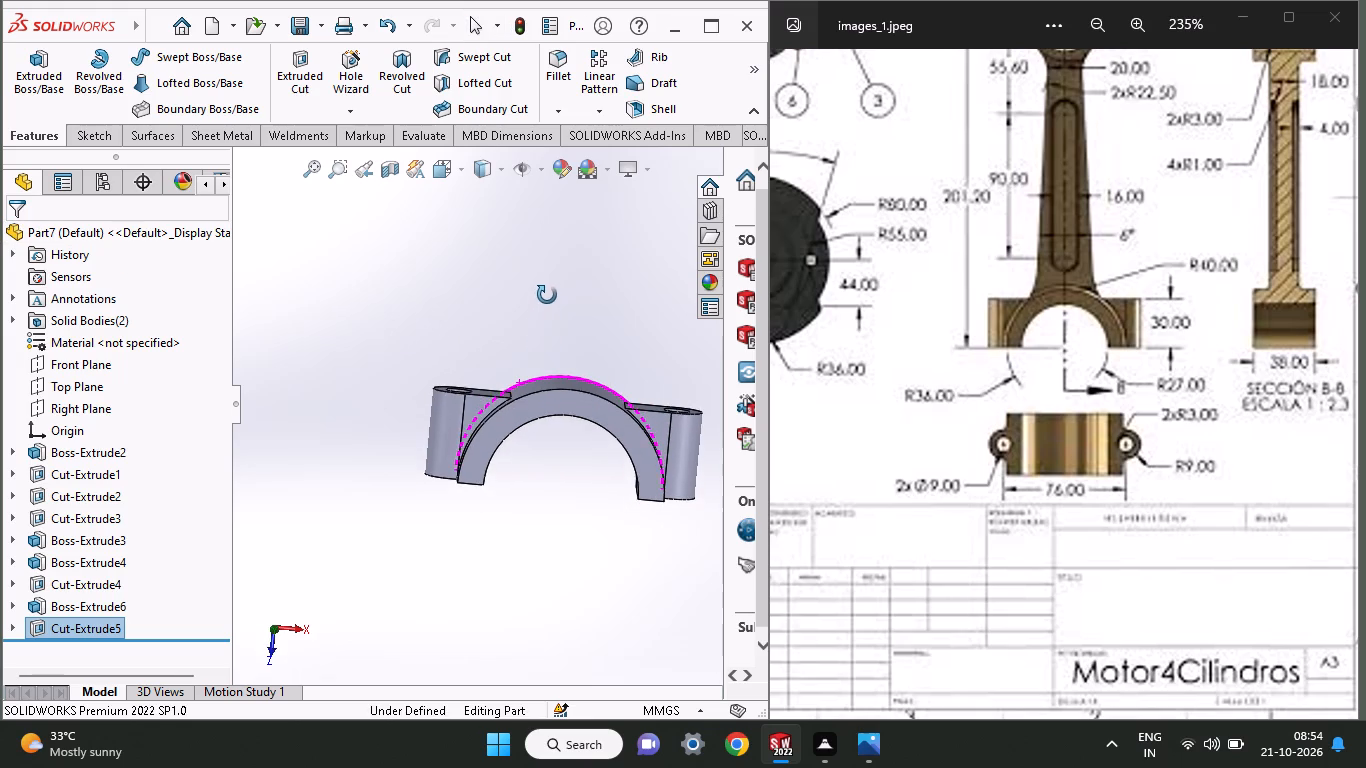
{"action": "middle_click_drag", "start_coordinate": [547, 295], "coordinate": [526, 274]}
{"action": "scroll", "coordinate": [526, 274], "scroll_direction": "up", "scroll_amount": 4, "text": "ctrl"}
{"action": "middle_click_drag", "start_coordinate": [526, 274], "coordinate": [527, 293]}
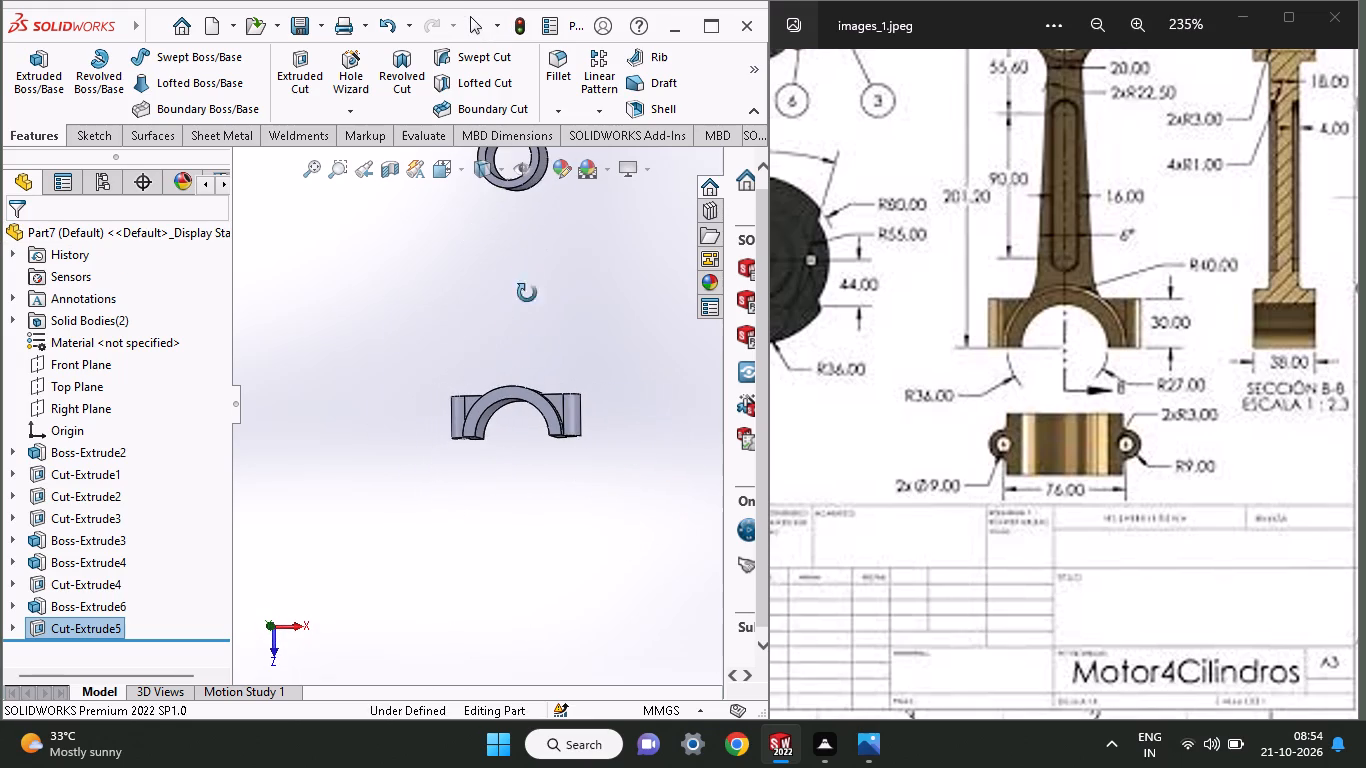
{"action": "middle_click_drag", "start_coordinate": [527, 293], "coordinate": [545, 325]}
{"action": "scroll", "coordinate": [475, 358], "scroll_direction": "up", "scroll_amount": 3, "text": "ctrl"}
{"action": "scroll", "coordinate": [475, 358], "scroll_direction": "right", "scroll_amount": 1}
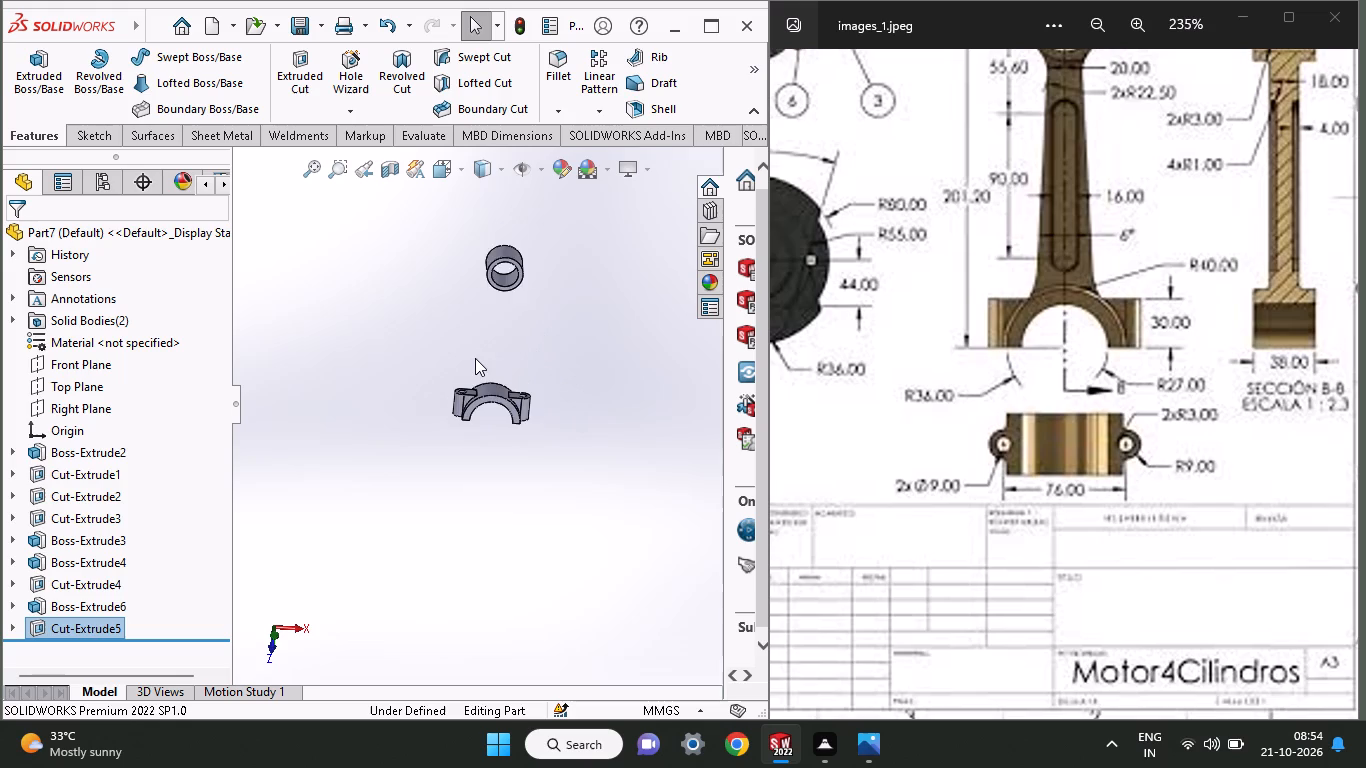
{"action": "scroll", "coordinate": [475, 358], "scroll_direction": "down", "scroll_amount": 2, "text": "ctrl"}
{"action": "scroll", "coordinate": [489, 301], "scroll_direction": "up", "scroll_amount": 2, "text": "ctrl"}
{"action": "scroll", "coordinate": [489, 301], "scroll_direction": "down", "scroll_amount": 3, "text": "ctrl"}
{"action": "middle_click_drag", "start_coordinate": [478, 462], "coordinate": [481, 404]}
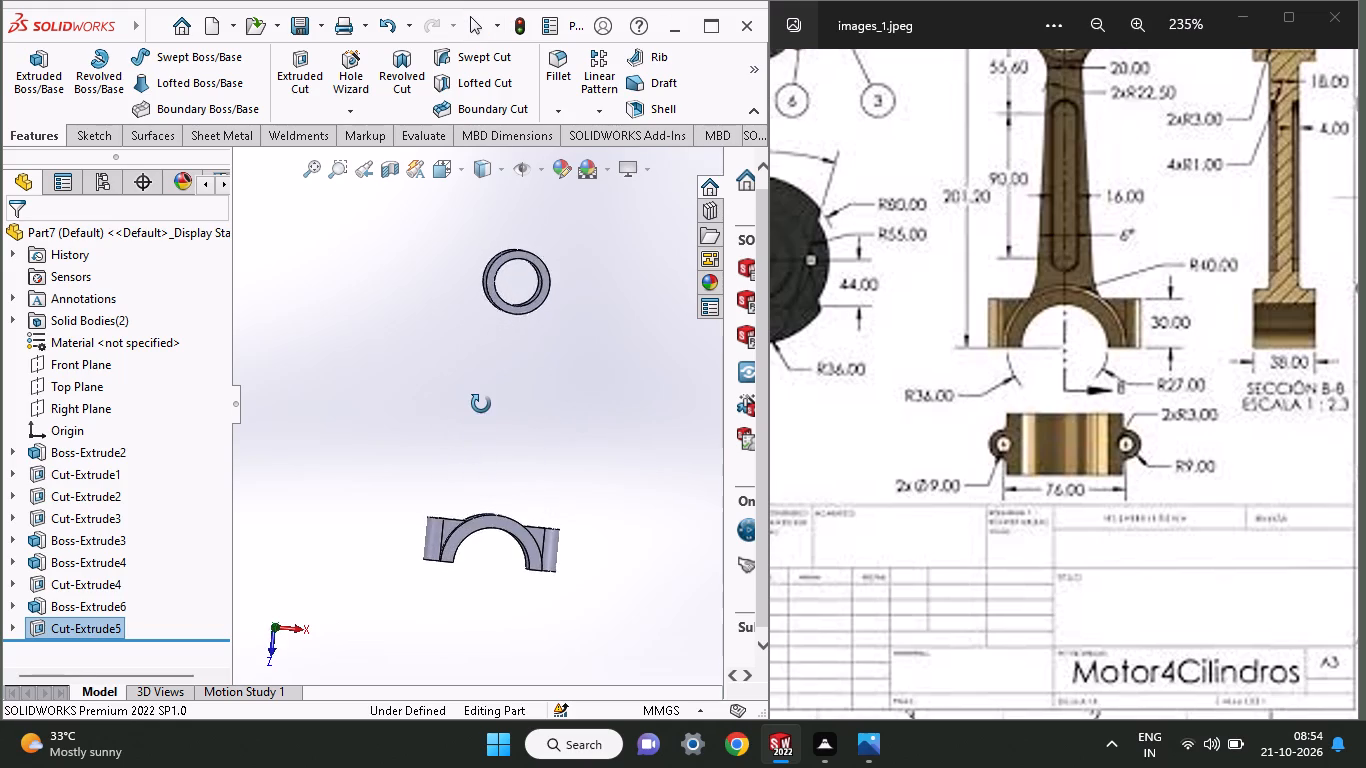
{"action": "middle_click_drag", "start_coordinate": [481, 404], "coordinate": [471, 411]}
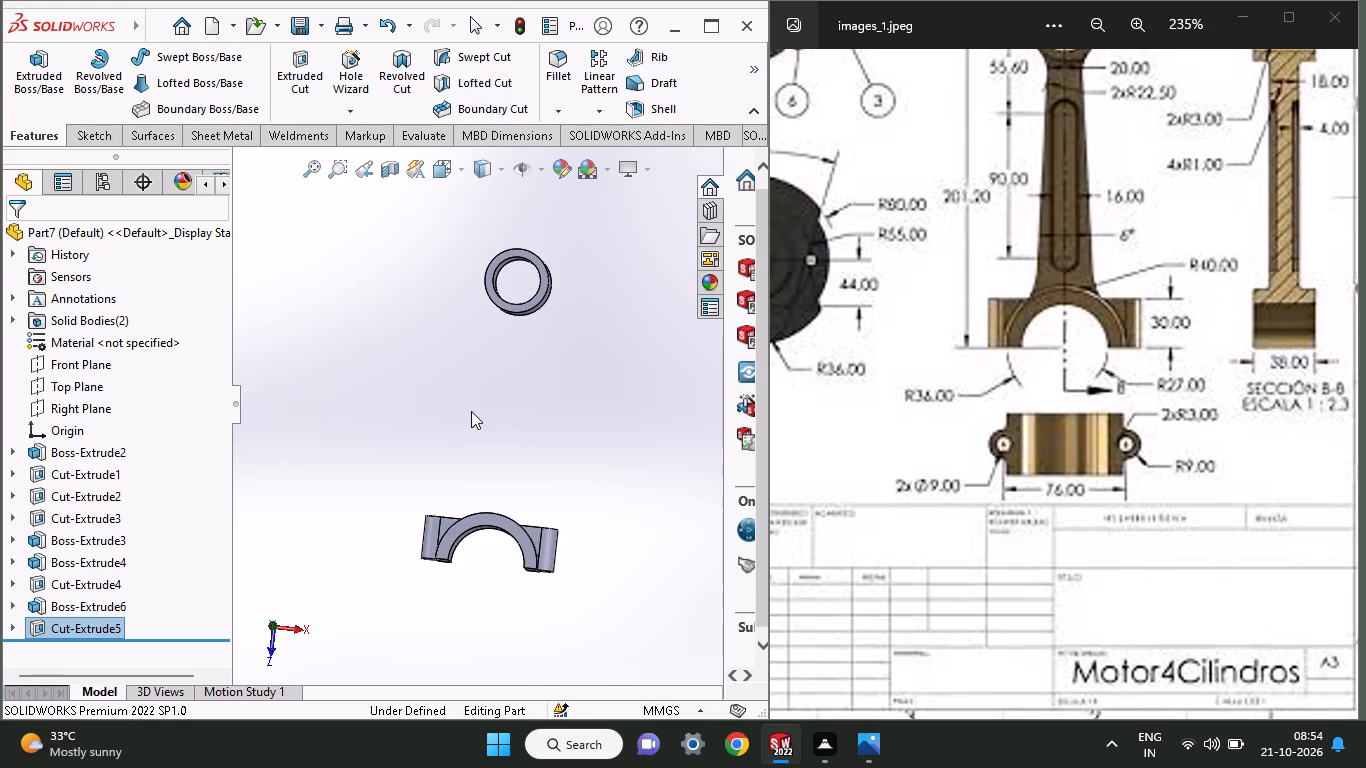
Start a new sketch on the Top Plane, with the drawing's full connecting rod front view in sight.
{"action": "middle_click_drag", "start_coordinate": [907, 276], "coordinate": [900, 420]}
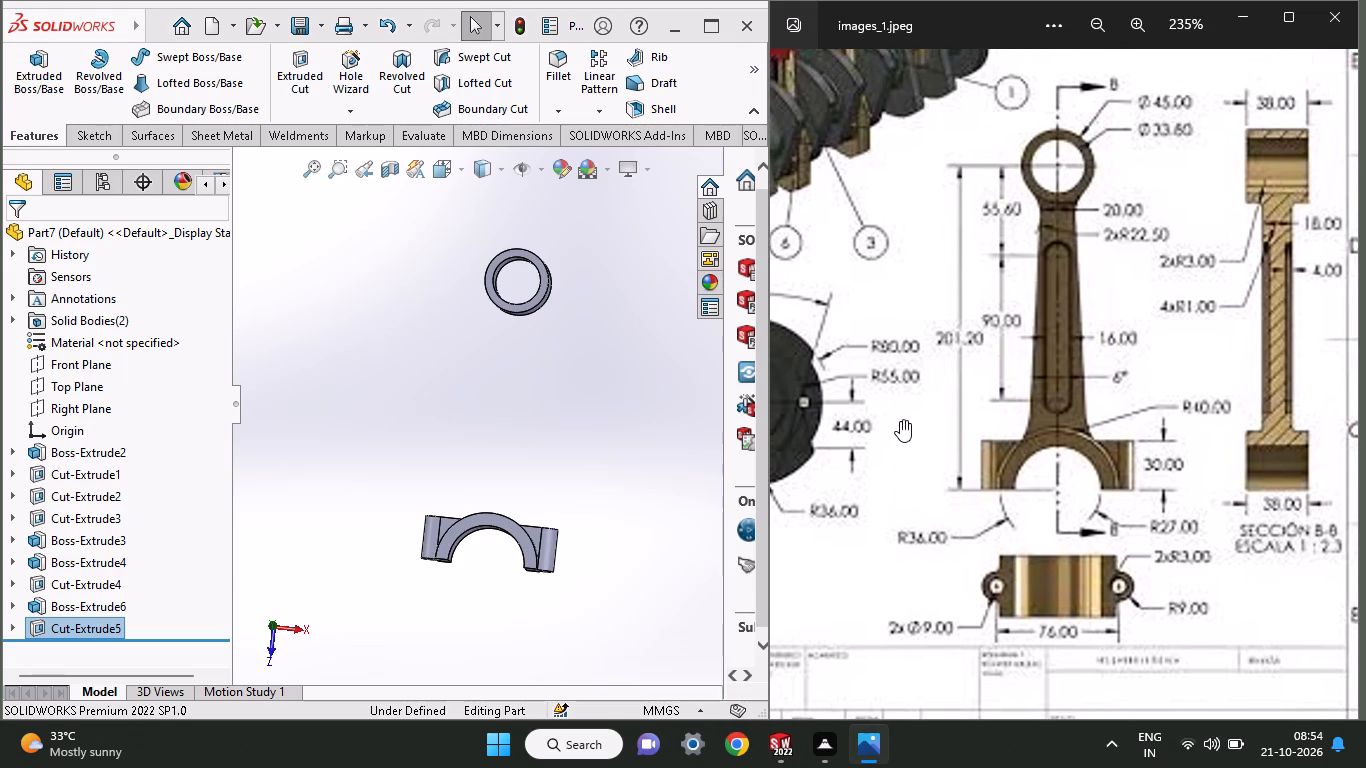
{"action": "left_click", "coordinate": [68, 391]}
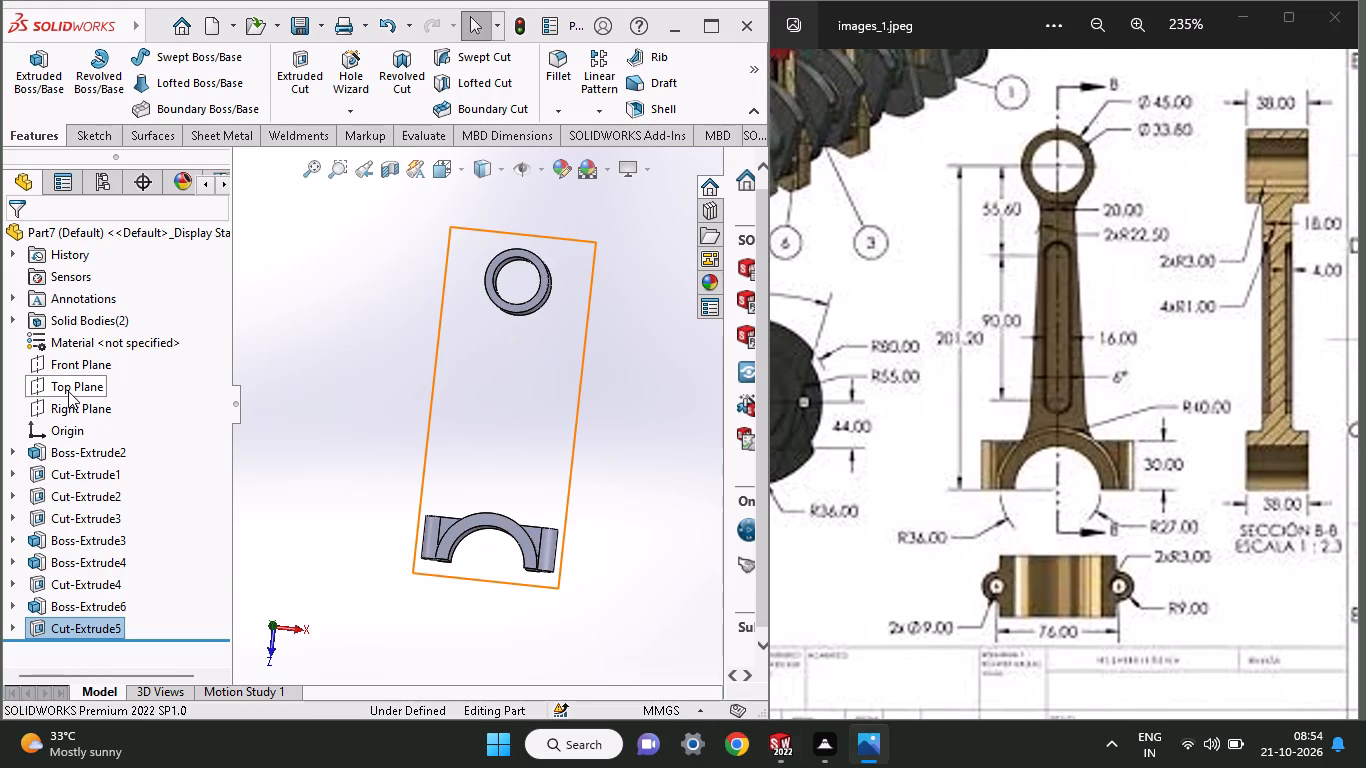
{"action": "left_click", "coordinate": [84, 373]}
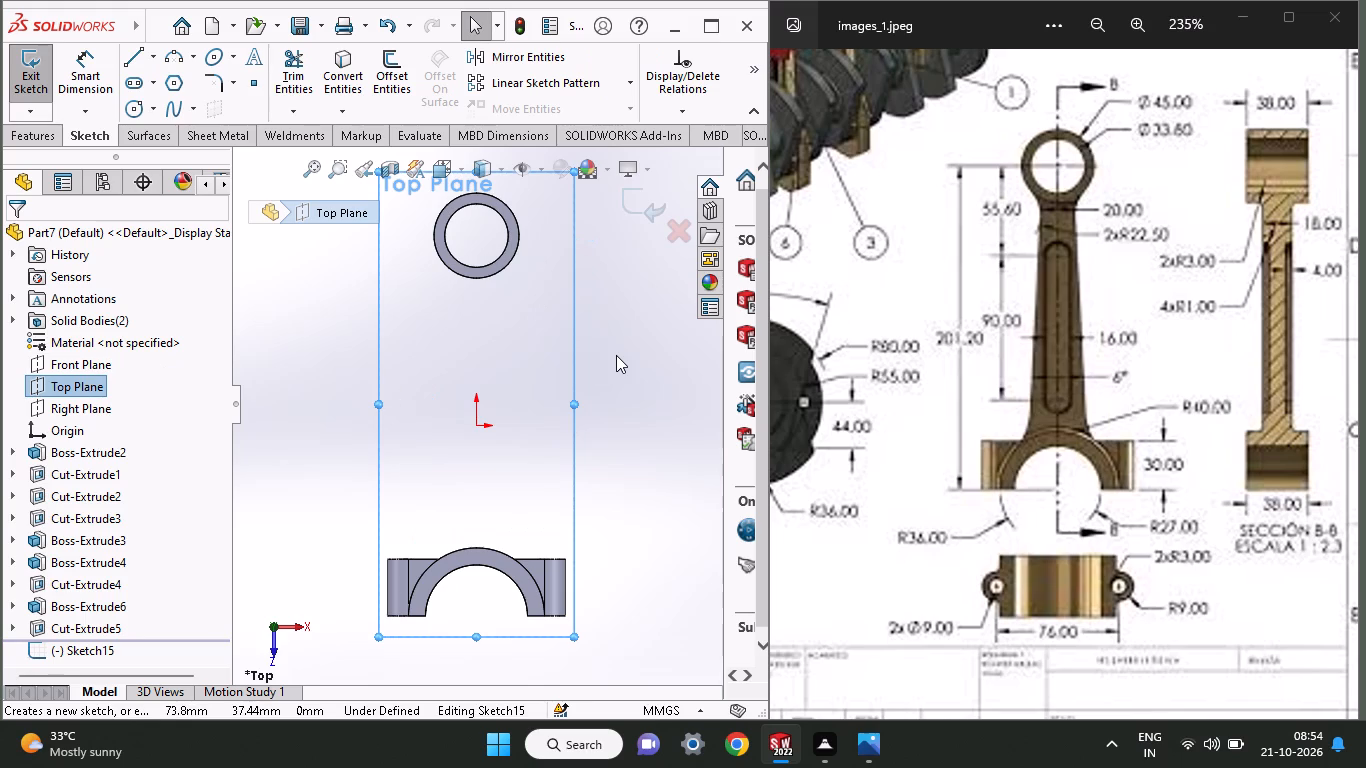
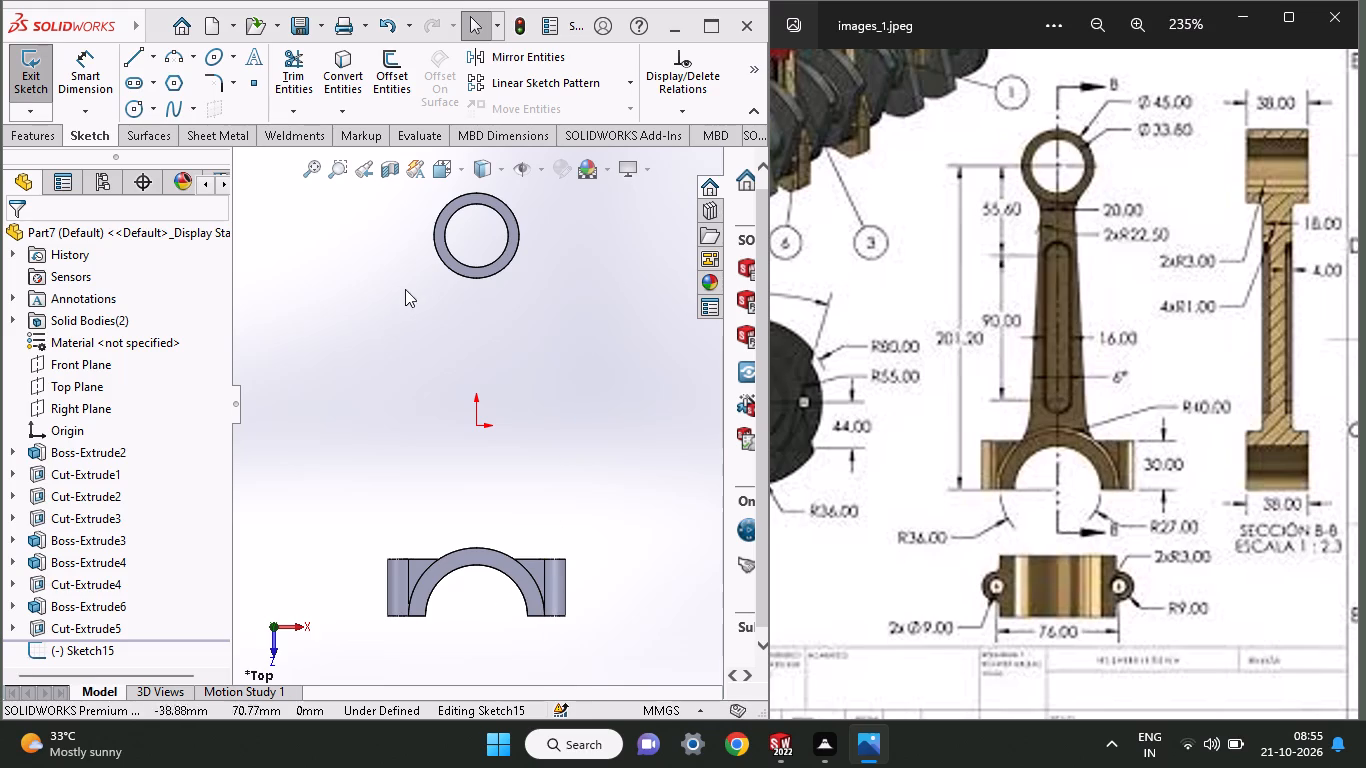
Sketch a vertical line about 201.2 mm long from the small-end ring's centre to the big-end half ring's centre.
{"action": "left_click", "coordinate": [137, 65]}
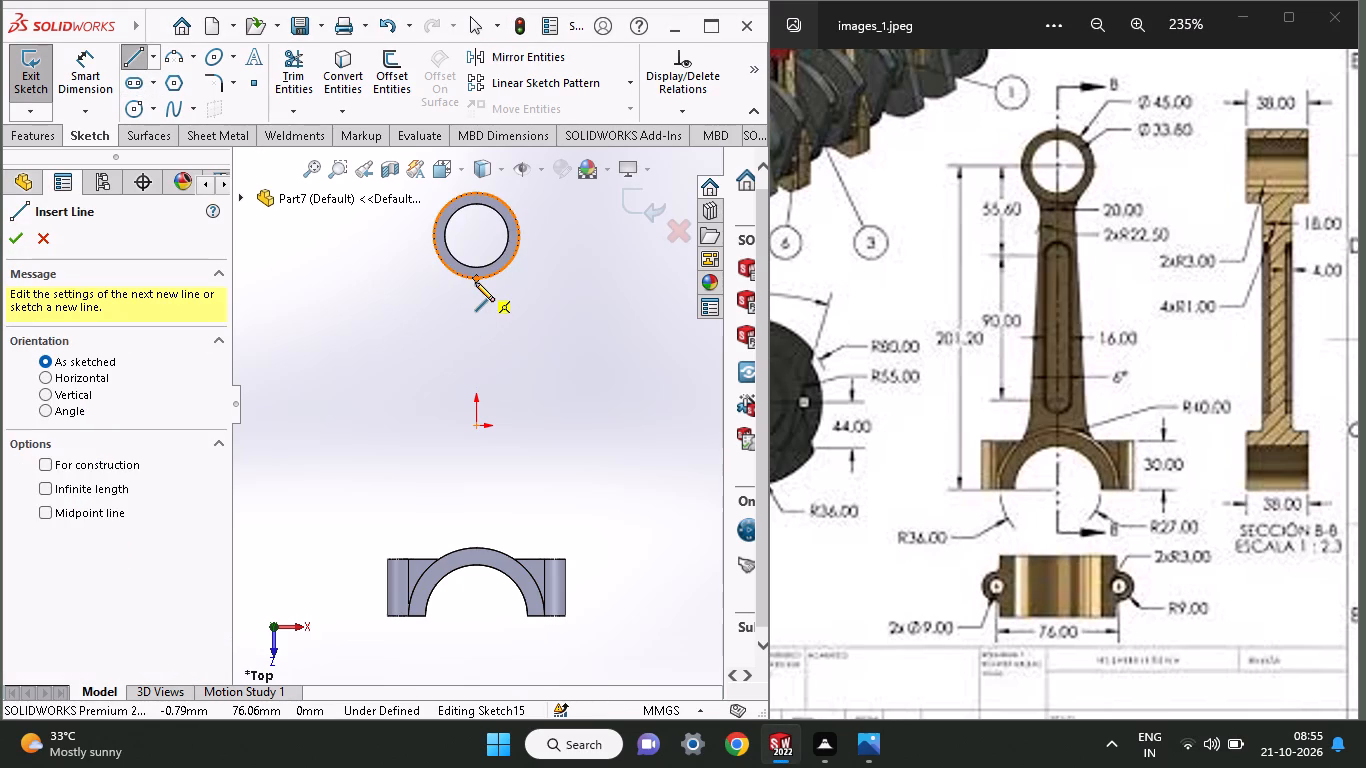
{"action": "left_click", "coordinate": [475, 237]}
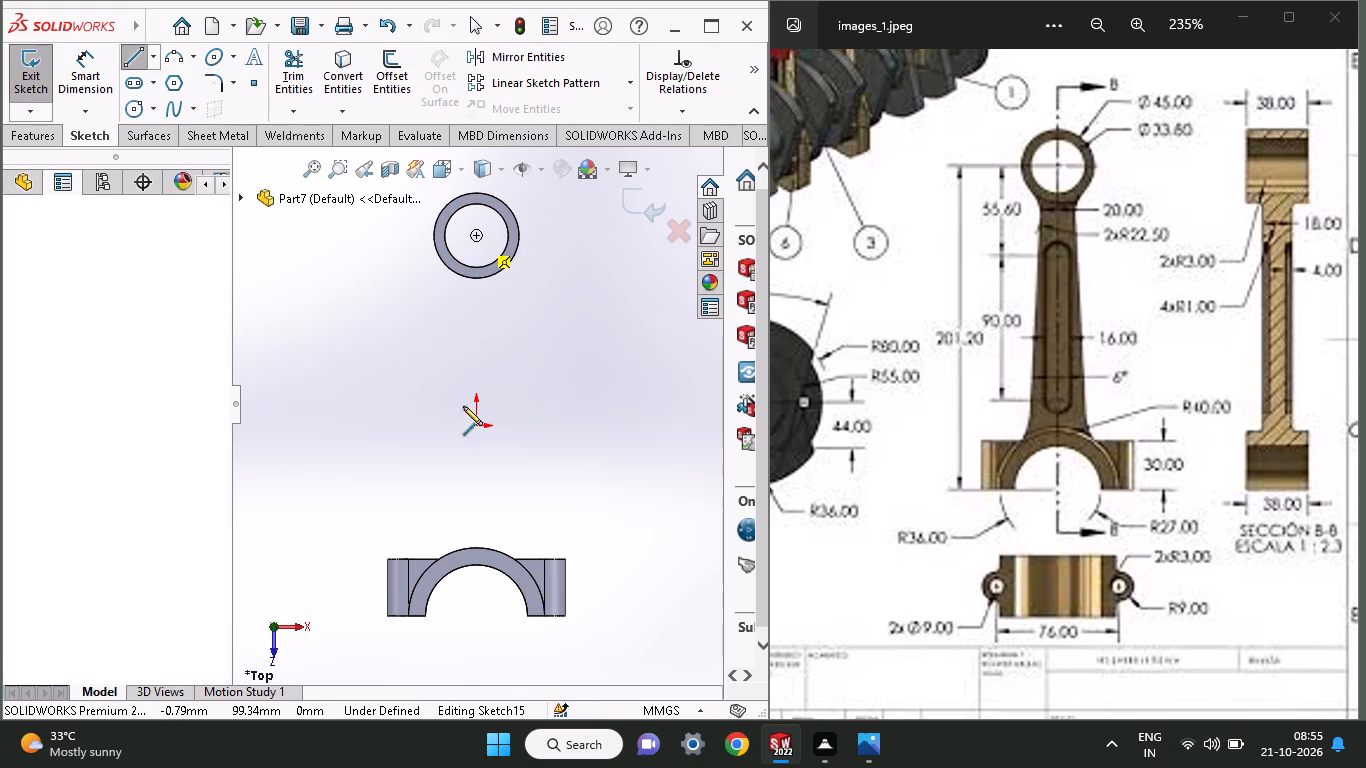
{"action": "left_click", "coordinate": [476, 619]}
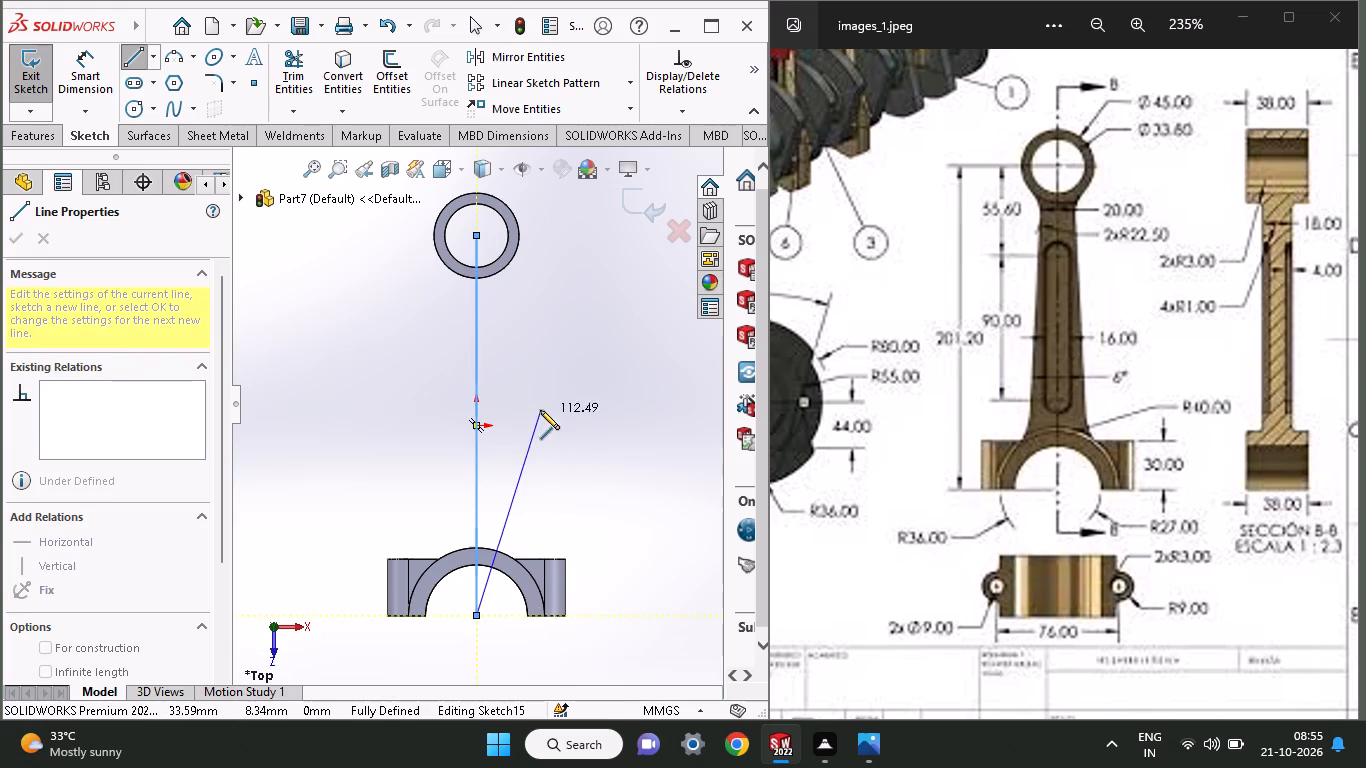
{"action": "right_click", "coordinate": [540, 410]}
{"action": "left_click", "coordinate": [557, 413]}
{"action": "right_click", "coordinate": [557, 413]}
{"action": "left_click", "coordinate": [564, 433]}
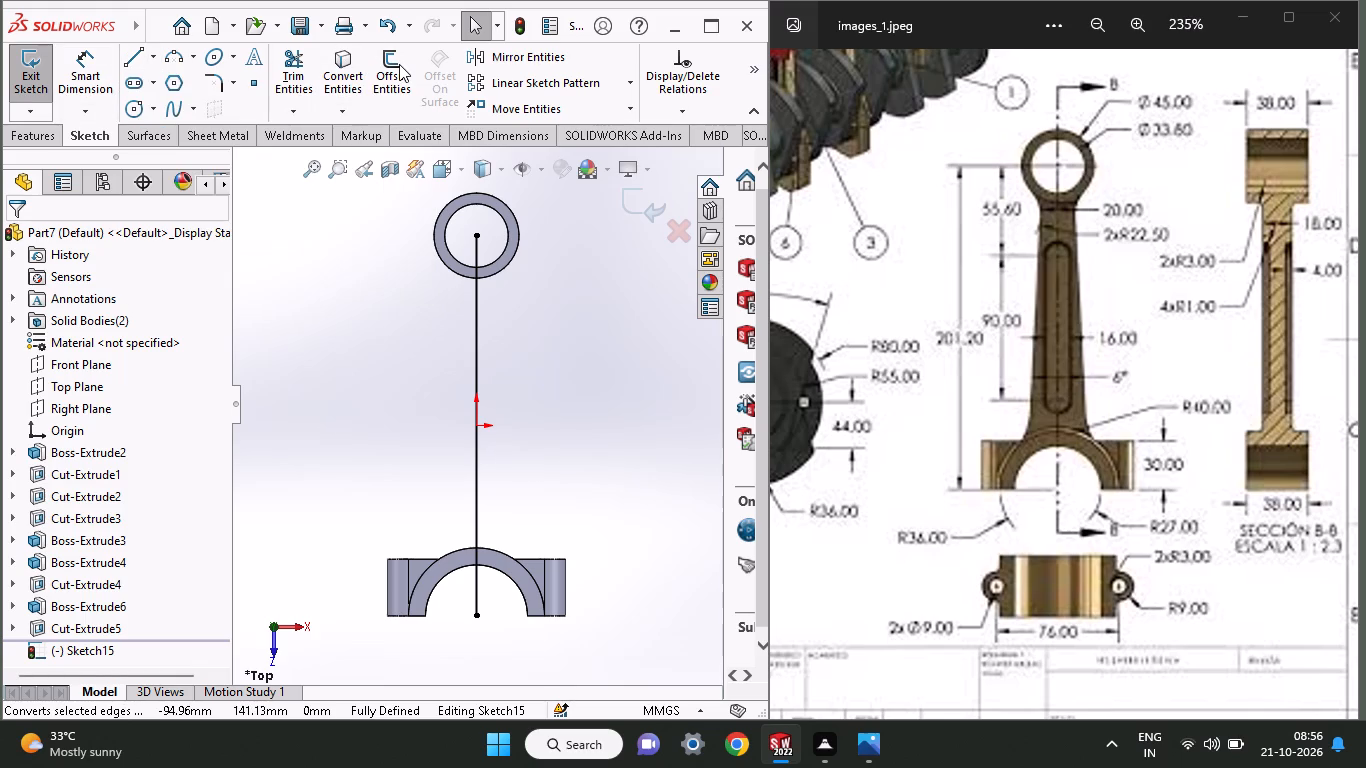
Offset the vertical centre line 10 mm in both directions with dimensions added.
{"action": "left_click", "coordinate": [137, 63]}
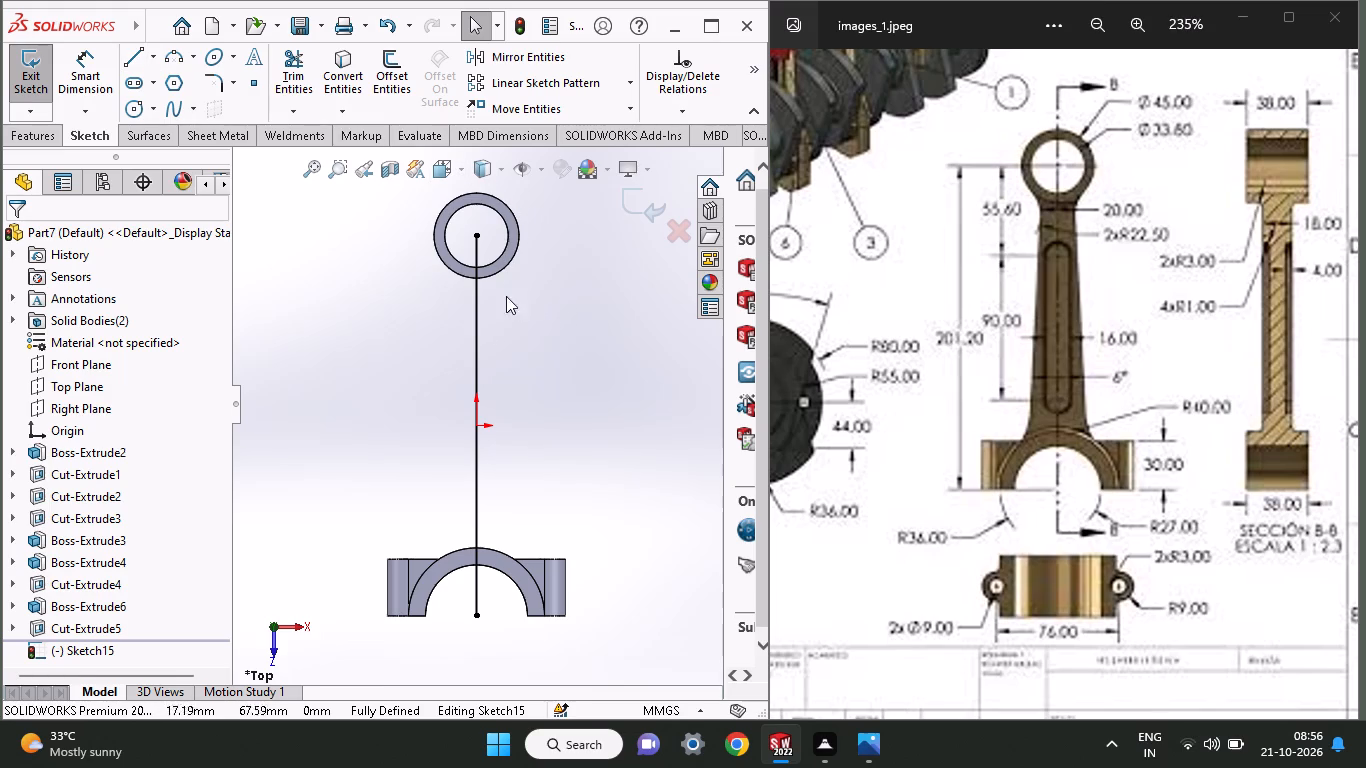
{"action": "left_click", "coordinate": [395, 57]}
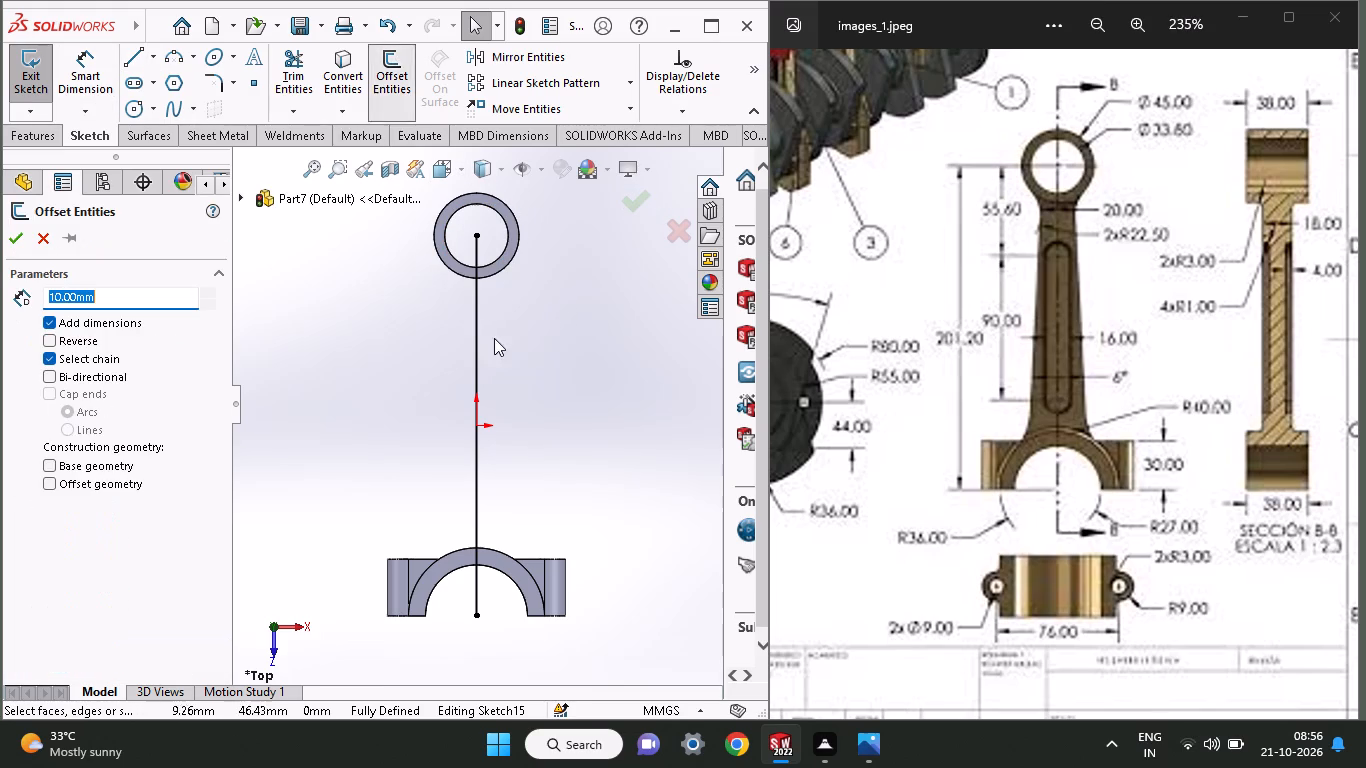
{"action": "left_click", "coordinate": [476, 328]}
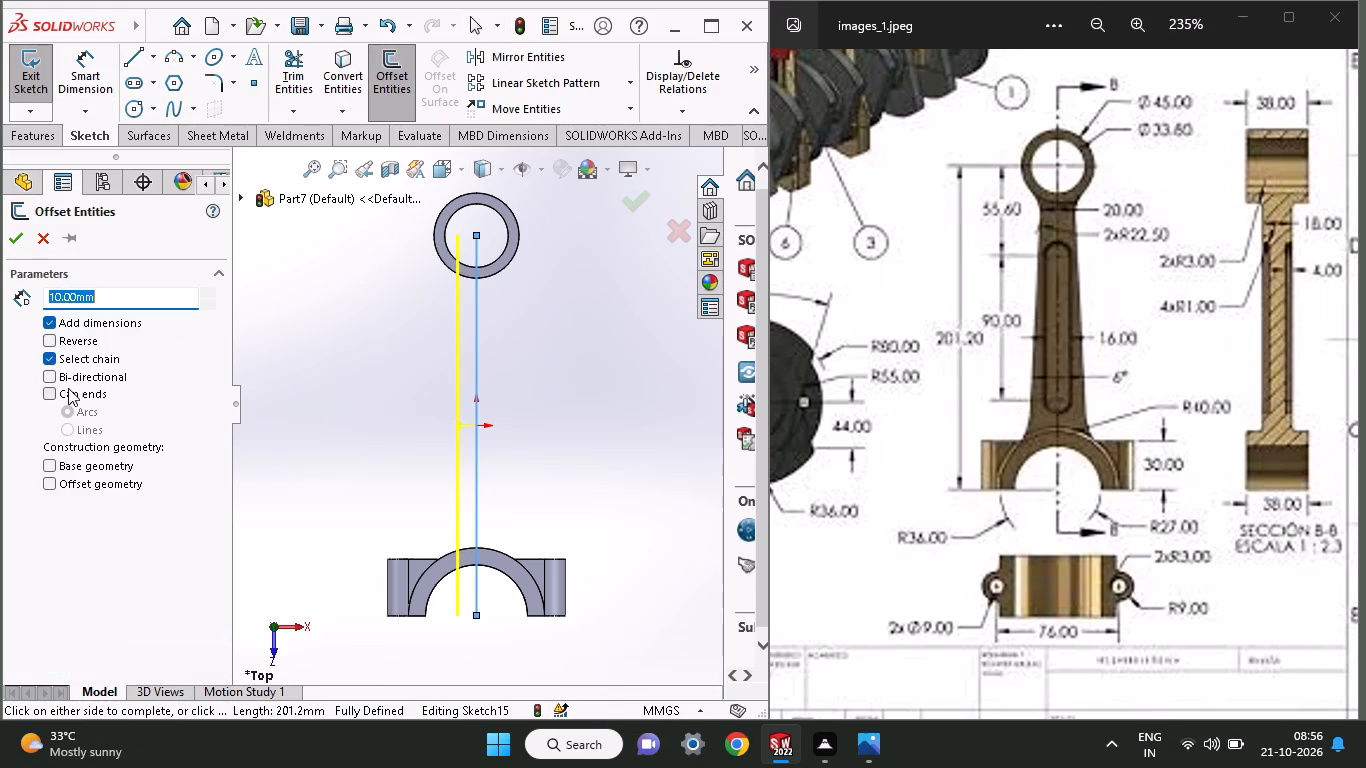
{"action": "left_click", "coordinate": [69, 378]}
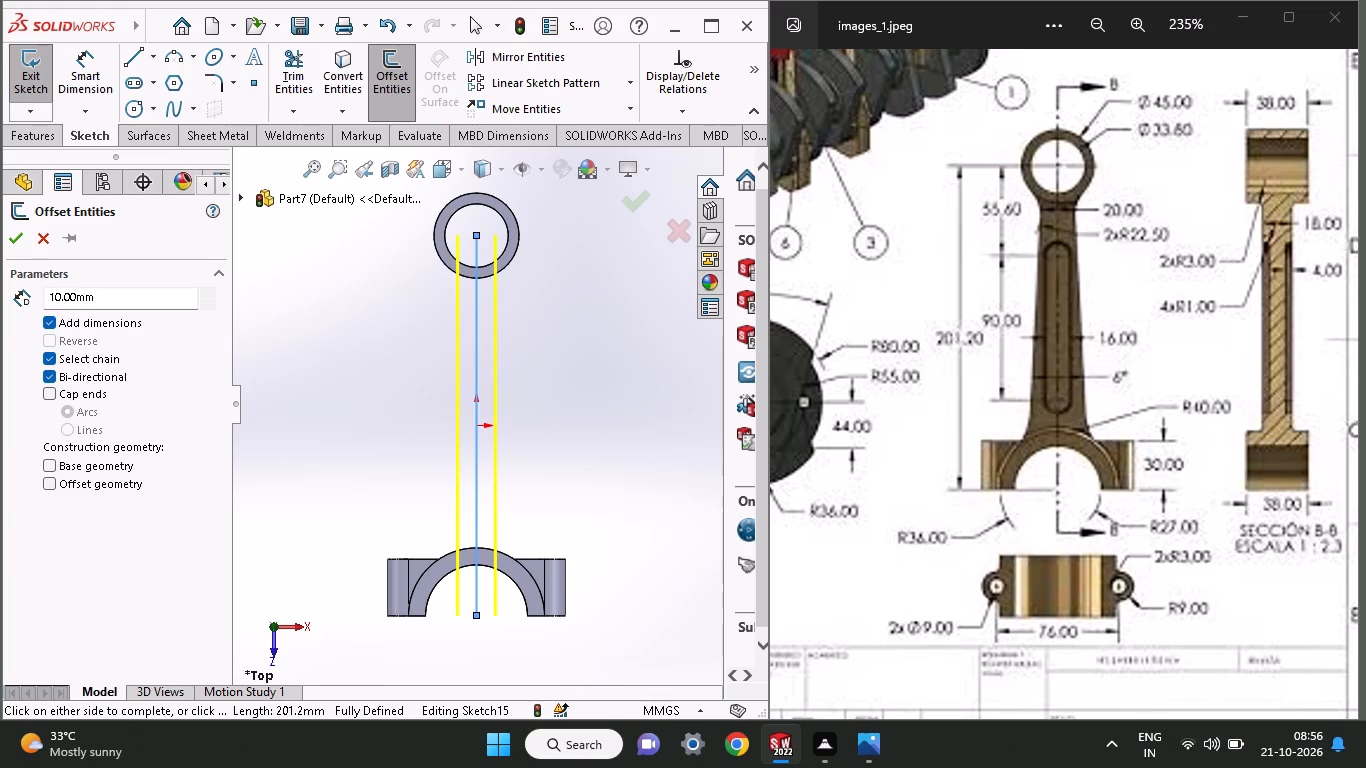
{"action": "left_click", "coordinate": [10, 245]}
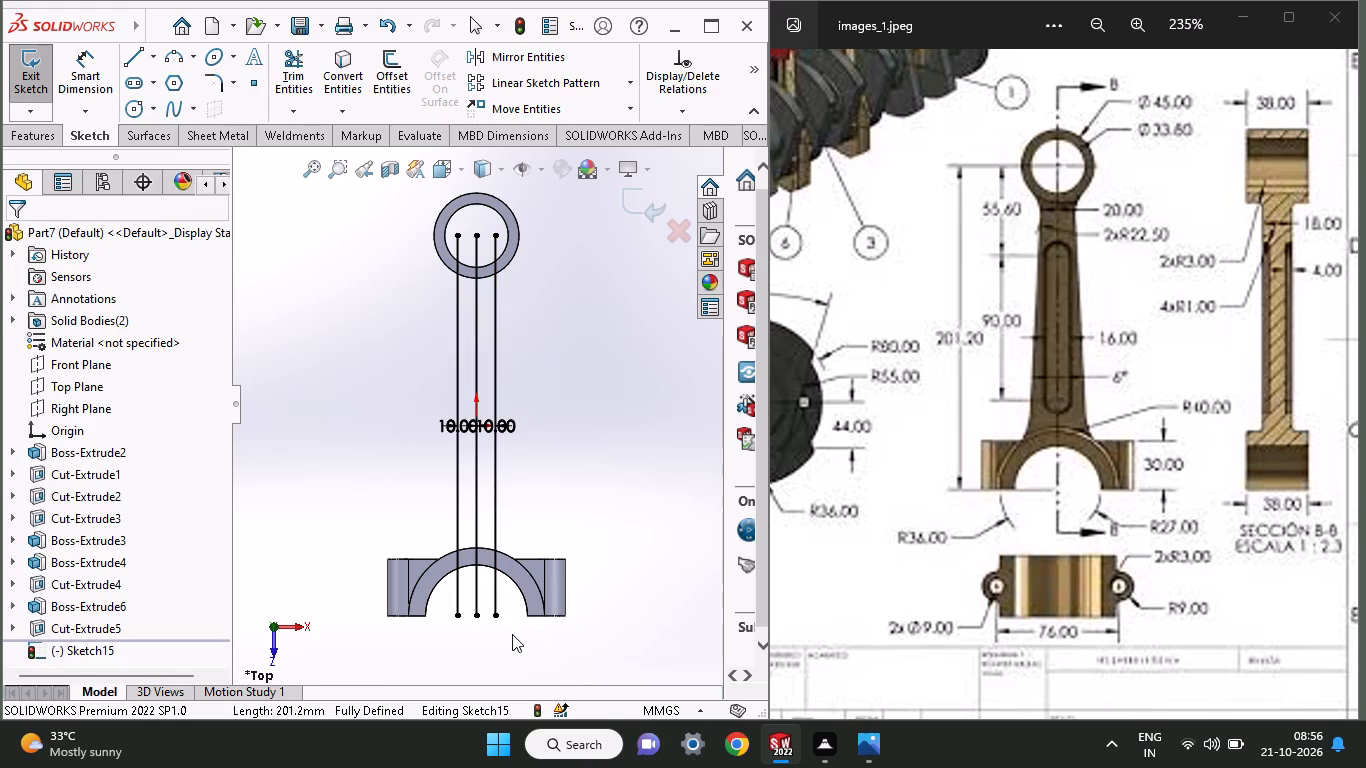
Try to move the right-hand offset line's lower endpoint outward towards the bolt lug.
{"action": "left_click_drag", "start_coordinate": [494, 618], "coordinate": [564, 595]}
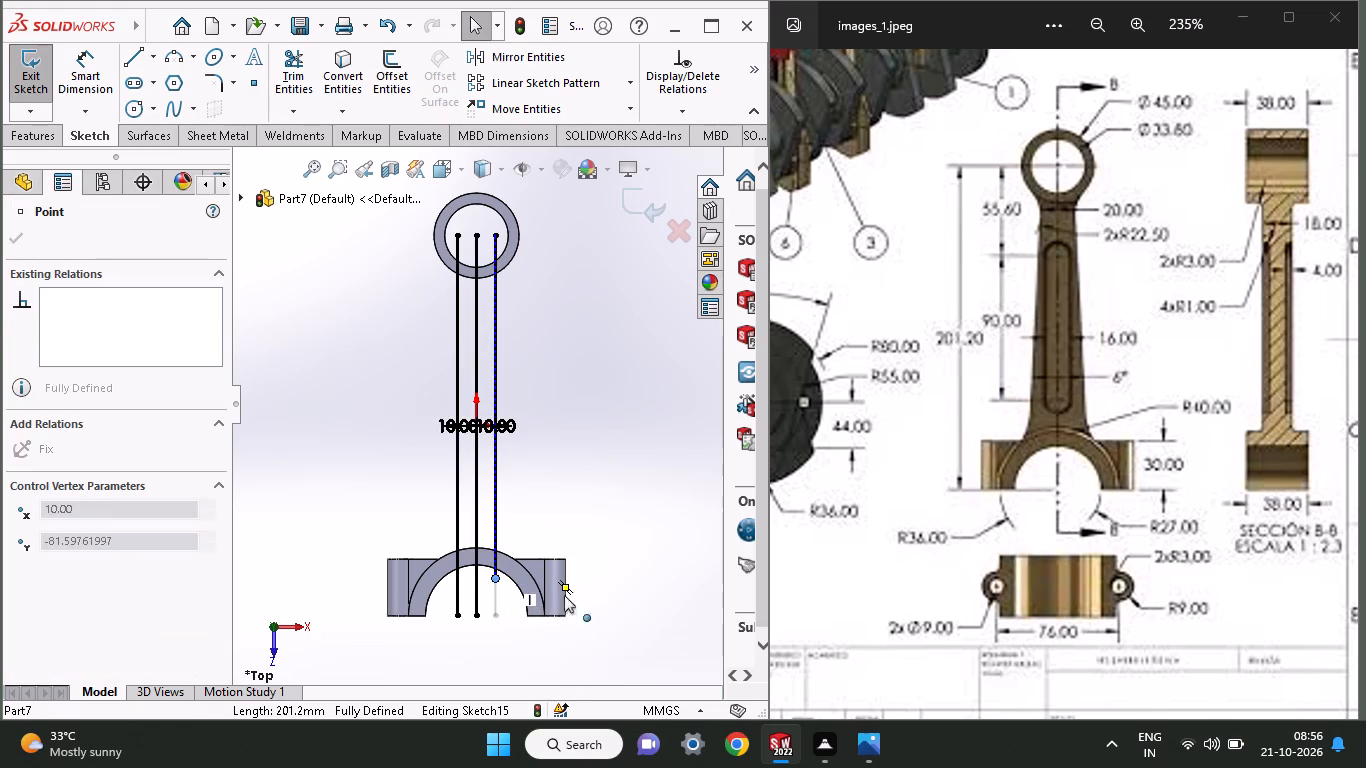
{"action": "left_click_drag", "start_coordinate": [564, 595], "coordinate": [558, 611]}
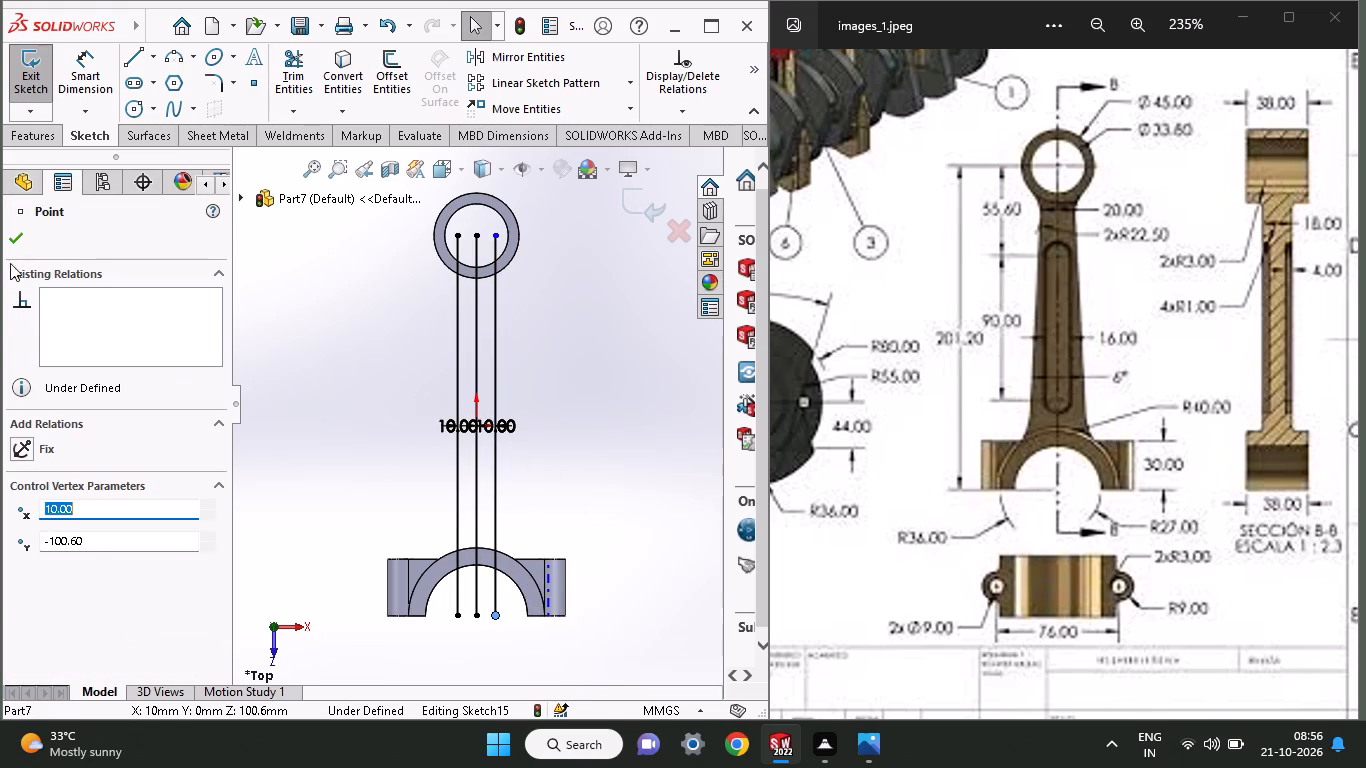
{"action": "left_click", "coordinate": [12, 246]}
Delete the two 10 mm offset dimensions on either side of the centre line.
{"action": "right_click", "coordinate": [497, 423]}
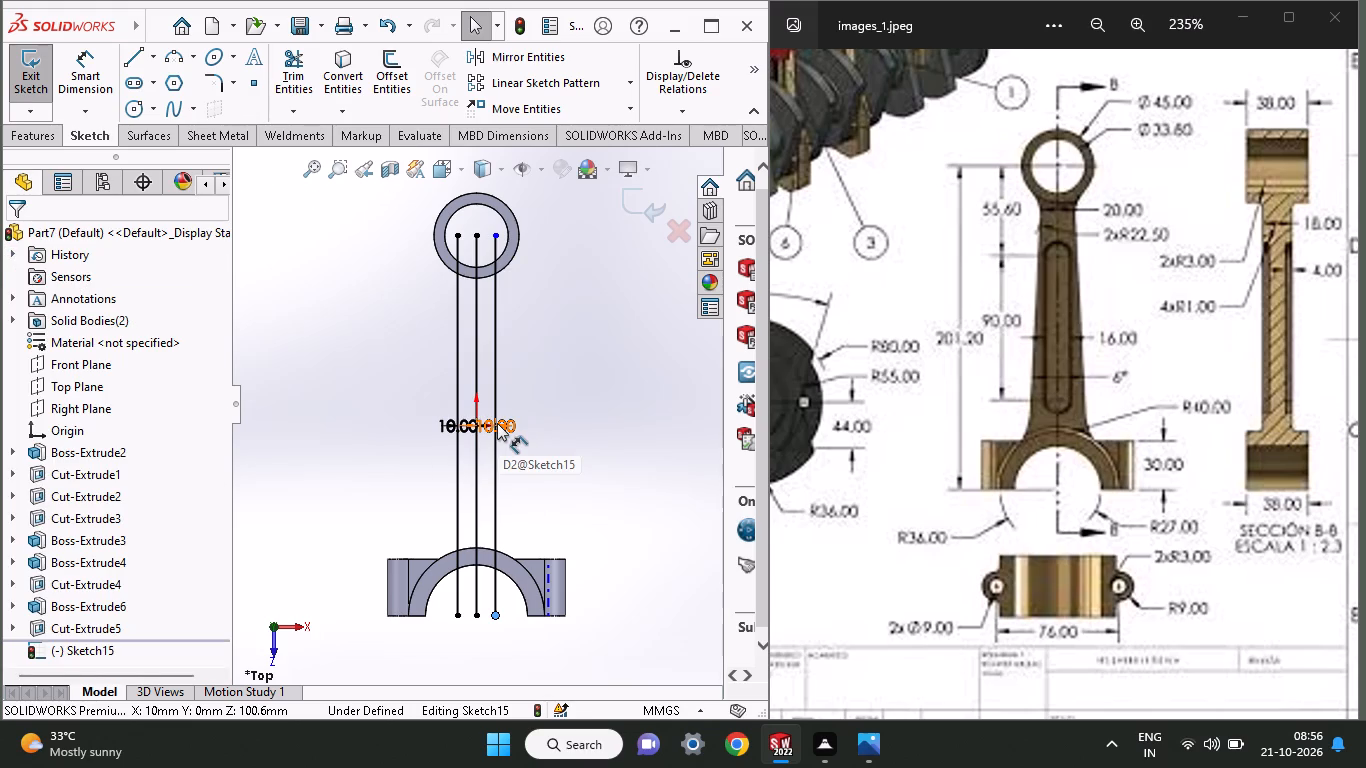
{"action": "left_click", "coordinate": [514, 460]}
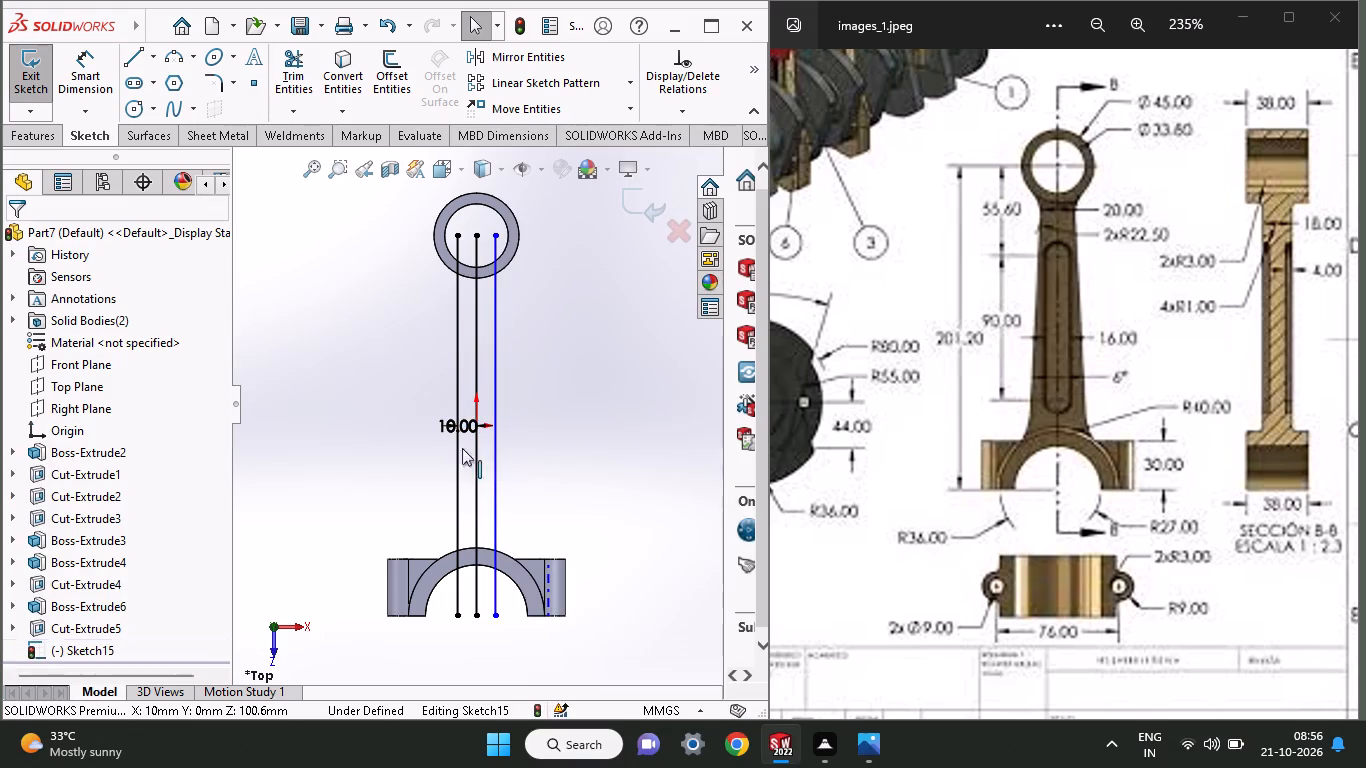
{"action": "right_click", "coordinate": [454, 426]}
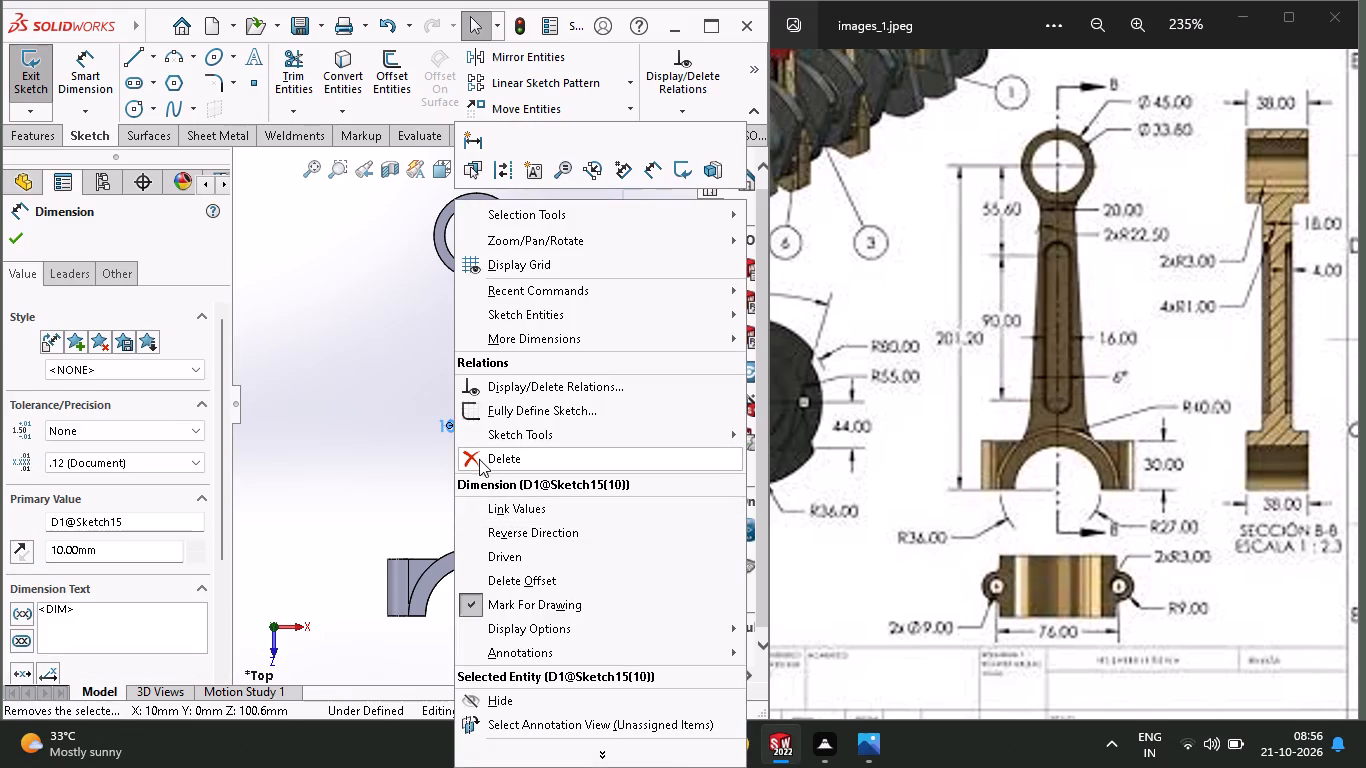
{"action": "left_click", "coordinate": [479, 457]}
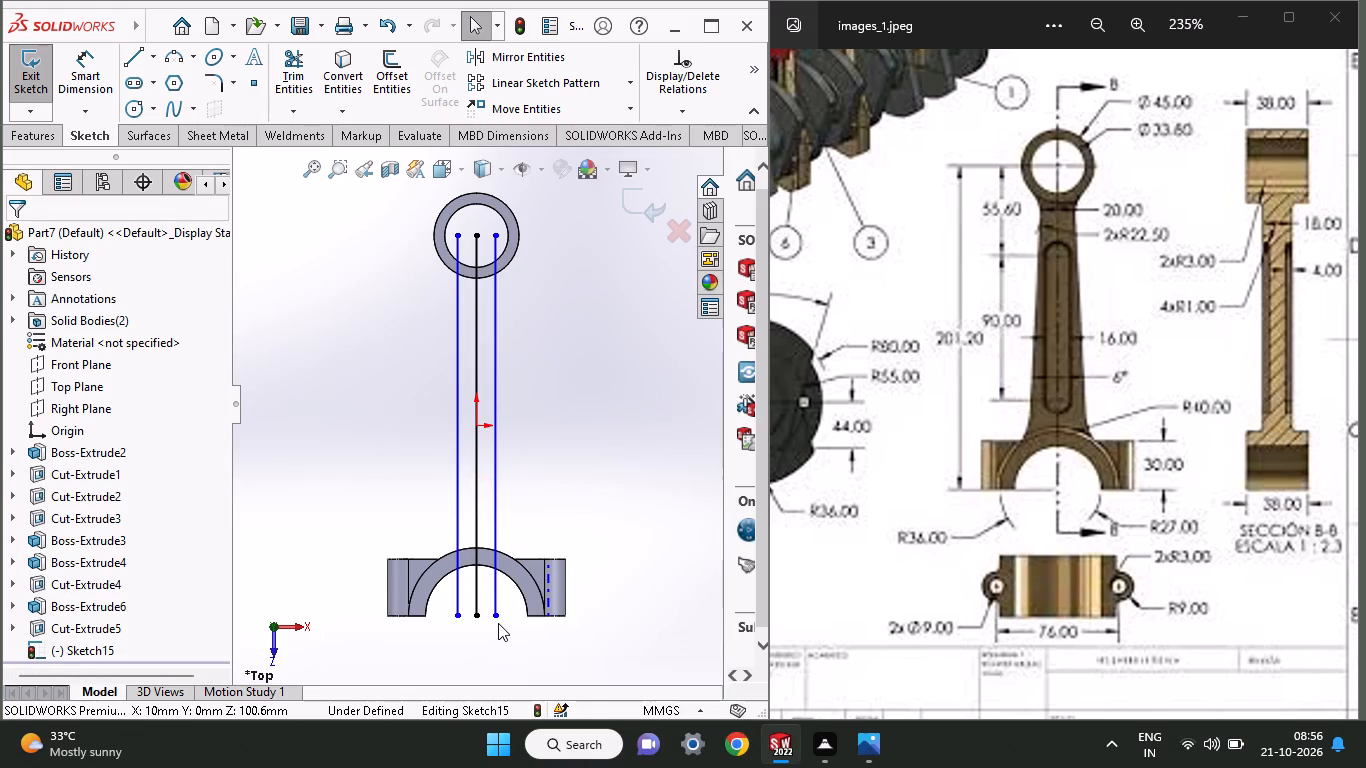
Move the right-hand offset line's lower endpoint outward, to about 10.85 mm from the centre line.
{"action": "left_click", "coordinate": [498, 618]}
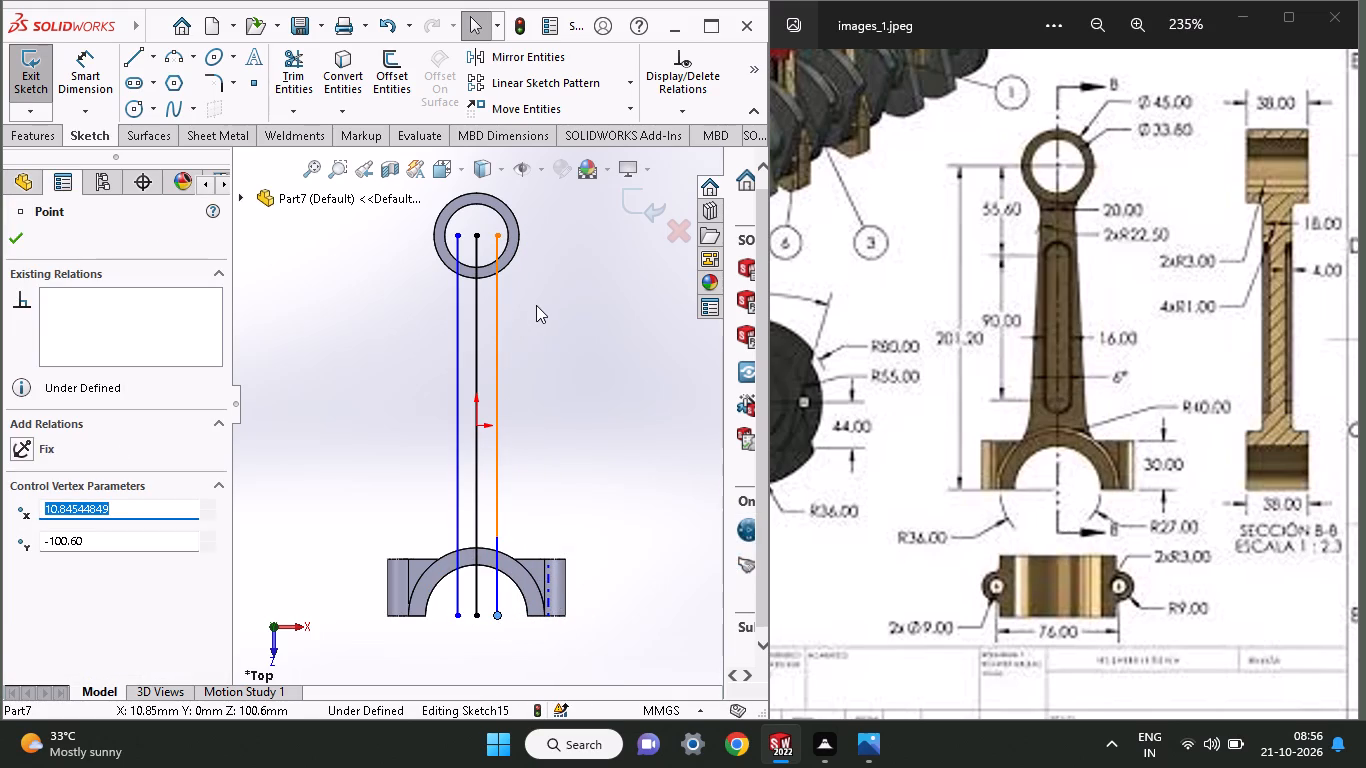
{"action": "left_click", "coordinate": [496, 615]}
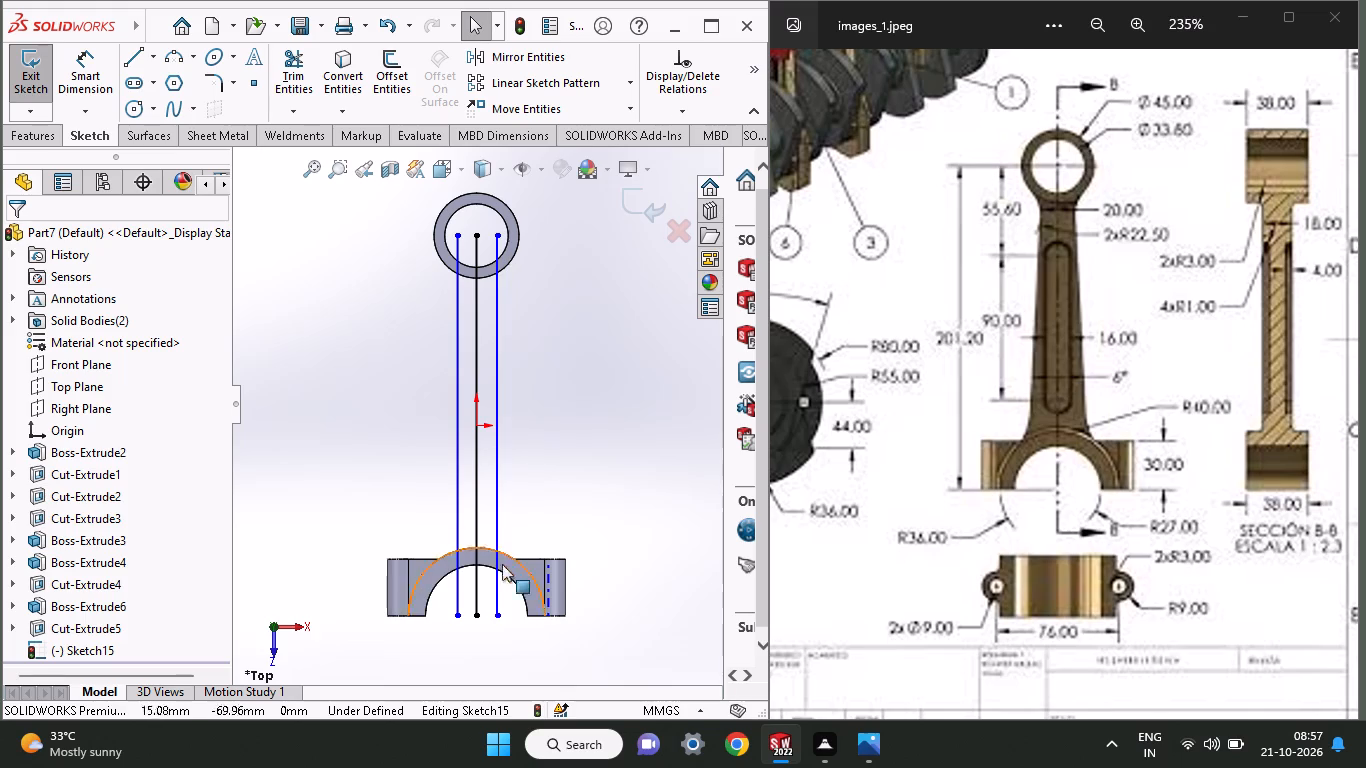
{"action": "left_click", "coordinate": [495, 621]}
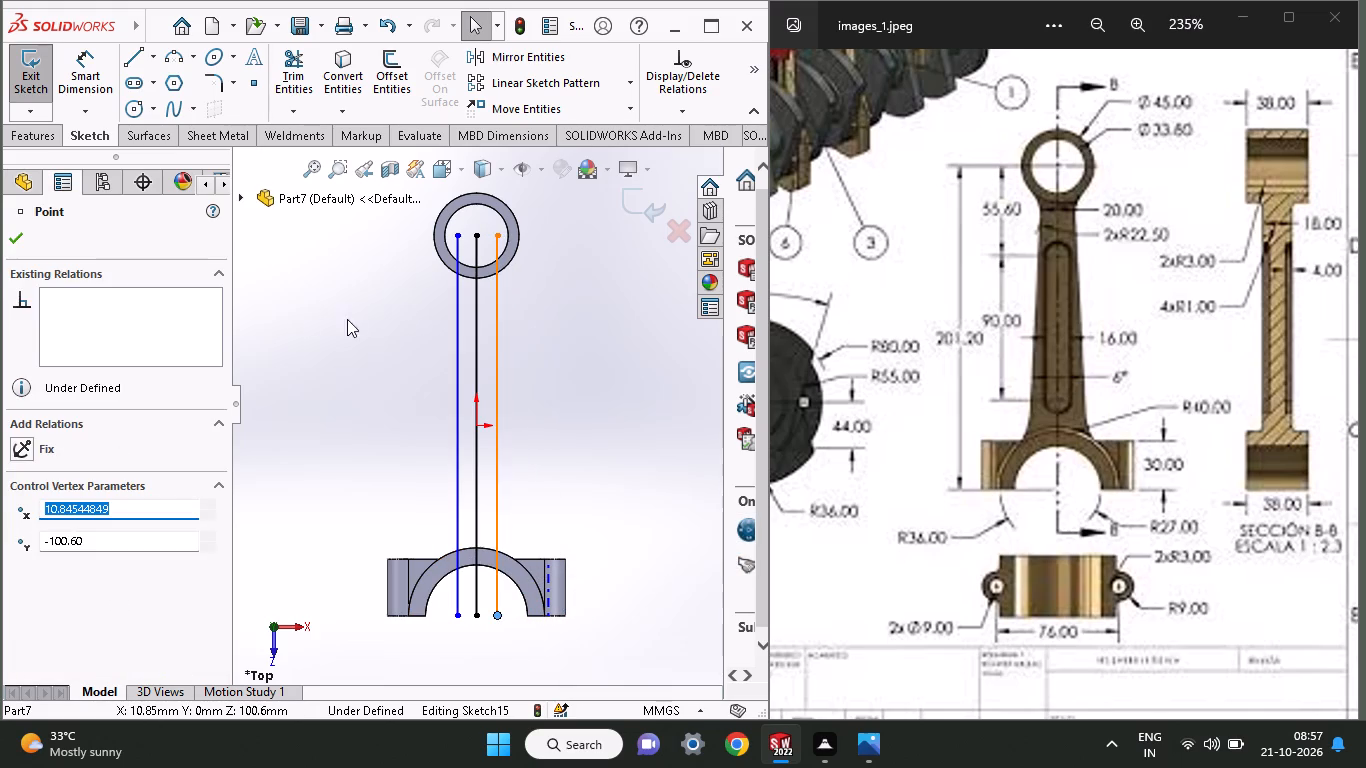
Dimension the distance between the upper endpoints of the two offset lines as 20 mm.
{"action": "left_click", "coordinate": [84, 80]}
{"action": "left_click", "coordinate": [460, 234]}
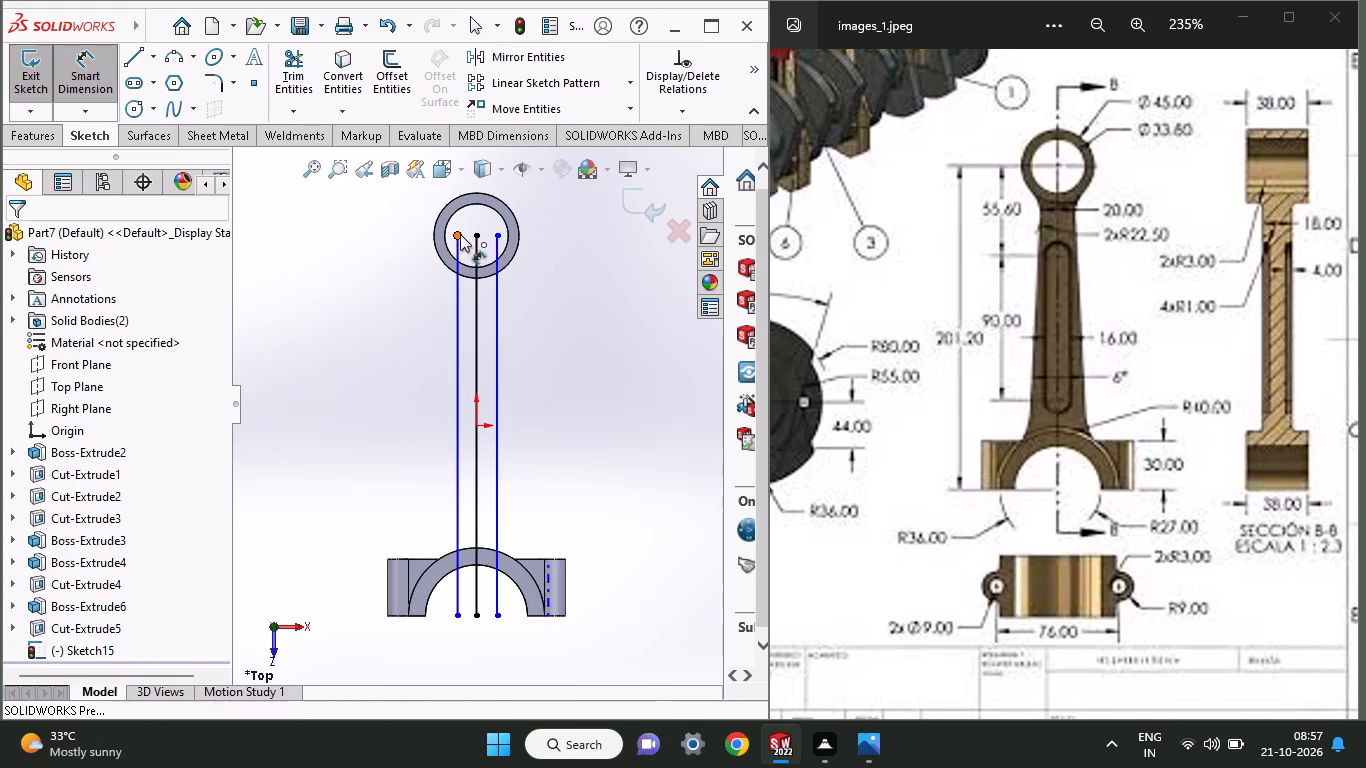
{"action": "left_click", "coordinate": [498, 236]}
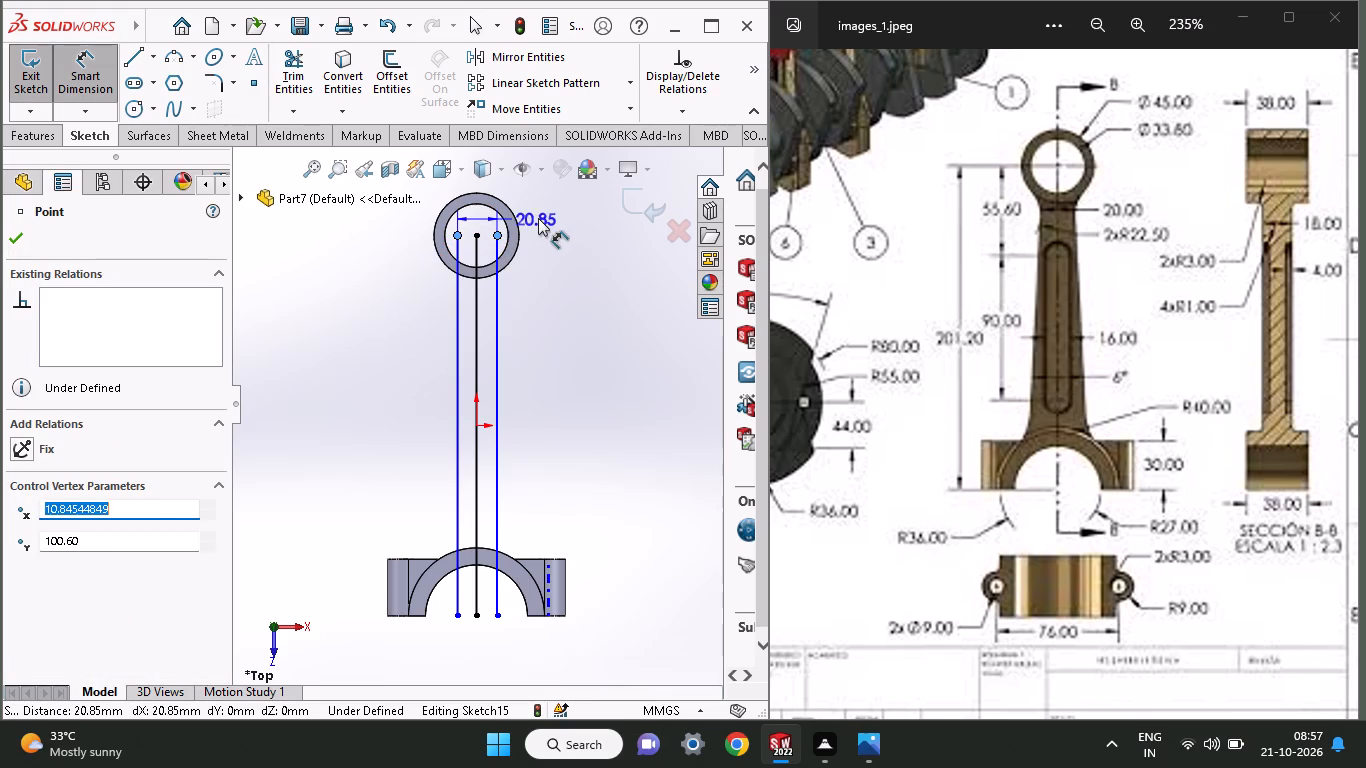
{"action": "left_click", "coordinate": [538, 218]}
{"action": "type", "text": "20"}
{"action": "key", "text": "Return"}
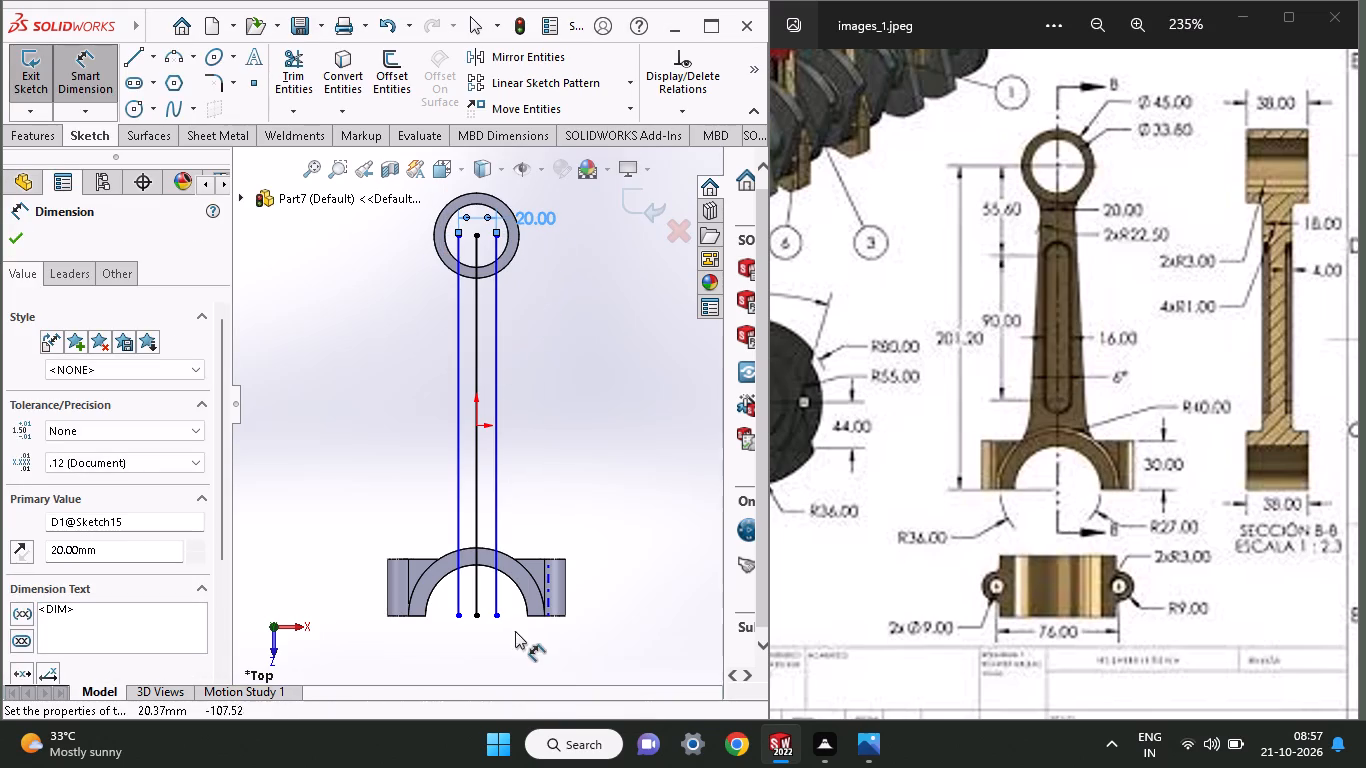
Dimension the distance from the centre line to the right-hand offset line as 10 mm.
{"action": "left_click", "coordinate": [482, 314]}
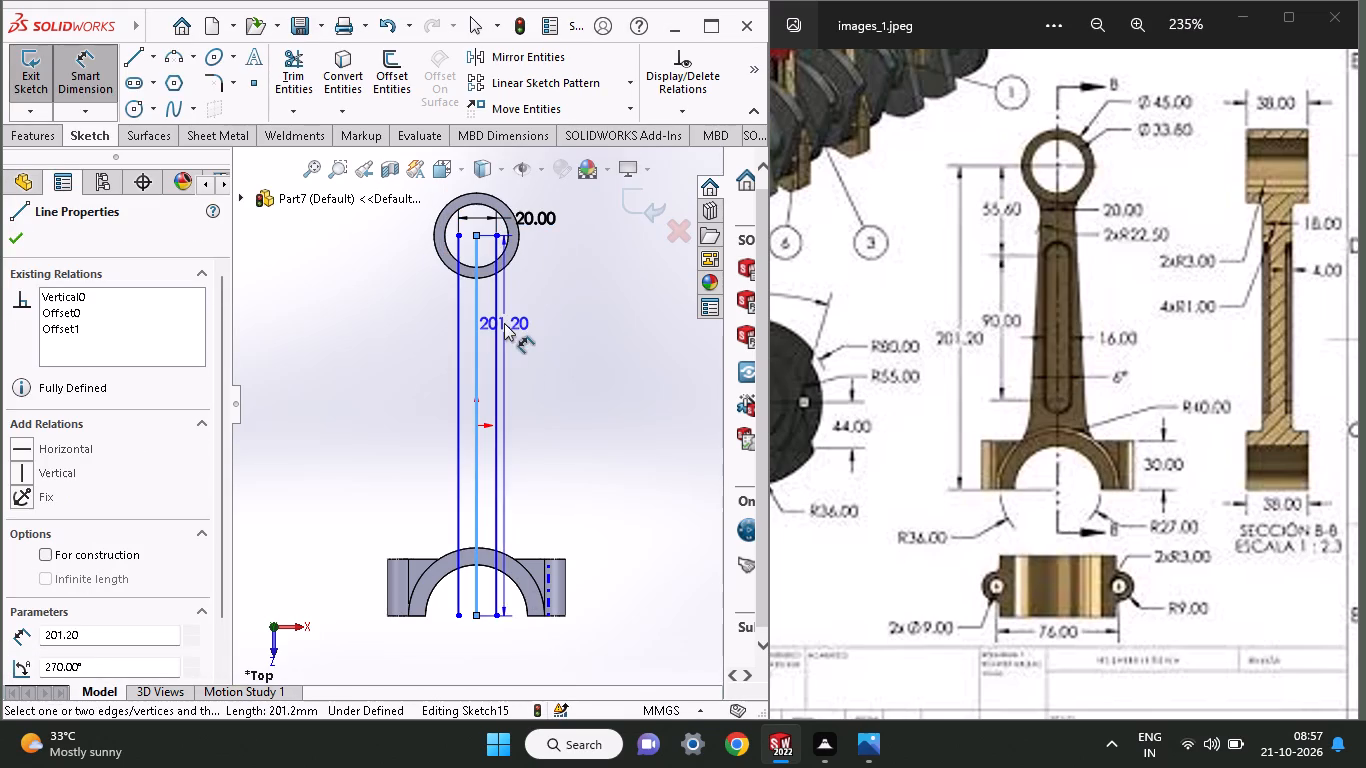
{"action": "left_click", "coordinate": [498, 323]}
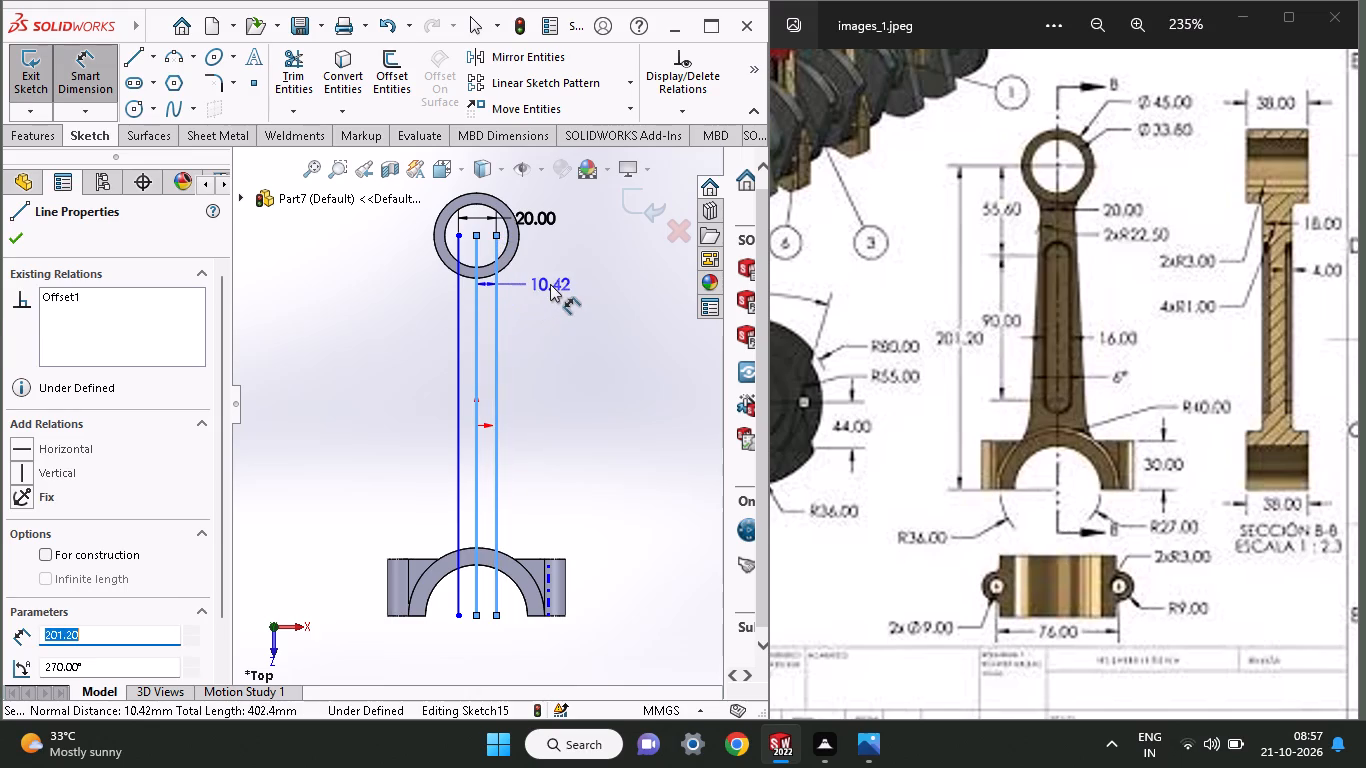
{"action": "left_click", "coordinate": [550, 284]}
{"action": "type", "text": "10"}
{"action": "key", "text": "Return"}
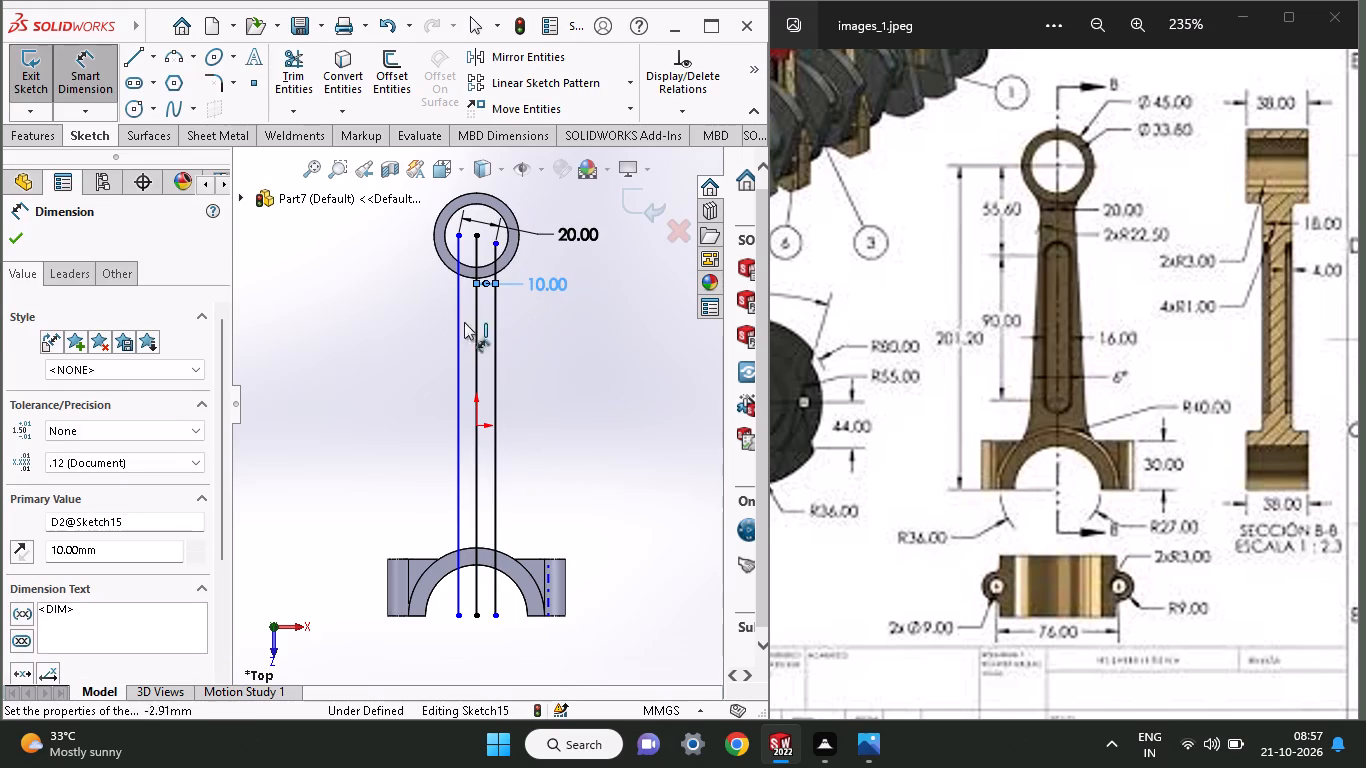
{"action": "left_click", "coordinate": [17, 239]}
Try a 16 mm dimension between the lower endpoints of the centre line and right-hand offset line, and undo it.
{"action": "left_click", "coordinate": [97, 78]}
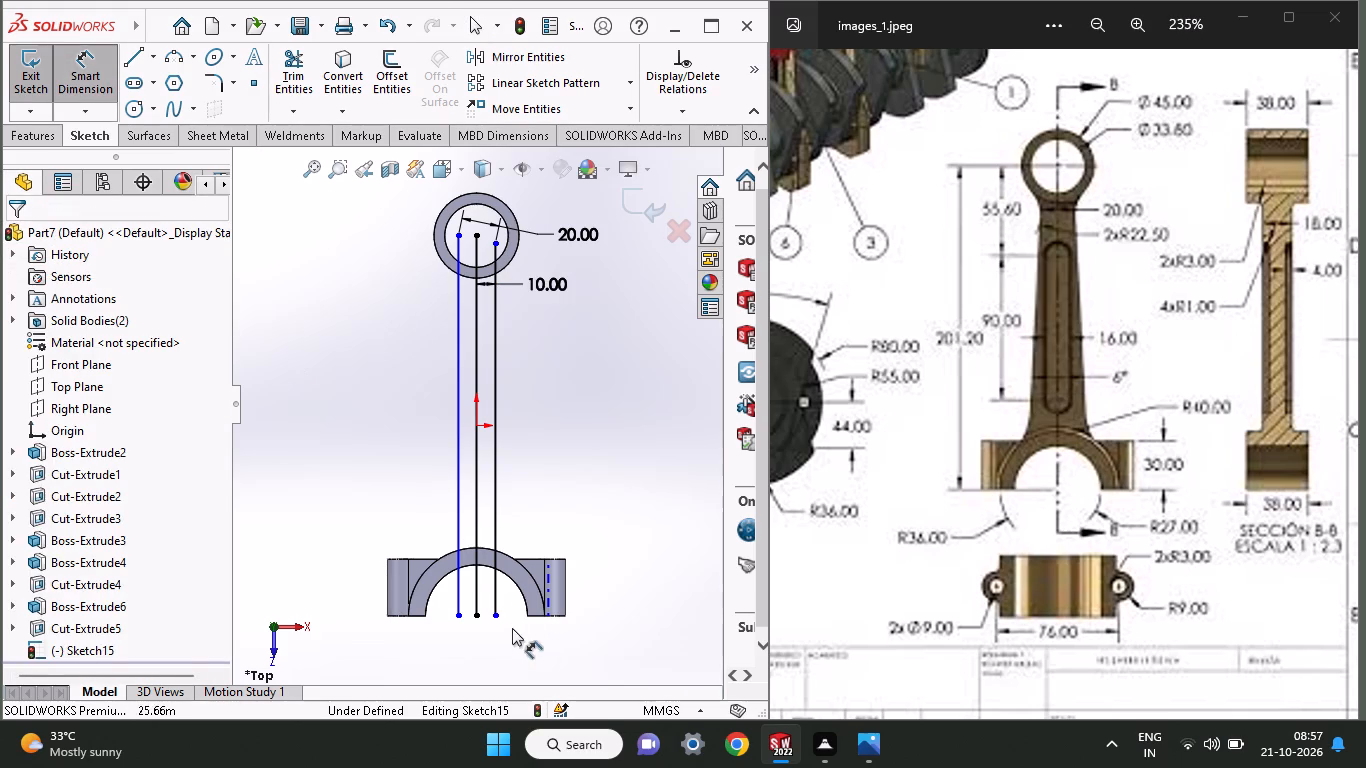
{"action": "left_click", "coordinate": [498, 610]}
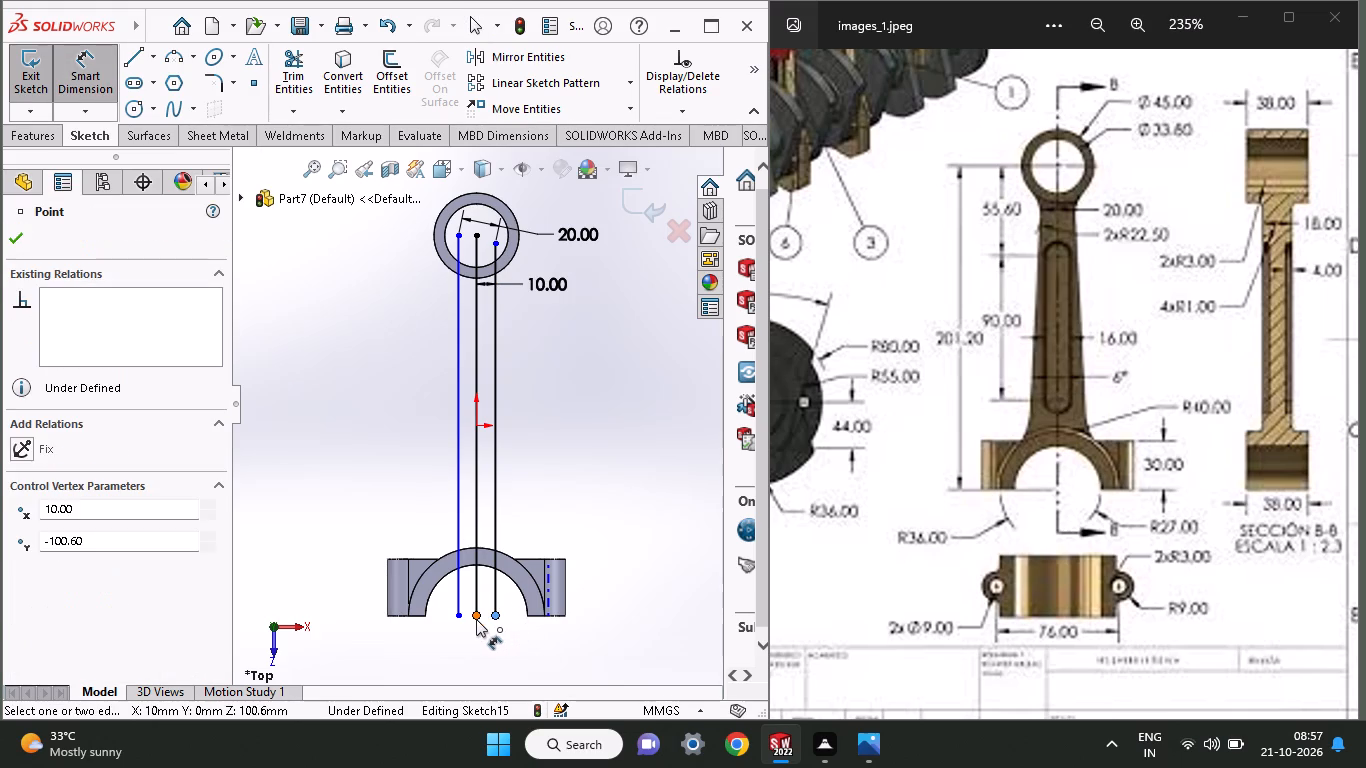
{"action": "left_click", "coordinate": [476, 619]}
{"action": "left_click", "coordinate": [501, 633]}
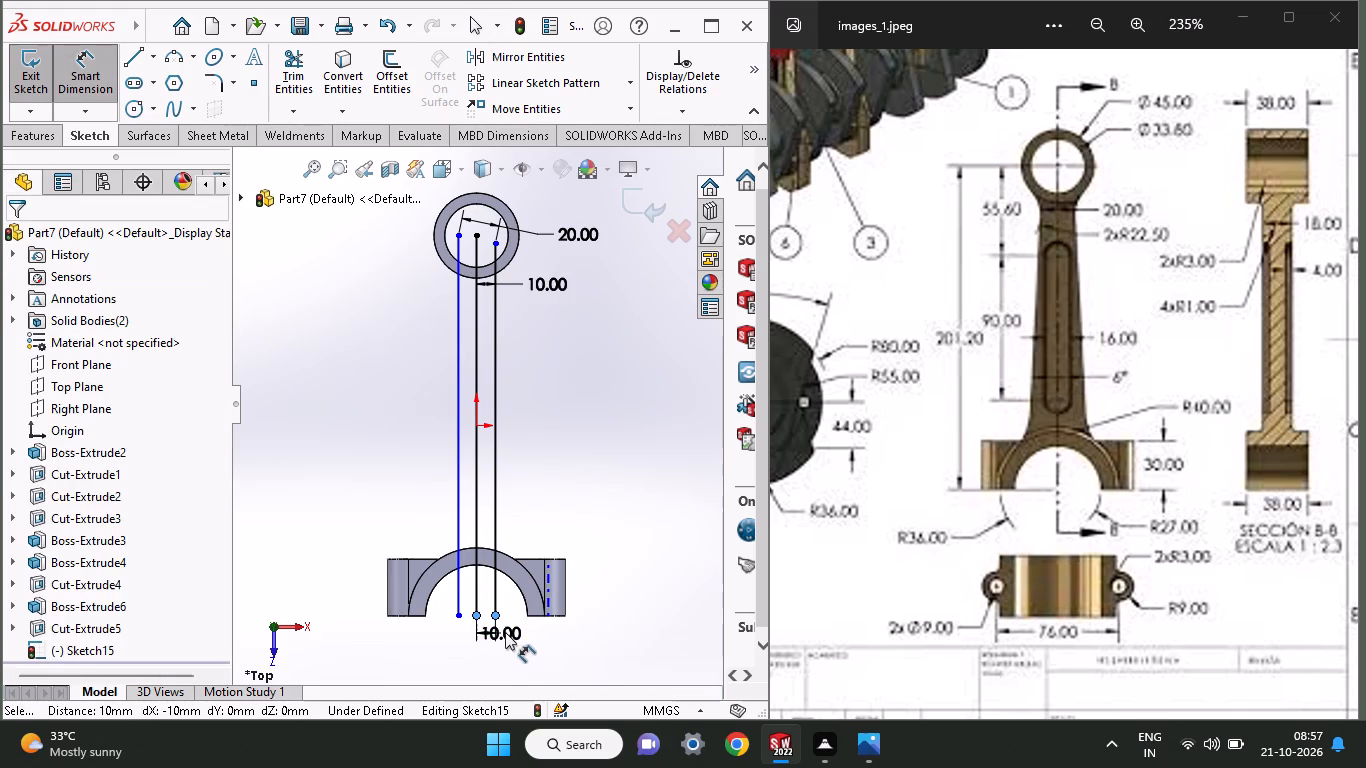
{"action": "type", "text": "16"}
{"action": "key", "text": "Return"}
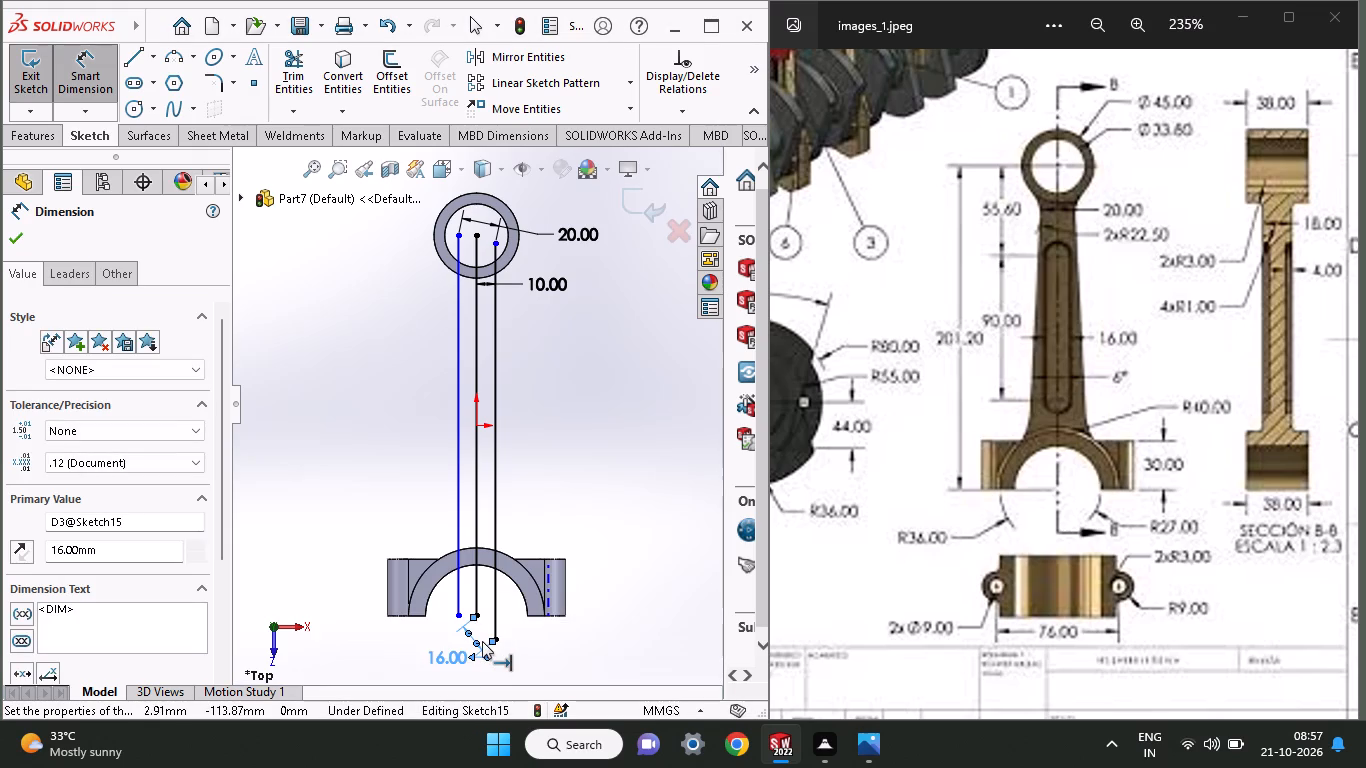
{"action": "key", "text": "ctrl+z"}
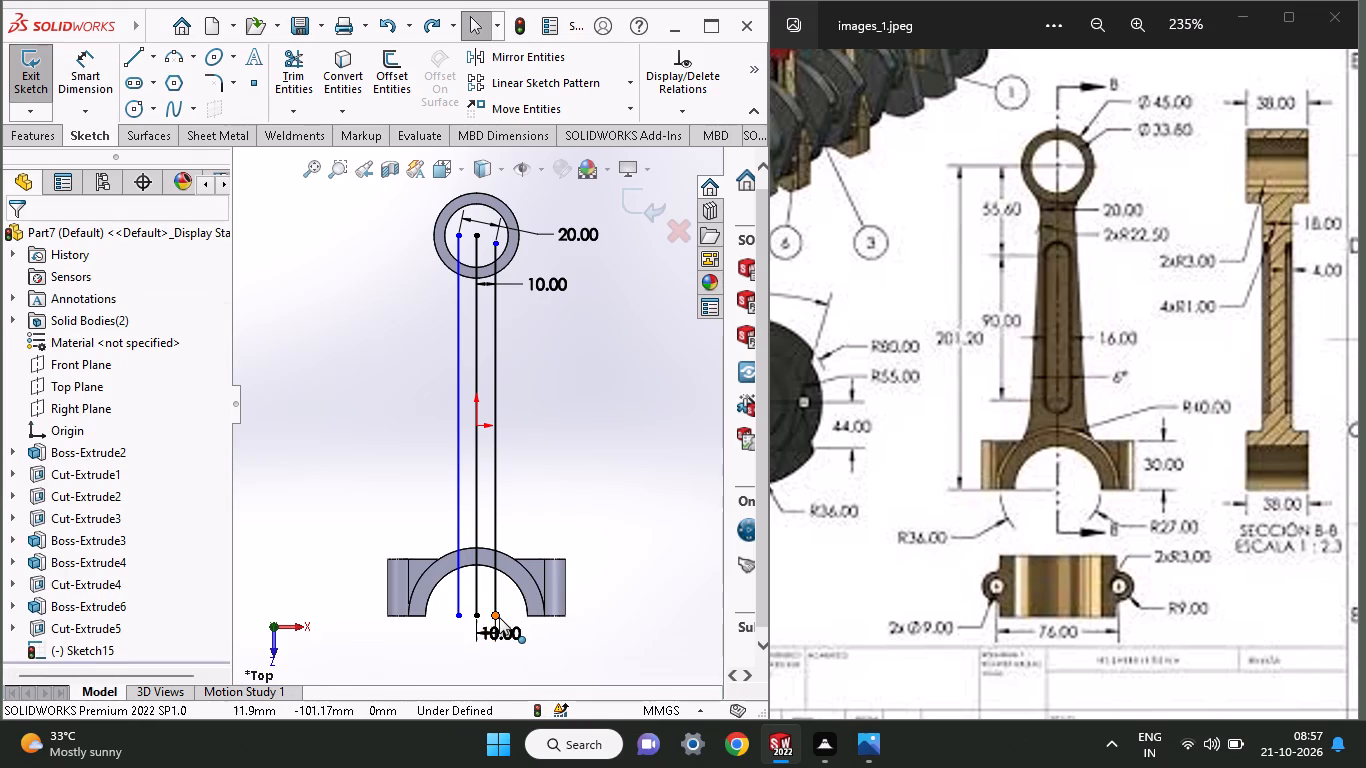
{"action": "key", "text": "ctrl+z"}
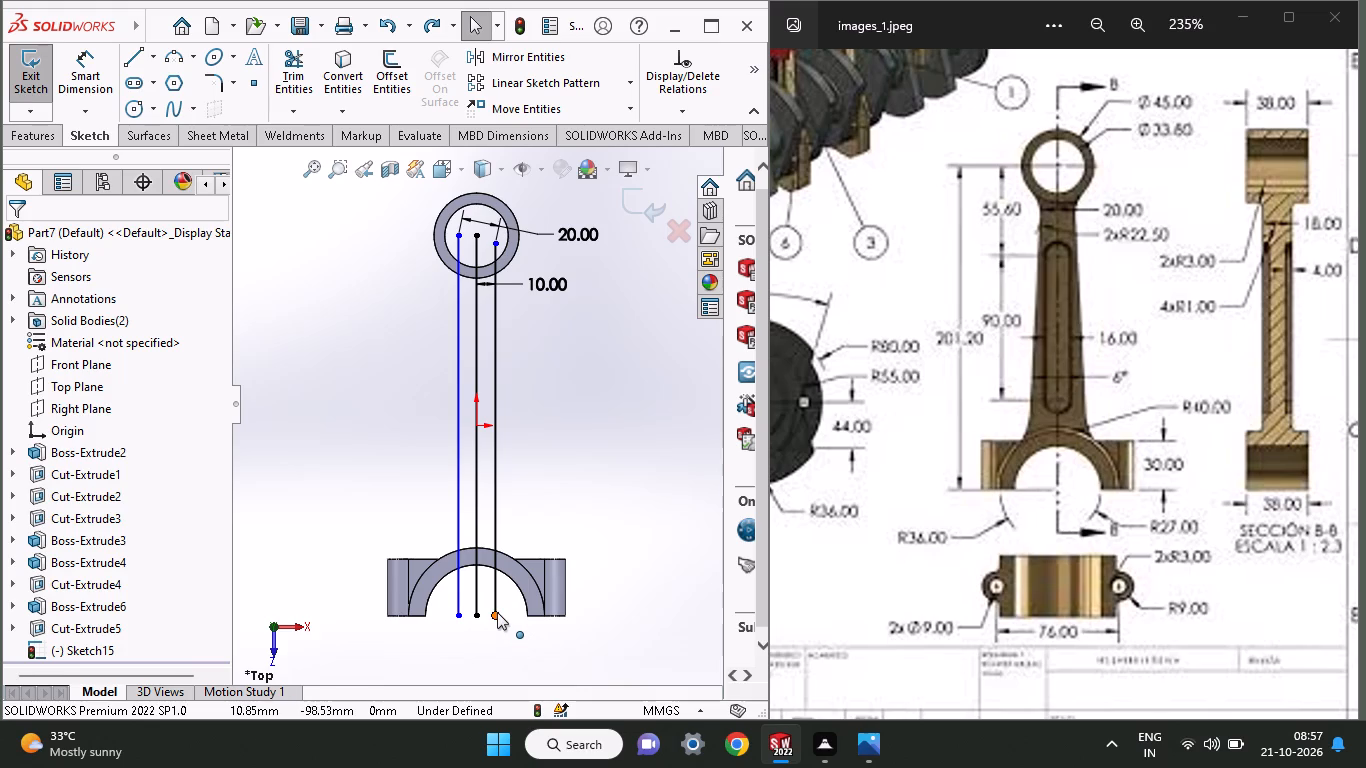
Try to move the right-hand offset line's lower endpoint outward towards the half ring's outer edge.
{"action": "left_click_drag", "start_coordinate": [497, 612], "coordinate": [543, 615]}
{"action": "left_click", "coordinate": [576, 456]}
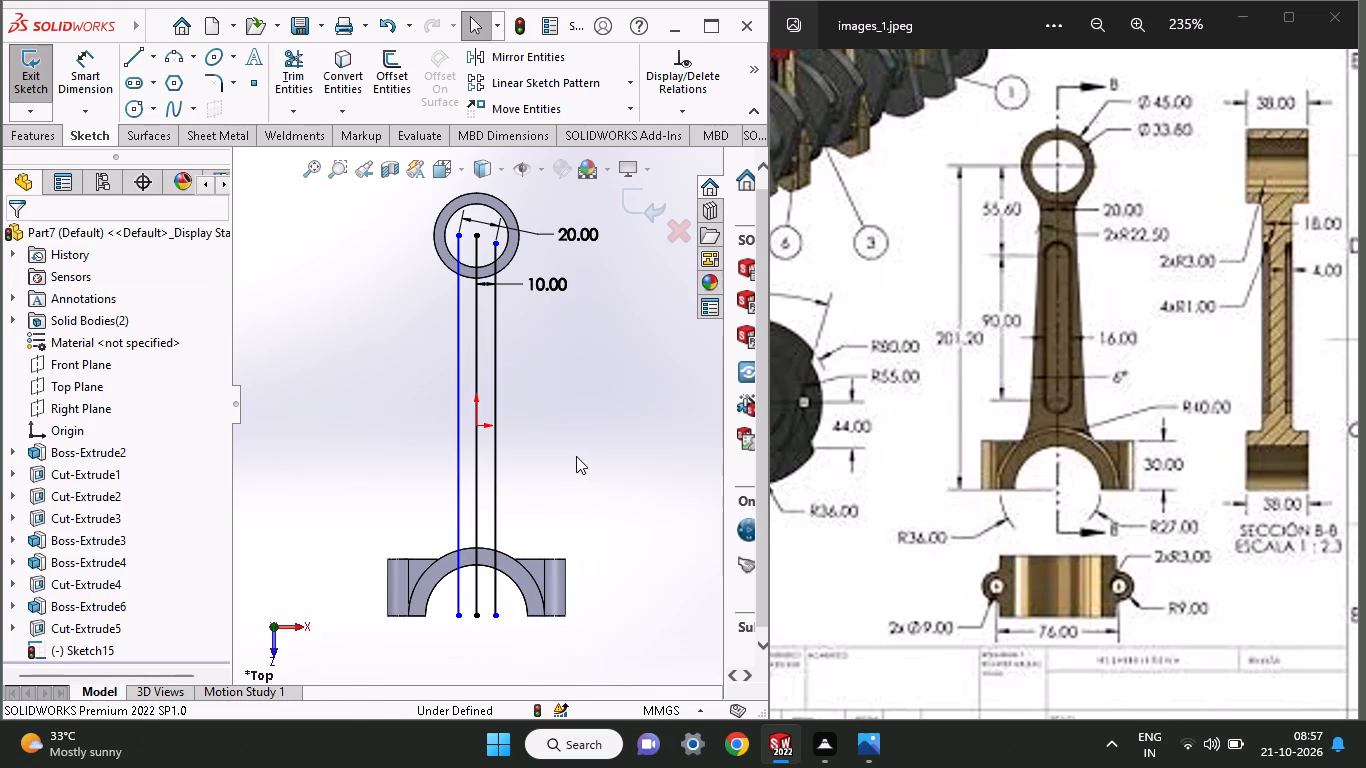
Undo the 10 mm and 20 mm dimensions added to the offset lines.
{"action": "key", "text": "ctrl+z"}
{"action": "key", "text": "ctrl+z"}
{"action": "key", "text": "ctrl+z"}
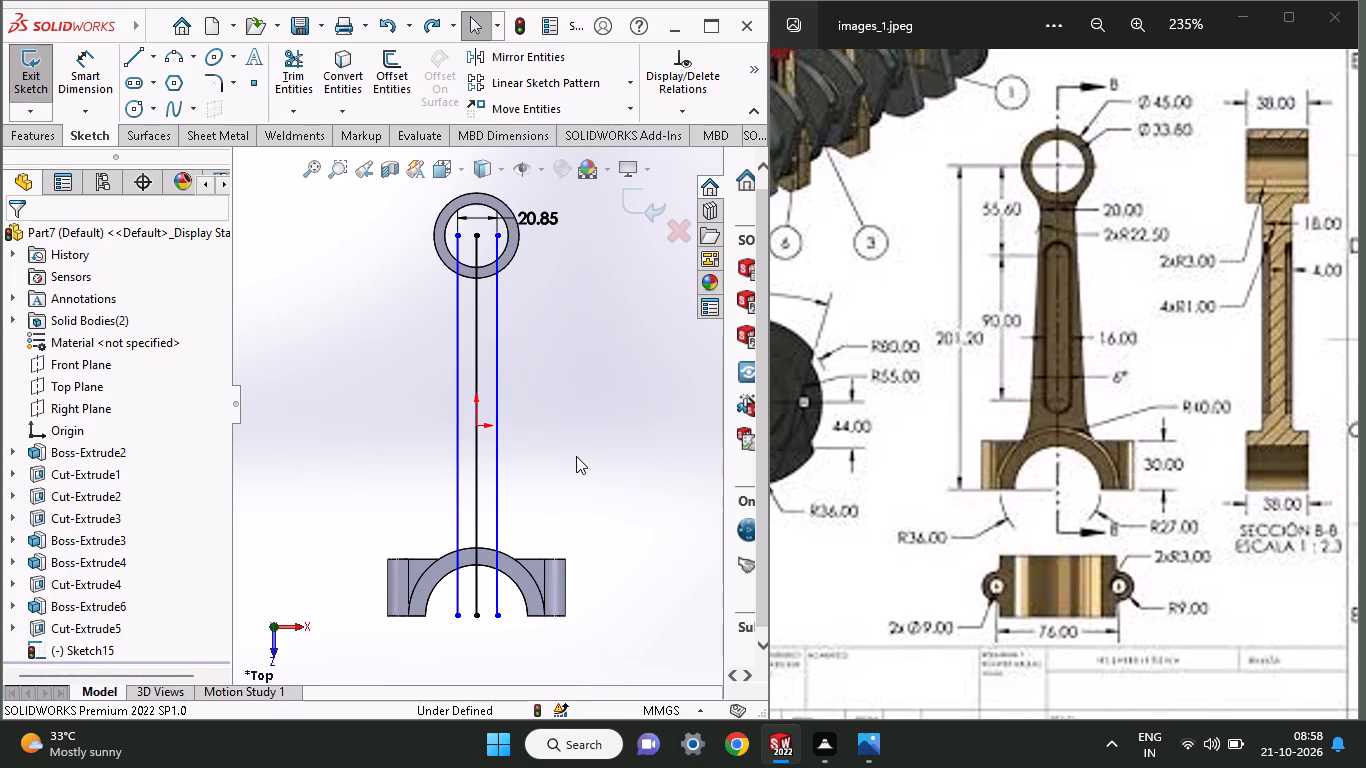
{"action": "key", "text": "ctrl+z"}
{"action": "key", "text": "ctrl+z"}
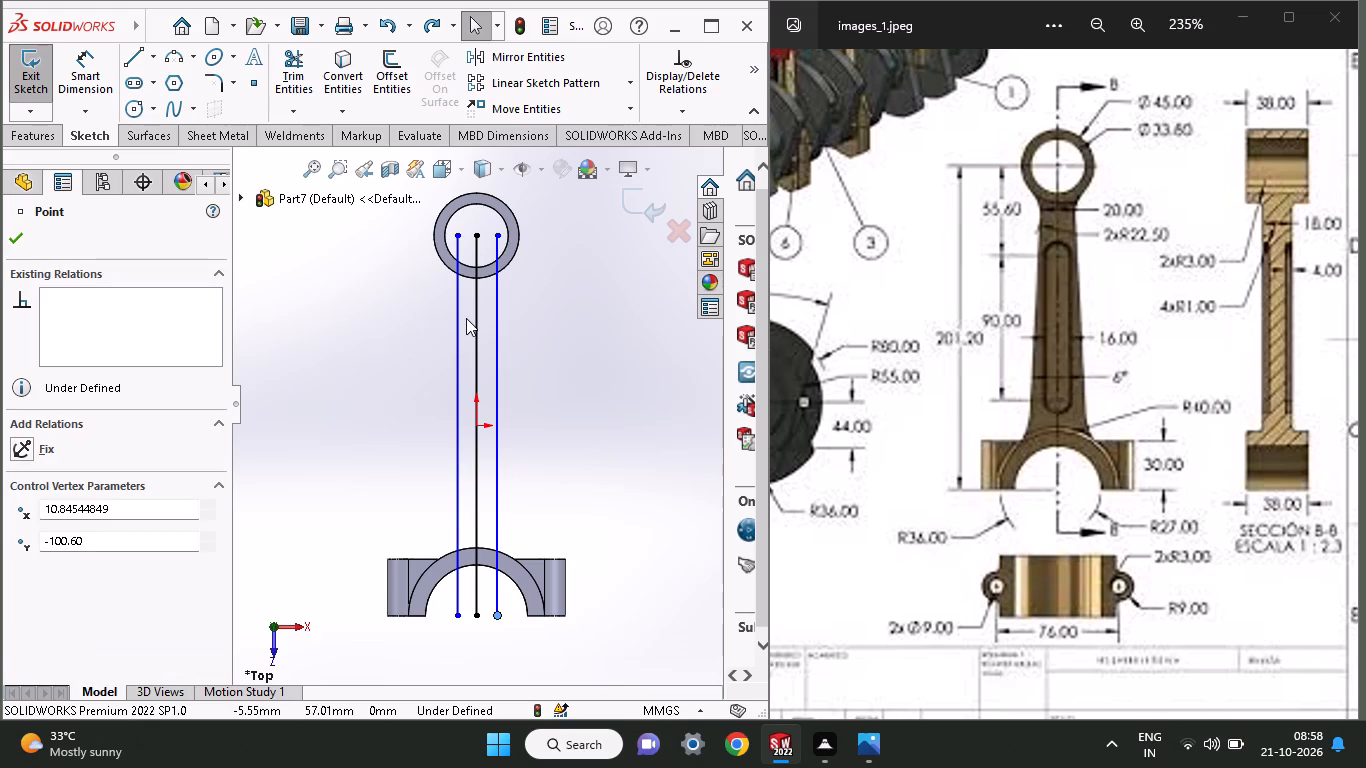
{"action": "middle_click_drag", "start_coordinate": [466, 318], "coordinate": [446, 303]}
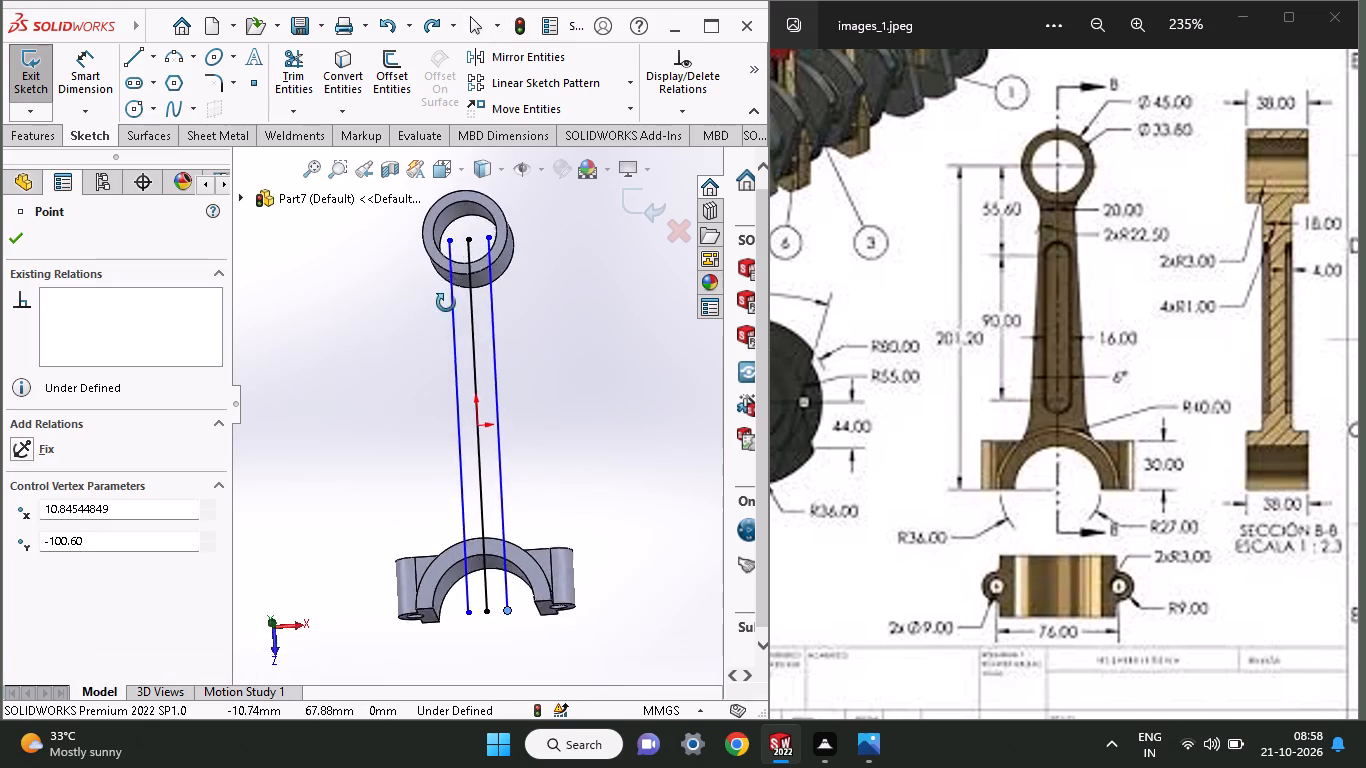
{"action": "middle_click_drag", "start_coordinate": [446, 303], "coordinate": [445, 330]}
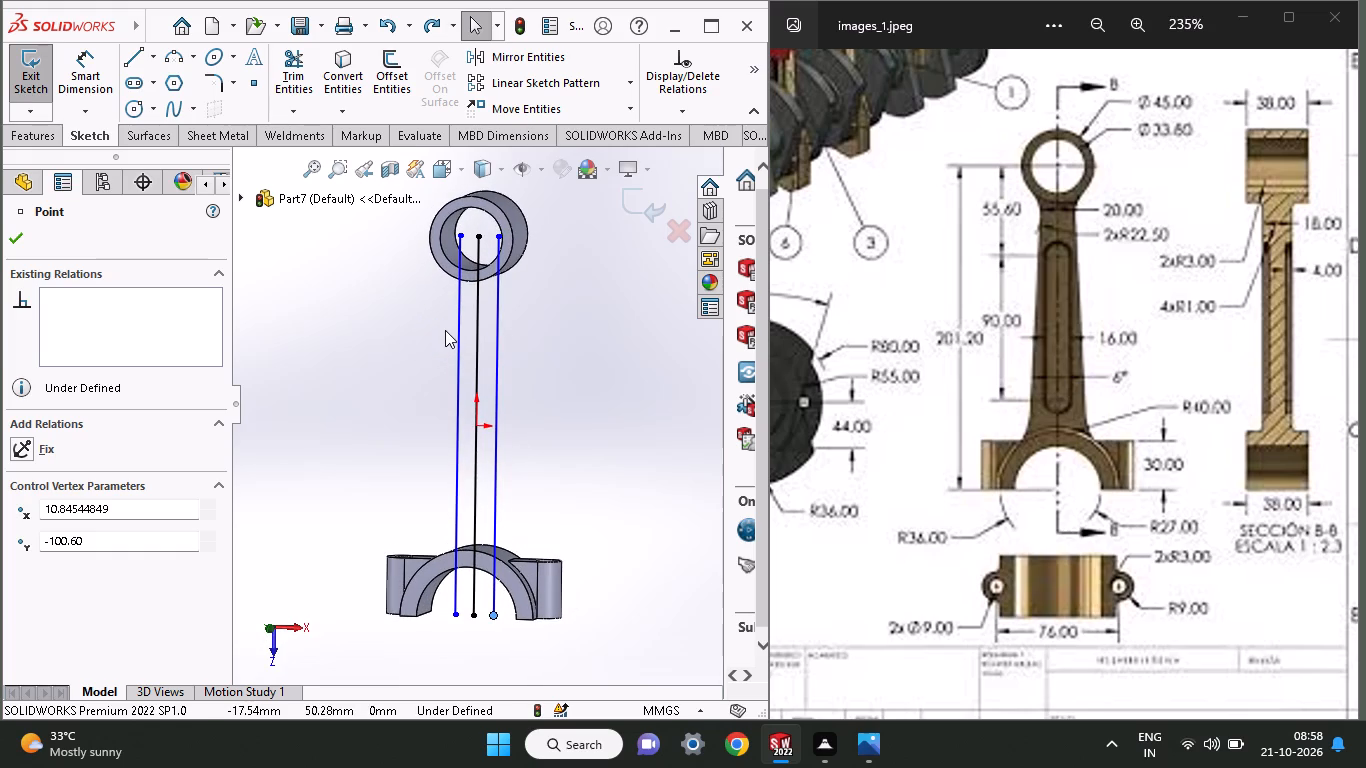
Examine the small-end ring, the big-end half ring and the three shank lines from several angles.
{"action": "middle_click_drag", "start_coordinate": [443, 330], "coordinate": [444, 357]}
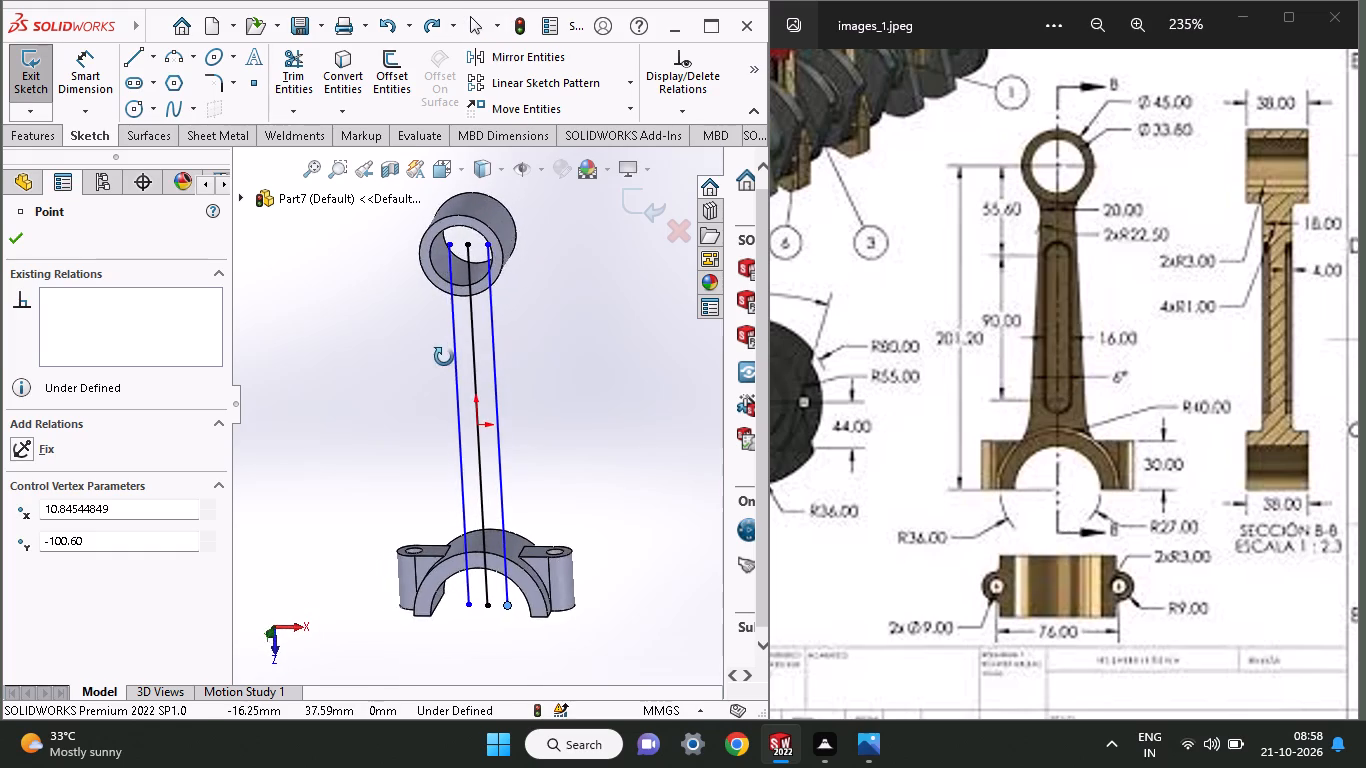
{"action": "middle_click_drag", "start_coordinate": [444, 357], "coordinate": [432, 526]}
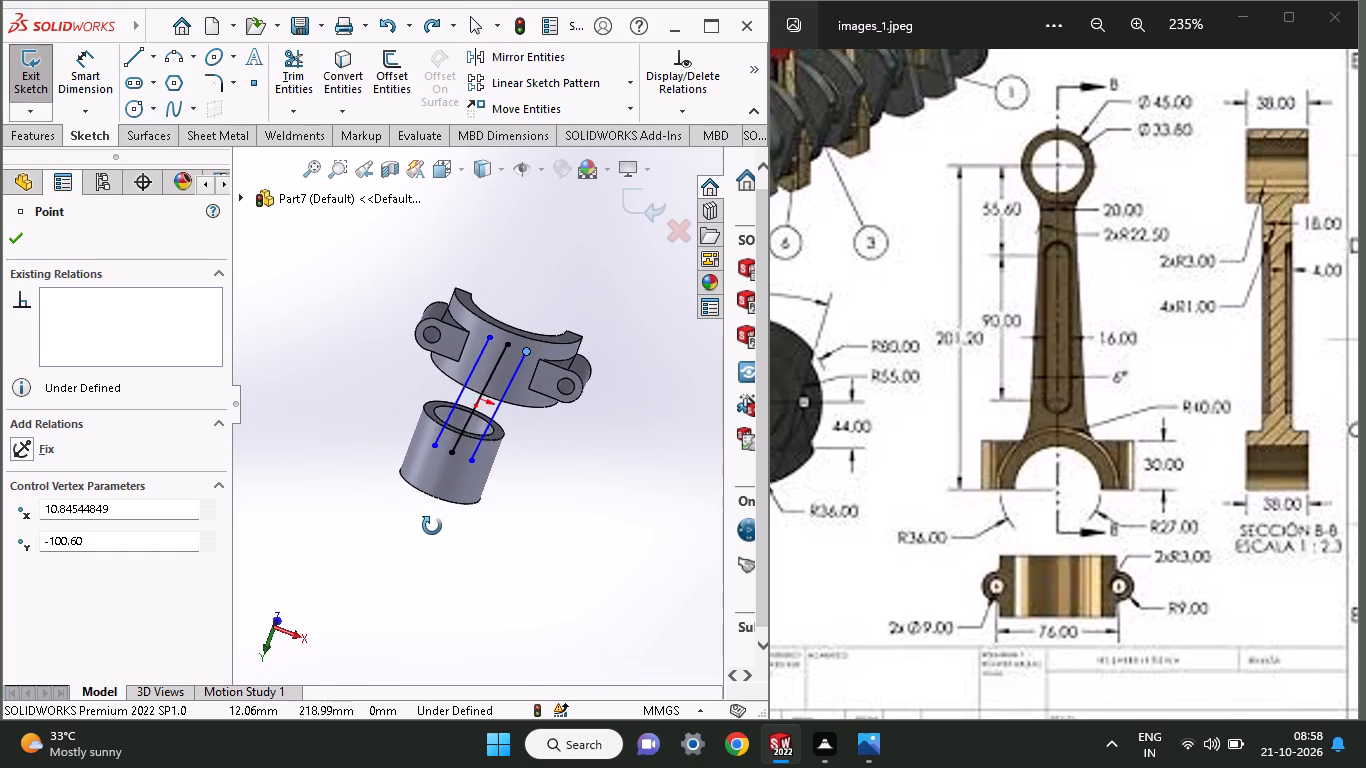
{"action": "middle_click_drag", "start_coordinate": [432, 526], "coordinate": [439, 526]}
{"action": "middle_click_drag", "start_coordinate": [439, 526], "coordinate": [439, 539]}
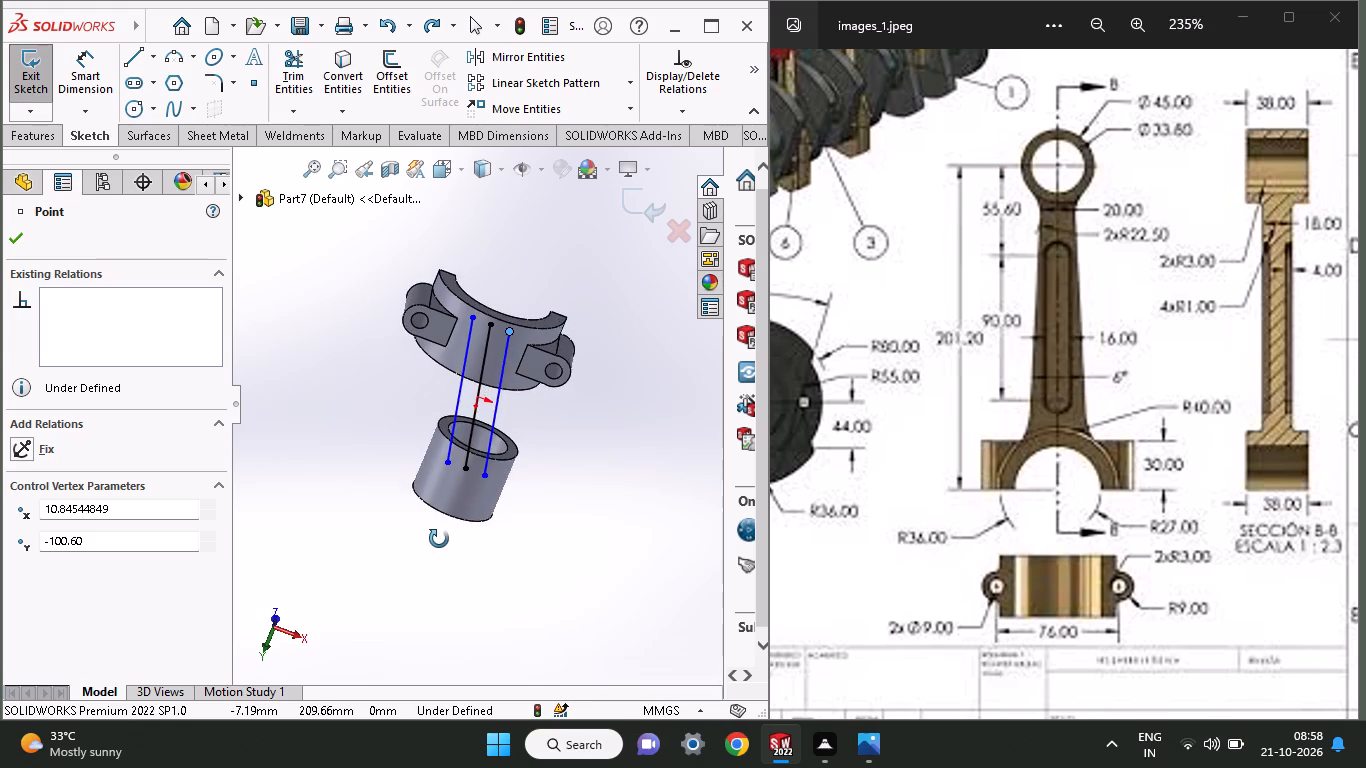
{"action": "middle_click_drag", "start_coordinate": [439, 539], "coordinate": [439, 498]}
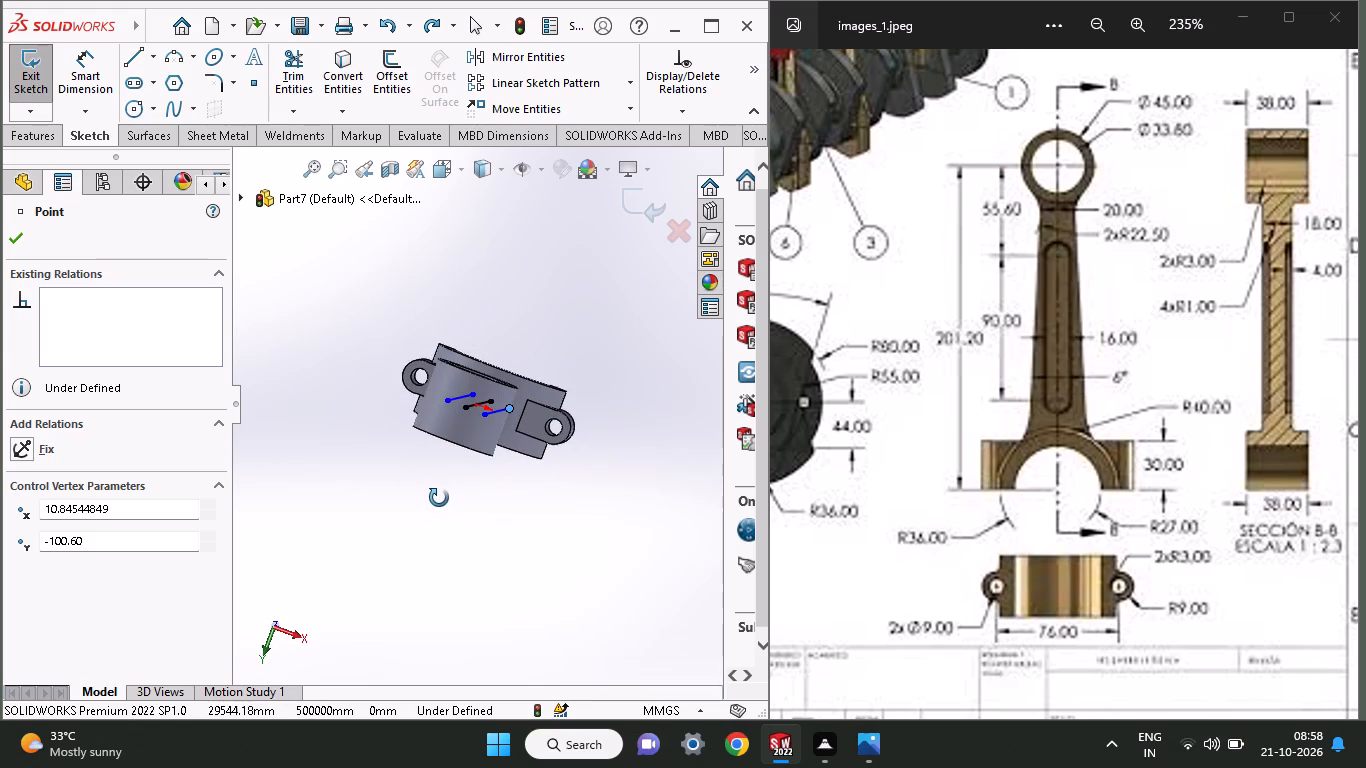
{"action": "middle_click_drag", "start_coordinate": [439, 498], "coordinate": [443, 499]}
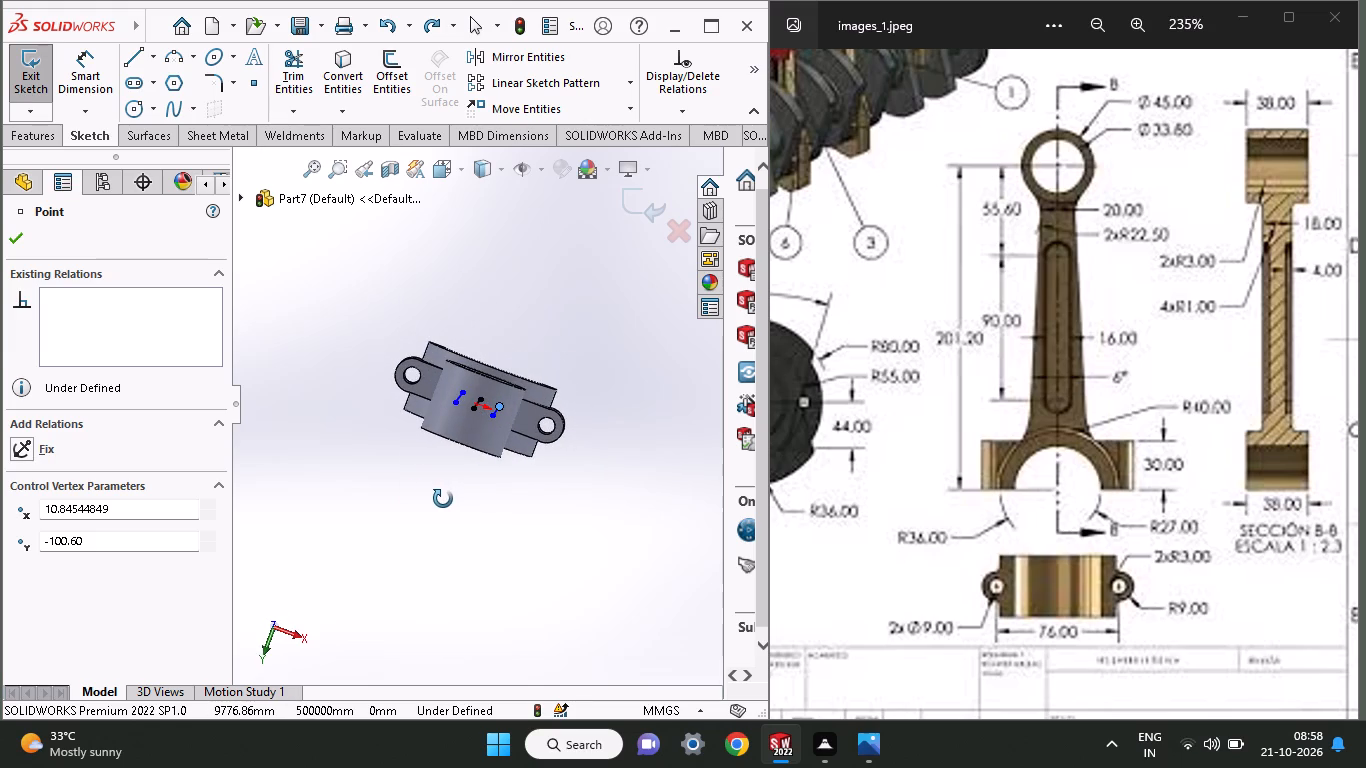
{"action": "middle_click_drag", "start_coordinate": [443, 499], "coordinate": [482, 341]}
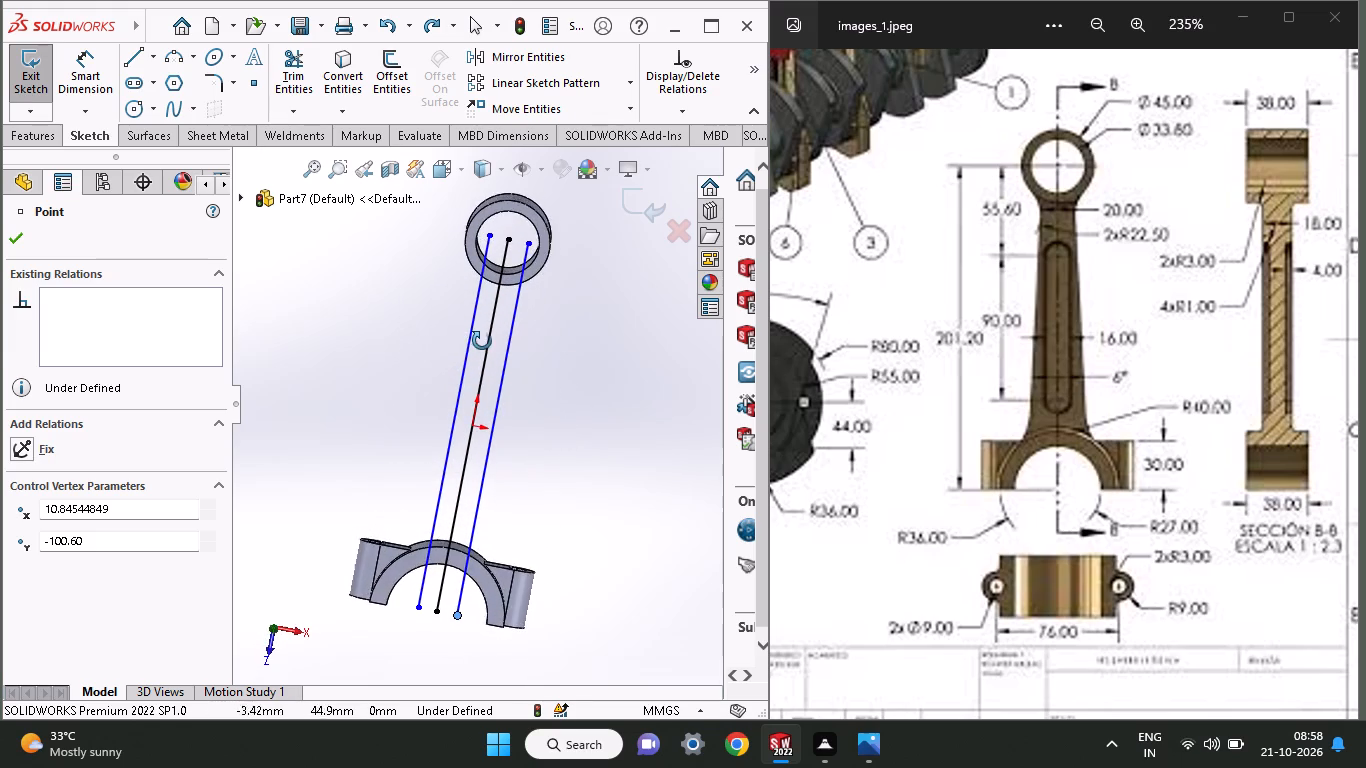
{"action": "middle_click_drag", "start_coordinate": [482, 341], "coordinate": [363, 408]}
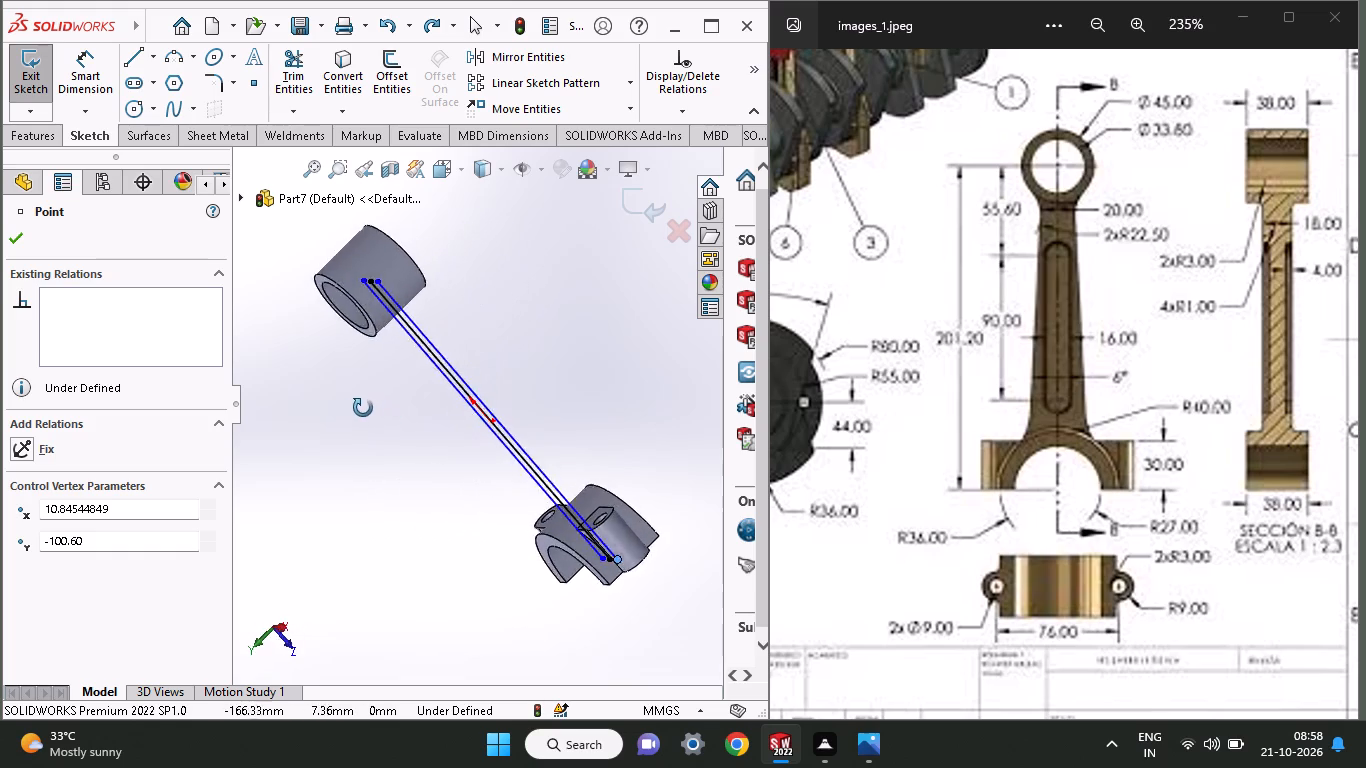
{"action": "middle_click_drag", "start_coordinate": [363, 408], "coordinate": [344, 415]}
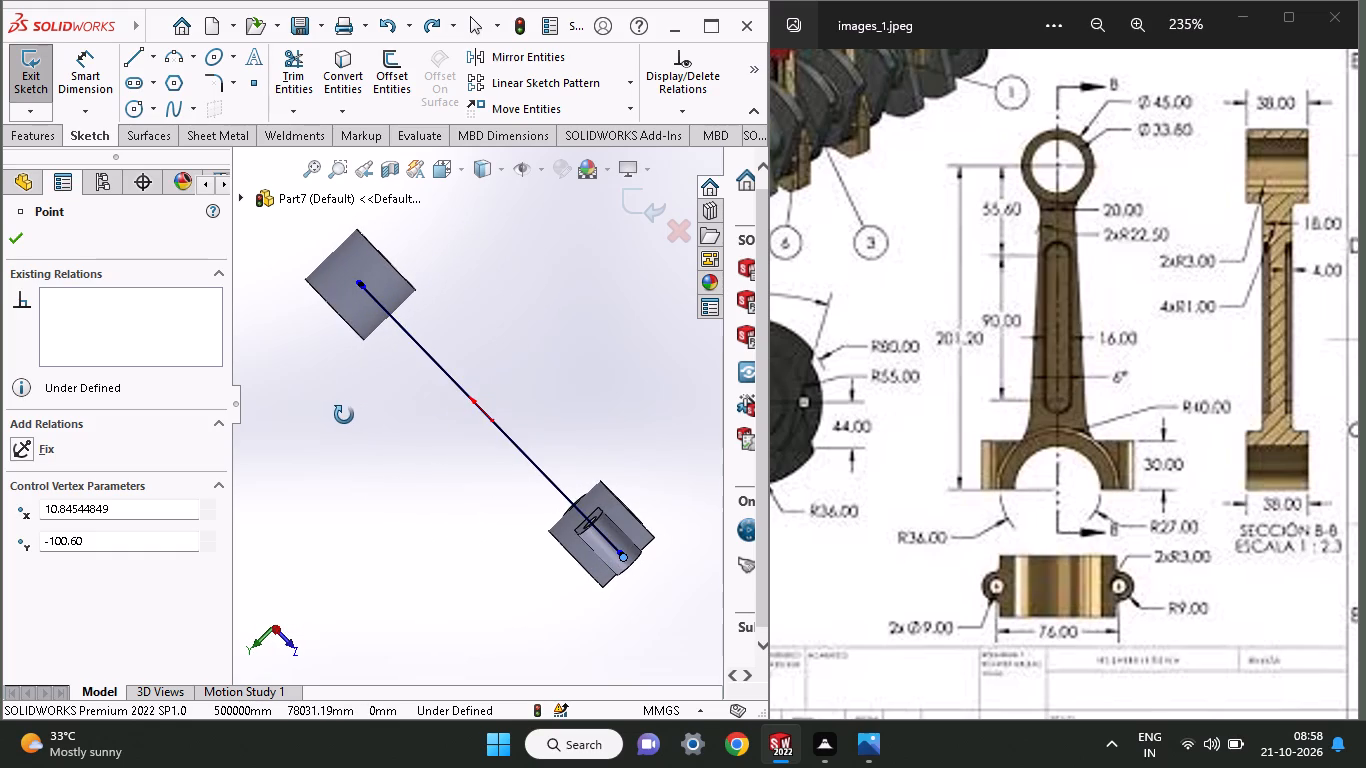
{"action": "middle_click_drag", "start_coordinate": [344, 415], "coordinate": [388, 371]}
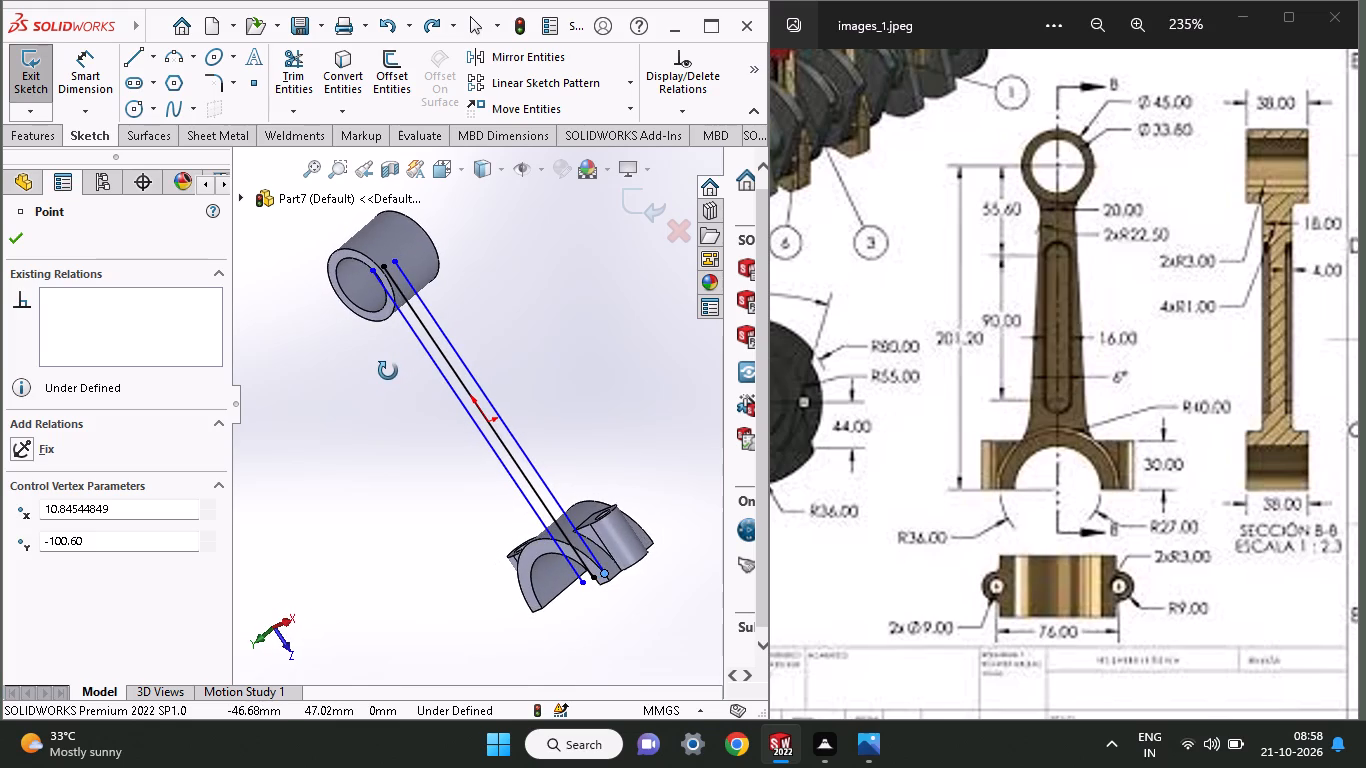
{"action": "middle_click_drag", "start_coordinate": [388, 371], "coordinate": [403, 361]}
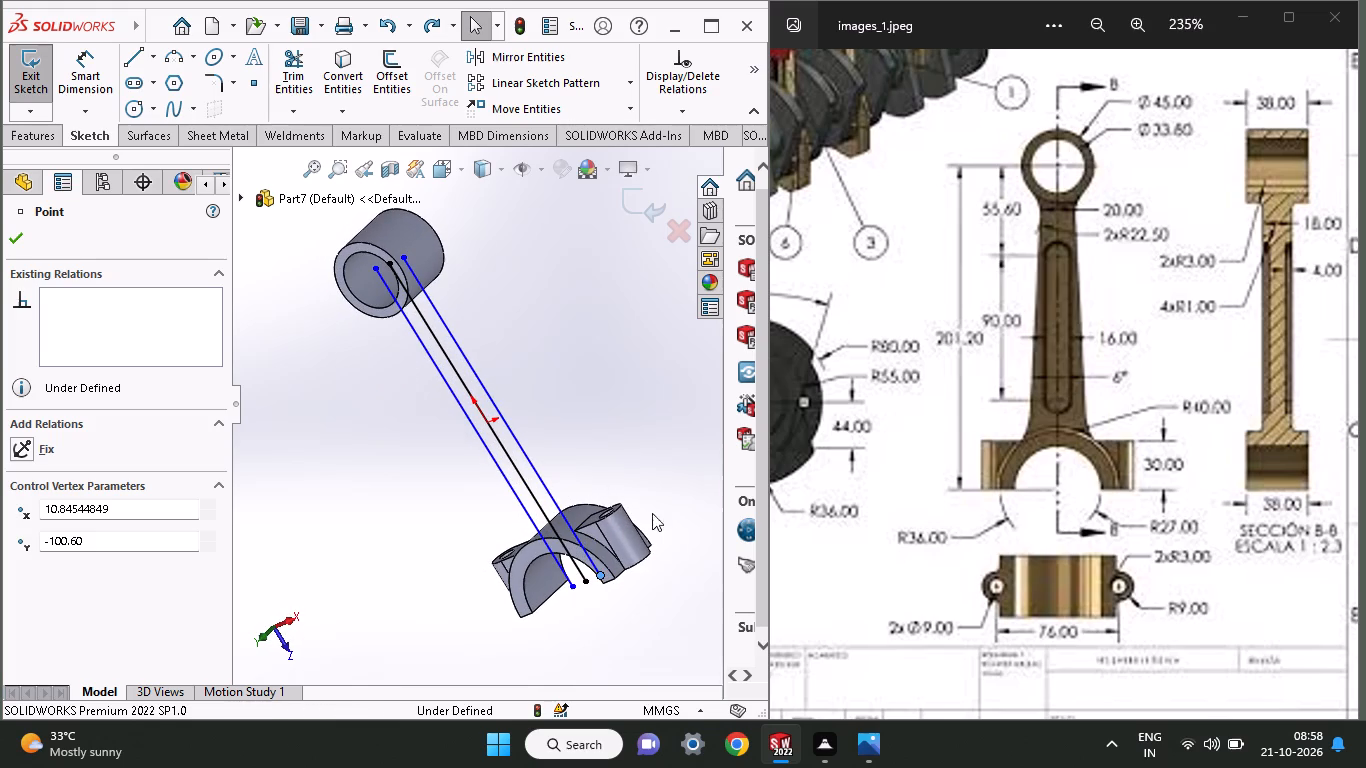
Exit the shank sketch and delete it together with its centre line and two offset lines.
{"action": "left_click", "coordinate": [594, 528]}
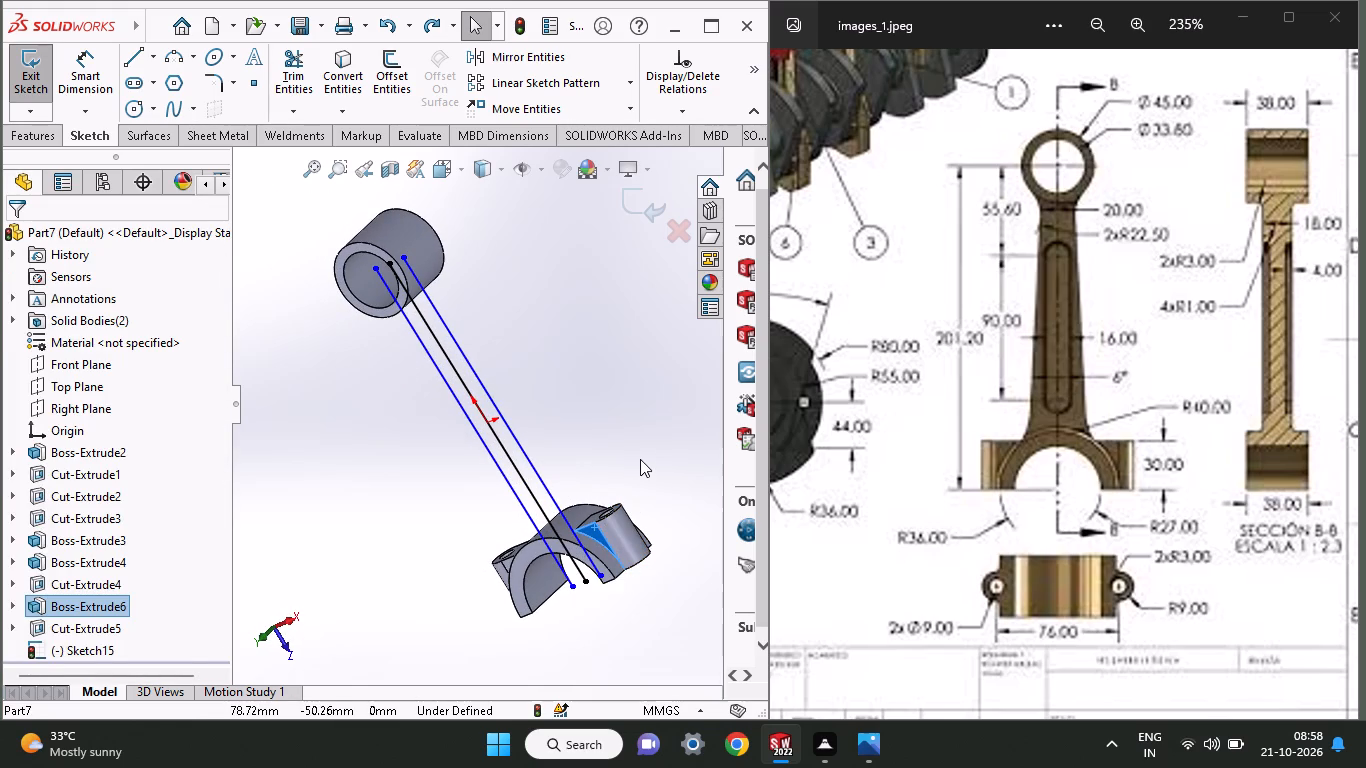
{"action": "right_click", "coordinate": [640, 459]}
{"action": "left_click", "coordinate": [651, 213]}
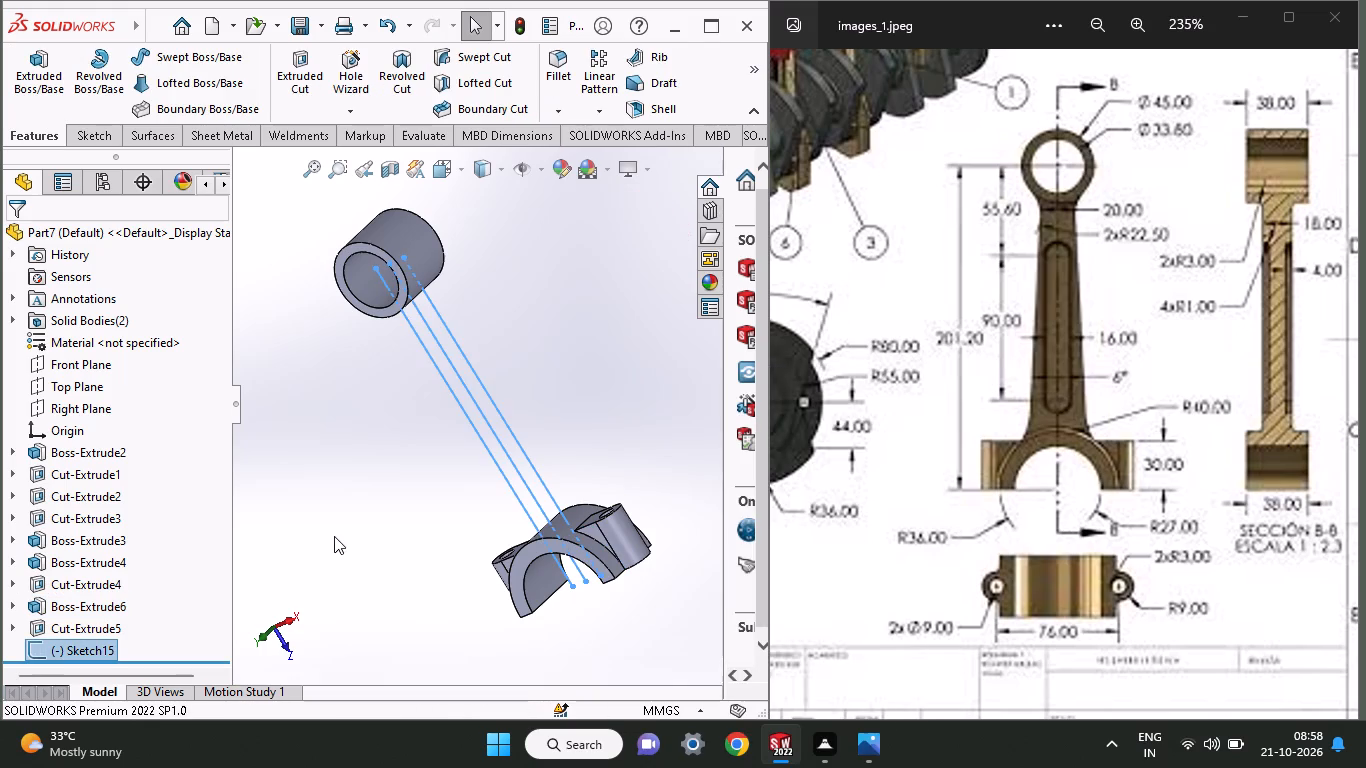
{"action": "left_click_drag", "start_coordinate": [497, 393], "coordinate": [458, 446]}
{"action": "right_click", "coordinate": [475, 429]}
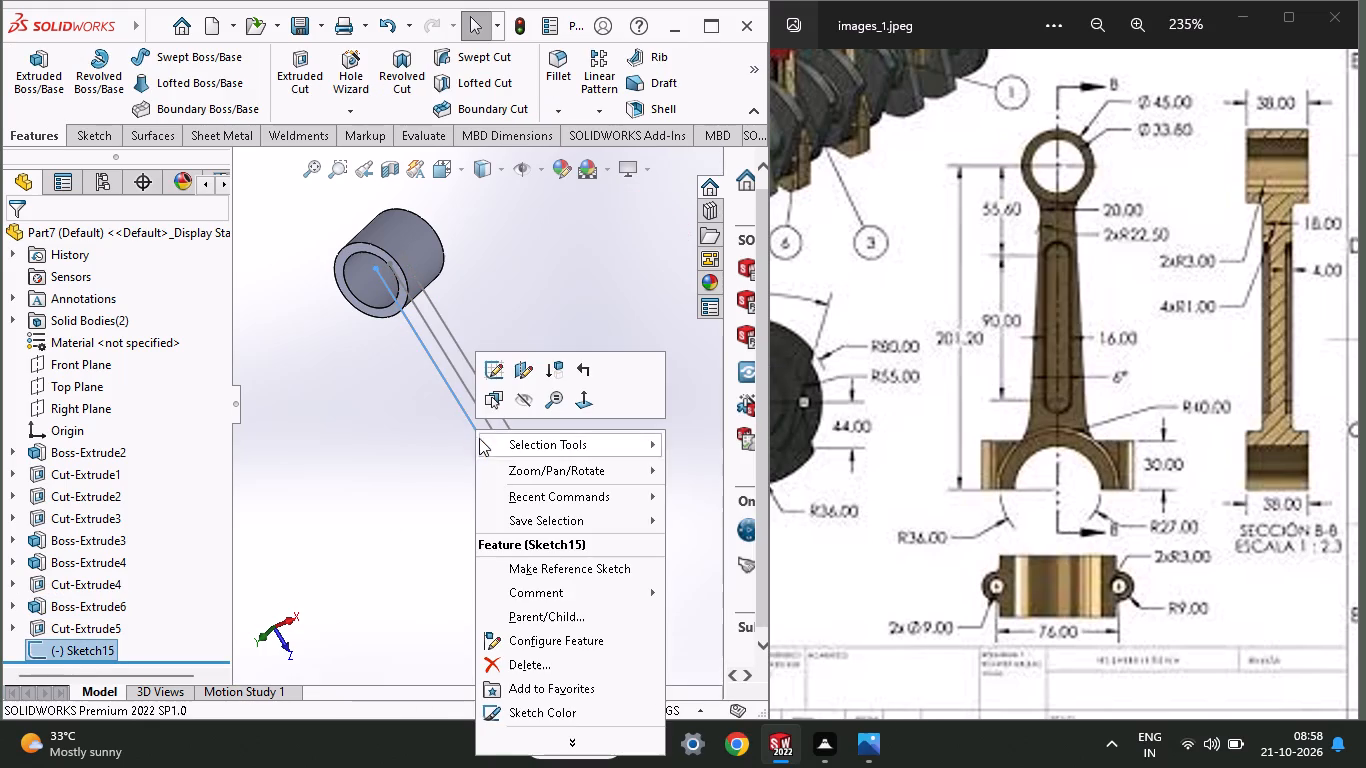
{"action": "left_click", "coordinate": [519, 661]}
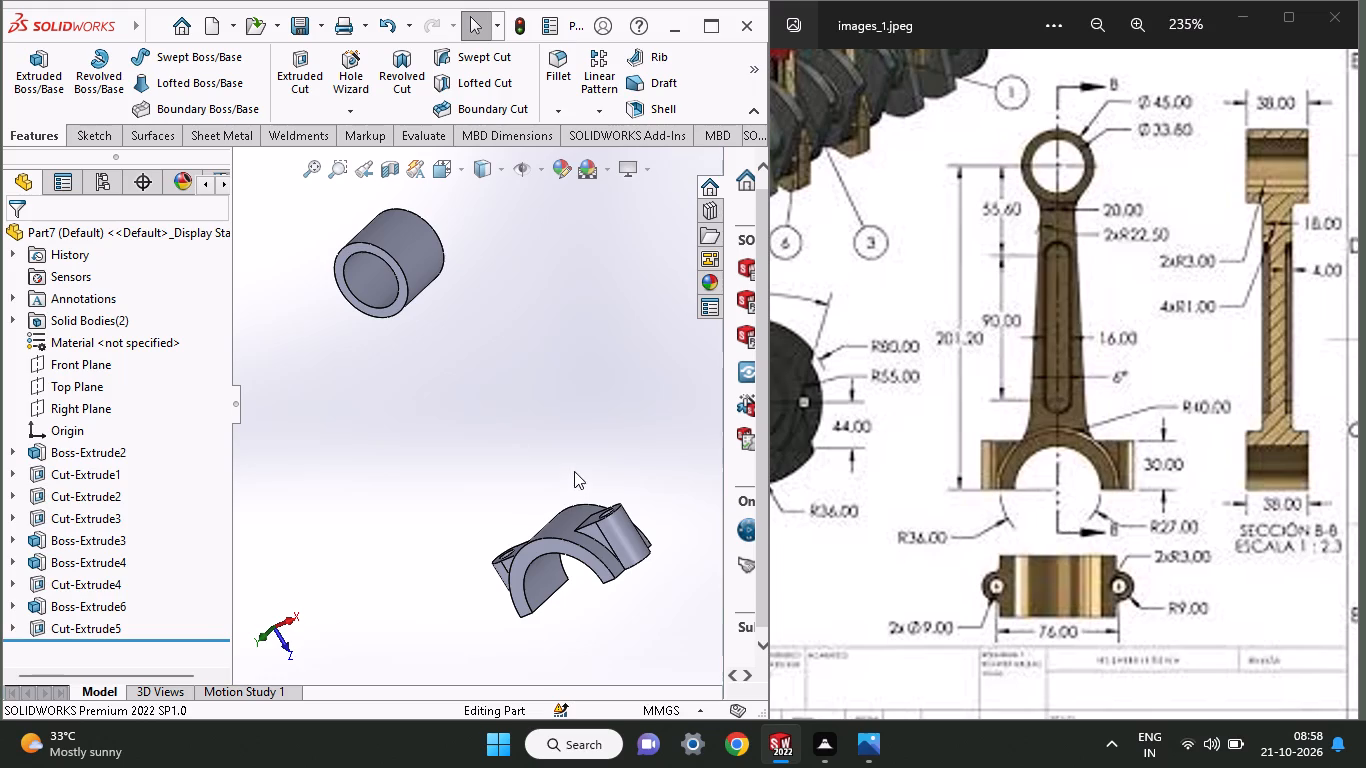
Start a new sketch on the flat front face between the half ring and the right-hand bolt boss.
{"action": "left_click", "coordinate": [593, 532]}
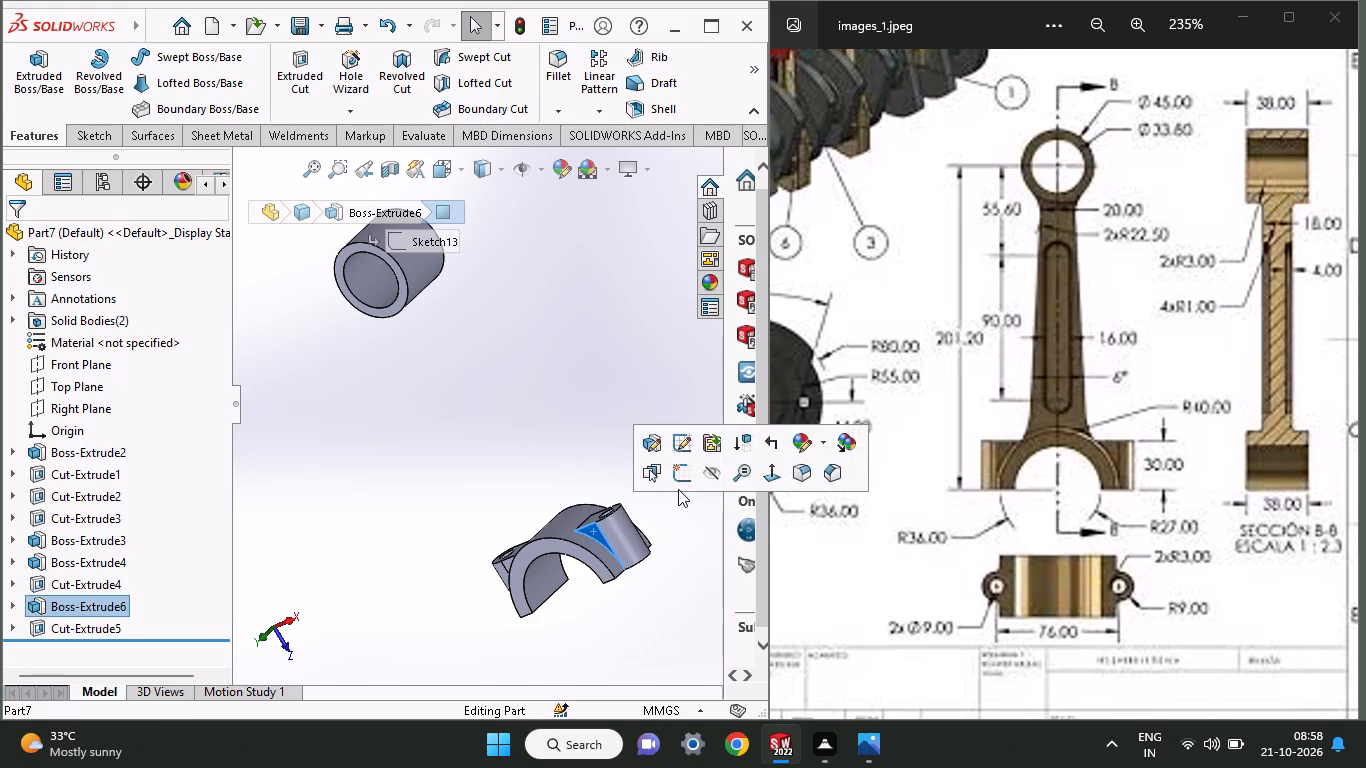
{"action": "left_click", "coordinate": [680, 475]}
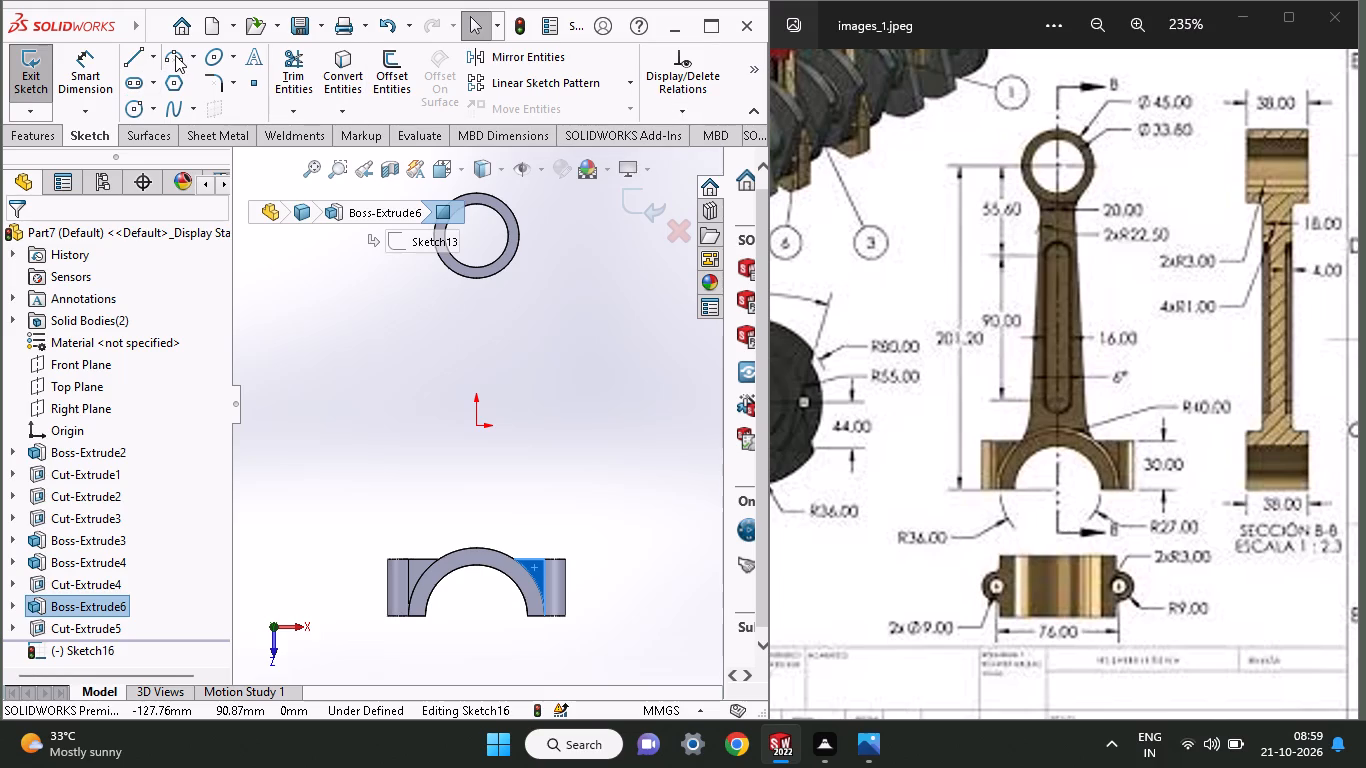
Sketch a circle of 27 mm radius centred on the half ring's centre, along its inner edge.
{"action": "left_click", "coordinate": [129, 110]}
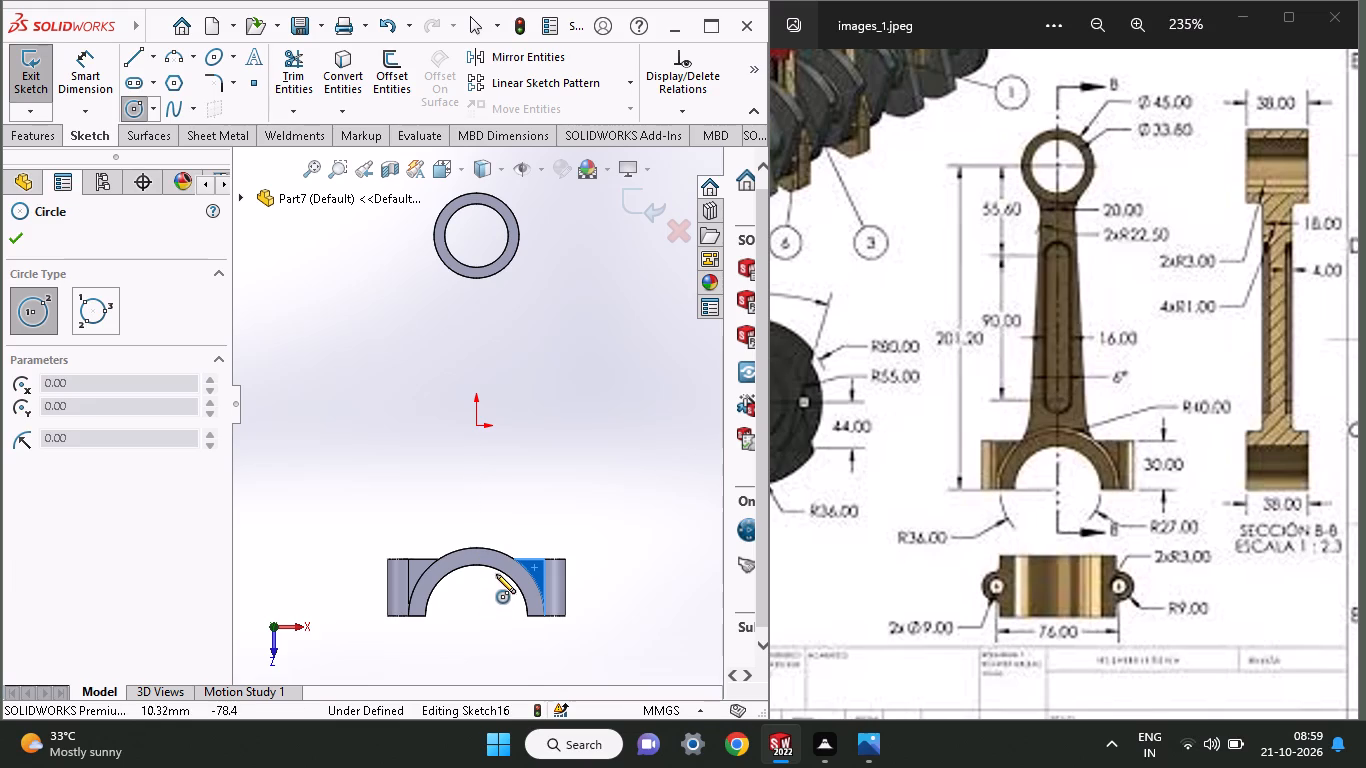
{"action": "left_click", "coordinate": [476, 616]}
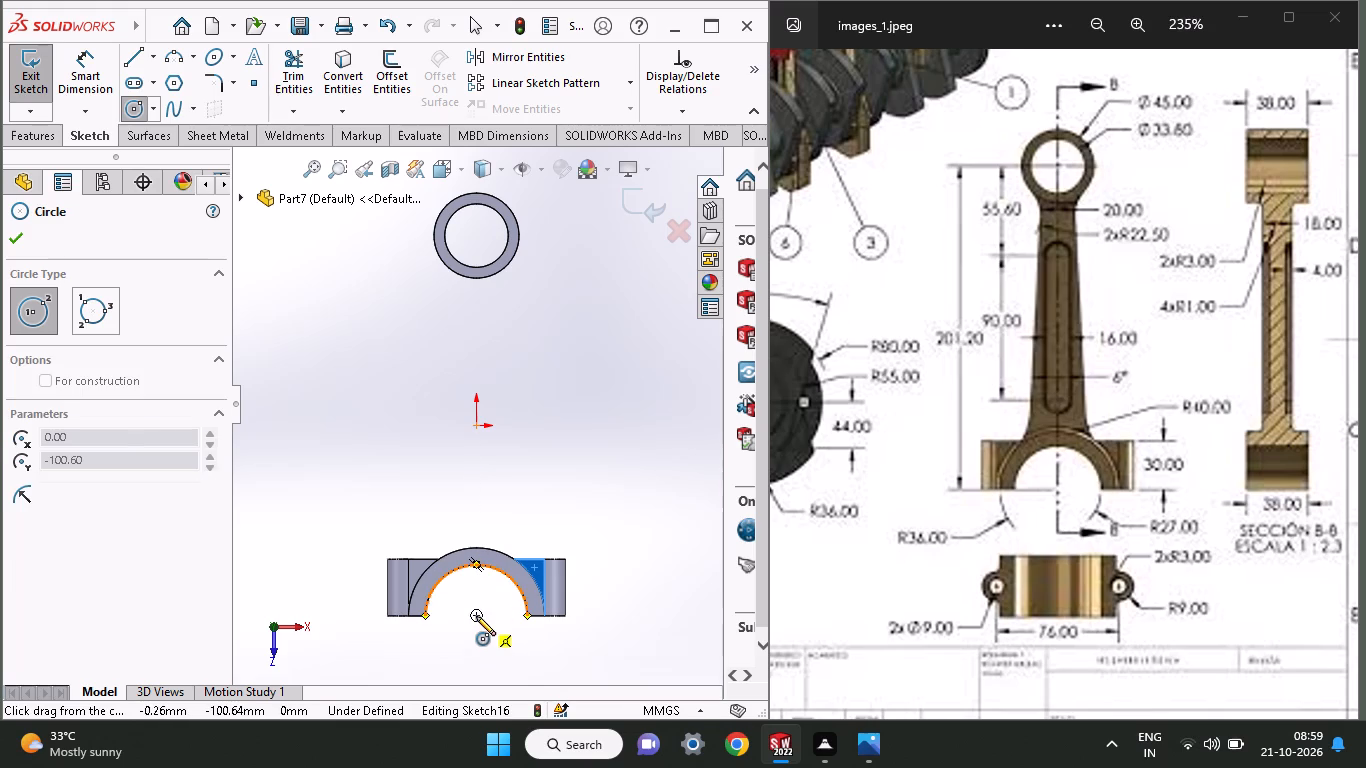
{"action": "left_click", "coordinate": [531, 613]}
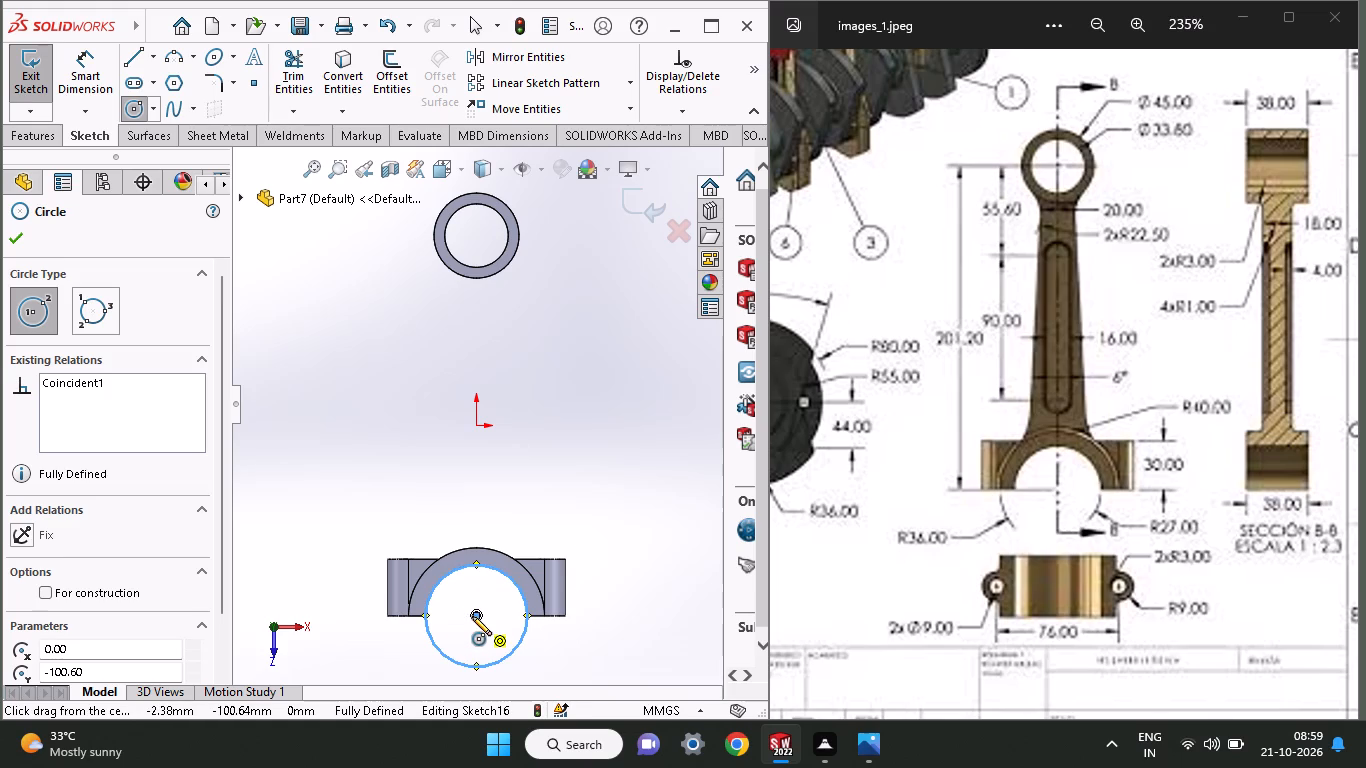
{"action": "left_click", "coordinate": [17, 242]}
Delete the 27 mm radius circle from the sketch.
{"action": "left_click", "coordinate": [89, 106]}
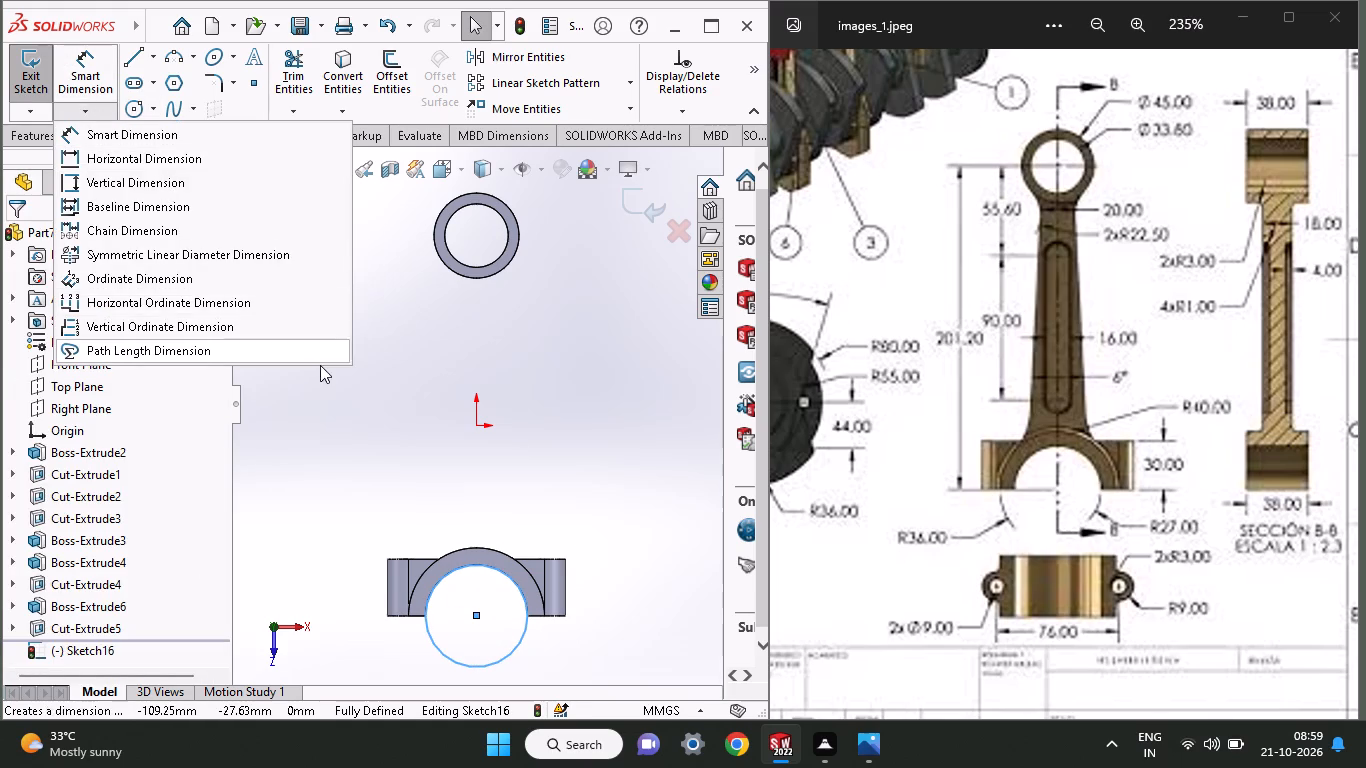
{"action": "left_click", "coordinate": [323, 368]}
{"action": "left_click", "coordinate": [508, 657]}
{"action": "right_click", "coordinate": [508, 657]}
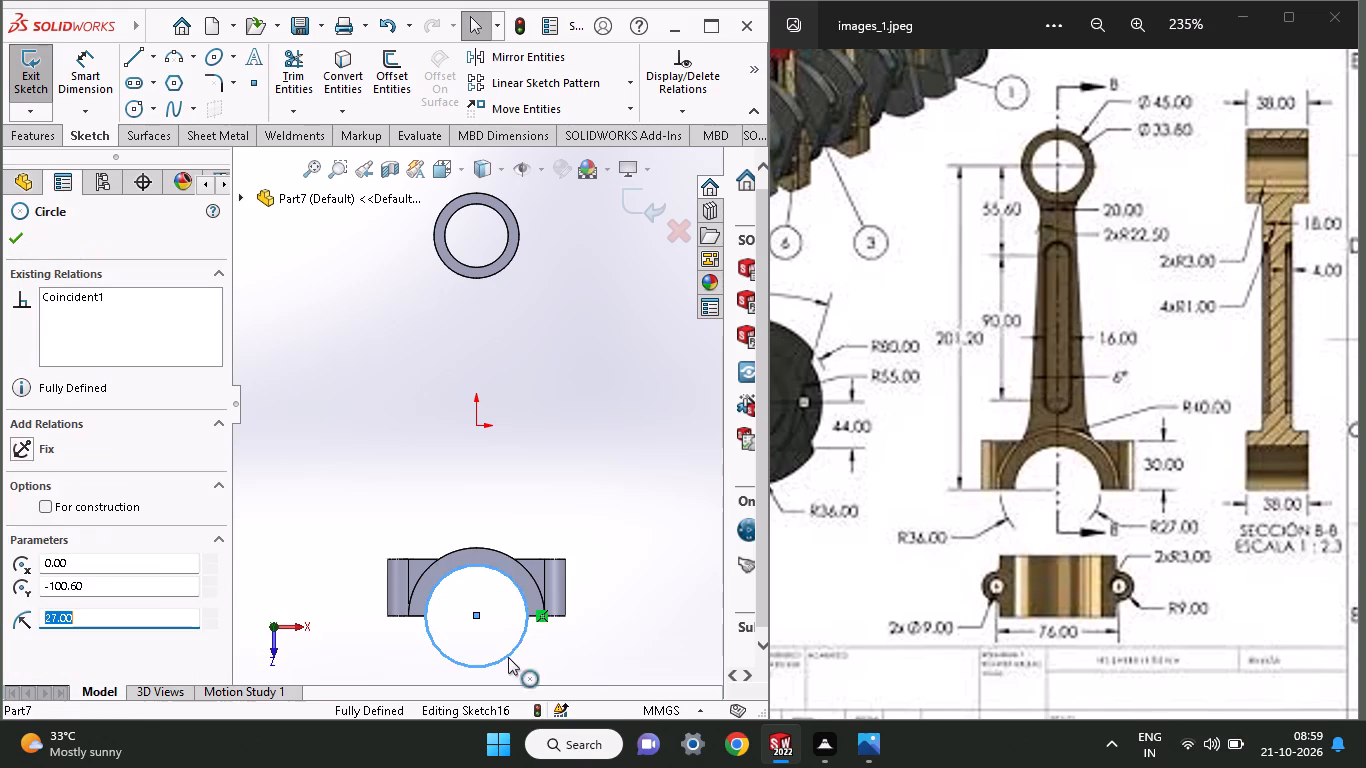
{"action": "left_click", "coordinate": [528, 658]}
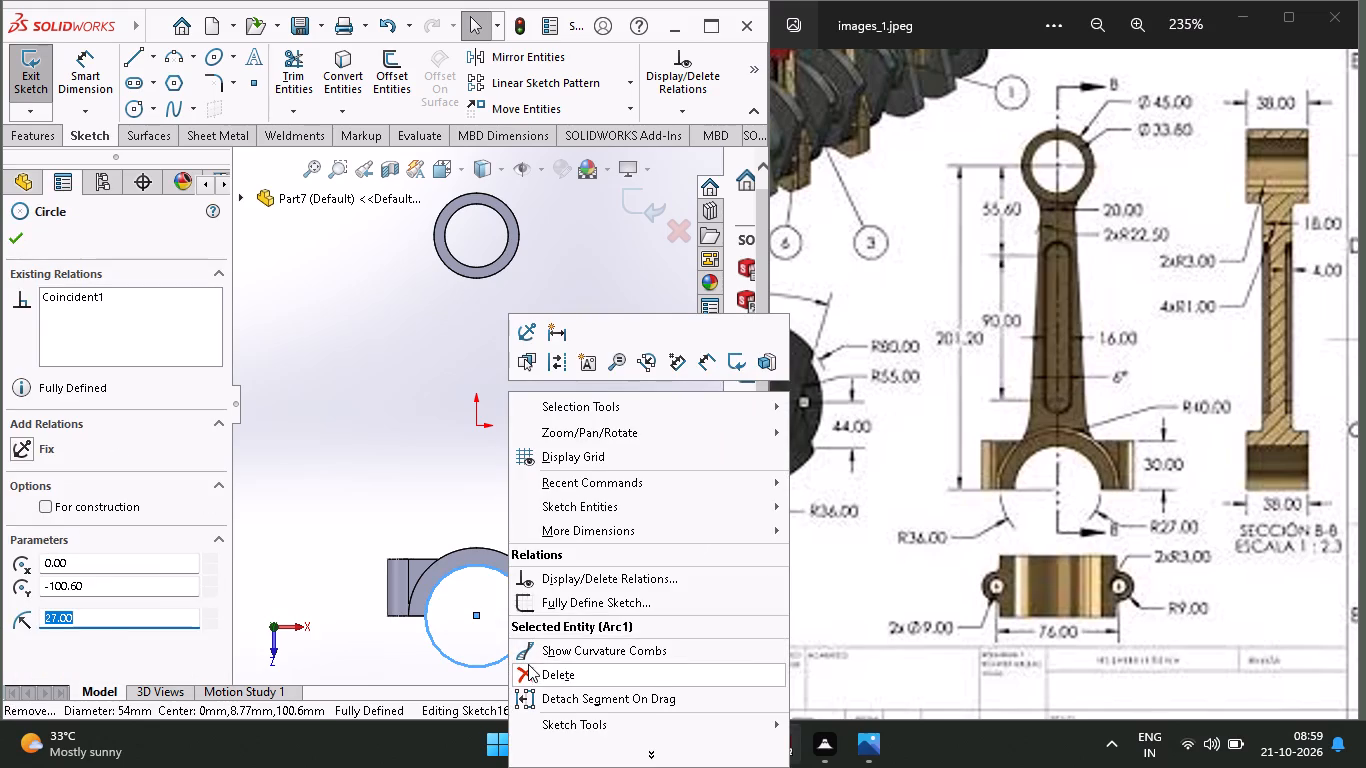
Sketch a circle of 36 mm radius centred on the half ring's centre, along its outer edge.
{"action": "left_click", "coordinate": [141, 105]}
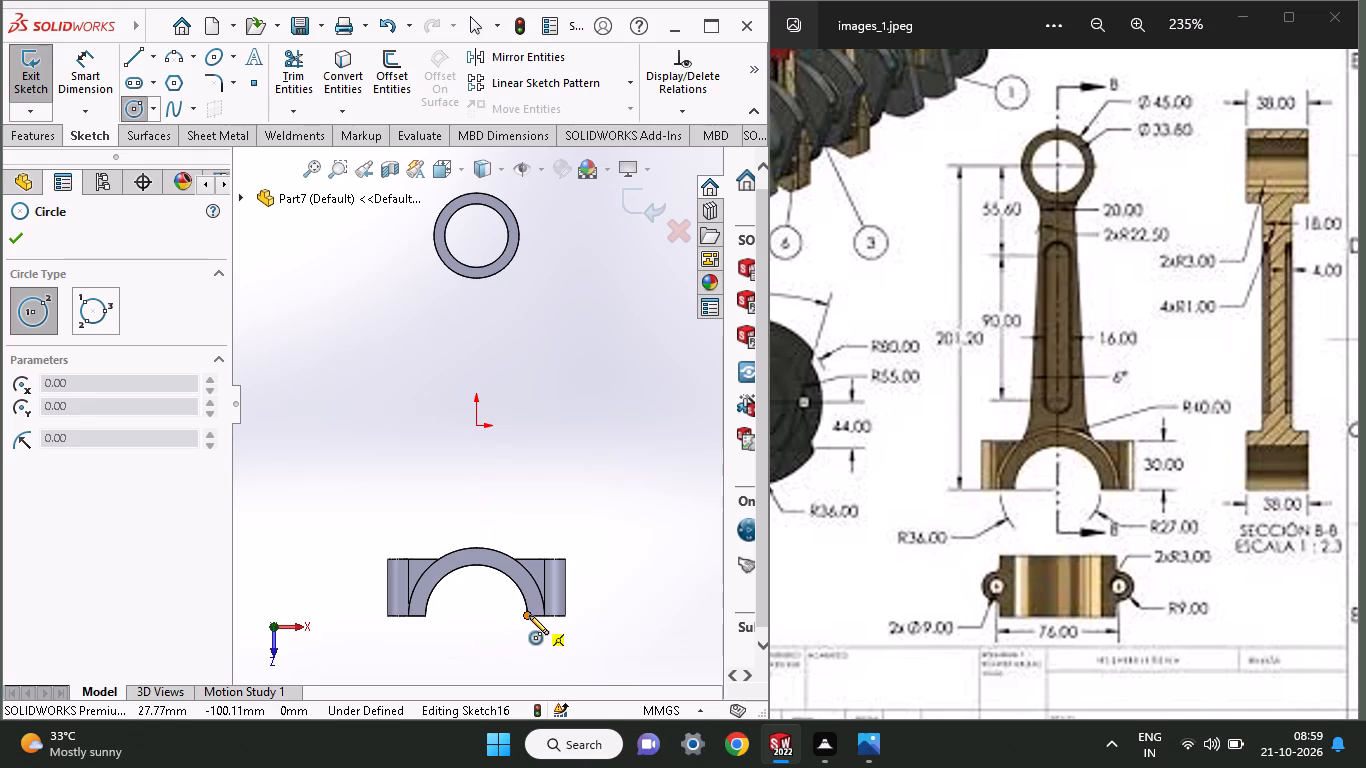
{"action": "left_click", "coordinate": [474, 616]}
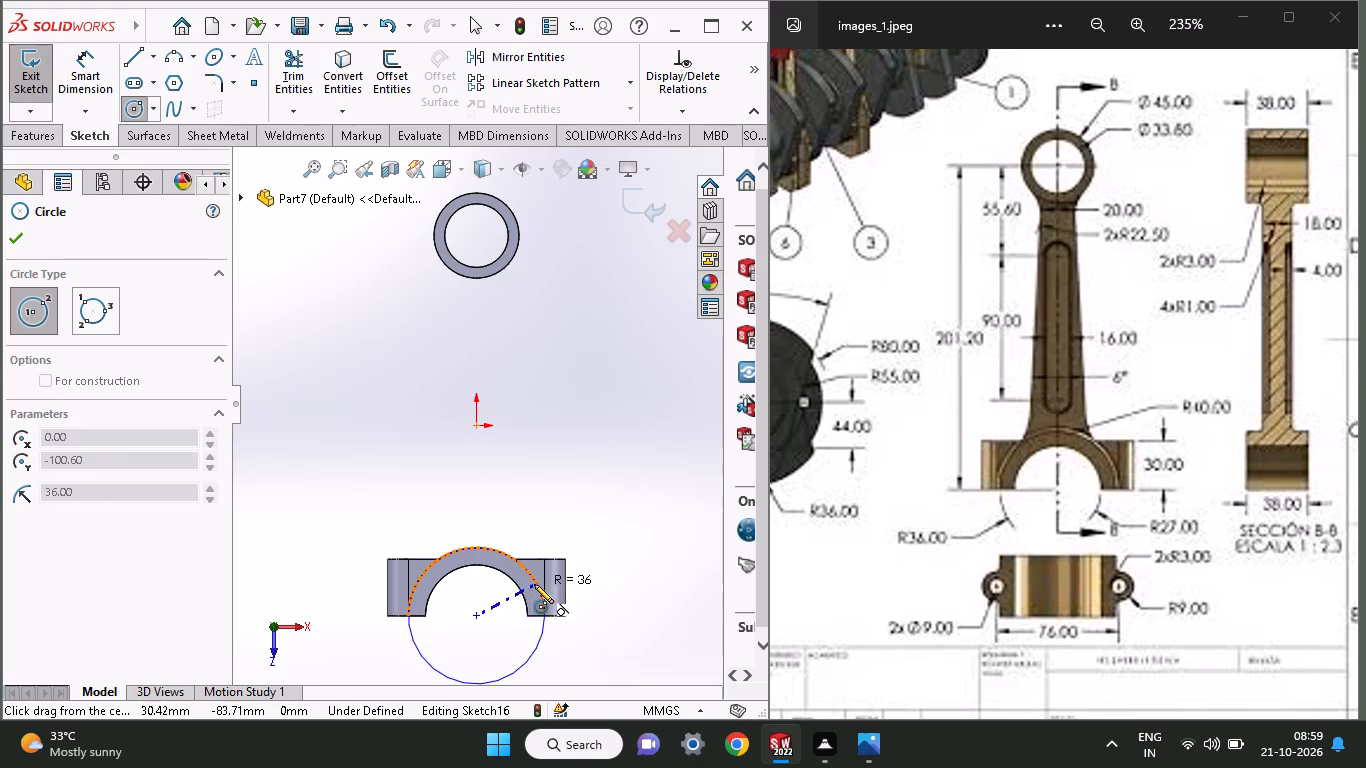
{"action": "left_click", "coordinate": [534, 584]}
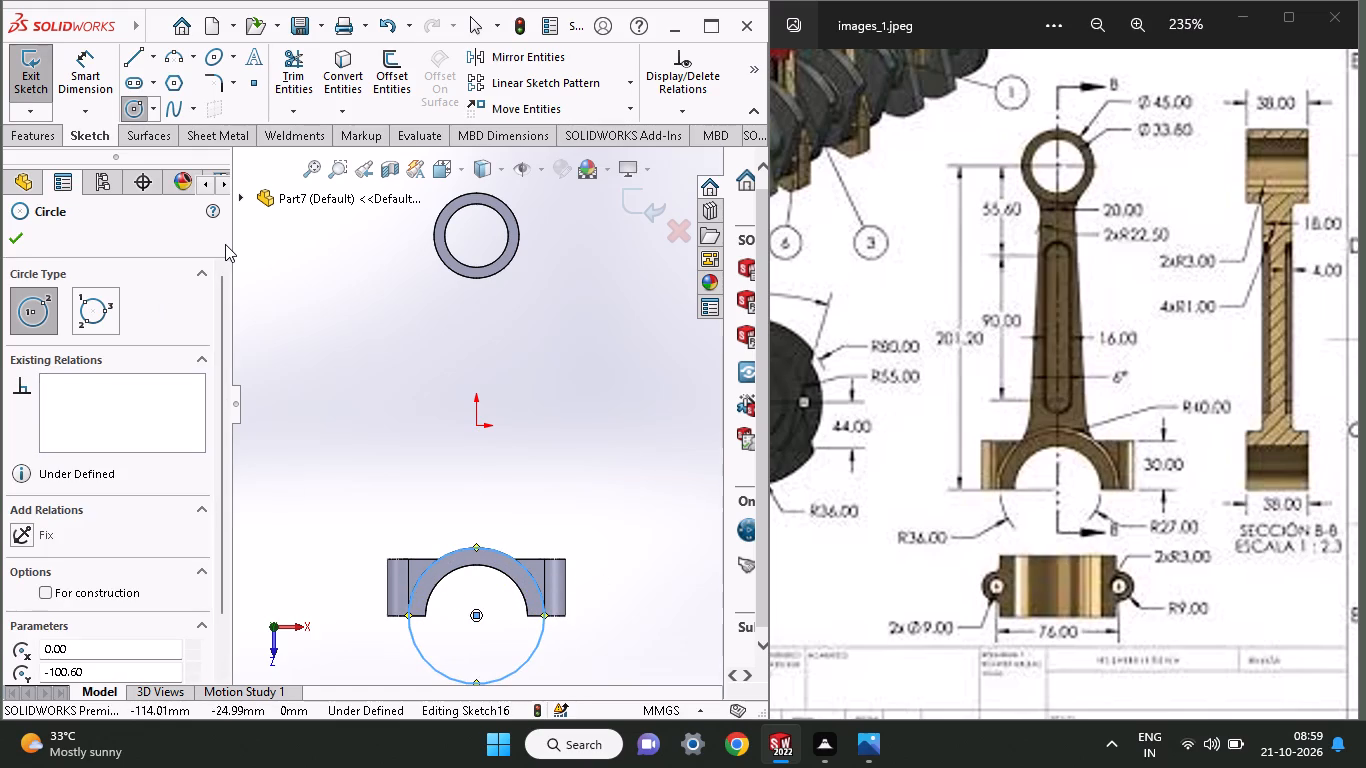
Sketch a 30 mm vertical line up from the half ring's right outer end and a horizontal line inward along the block's top edge.
{"action": "left_click", "coordinate": [125, 63]}
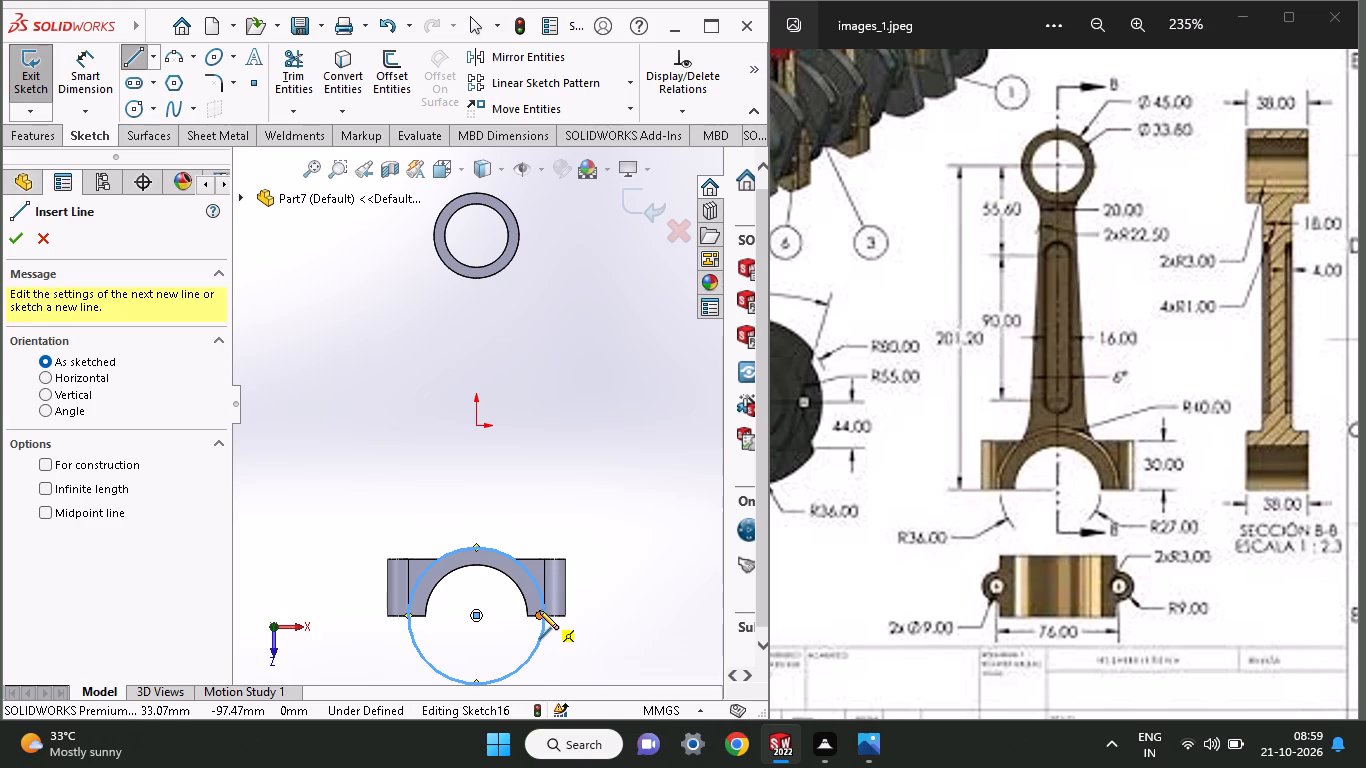
{"action": "left_click", "coordinate": [543, 613]}
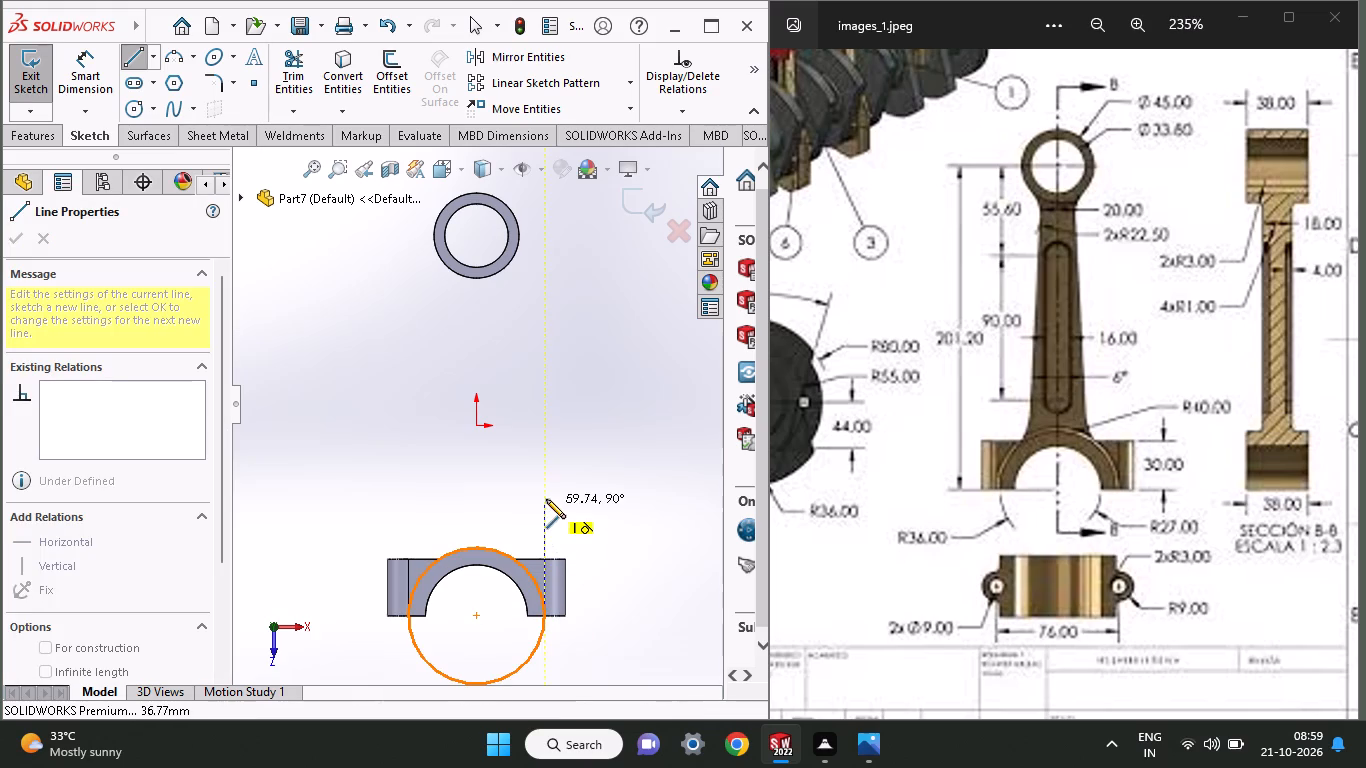
{"action": "left_click", "coordinate": [544, 556]}
{"action": "left_click", "coordinate": [512, 556]}
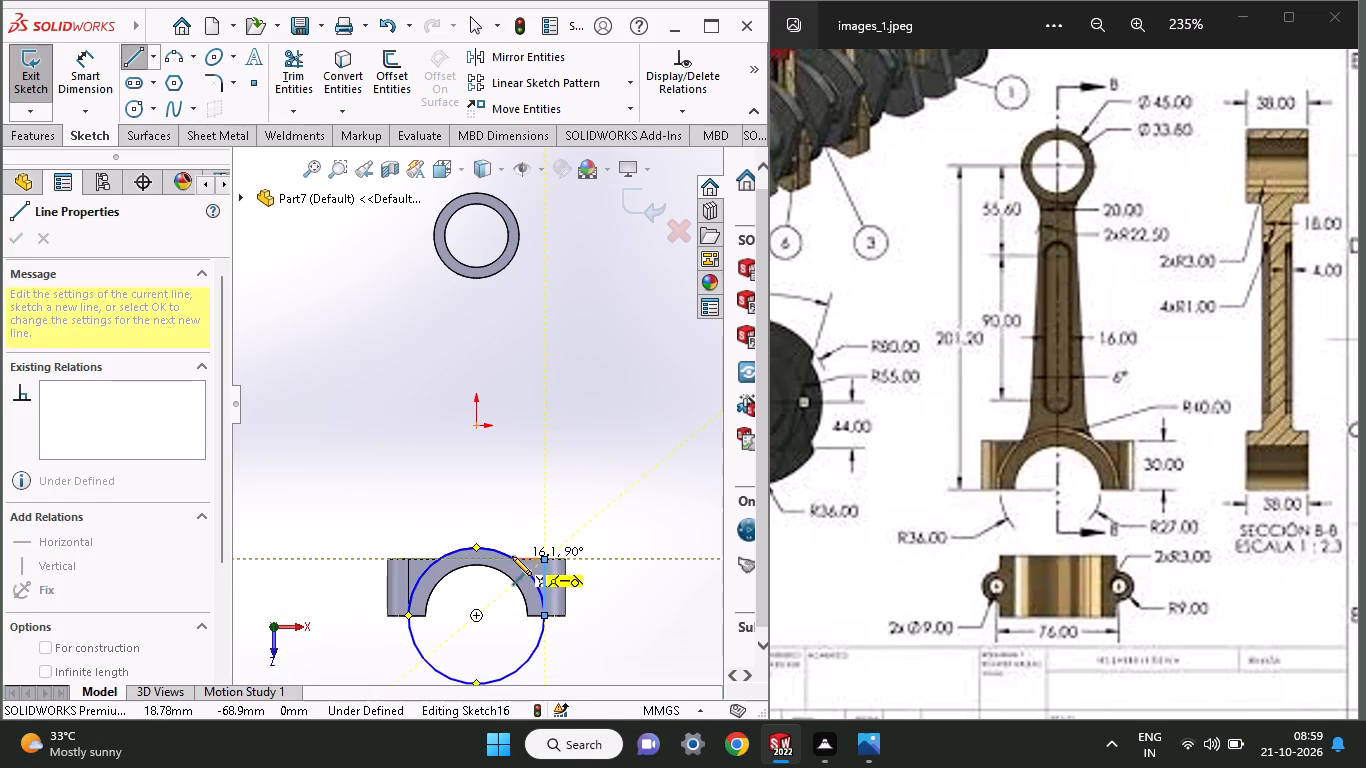
{"action": "right_click", "coordinate": [552, 500]}
{"action": "left_click", "coordinate": [561, 506]}
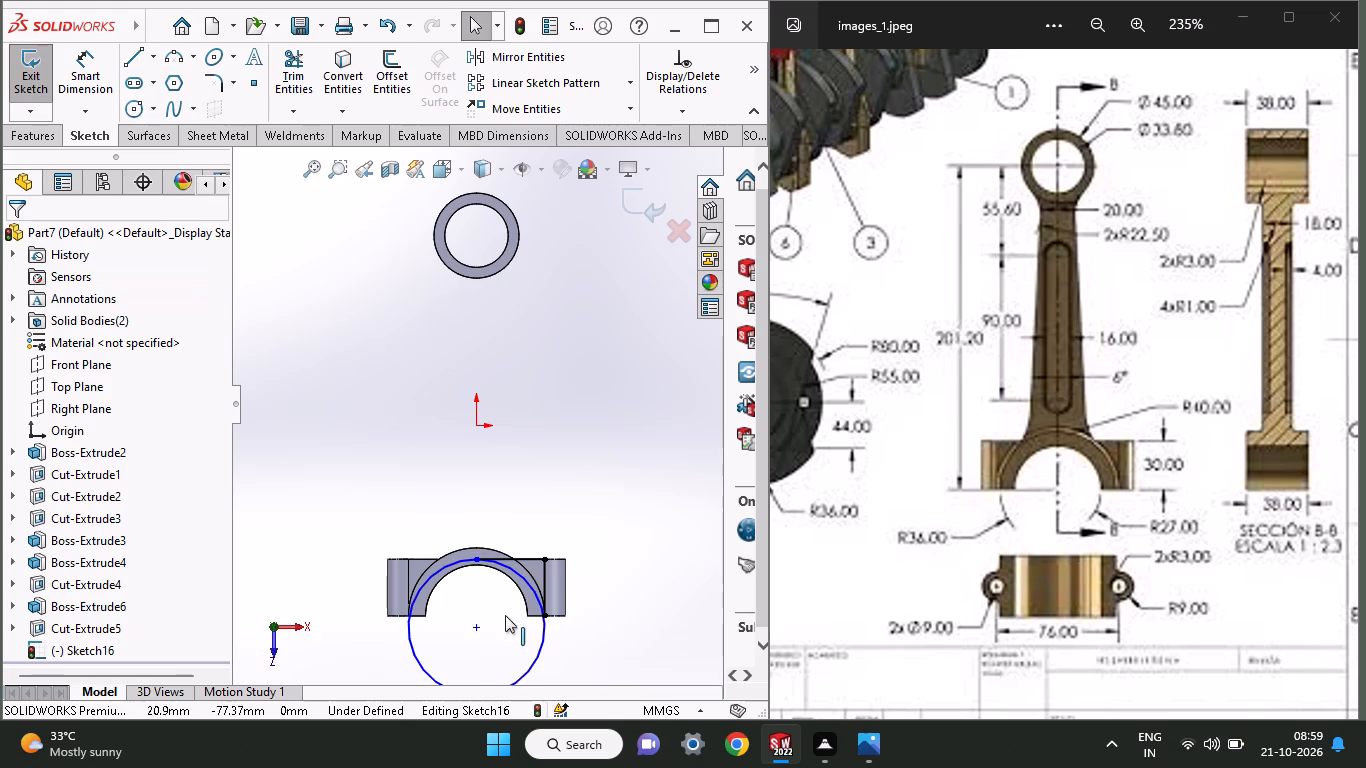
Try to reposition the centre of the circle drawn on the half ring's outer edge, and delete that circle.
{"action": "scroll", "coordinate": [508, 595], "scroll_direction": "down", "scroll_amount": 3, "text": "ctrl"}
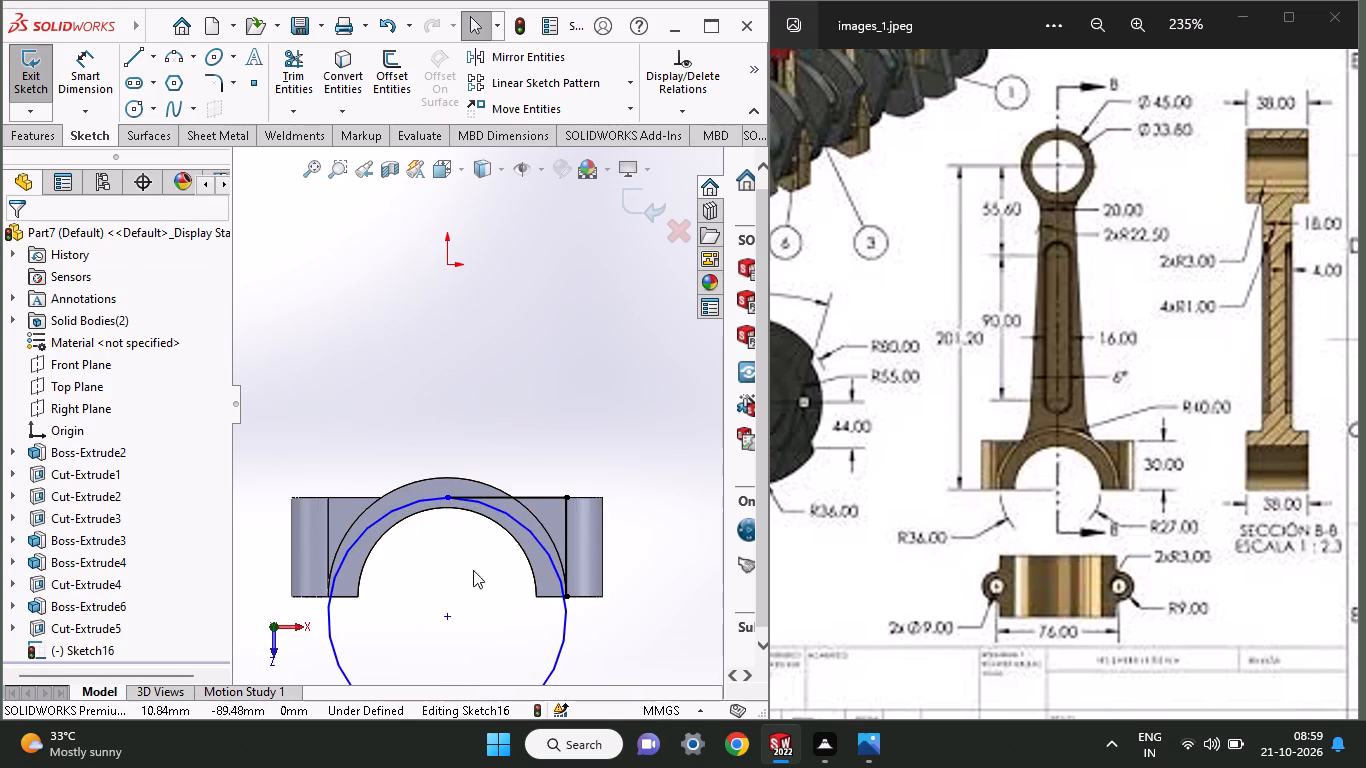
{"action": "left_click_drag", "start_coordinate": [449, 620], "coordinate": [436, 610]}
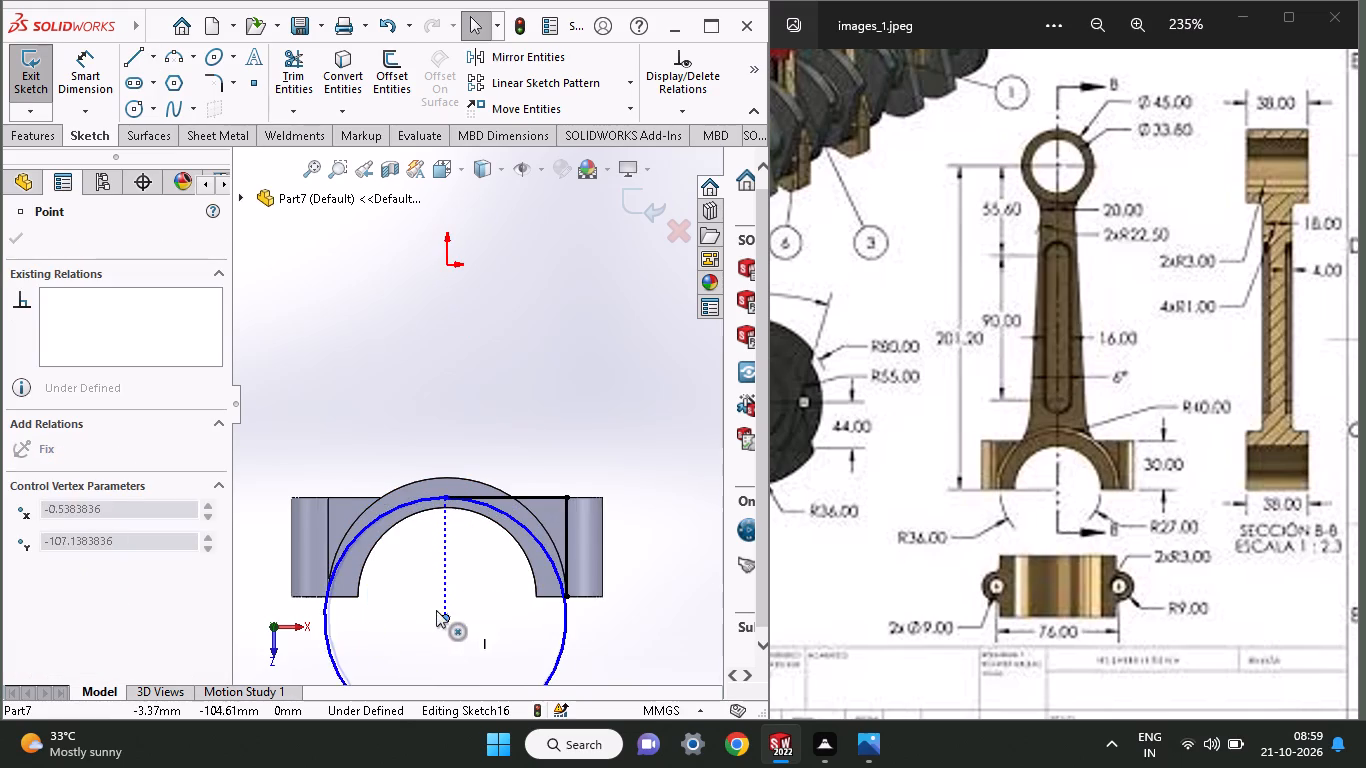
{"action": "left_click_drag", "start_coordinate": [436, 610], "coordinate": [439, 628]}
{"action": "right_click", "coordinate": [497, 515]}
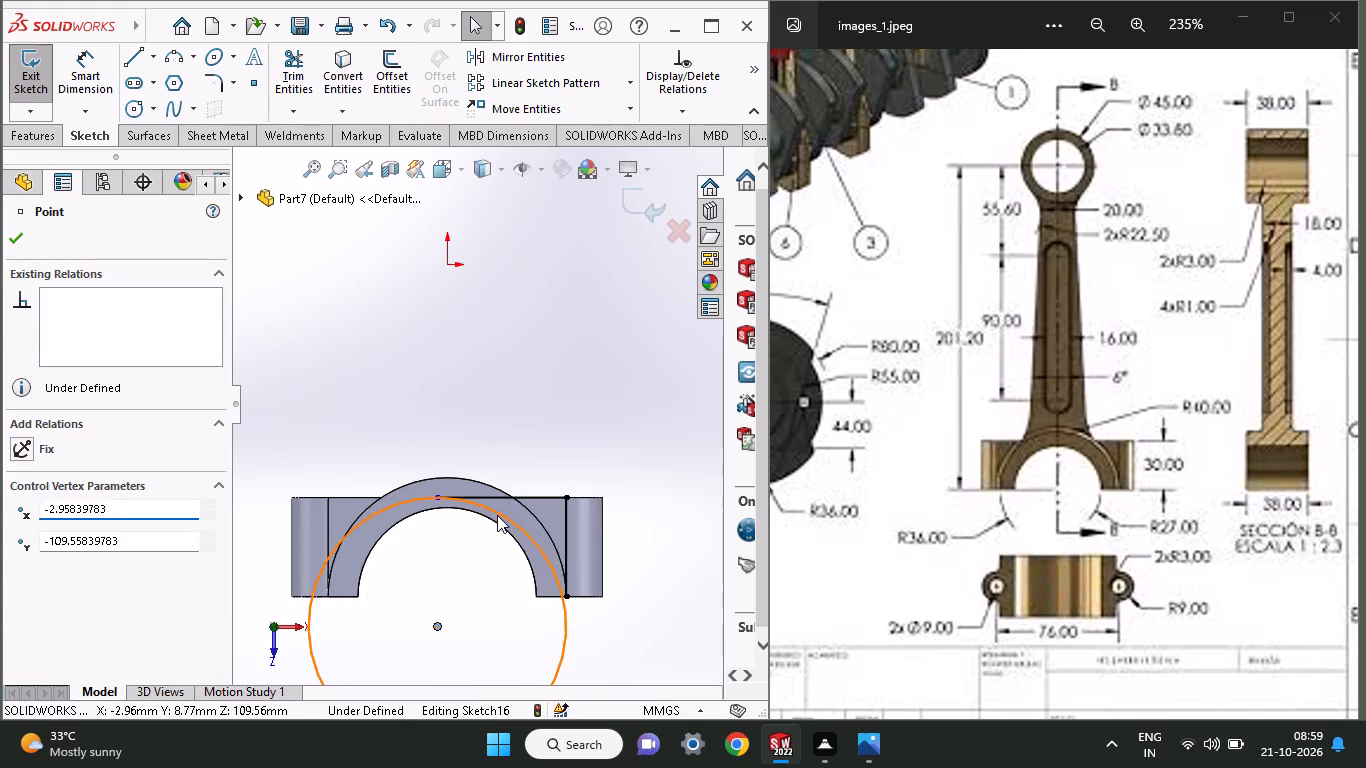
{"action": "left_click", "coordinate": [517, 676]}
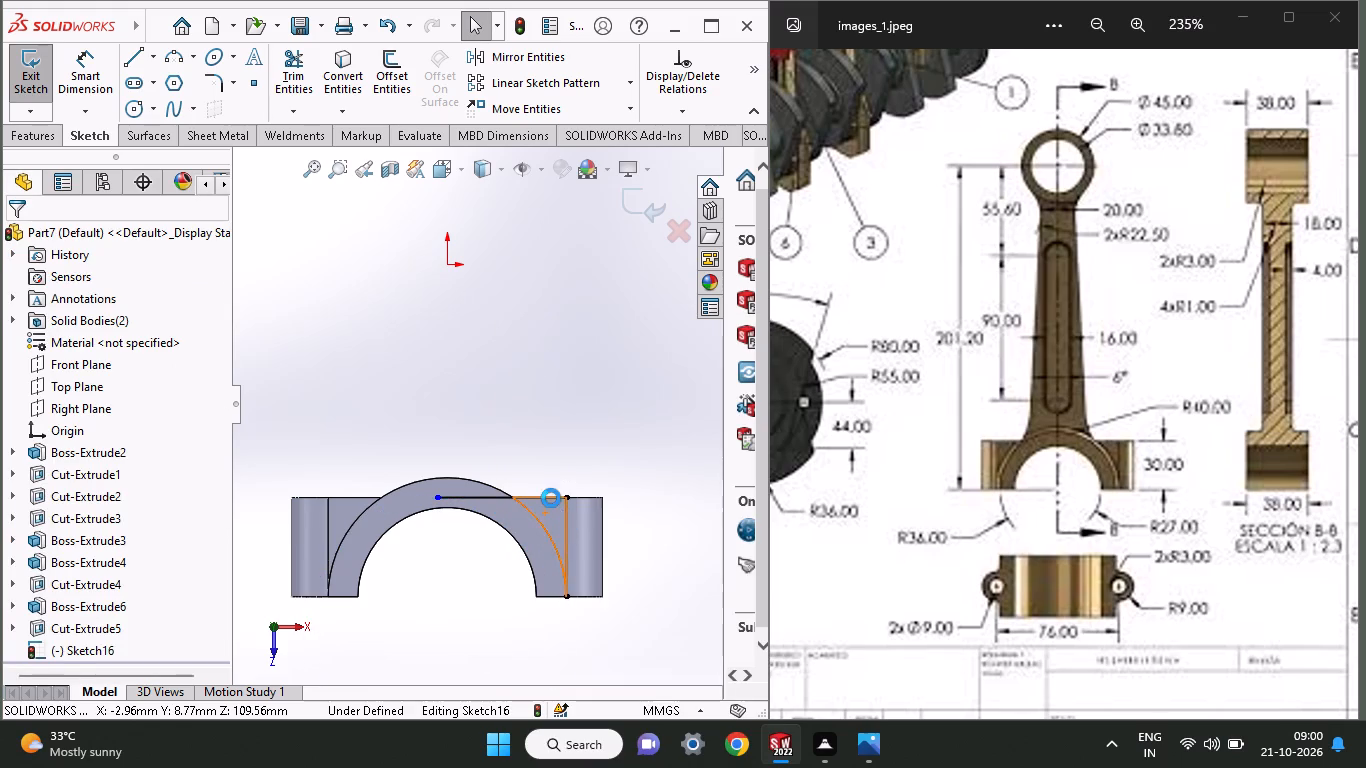
Sketch a circle of 36 mm radius centred on the half ring's centre, along its outer edge.
{"action": "left_click", "coordinate": [128, 108]}
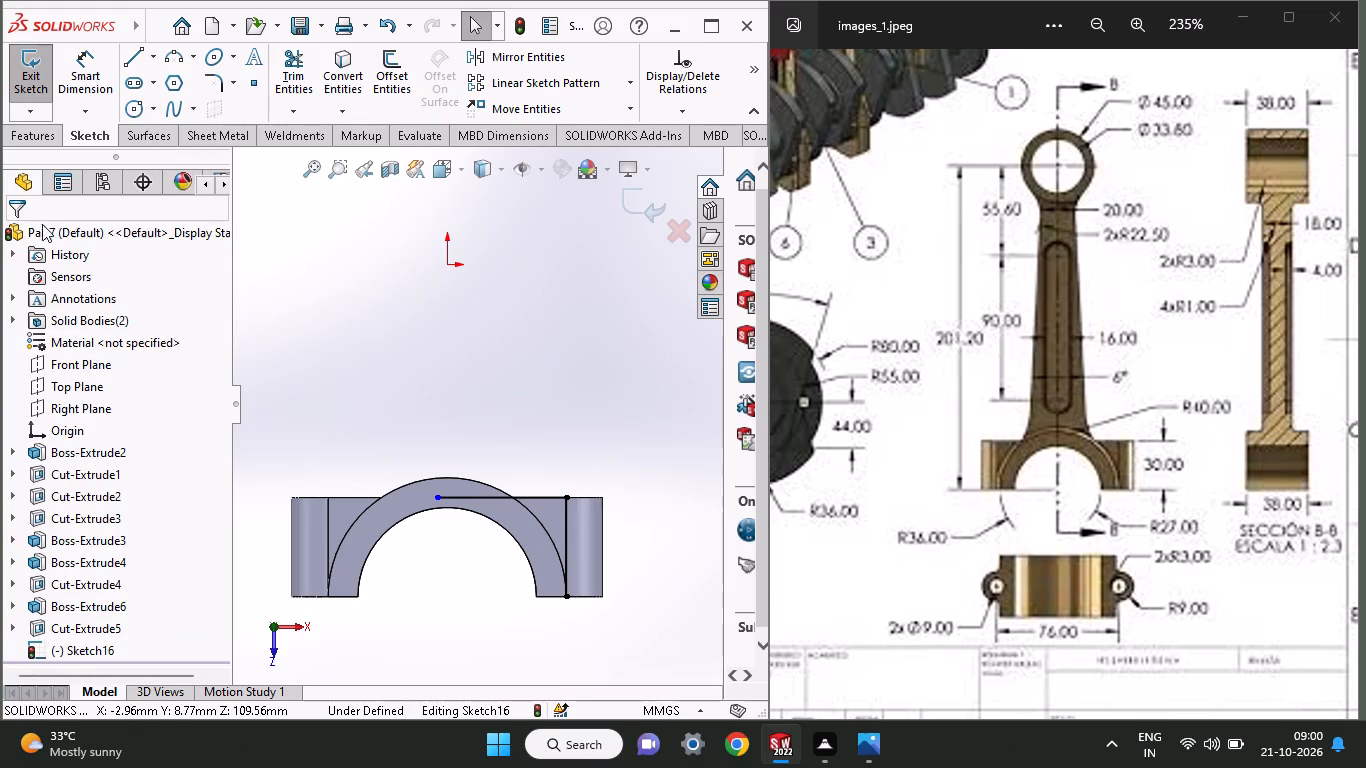
{"action": "left_click", "coordinate": [139, 103]}
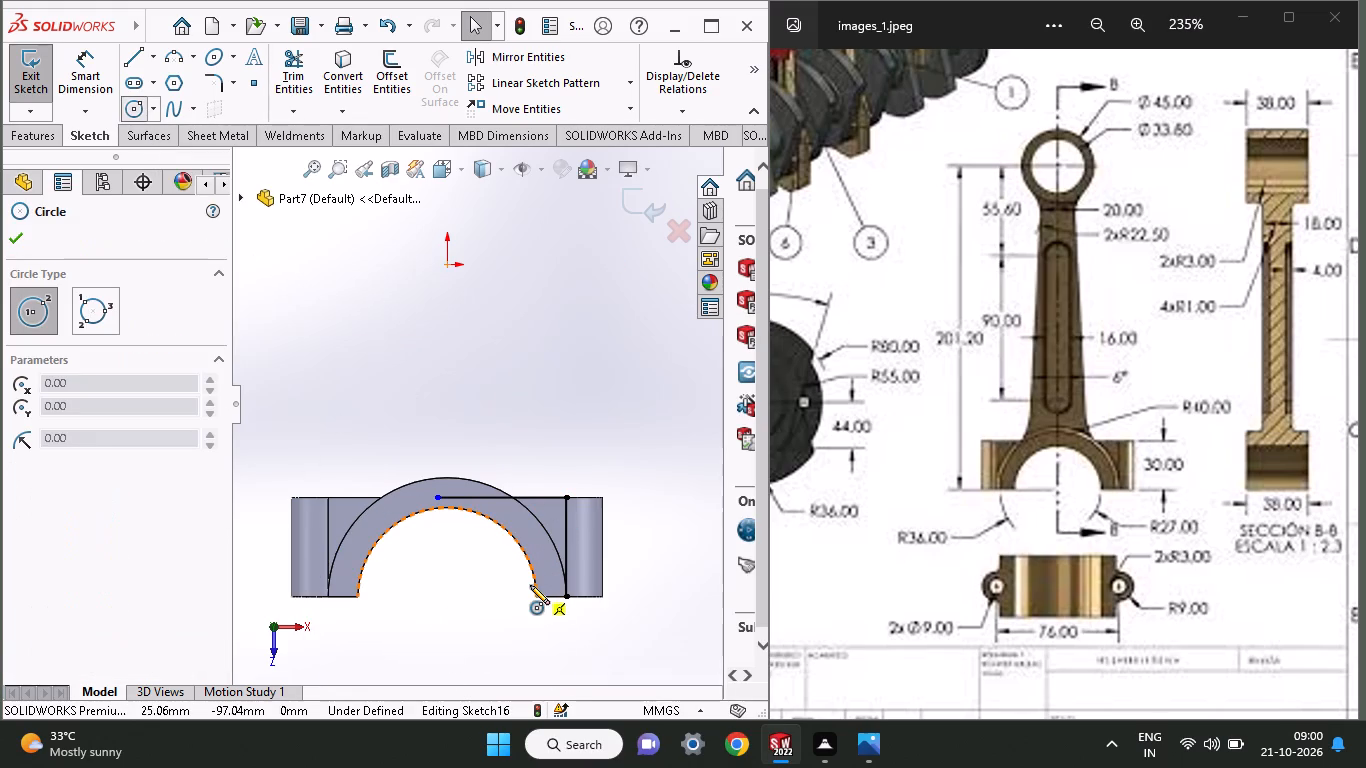
{"action": "left_click", "coordinate": [444, 594]}
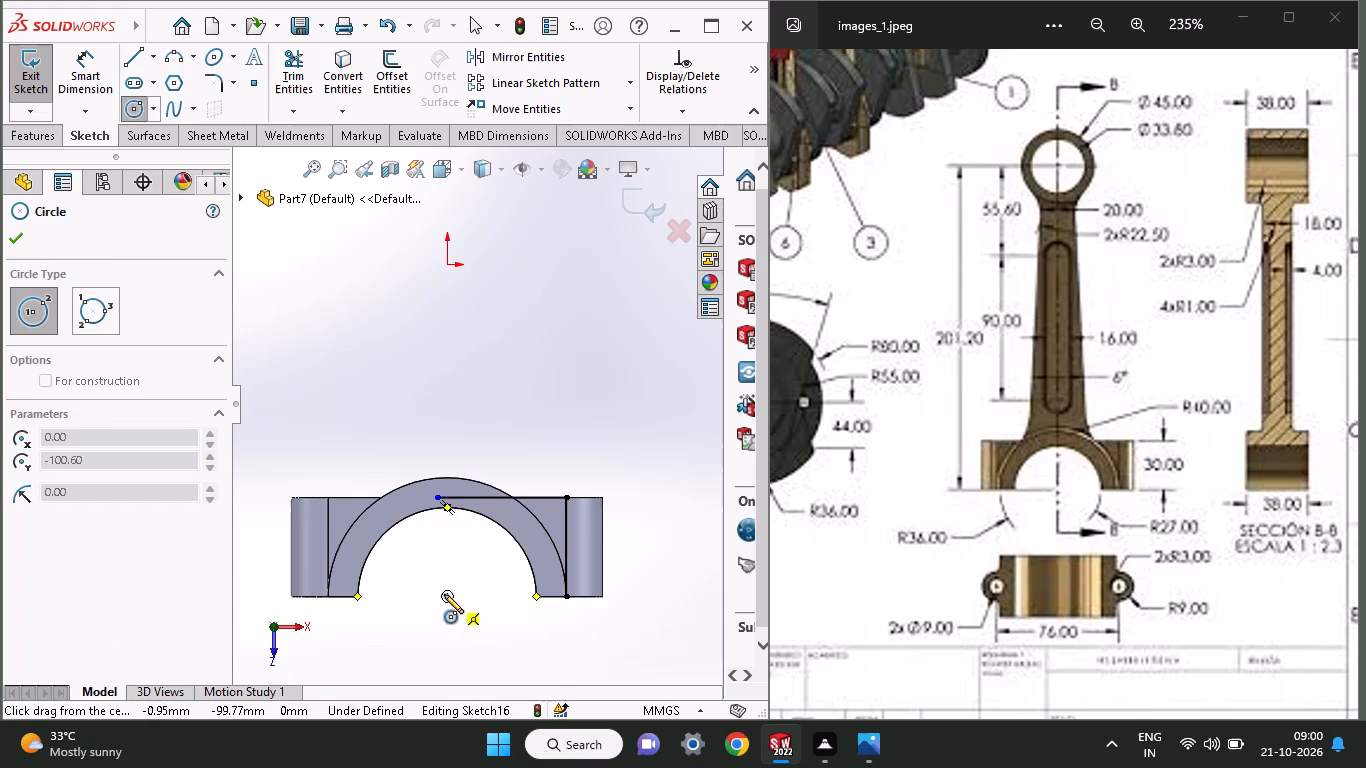
{"action": "left_click", "coordinate": [547, 529]}
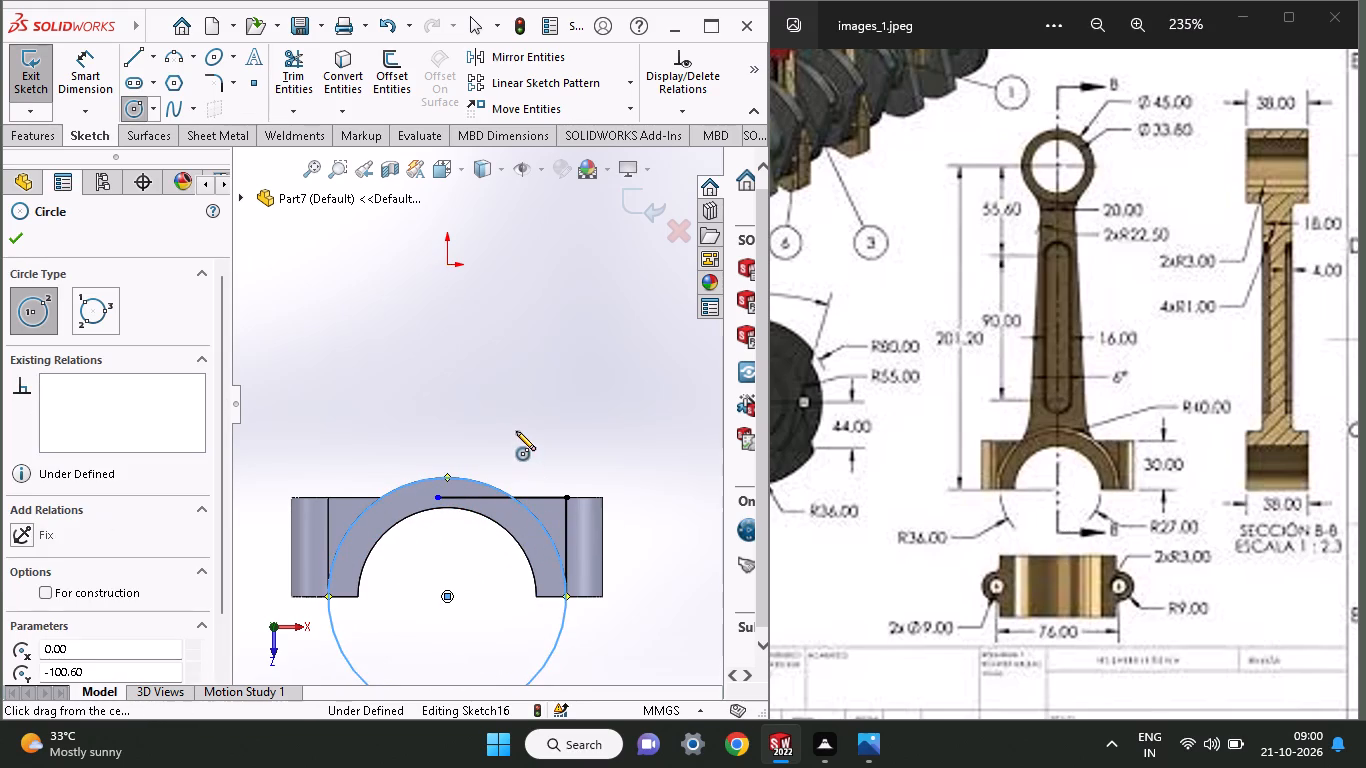
{"action": "right_click", "coordinate": [516, 431]}
{"action": "left_click", "coordinate": [530, 438]}
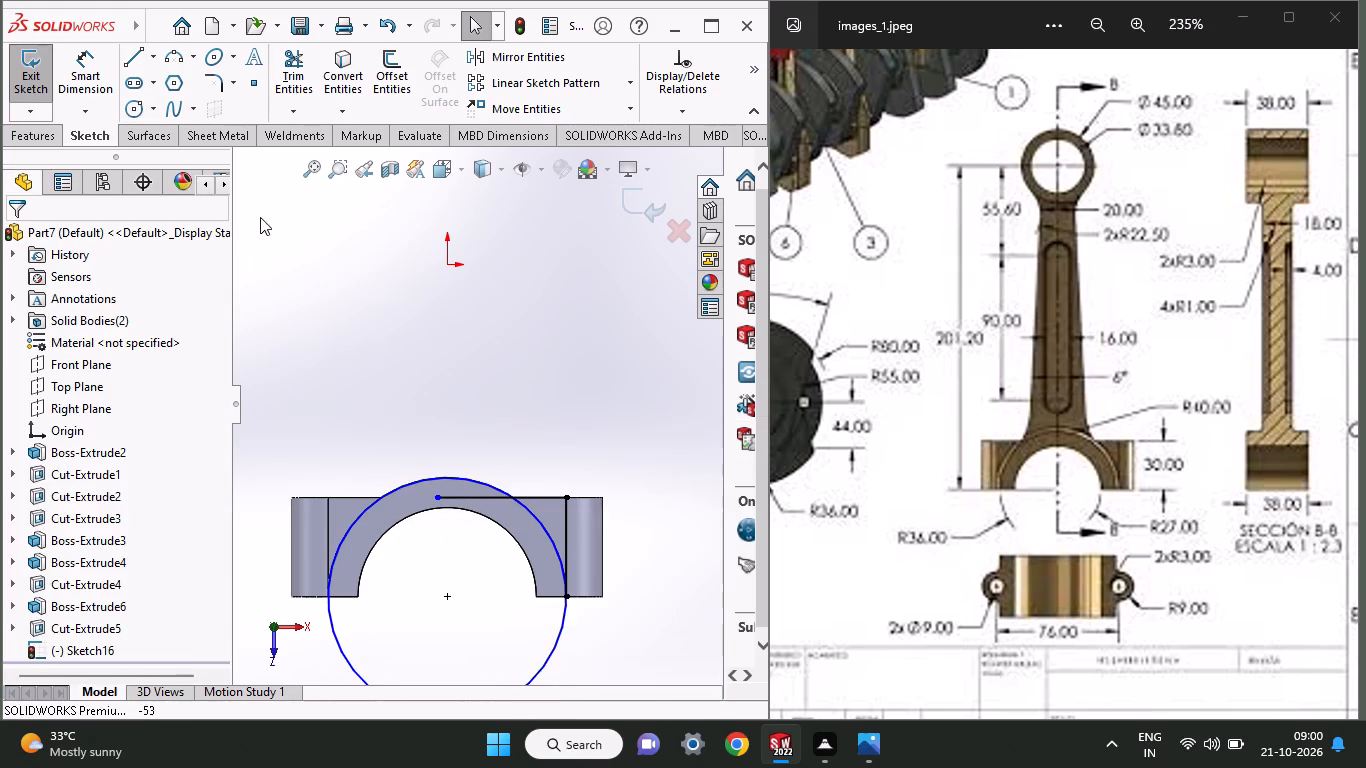
Trim the circle and horizontal line to leave a closed corner profile between the ring's outer arc and the bolt boss.
{"action": "left_click", "coordinate": [299, 47]}
{"action": "left_click_drag", "start_coordinate": [470, 519], "coordinate": [473, 507]}
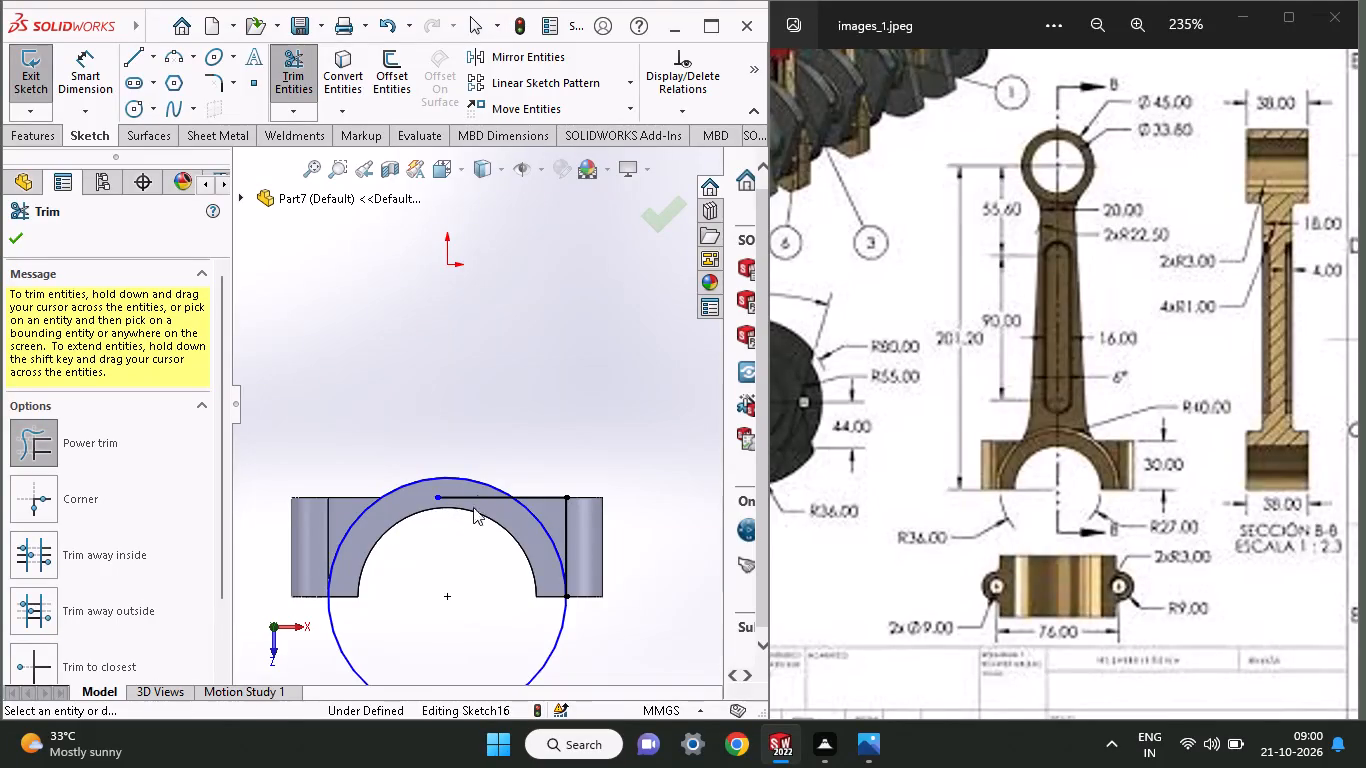
{"action": "left_click_drag", "start_coordinate": [473, 507], "coordinate": [486, 456]}
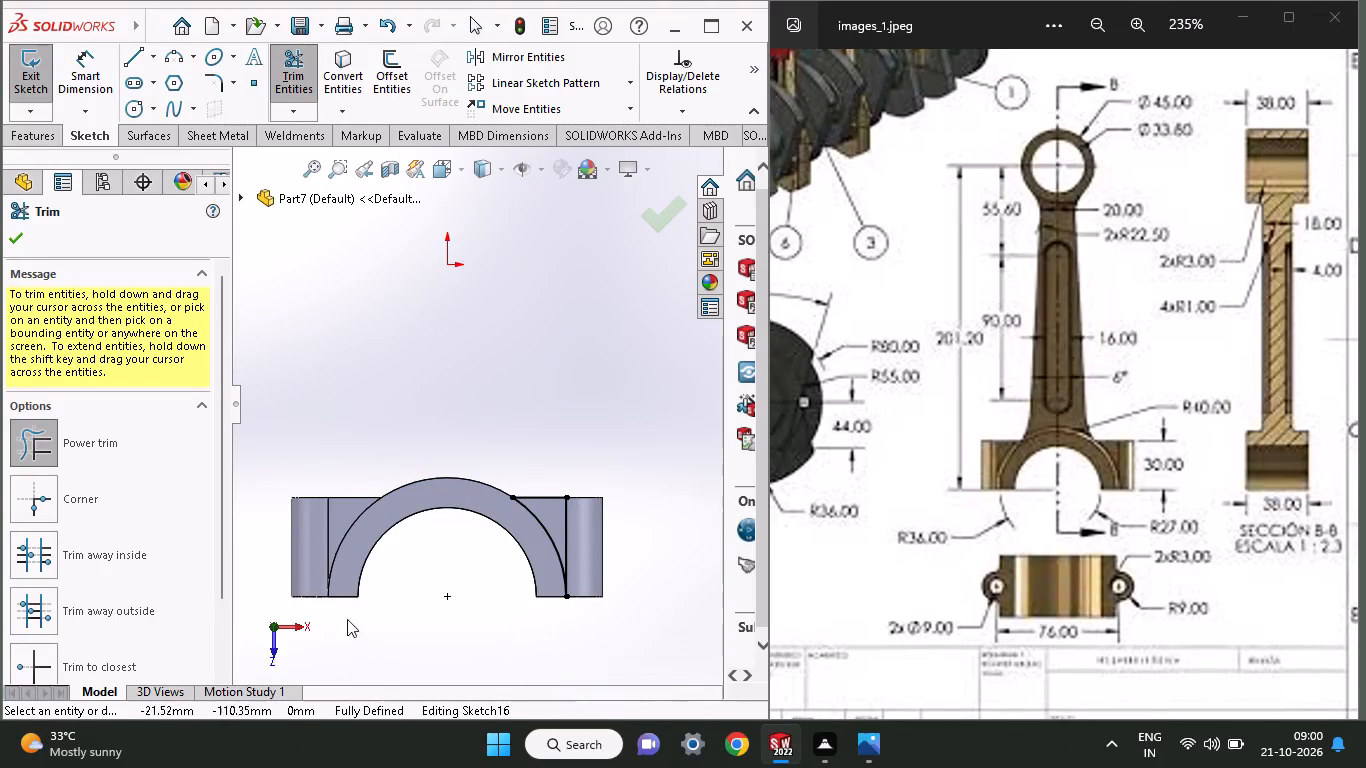
Extrude the corner profile as a merged boss up to the half ring's outer arc edge.
{"action": "left_click", "coordinate": [52, 142]}
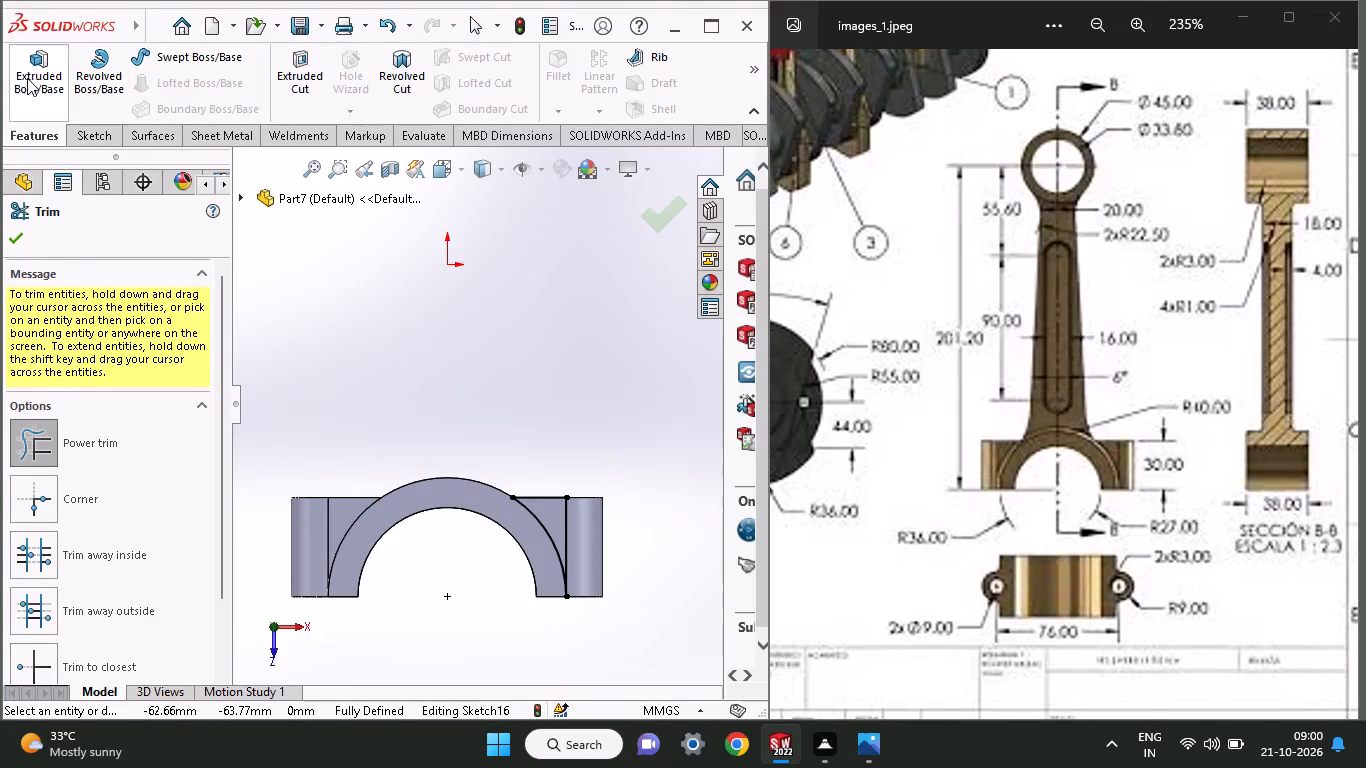
{"action": "left_click", "coordinate": [27, 78]}
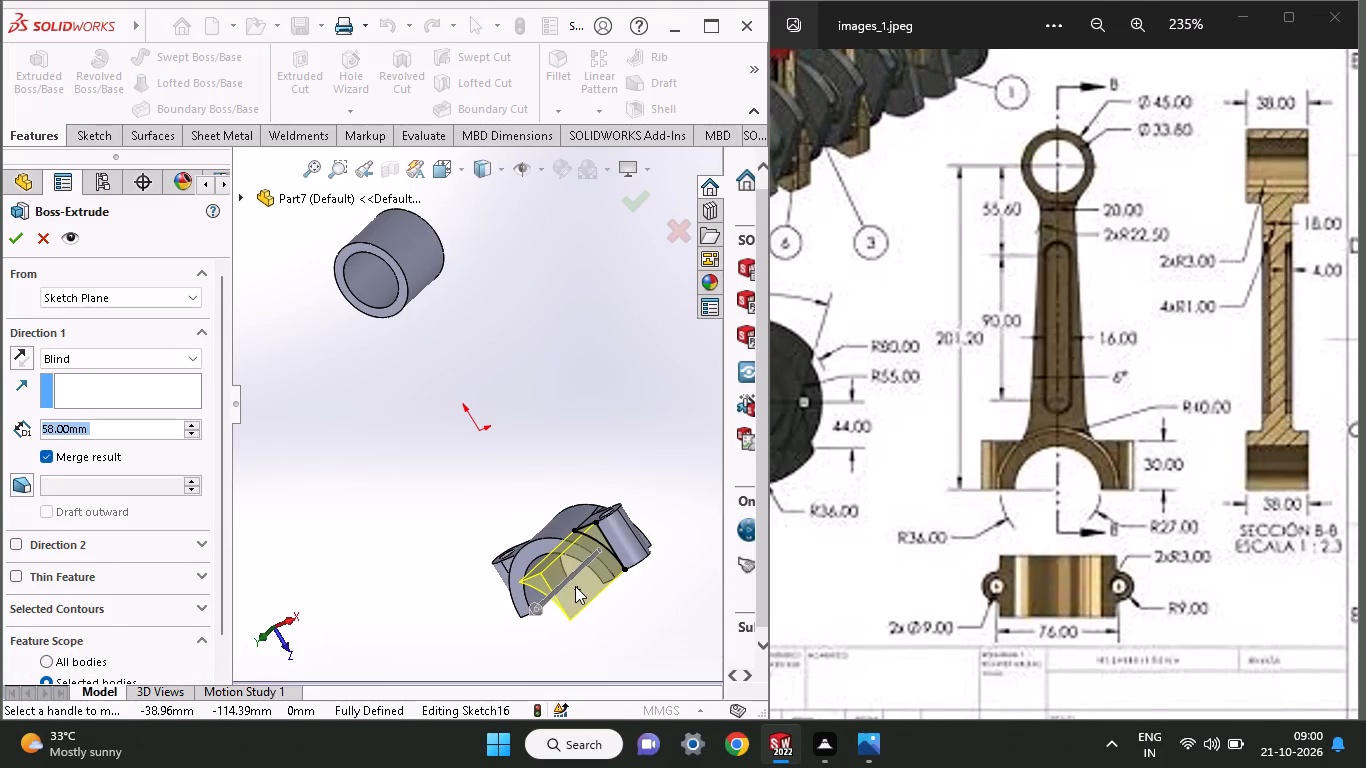
{"action": "left_click", "coordinate": [548, 540]}
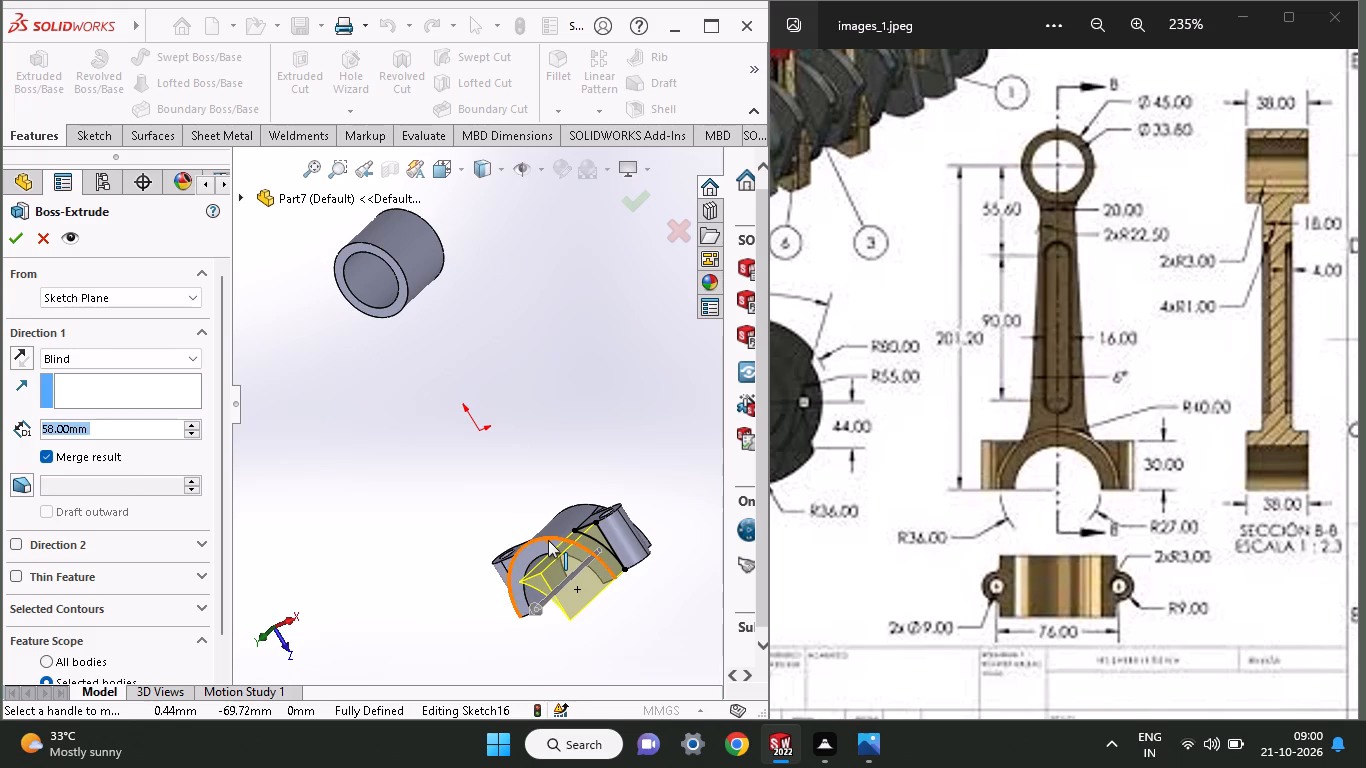
{"action": "left_click", "coordinate": [20, 243]}
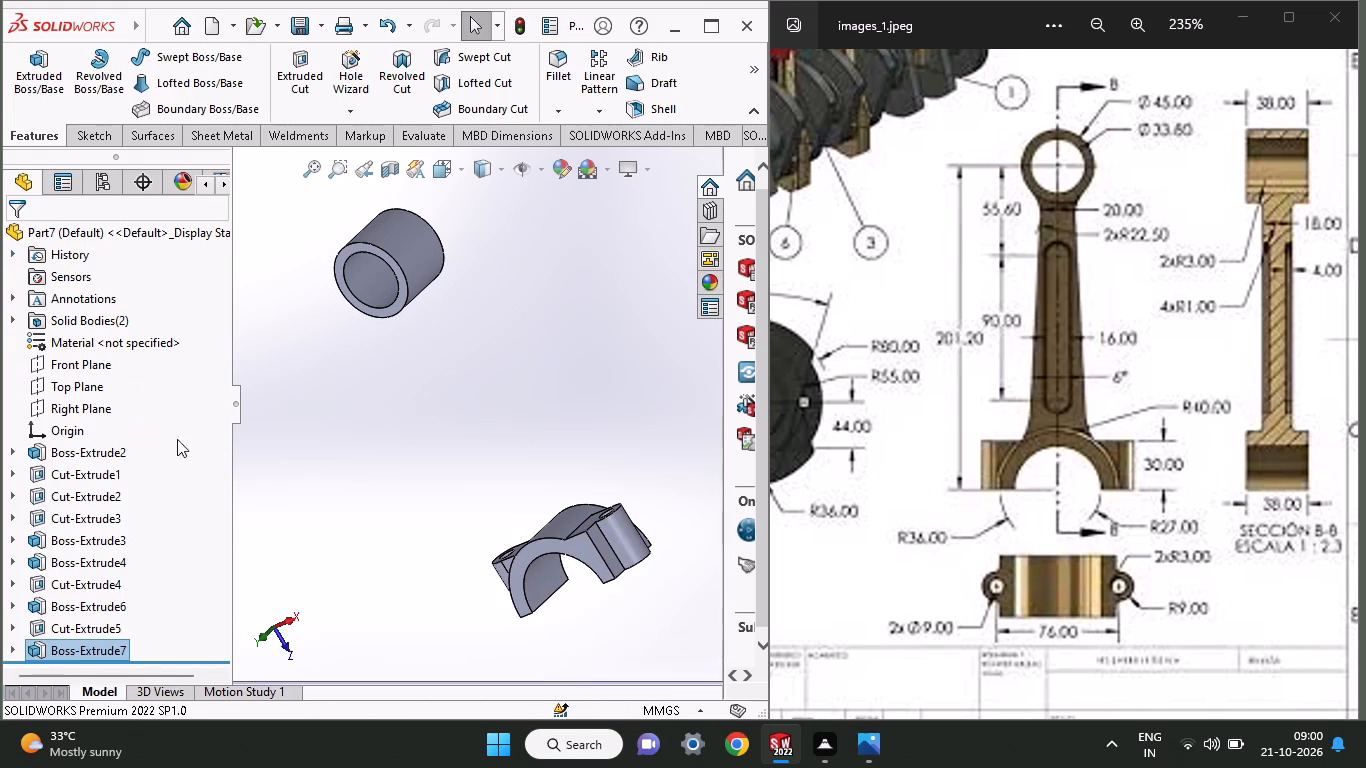
Start a sketch on the opposite side's recessed corner face and draw its vertical edge and a horizontal line to the ring's outer arc.
{"action": "middle_click_drag", "start_coordinate": [466, 442], "coordinate": [523, 486]}
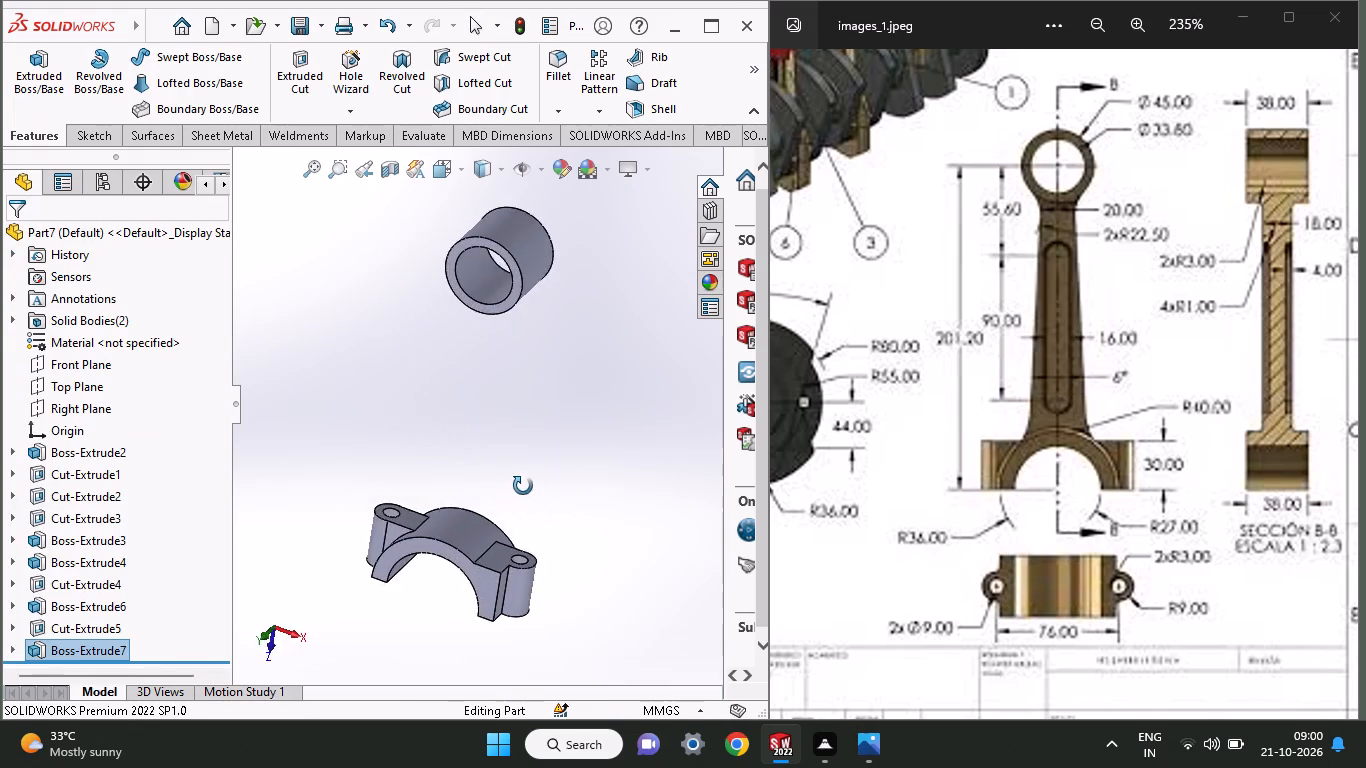
{"action": "middle_click_drag", "start_coordinate": [523, 486], "coordinate": [333, 503]}
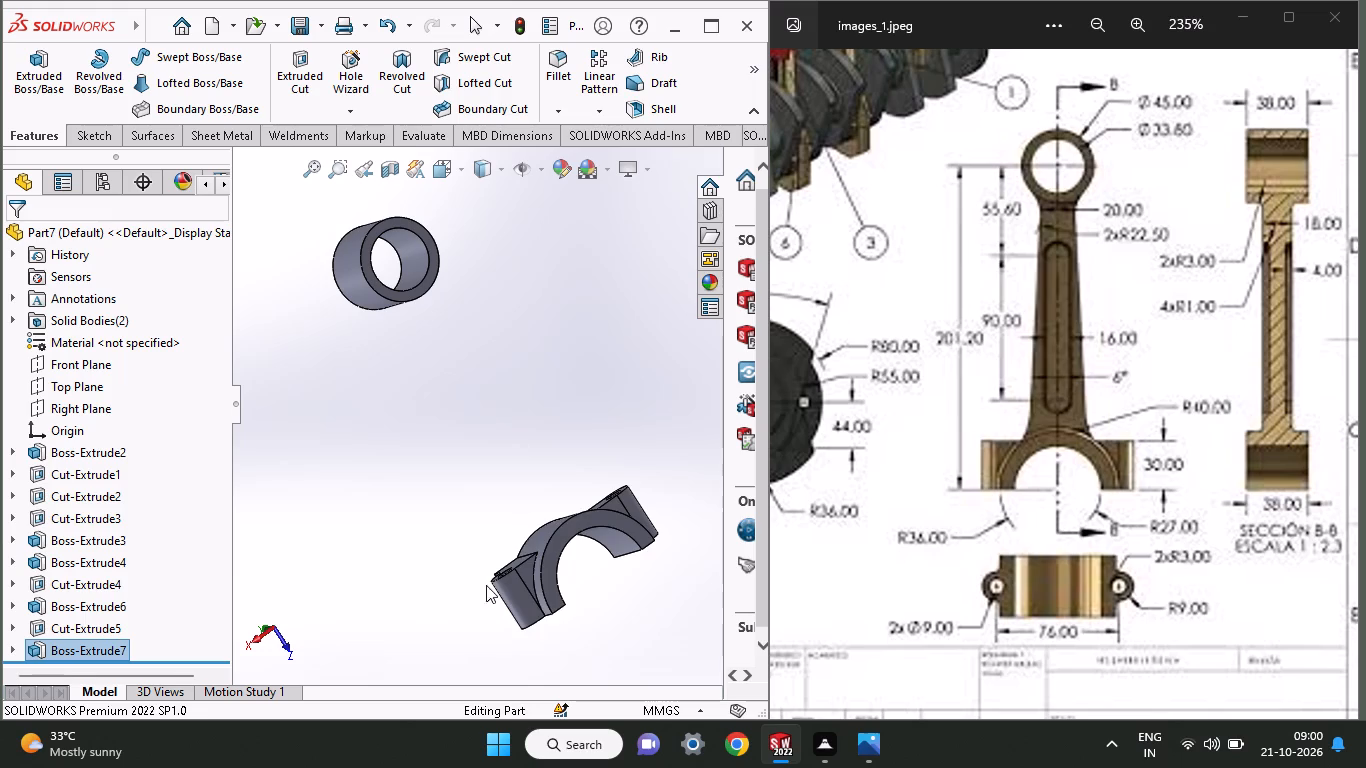
{"action": "left_click", "coordinate": [530, 575]}
{"action": "left_click", "coordinate": [613, 515]}
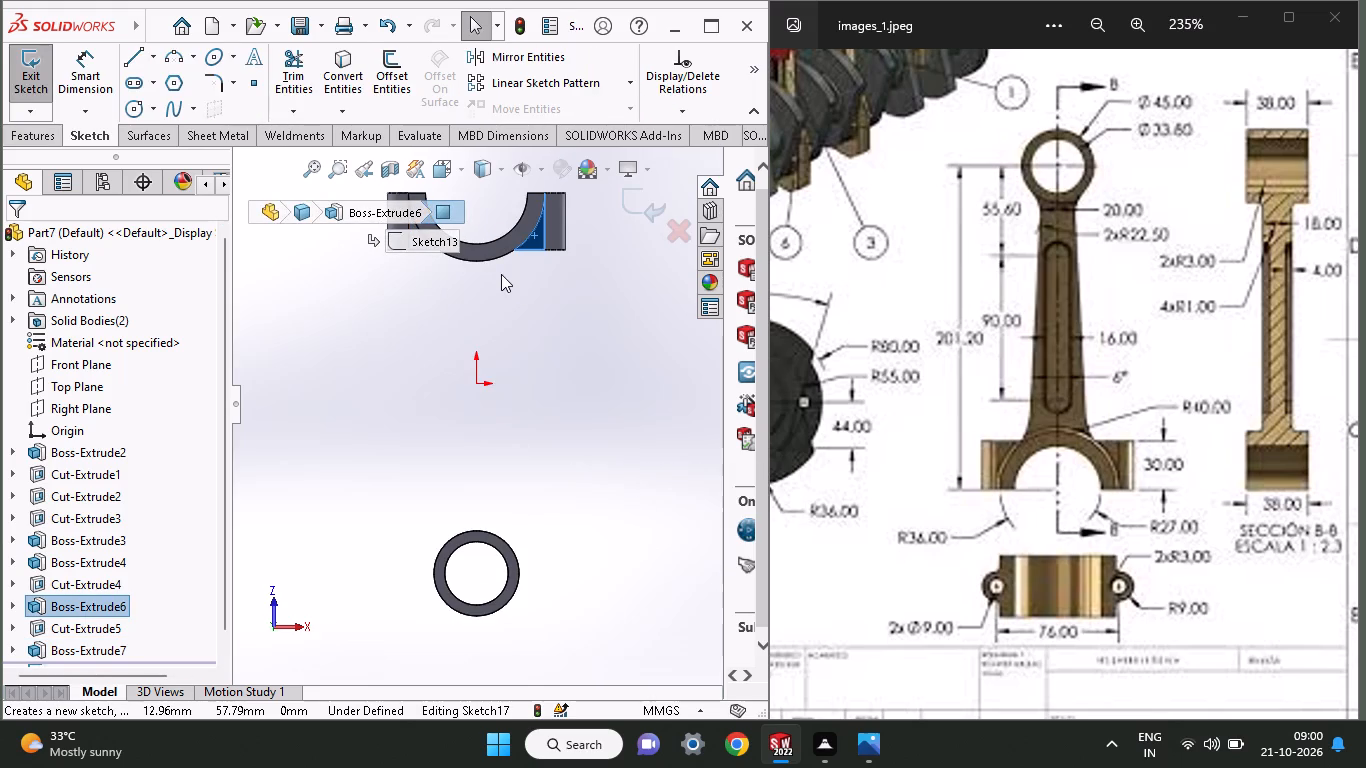
{"action": "scroll", "coordinate": [501, 274], "scroll_direction": "up", "scroll_amount": 2, "text": "ctrl"}
{"action": "scroll", "coordinate": [501, 274], "scroll_direction": "down", "scroll_amount": 10, "text": "ctrl"}
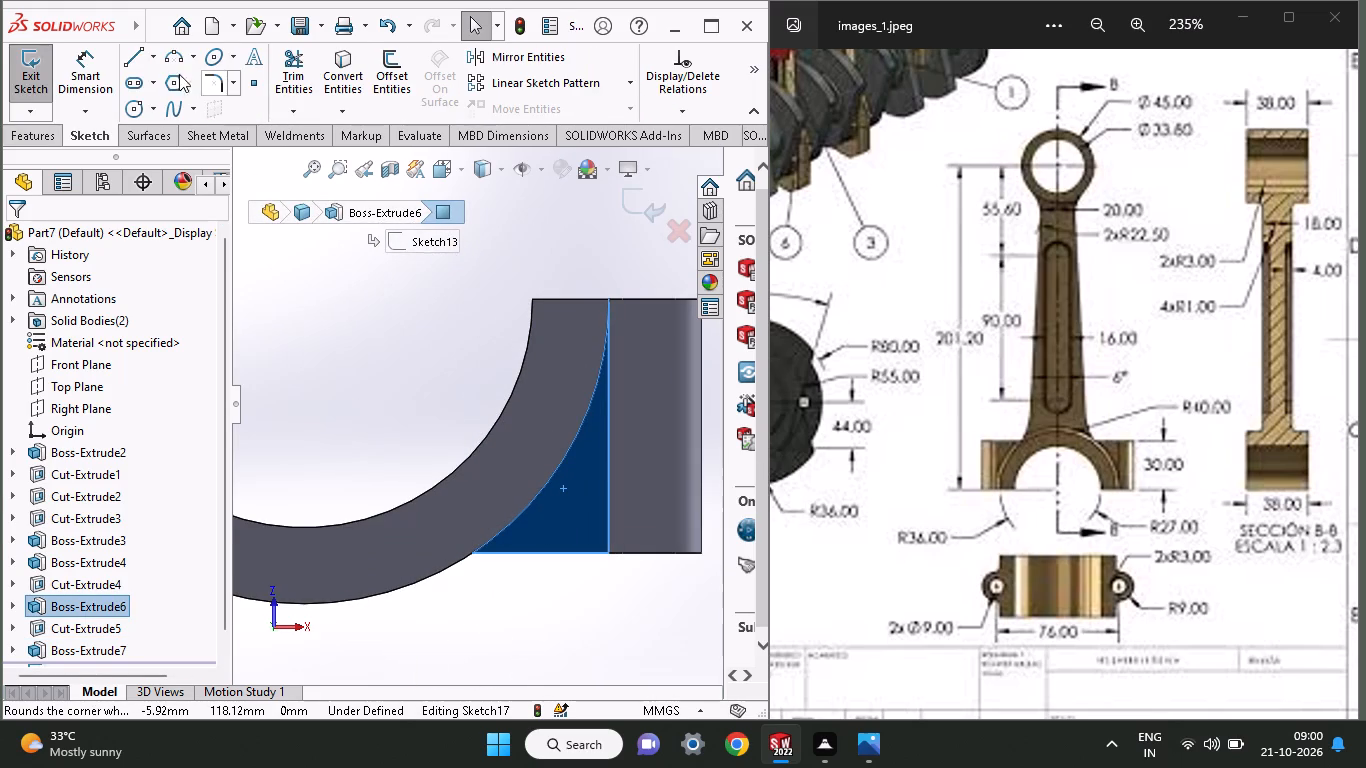
{"action": "left_click", "coordinate": [132, 49]}
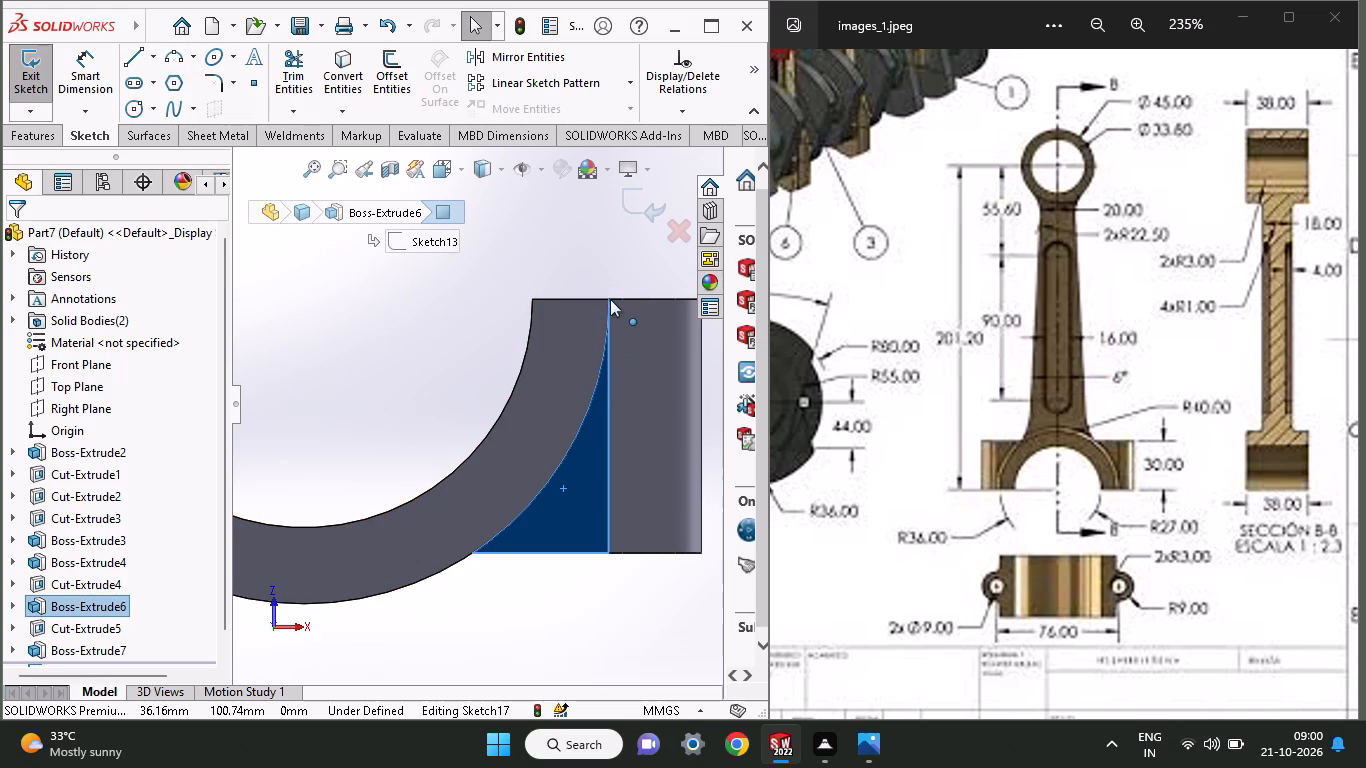
{"action": "left_click", "coordinate": [123, 52]}
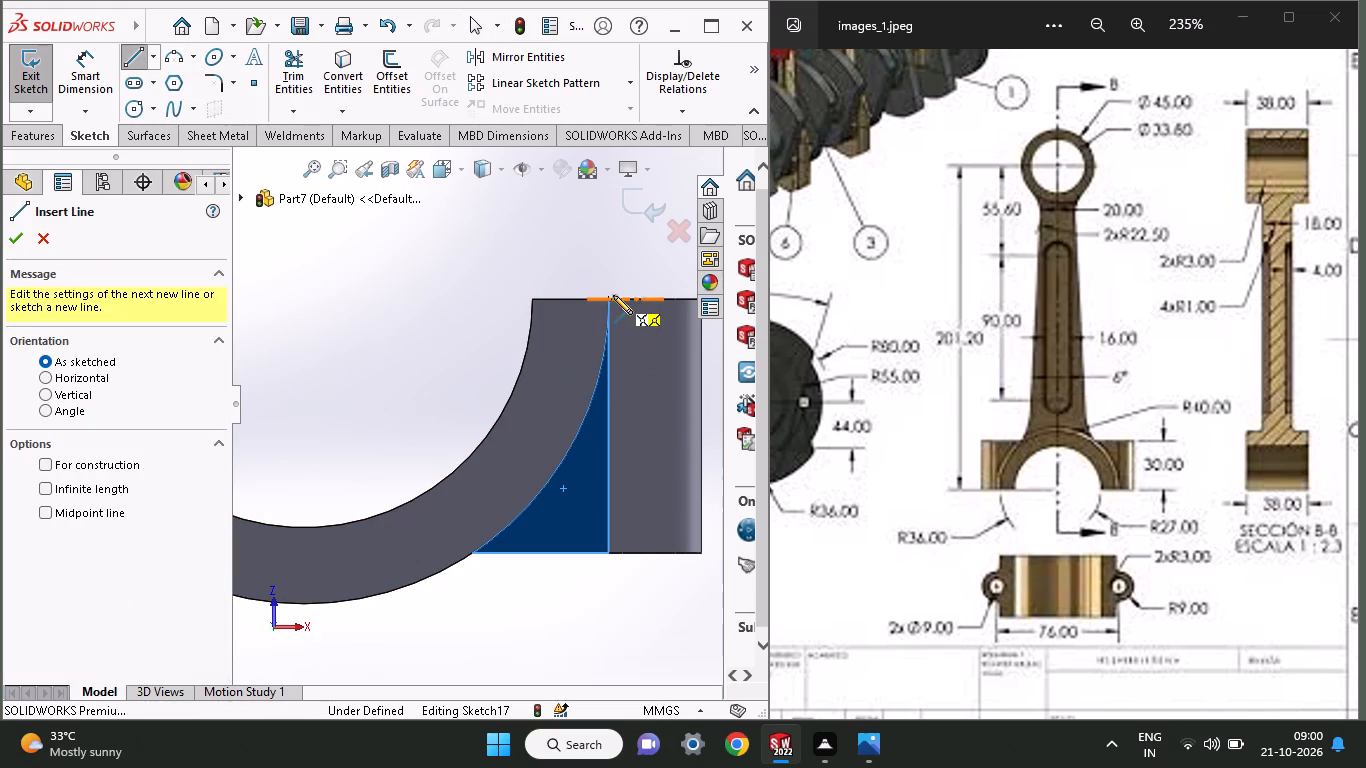
{"action": "left_click", "coordinate": [610, 299]}
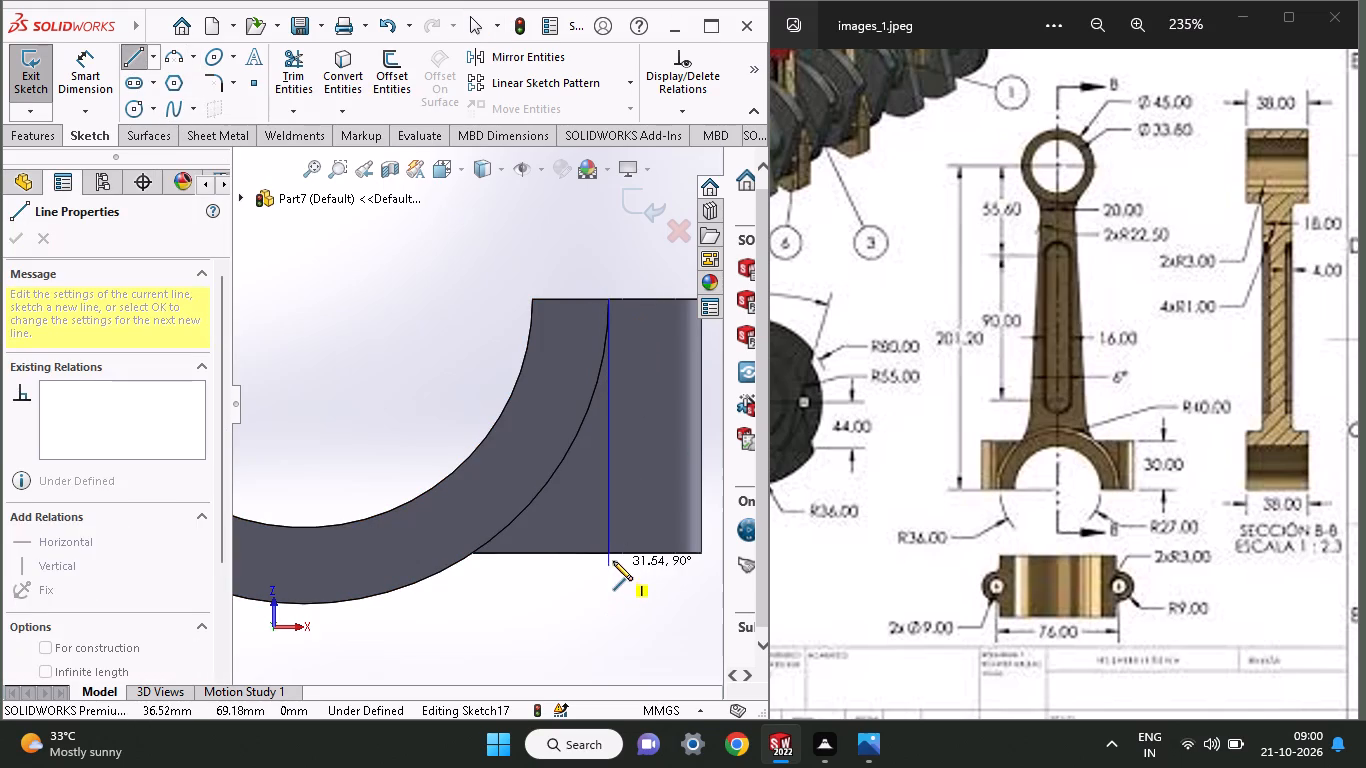
{"action": "left_click", "coordinate": [612, 553]}
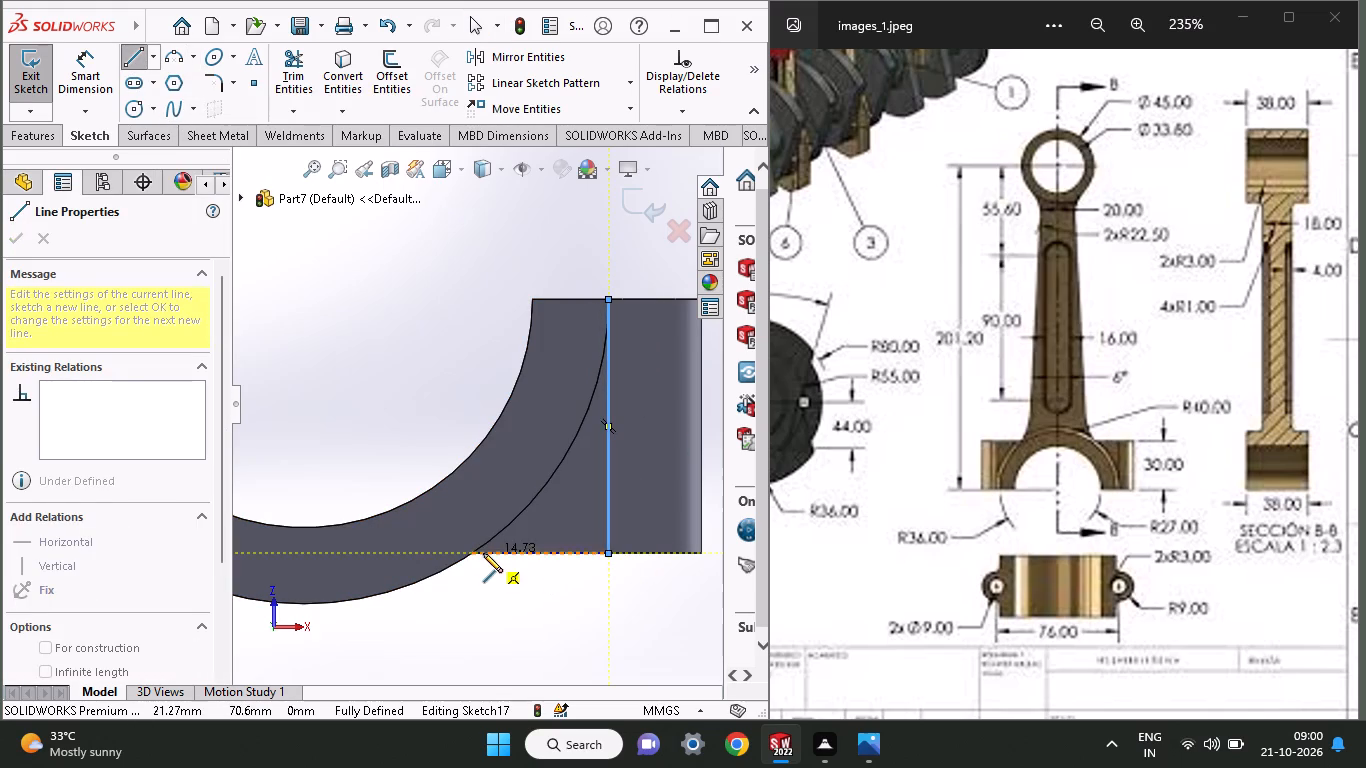
{"action": "left_click", "coordinate": [470, 552]}
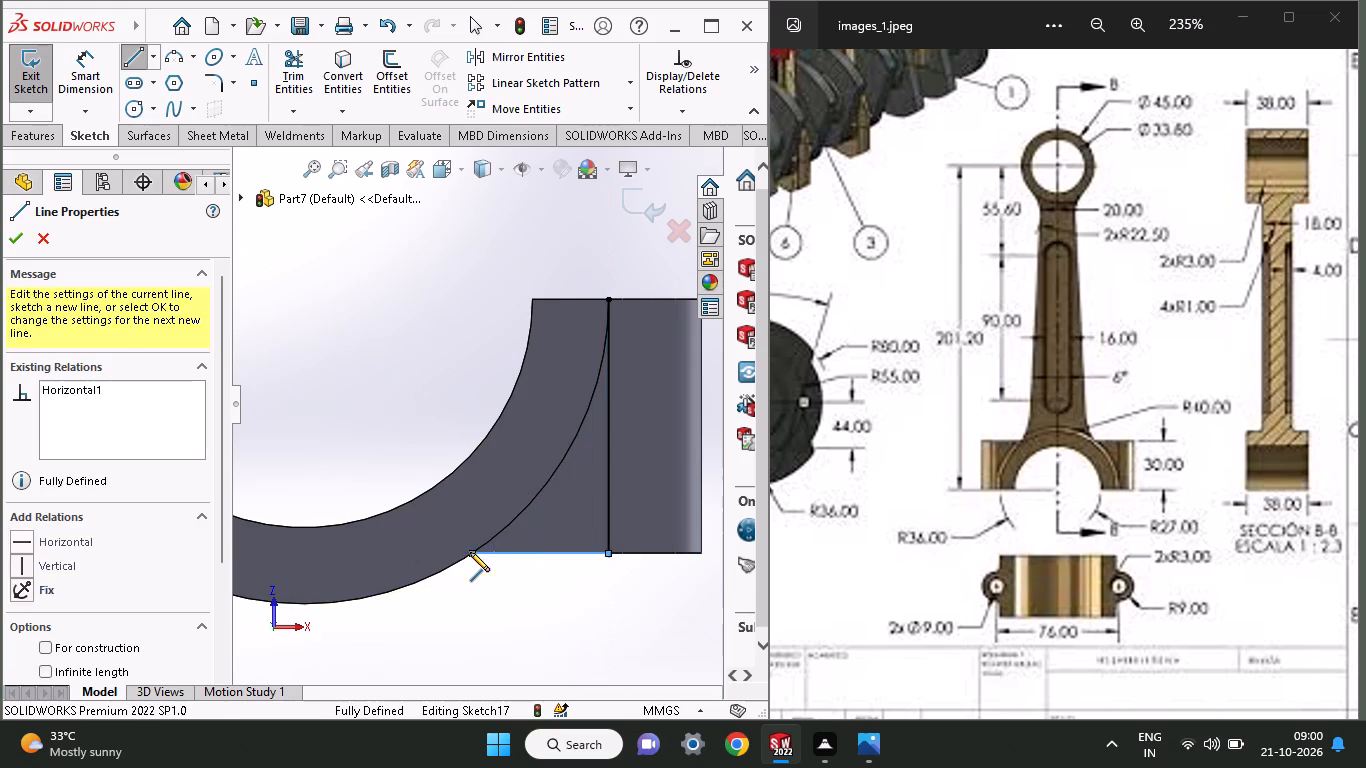
{"action": "right_click", "coordinate": [494, 592]}
{"action": "left_click", "coordinate": [525, 535]}
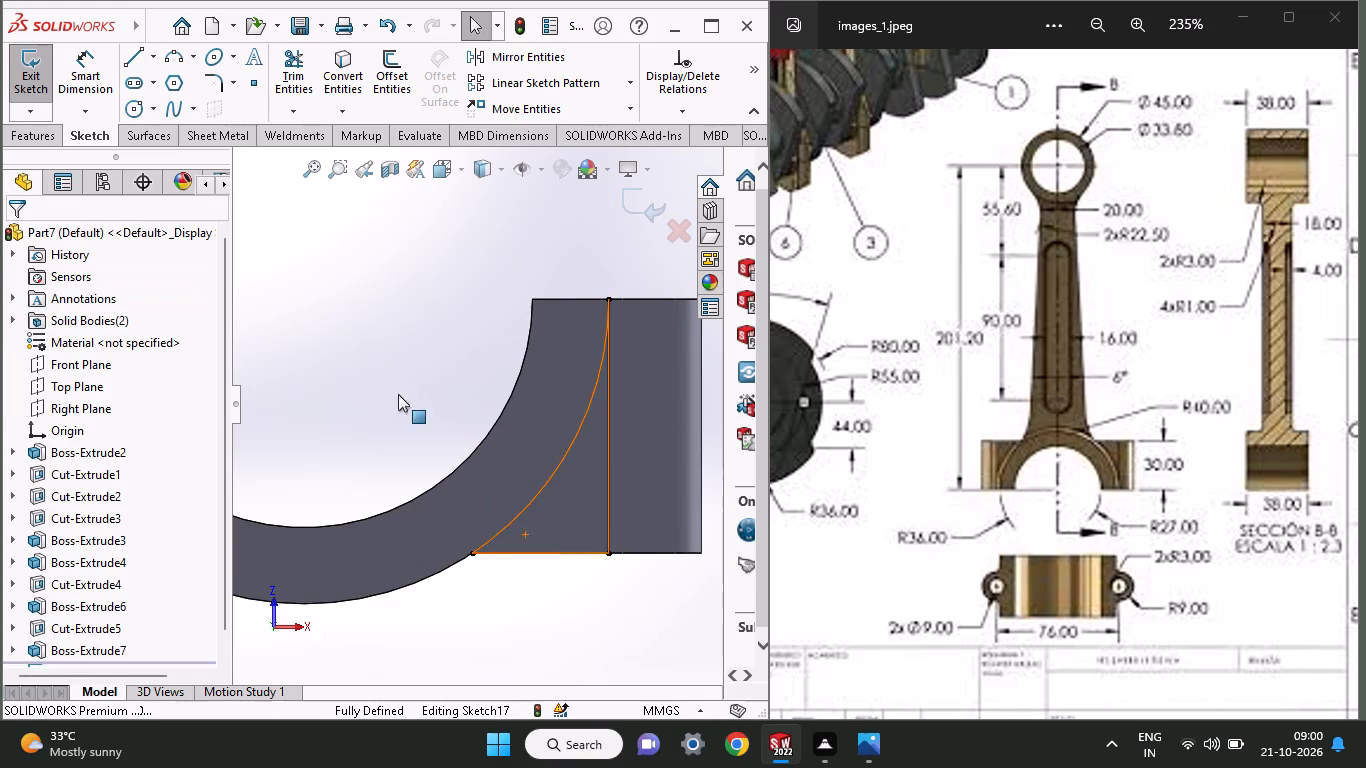
Close the corner profile with a three-point arc along the ring's outer edge, joining the two lines' free ends.
{"action": "left_click", "coordinate": [172, 65]}
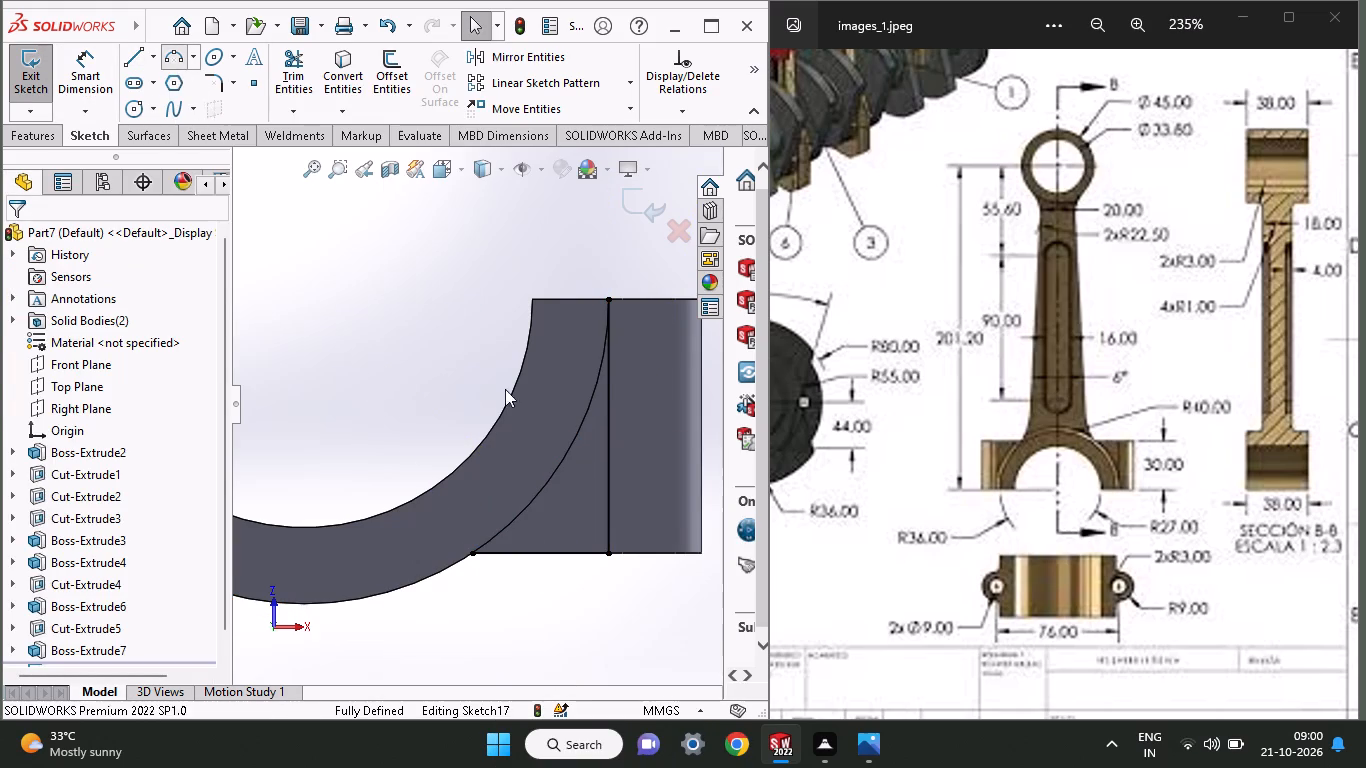
{"action": "left_click", "coordinate": [612, 300]}
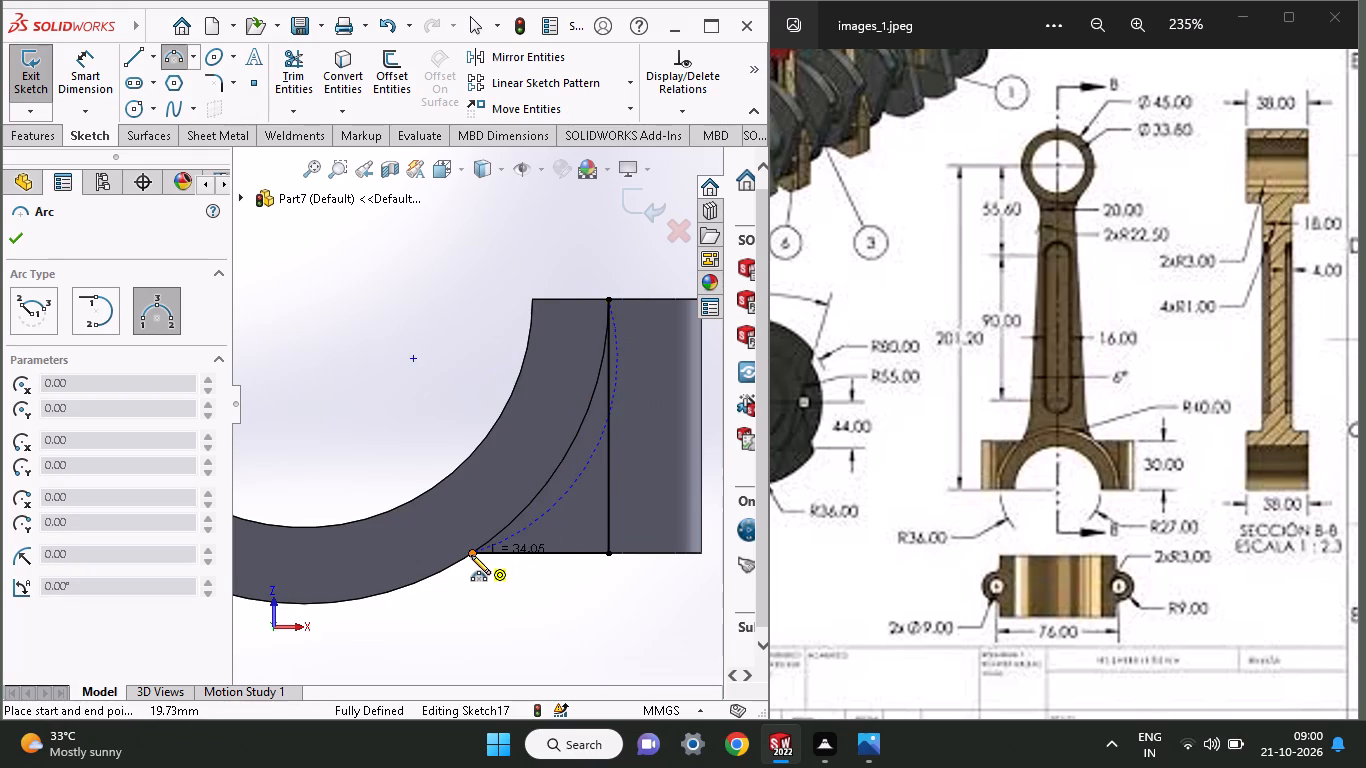
{"action": "left_click", "coordinate": [471, 555]}
{"action": "left_click", "coordinate": [550, 479]}
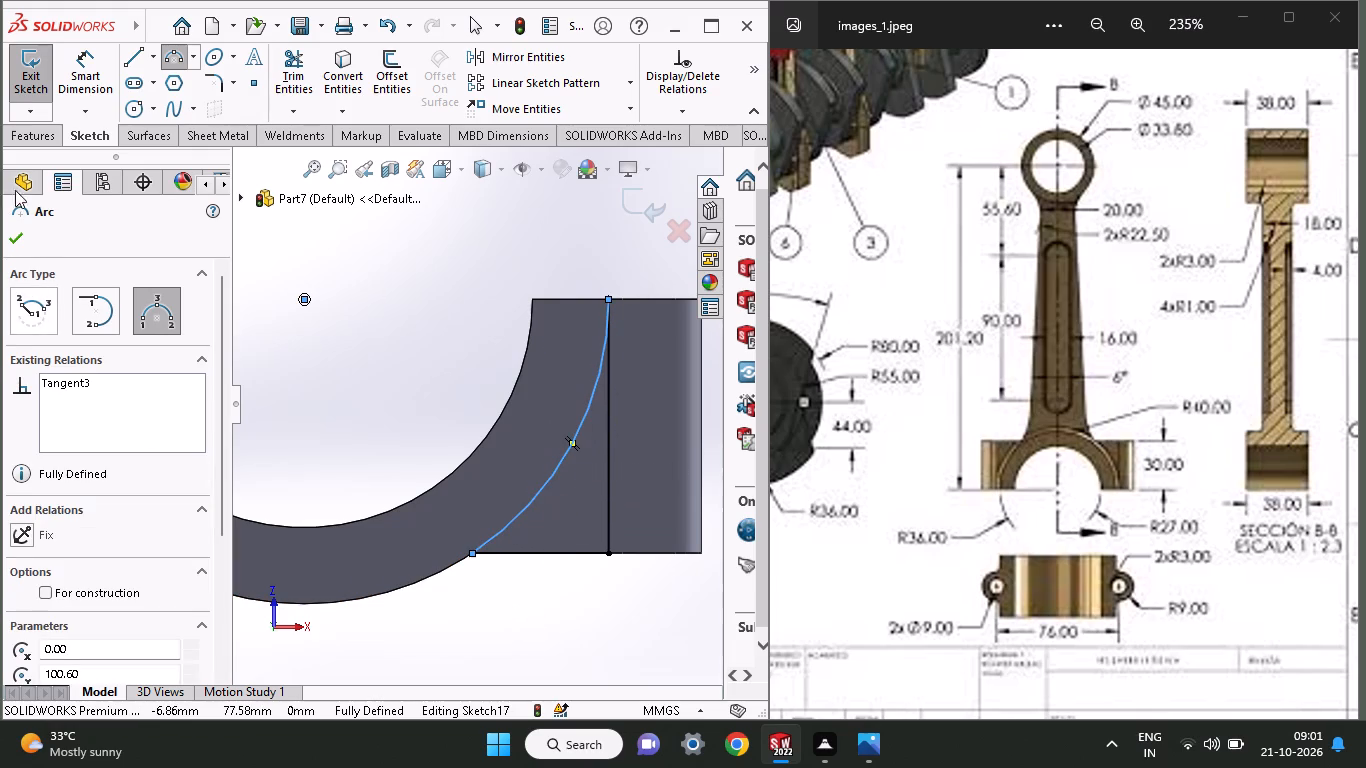
Extrude the closed corner profile as a merged boss up to the half ring's 36 mm radius outer edge.
{"action": "left_click", "coordinate": [42, 132]}
{"action": "left_click", "coordinate": [39, 66]}
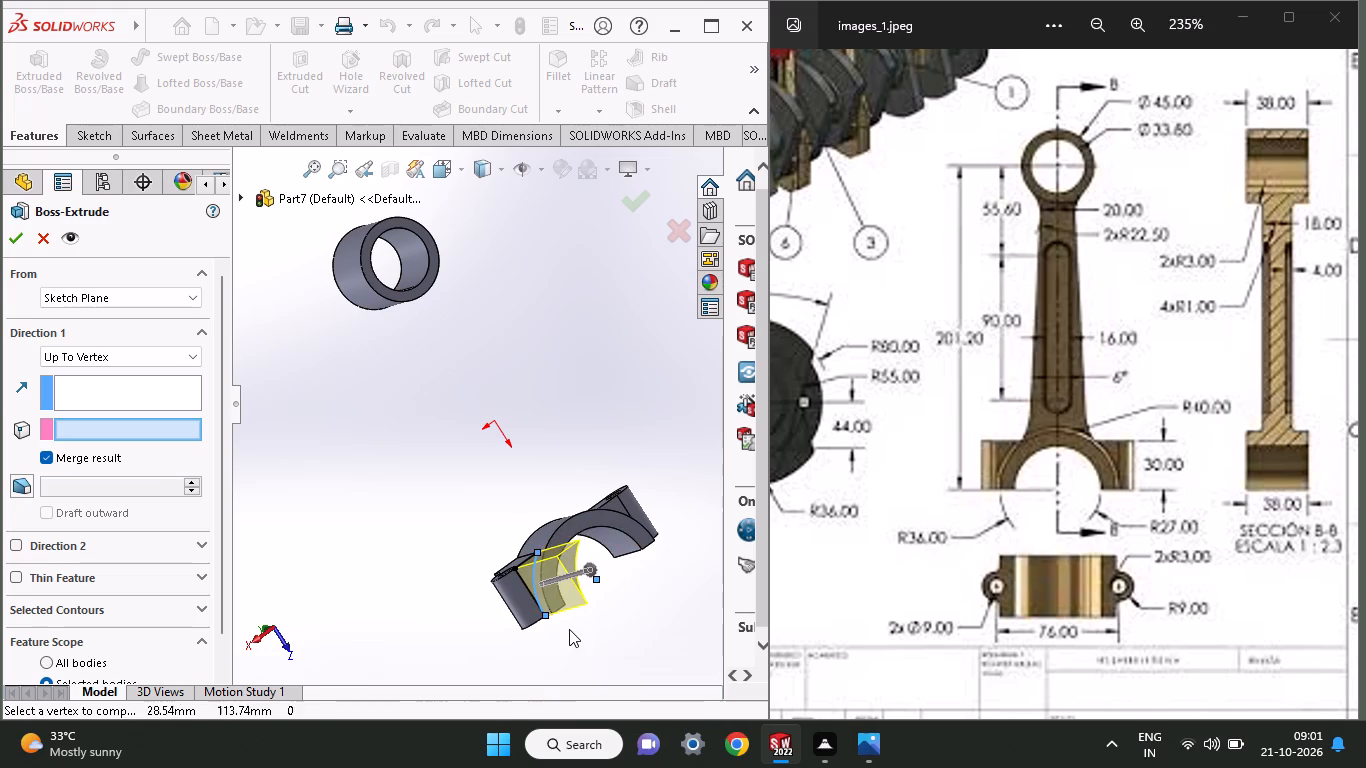
{"action": "middle_click_drag", "start_coordinate": [569, 629], "coordinate": [603, 659]}
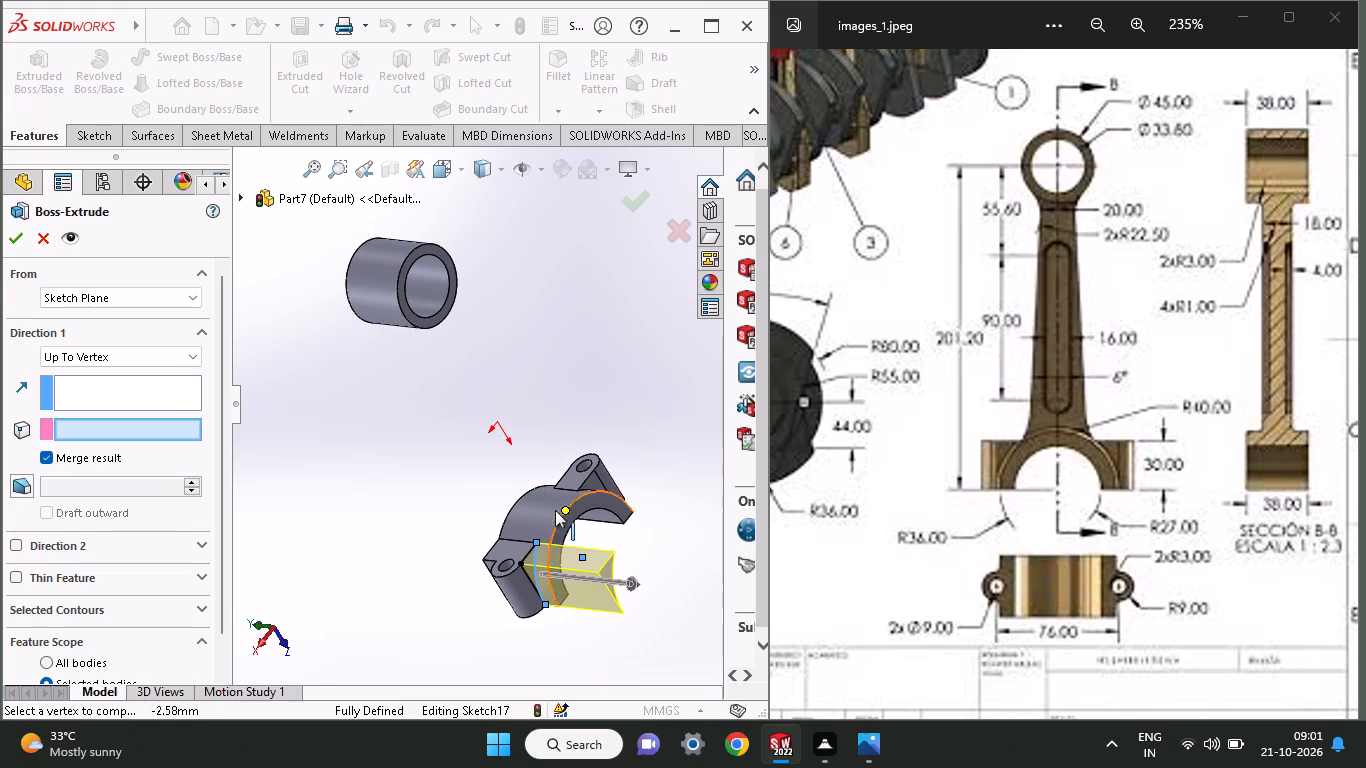
{"action": "left_click", "coordinate": [555, 530]}
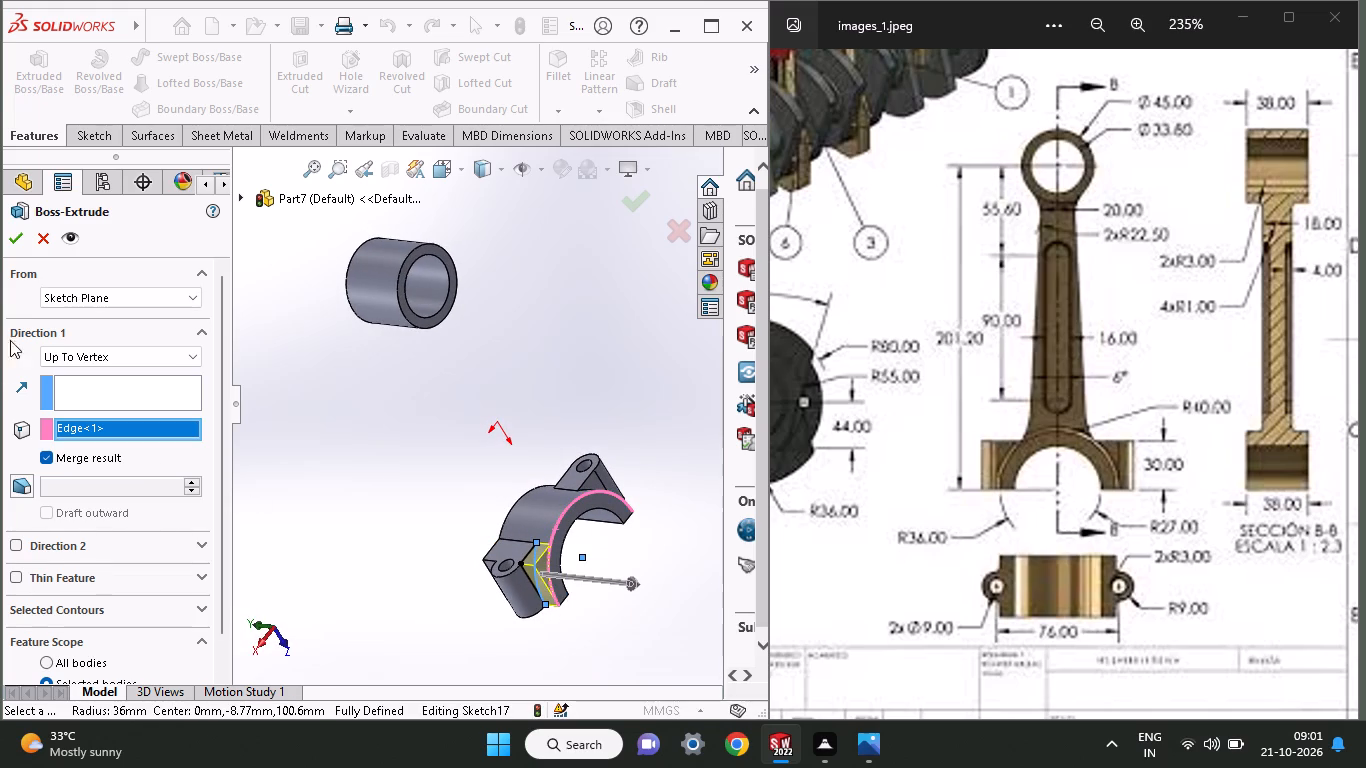
{"action": "left_click", "coordinate": [13, 235]}
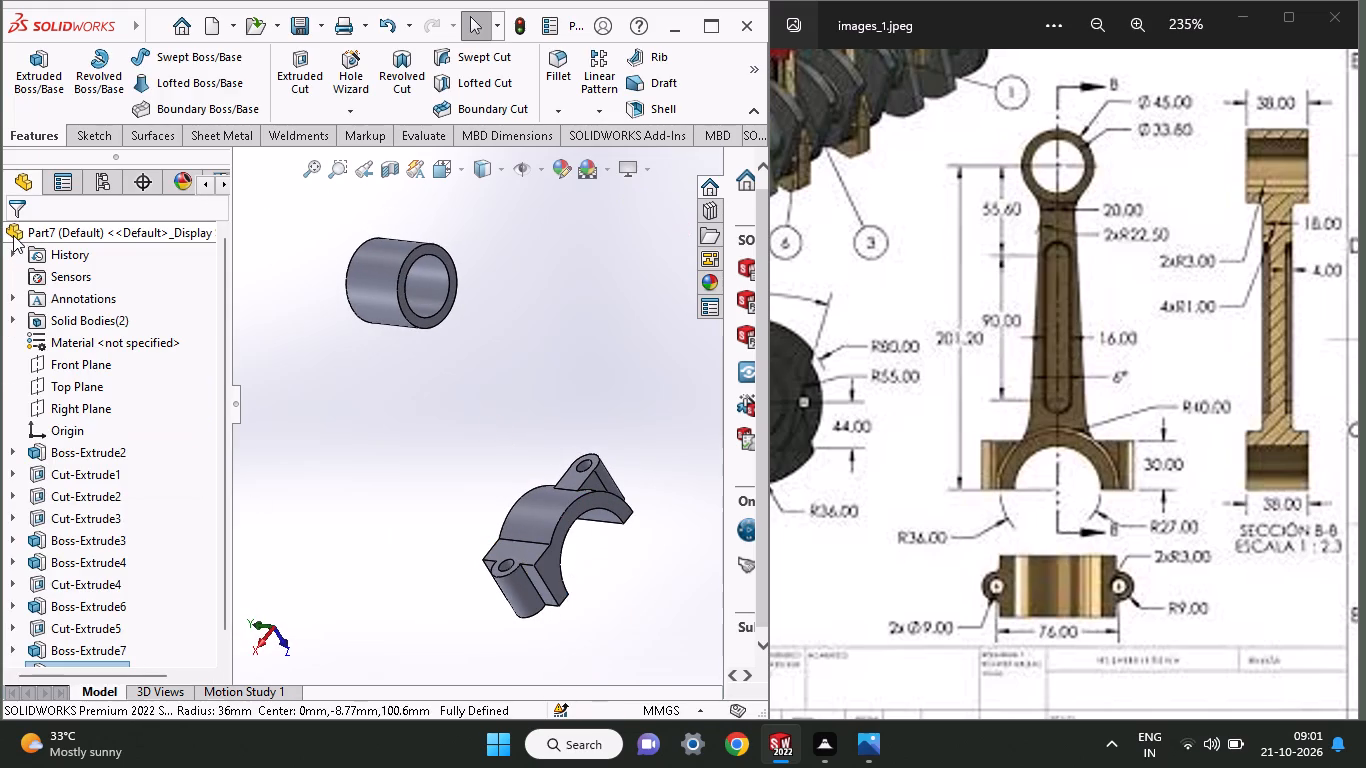
Examine the big-end half ring and its filled corners beside the bolt bosses from several sides.
{"action": "middle_click_drag", "start_coordinate": [603, 617], "coordinate": [622, 613]}
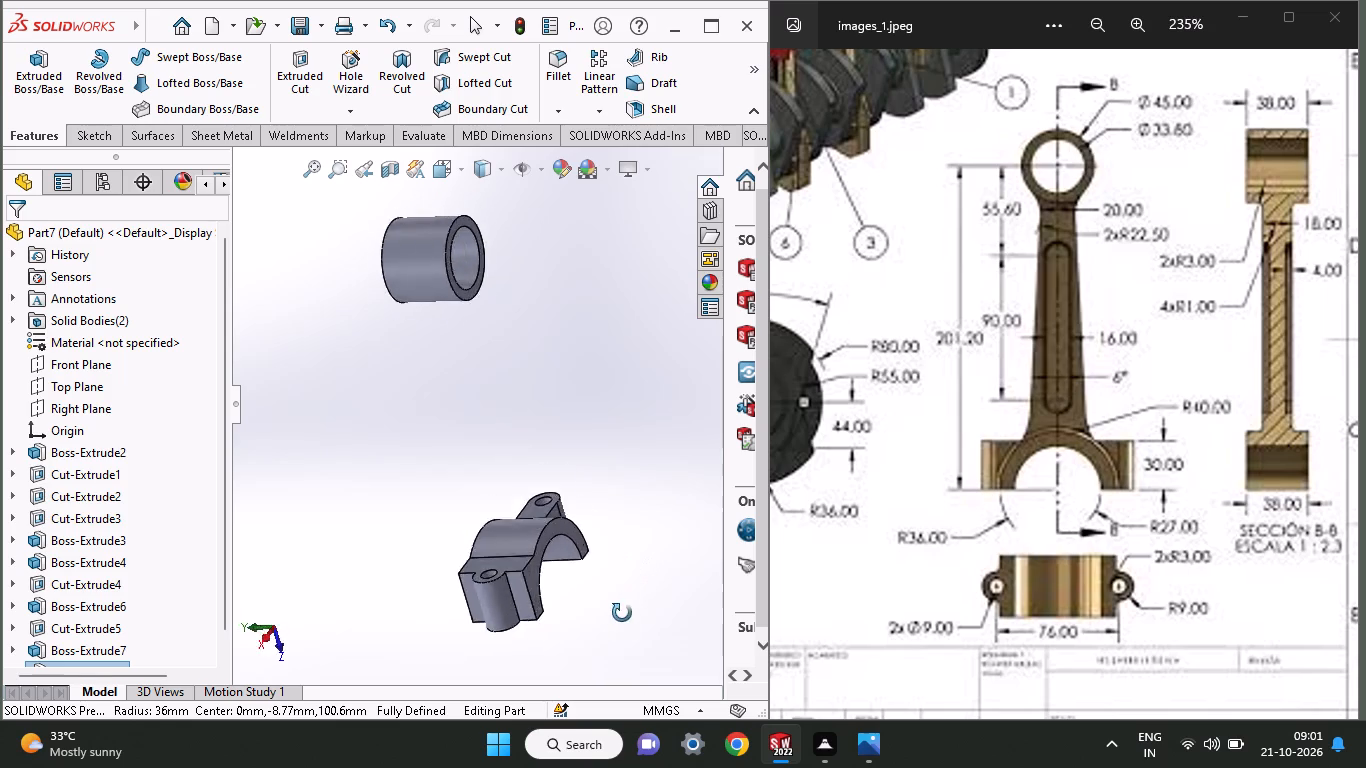
{"action": "middle_click_drag", "start_coordinate": [622, 613], "coordinate": [489, 599]}
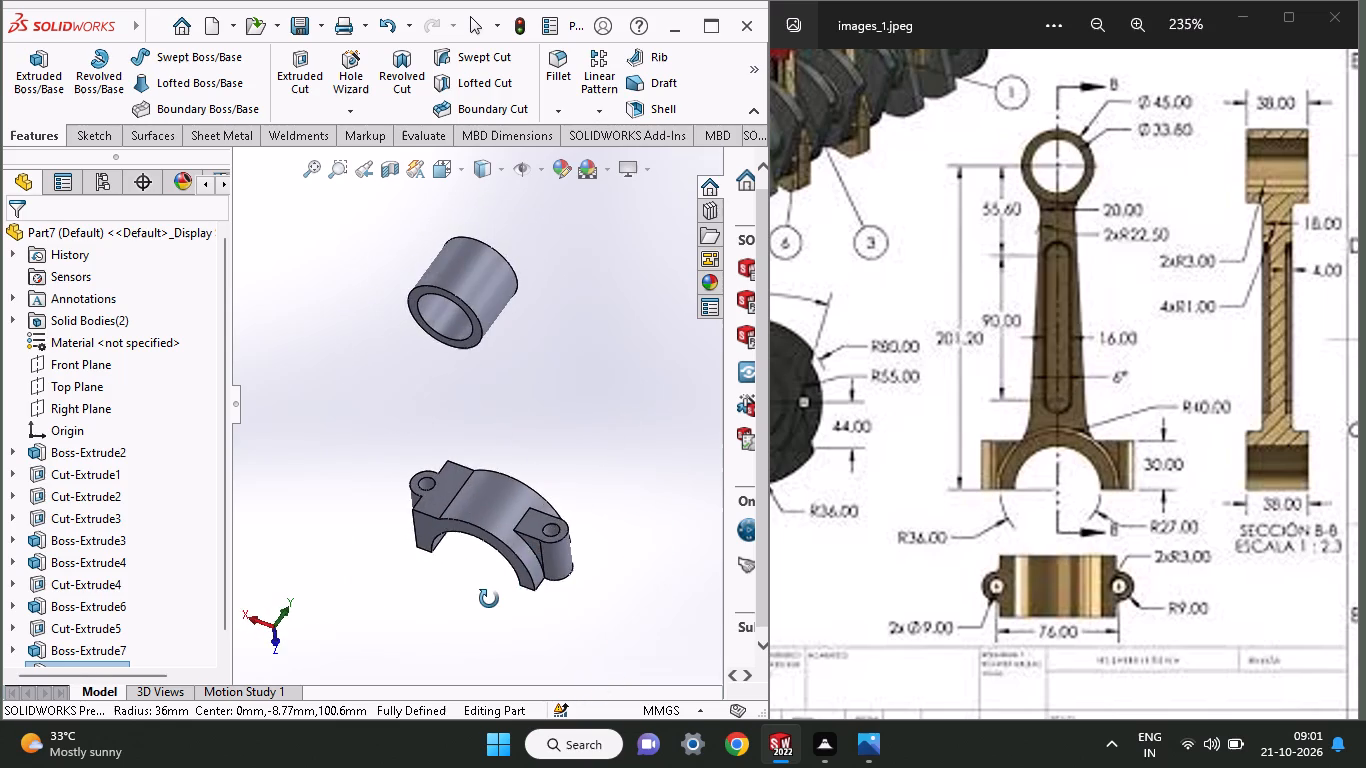
{"action": "middle_click_drag", "start_coordinate": [489, 599], "coordinate": [508, 556]}
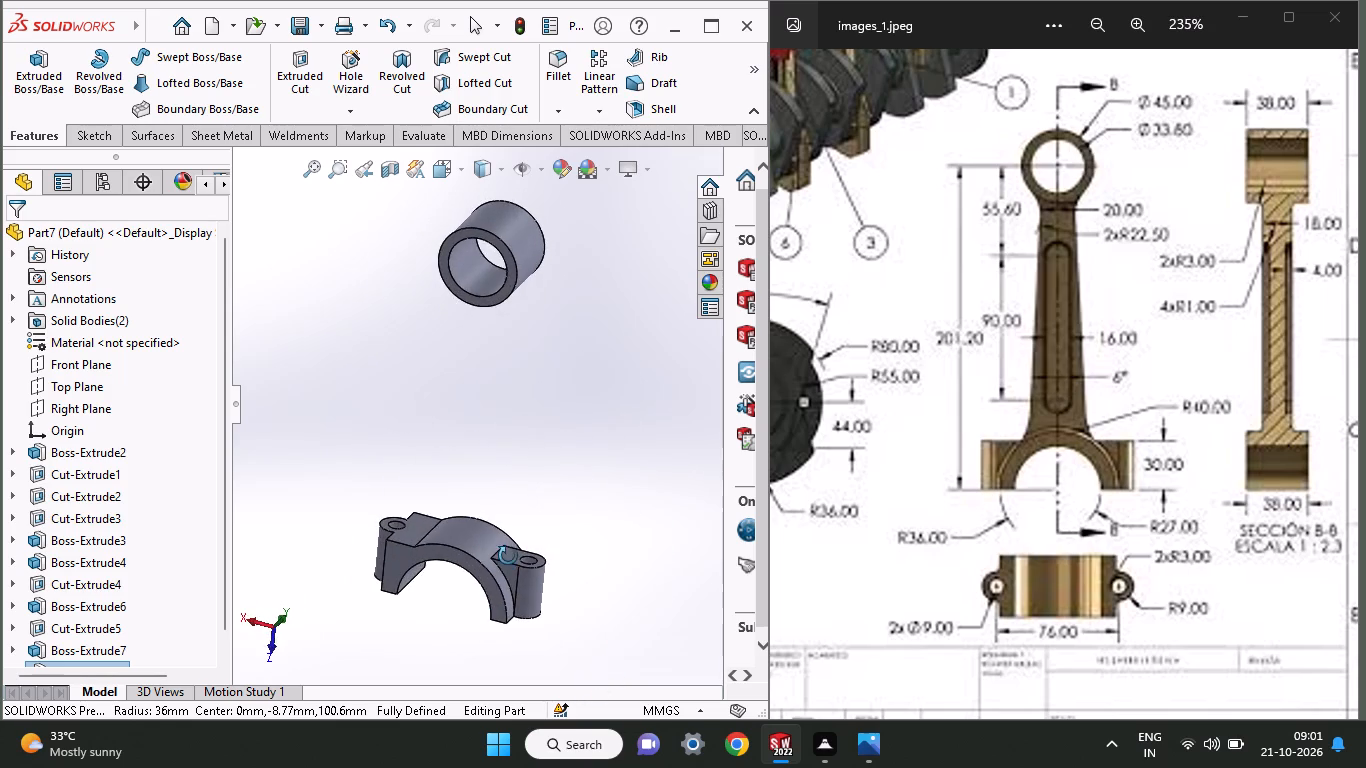
{"action": "middle_click_drag", "start_coordinate": [508, 556], "coordinate": [405, 574]}
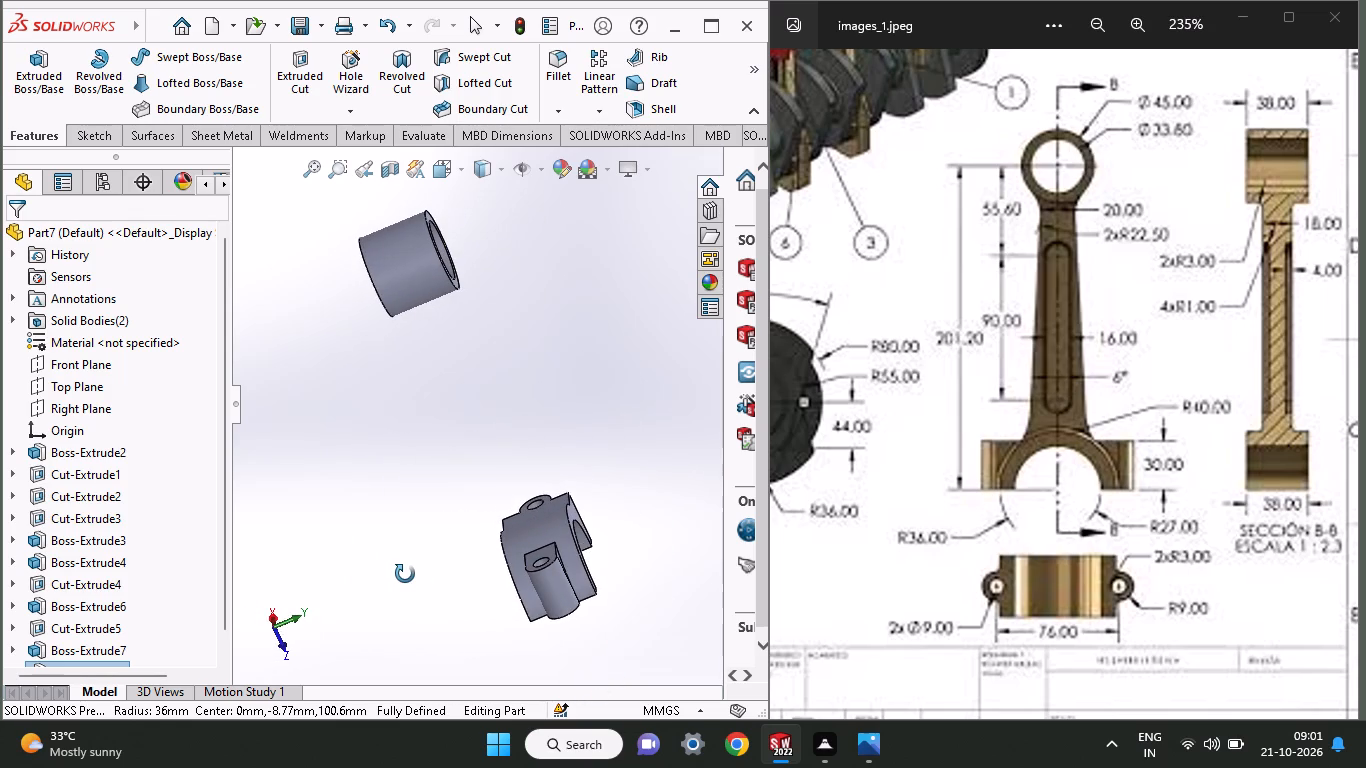
{"action": "middle_click_drag", "start_coordinate": [405, 574], "coordinate": [404, 597]}
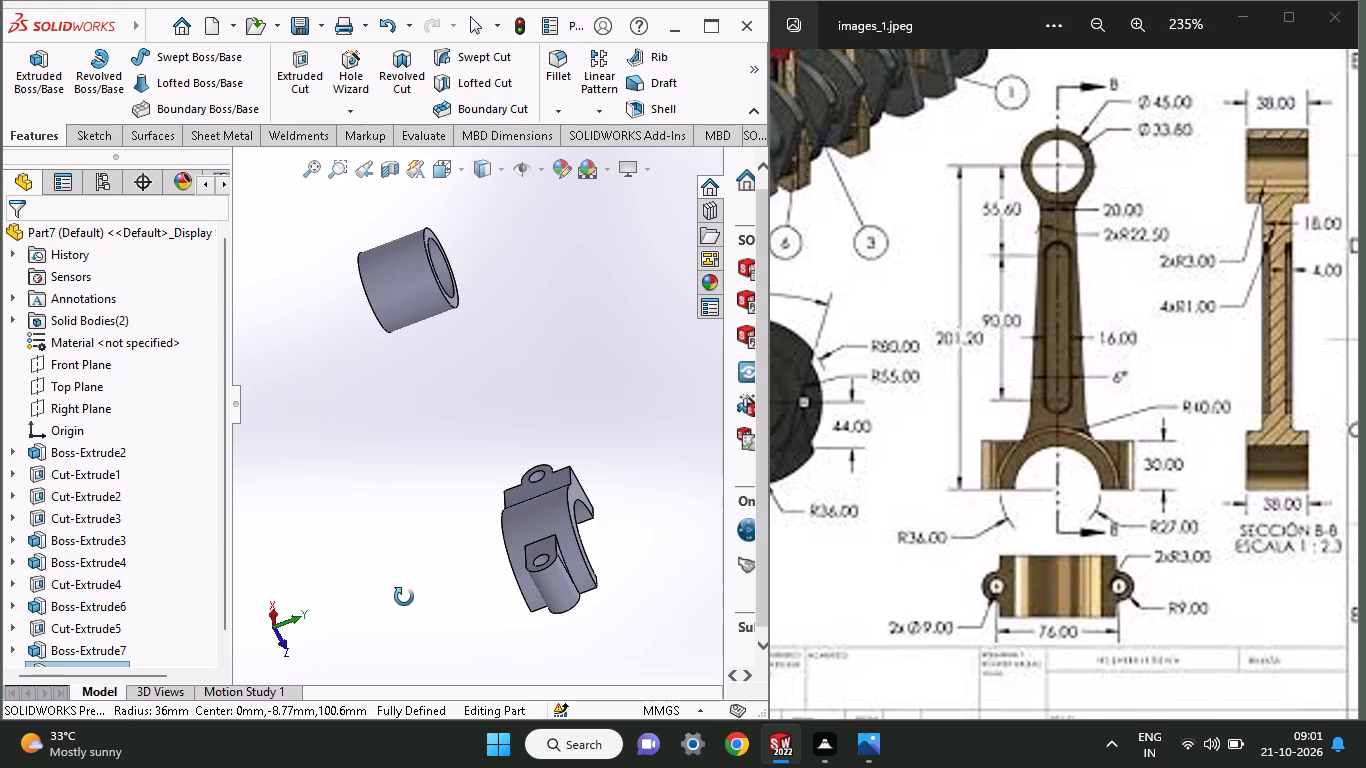
{"action": "middle_click_drag", "start_coordinate": [404, 597], "coordinate": [456, 601]}
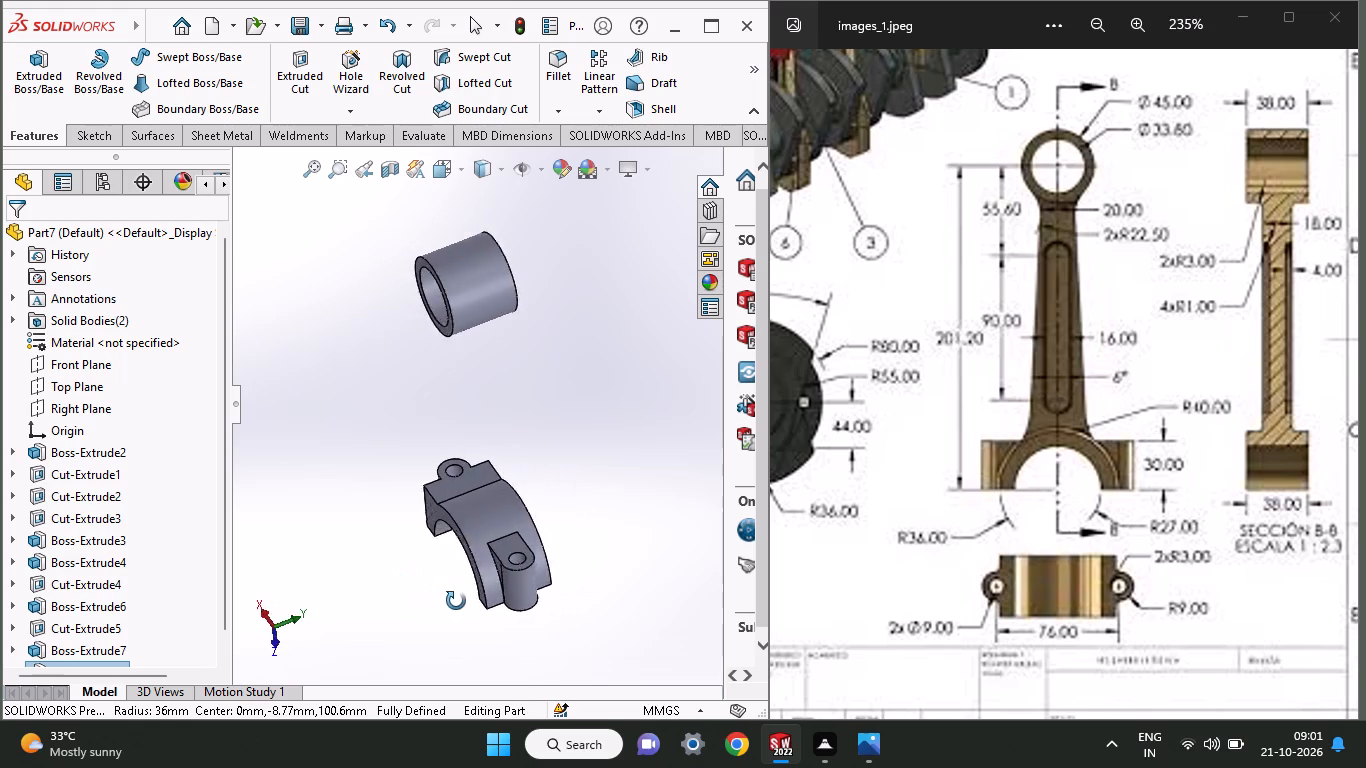
{"action": "middle_click_drag", "start_coordinate": [456, 601], "coordinate": [505, 636]}
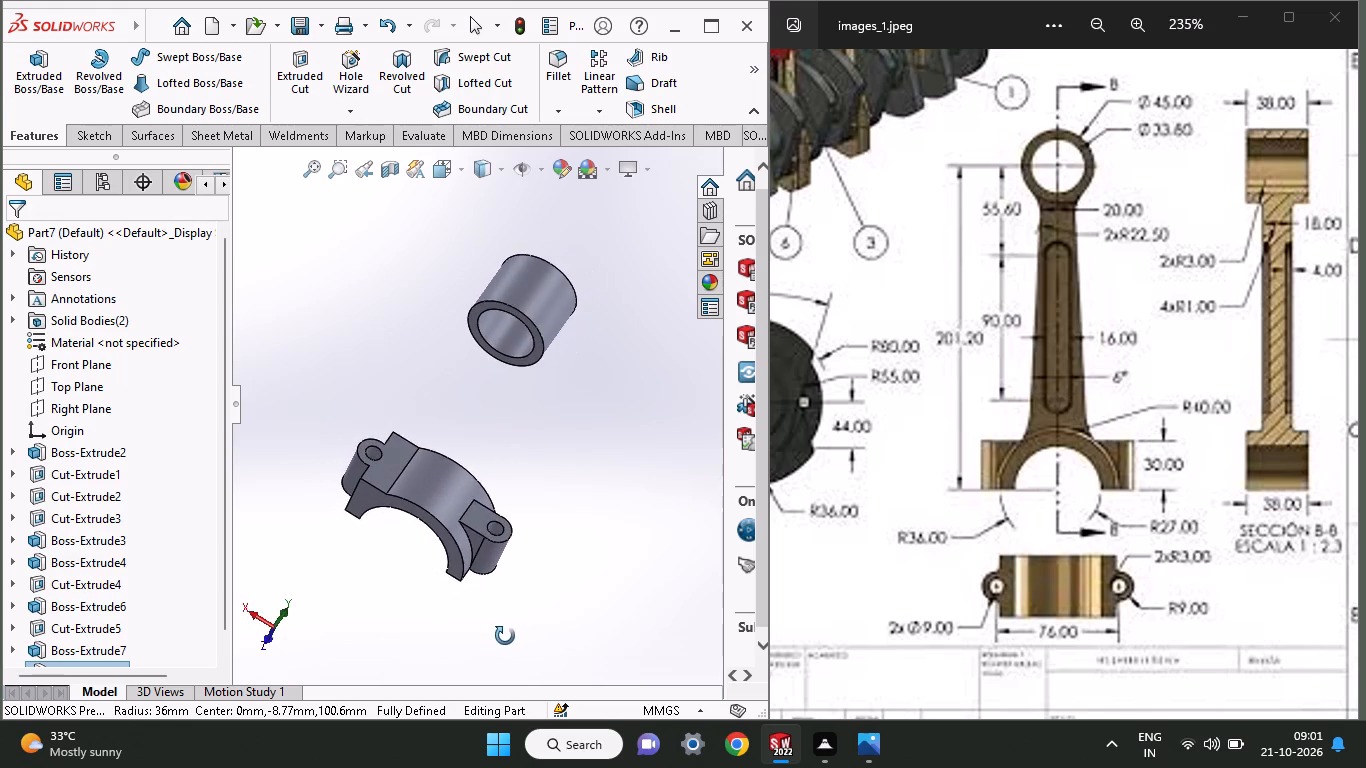
Sketch on an unfilled recessed corner face beside a bolt boss: its vertical edge and an about 16 mm horizontal line to the ring's arc.
{"action": "middle_click_drag", "start_coordinate": [505, 636], "coordinate": [580, 526]}
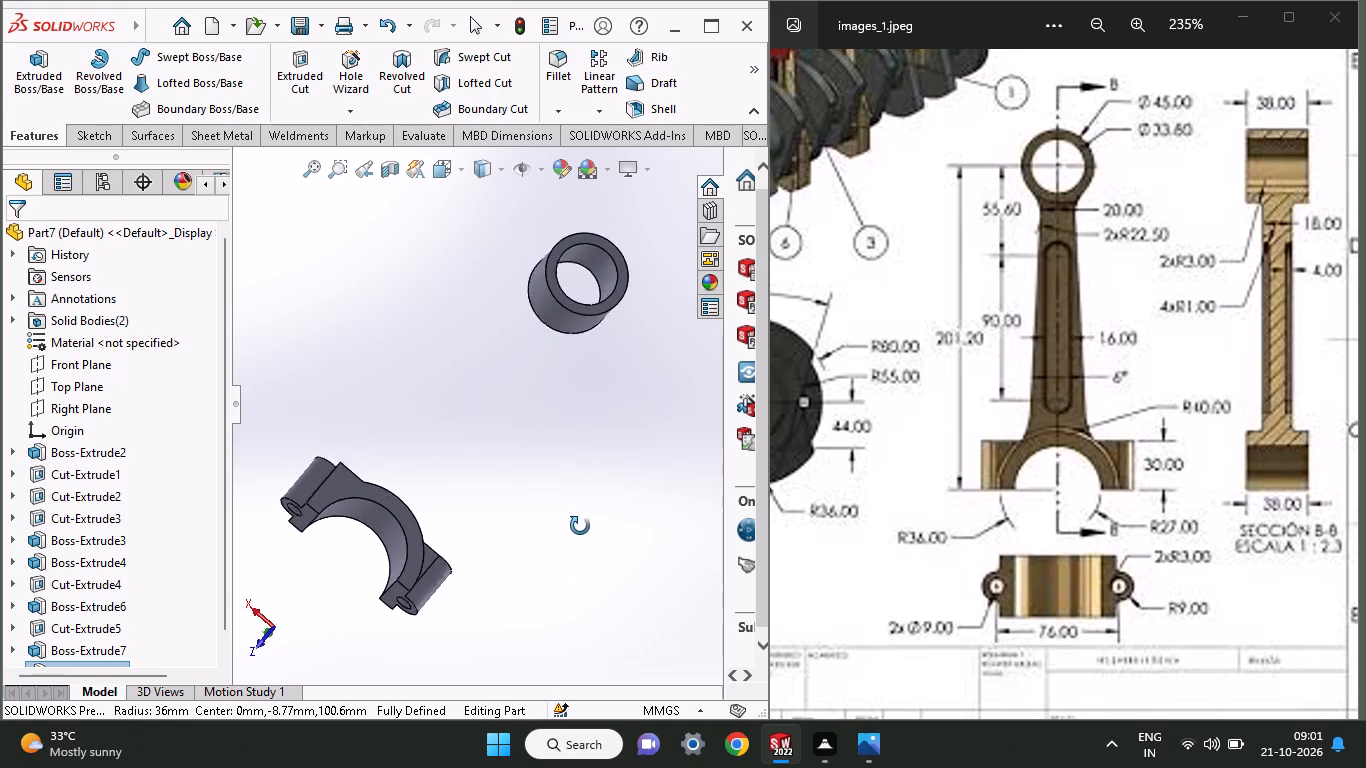
{"action": "middle_click_drag", "start_coordinate": [580, 526], "coordinate": [543, 602]}
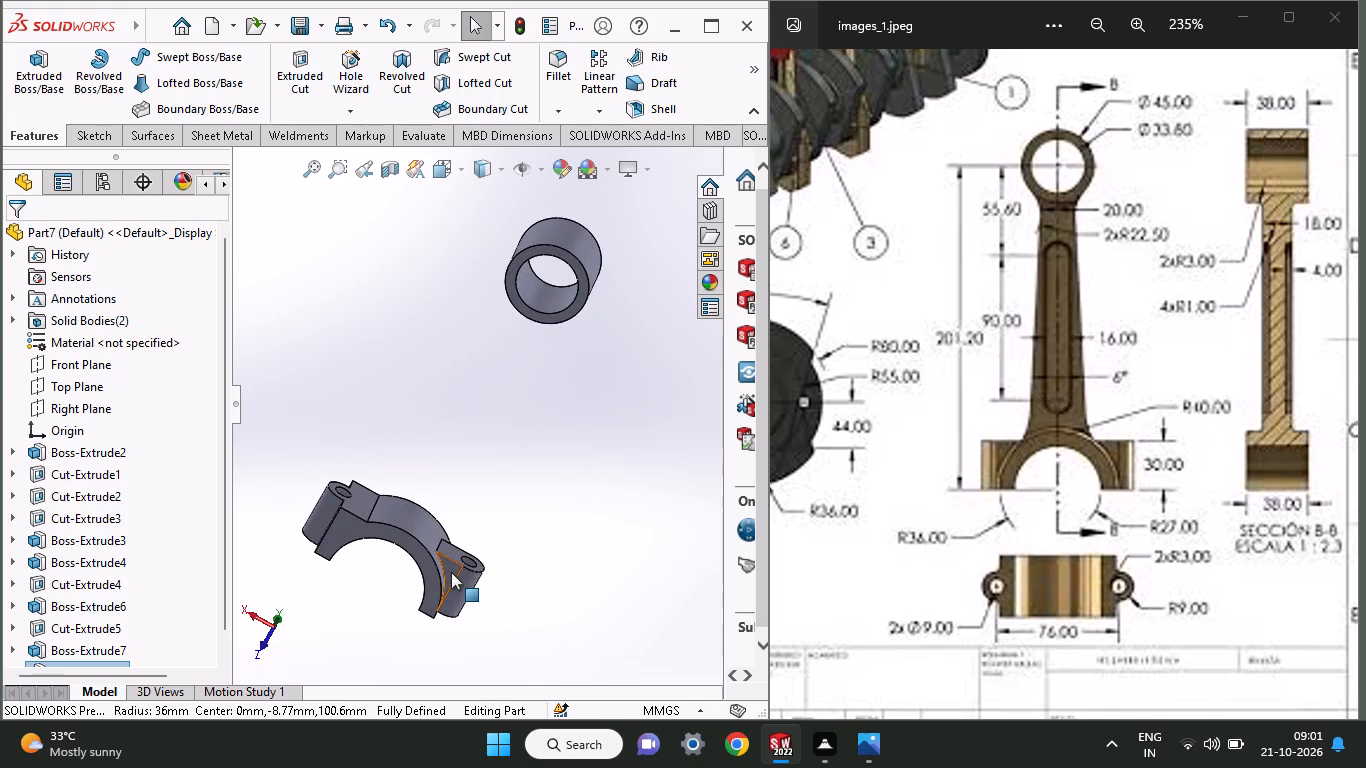
{"action": "left_click", "coordinate": [451, 572]}
{"action": "left_click", "coordinate": [531, 512]}
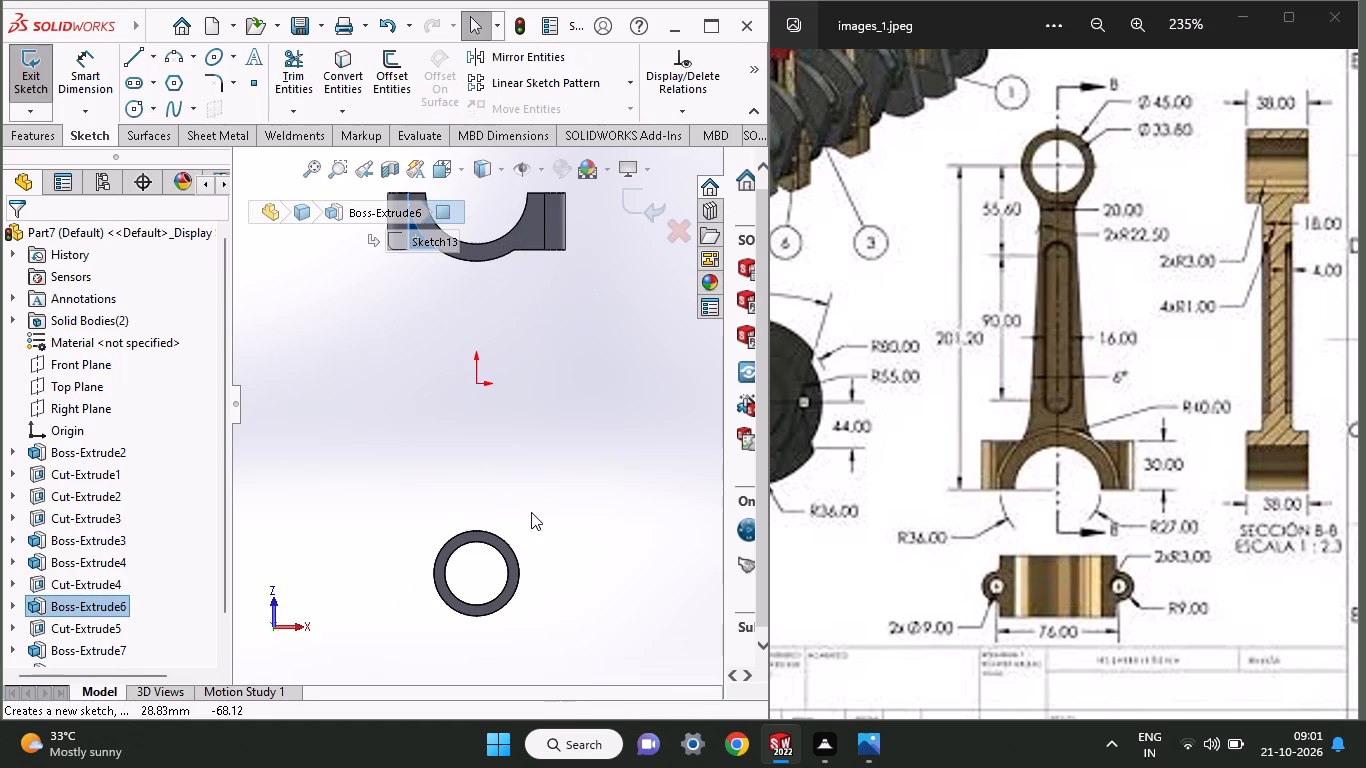
{"action": "scroll", "coordinate": [510, 342], "scroll_direction": "up", "scroll_amount": 4, "text": "ctrl"}
{"action": "scroll", "coordinate": [465, 341], "scroll_direction": "down", "scroll_amount": 8, "text": "ctrl"}
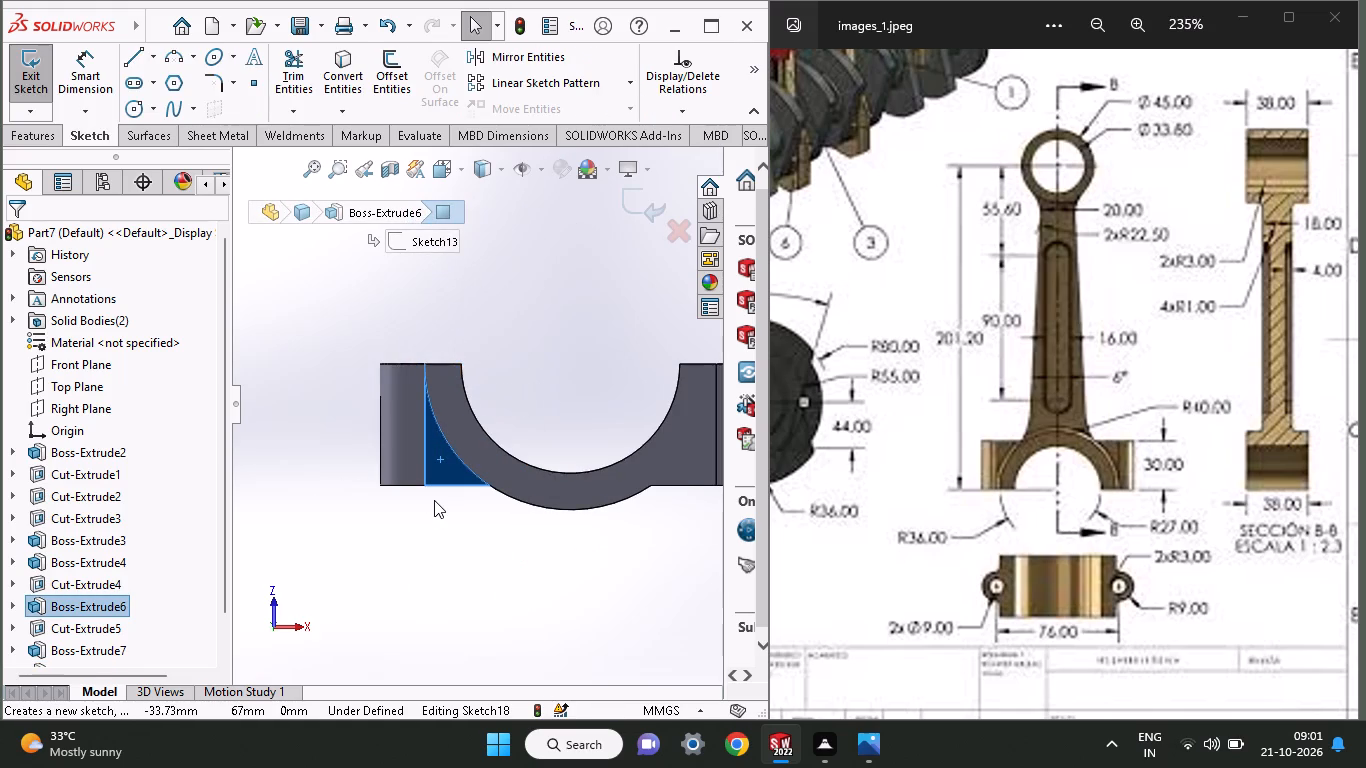
{"action": "scroll", "coordinate": [434, 500], "scroll_direction": "down", "scroll_amount": 2, "text": "ctrl"}
{"action": "left_click", "coordinate": [132, 53]}
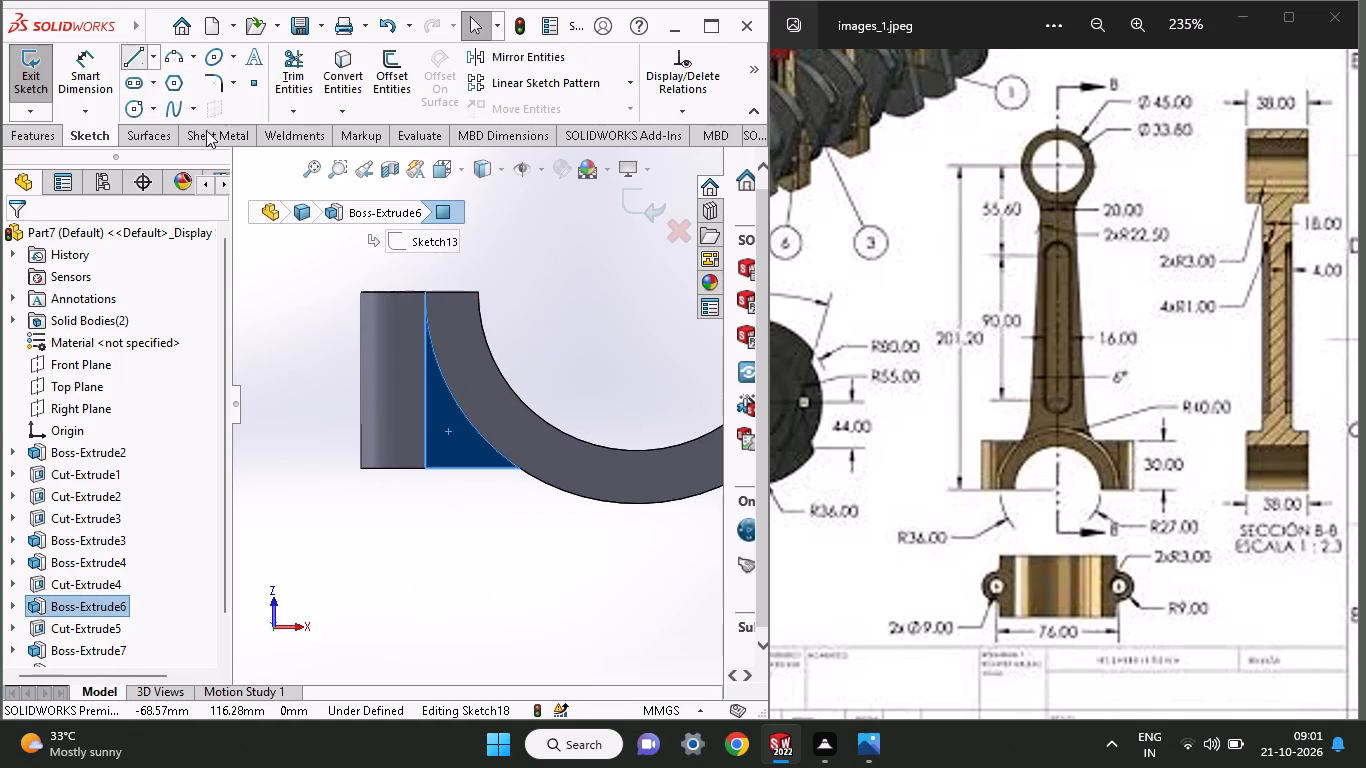
{"action": "left_click", "coordinate": [428, 287]}
{"action": "left_click", "coordinate": [423, 469]}
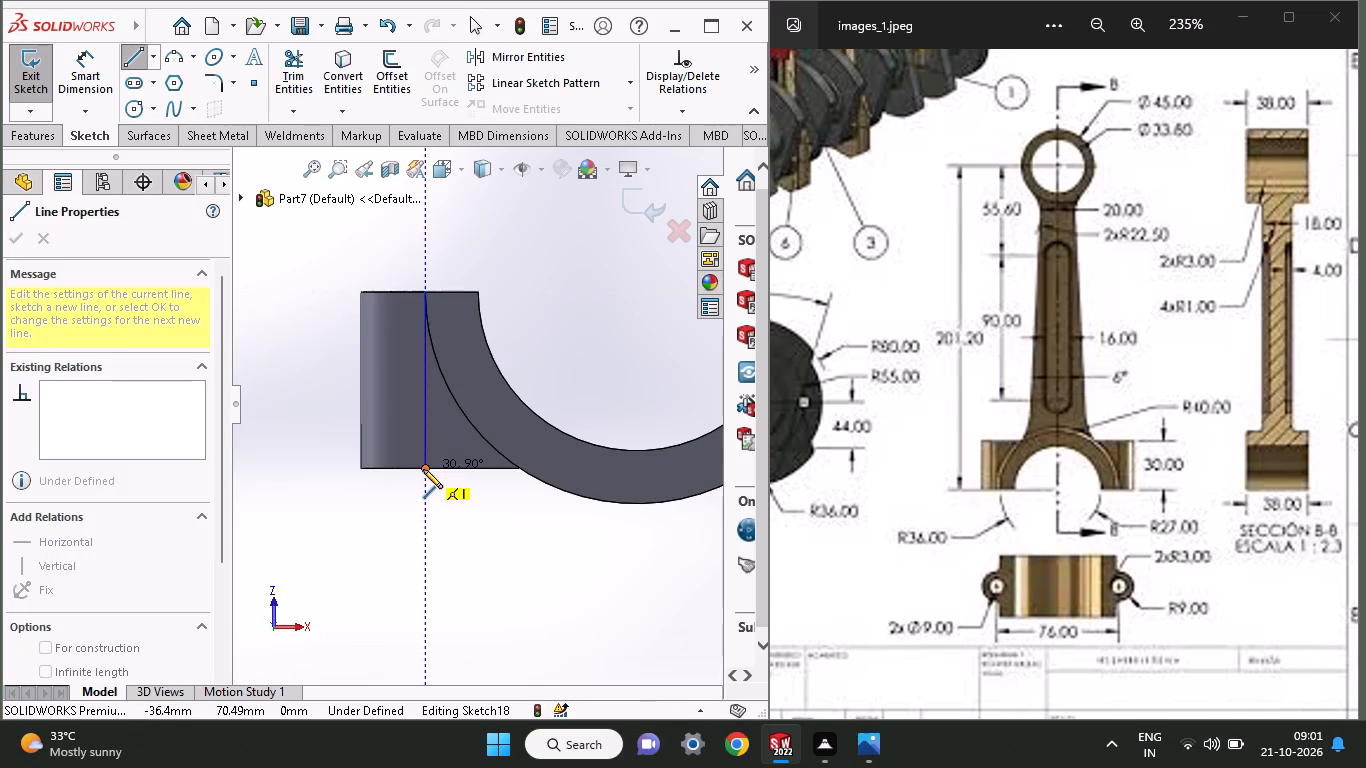
{"action": "left_click", "coordinate": [520, 469]}
{"action": "right_click", "coordinate": [569, 360]}
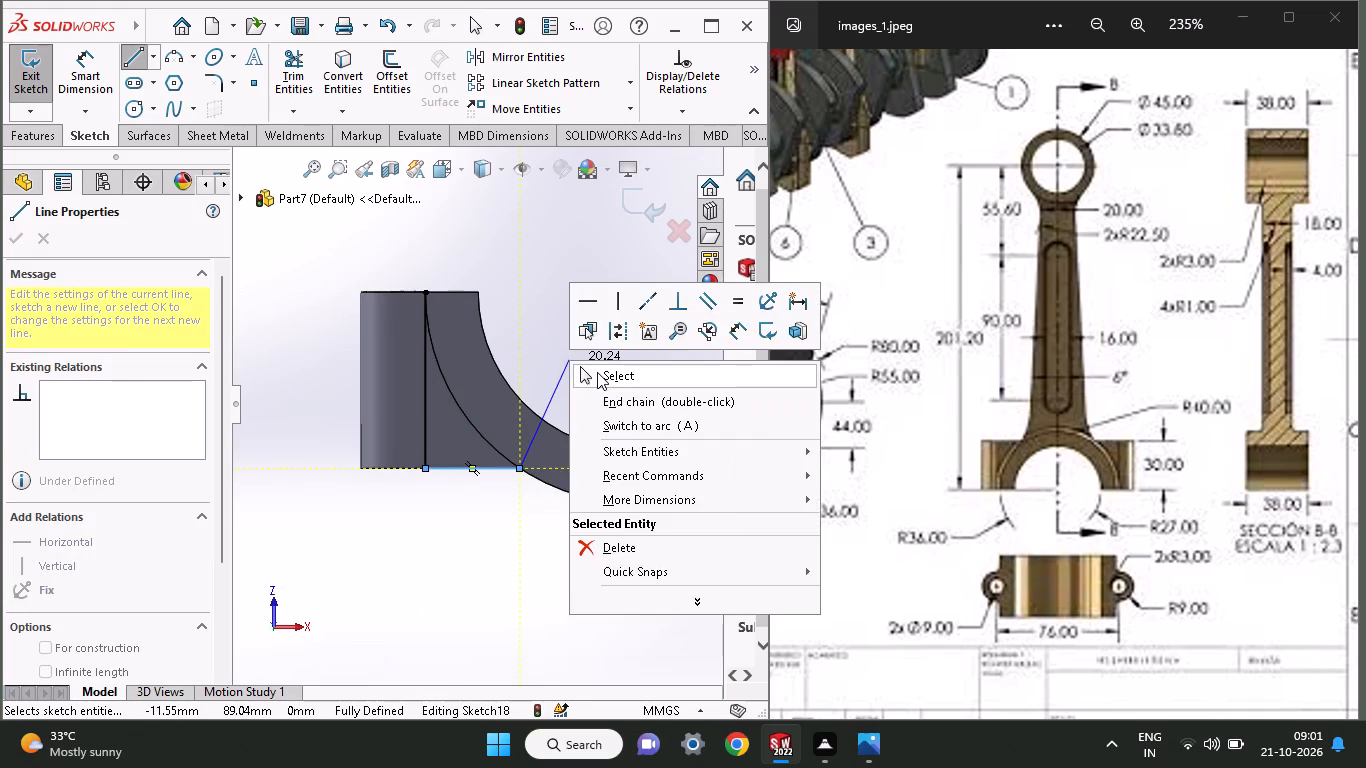
{"action": "left_click", "coordinate": [597, 372]}
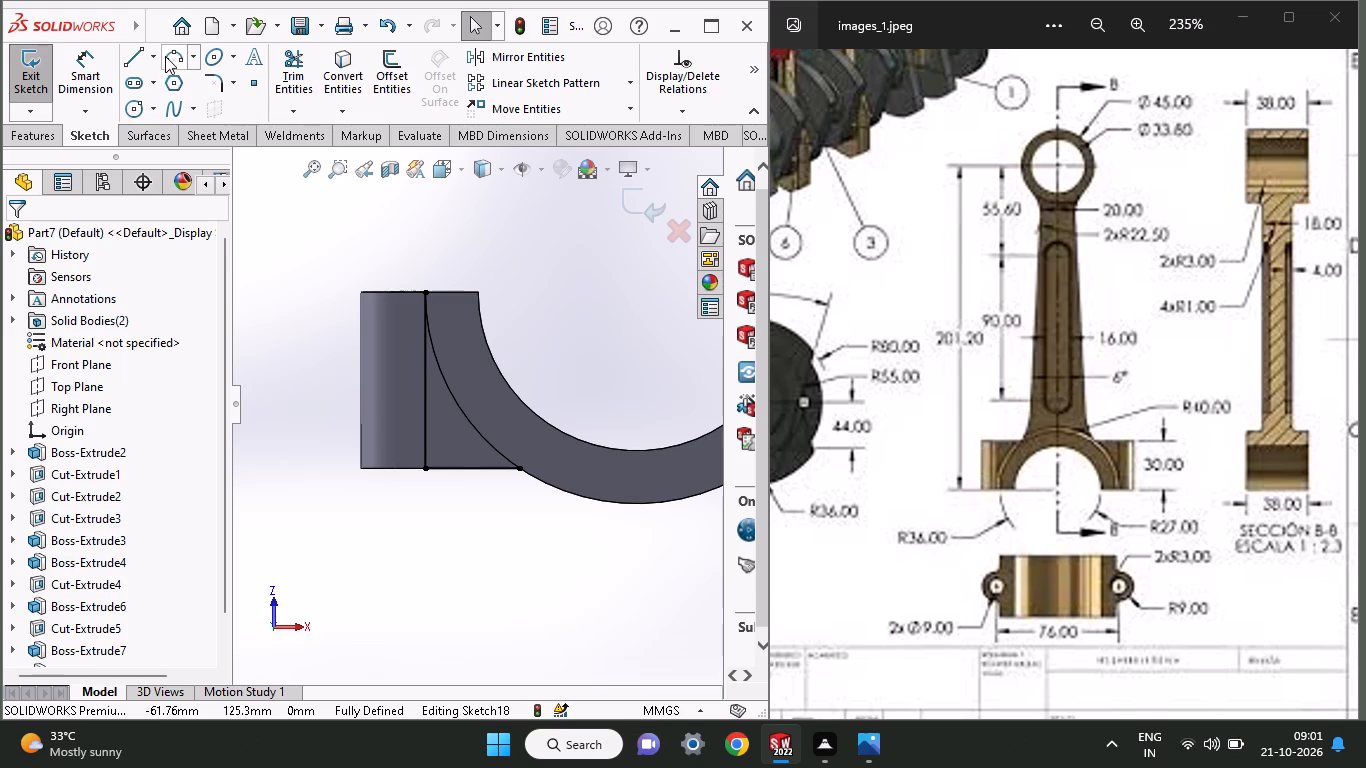
Close the corner profile with a three-point arc of 36 mm radius along the half ring's outer edge.
{"action": "left_click", "coordinate": [165, 56]}
{"action": "left_click", "coordinate": [430, 292]}
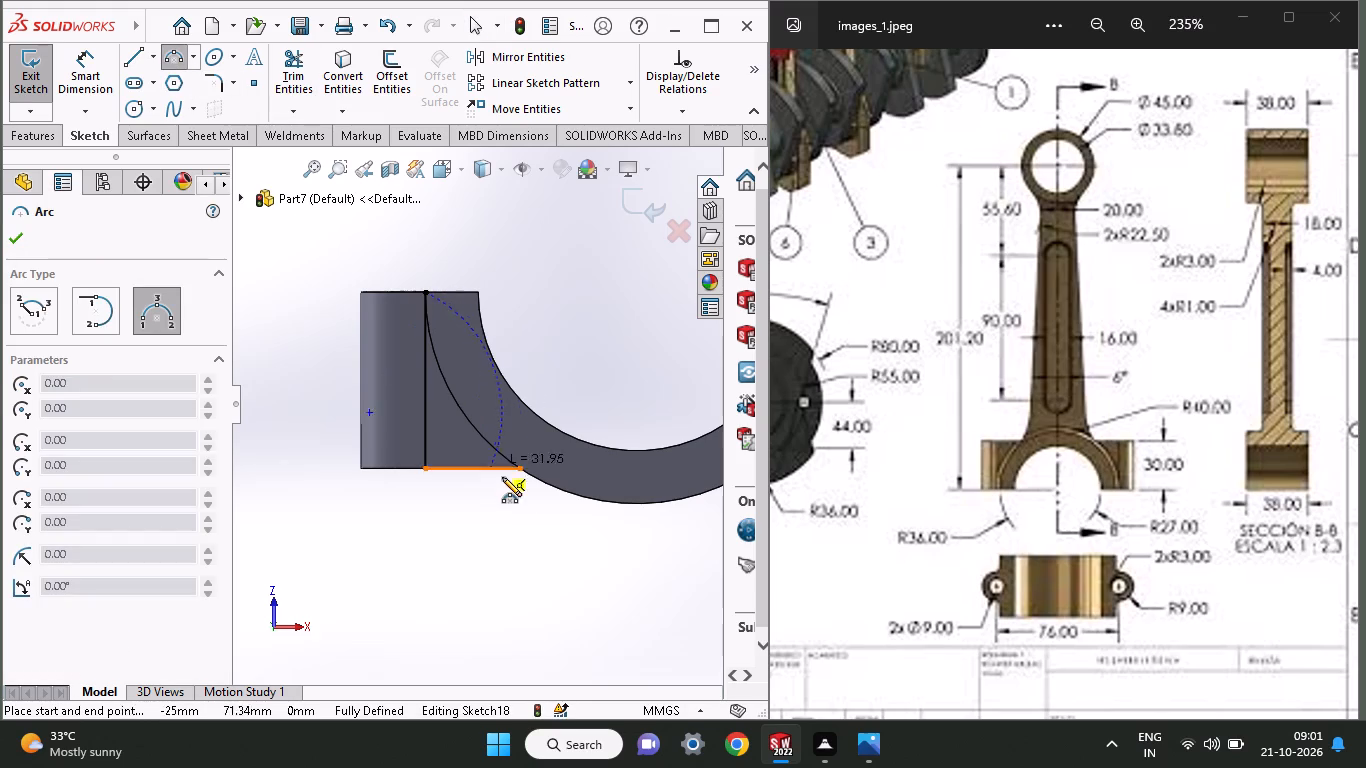
{"action": "left_click", "coordinate": [520, 473]}
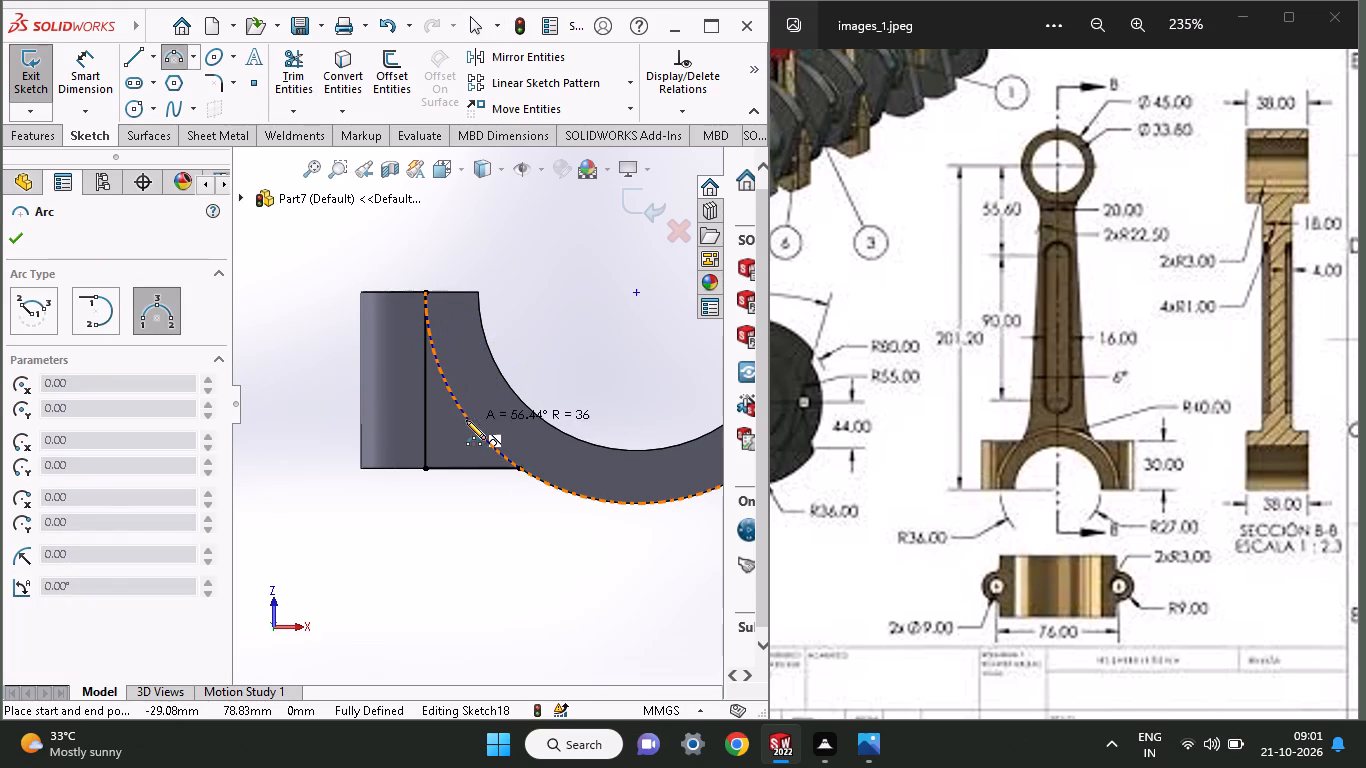
{"action": "left_click", "coordinate": [466, 420]}
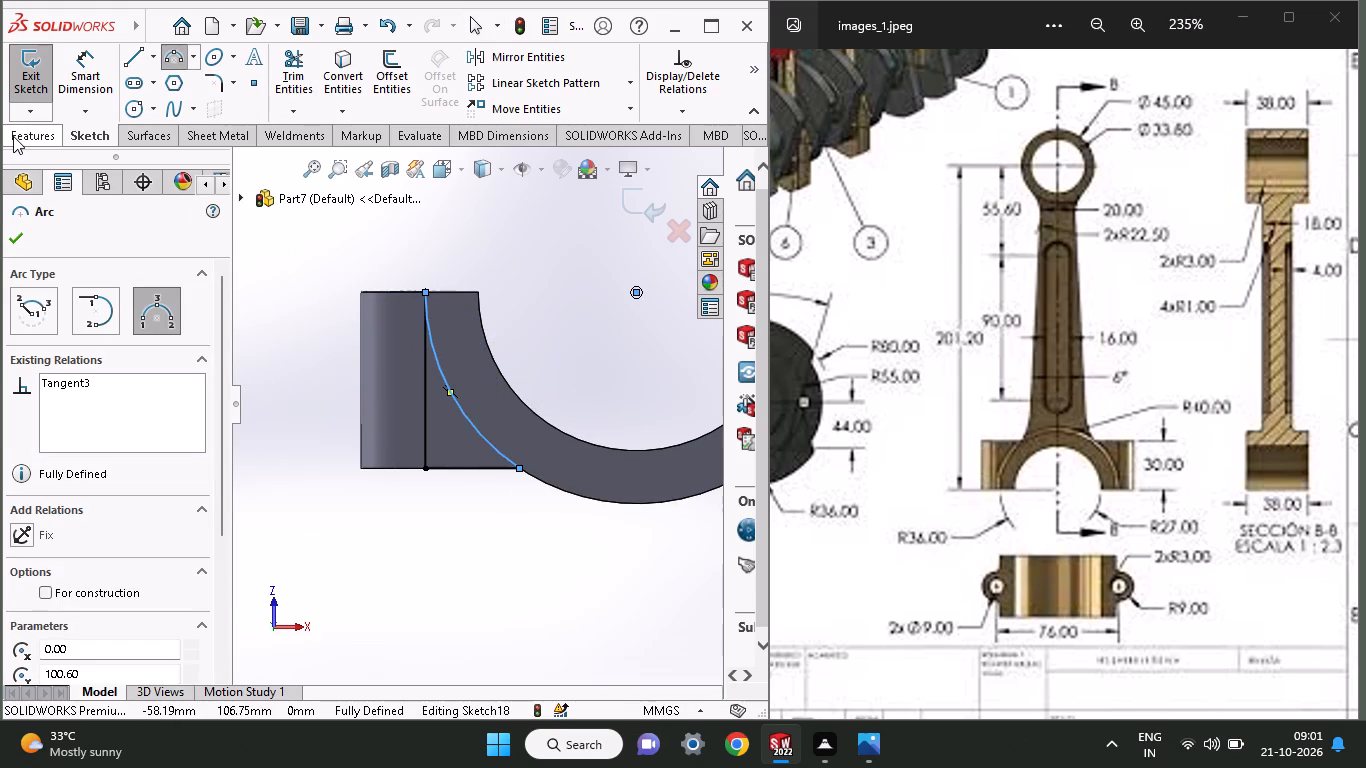
Extrude the closed corner profile as a merged boss up to the half ring's 36 mm radius outer edge.
{"action": "left_click", "coordinate": [13, 136]}
{"action": "left_click", "coordinate": [47, 88]}
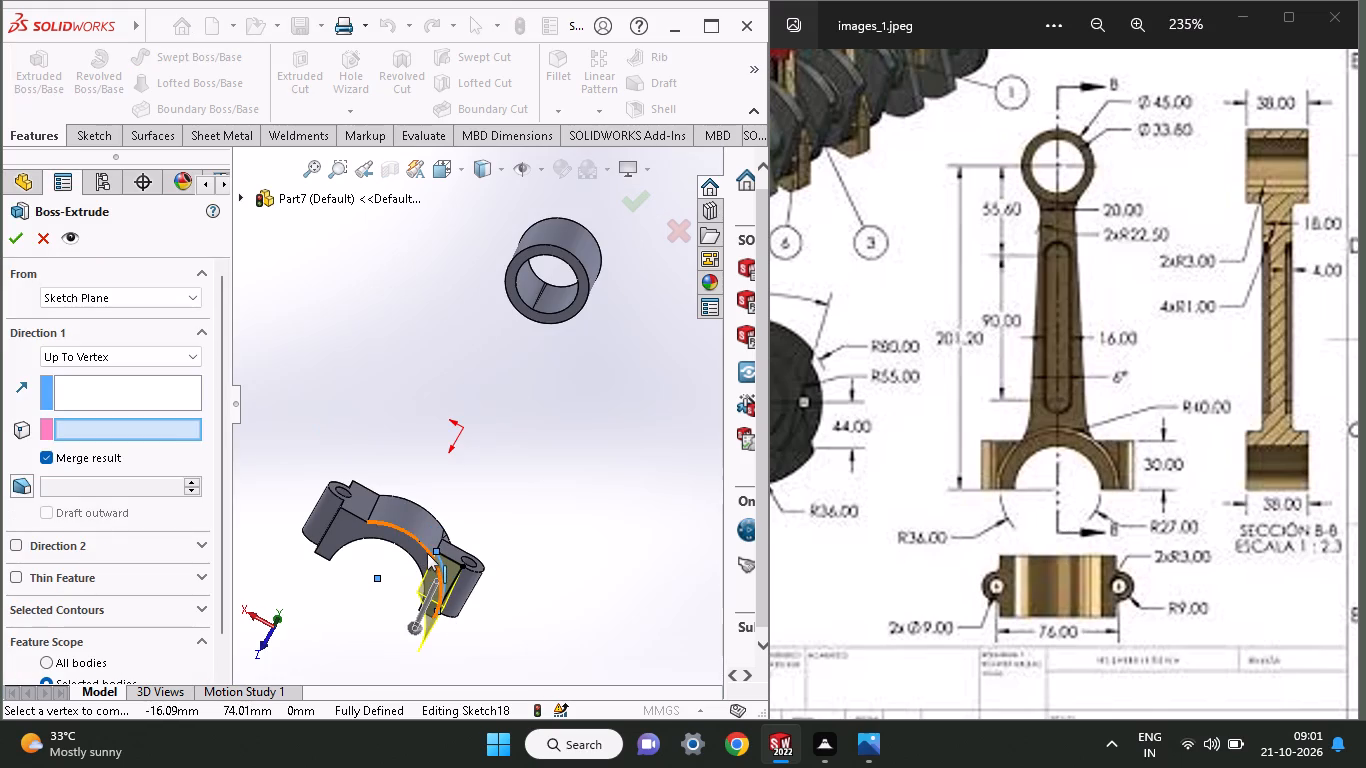
{"action": "left_click", "coordinate": [427, 553]}
{"action": "left_click", "coordinate": [12, 235]}
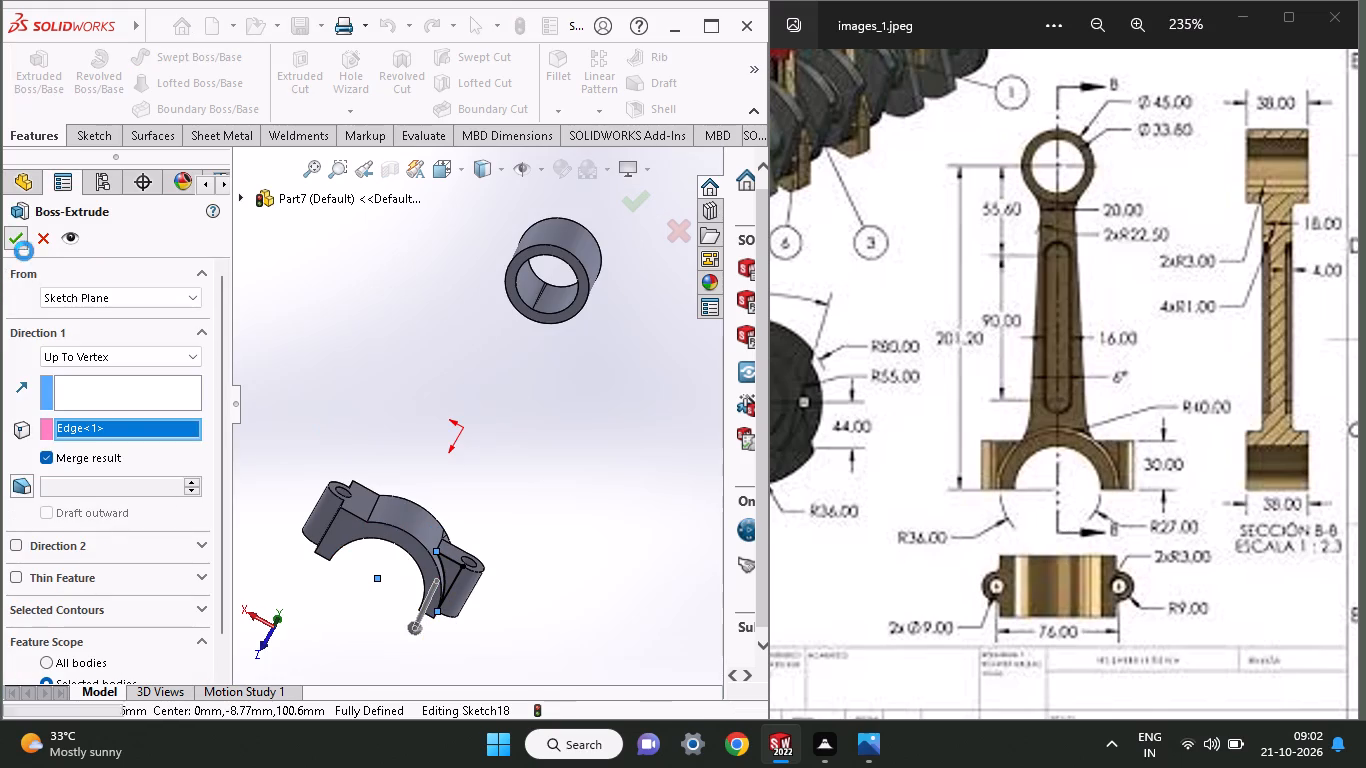
Sketch on the last recessed corner face, on the half ring's opposite side: its 30 mm vertical edge and a horizontal line to the ring's outer arc.
{"action": "middle_click_drag", "start_coordinate": [530, 554], "coordinate": [505, 562]}
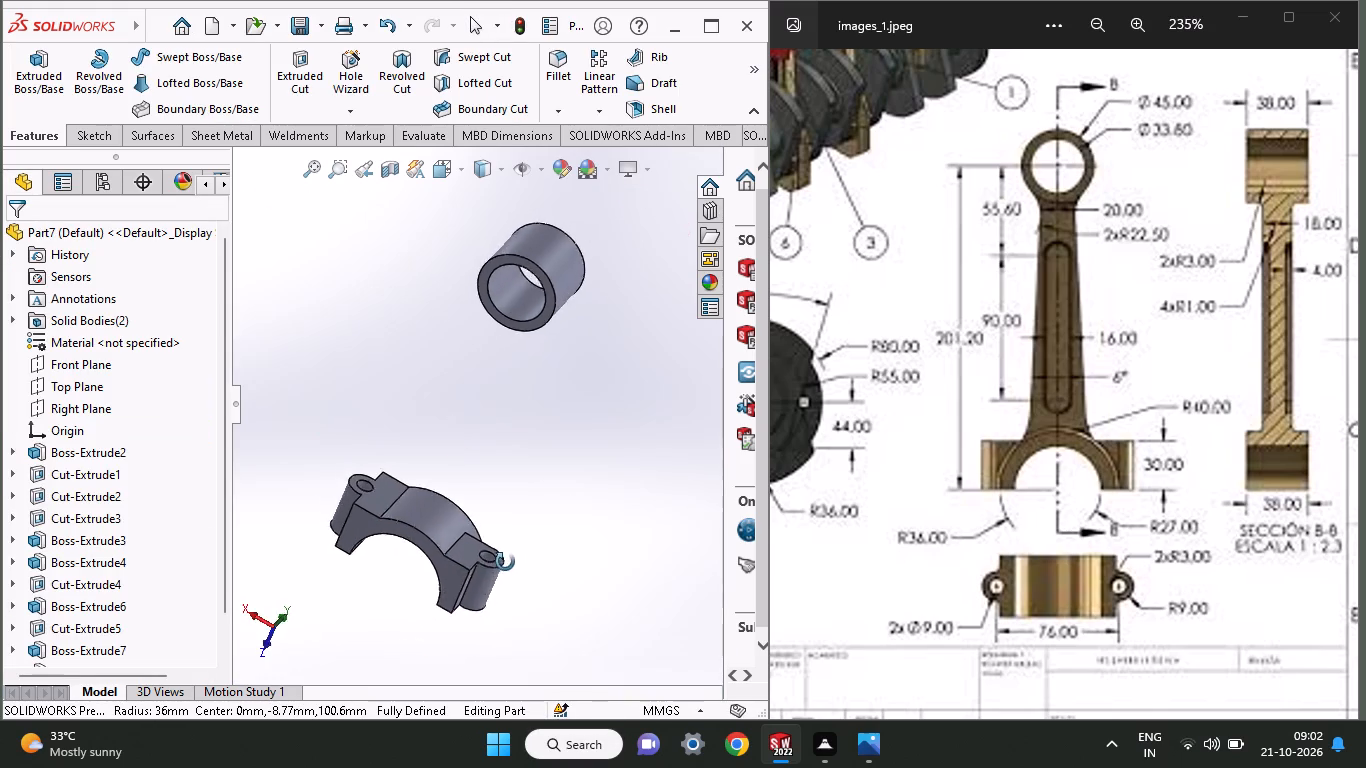
{"action": "middle_click_drag", "start_coordinate": [505, 562], "coordinate": [378, 572]}
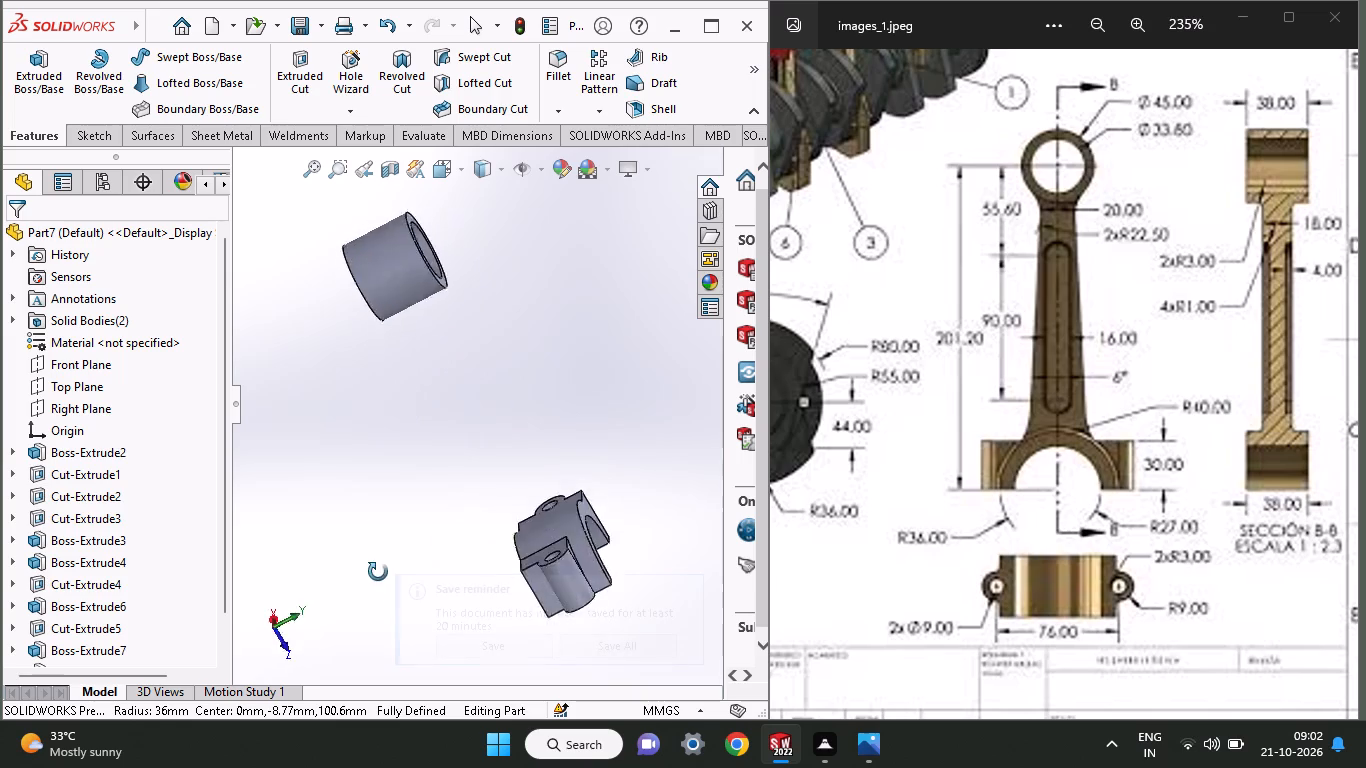
{"action": "middle_click_drag", "start_coordinate": [378, 572], "coordinate": [374, 651]}
{"action": "middle_click_drag", "start_coordinate": [642, 522], "coordinate": [621, 525]}
{"action": "left_click", "coordinate": [577, 523]}
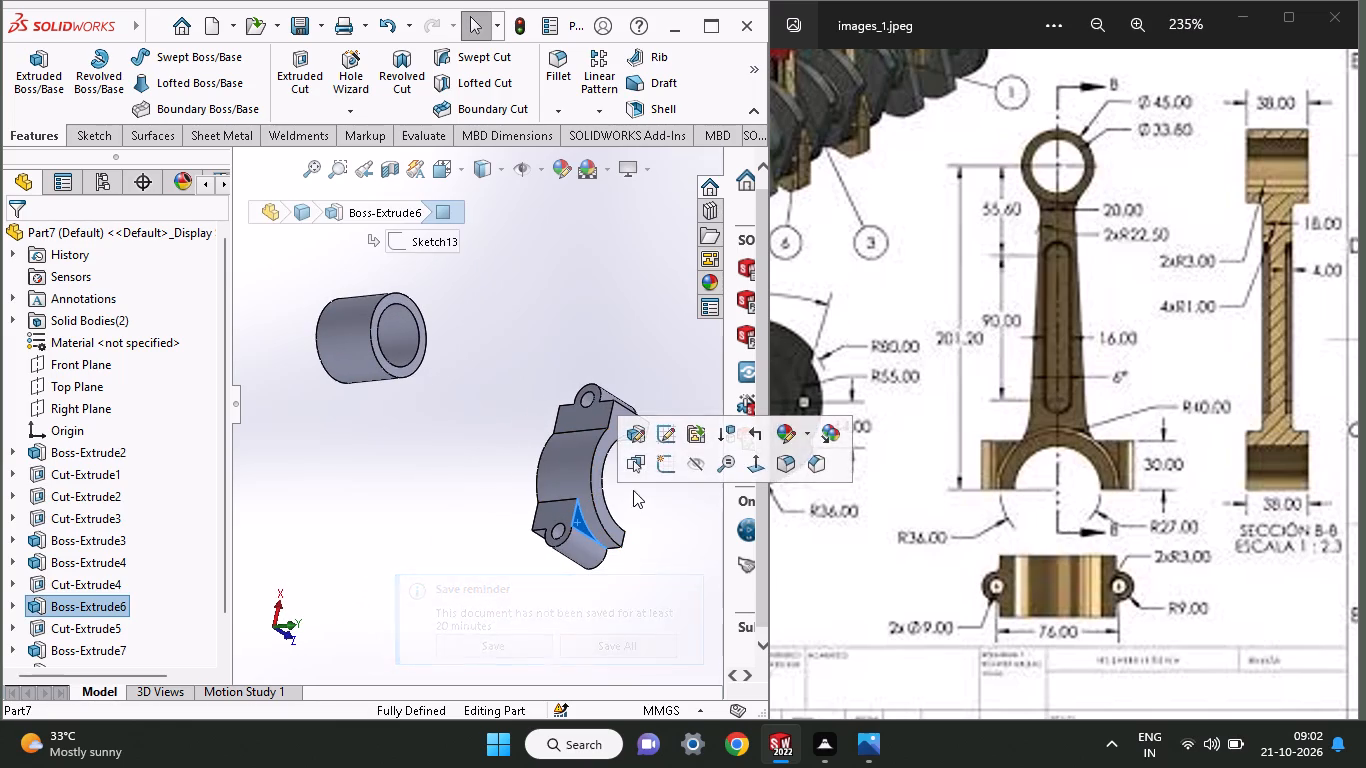
{"action": "left_click", "coordinate": [665, 465]}
{"action": "middle_click_drag", "start_coordinate": [396, 492], "coordinate": [441, 532]}
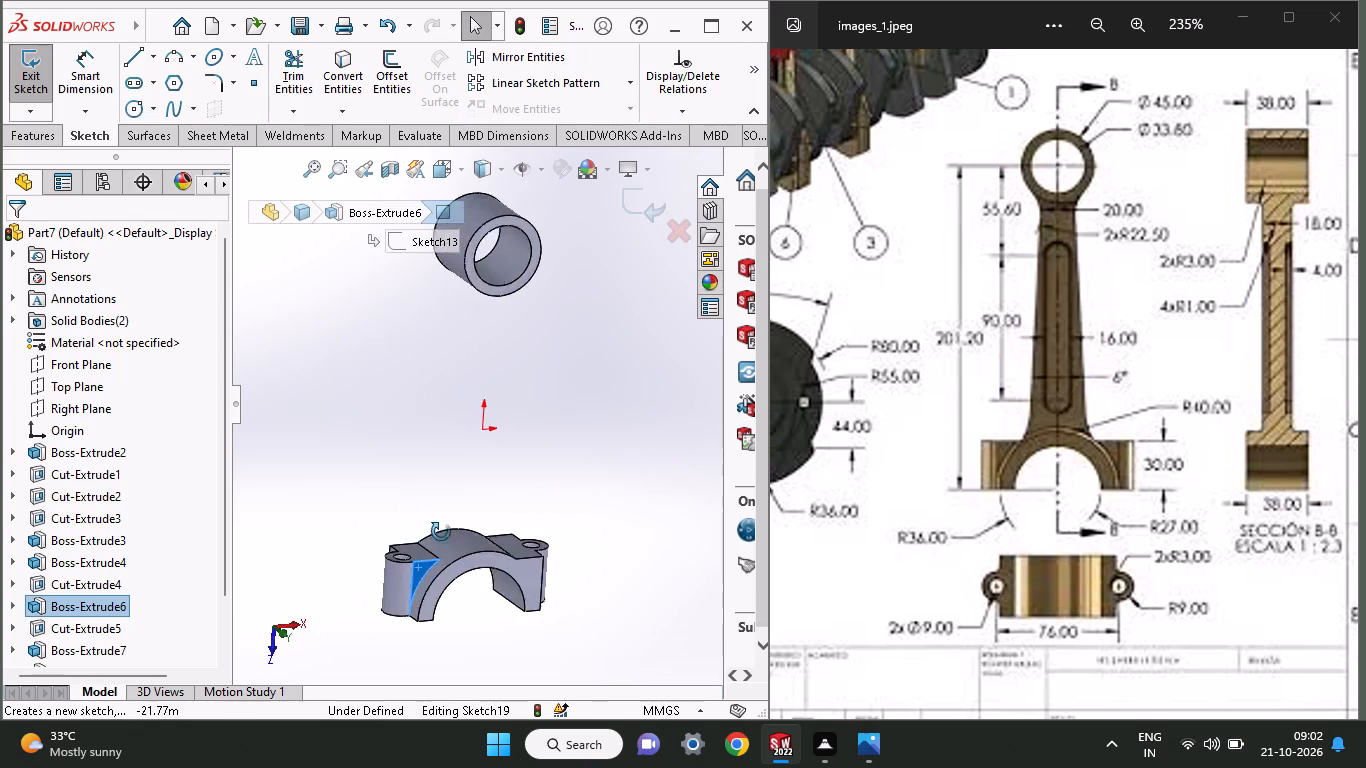
{"action": "middle_click_drag", "start_coordinate": [441, 532], "coordinate": [438, 511]}
{"action": "scroll", "coordinate": [404, 593], "scroll_direction": "down", "scroll_amount": 2, "text": "ctrl"}
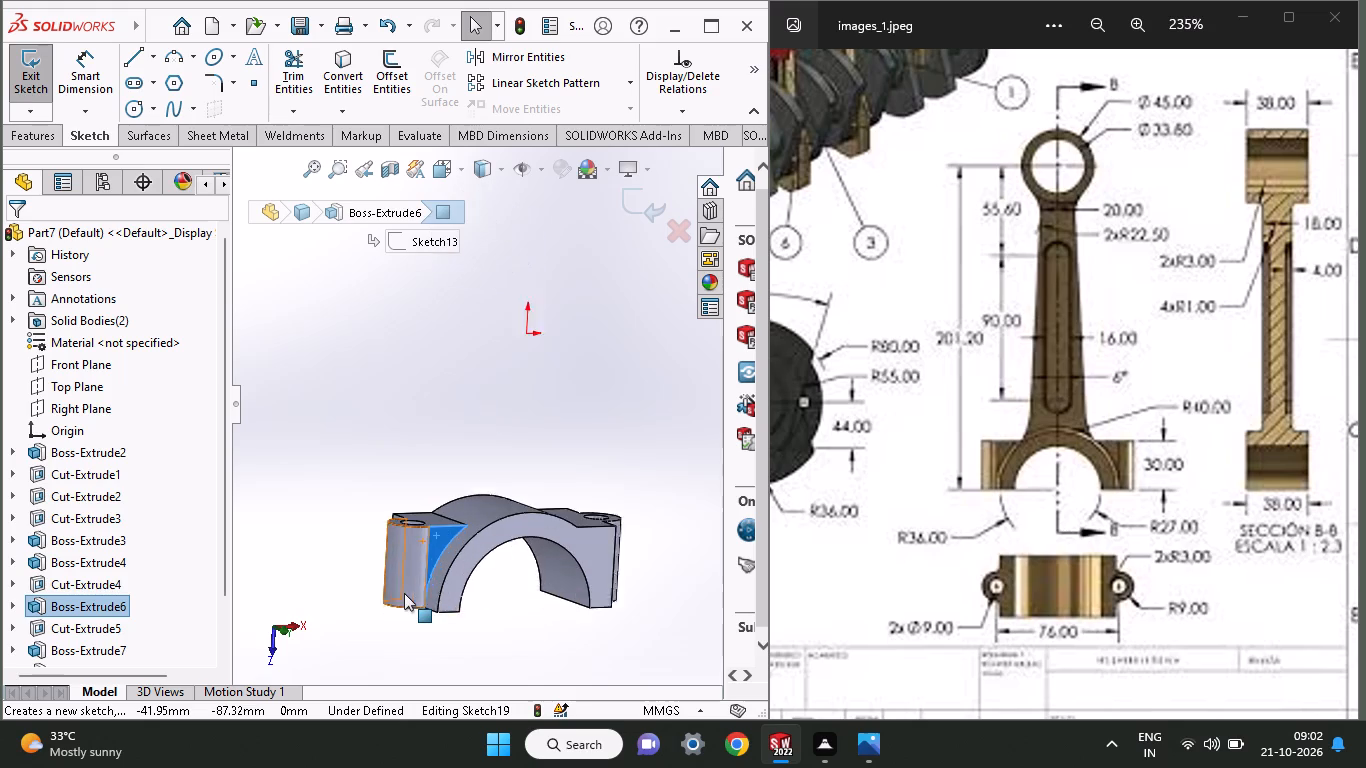
{"action": "scroll", "coordinate": [404, 593], "scroll_direction": "down", "scroll_amount": 2, "text": "ctrl"}
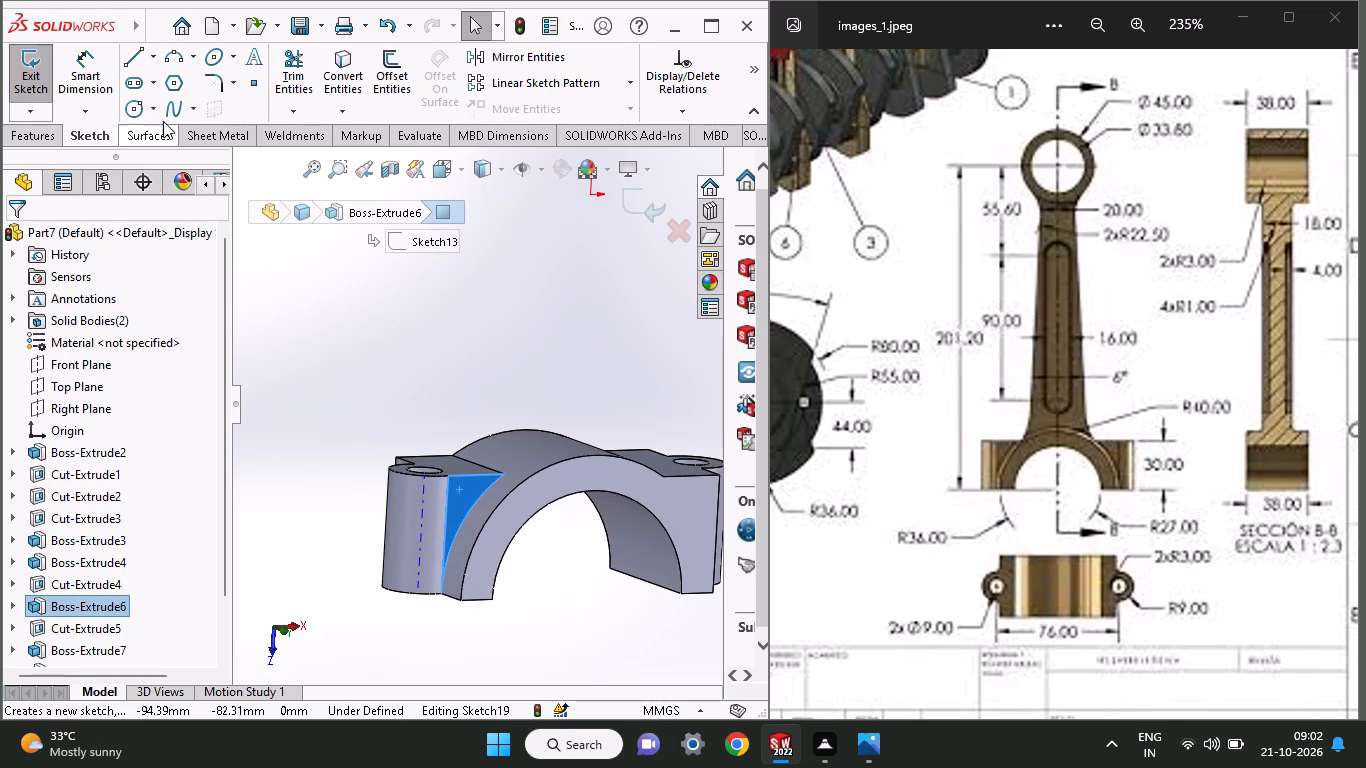
{"action": "left_click", "coordinate": [134, 55]}
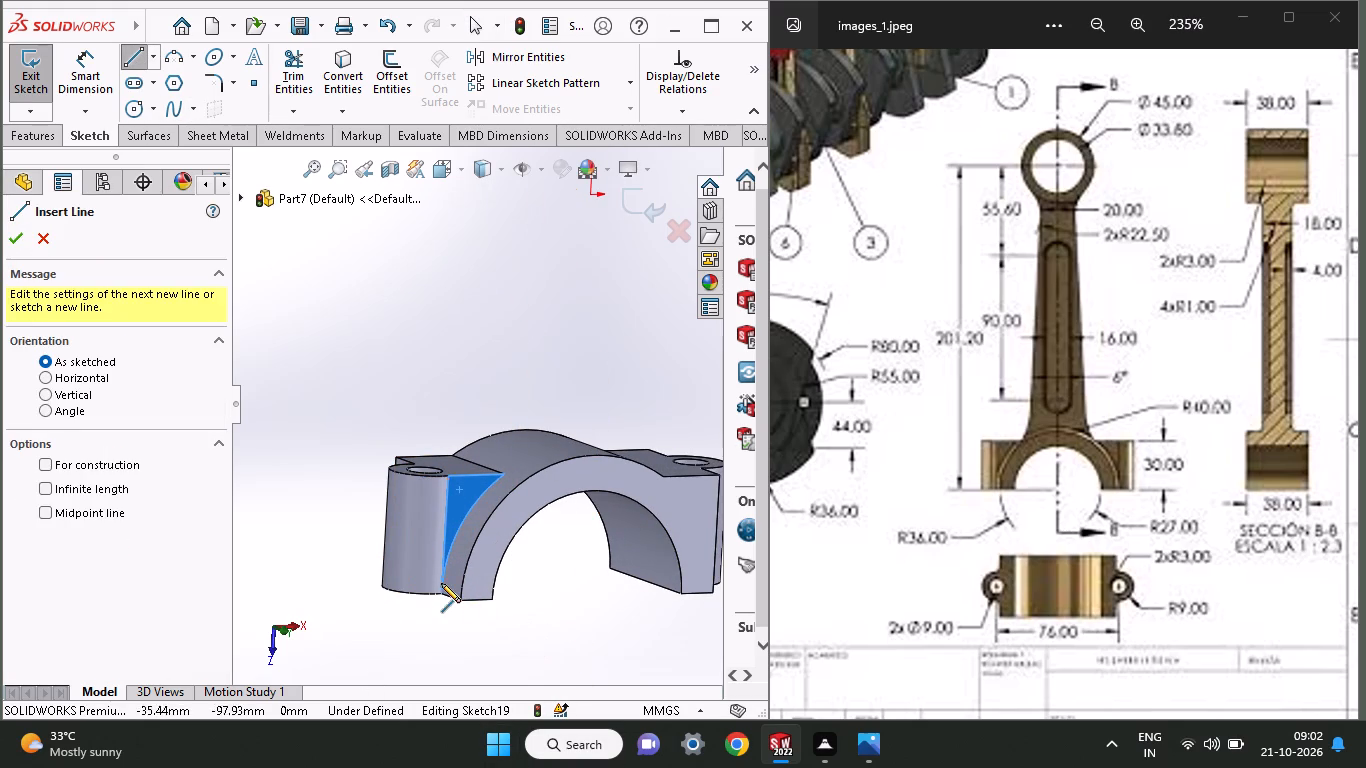
{"action": "left_click", "coordinate": [440, 599]}
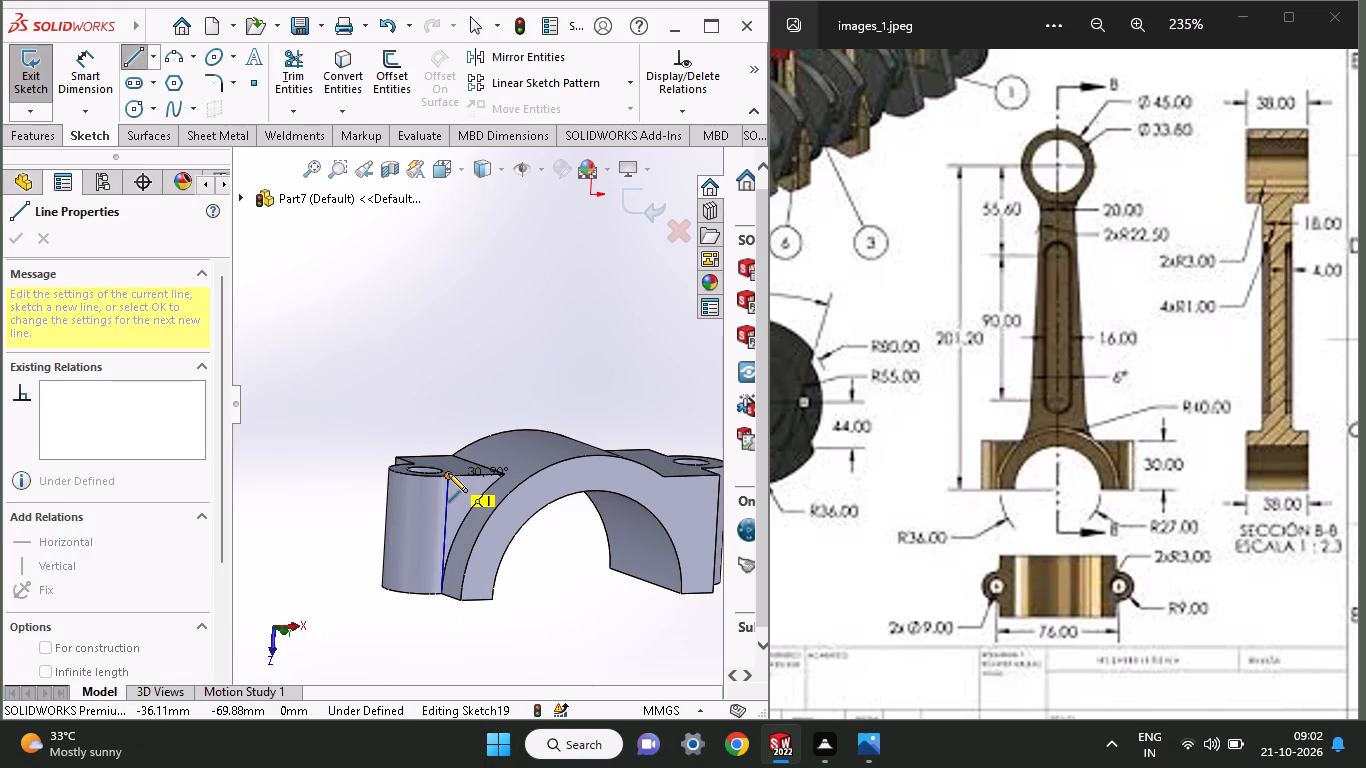
{"action": "left_click", "coordinate": [448, 473]}
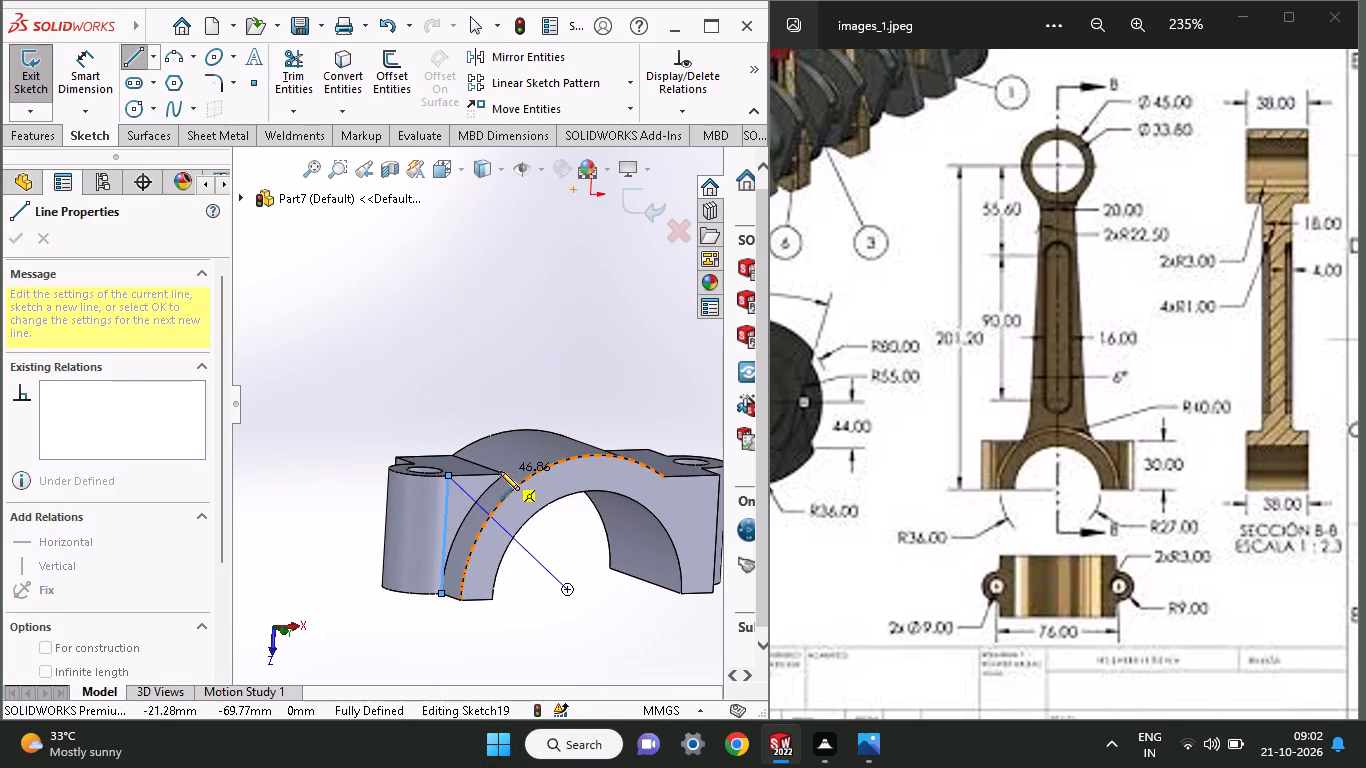
{"action": "left_click", "coordinate": [503, 475]}
{"action": "right_click", "coordinate": [434, 341]}
{"action": "left_click", "coordinate": [455, 356]}
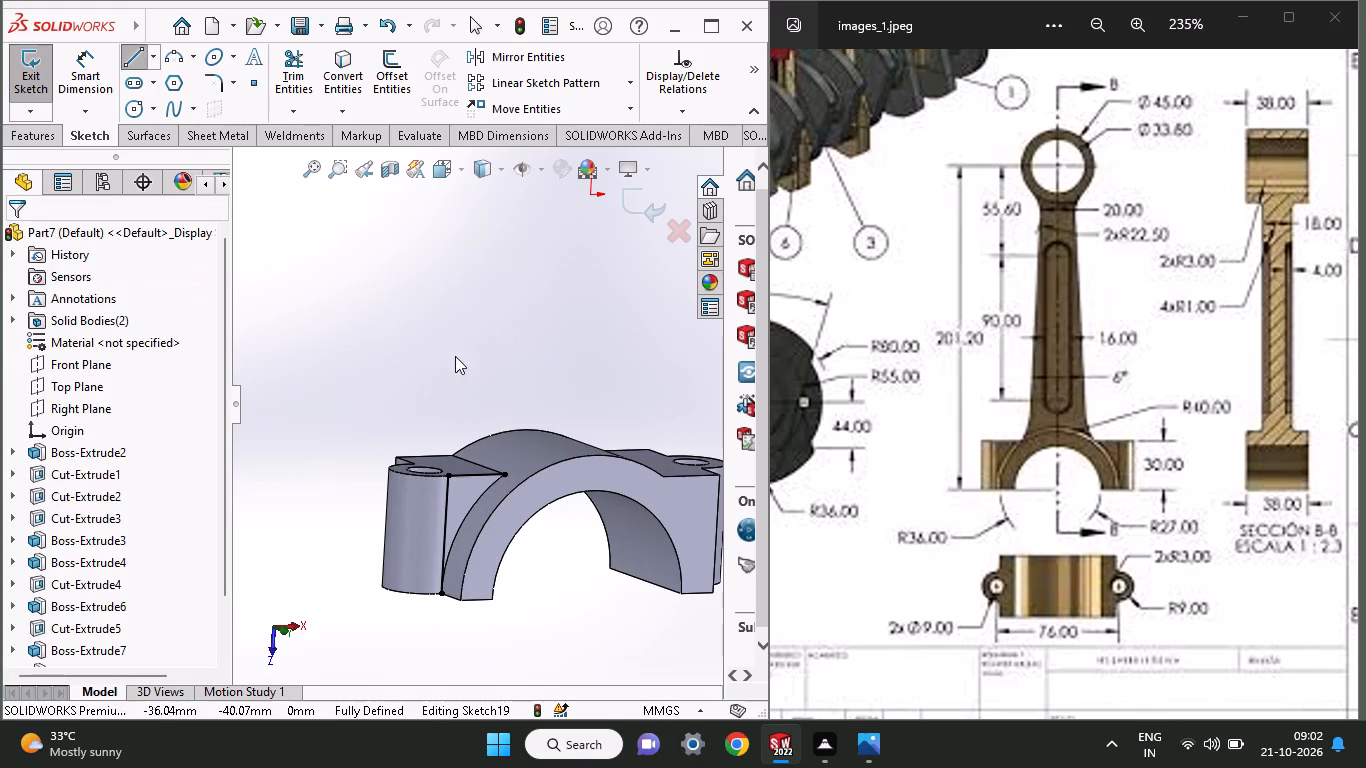
Close the last corner profile with a three-point arc along the ring's outer edge, joining the free ends of the two lines.
{"action": "left_click", "coordinate": [180, 54]}
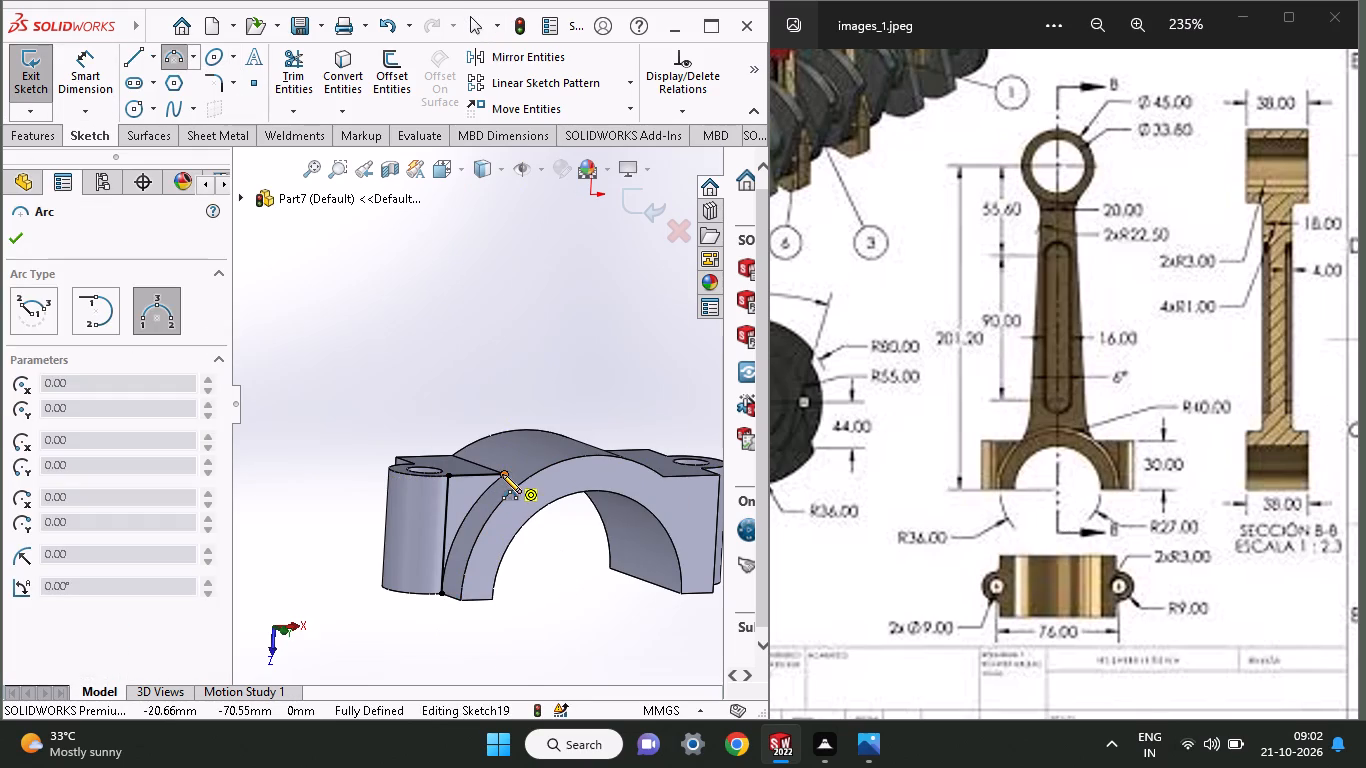
{"action": "left_click", "coordinate": [502, 474]}
{"action": "left_click", "coordinate": [441, 594]}
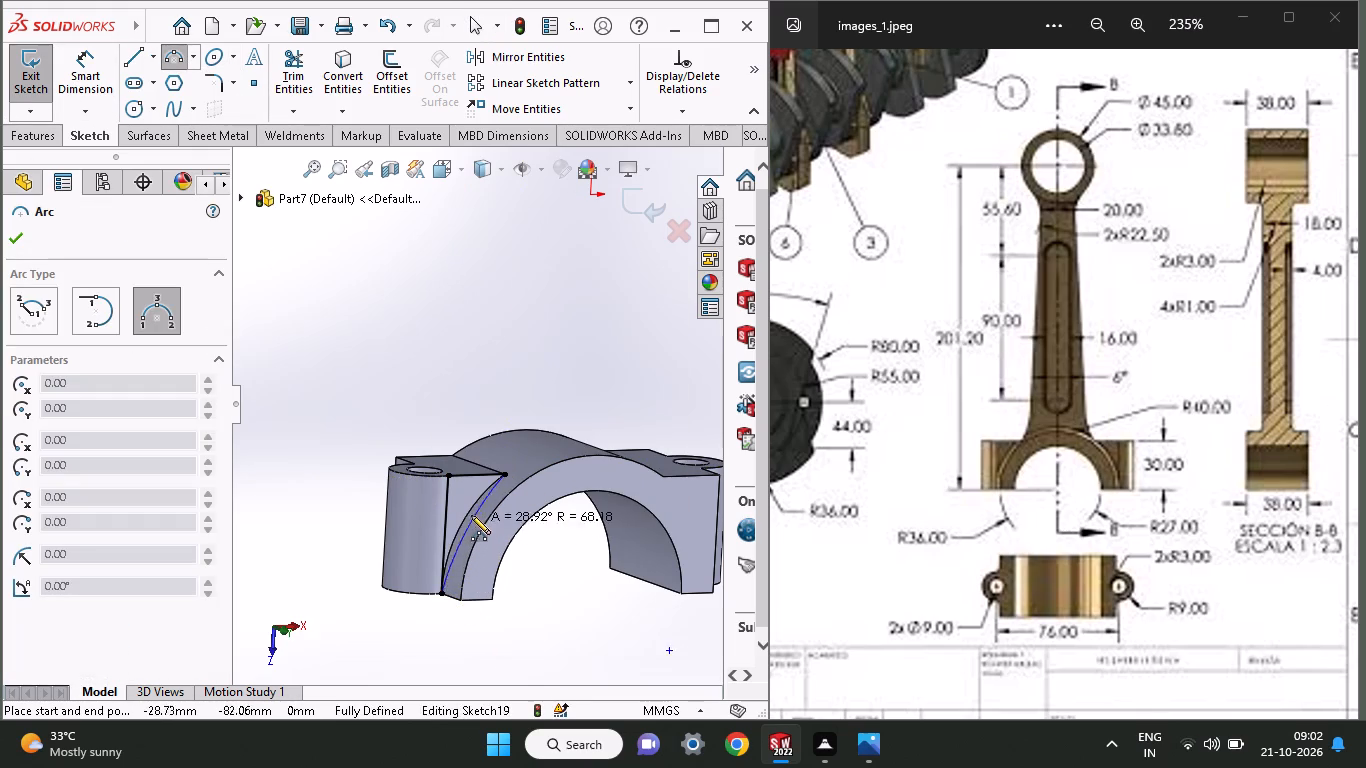
{"action": "left_click", "coordinate": [471, 509]}
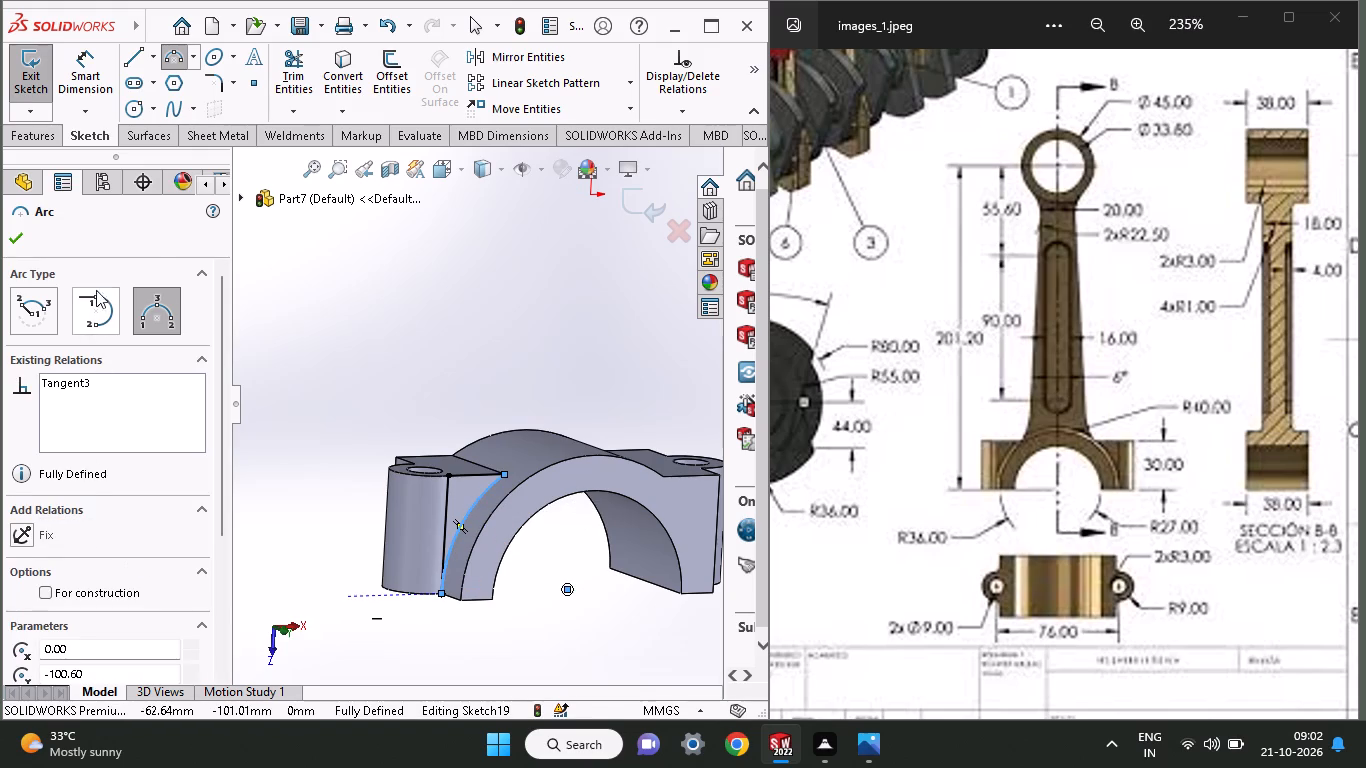
{"action": "left_click", "coordinate": [9, 233]}
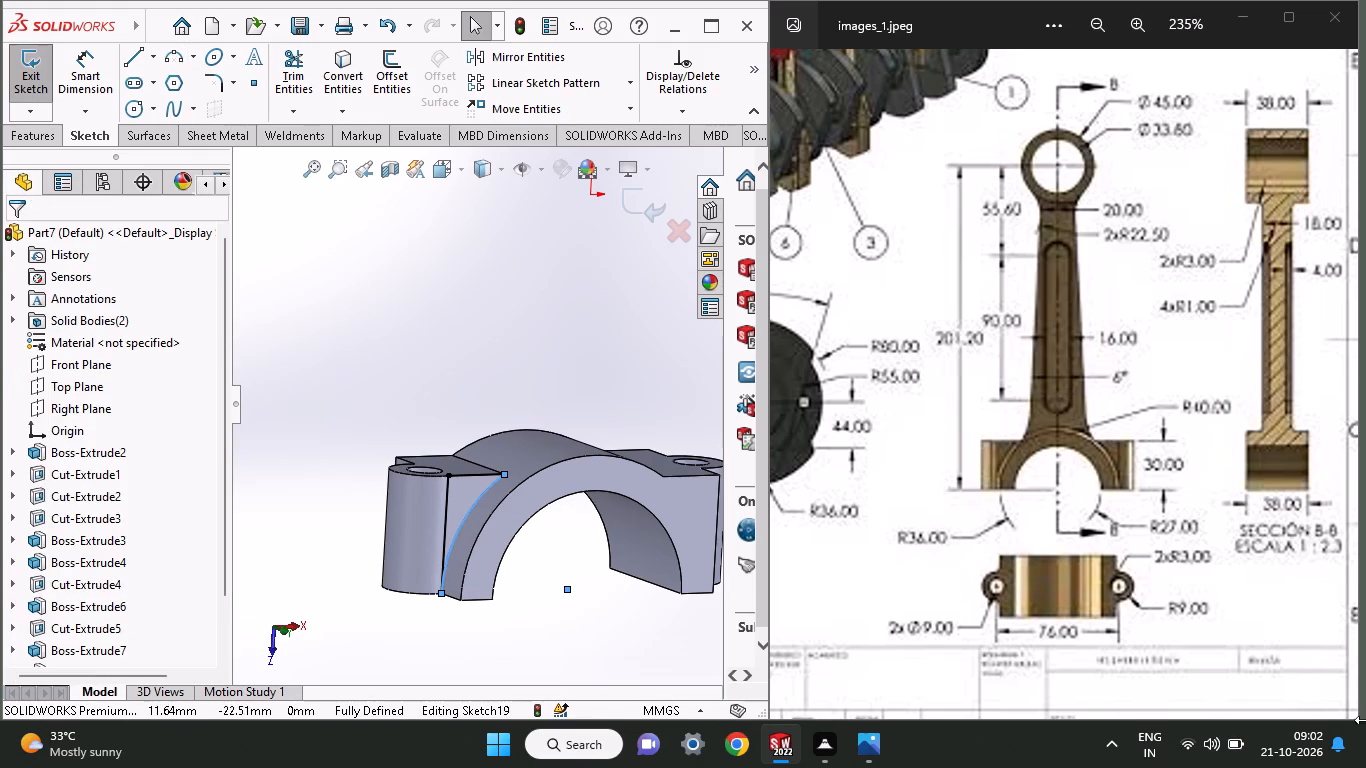
Extrude the last corner profile as a merged boss up to the half ring's 36 mm radius outer edge.
{"action": "left_click", "coordinate": [20, 135]}
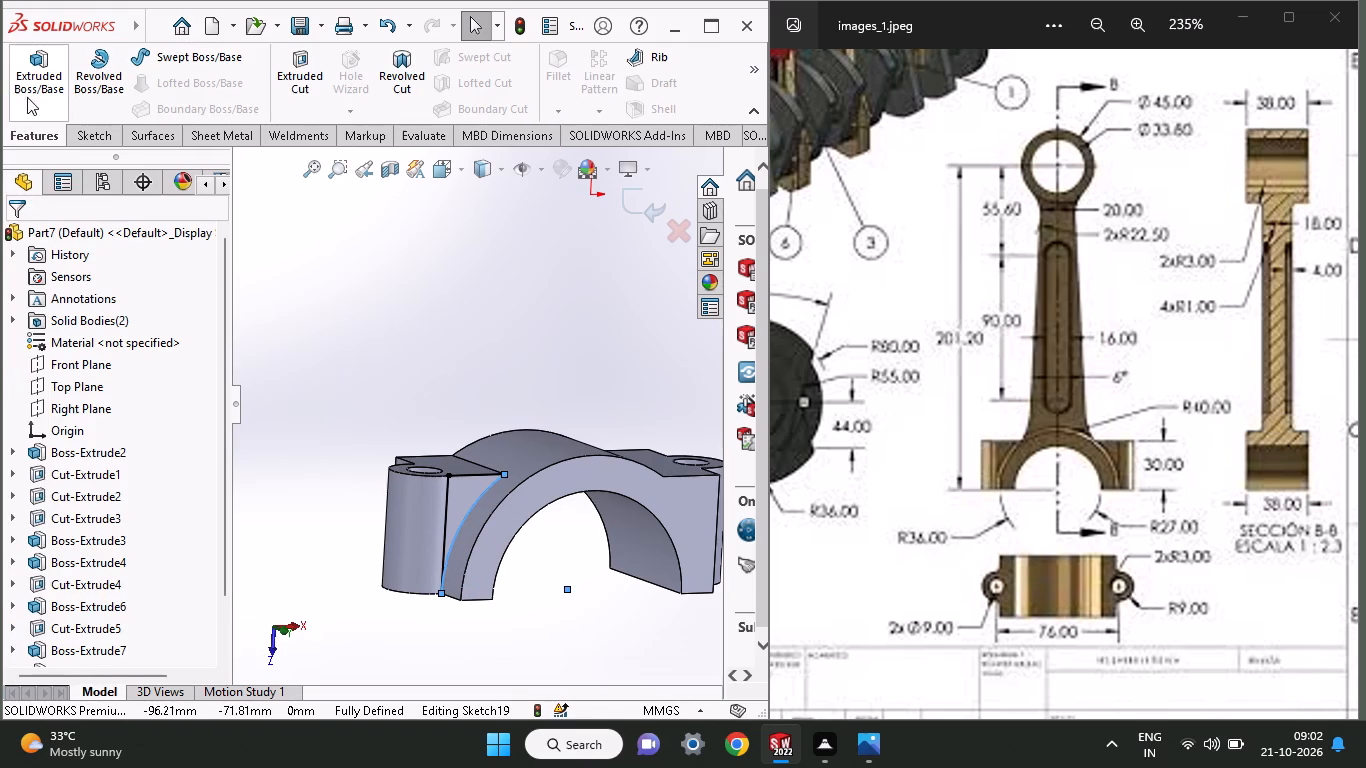
{"action": "left_click", "coordinate": [29, 88]}
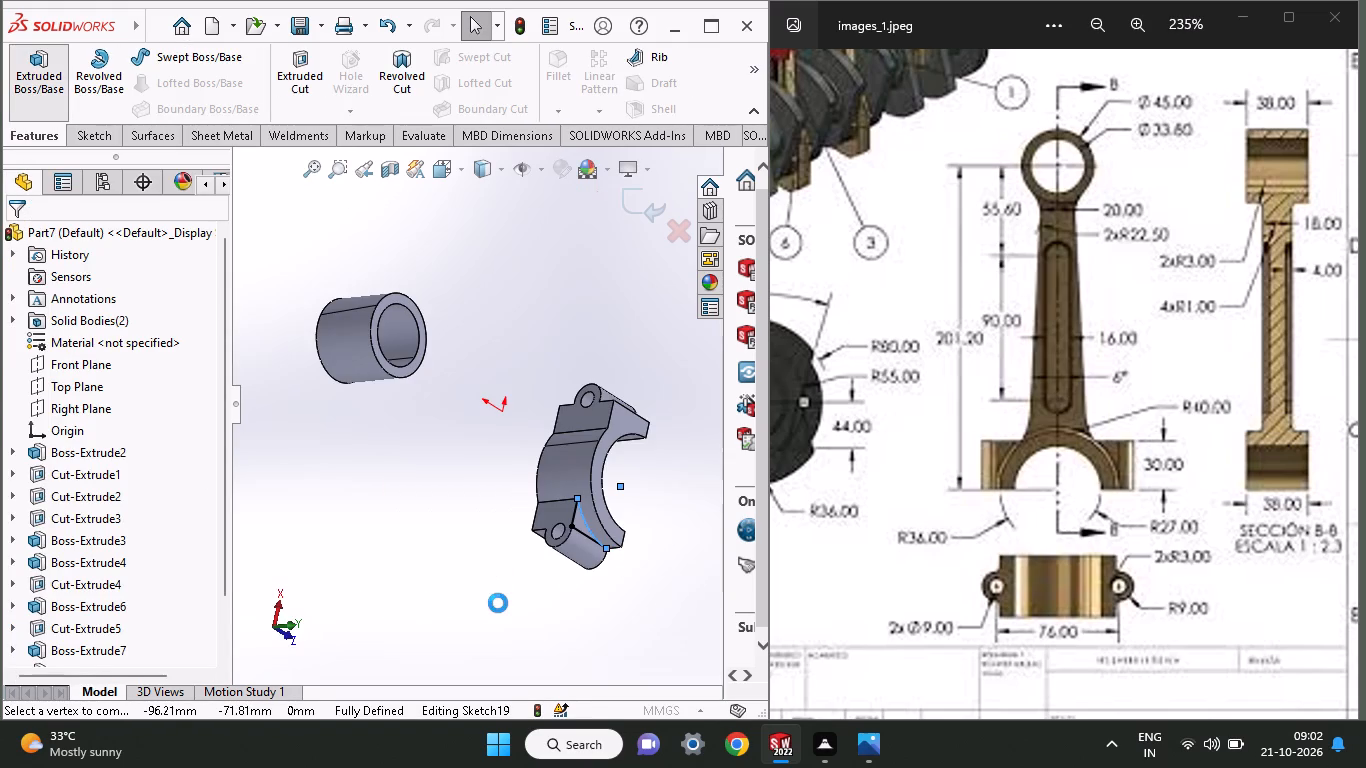
{"action": "left_click", "coordinate": [589, 463]}
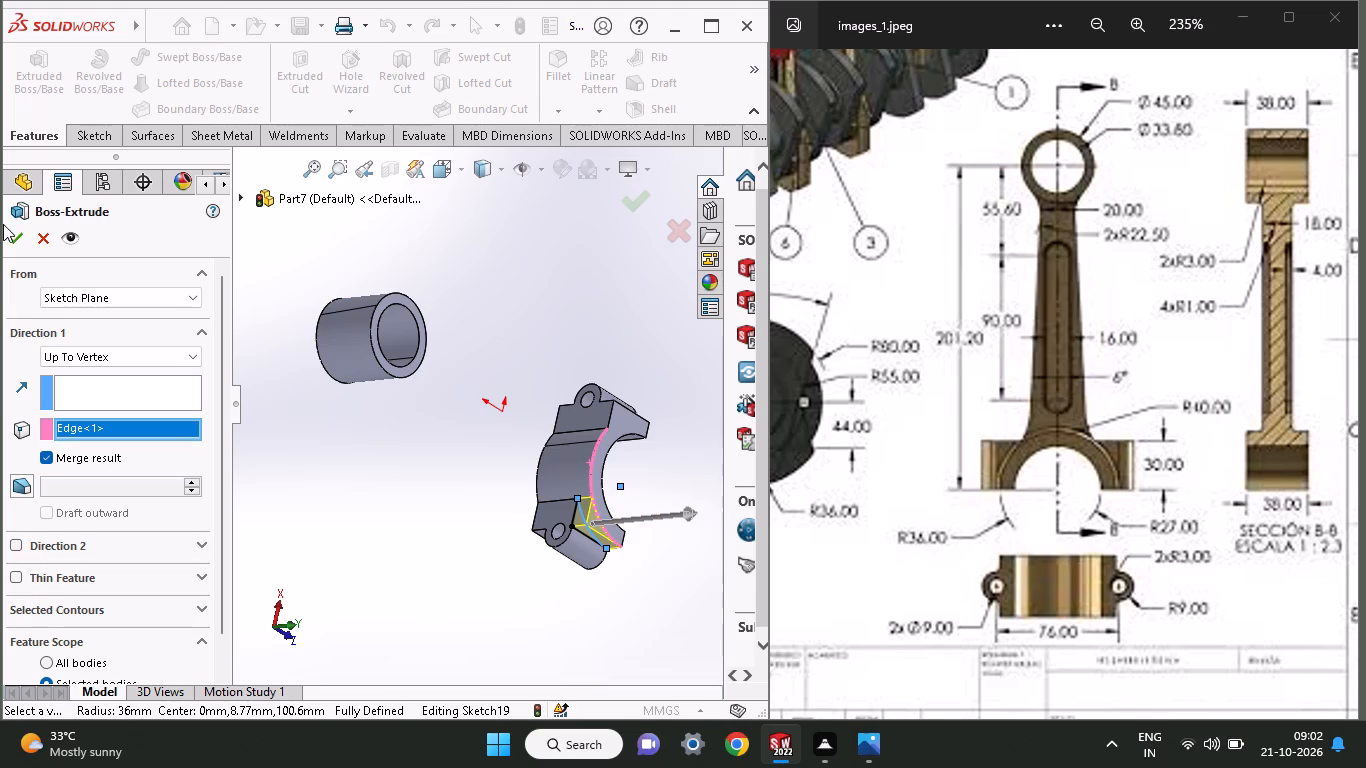
{"action": "left_click", "coordinate": [11, 248]}
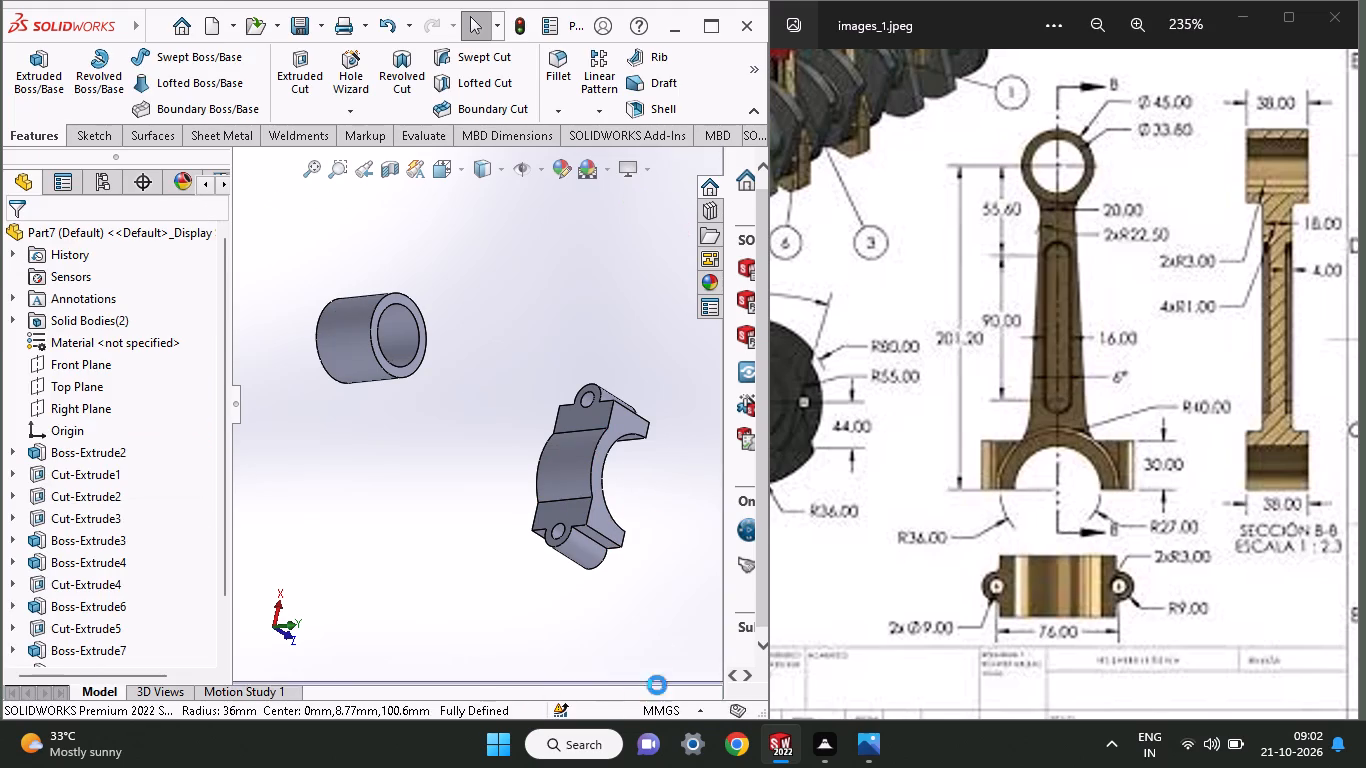
Examine the half ring, its bolt bosses and the filled corners from the front, above and below.
{"action": "middle_click_drag", "start_coordinate": [667, 601], "coordinate": [572, 464]}
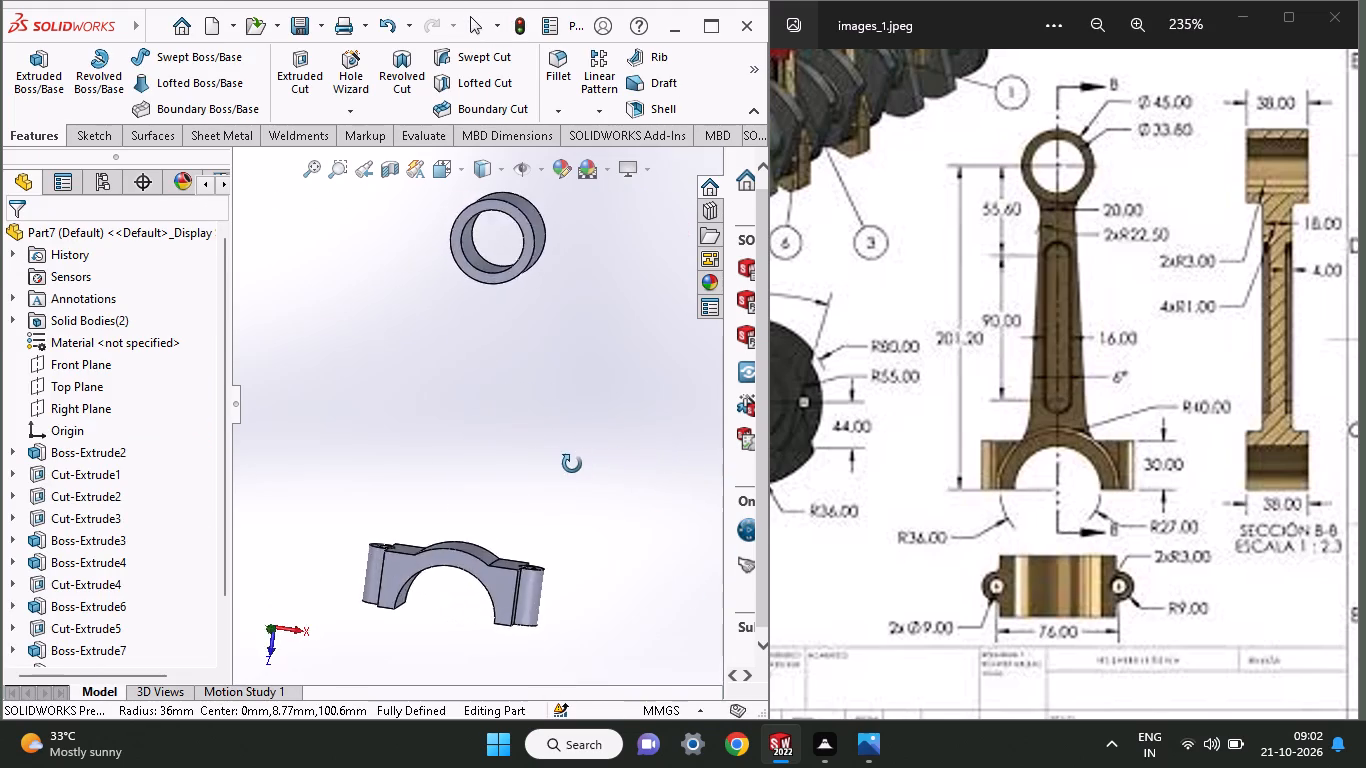
{"action": "middle_click_drag", "start_coordinate": [572, 464], "coordinate": [602, 519]}
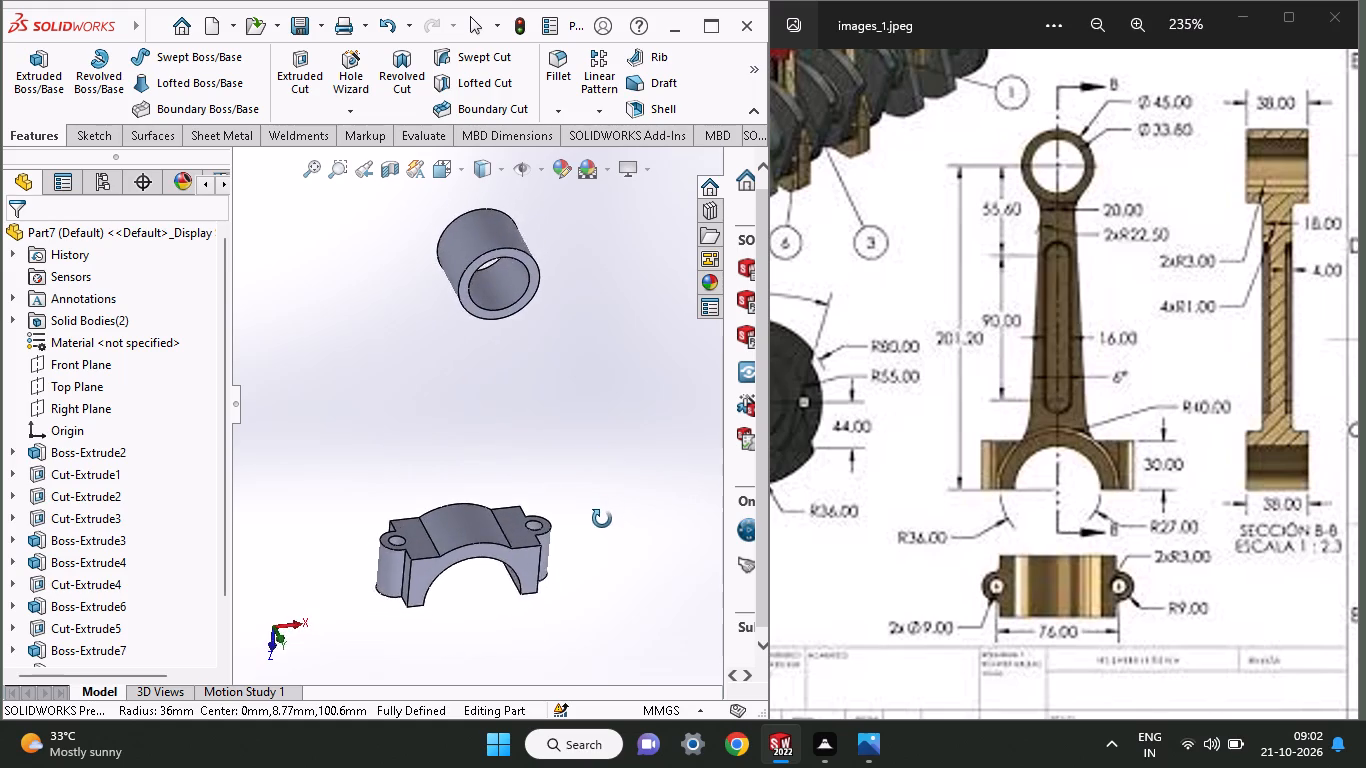
{"action": "middle_click_drag", "start_coordinate": [602, 519], "coordinate": [587, 520]}
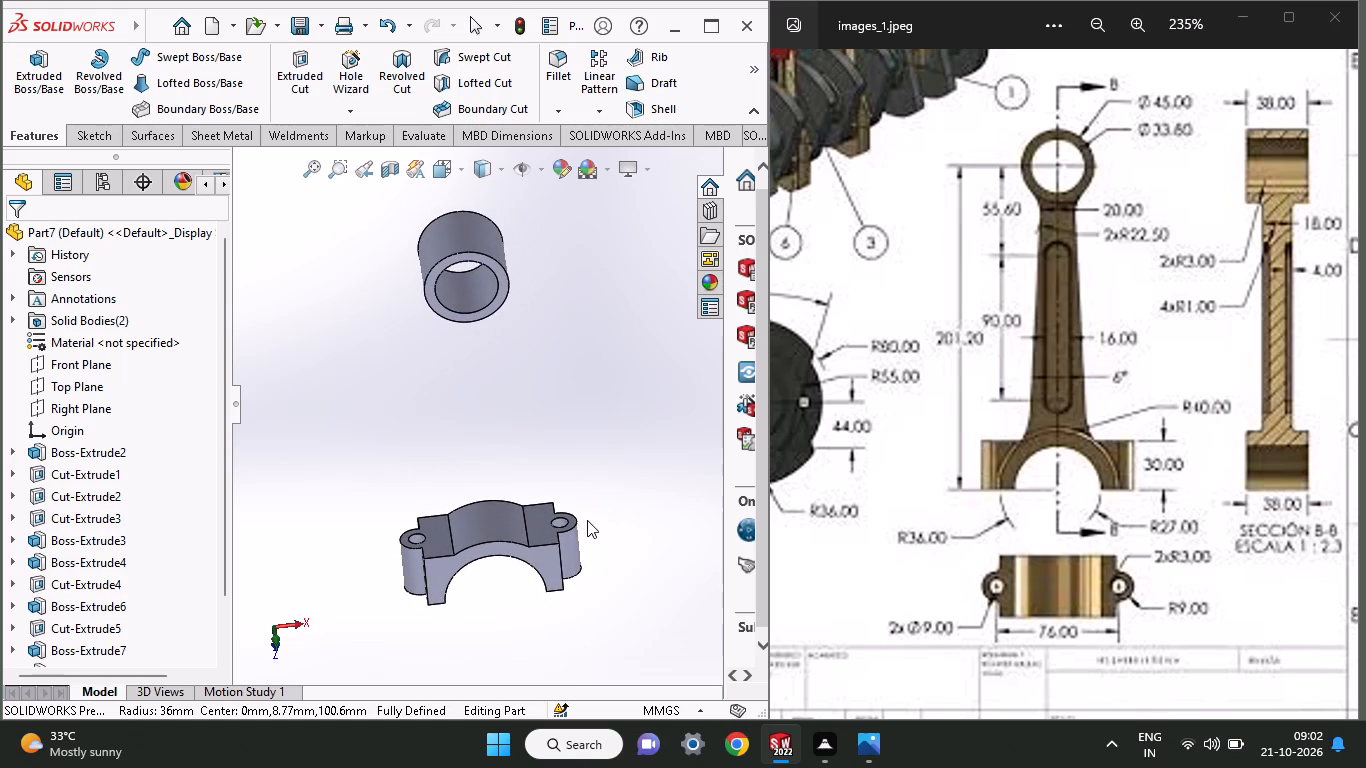
{"action": "middle_click_drag", "start_coordinate": [587, 520], "coordinate": [584, 642]}
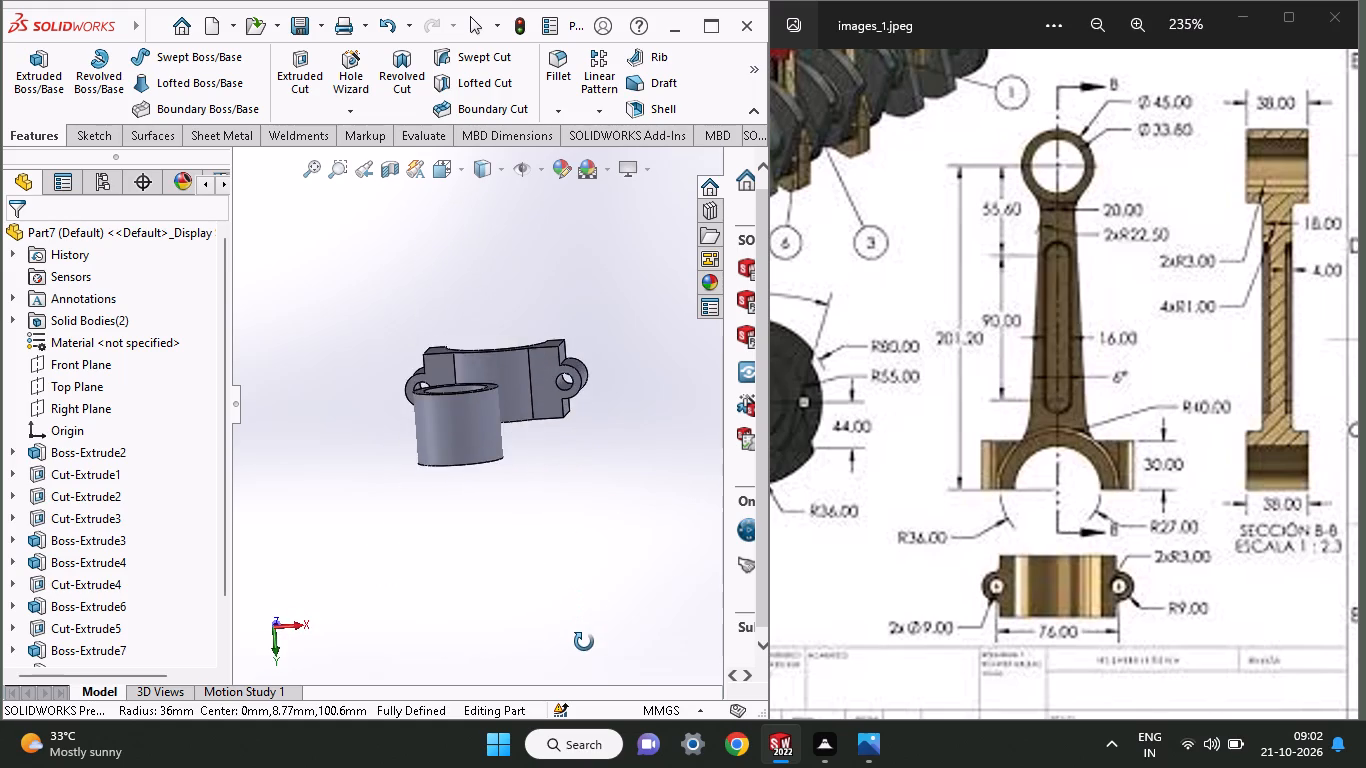
{"action": "middle_click_drag", "start_coordinate": [584, 642], "coordinate": [616, 446]}
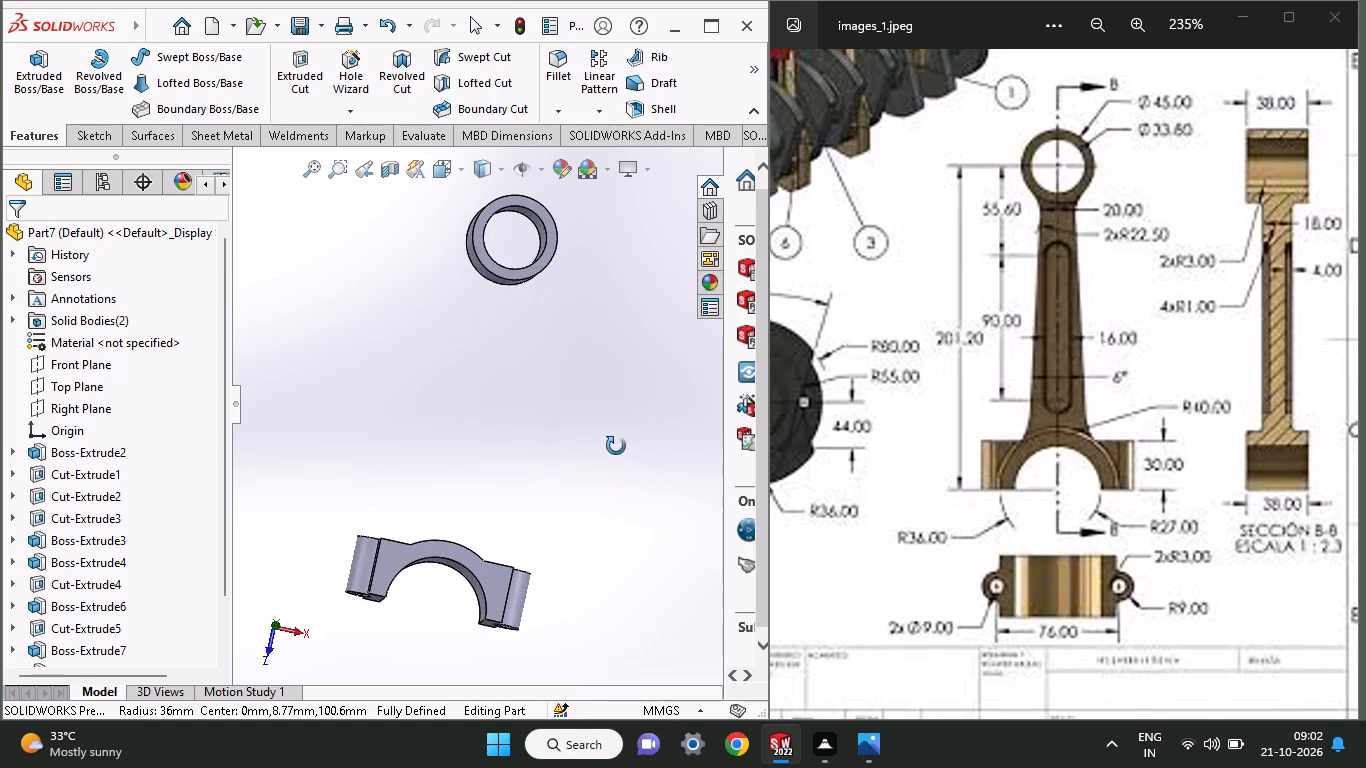
{"action": "middle_click_drag", "start_coordinate": [616, 446], "coordinate": [597, 502]}
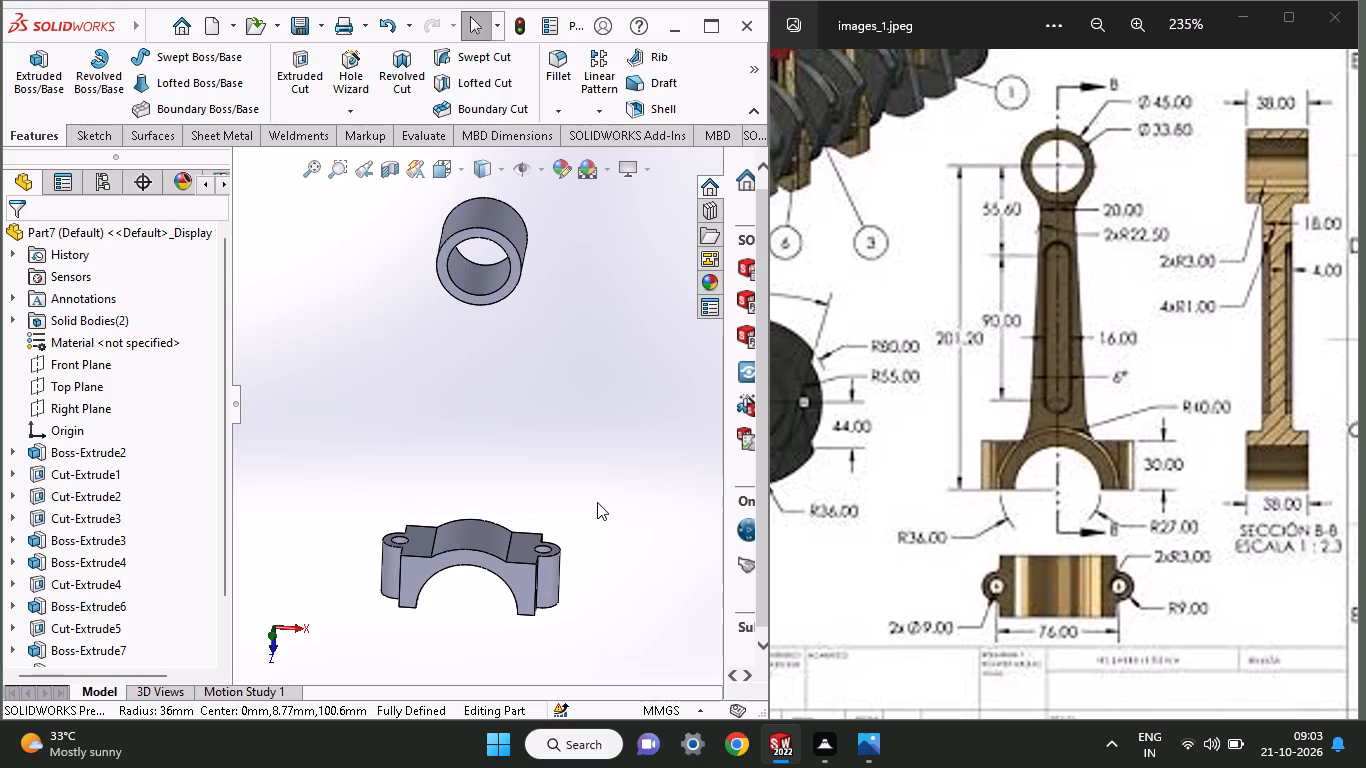
{"action": "middle_click_drag", "start_coordinate": [597, 502], "coordinate": [601, 468]}
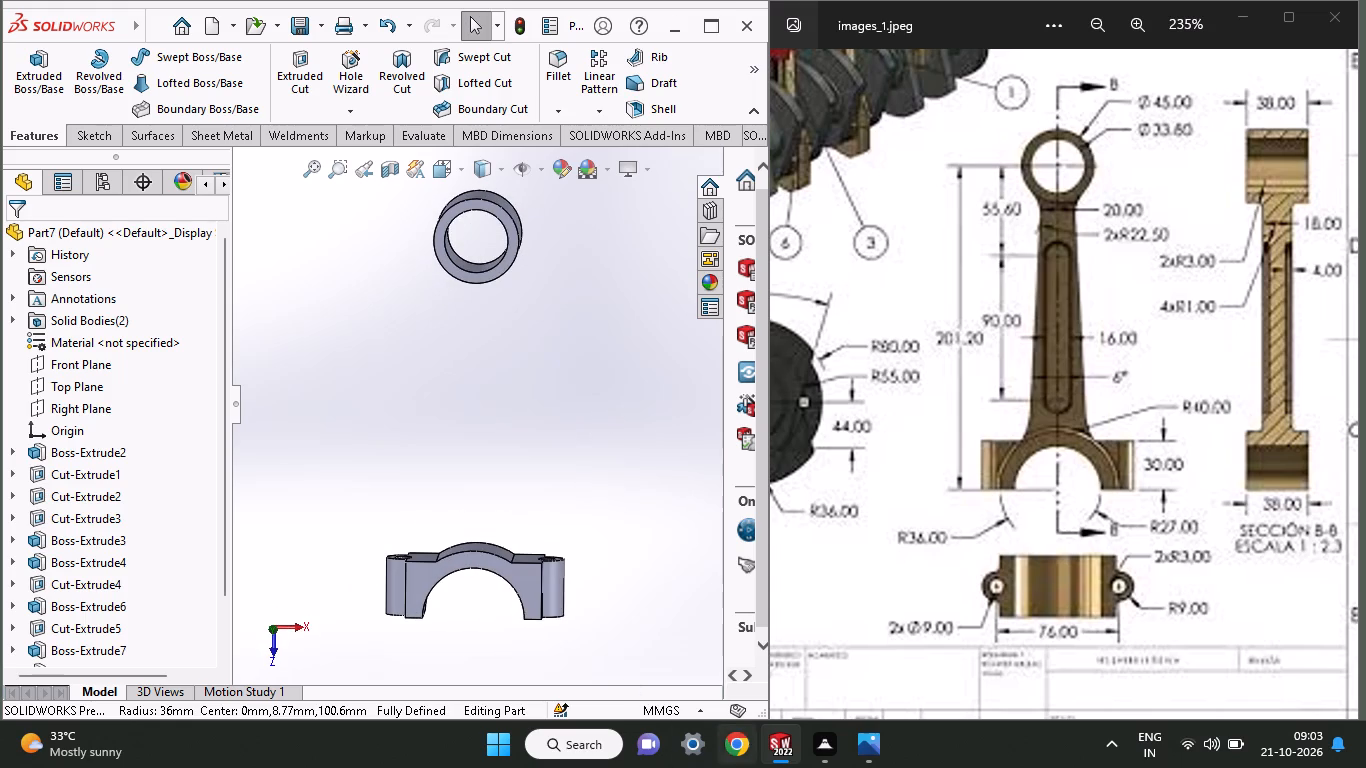
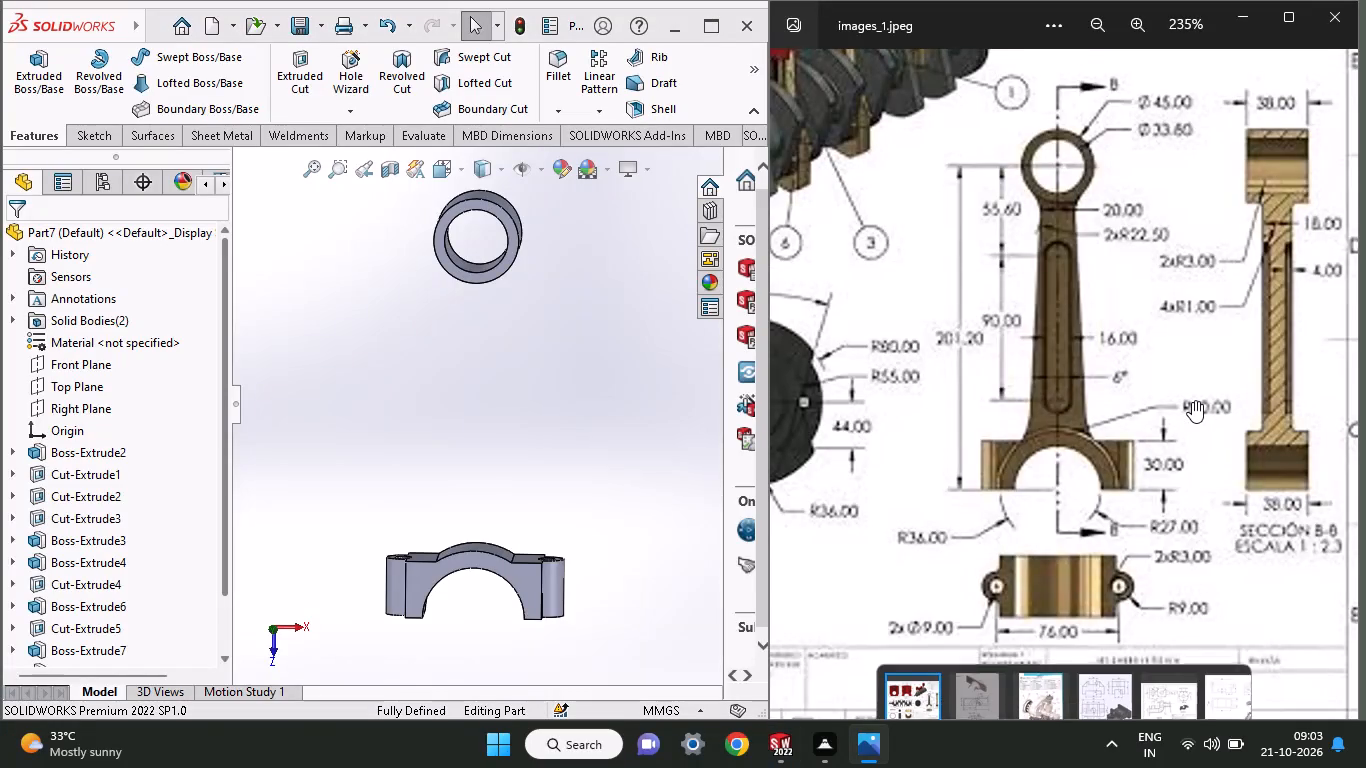
Open a new sketch on the Top Plane.
{"action": "left_click", "coordinate": [1192, 401]}
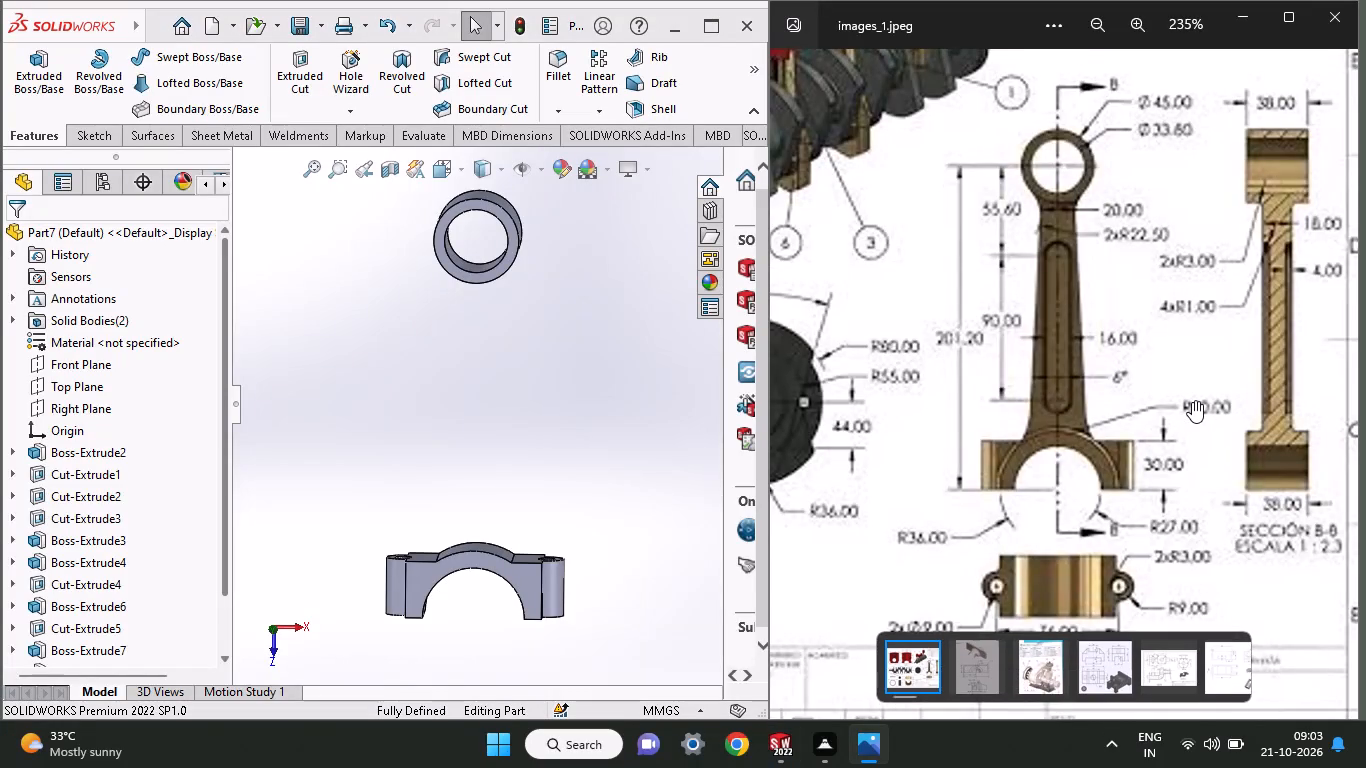
{"action": "middle_click_drag", "start_coordinate": [453, 448], "coordinate": [468, 426]}
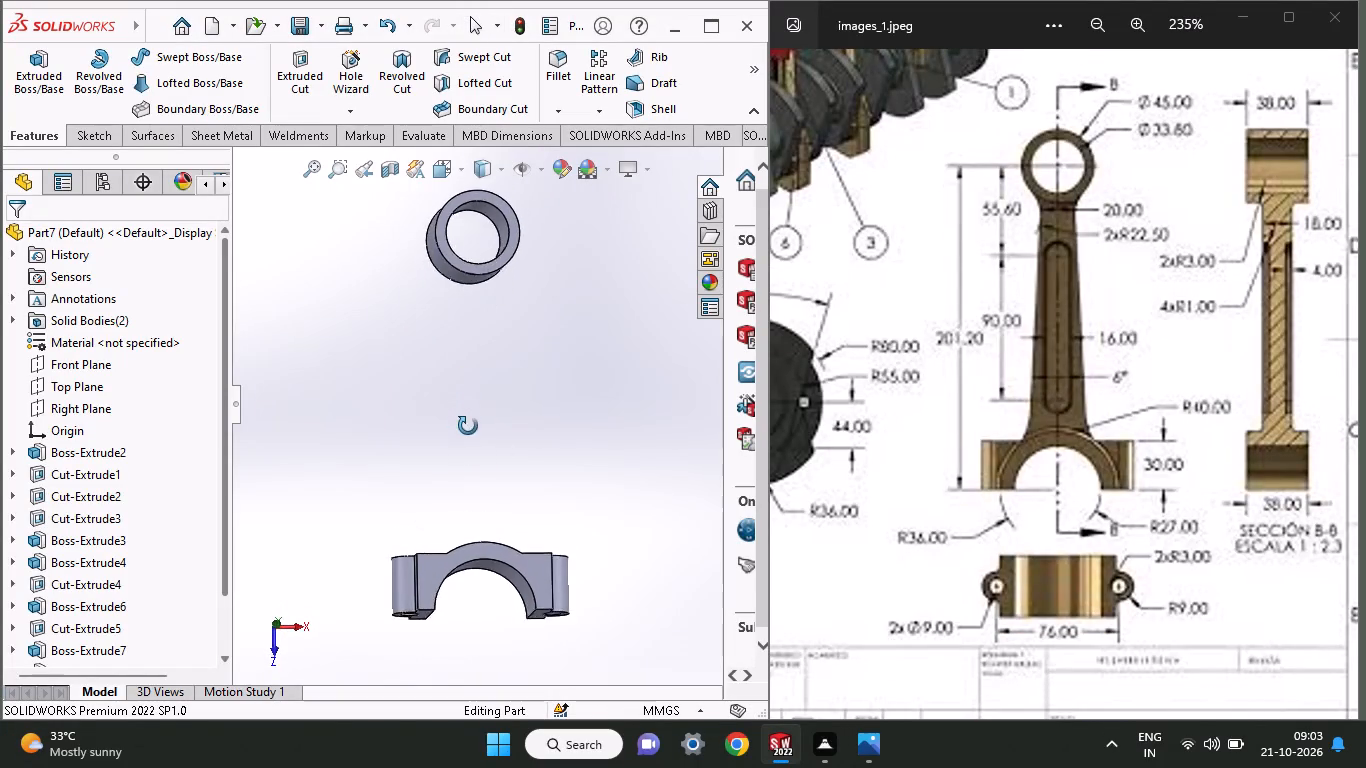
{"action": "middle_click_drag", "start_coordinate": [468, 426], "coordinate": [451, 469]}
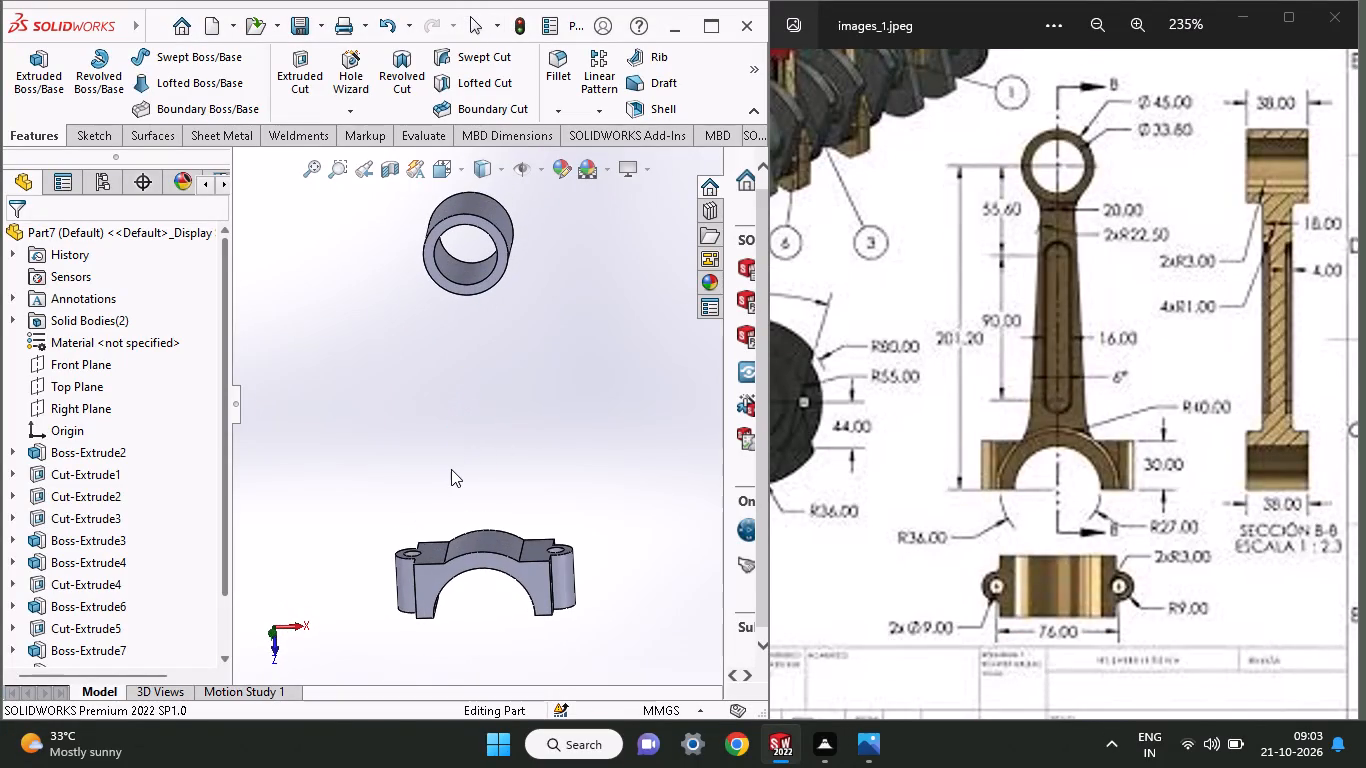
{"action": "left_click", "coordinate": [52, 391]}
{"action": "left_click", "coordinate": [75, 366]}
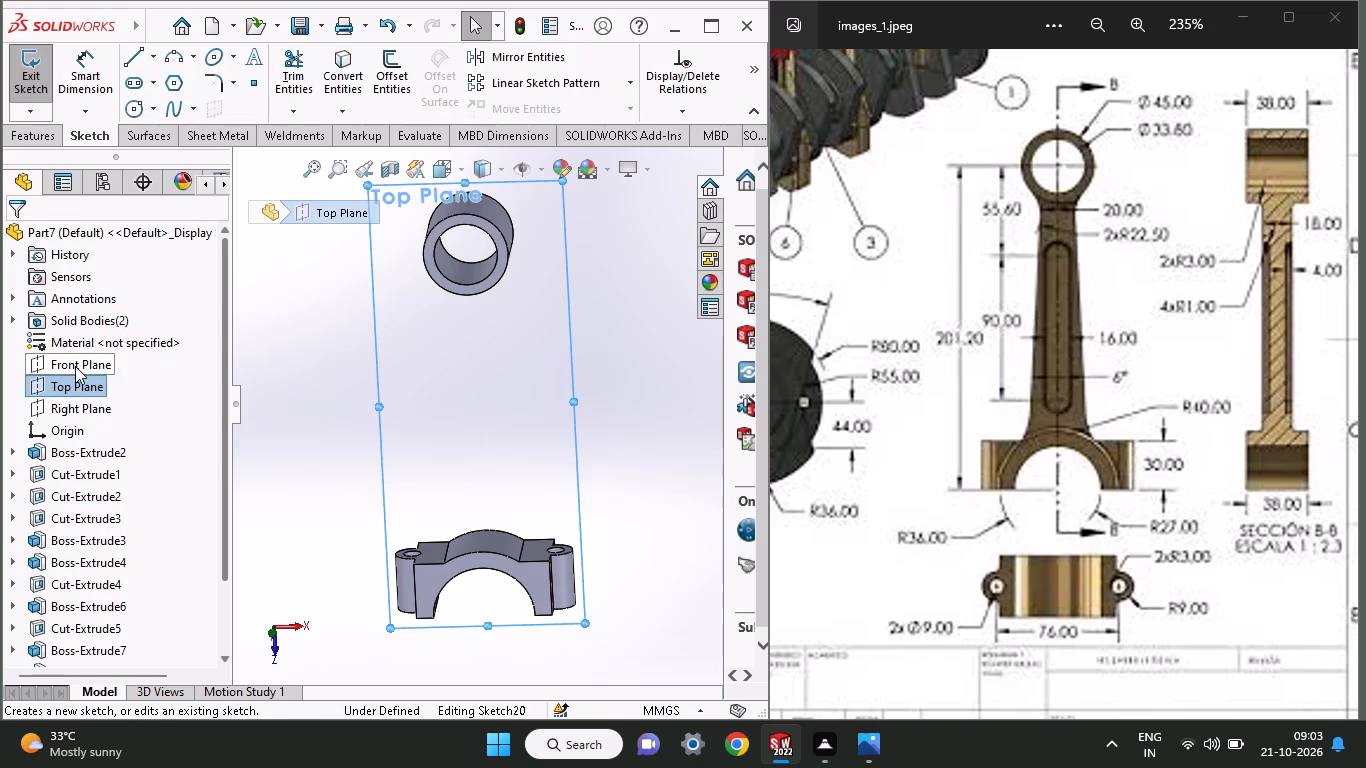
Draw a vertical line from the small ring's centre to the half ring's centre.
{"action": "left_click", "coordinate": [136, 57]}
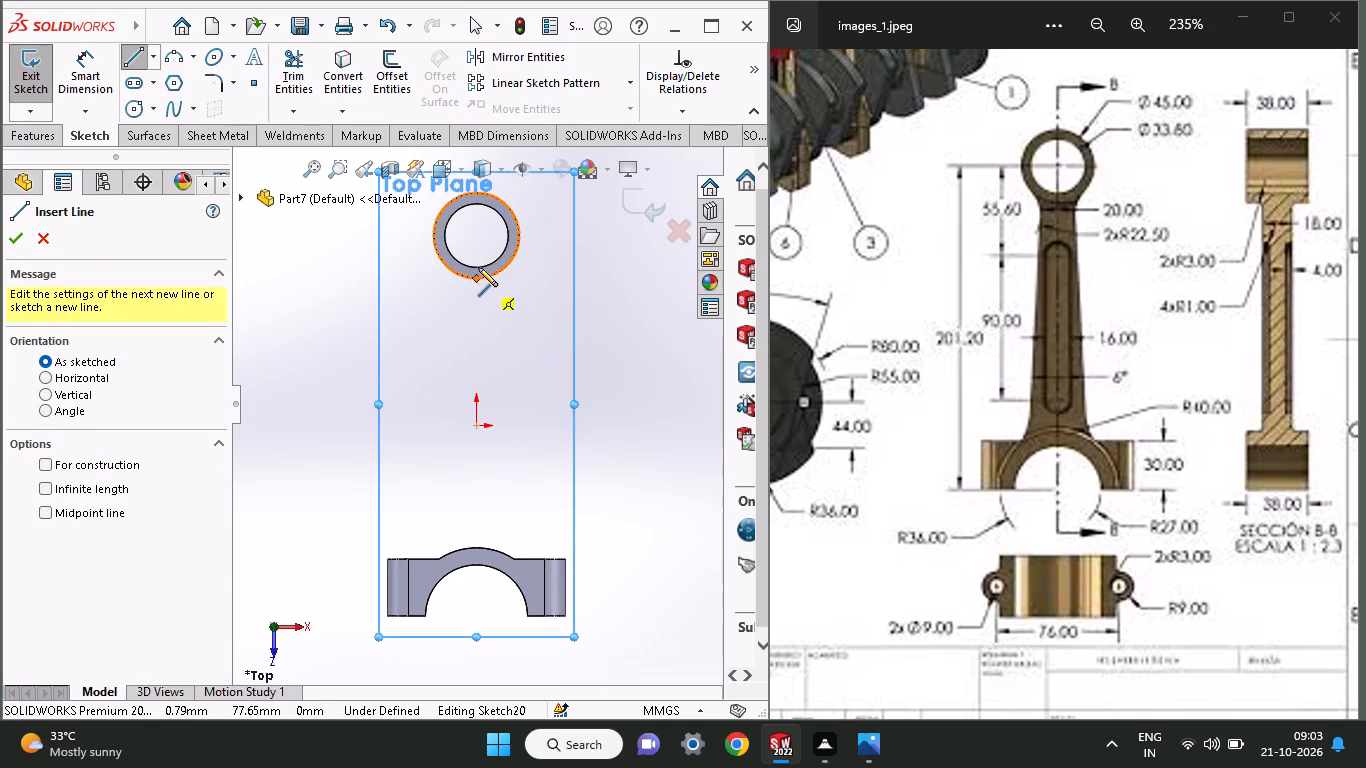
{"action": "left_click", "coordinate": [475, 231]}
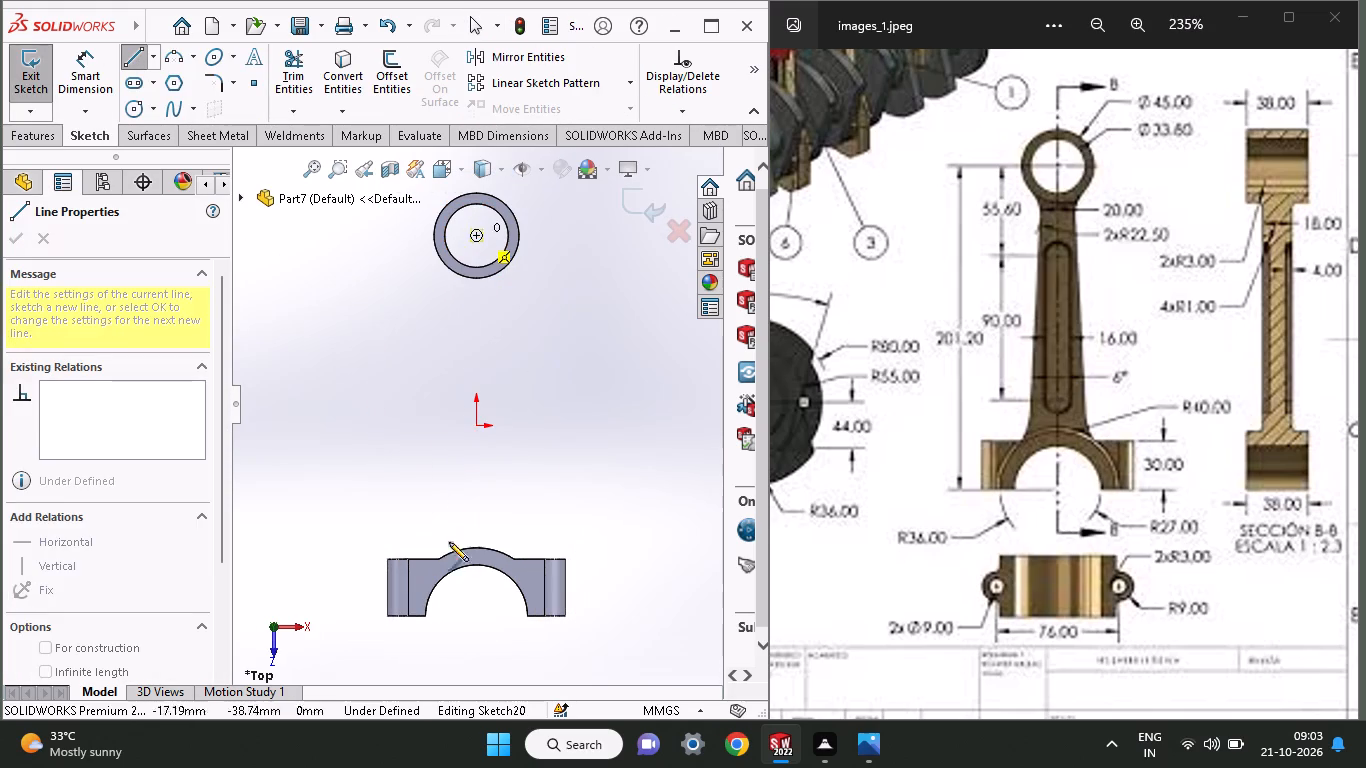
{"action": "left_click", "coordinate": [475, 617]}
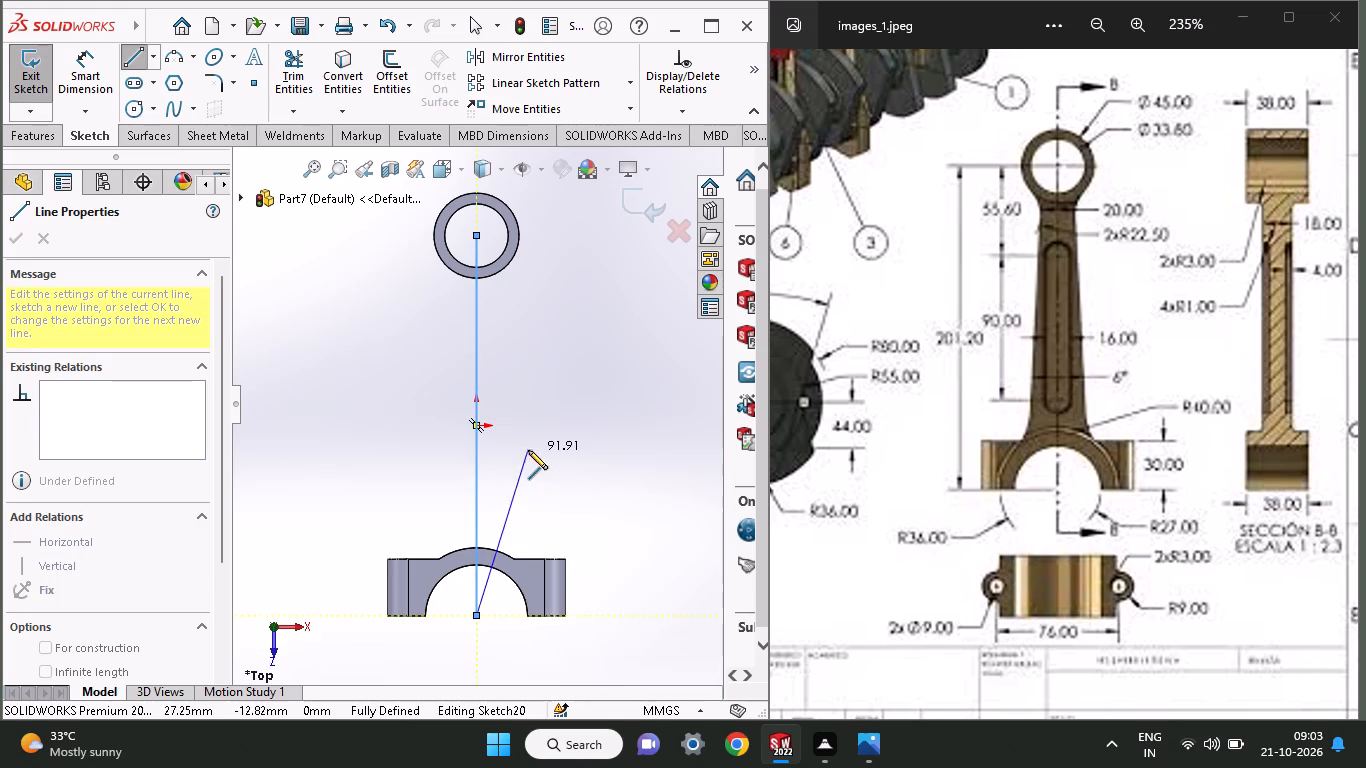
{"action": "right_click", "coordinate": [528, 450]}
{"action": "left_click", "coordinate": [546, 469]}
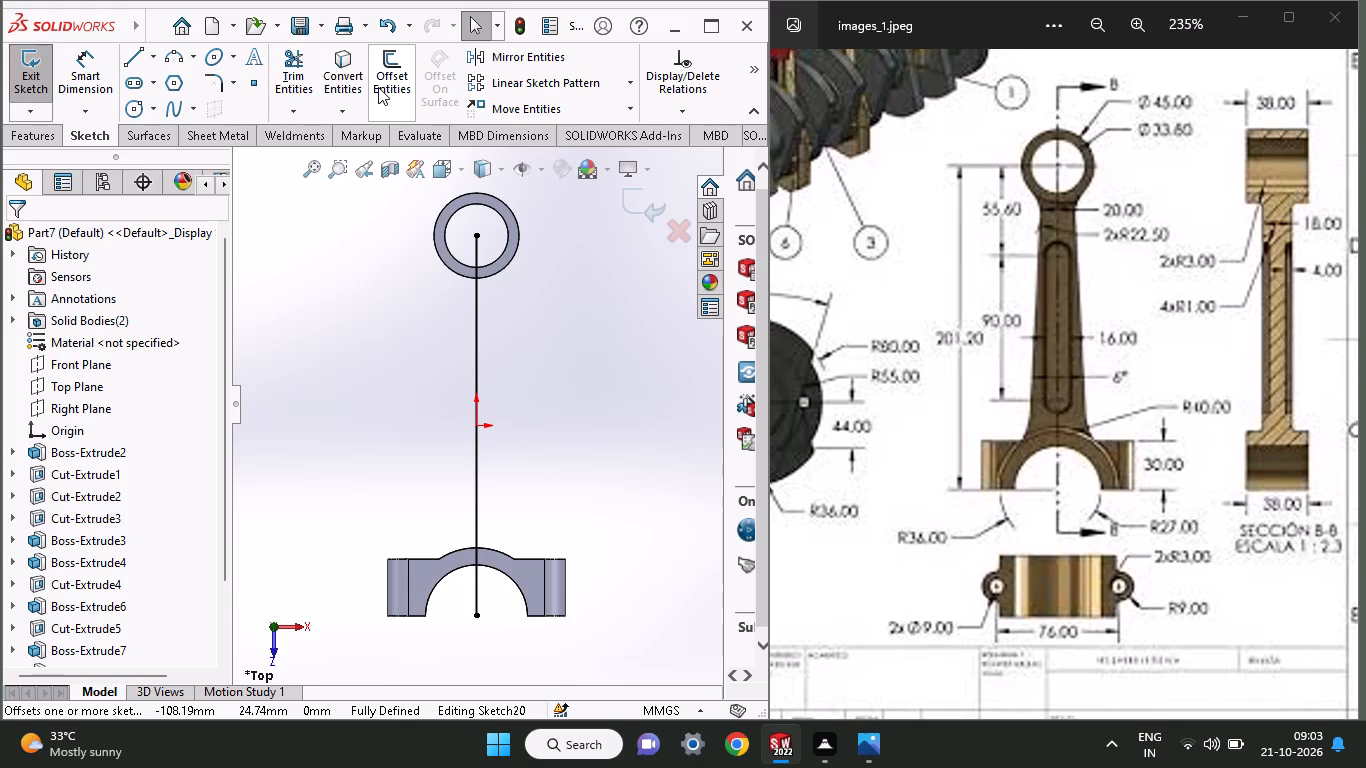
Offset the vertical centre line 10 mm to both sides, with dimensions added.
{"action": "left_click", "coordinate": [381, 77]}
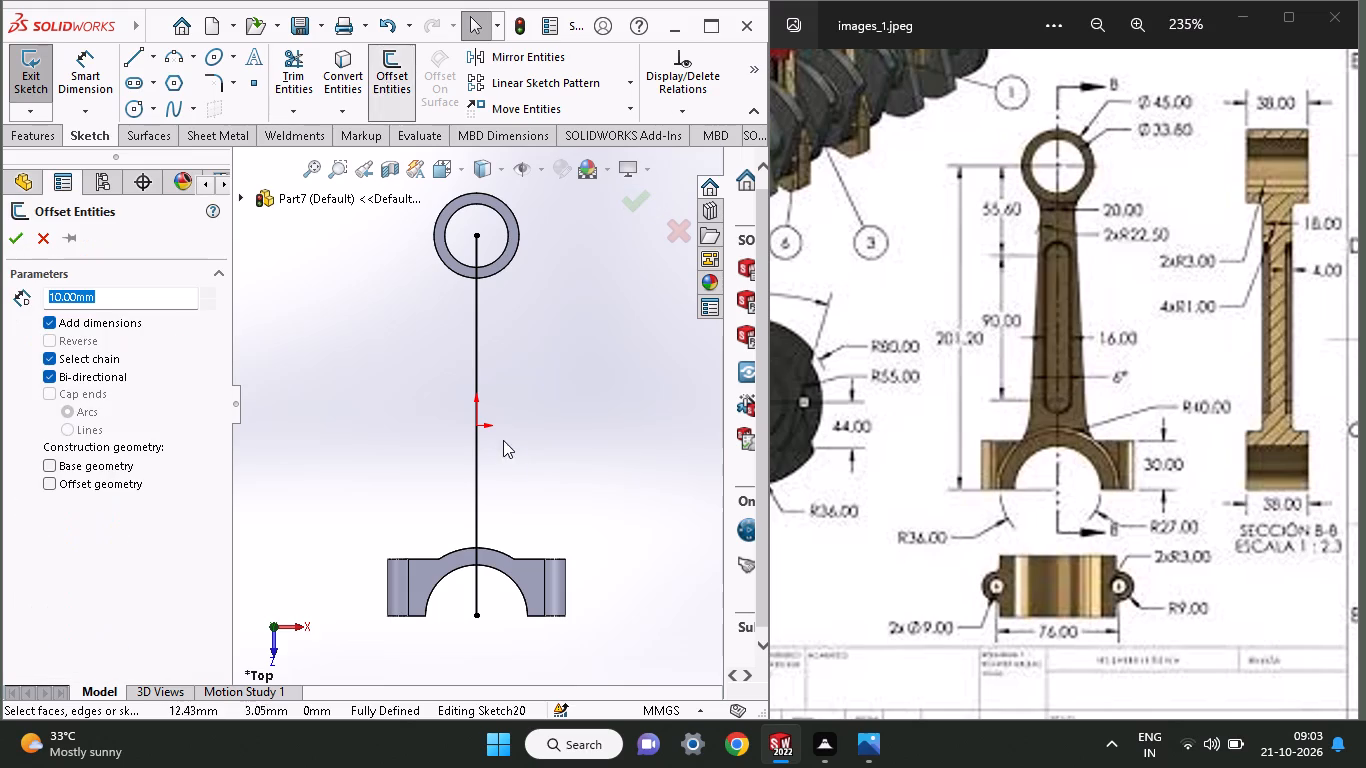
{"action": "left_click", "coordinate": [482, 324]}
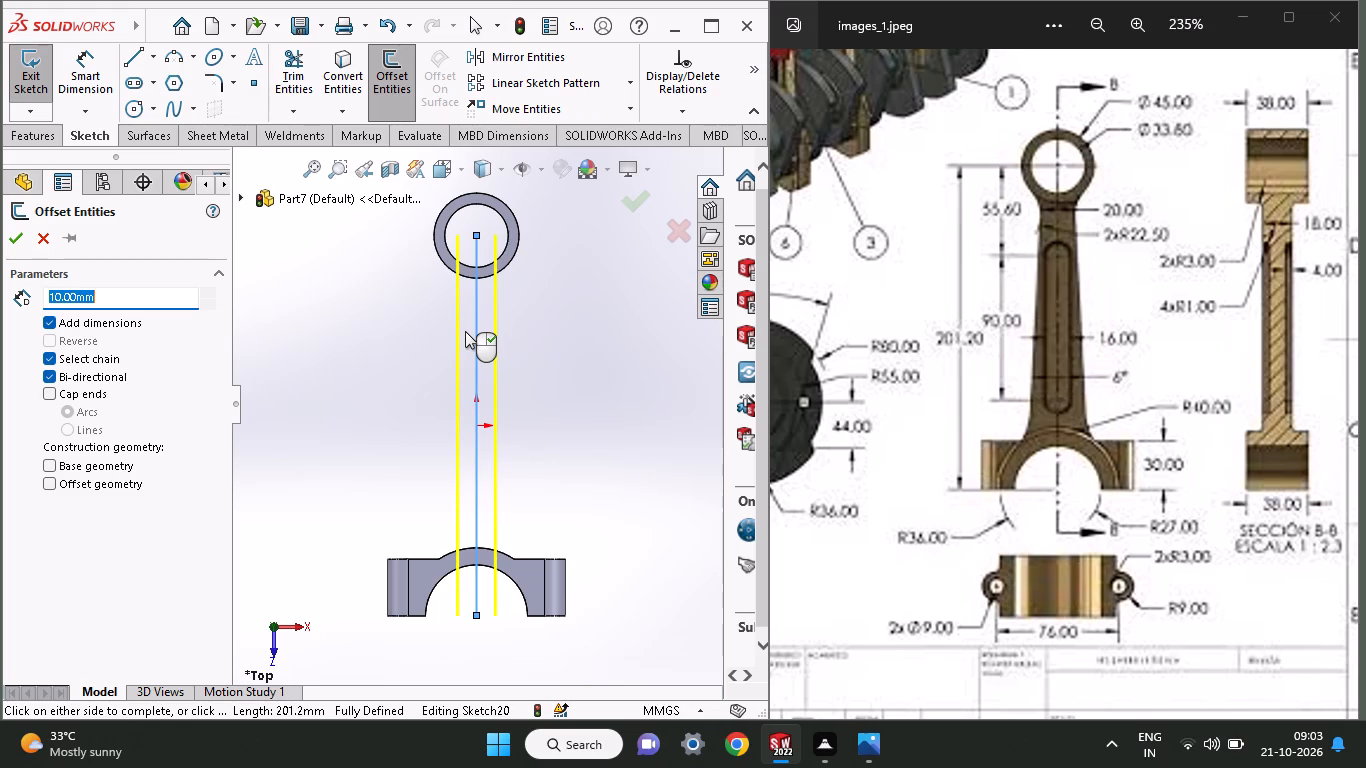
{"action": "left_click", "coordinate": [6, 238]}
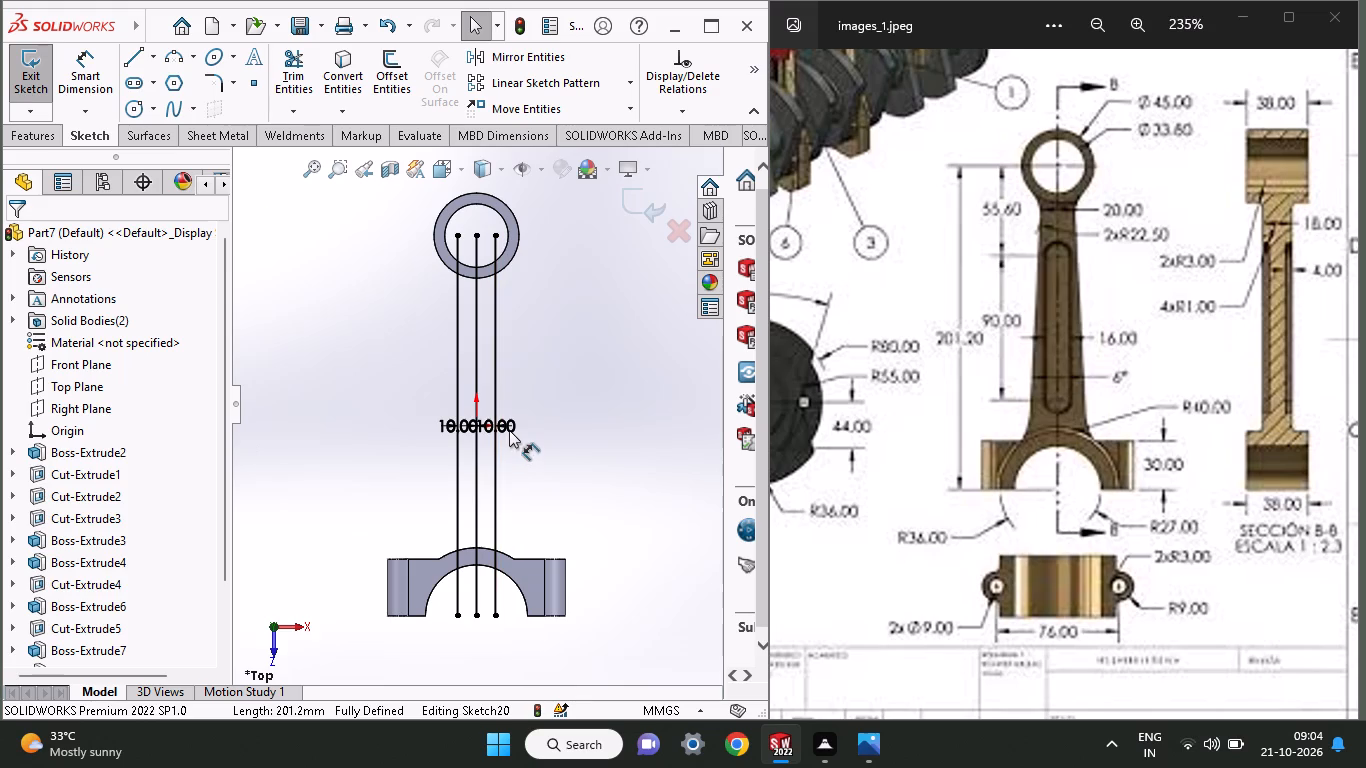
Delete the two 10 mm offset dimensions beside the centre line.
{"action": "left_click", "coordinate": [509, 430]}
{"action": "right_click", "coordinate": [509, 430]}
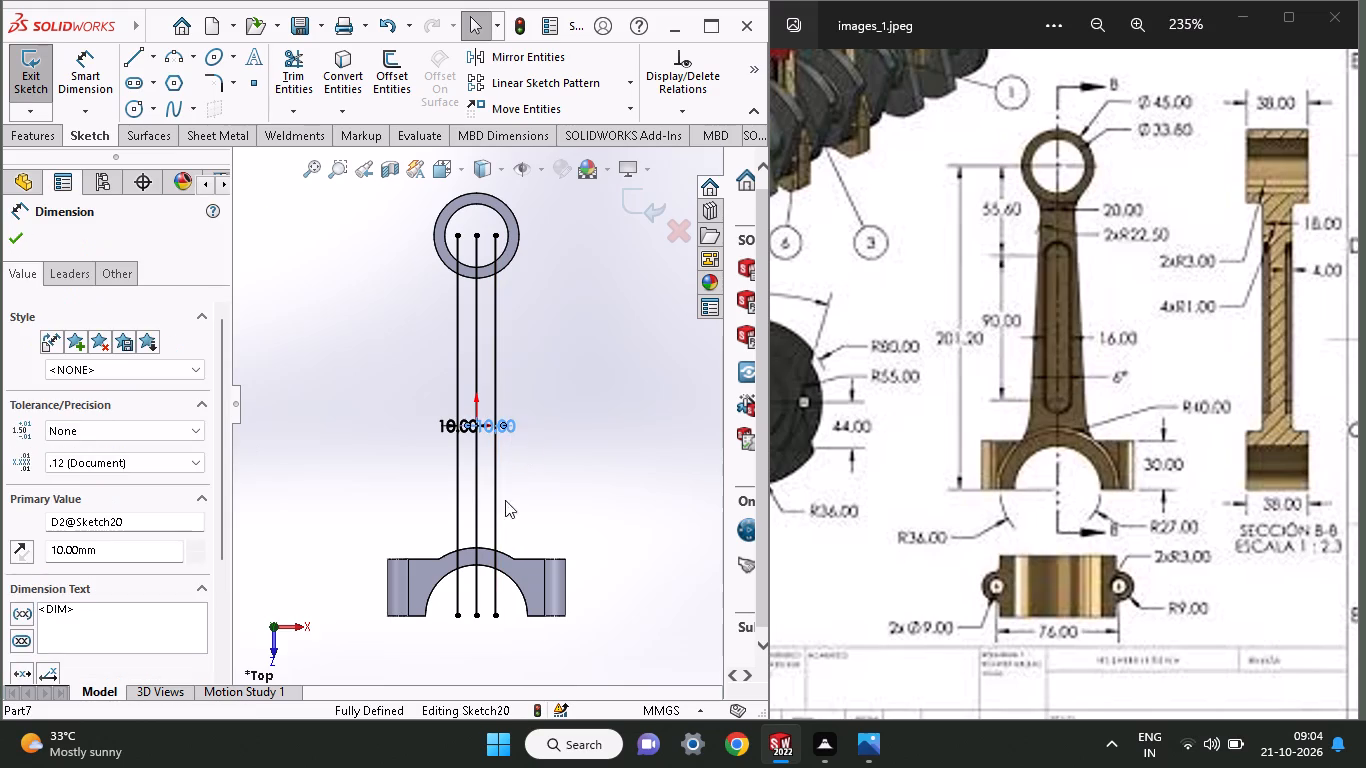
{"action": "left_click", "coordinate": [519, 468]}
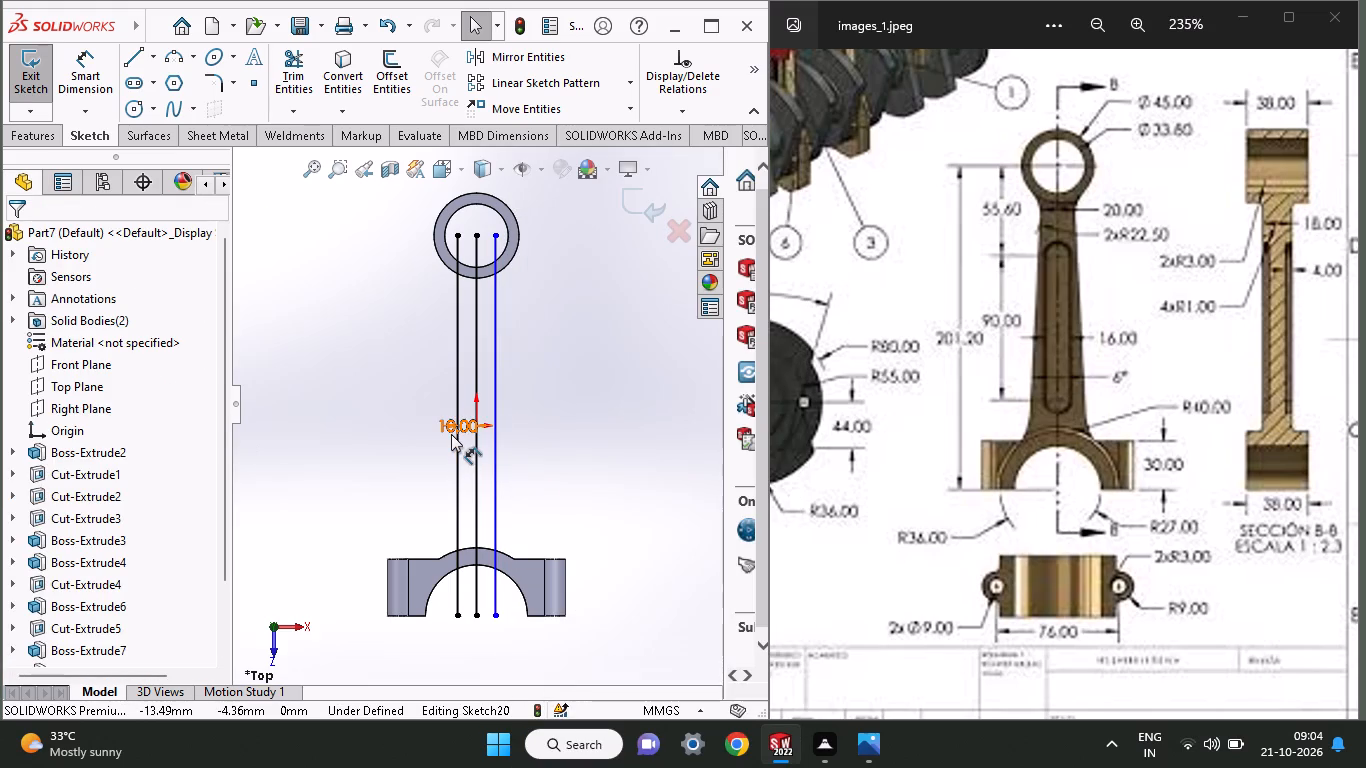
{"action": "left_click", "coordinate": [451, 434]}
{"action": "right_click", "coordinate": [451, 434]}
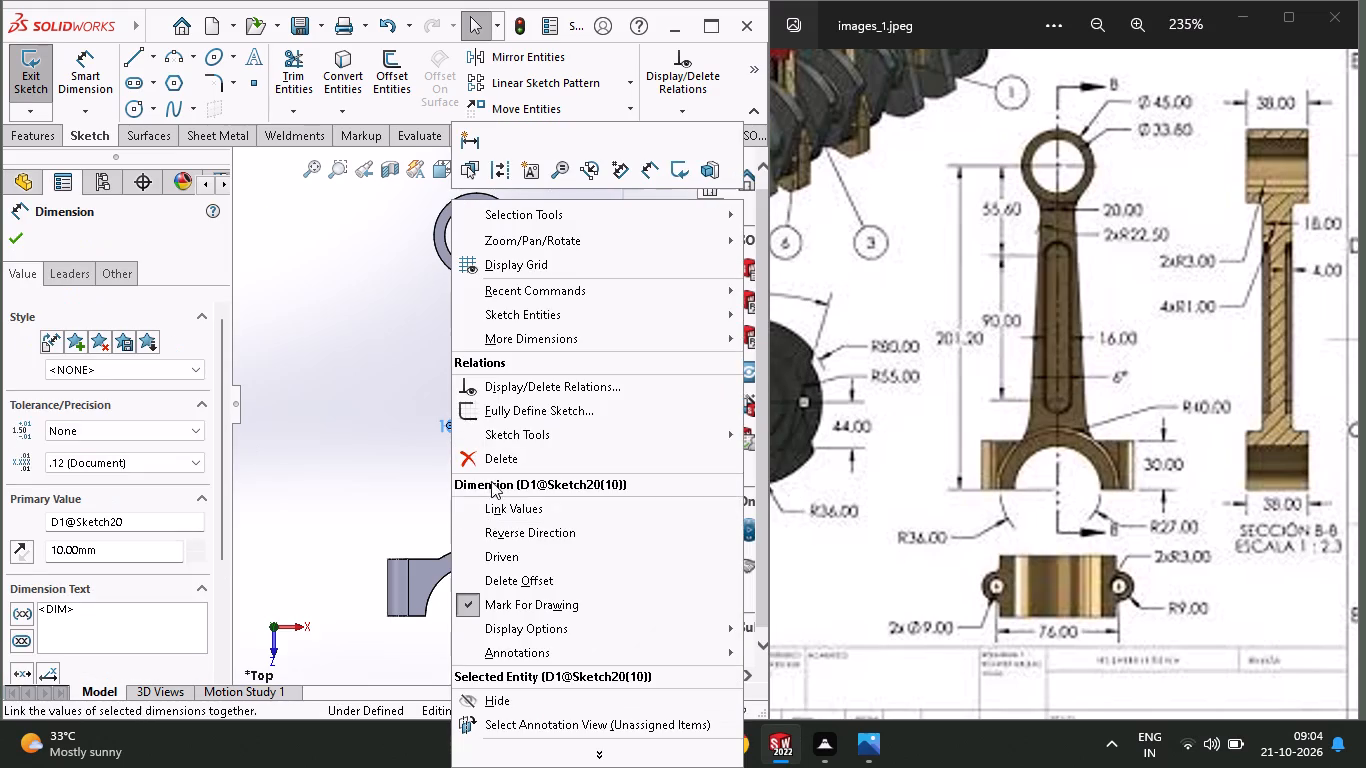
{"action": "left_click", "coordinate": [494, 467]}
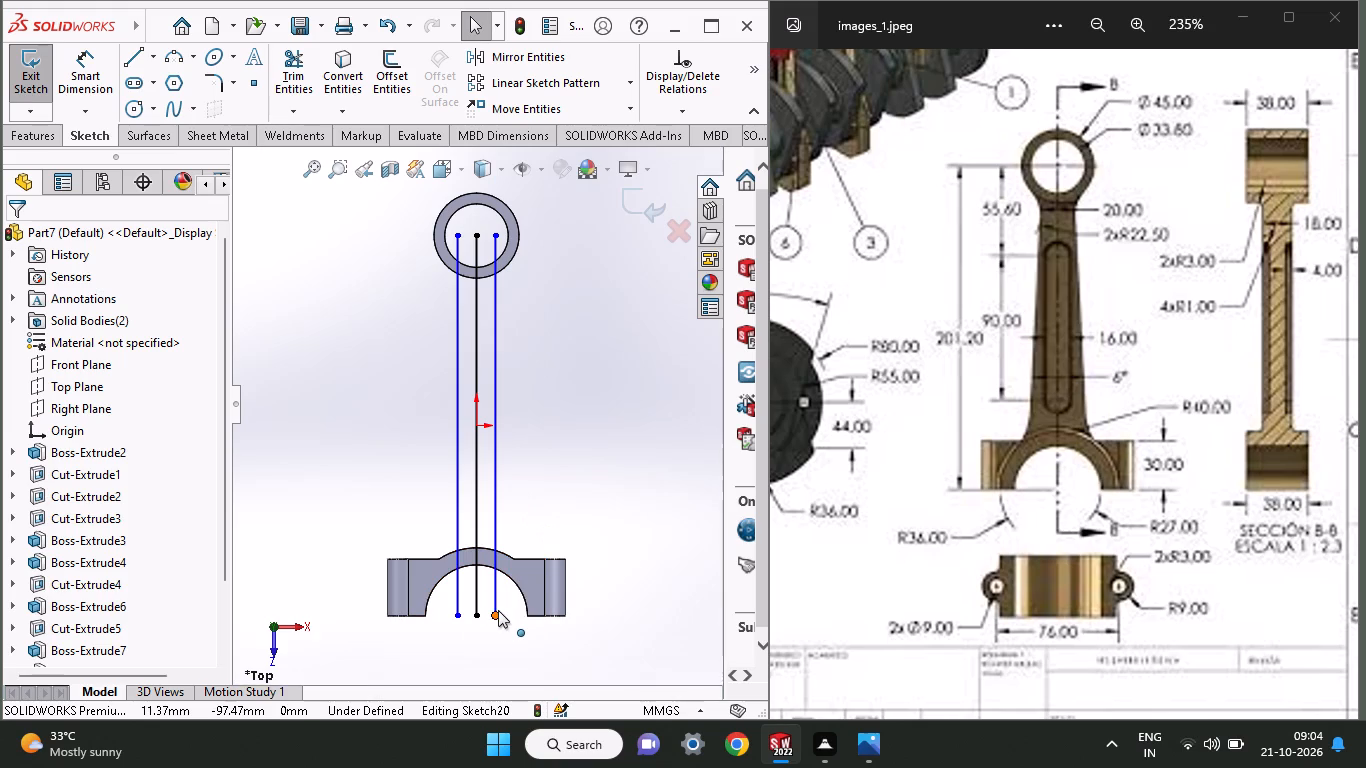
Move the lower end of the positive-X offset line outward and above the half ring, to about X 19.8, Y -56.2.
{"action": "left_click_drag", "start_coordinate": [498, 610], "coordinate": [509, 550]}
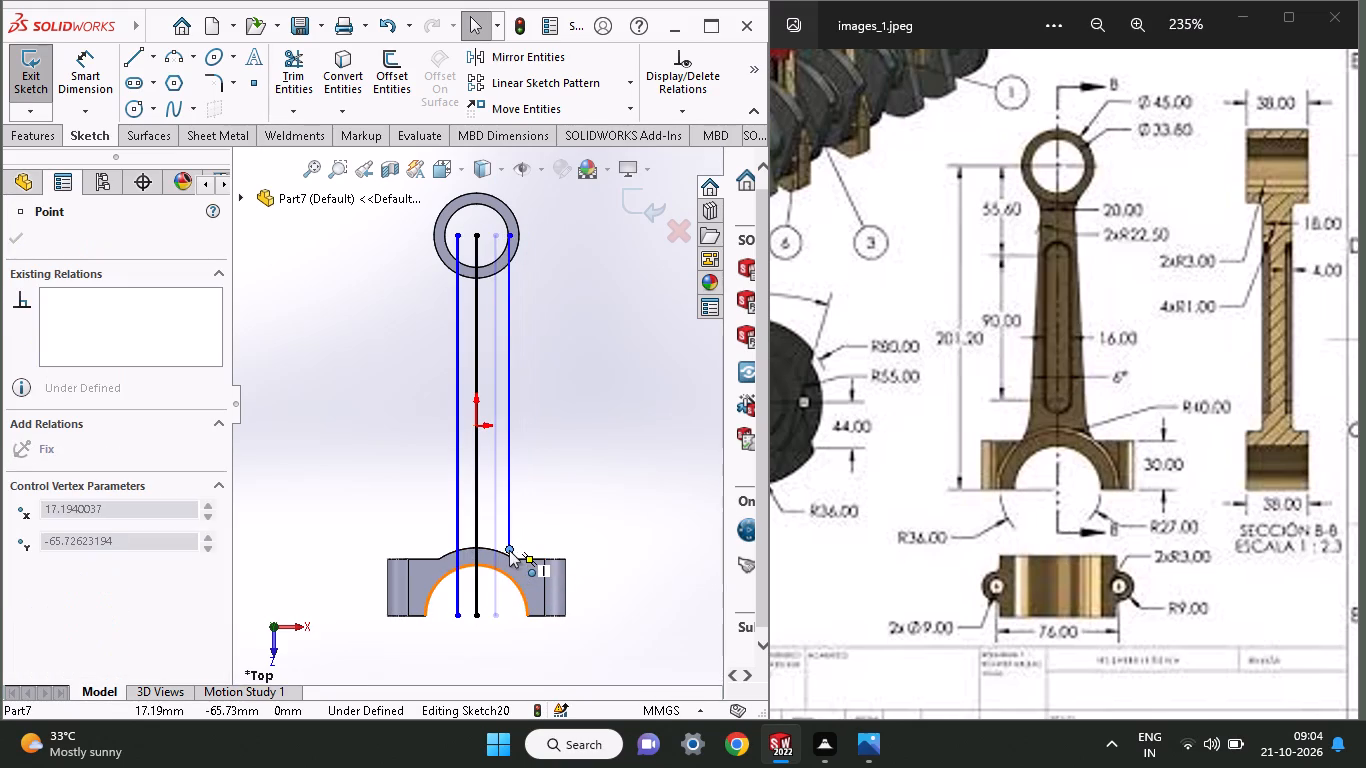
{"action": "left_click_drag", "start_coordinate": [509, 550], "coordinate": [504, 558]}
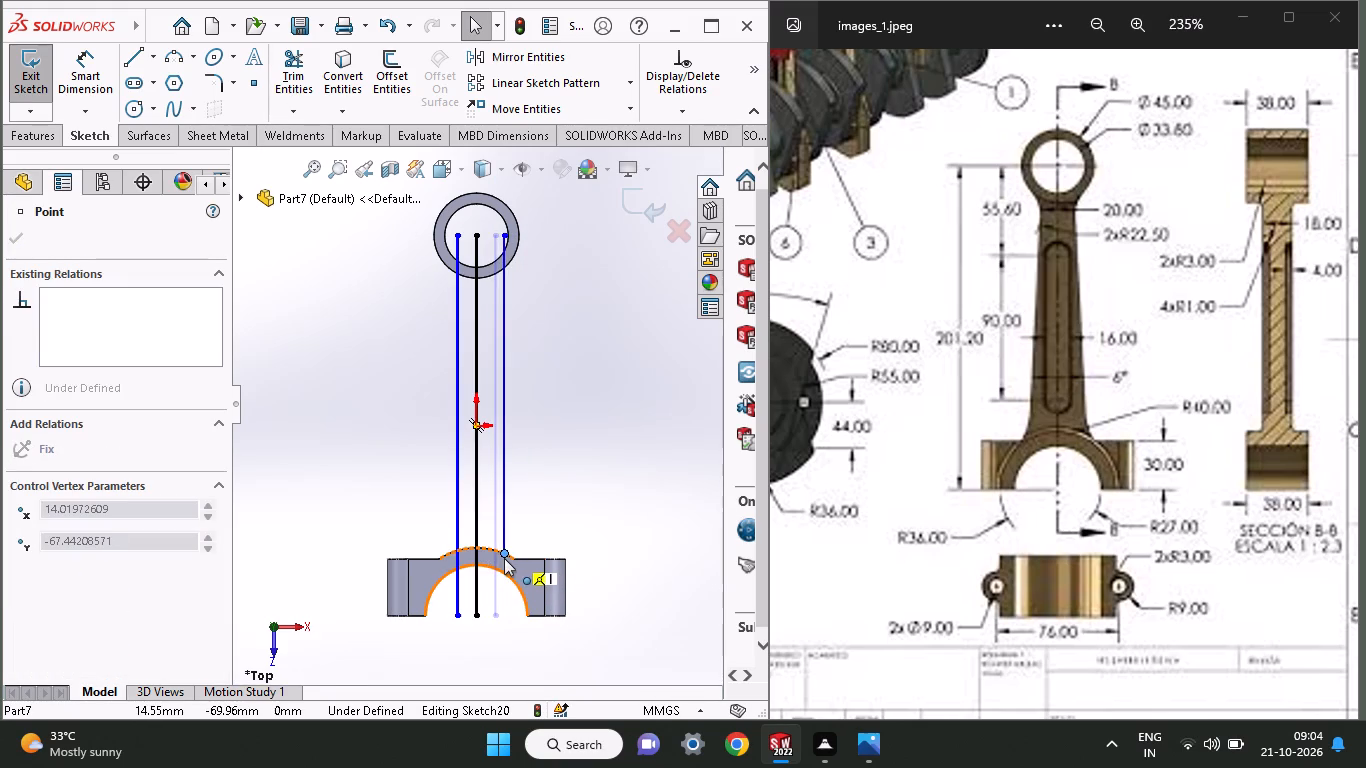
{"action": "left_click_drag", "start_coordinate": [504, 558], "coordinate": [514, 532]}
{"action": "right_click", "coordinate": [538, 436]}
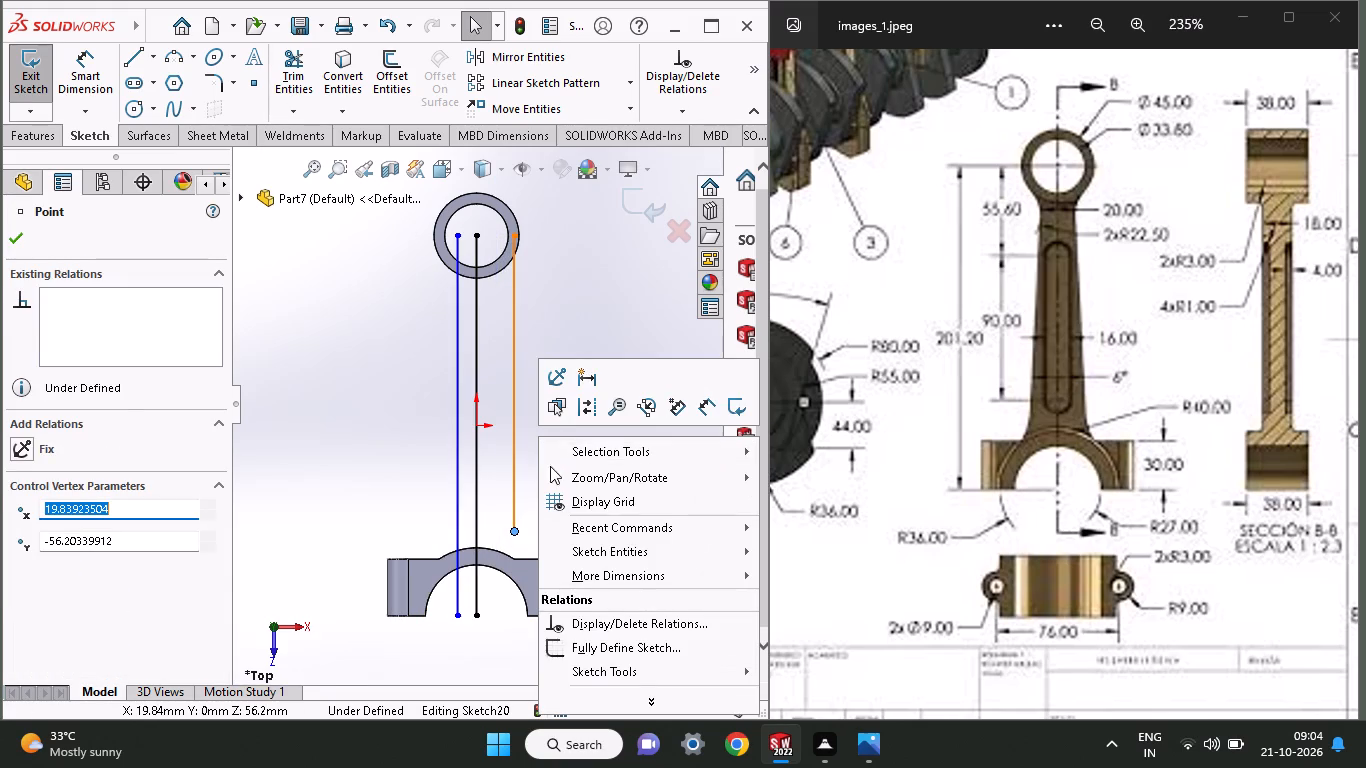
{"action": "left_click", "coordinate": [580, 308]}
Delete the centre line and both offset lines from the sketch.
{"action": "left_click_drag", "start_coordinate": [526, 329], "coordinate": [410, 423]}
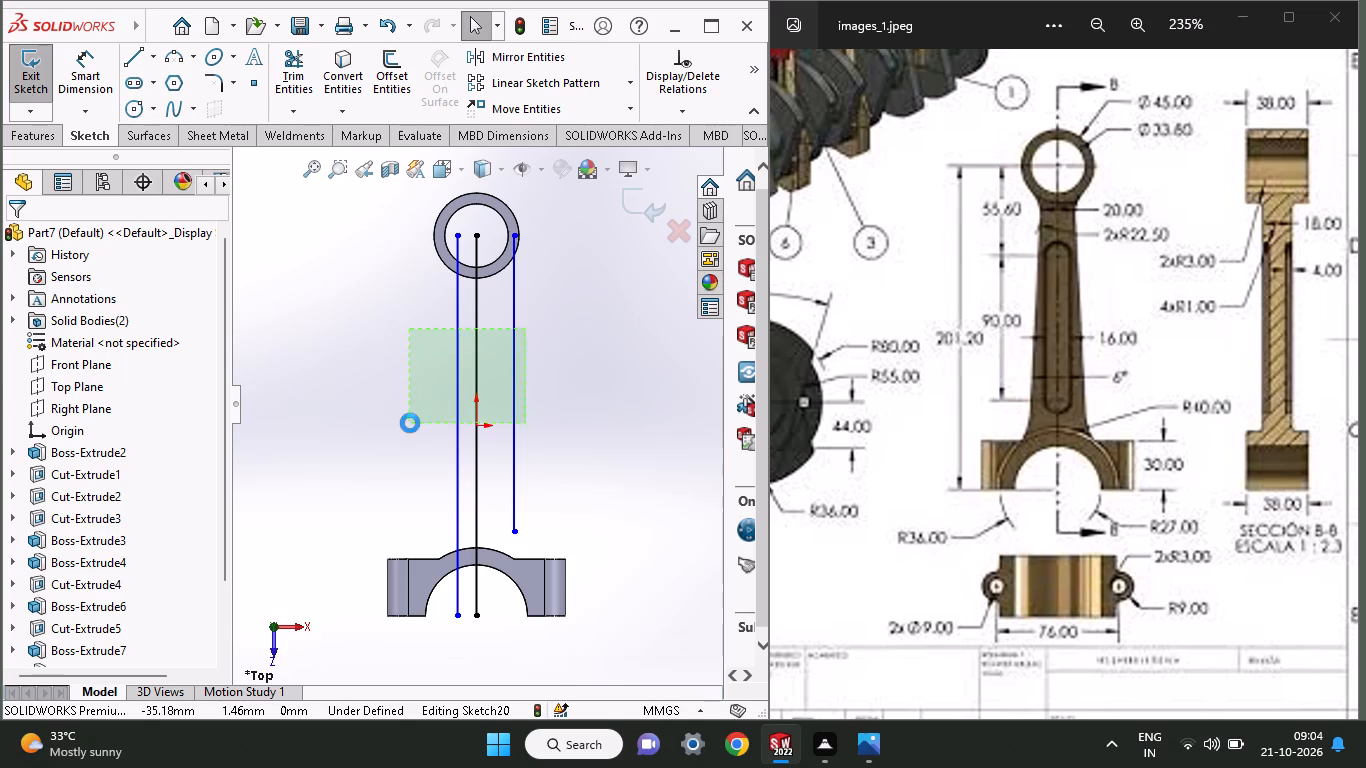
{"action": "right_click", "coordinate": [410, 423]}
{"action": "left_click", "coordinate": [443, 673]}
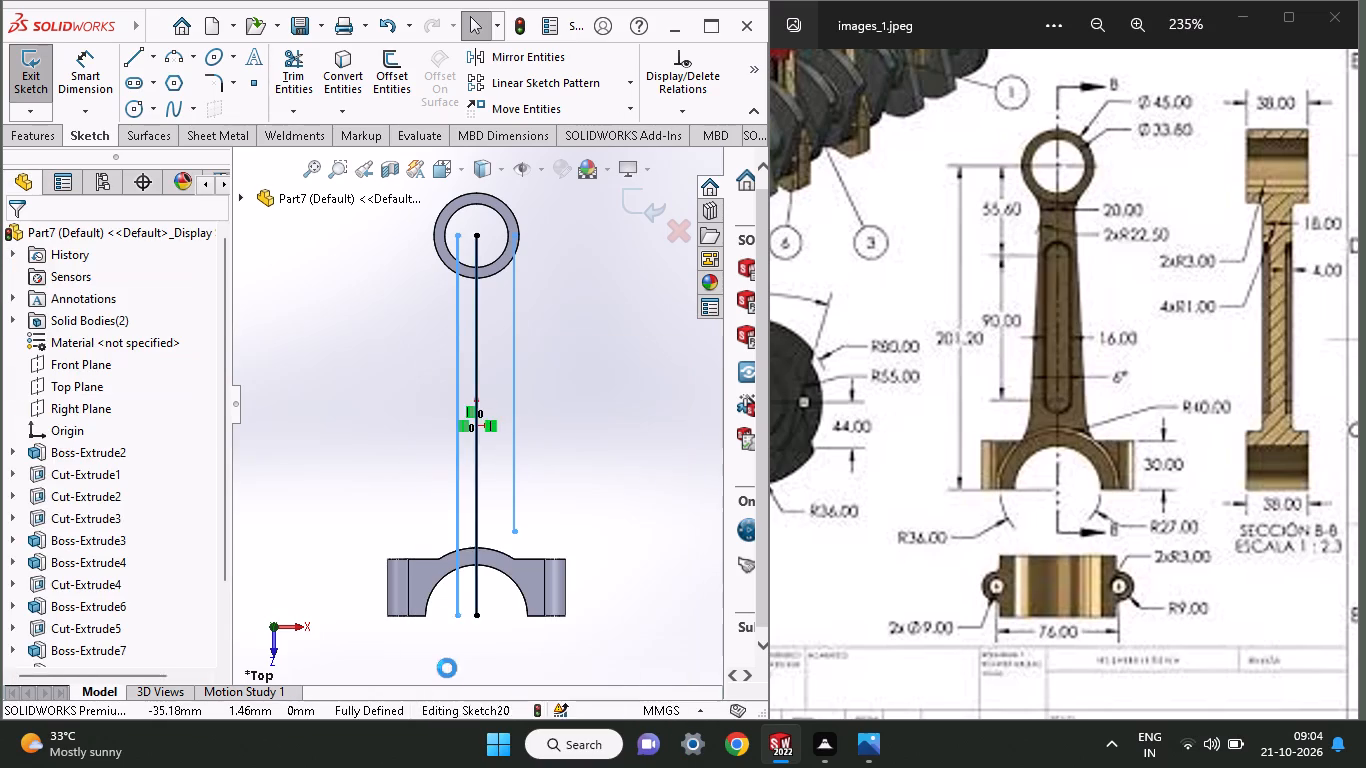
Draw a vertical centre line about 142.7 mm long from the small ring's lowest outer point to the half ring's outer arc top.
{"action": "left_click", "coordinate": [131, 59]}
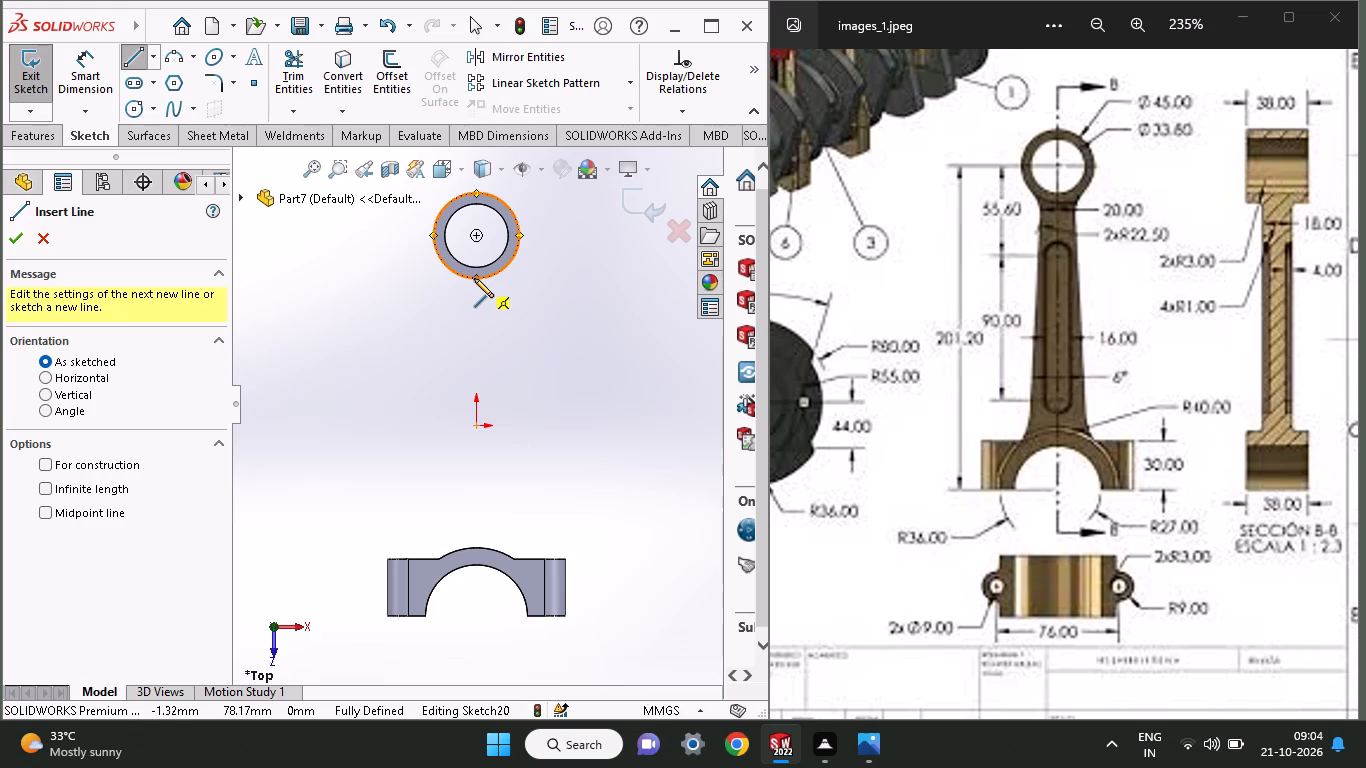
{"action": "left_click", "coordinate": [474, 278]}
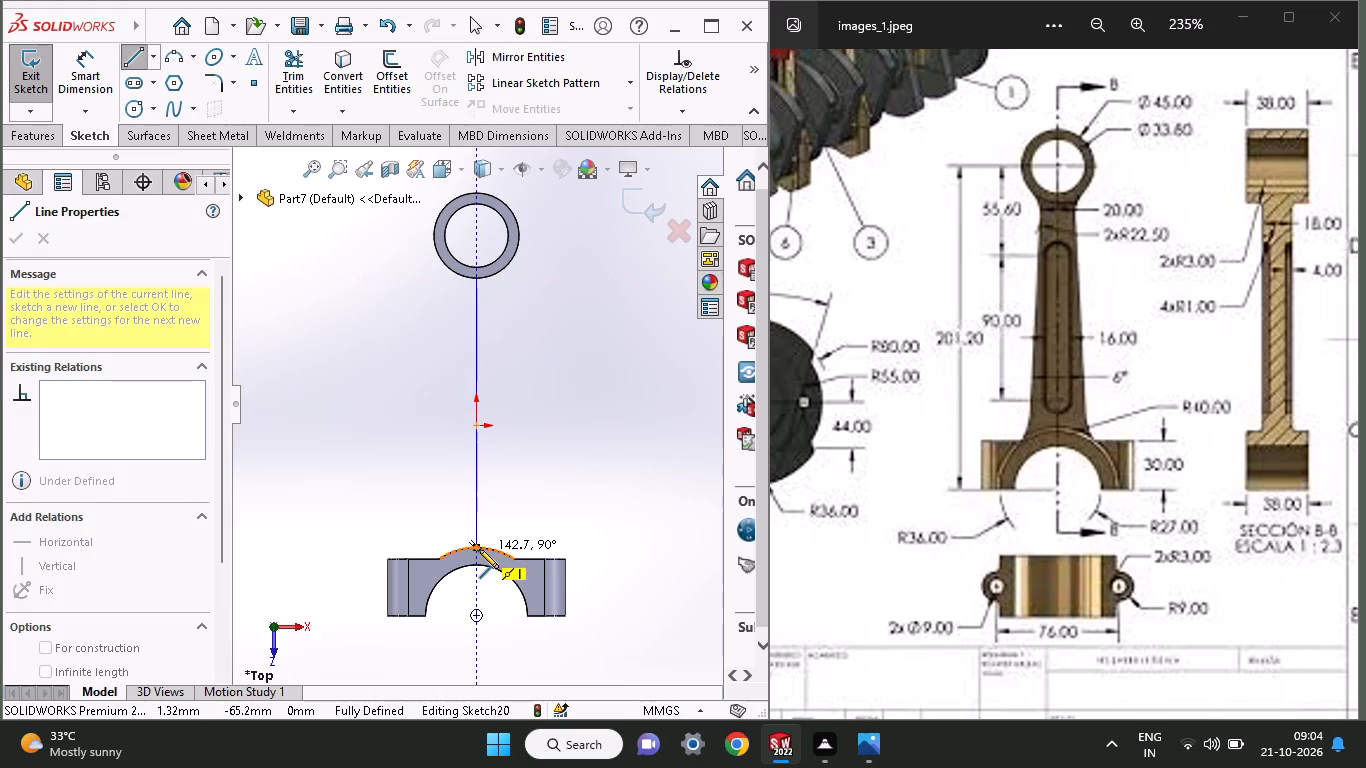
{"action": "left_click", "coordinate": [479, 549]}
{"action": "right_click", "coordinate": [520, 439]}
{"action": "left_click", "coordinate": [531, 454]}
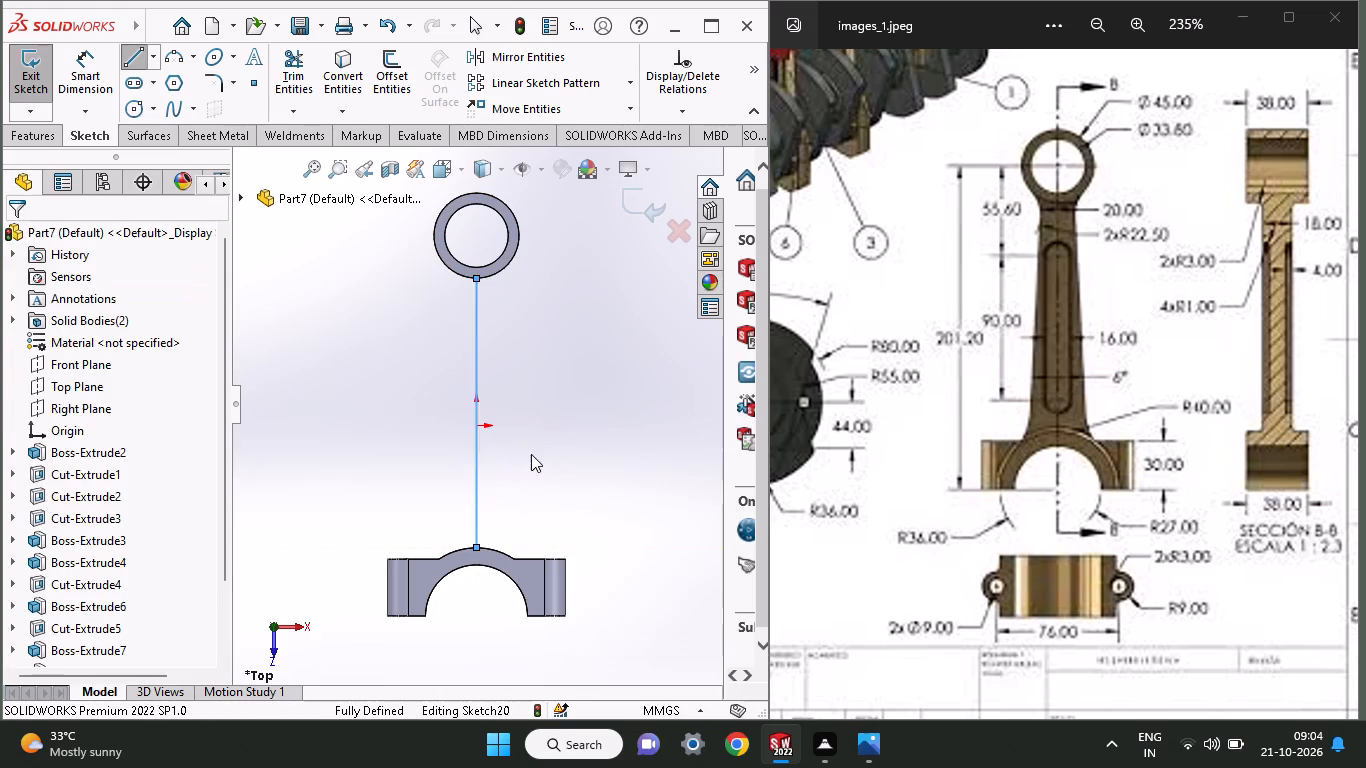
Draw a slanted rod side line on the positive-X side, from the small ring's outer edge to where the half ring's arc meets its flat shoulder.
{"action": "left_click", "coordinate": [125, 59]}
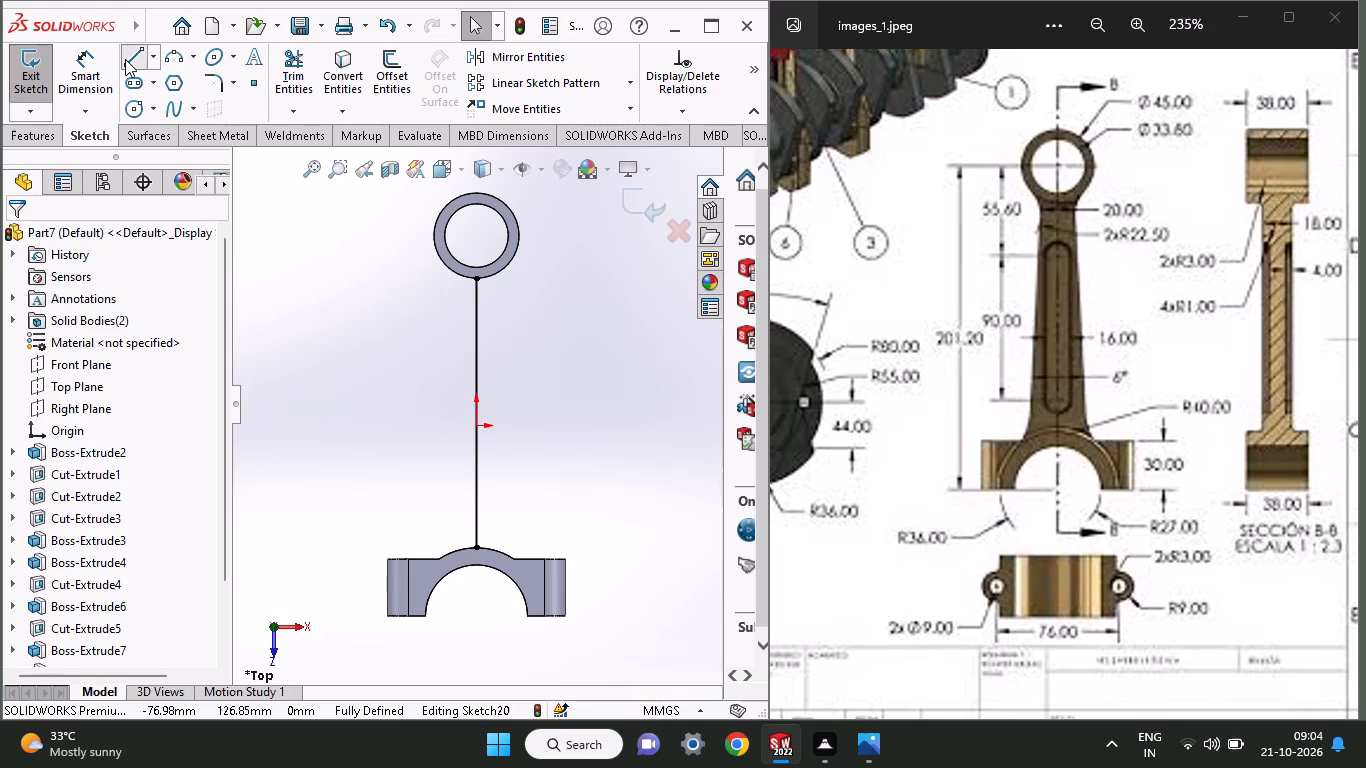
{"action": "left_click", "coordinate": [492, 270]}
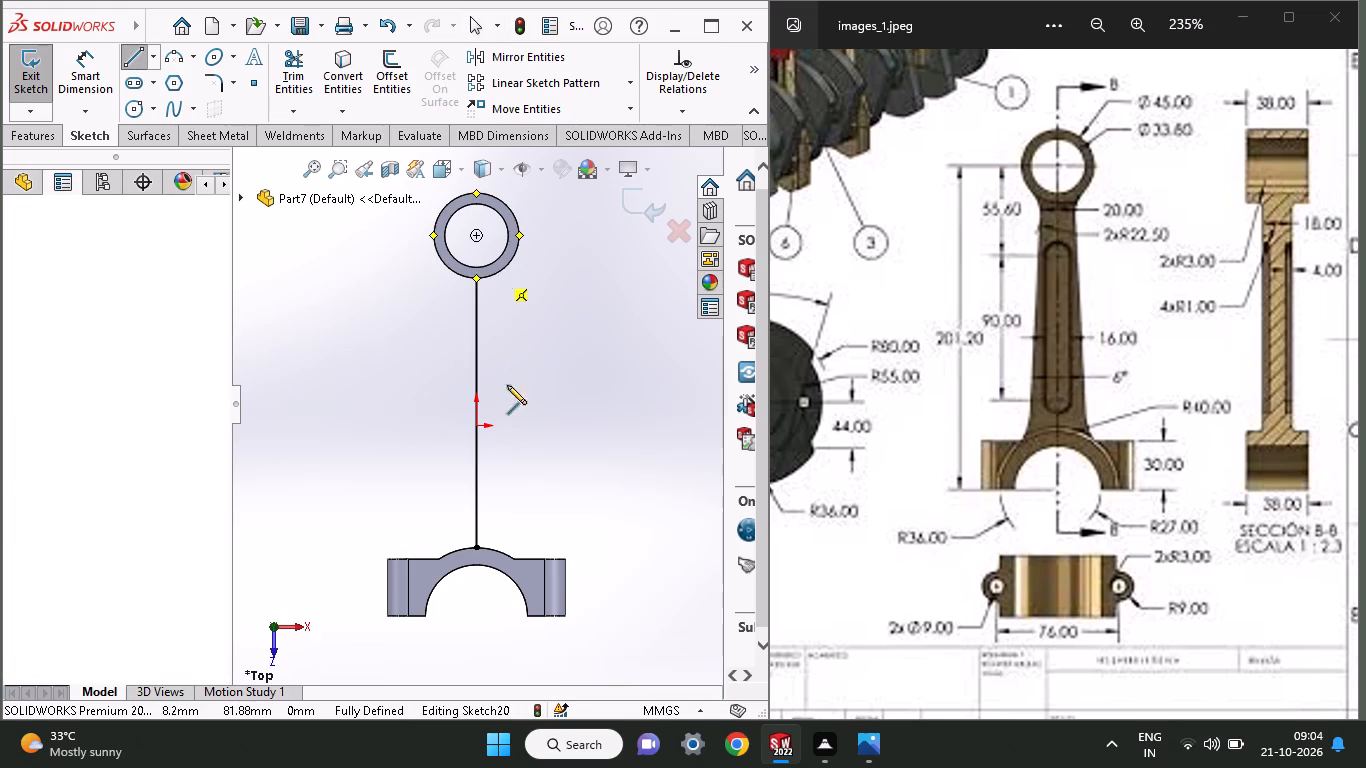
{"action": "left_click", "coordinate": [518, 556]}
{"action": "right_click", "coordinate": [538, 426]}
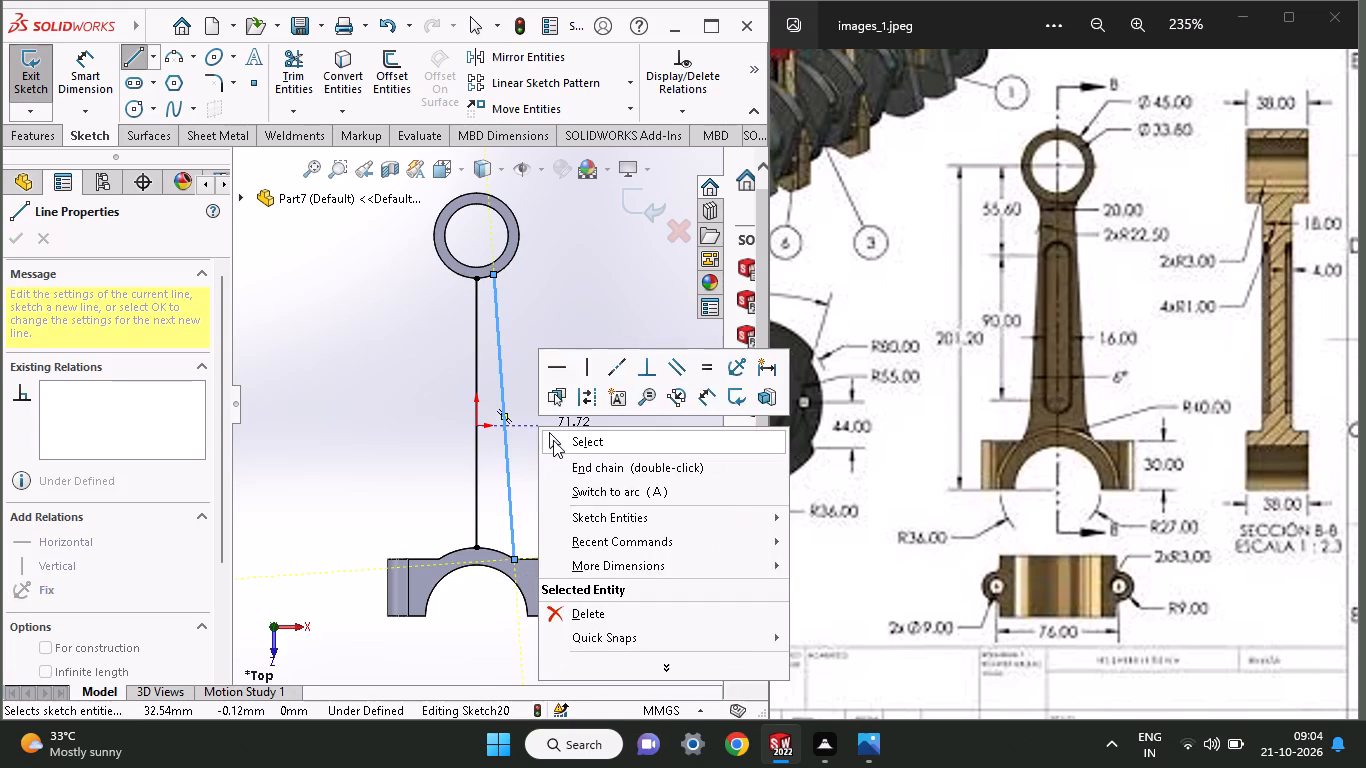
{"action": "left_click", "coordinate": [553, 440]}
Draw the opposite slanted rod side line on the negative-X side, from the small ring's outer edge down to the half ring's flat shoulder.
{"action": "left_click", "coordinate": [142, 61]}
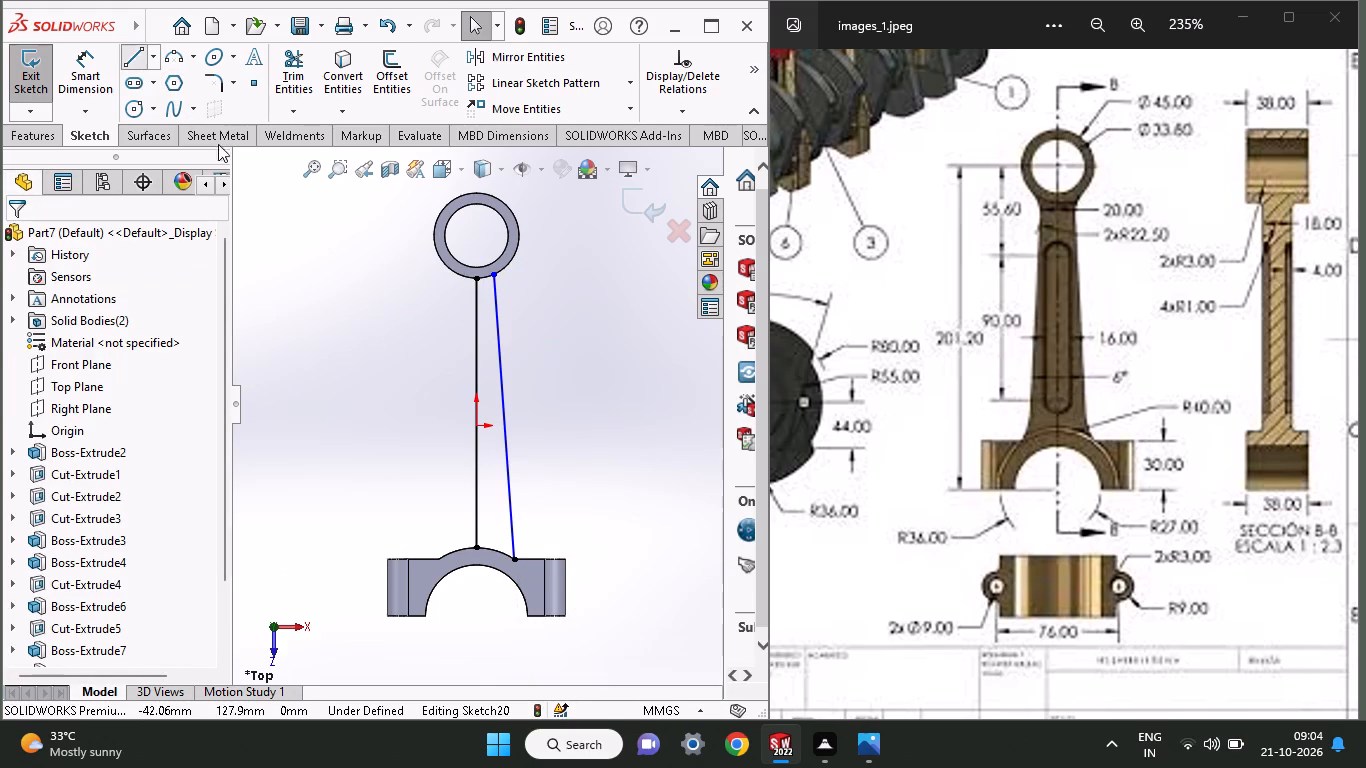
{"action": "left_click", "coordinate": [451, 269]}
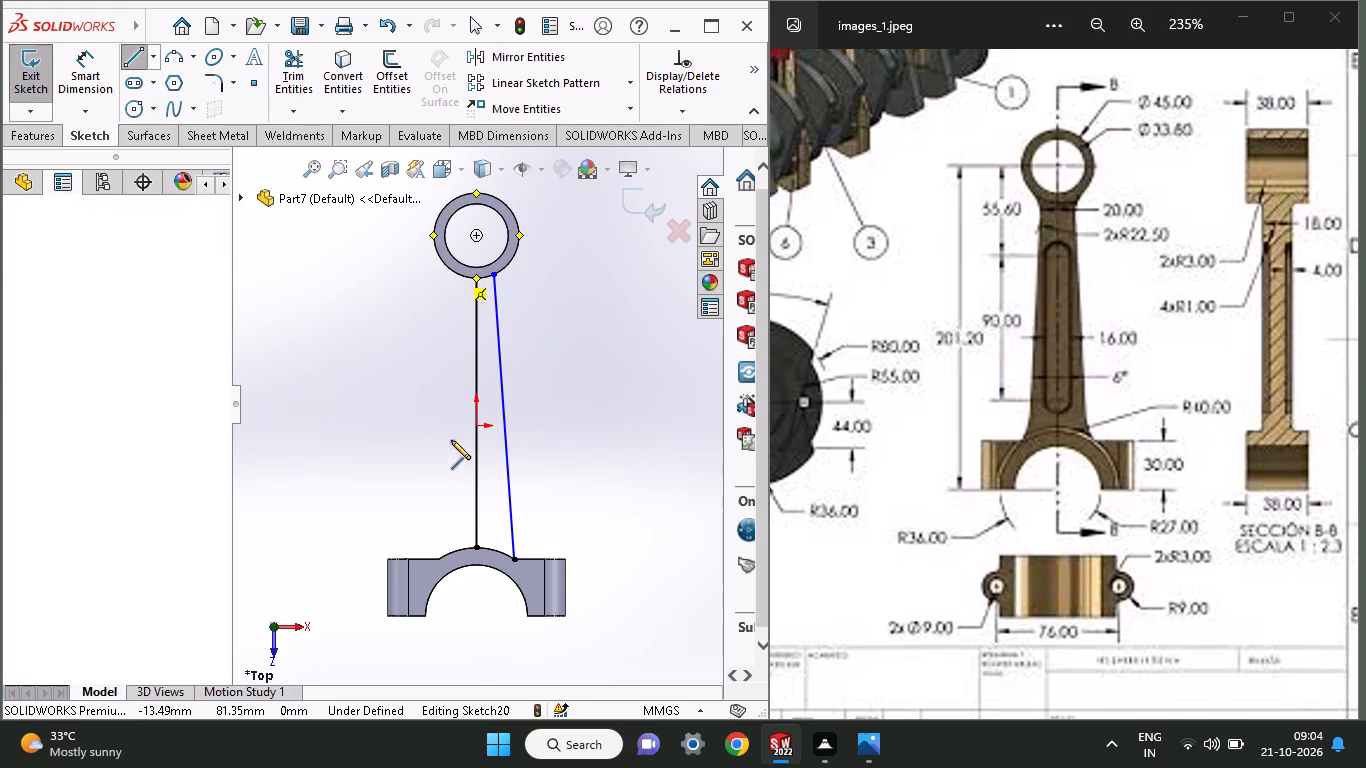
{"action": "left_click", "coordinate": [438, 558]}
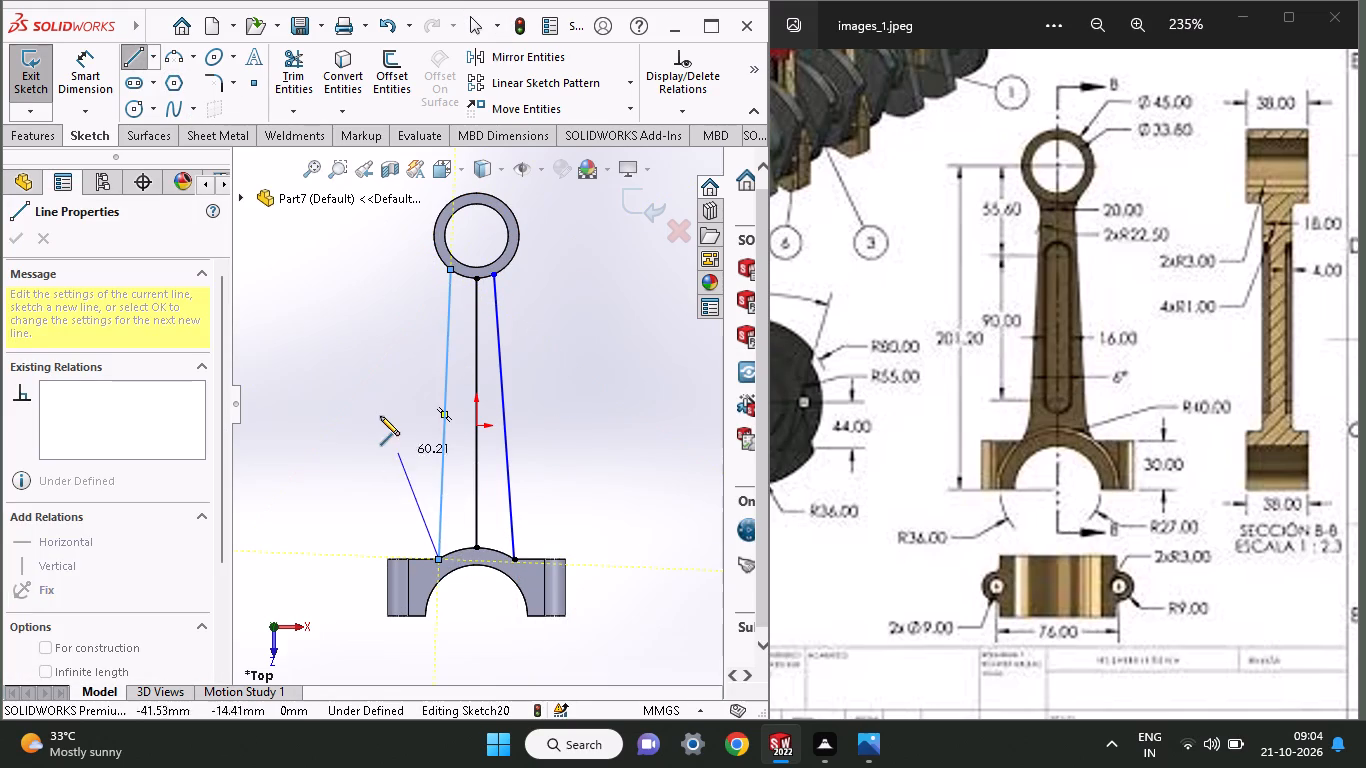
{"action": "right_click", "coordinate": [373, 400]}
{"action": "left_click", "coordinate": [401, 414]}
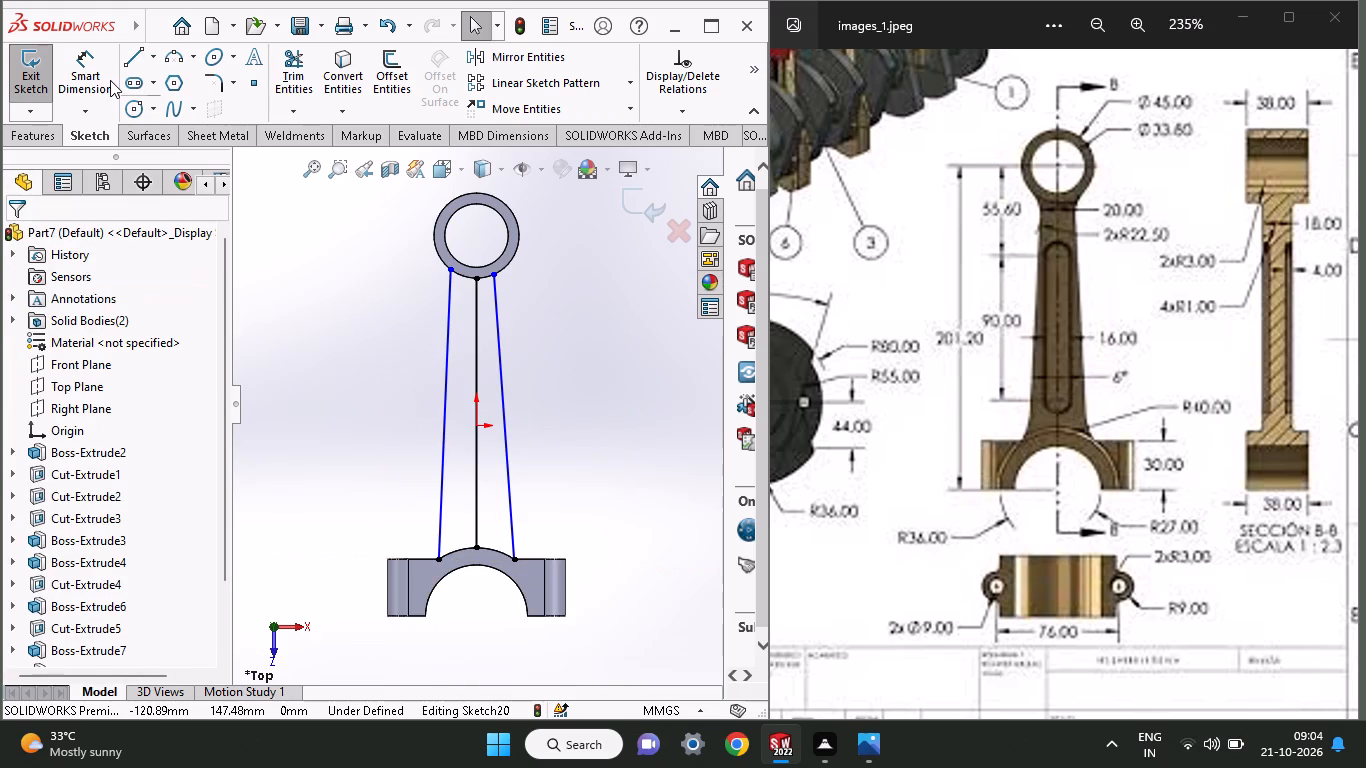
Dimension the horizontal distance between the upper ends of the centre line and the positive-X side line as 10 mm.
{"action": "left_click", "coordinate": [110, 80]}
{"action": "left_click", "coordinate": [481, 282]}
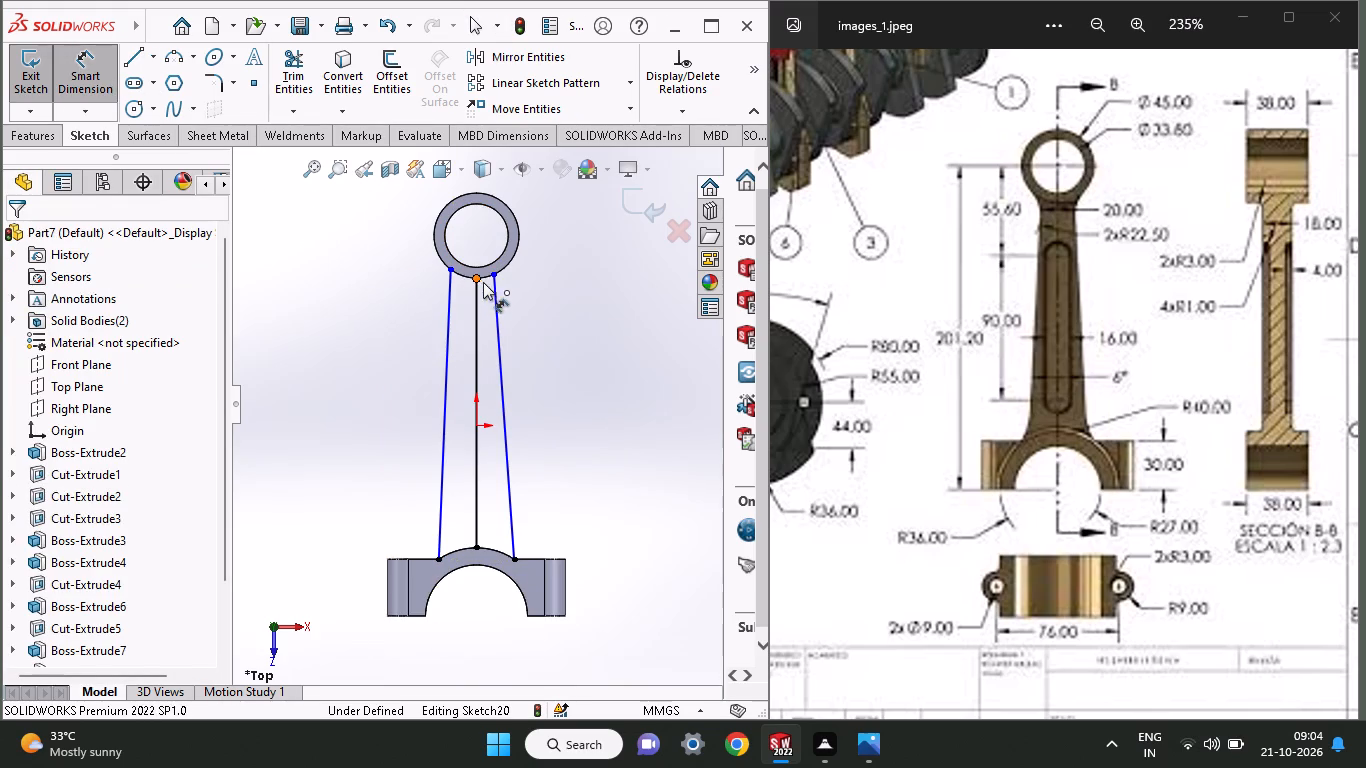
{"action": "left_click", "coordinate": [491, 277]}
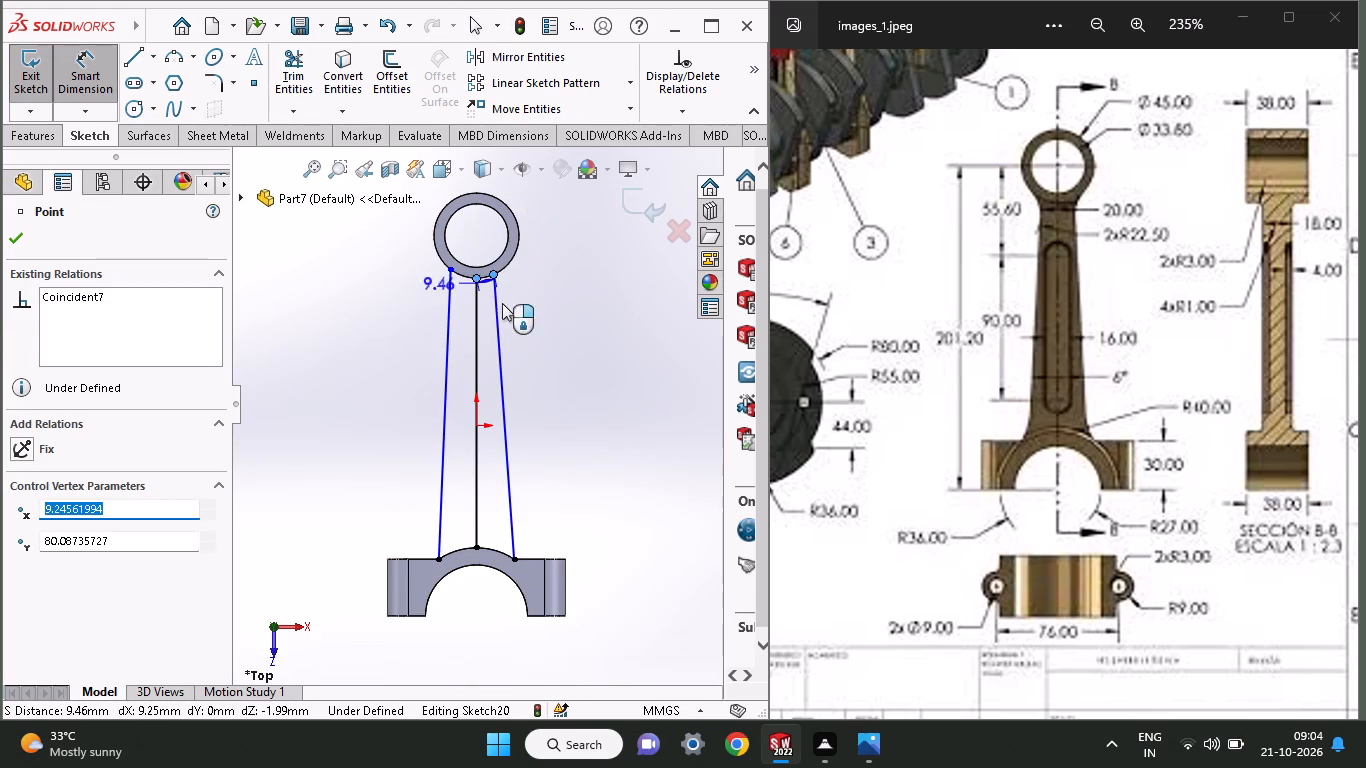
{"action": "left_click", "coordinate": [485, 234]}
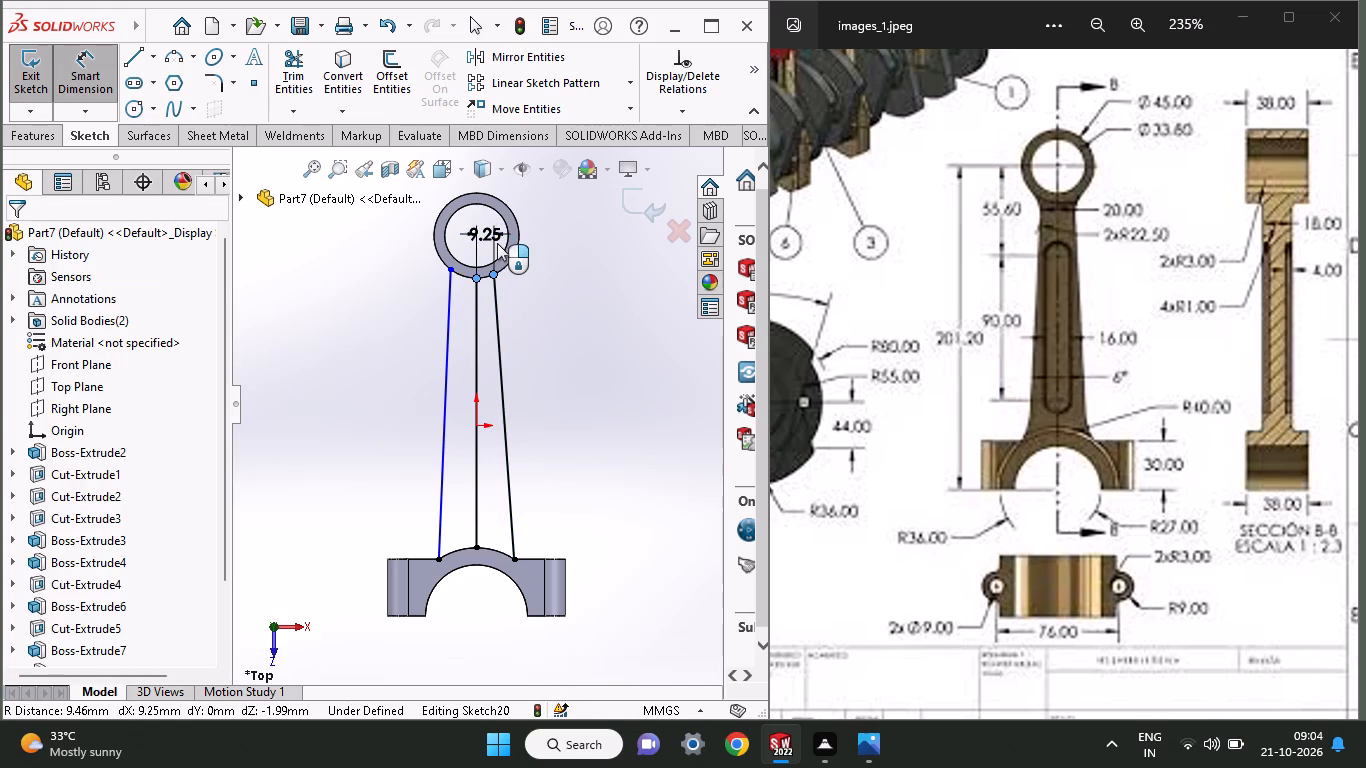
{"action": "type", "text": "10"}
{"action": "key", "text": "Return"}
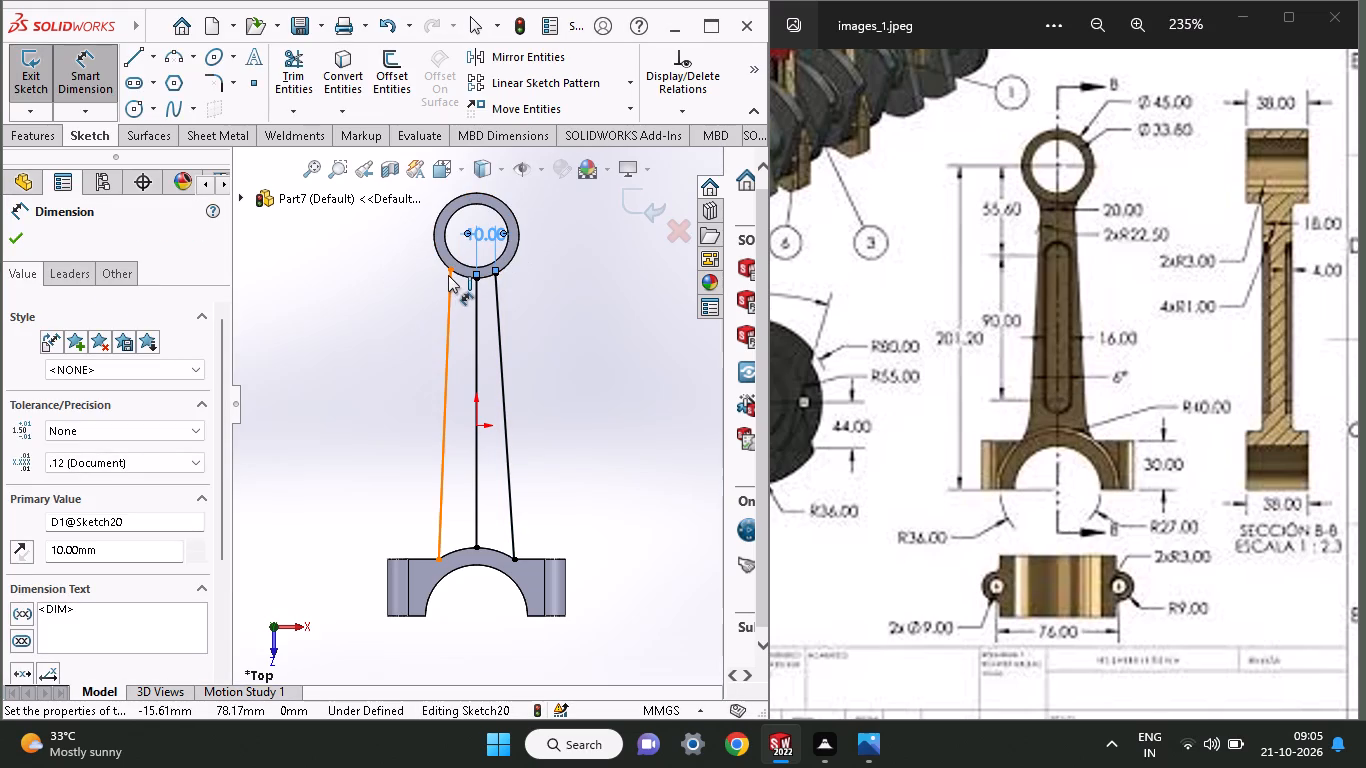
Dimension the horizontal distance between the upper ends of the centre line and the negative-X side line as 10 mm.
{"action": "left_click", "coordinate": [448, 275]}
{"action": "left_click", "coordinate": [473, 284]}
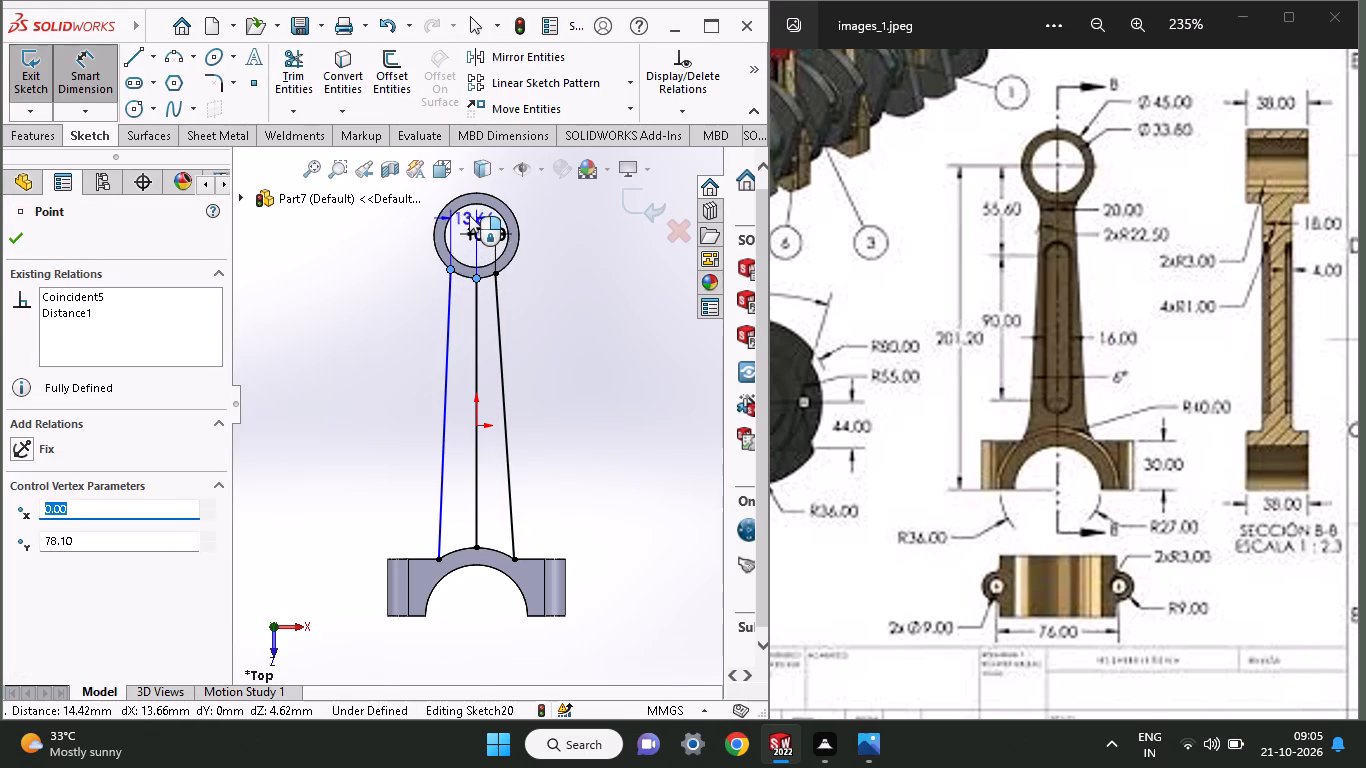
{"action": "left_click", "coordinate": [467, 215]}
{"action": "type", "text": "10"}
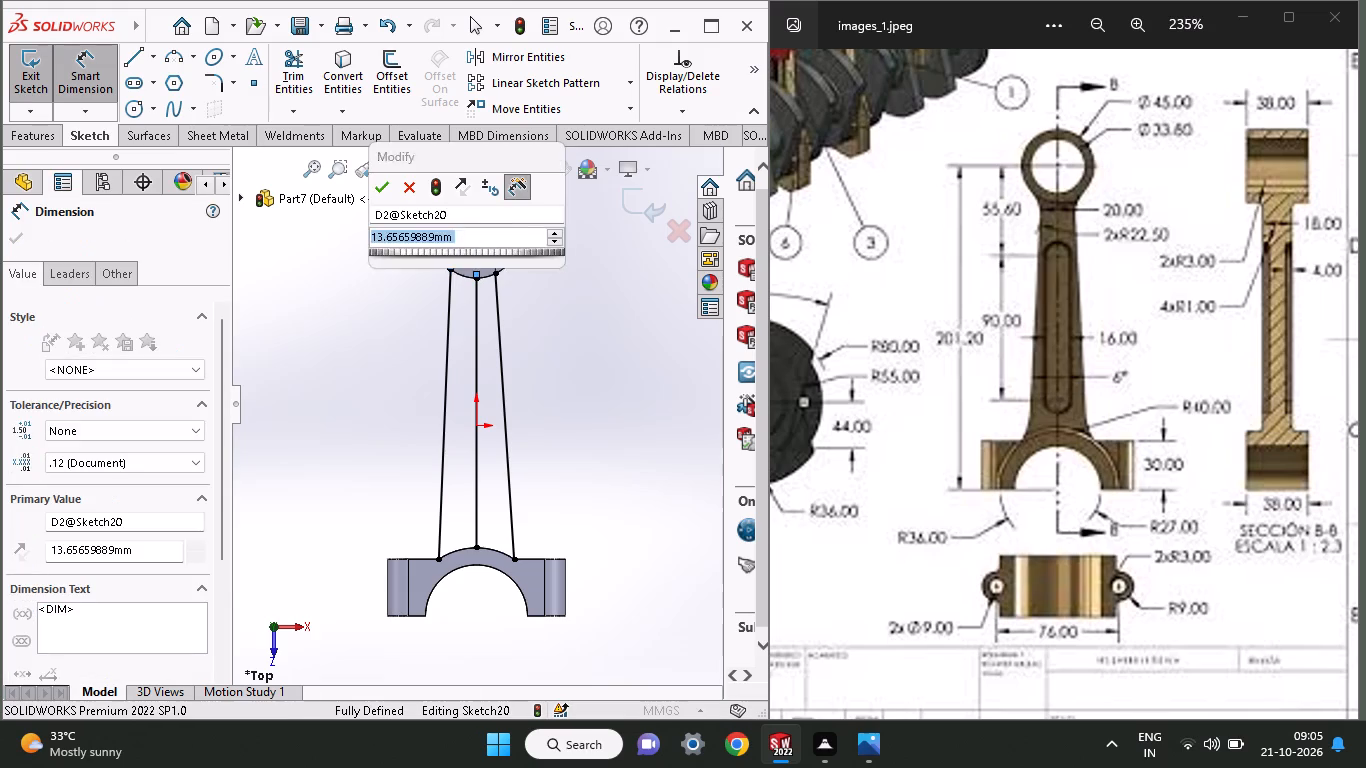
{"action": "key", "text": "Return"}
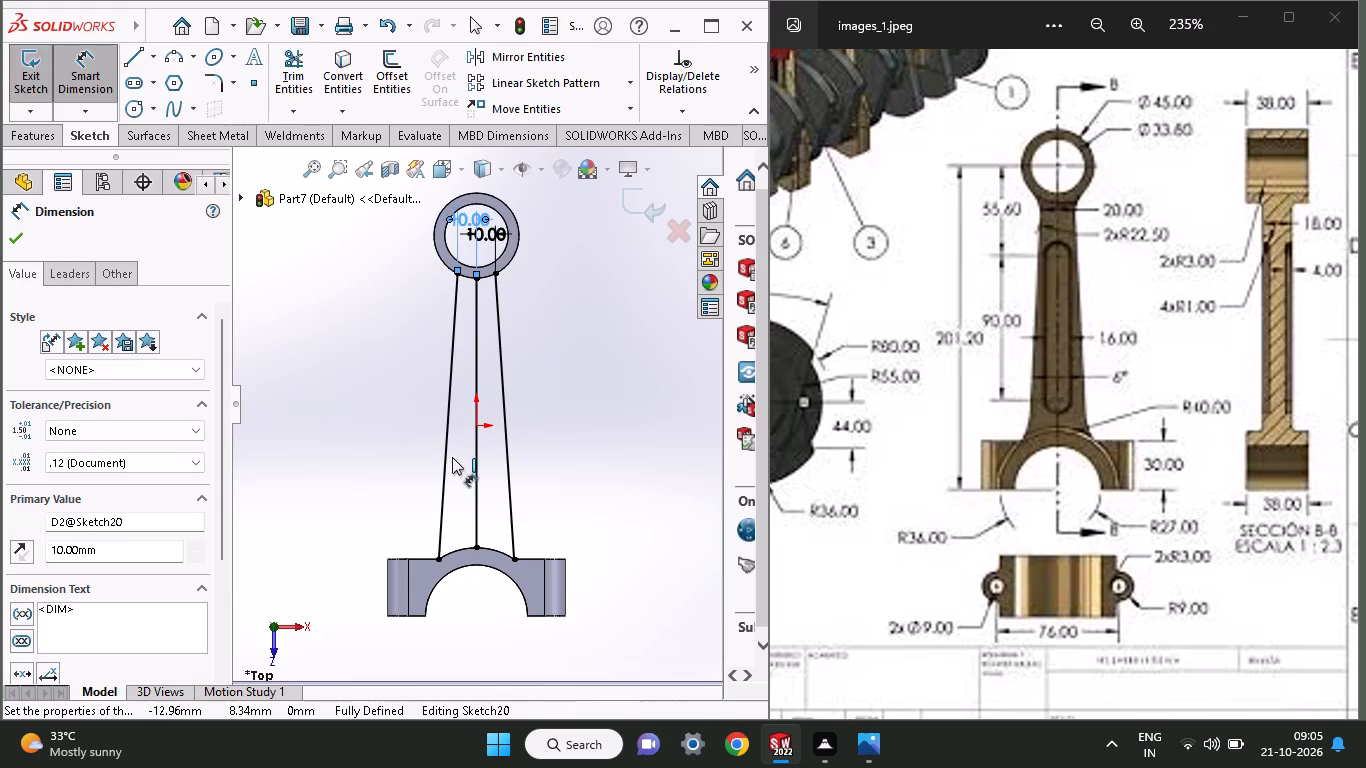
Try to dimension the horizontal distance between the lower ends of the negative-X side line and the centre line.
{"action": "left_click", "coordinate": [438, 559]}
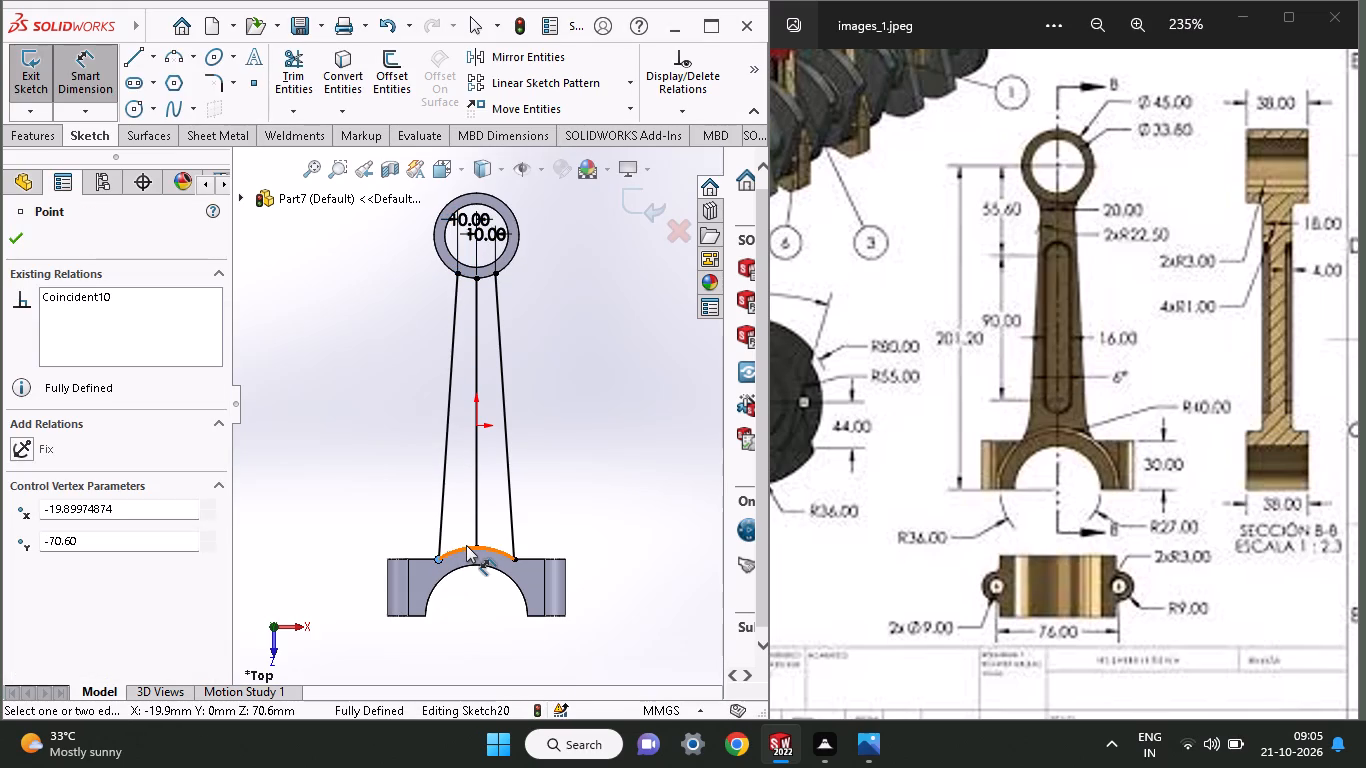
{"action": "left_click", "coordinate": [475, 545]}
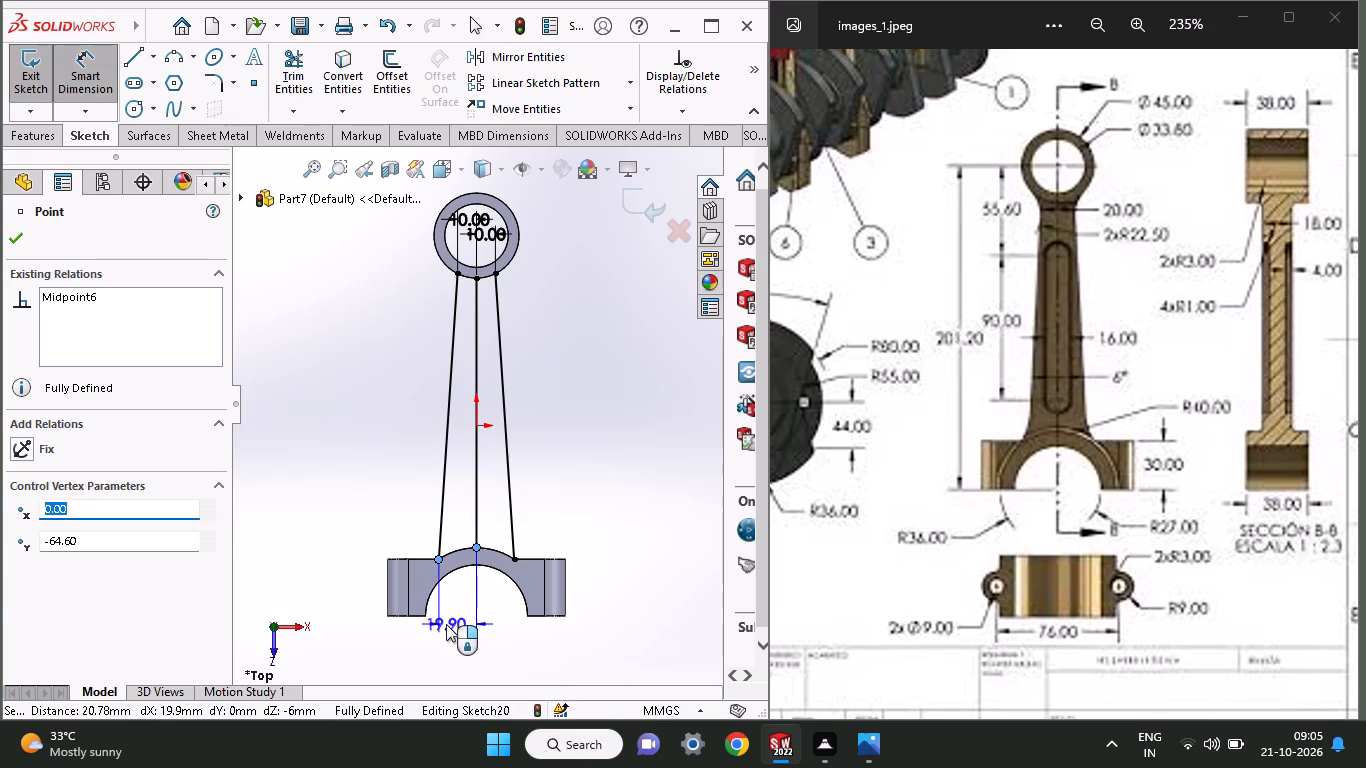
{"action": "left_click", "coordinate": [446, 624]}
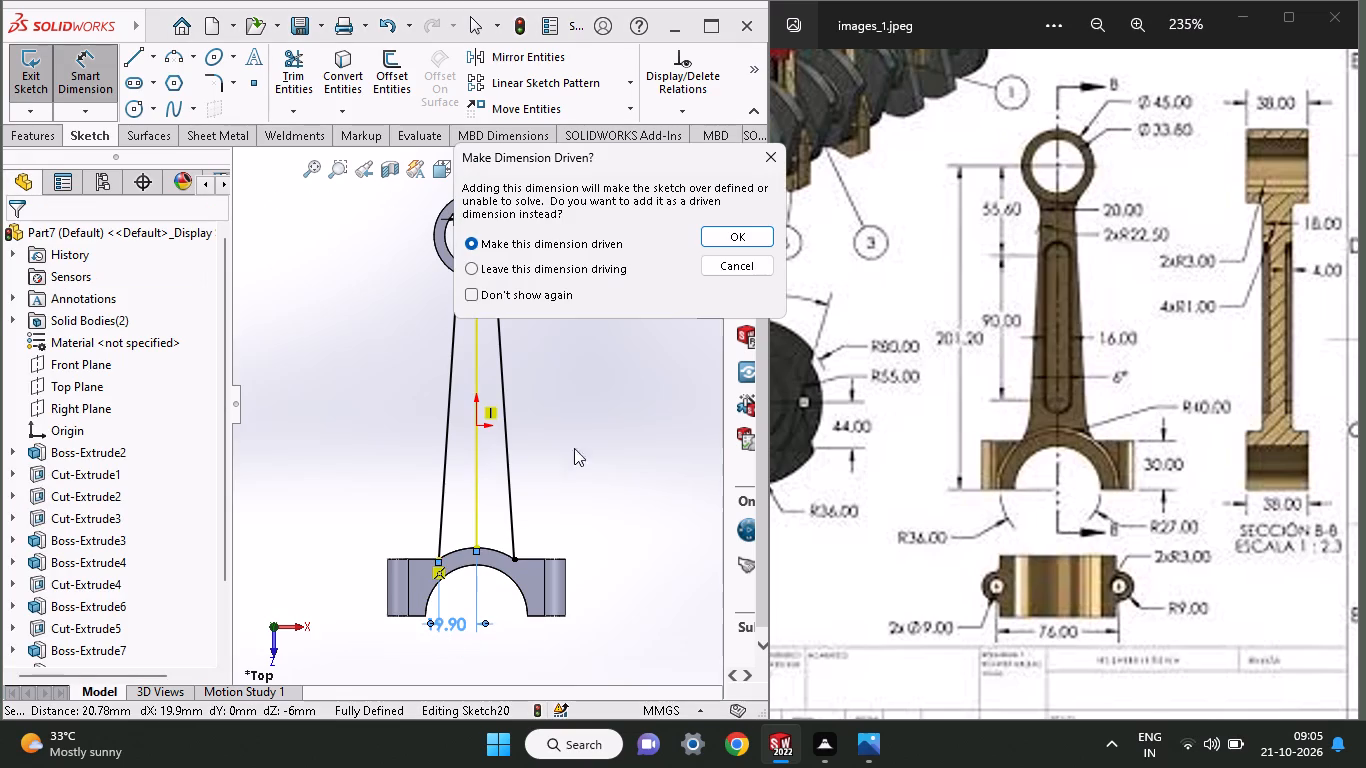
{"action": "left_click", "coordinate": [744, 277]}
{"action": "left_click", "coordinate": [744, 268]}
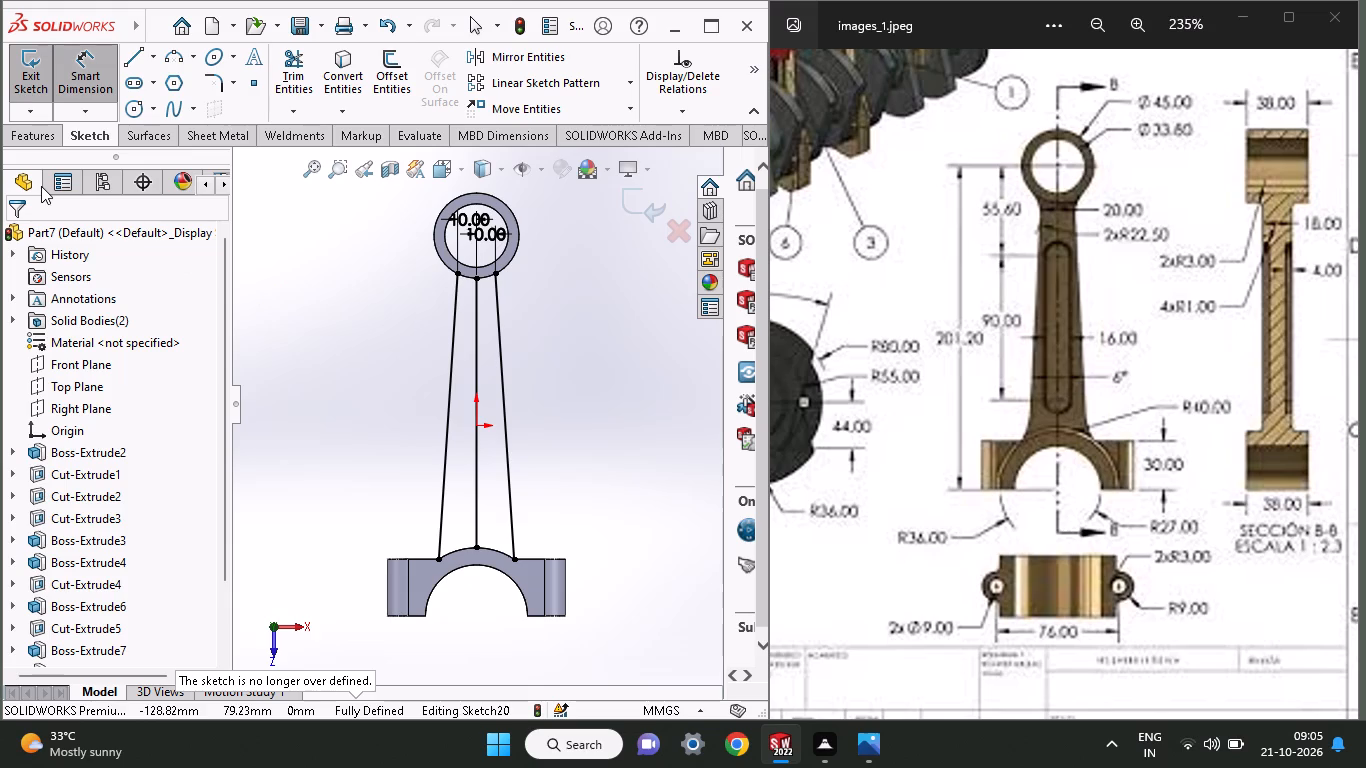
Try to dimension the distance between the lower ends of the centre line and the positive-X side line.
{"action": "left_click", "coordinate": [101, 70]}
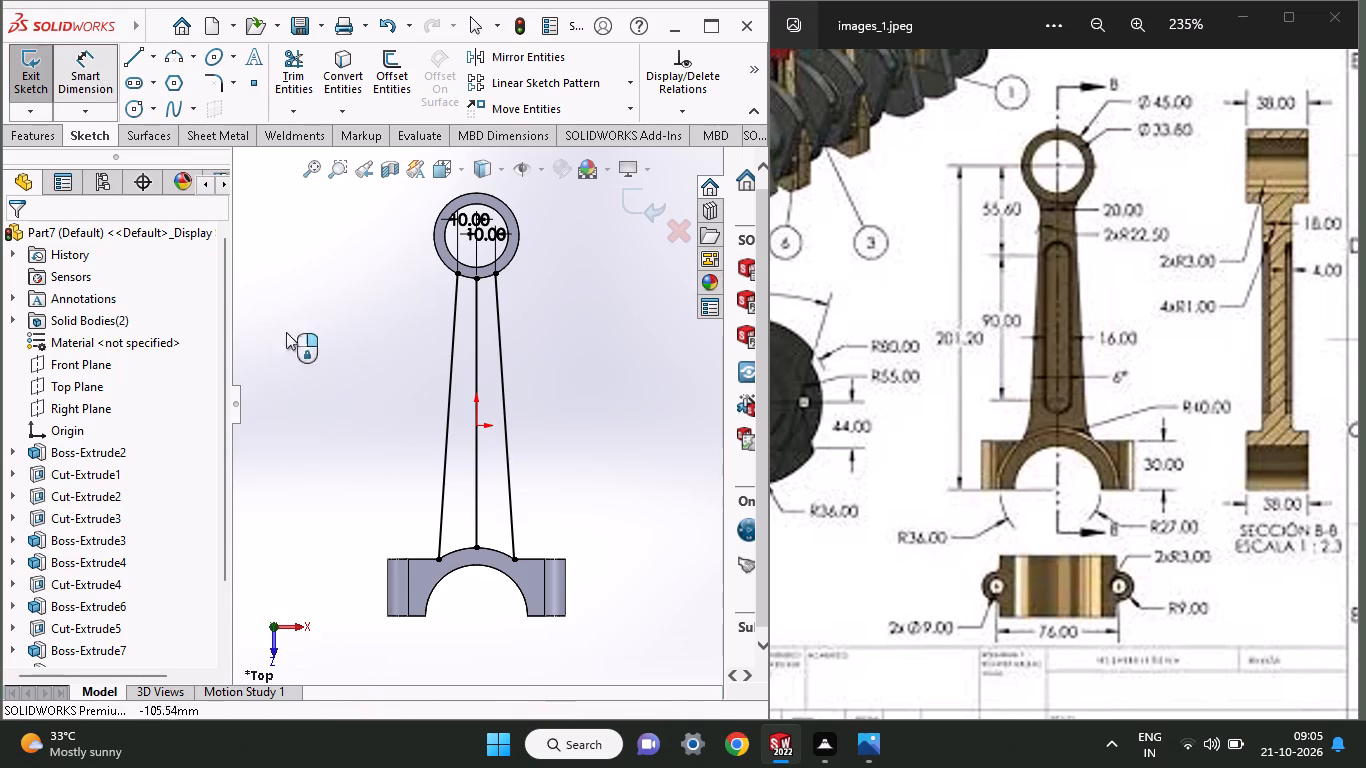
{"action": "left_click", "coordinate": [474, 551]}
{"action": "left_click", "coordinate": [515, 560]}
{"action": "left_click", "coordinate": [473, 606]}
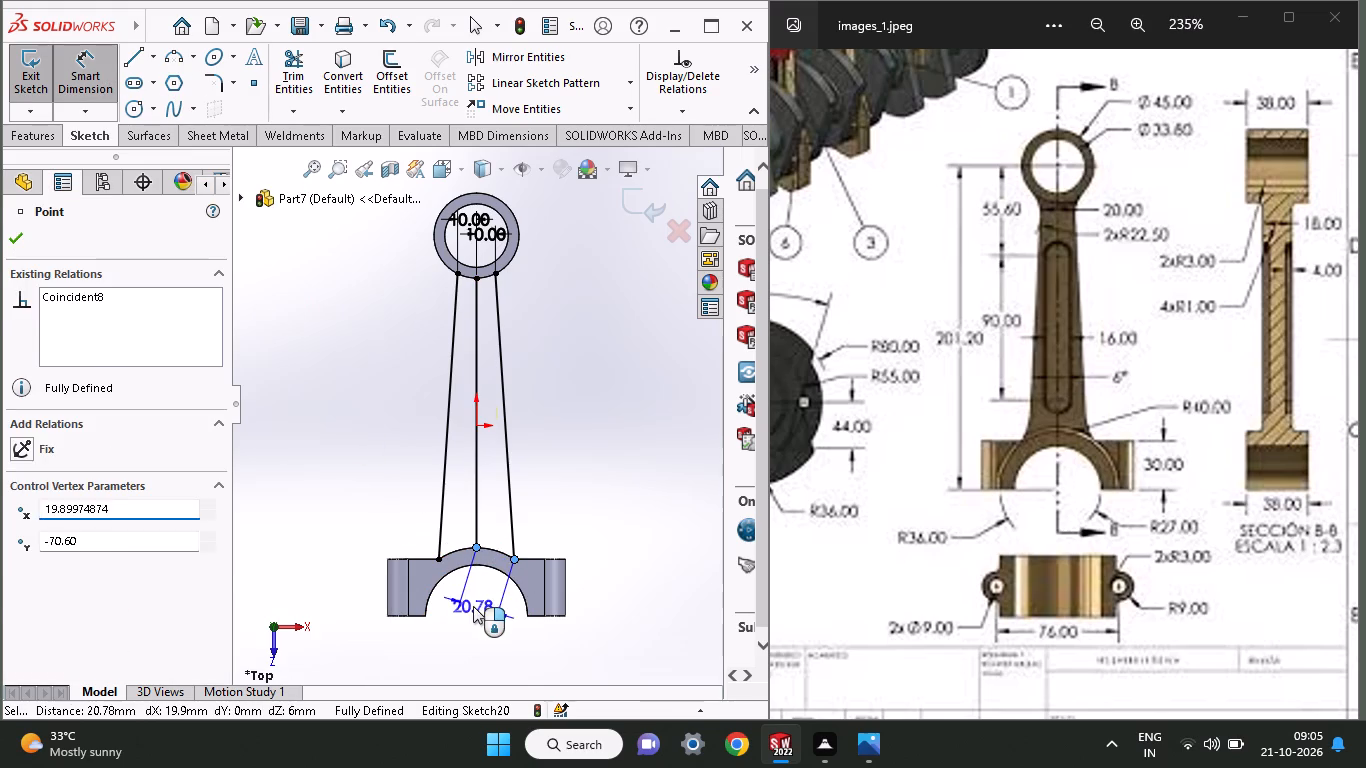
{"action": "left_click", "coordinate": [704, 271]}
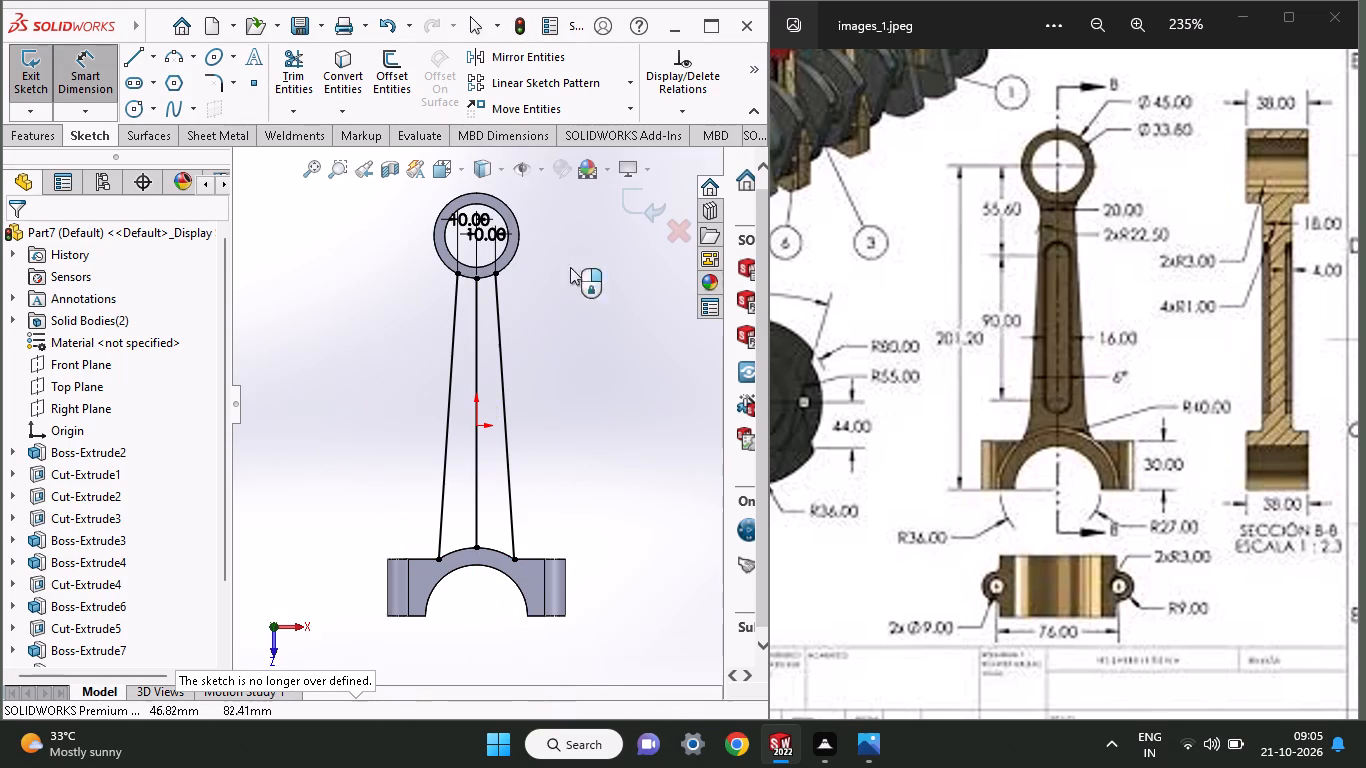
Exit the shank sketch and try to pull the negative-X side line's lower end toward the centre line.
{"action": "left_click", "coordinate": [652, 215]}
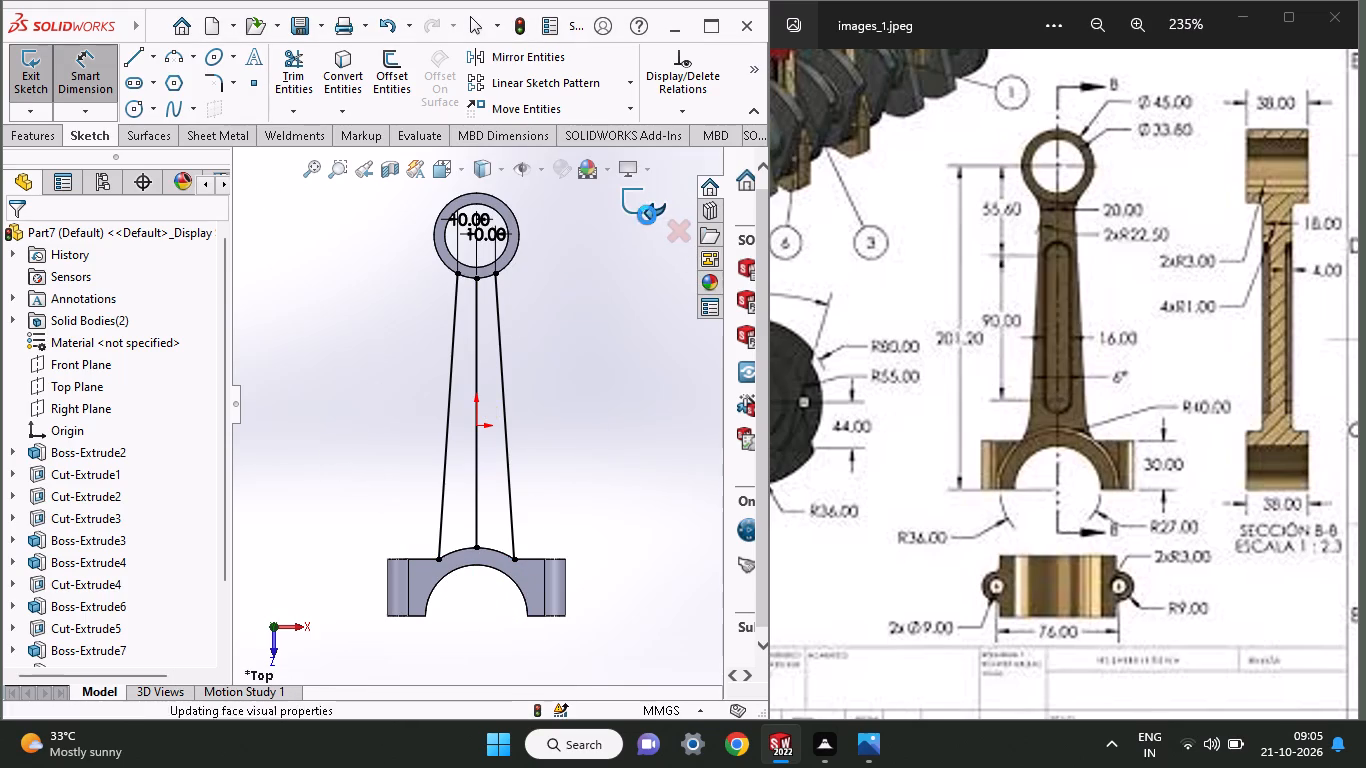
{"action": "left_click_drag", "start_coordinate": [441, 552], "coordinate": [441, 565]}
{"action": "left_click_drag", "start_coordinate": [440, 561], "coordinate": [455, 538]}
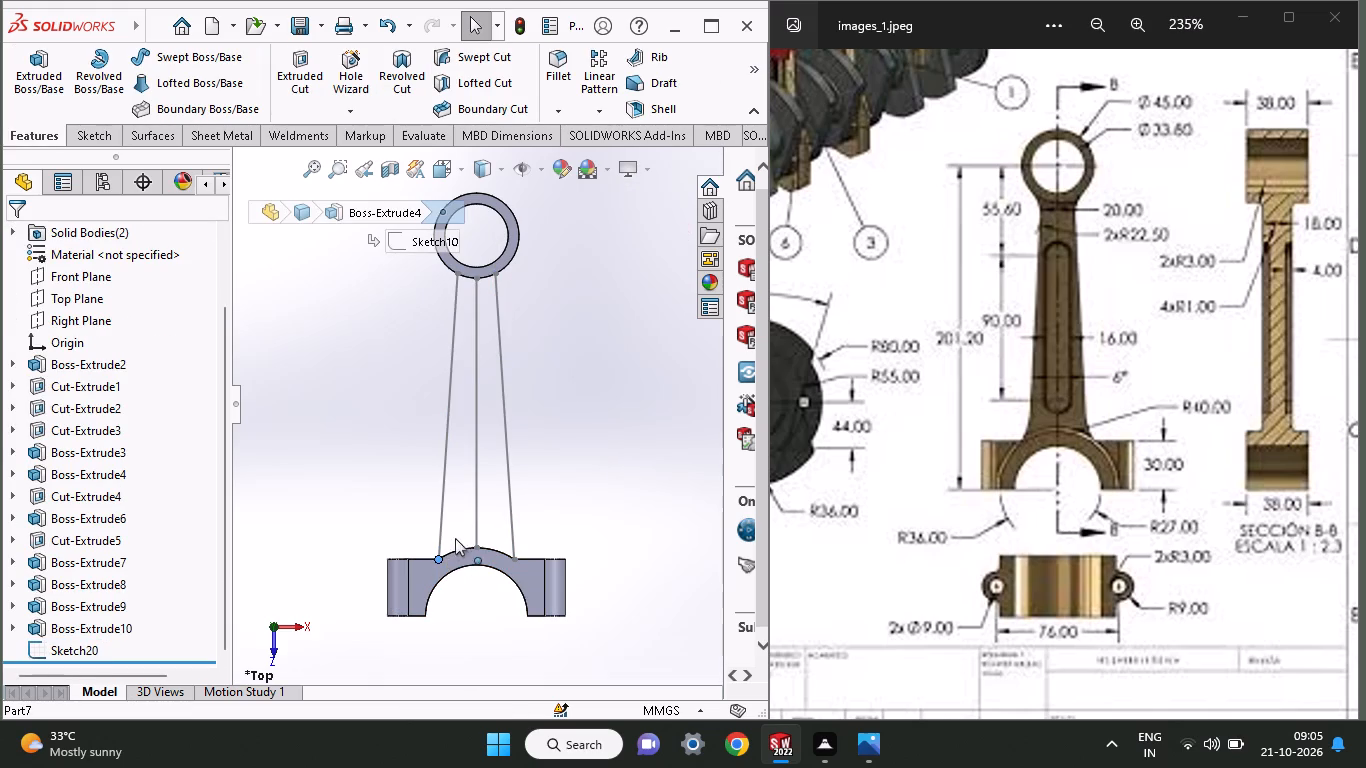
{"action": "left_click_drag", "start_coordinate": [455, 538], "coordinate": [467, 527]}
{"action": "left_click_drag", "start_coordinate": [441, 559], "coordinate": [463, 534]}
Delete the shank sketch containing the centre line and the two slanted side lines.
{"action": "left_click", "coordinate": [447, 493]}
{"action": "right_click", "coordinate": [447, 493]}
{"action": "left_click", "coordinate": [492, 679]}
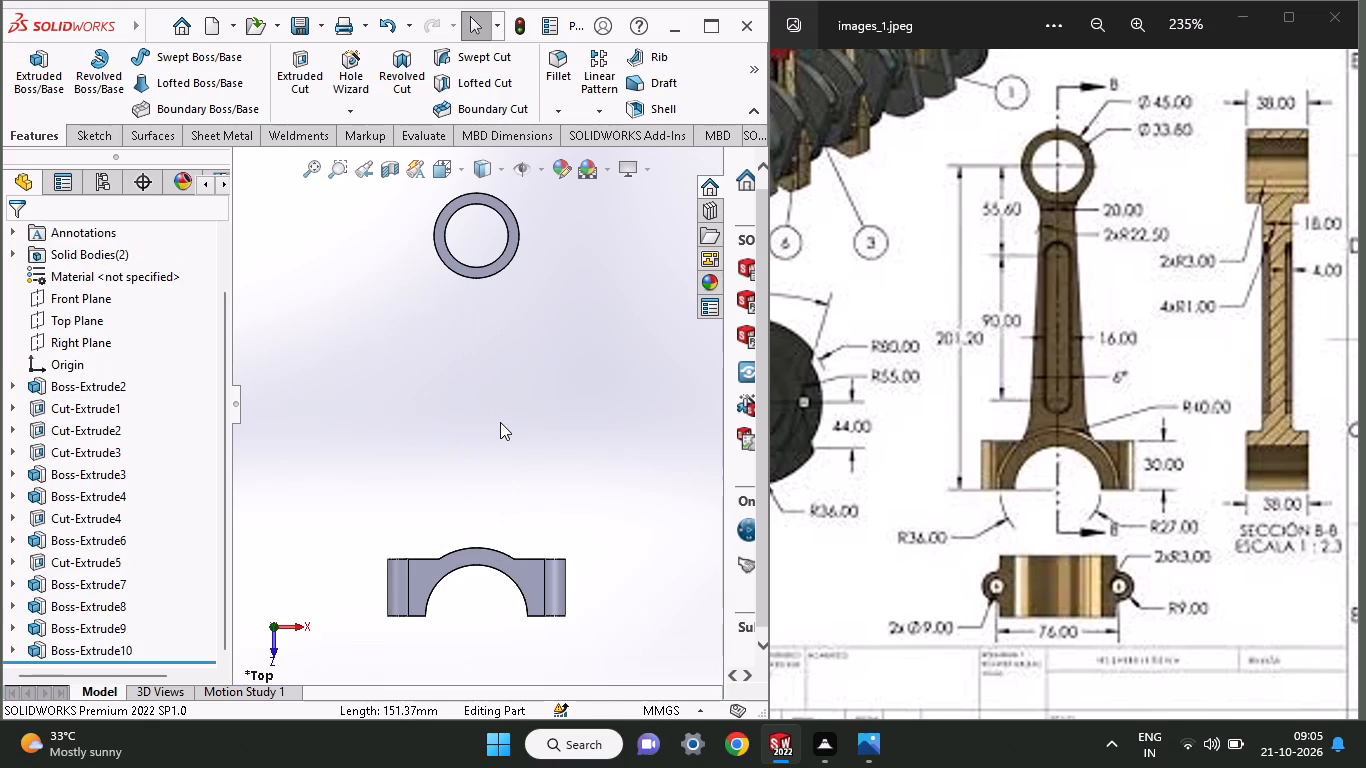
On the Top Plane, sketch a vertical centre line about 142.7 mm long from the small ring's lowest outer point to the half ring's arc top.
{"action": "left_click", "coordinate": [89, 135]}
{"action": "left_click", "coordinate": [136, 47]}
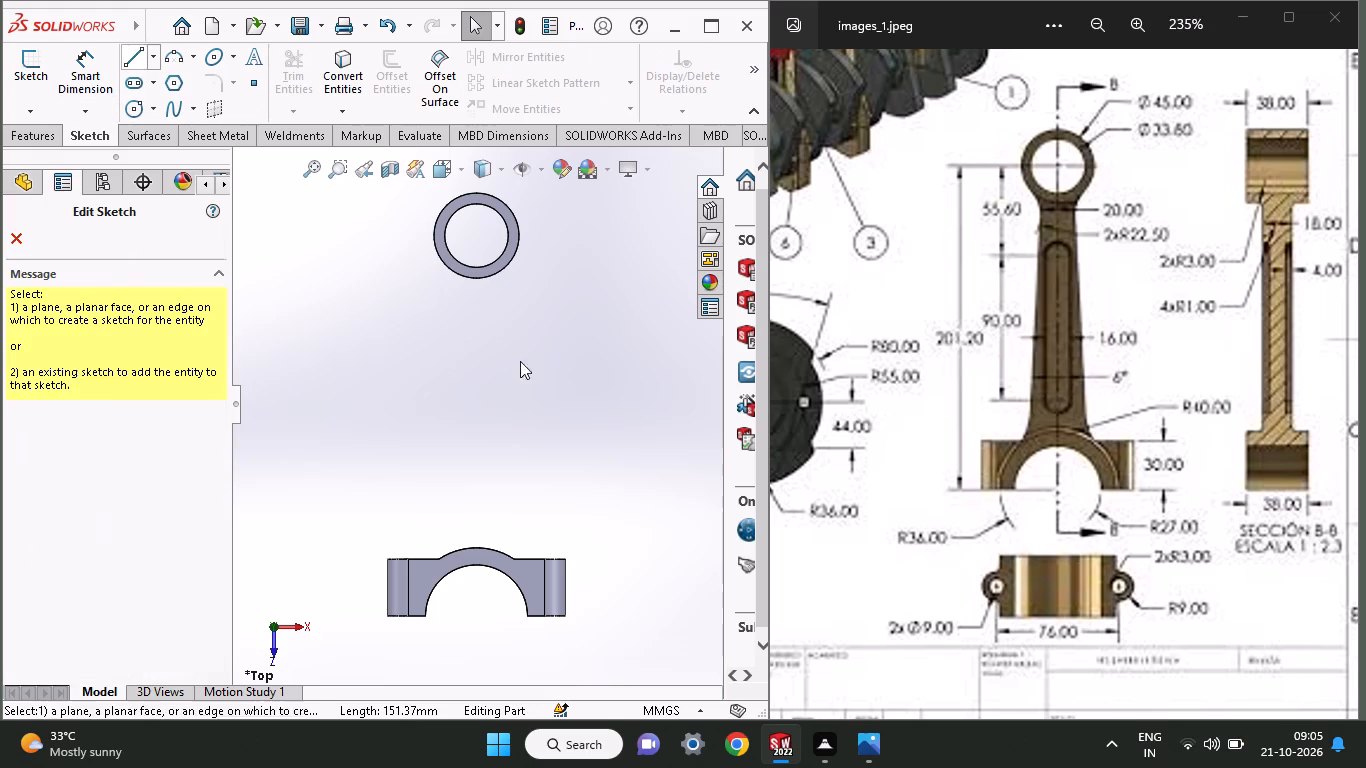
{"action": "left_click", "coordinate": [34, 170]}
{"action": "left_click", "coordinate": [61, 326]}
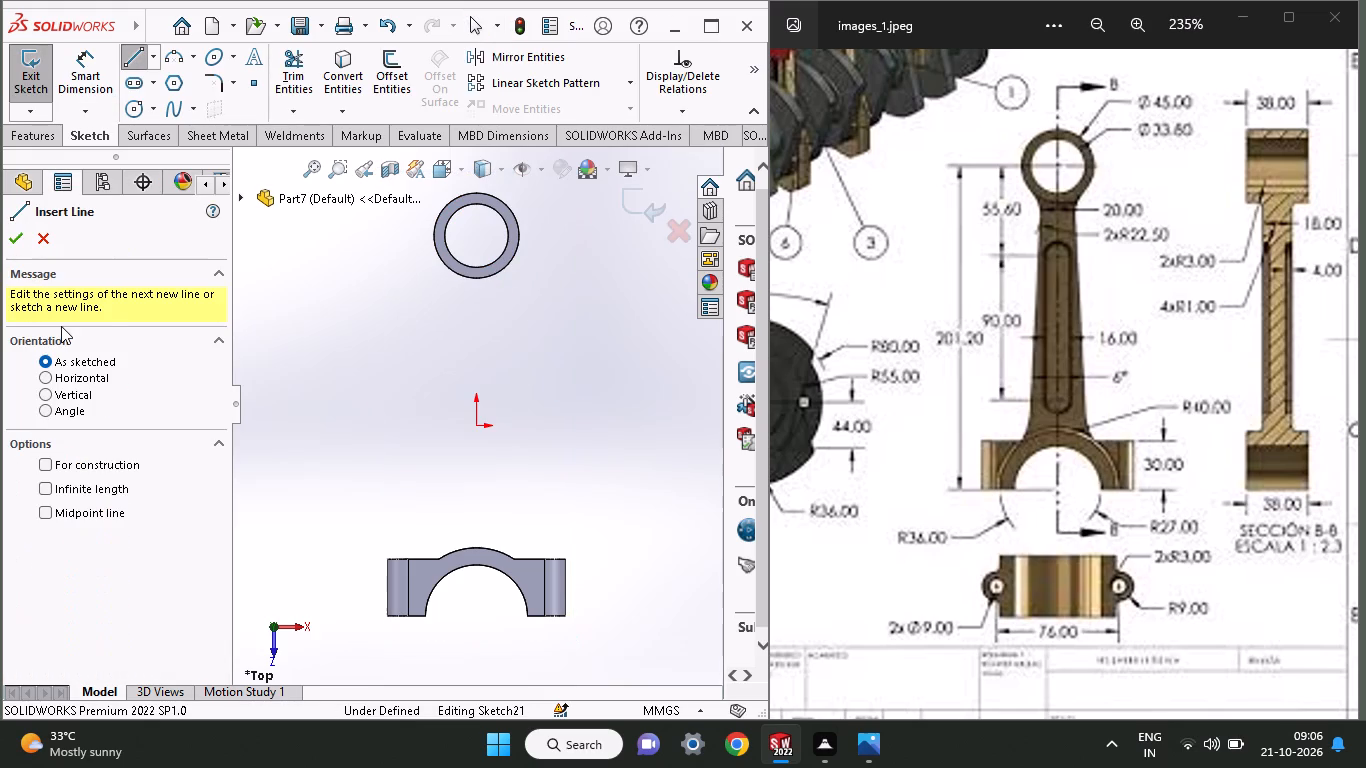
{"action": "left_click", "coordinate": [479, 283]}
{"action": "left_click", "coordinate": [477, 546]}
{"action": "right_click", "coordinate": [529, 388]}
{"action": "left_click", "coordinate": [547, 398]}
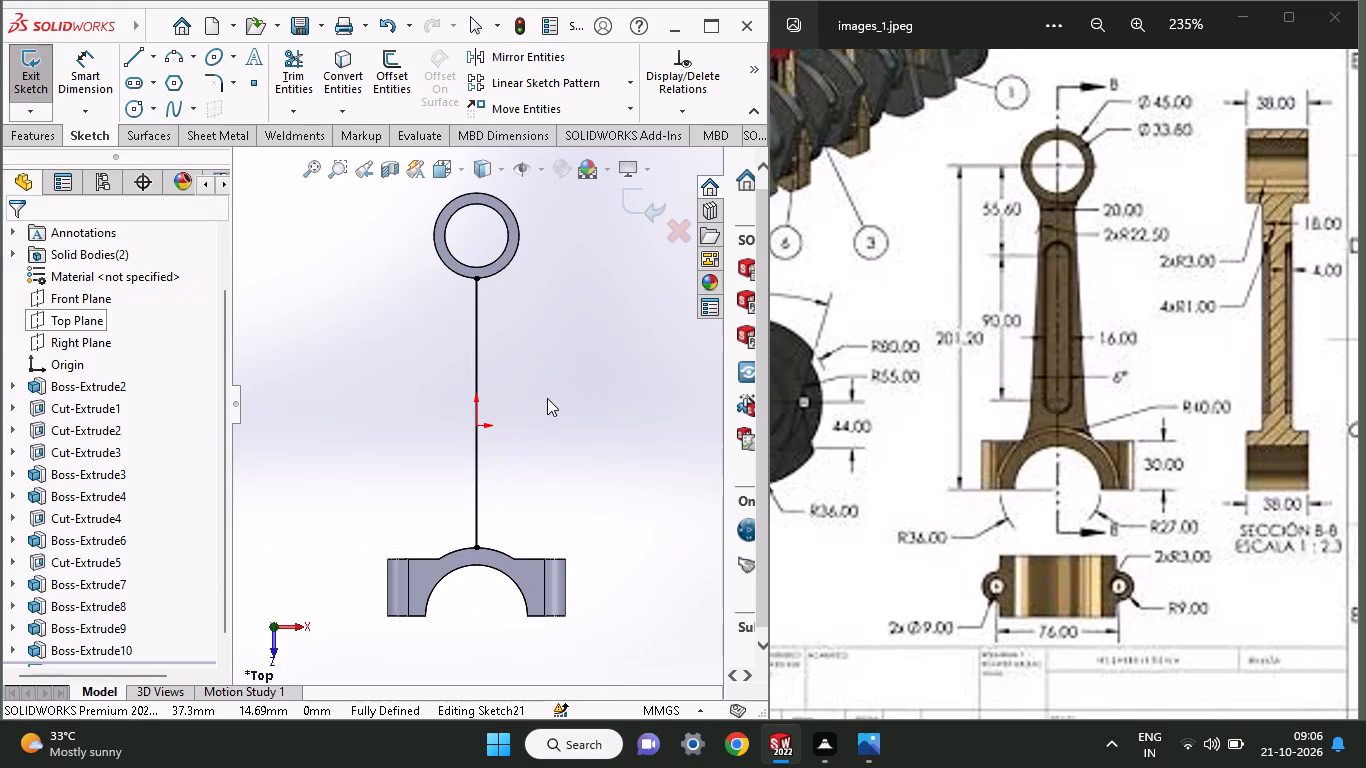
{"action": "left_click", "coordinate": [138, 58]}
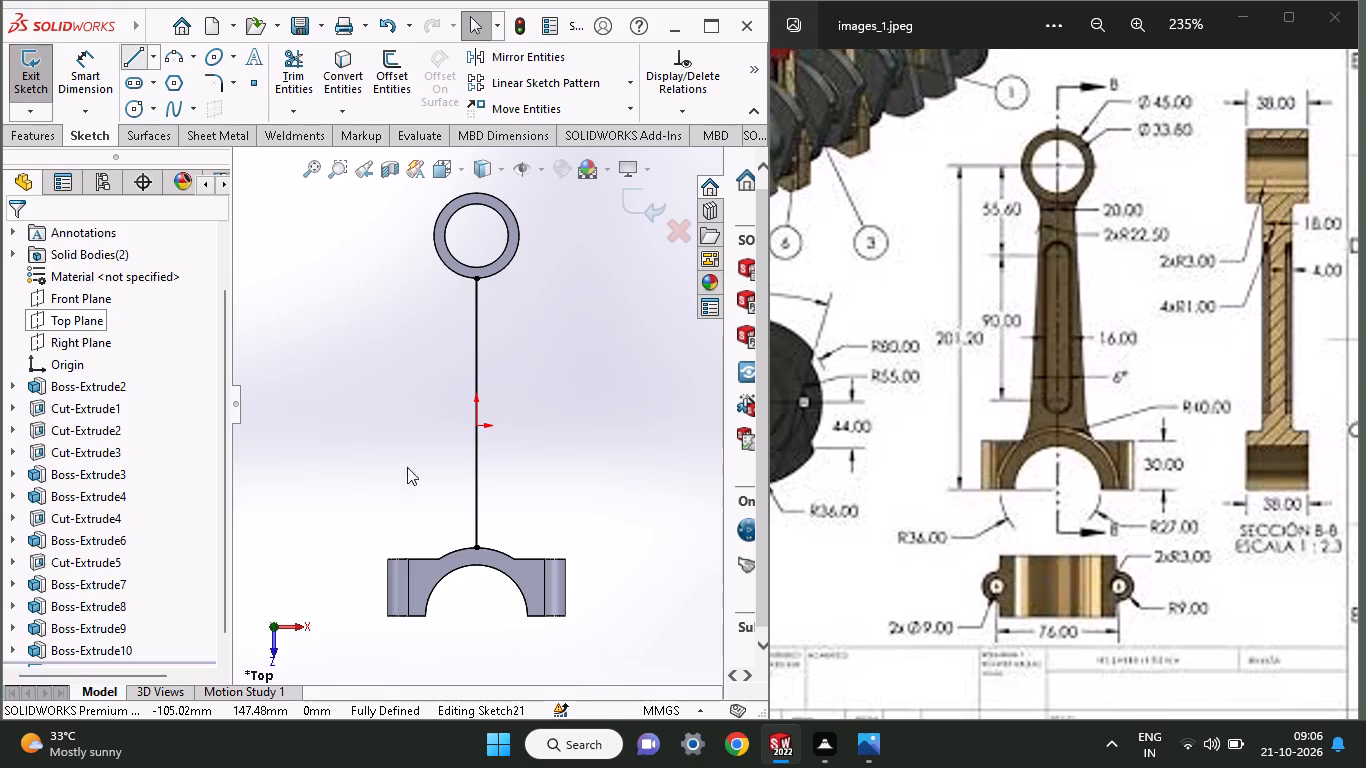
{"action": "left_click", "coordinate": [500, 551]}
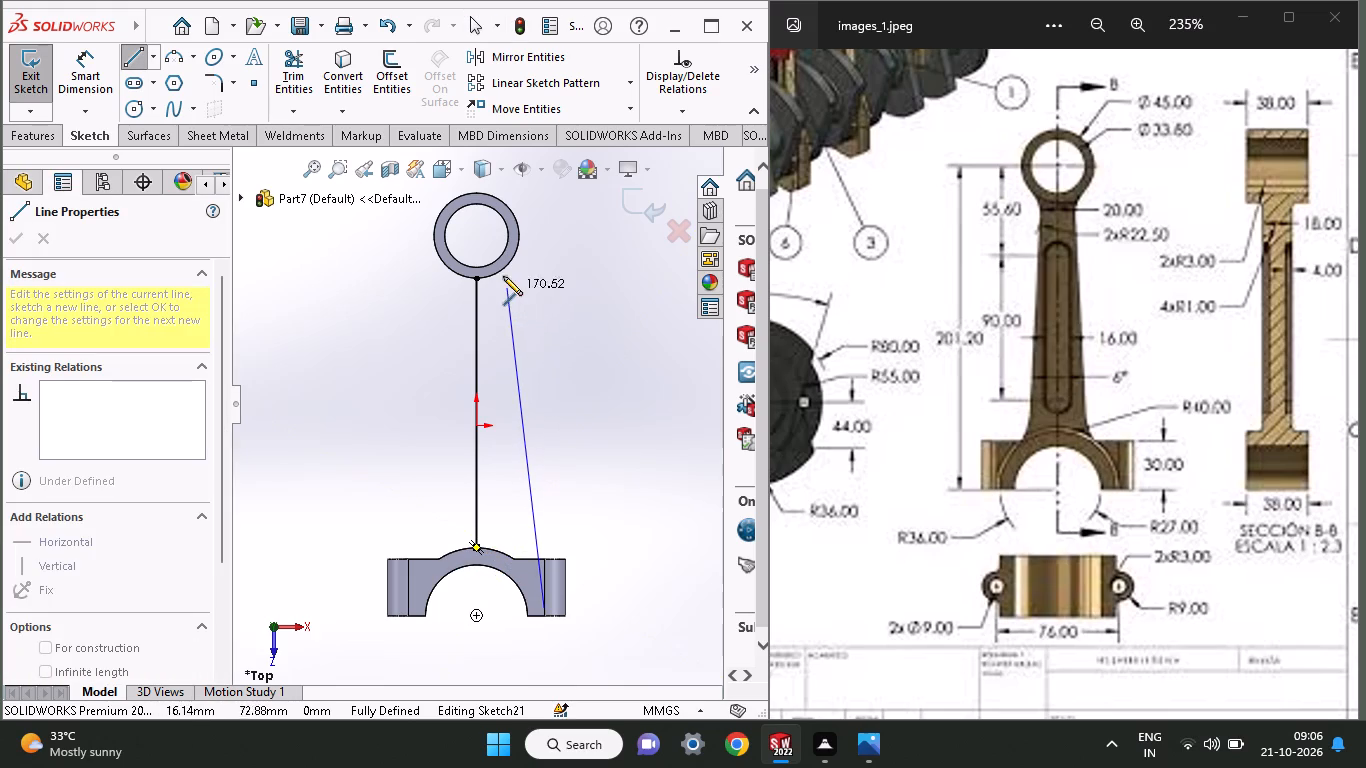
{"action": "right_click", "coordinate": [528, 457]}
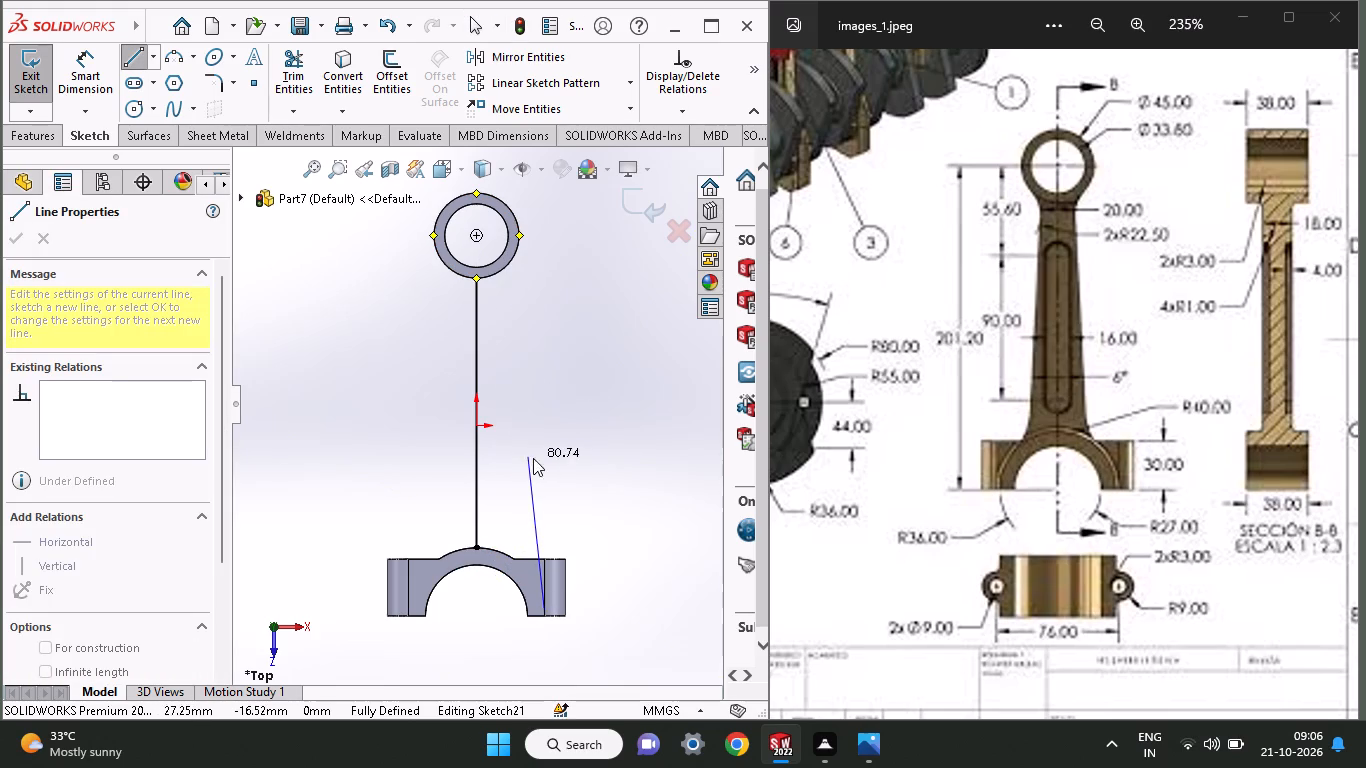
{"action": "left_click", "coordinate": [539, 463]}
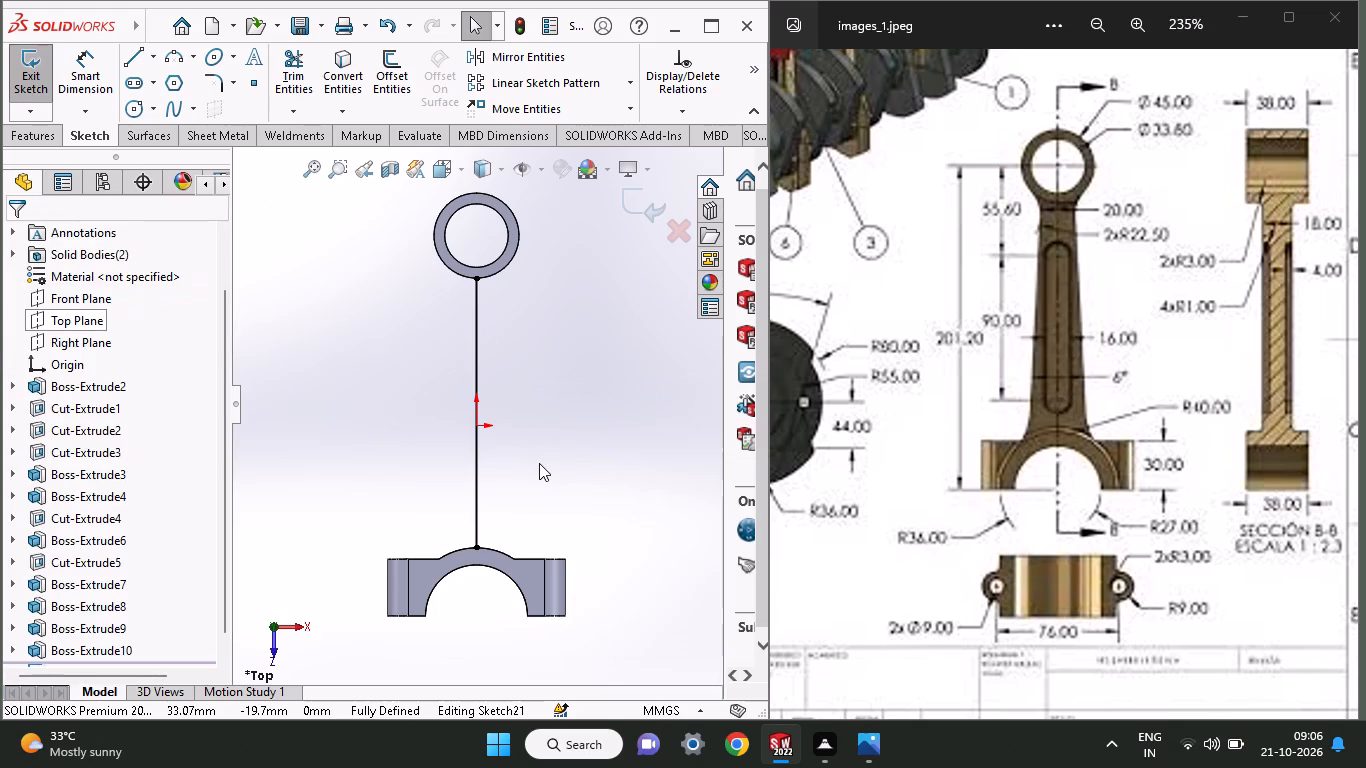
Draw a slanted negative-X side line from the small ring's outer edge to the half ring's flat shoulder, about 32 mm from the centre line.
{"action": "left_click", "coordinate": [136, 59]}
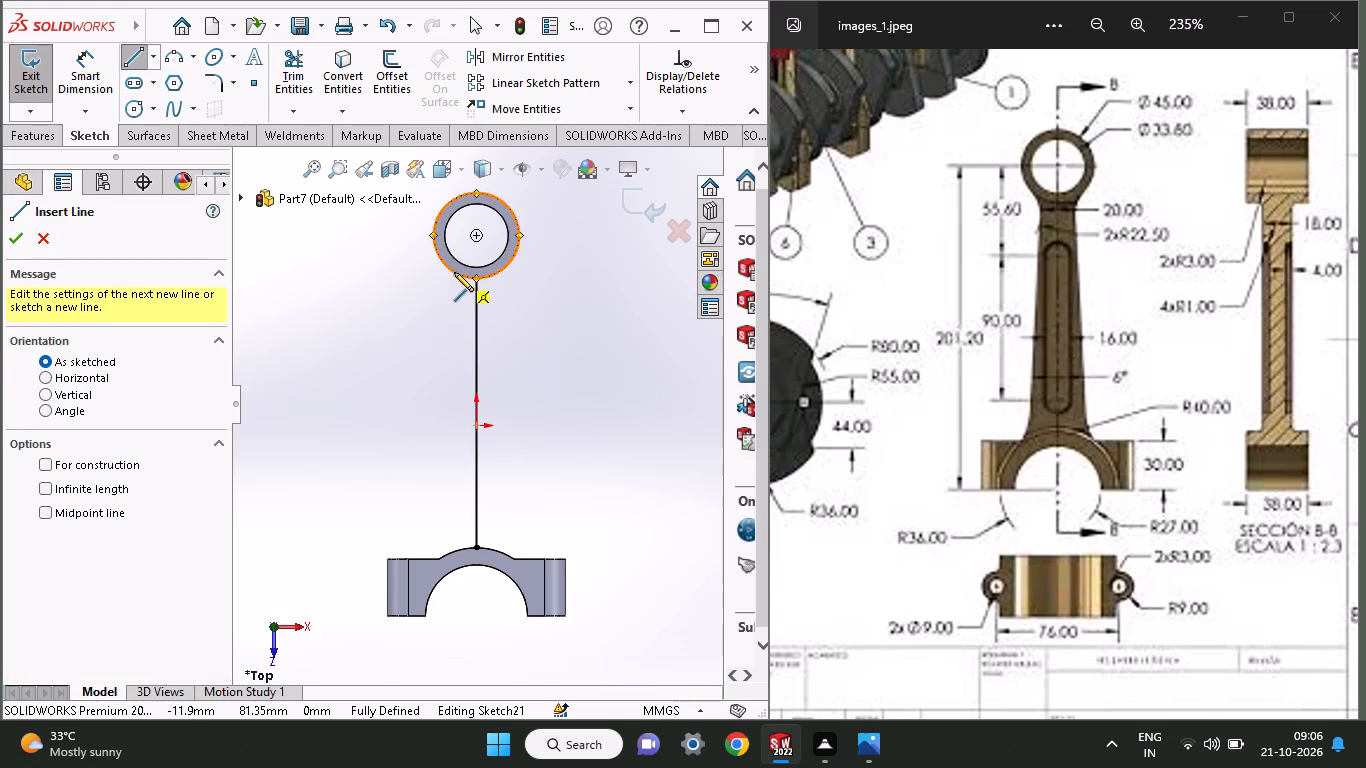
{"action": "left_click", "coordinate": [454, 272]}
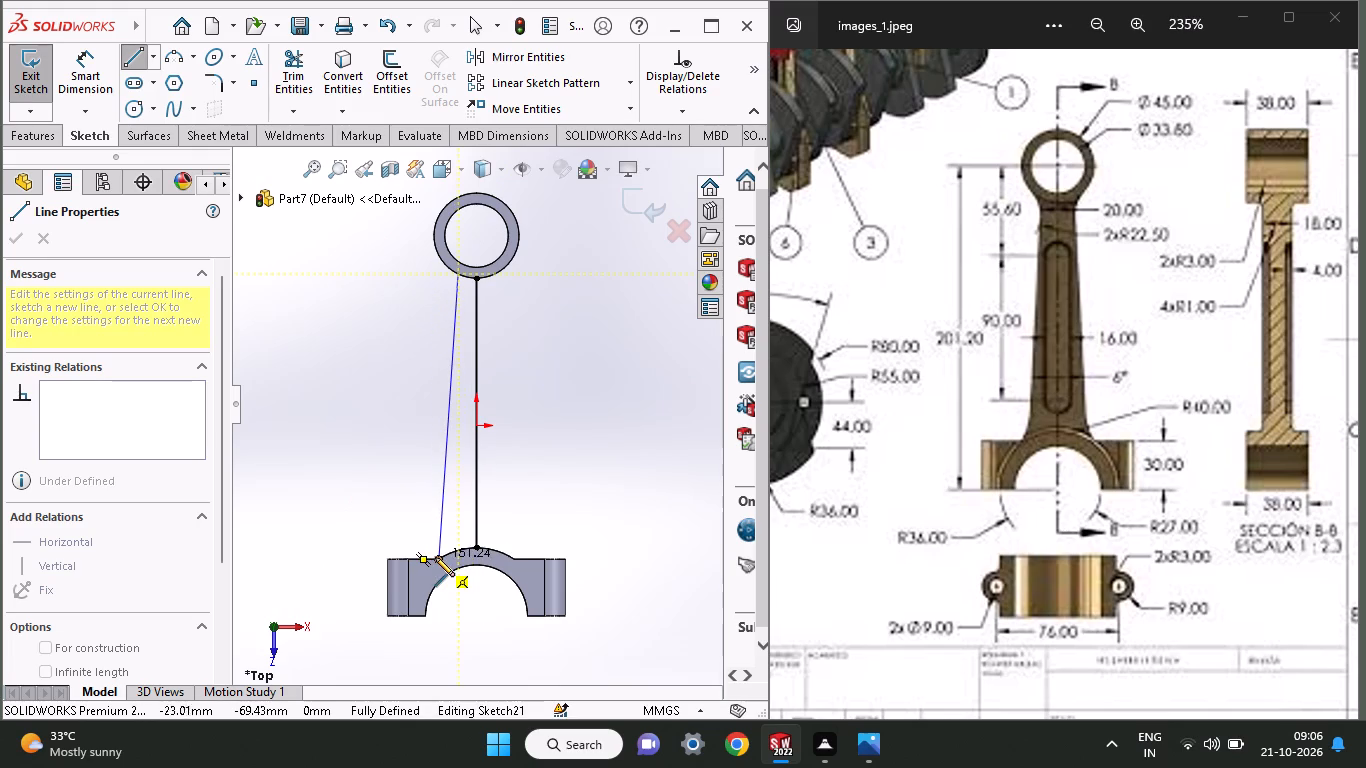
{"action": "left_click", "coordinate": [416, 558]}
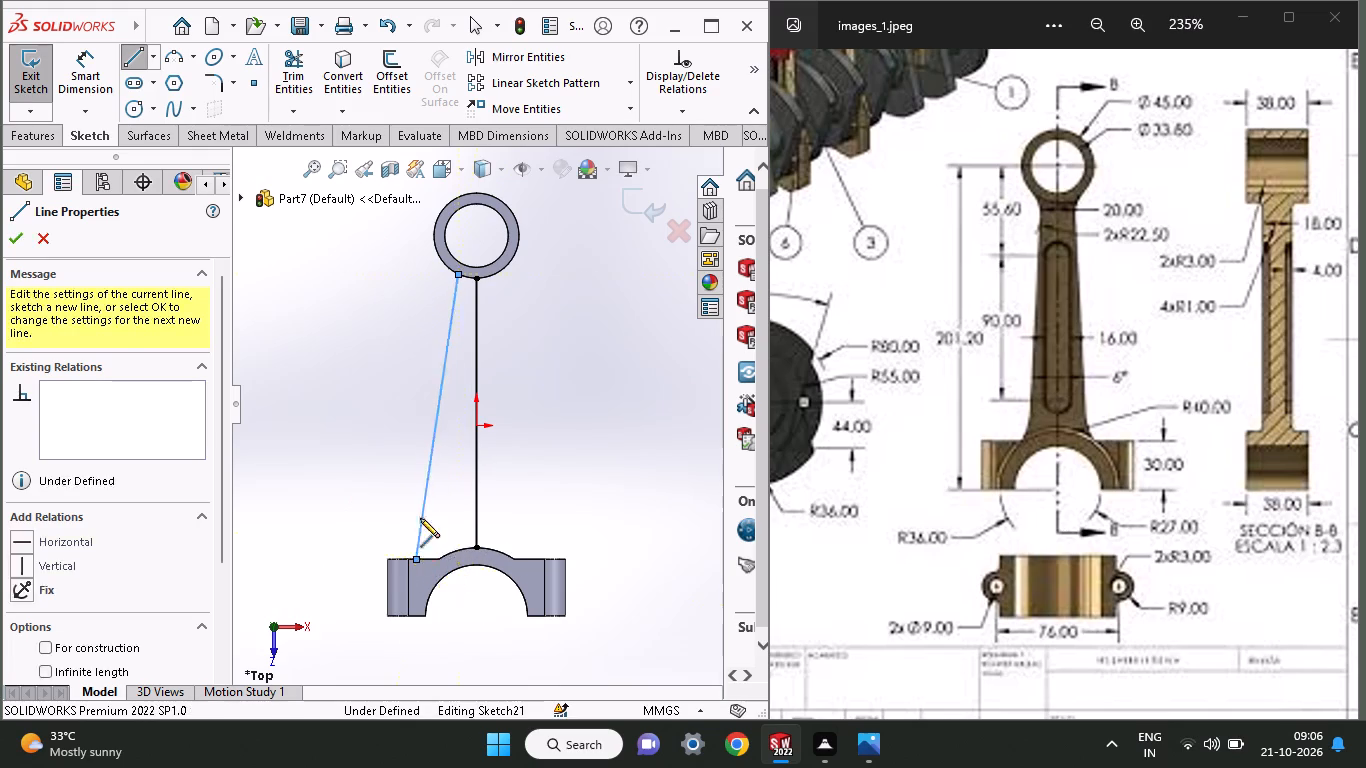
{"action": "right_click", "coordinate": [355, 408]}
{"action": "left_click", "coordinate": [361, 419]}
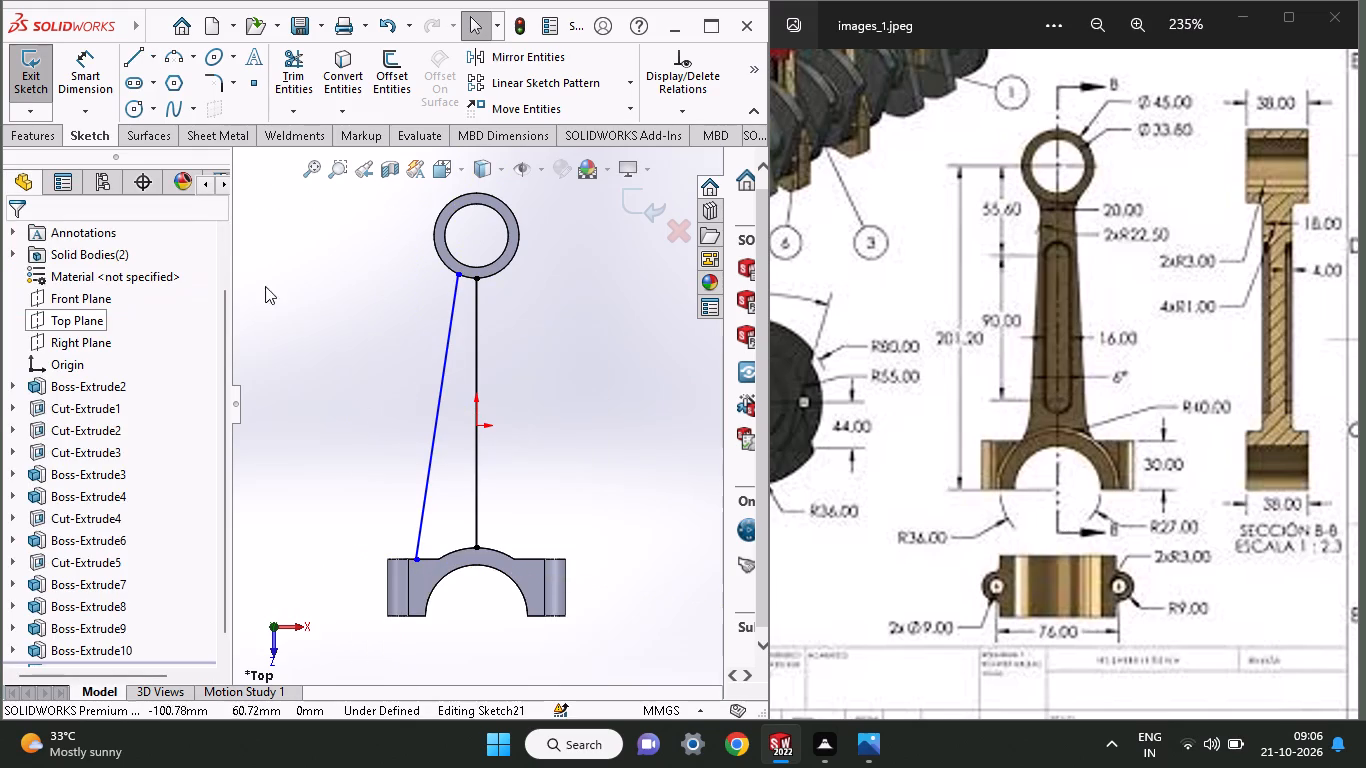
Dimension the horizontal distance between the lower ends of the negative-X side line and the centre line as 16 mm.
{"action": "left_click", "coordinate": [63, 75]}
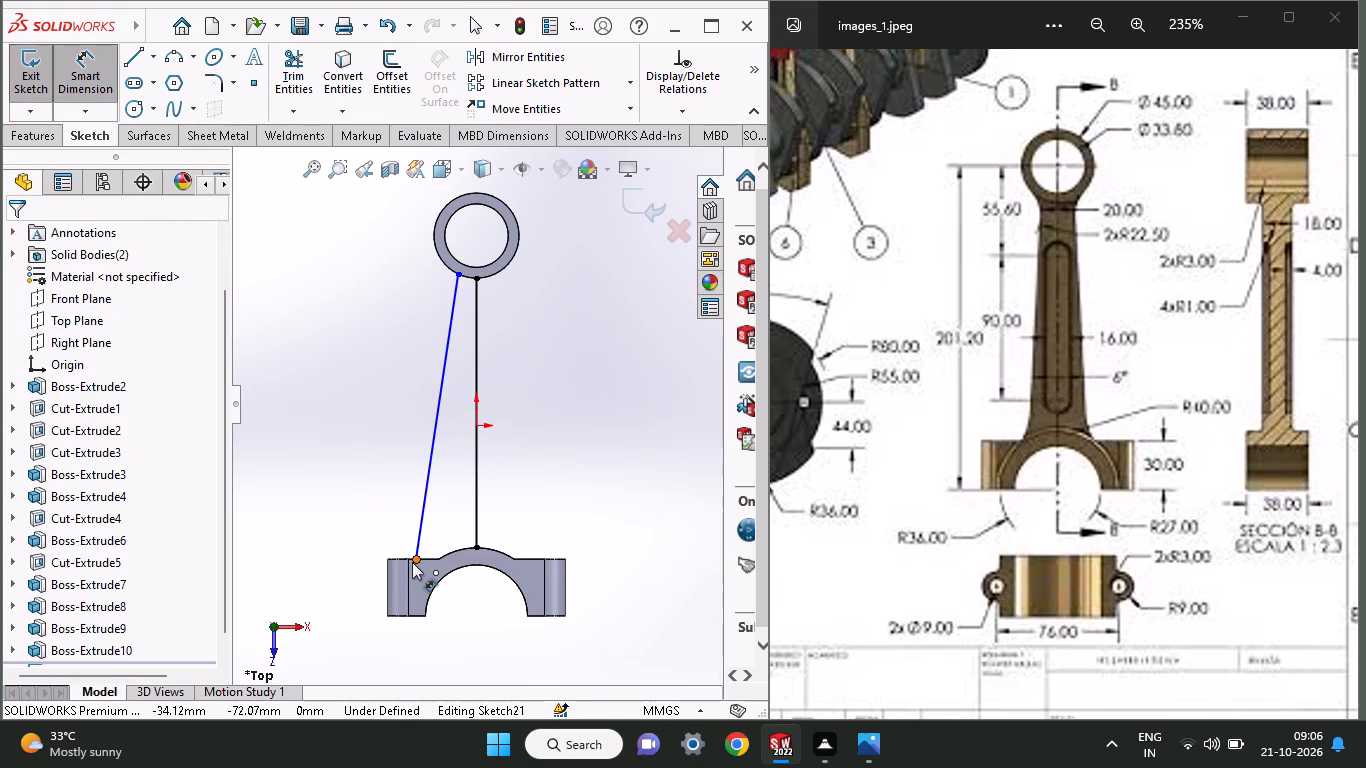
{"action": "left_click", "coordinate": [412, 562]}
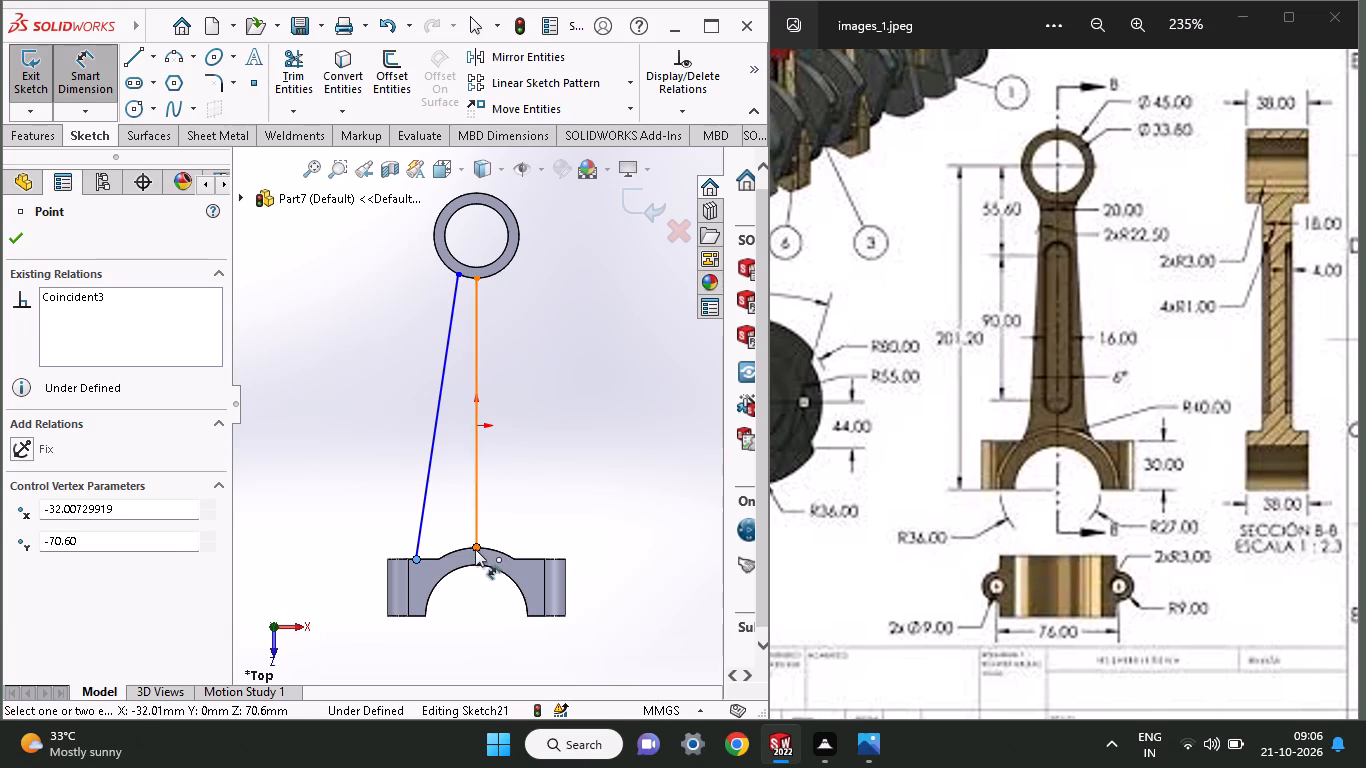
{"action": "left_click", "coordinate": [475, 549]}
{"action": "left_click", "coordinate": [456, 608]}
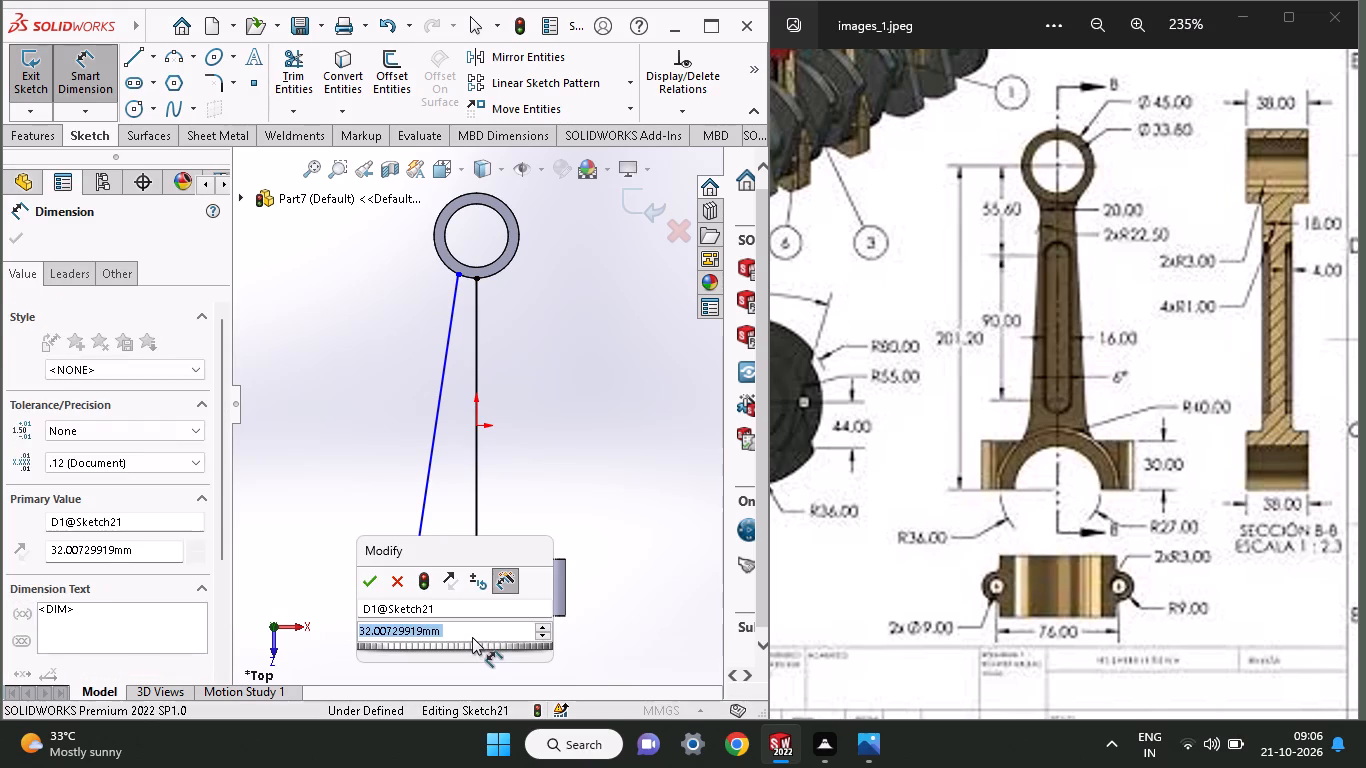
{"action": "type", "text": "16"}
{"action": "key", "text": "Return"}
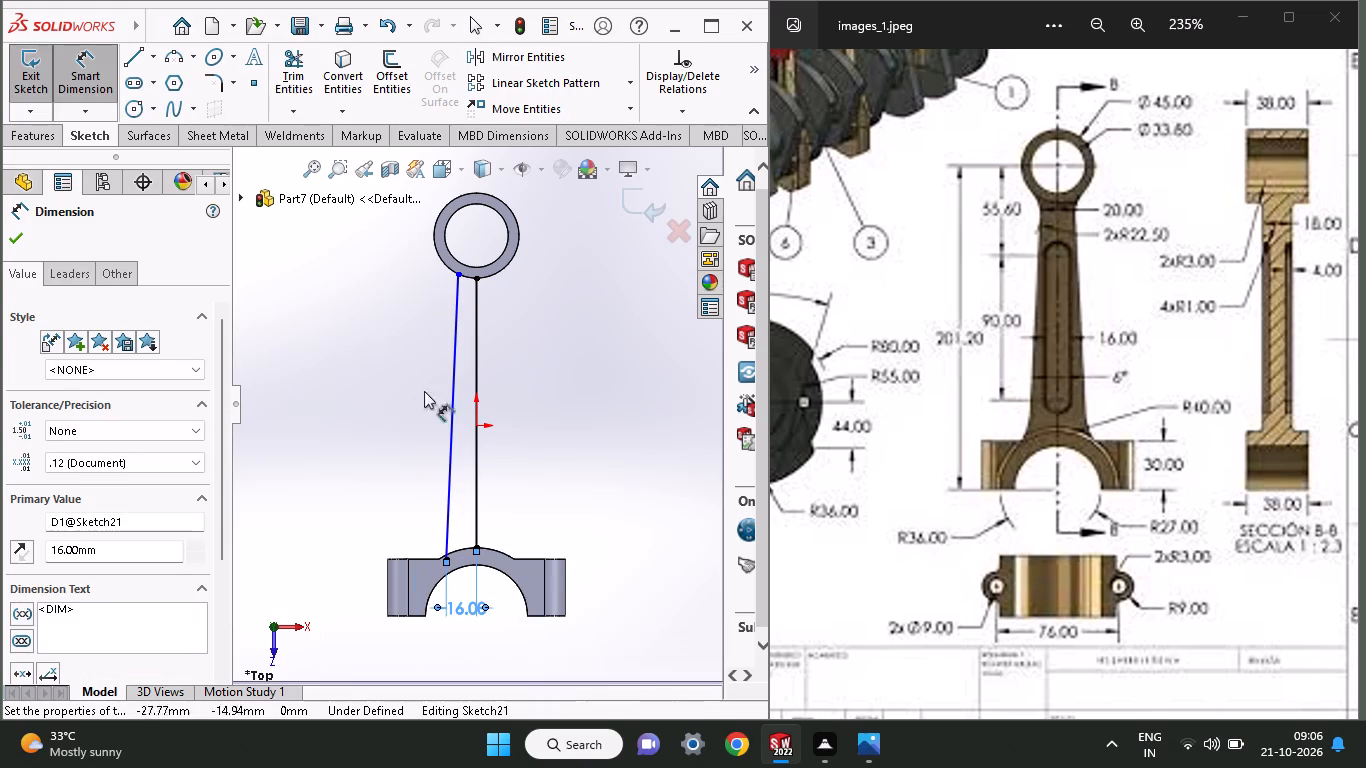
Dimension the horizontal distance between the upper ends of the negative-X side line and the centre line as 10 mm.
{"action": "left_click", "coordinate": [459, 275]}
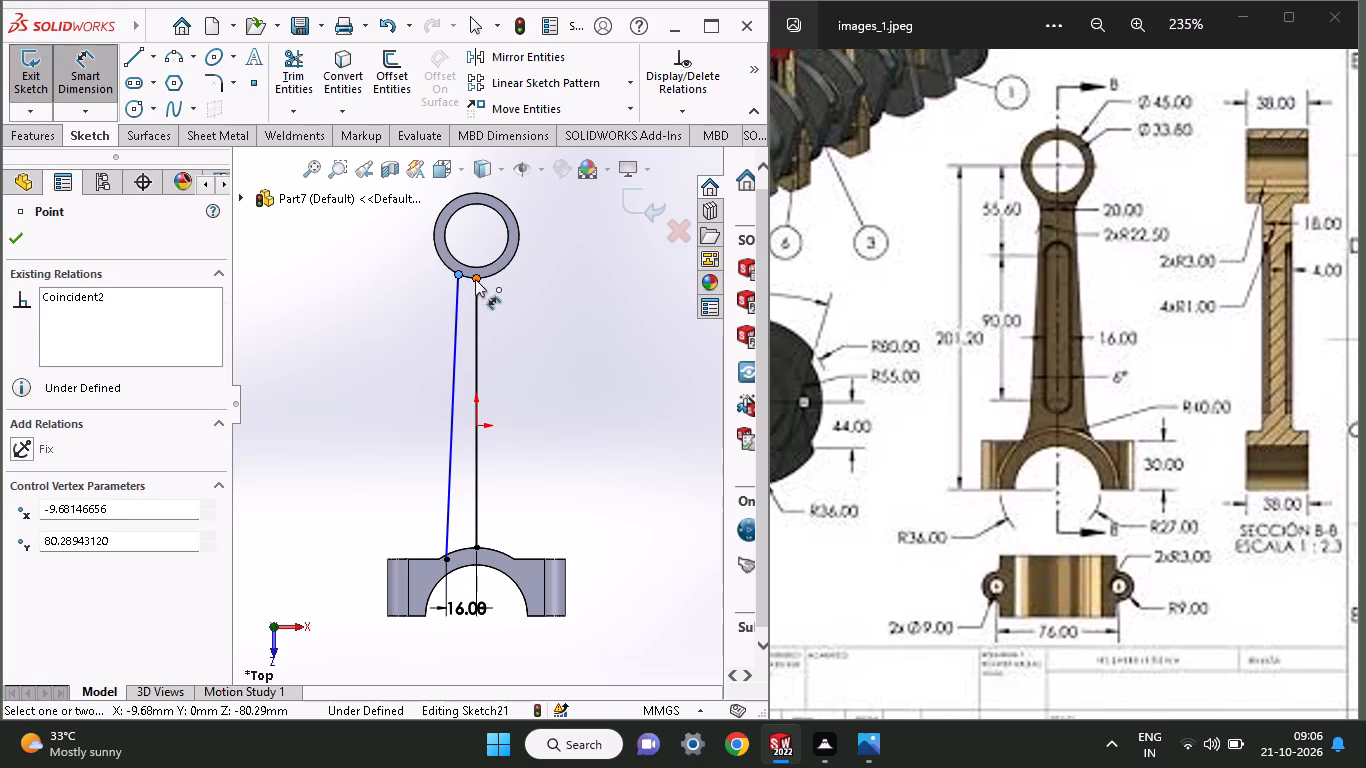
{"action": "left_click", "coordinate": [475, 279]}
{"action": "left_click", "coordinate": [467, 229]}
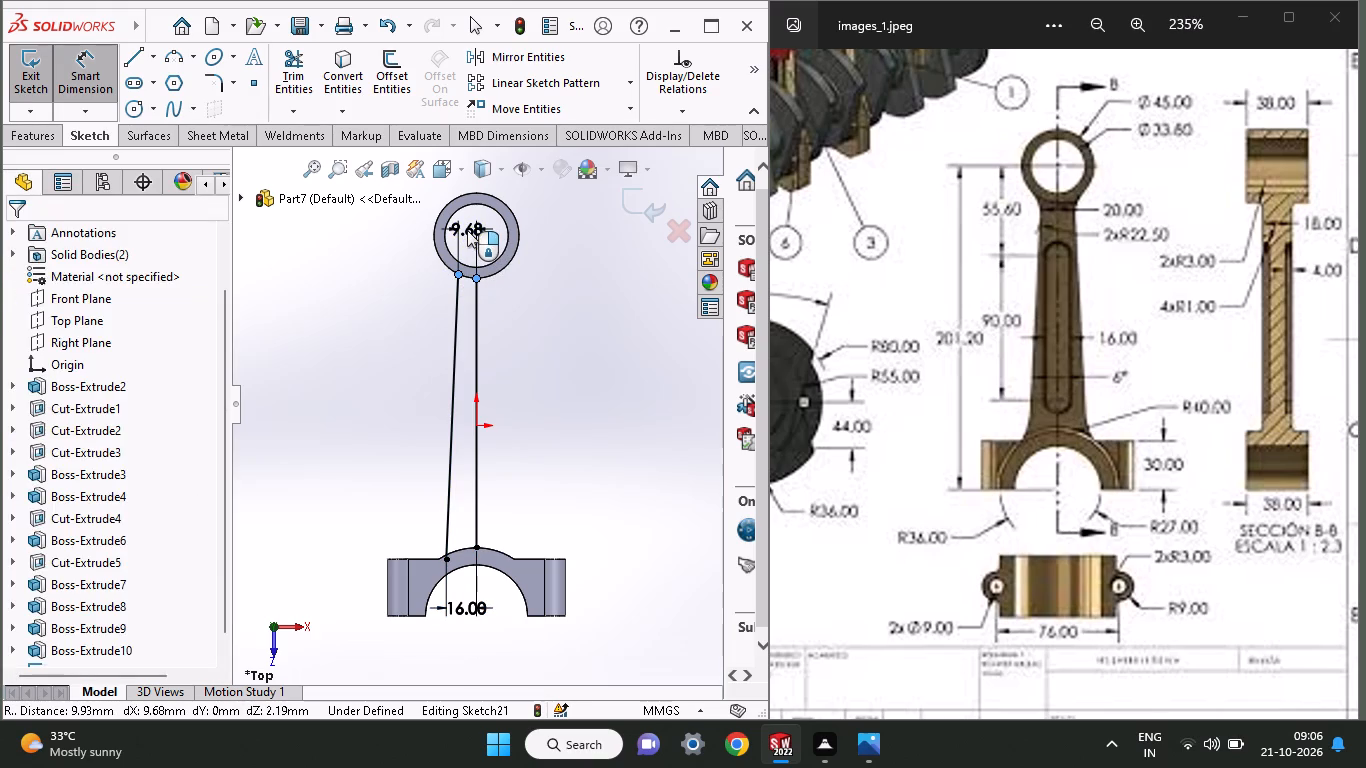
{"action": "type", "text": "10"}
{"action": "key", "text": "Return"}
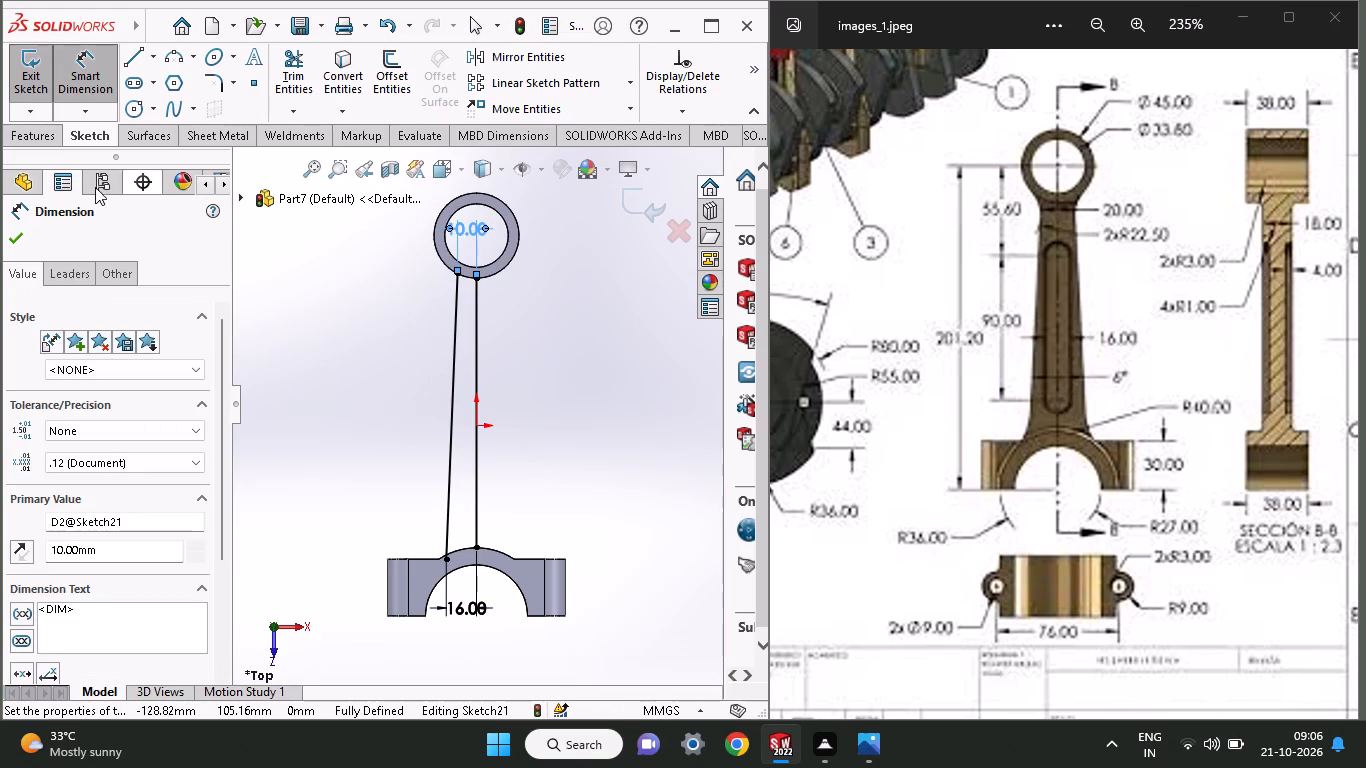
{"action": "left_click", "coordinate": [12, 235]}
Draw a slanted positive-X side line from the small ring's outer edge to the half ring's outer arc, ending about 15 mm from the centre line.
{"action": "left_click", "coordinate": [127, 61]}
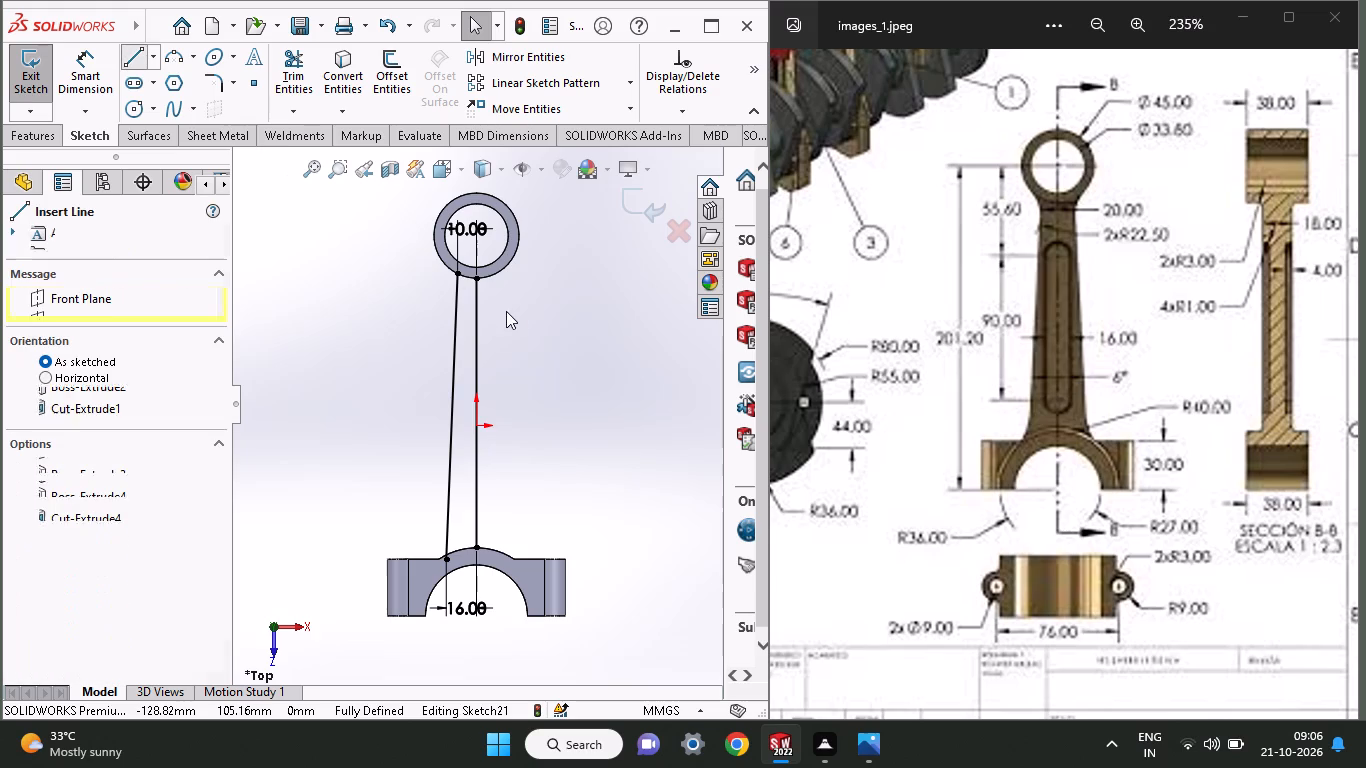
{"action": "left_click", "coordinate": [498, 270]}
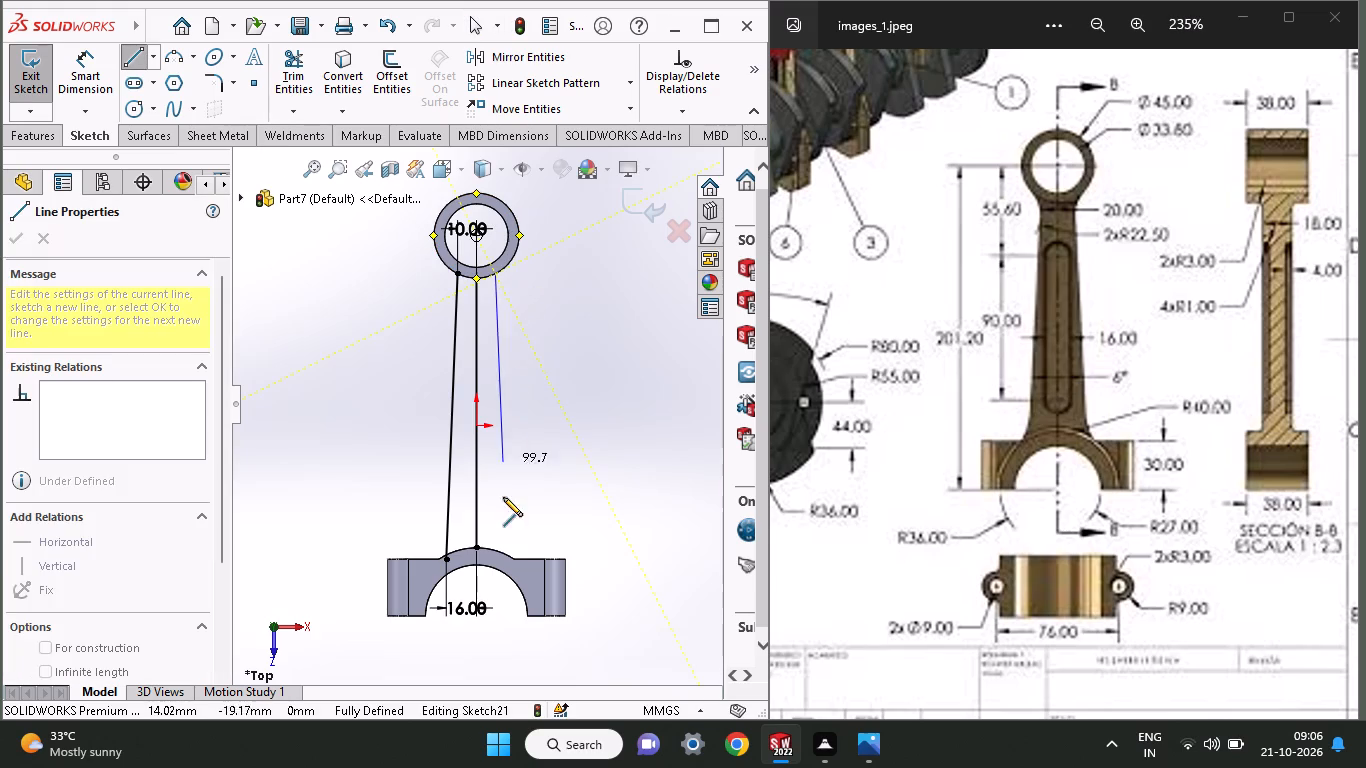
{"action": "left_click", "coordinate": [506, 552]}
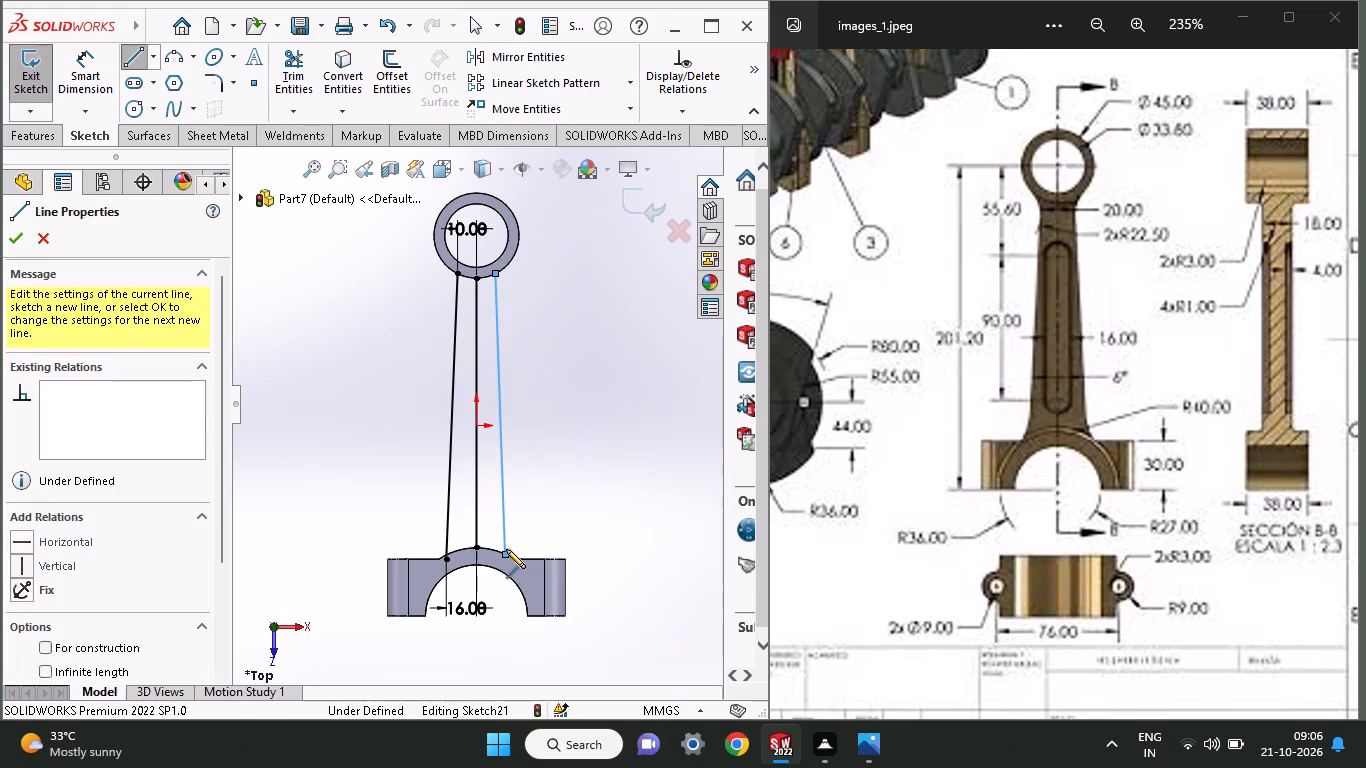
{"action": "right_click", "coordinate": [525, 447]}
{"action": "left_click", "coordinate": [544, 460]}
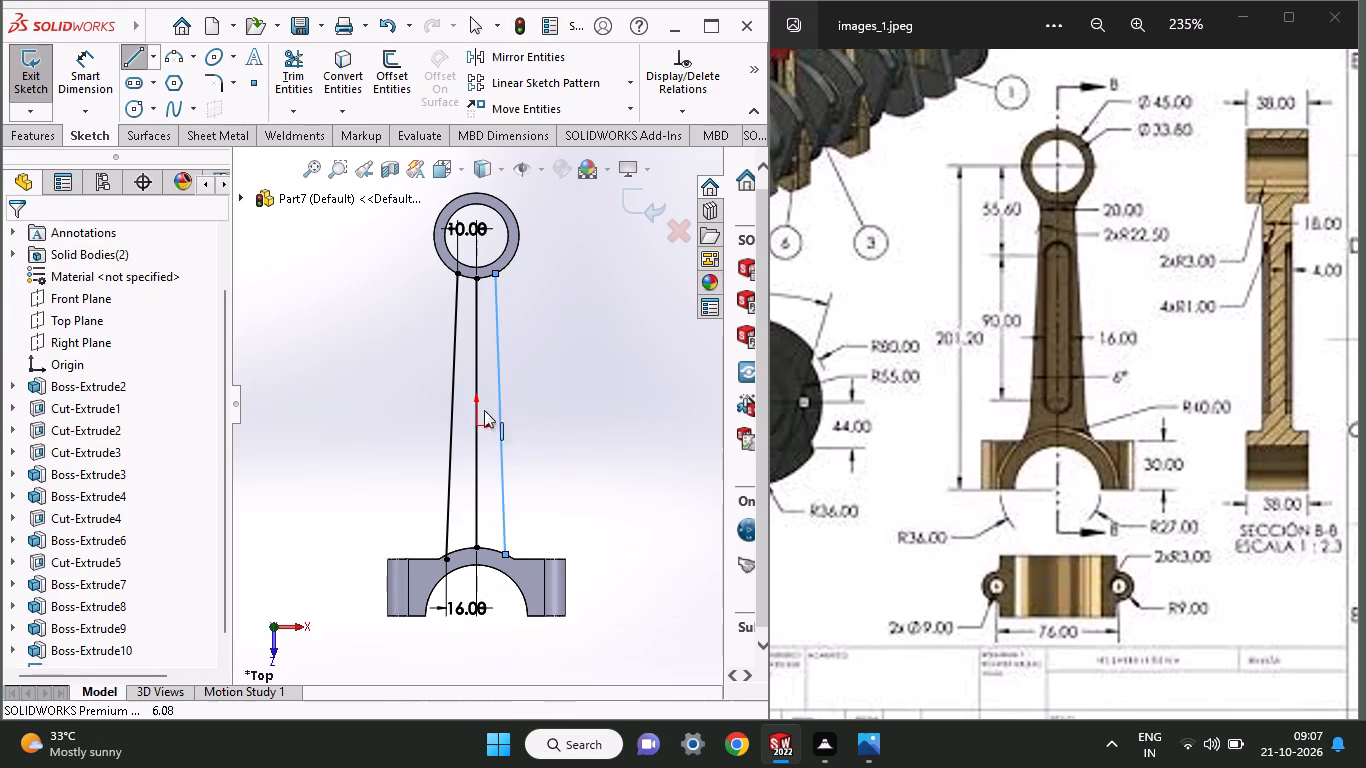
Dimension the horizontal distance between the upper ends of the centre line and the positive-X side line as 10 mm.
{"action": "left_click", "coordinate": [77, 75]}
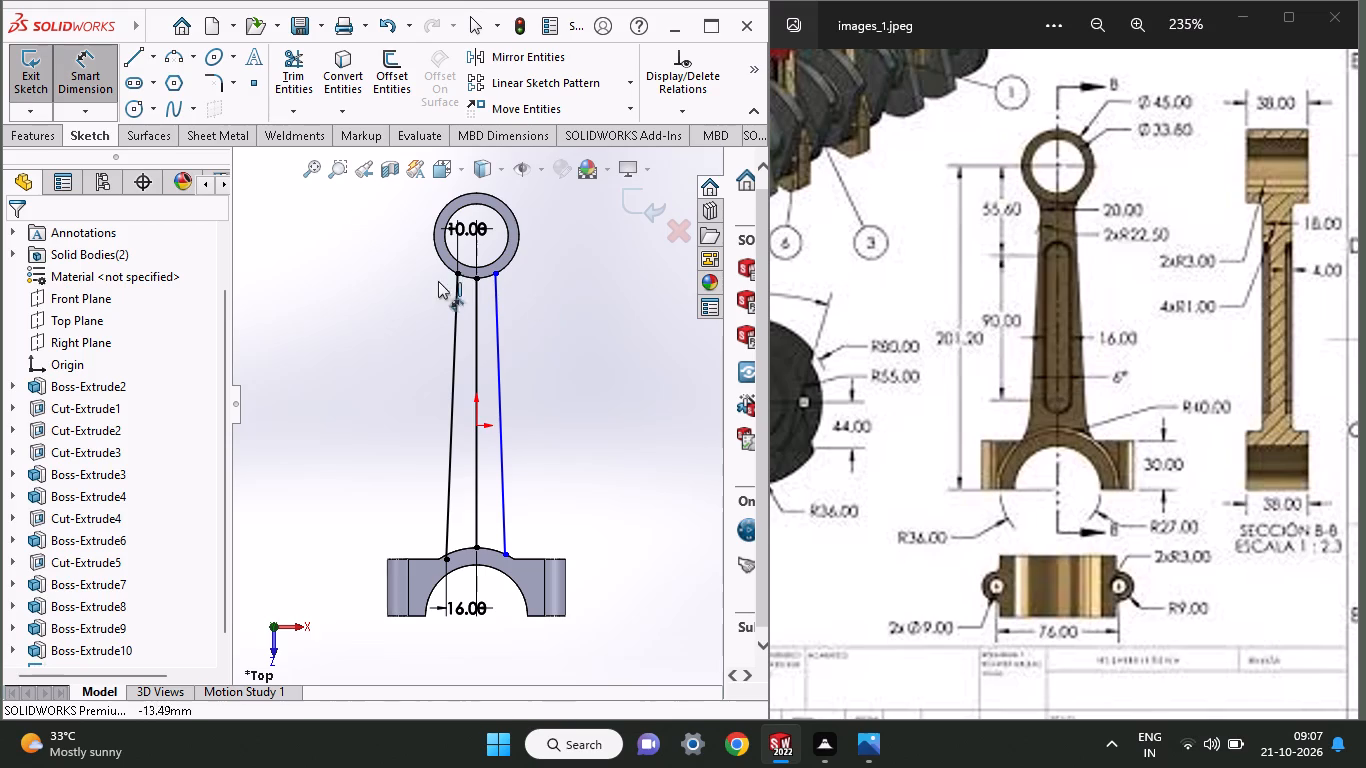
{"action": "left_click", "coordinate": [473, 279]}
{"action": "left_click", "coordinate": [498, 271]}
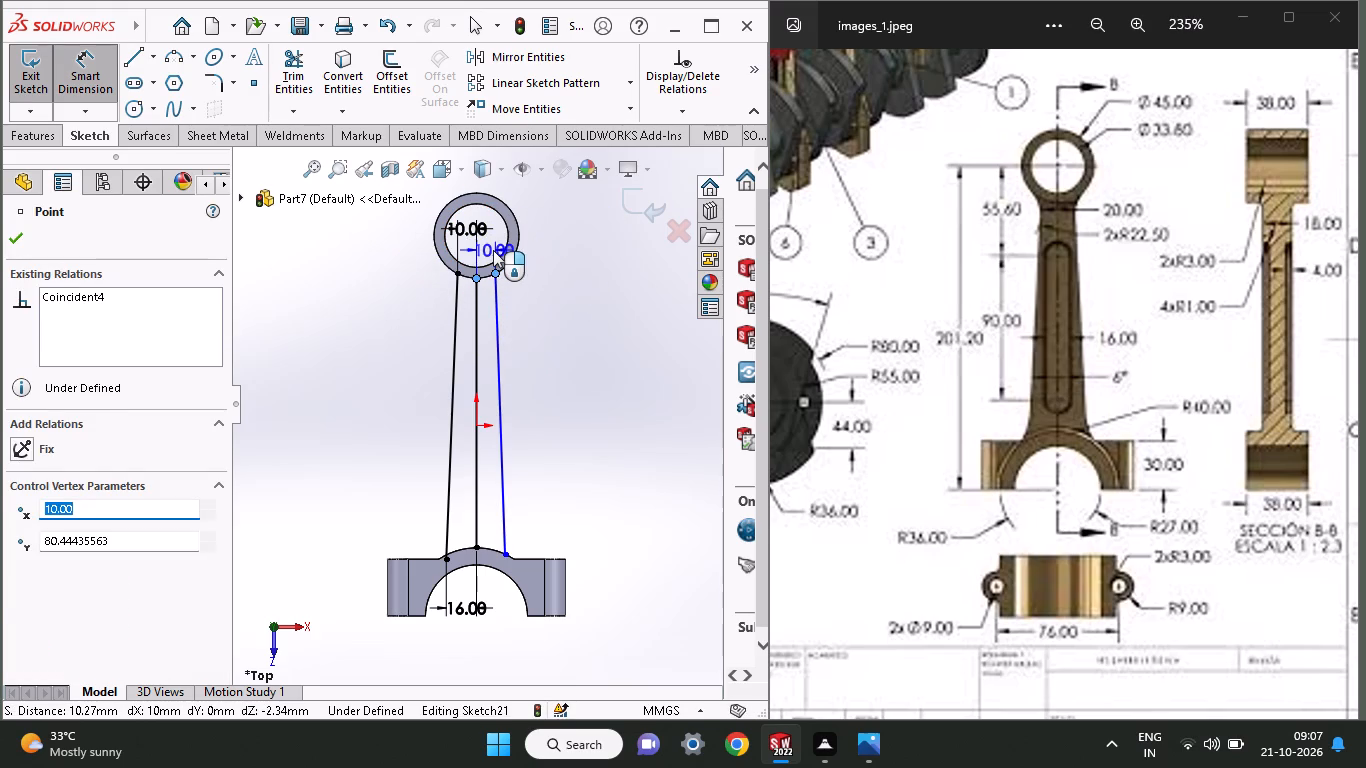
{"action": "left_click", "coordinate": [493, 250]}
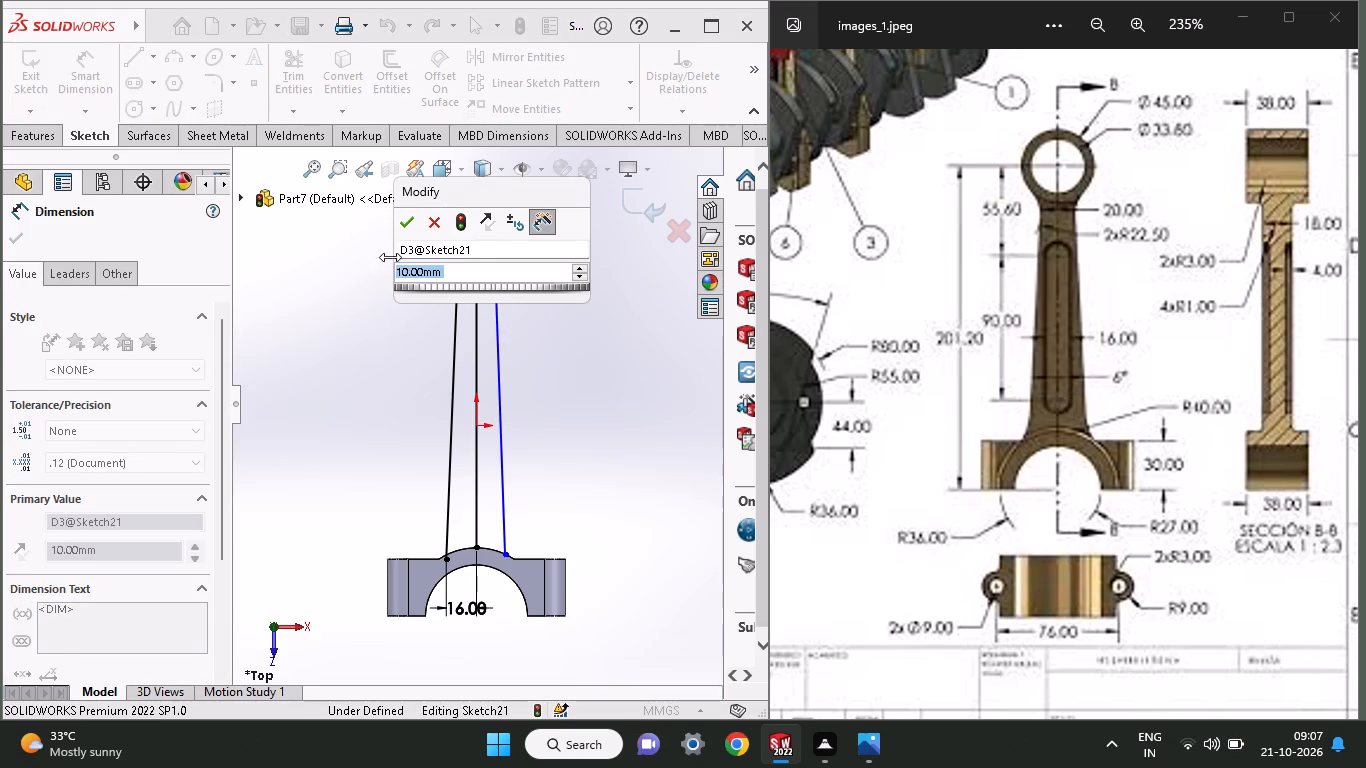
{"action": "left_click", "coordinate": [408, 216]}
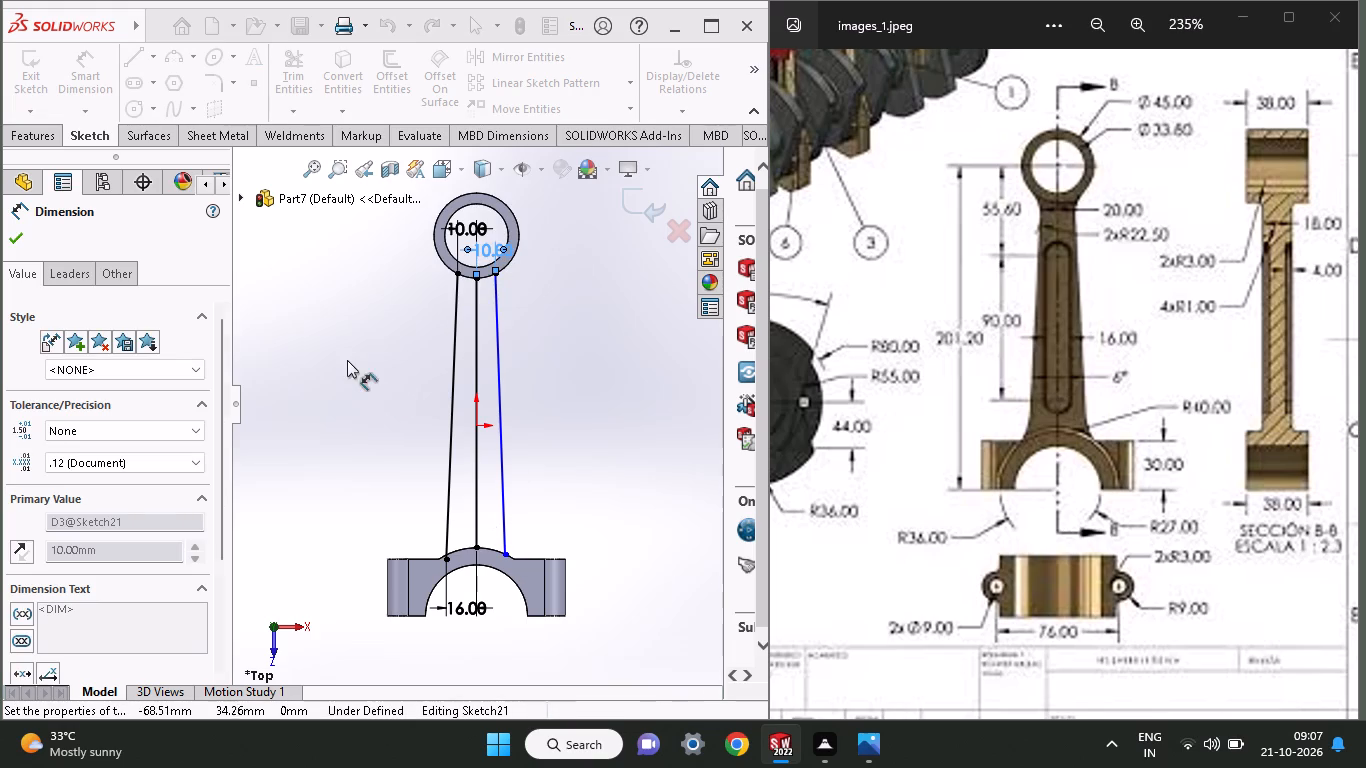
{"action": "left_click", "coordinate": [17, 231]}
Dimension the horizontal distance between the lower ends of the positive-X side line and the centre line as 16 mm.
{"action": "left_click", "coordinate": [78, 66]}
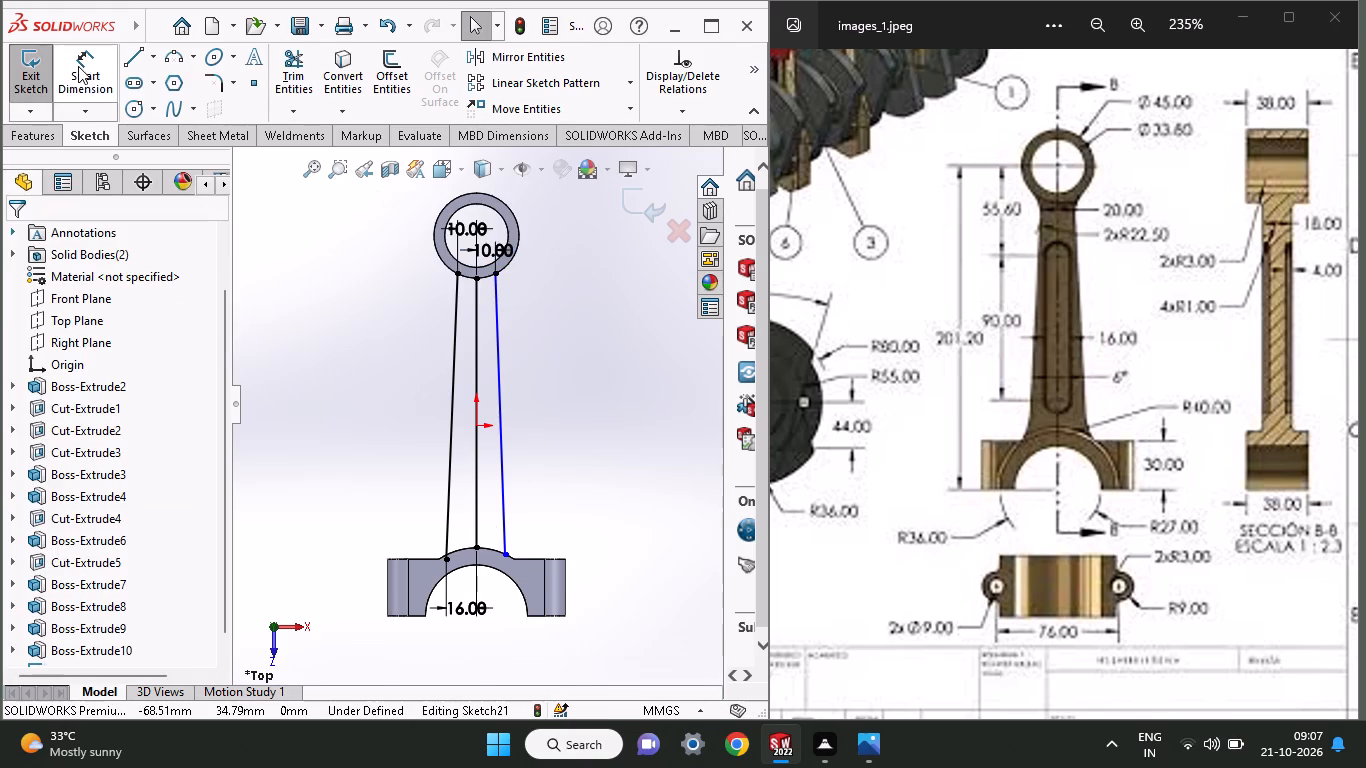
{"action": "left_click", "coordinate": [506, 554]}
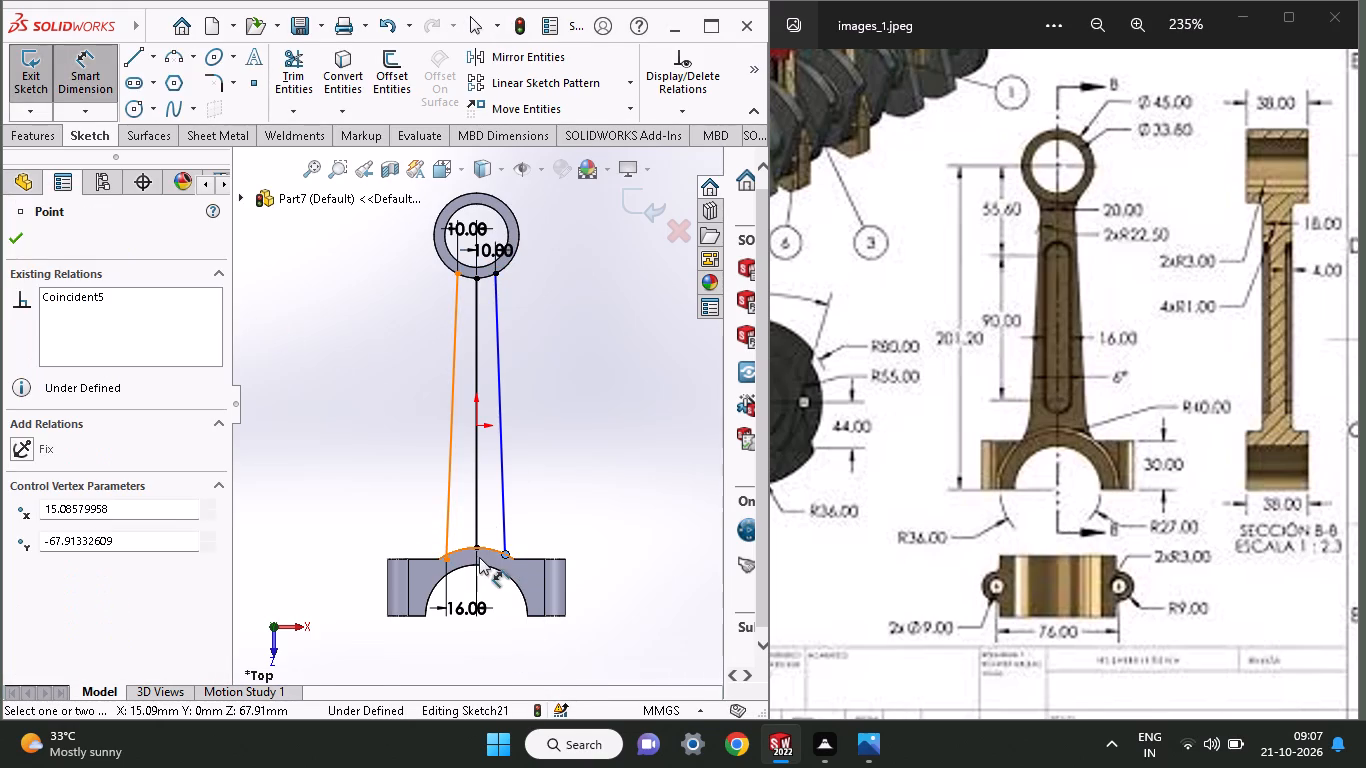
{"action": "left_click", "coordinate": [479, 550]}
{"action": "left_click", "coordinate": [497, 636]}
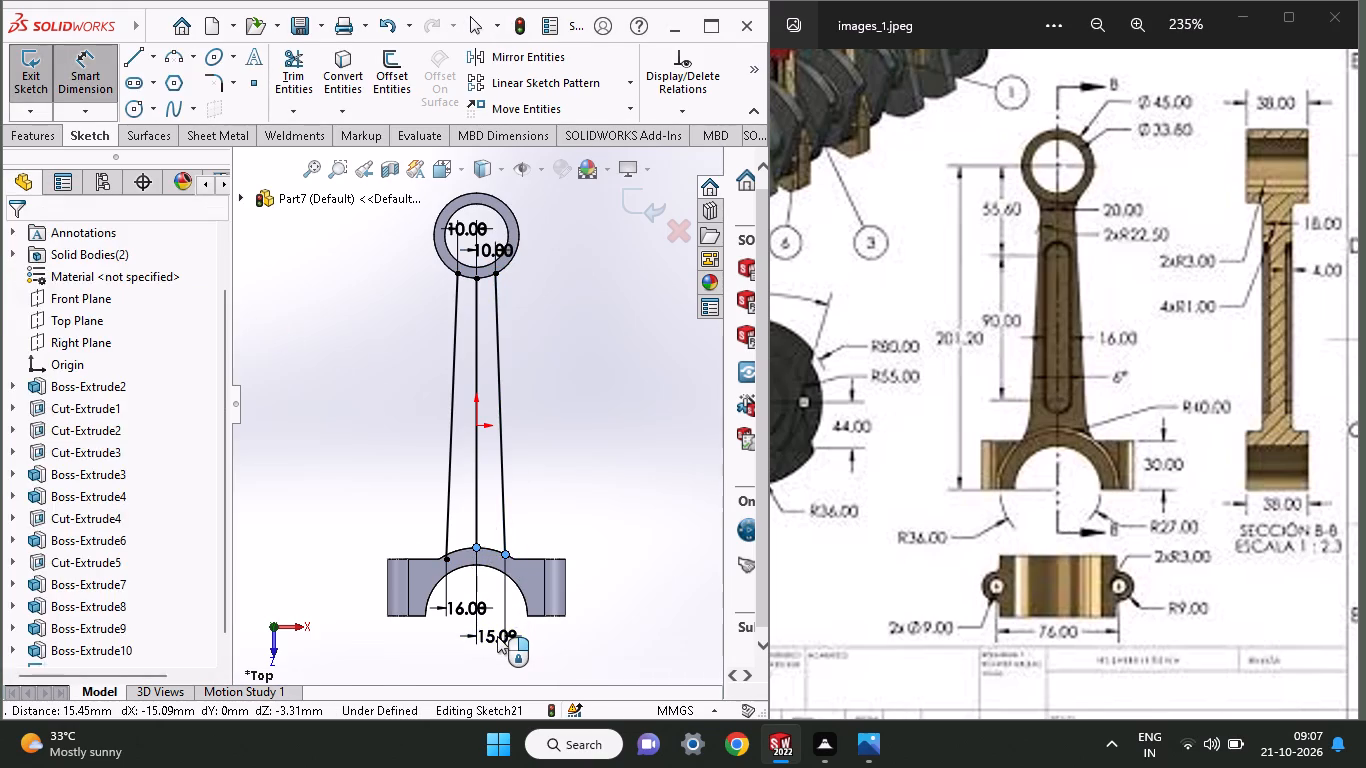
{"action": "type", "text": "16"}
{"action": "key", "text": "Return"}
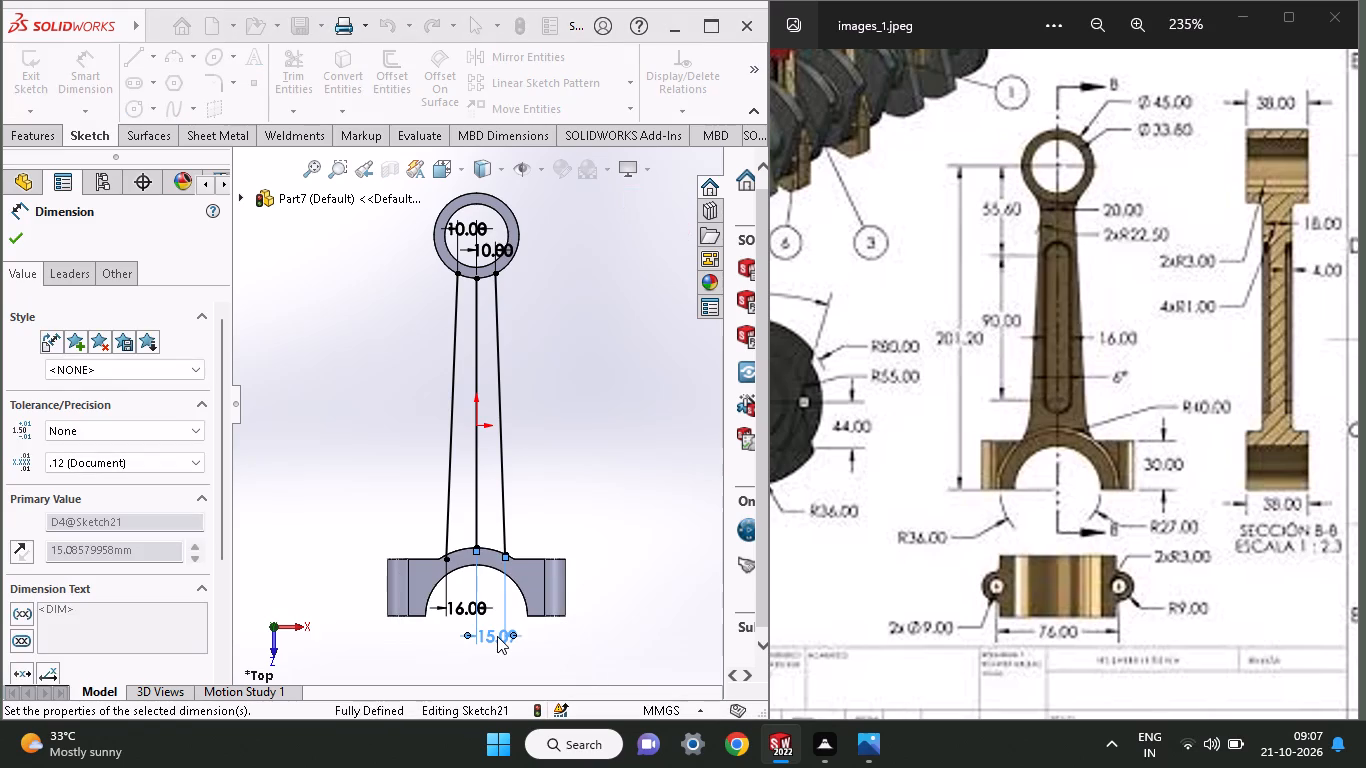
{"action": "left_click", "coordinate": [21, 247]}
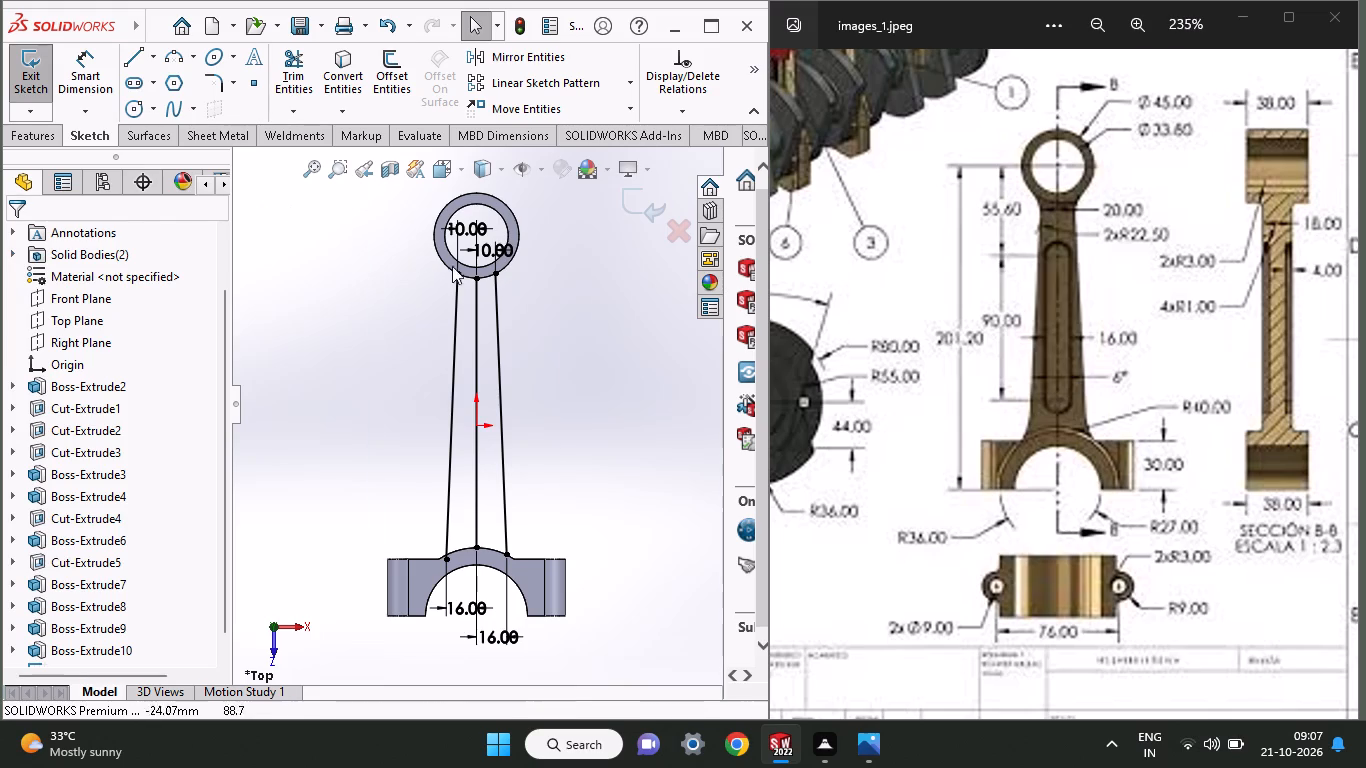
Sketch a circle centred on the small ring and coinciding with its outer edge, 22.5 mm in radius.
{"action": "scroll", "coordinate": [491, 269], "scroll_direction": "down", "scroll_amount": 5, "text": "ctrl"}
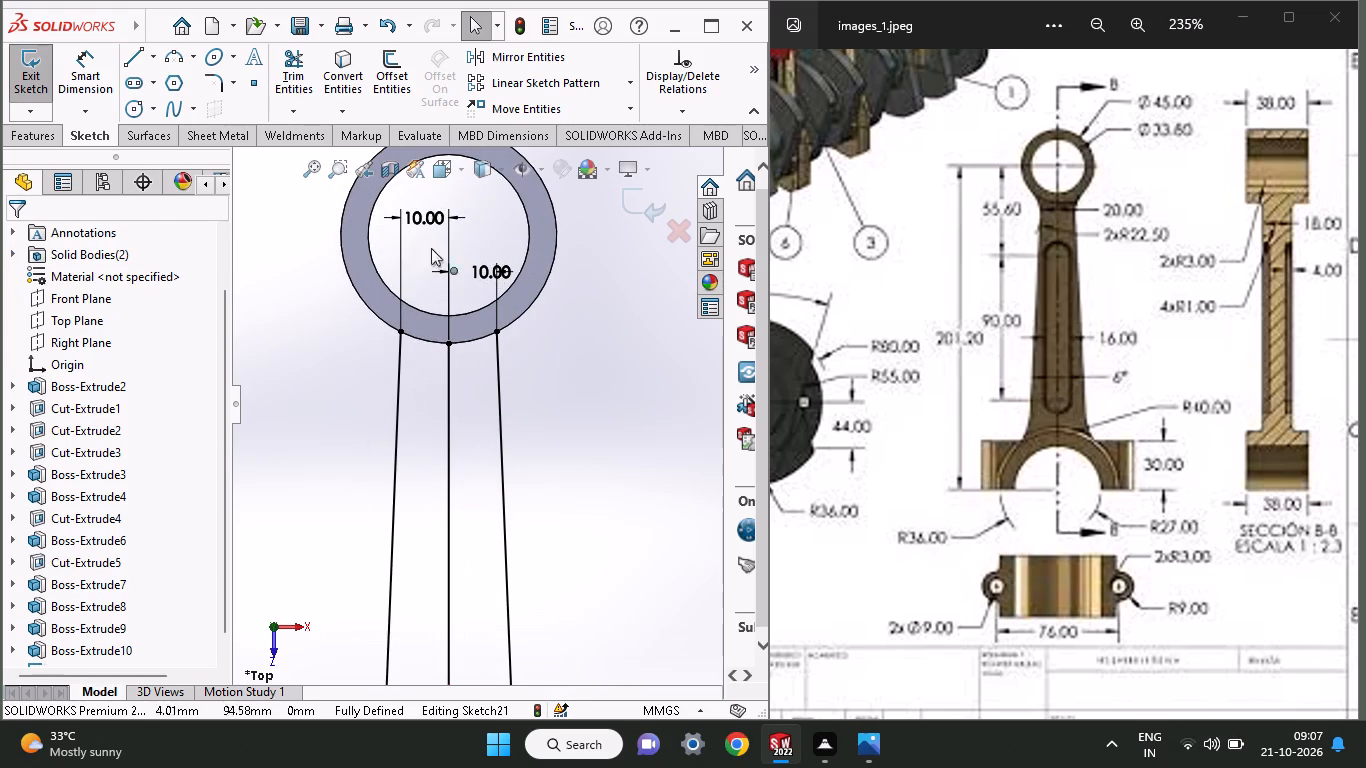
{"action": "left_click", "coordinate": [129, 107]}
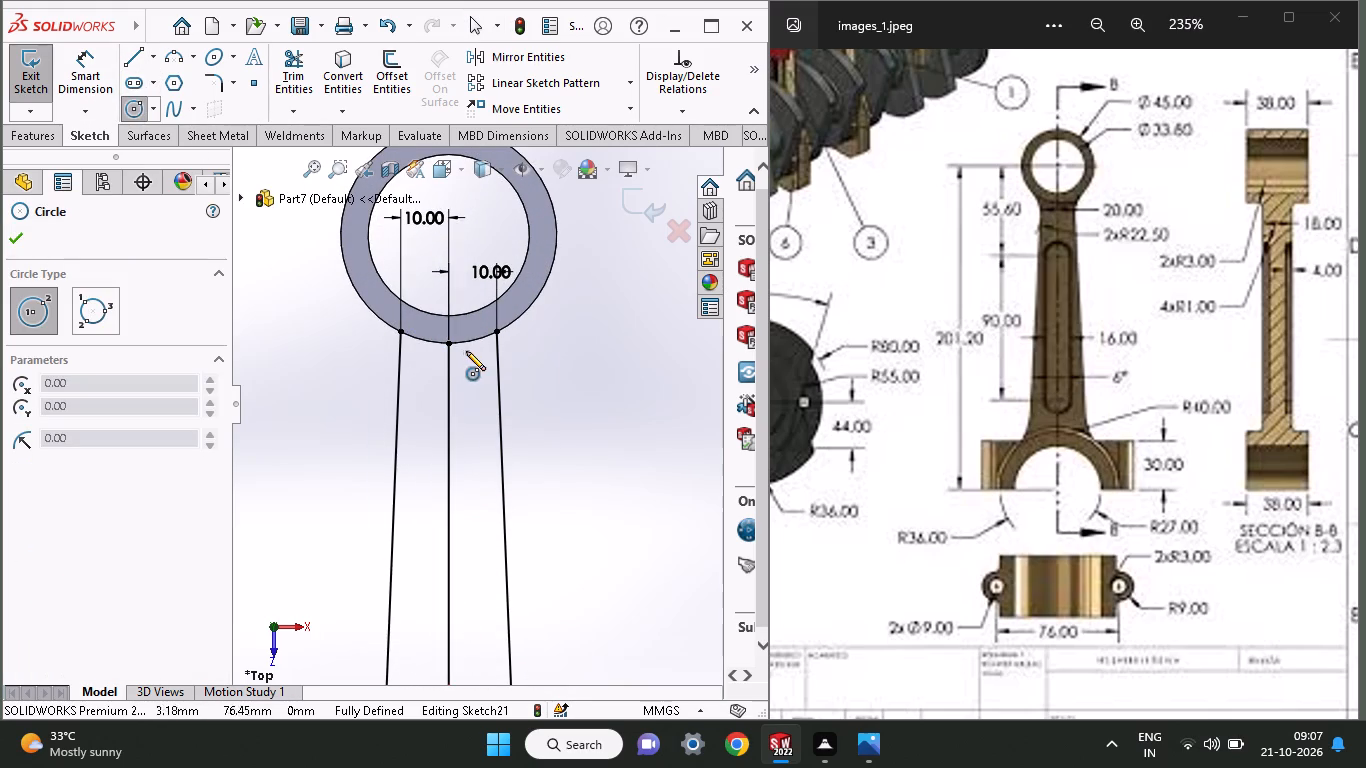
{"action": "left_click", "coordinate": [450, 235]}
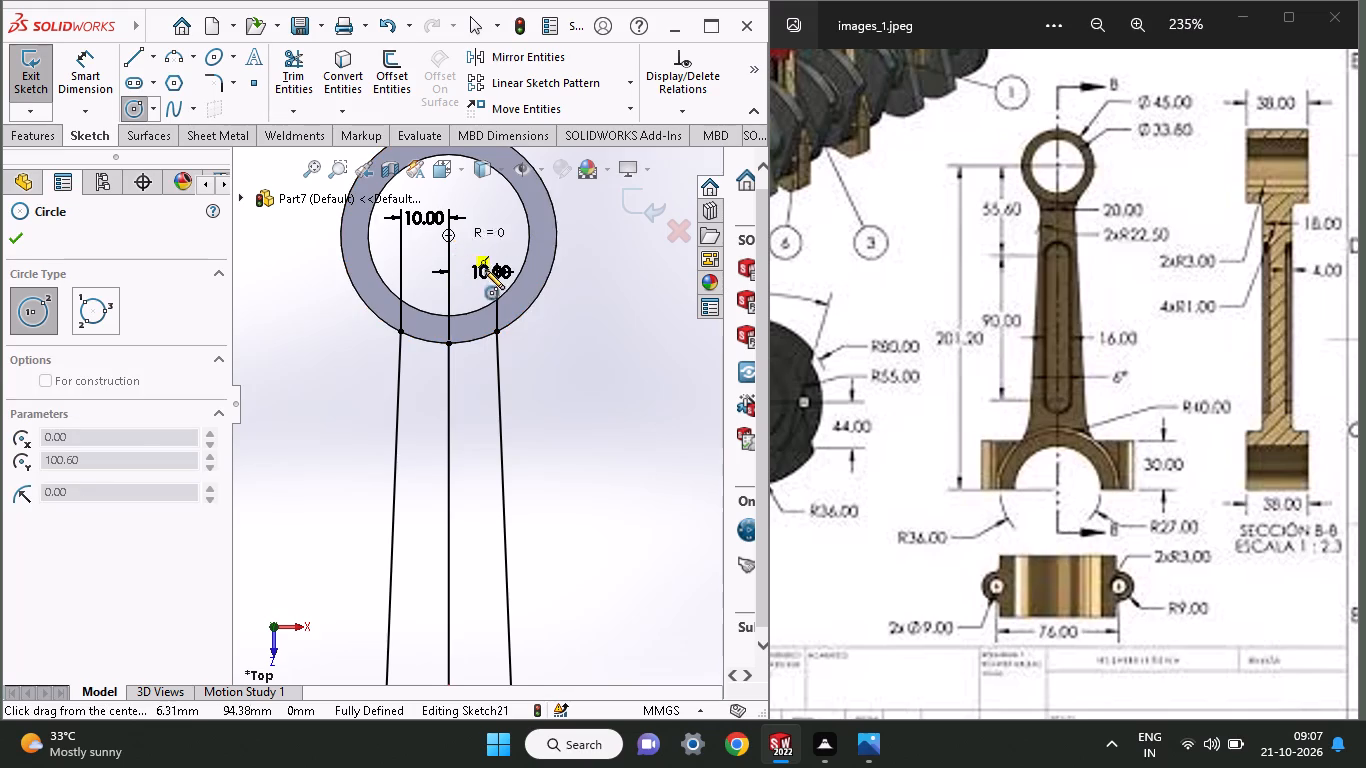
{"action": "left_click", "coordinate": [521, 317]}
{"action": "right_click", "coordinate": [524, 337]}
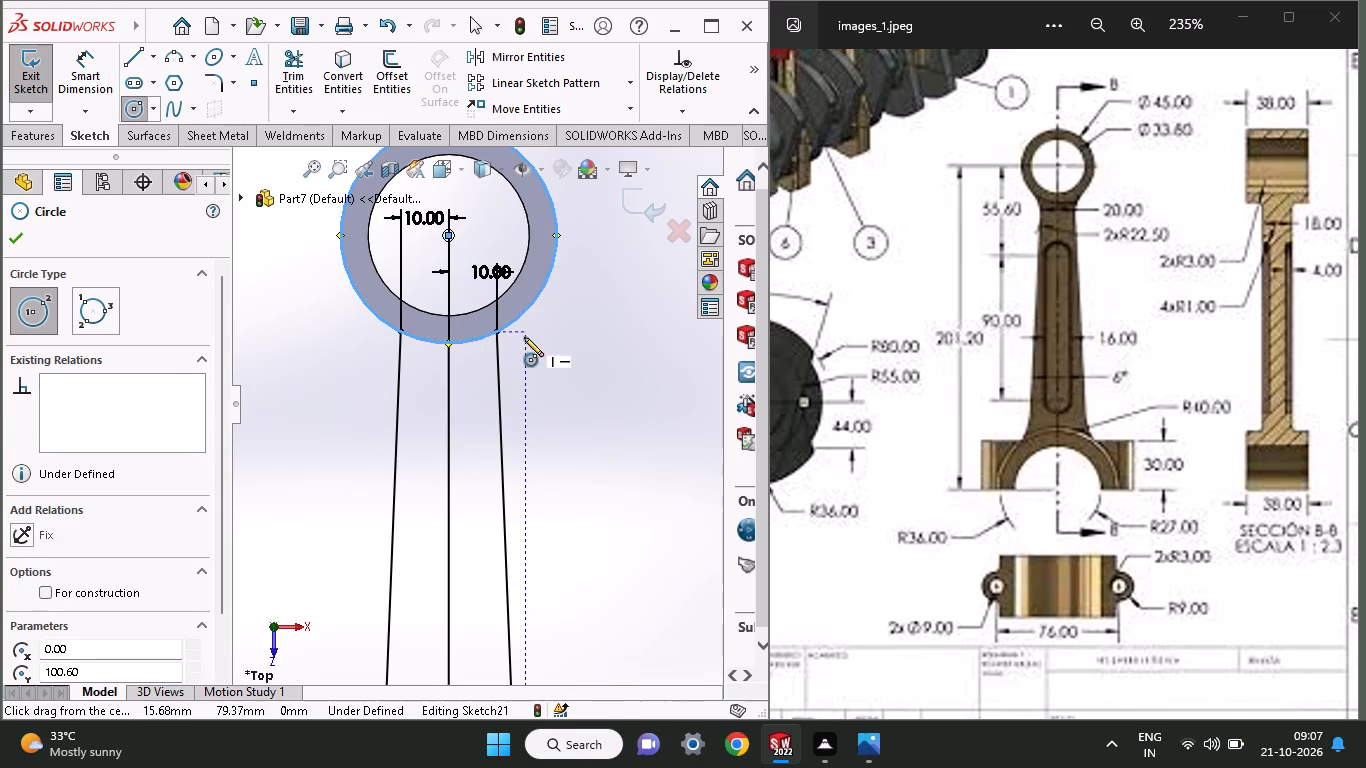
{"action": "left_click", "coordinate": [548, 354]}
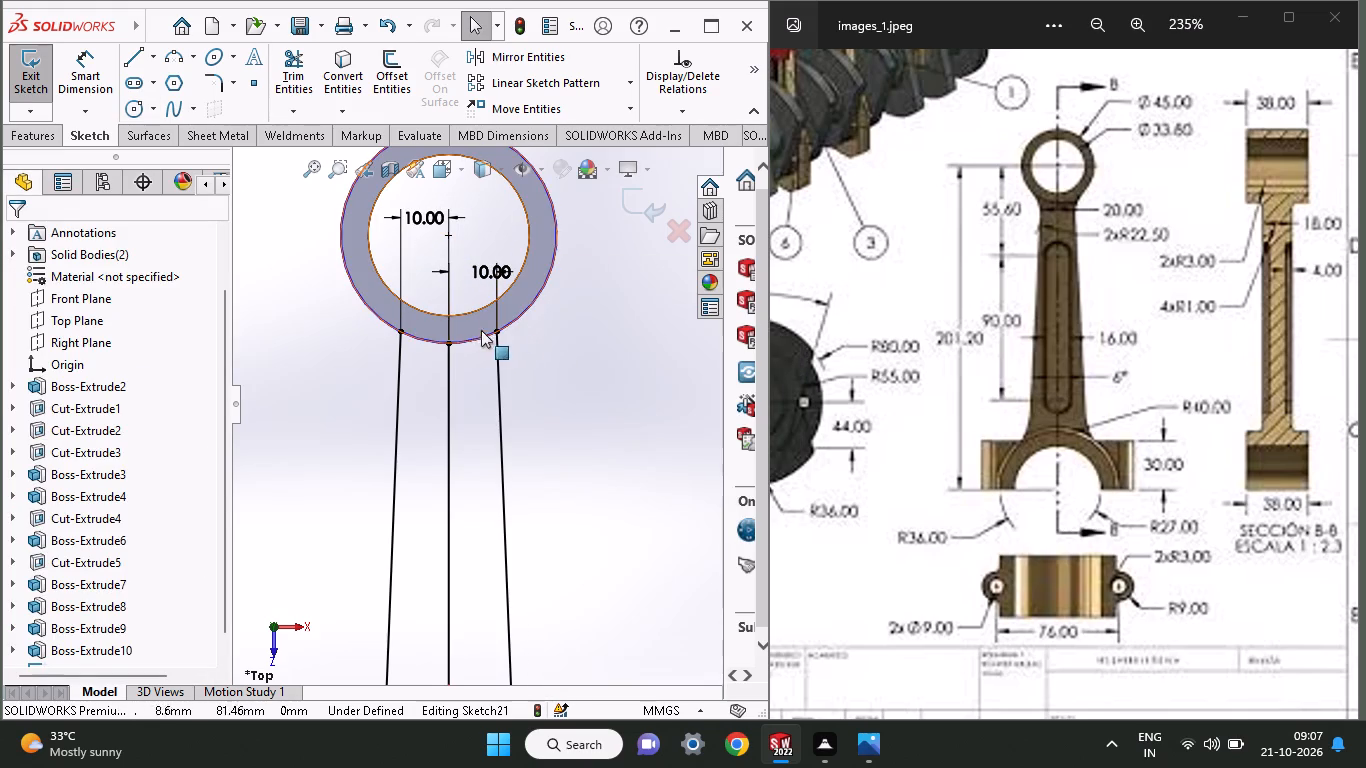
Trim away the two circle arc segments lying between the side lines and the centre line.
{"action": "left_click", "coordinate": [301, 67]}
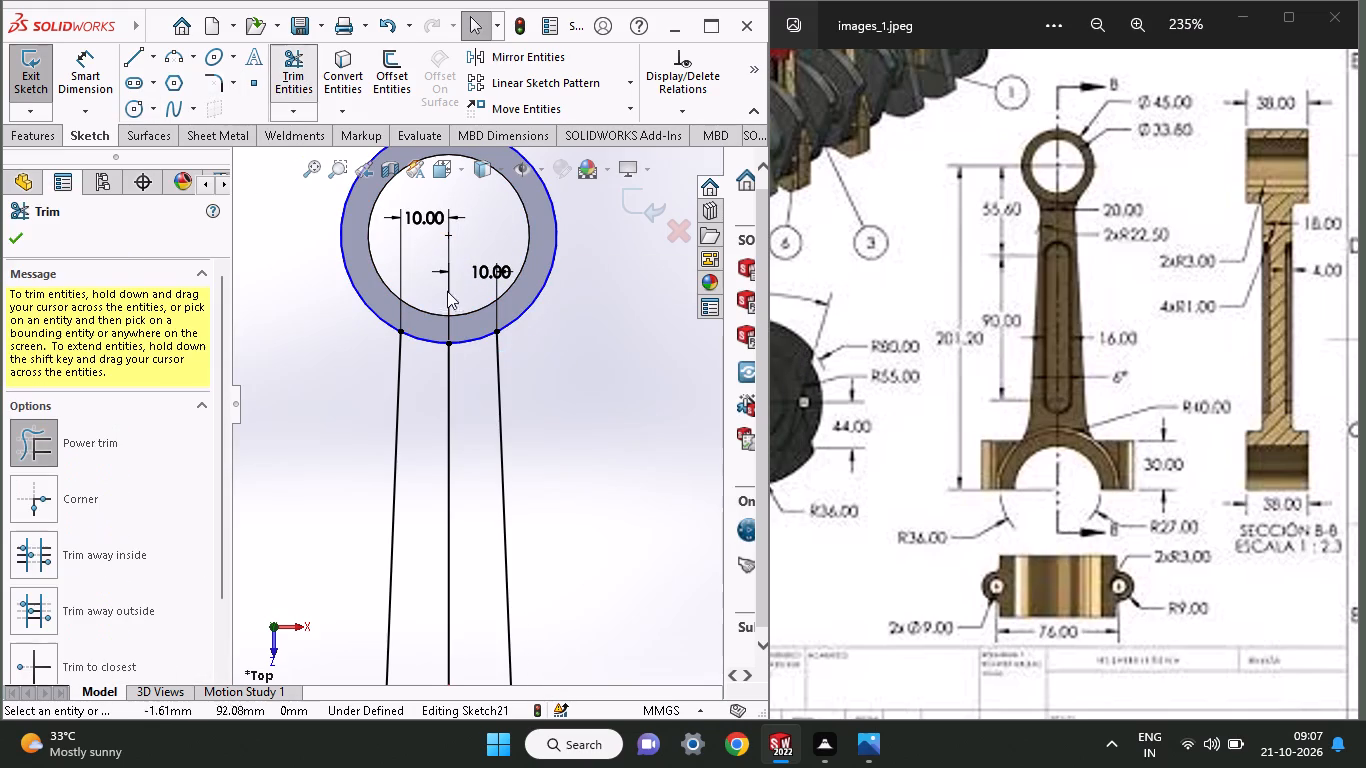
{"action": "left_click_drag", "start_coordinate": [473, 384], "coordinate": [473, 321]}
{"action": "left_click_drag", "start_coordinate": [430, 375], "coordinate": [436, 325]}
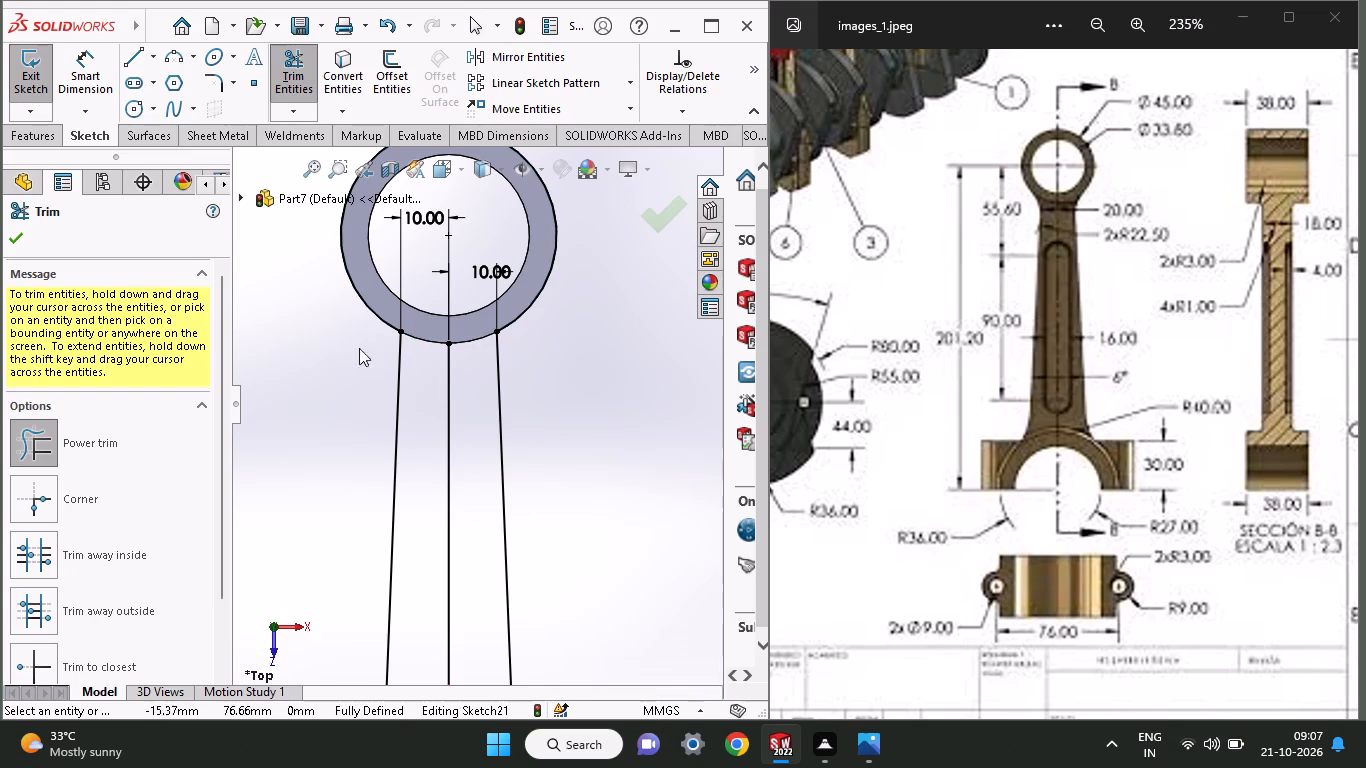
{"action": "left_click", "coordinate": [17, 230]}
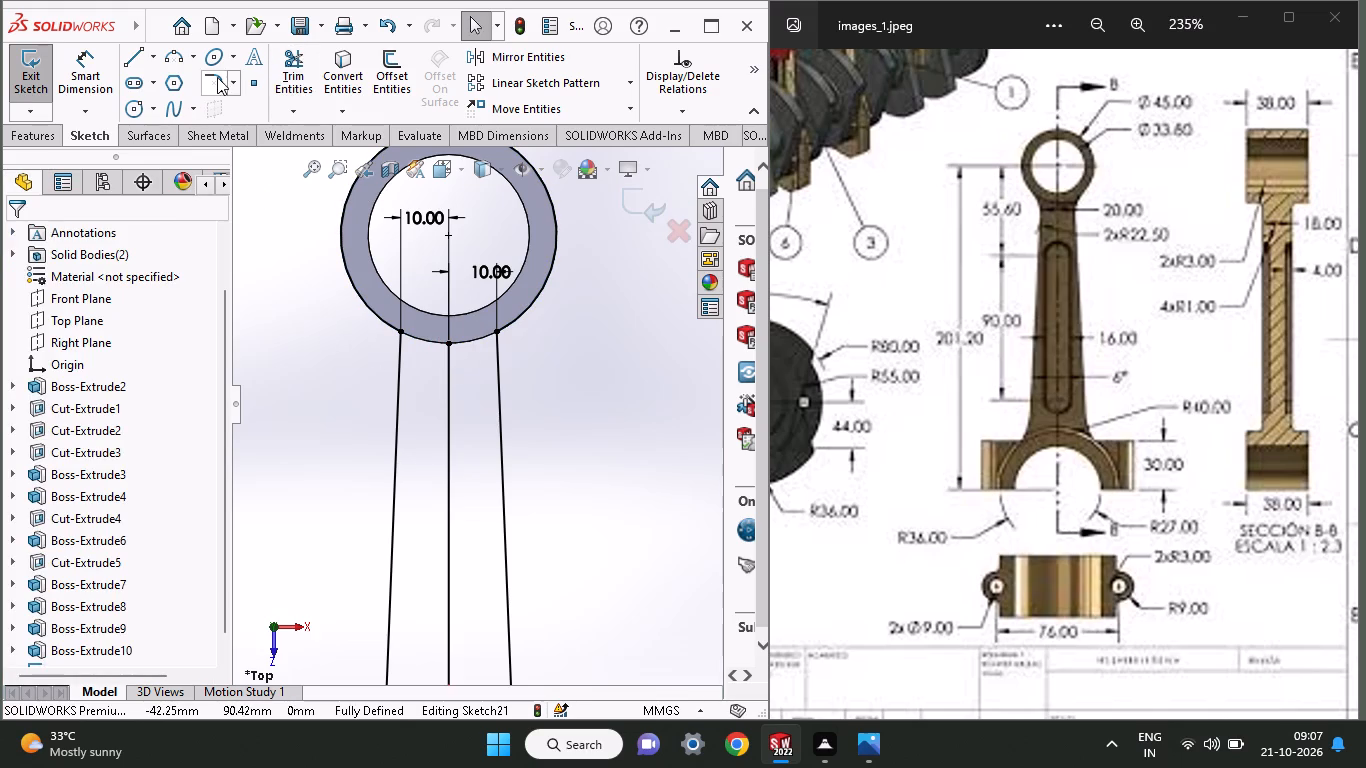
Add 10 mm sketch fillets where both side lines meet the arc around the small ring.
{"action": "left_click", "coordinate": [217, 76]}
{"action": "left_click", "coordinate": [509, 319]}
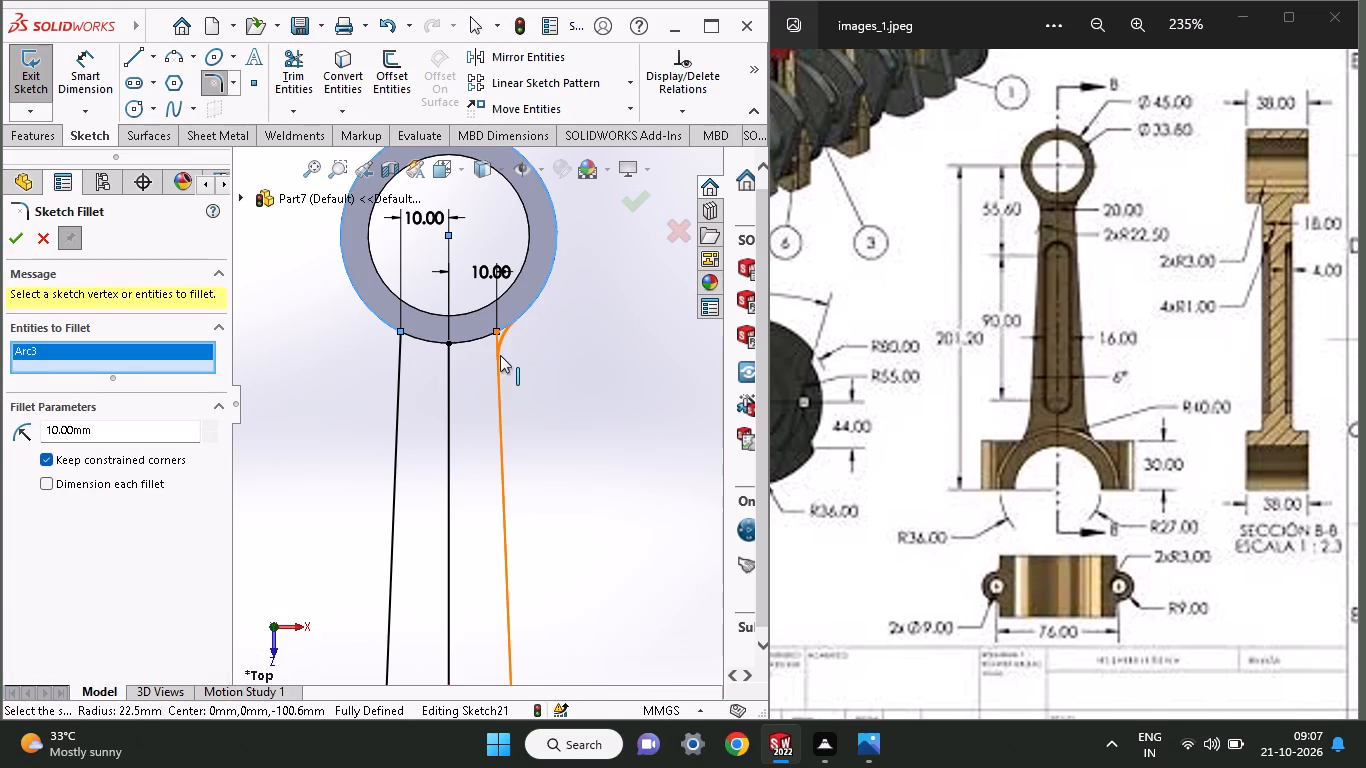
{"action": "left_click", "coordinate": [500, 355]}
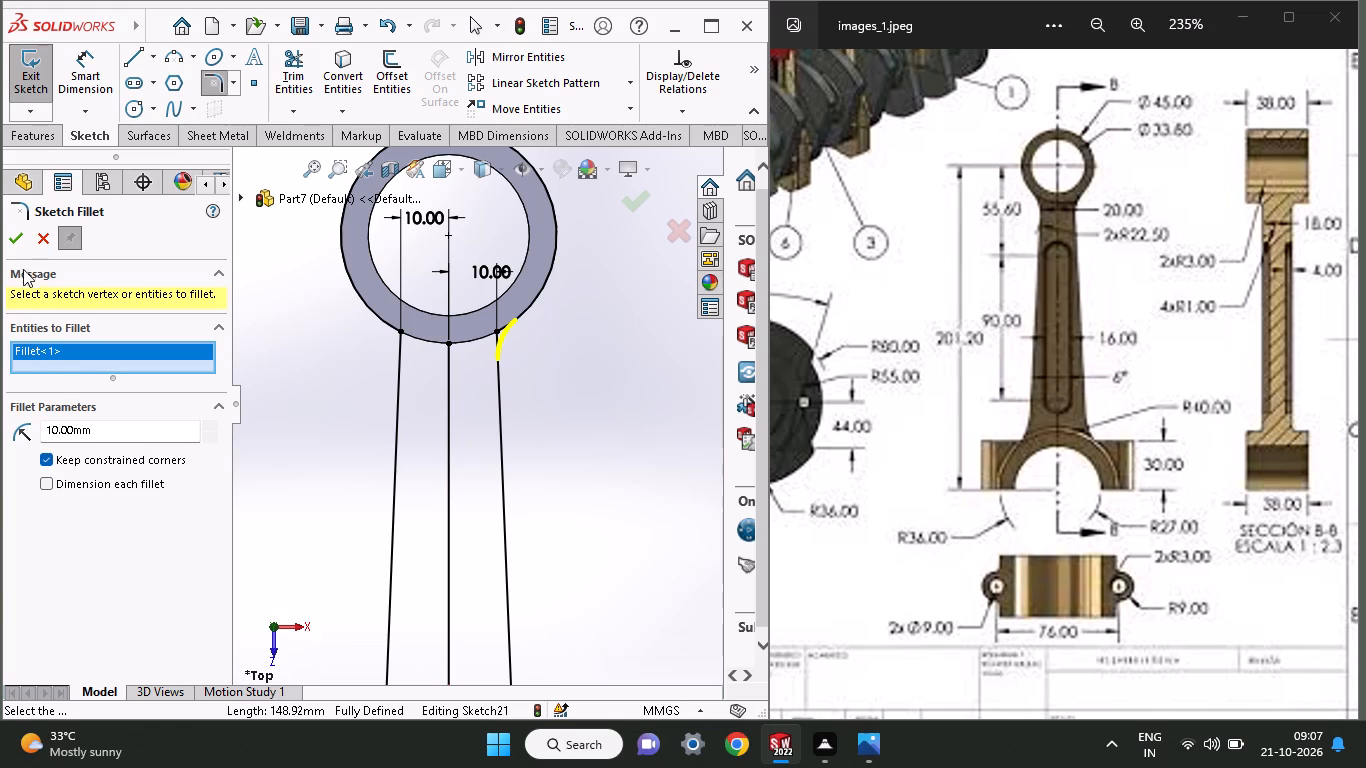
{"action": "left_click", "coordinate": [13, 245]}
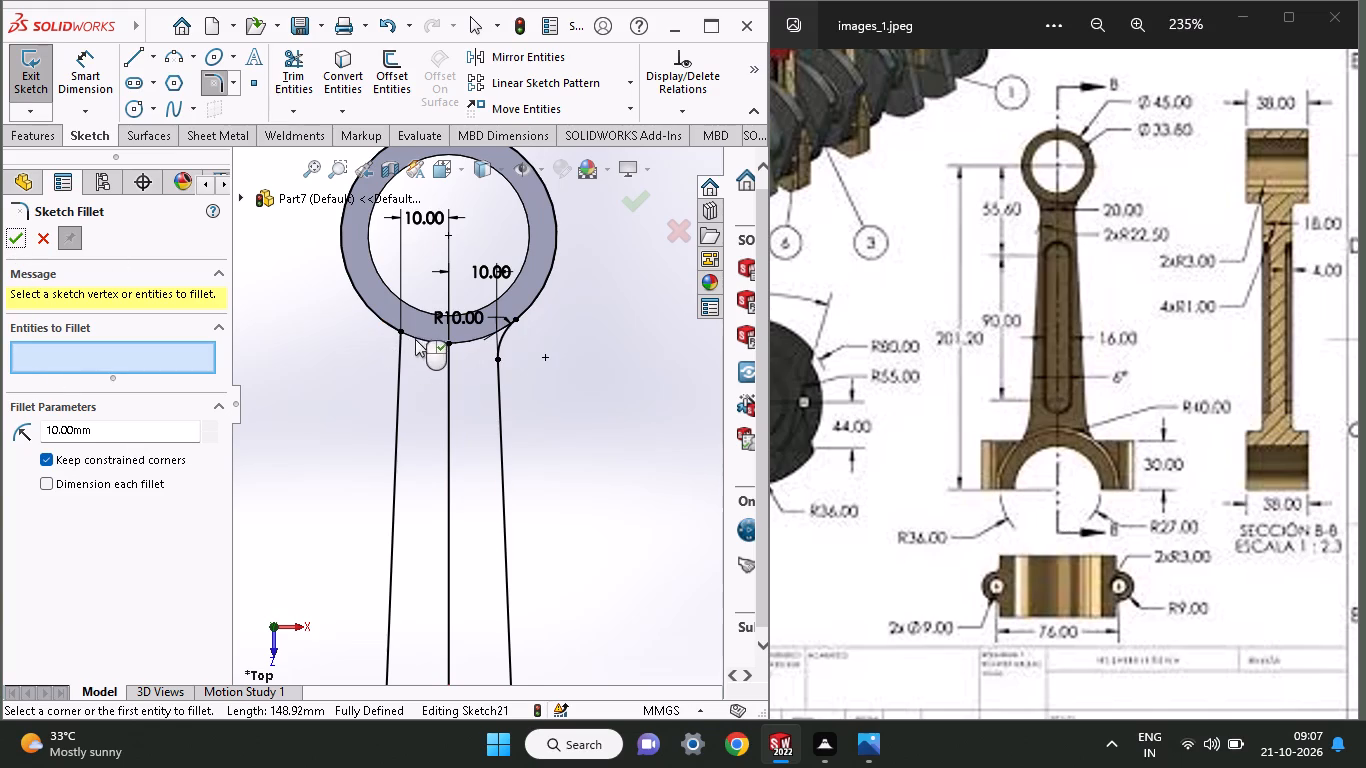
{"action": "left_click", "coordinate": [388, 323]}
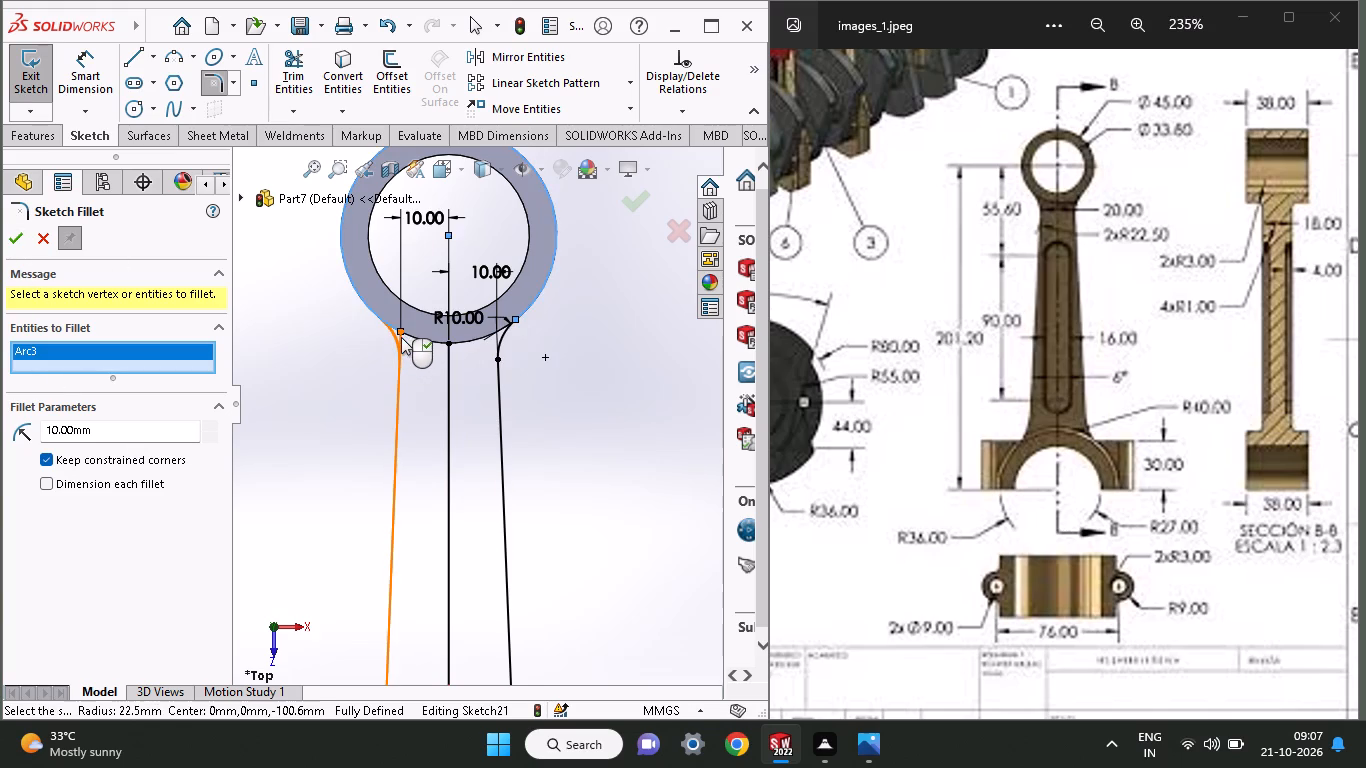
{"action": "left_click", "coordinate": [401, 341]}
{"action": "left_click", "coordinate": [15, 237]}
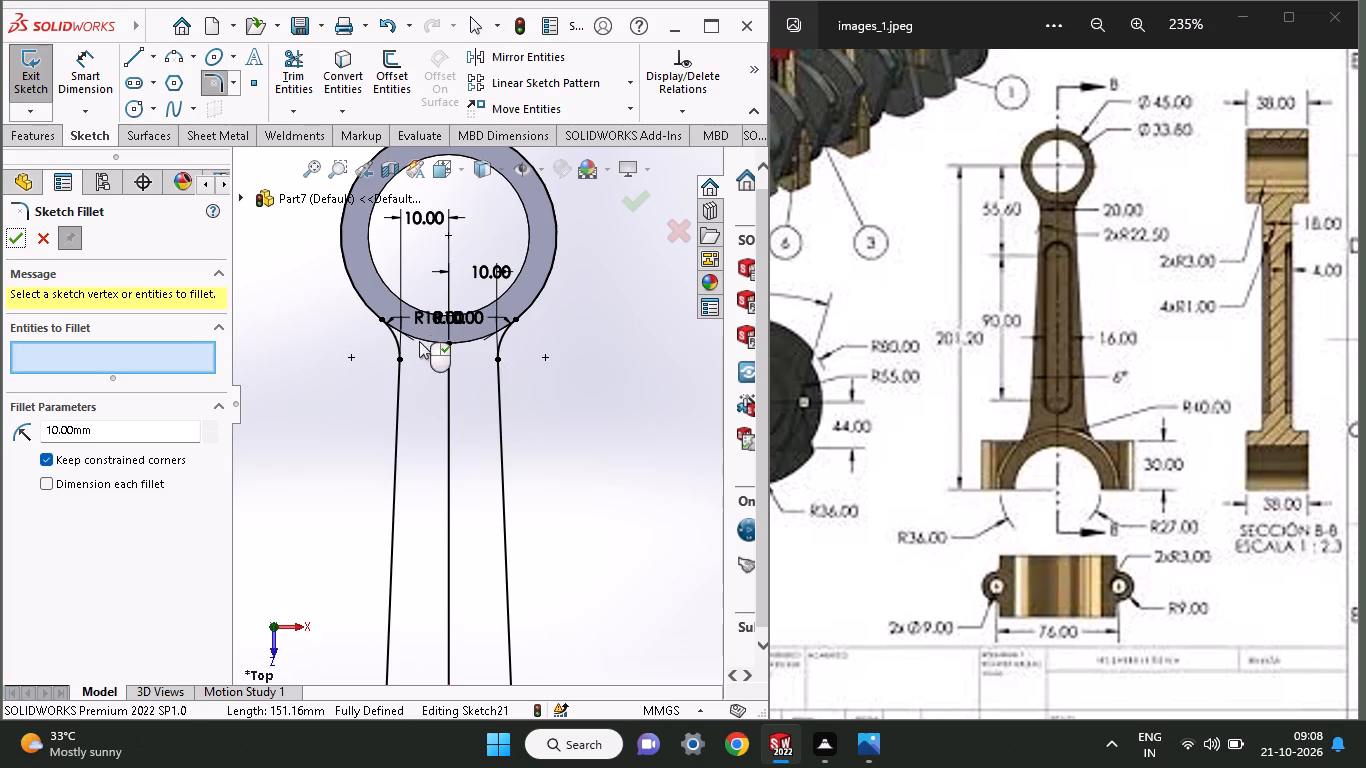
{"action": "left_click", "coordinate": [5, 243]}
Sketch a circle centred on the big-end half ring and coinciding with its outer edge, 36 mm in radius.
{"action": "scroll", "coordinate": [486, 532], "scroll_direction": "up", "scroll_amount": 3, "text": "ctrl"}
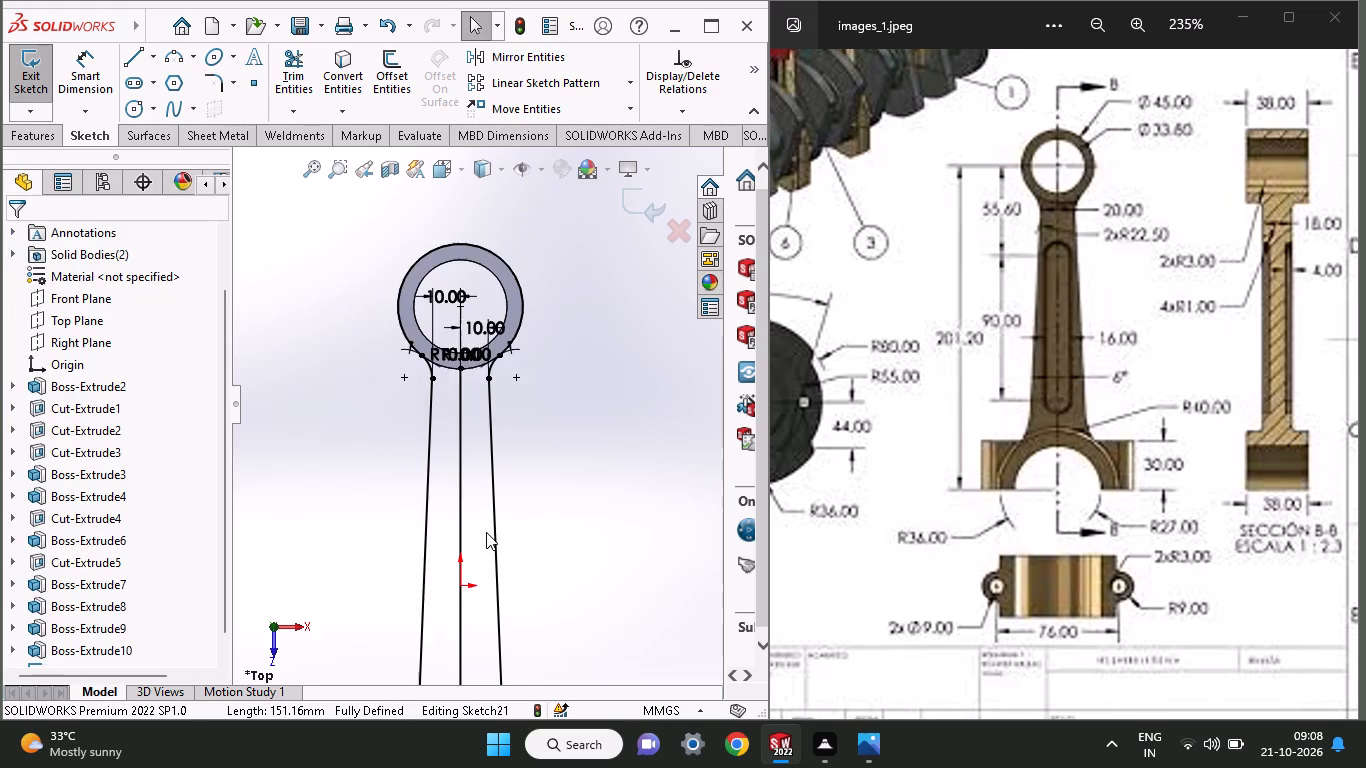
{"action": "scroll", "coordinate": [486, 532], "scroll_direction": "up", "scroll_amount": 5, "text": "ctrl"}
{"action": "scroll", "coordinate": [485, 579], "scroll_direction": "down", "scroll_amount": 2, "text": "ctrl"}
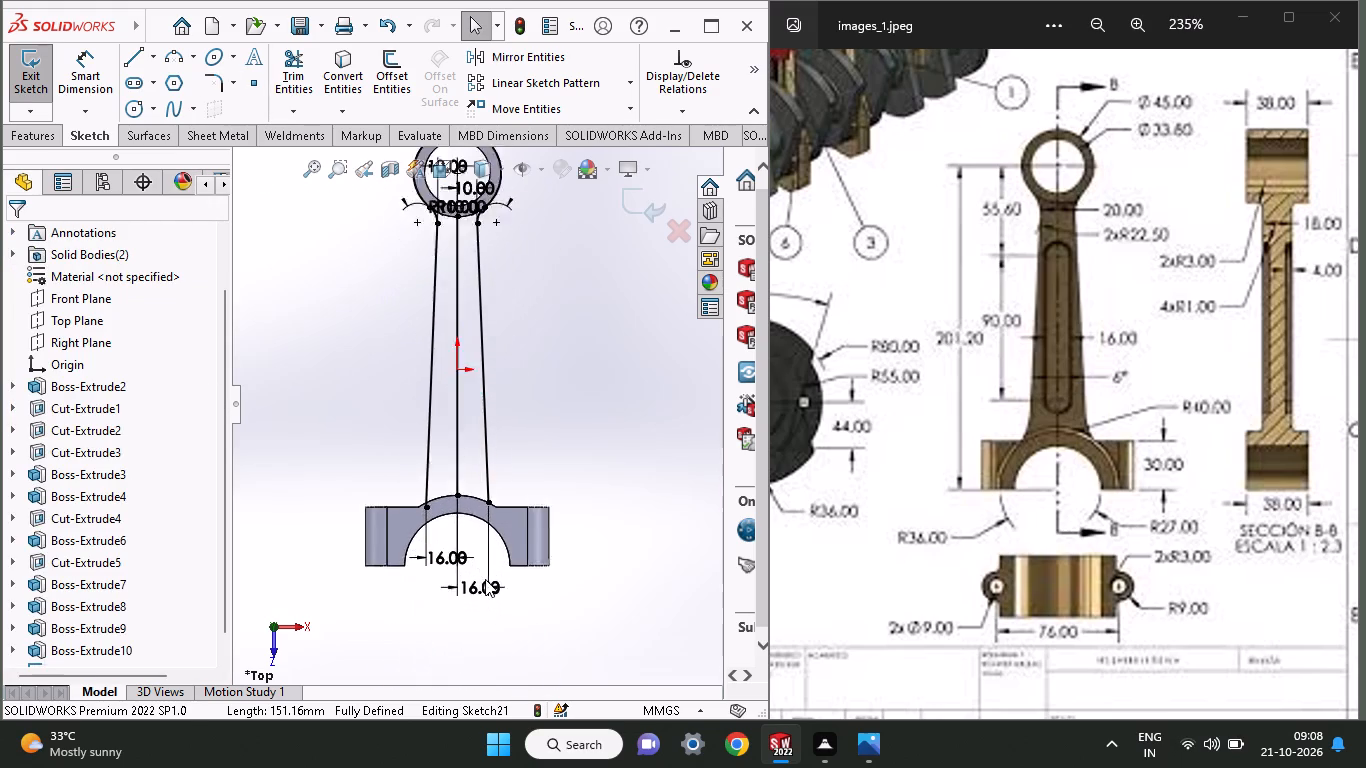
{"action": "scroll", "coordinate": [485, 579], "scroll_direction": "down", "scroll_amount": 4, "text": "ctrl"}
{"action": "scroll", "coordinate": [467, 405], "scroll_direction": "down", "scroll_amount": 4, "text": "ctrl"}
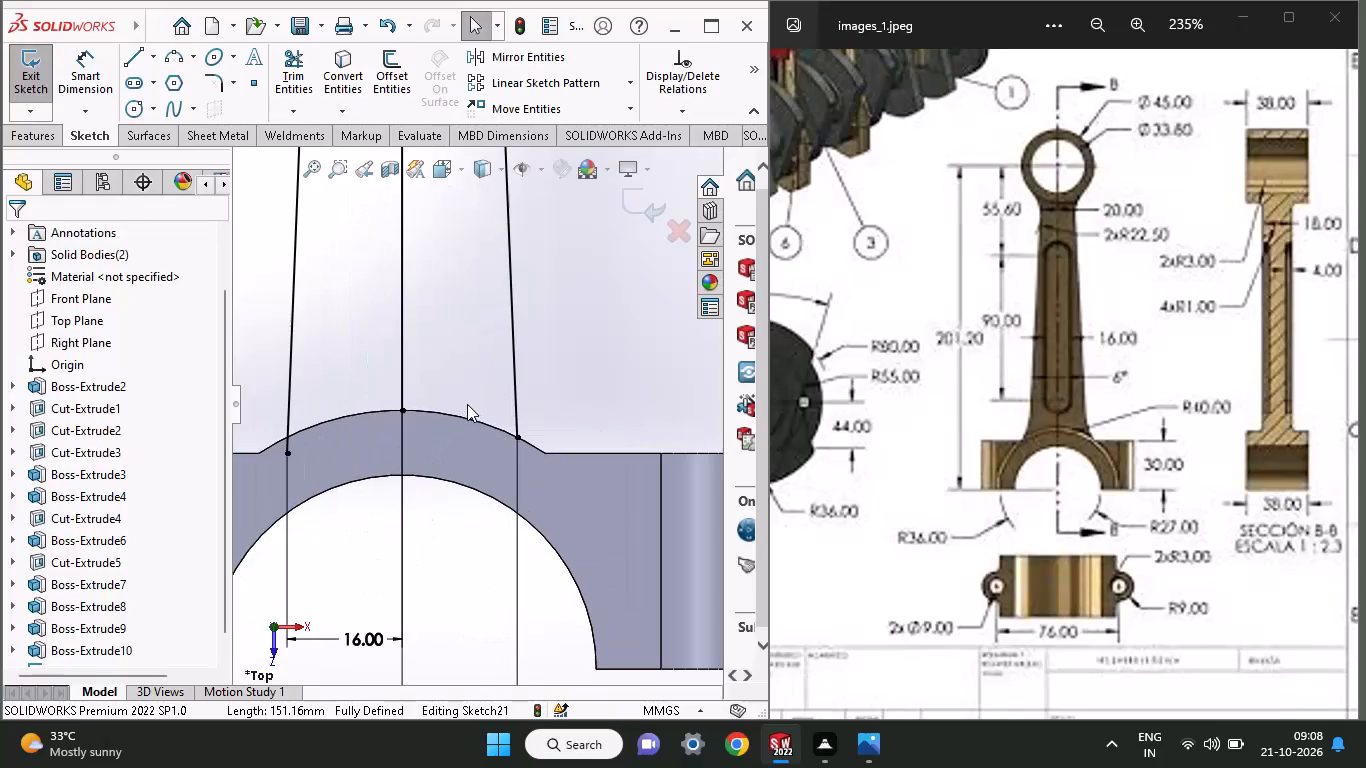
{"action": "scroll", "coordinate": [292, 448], "scroll_direction": "down", "scroll_amount": 1, "text": "ctrl"}
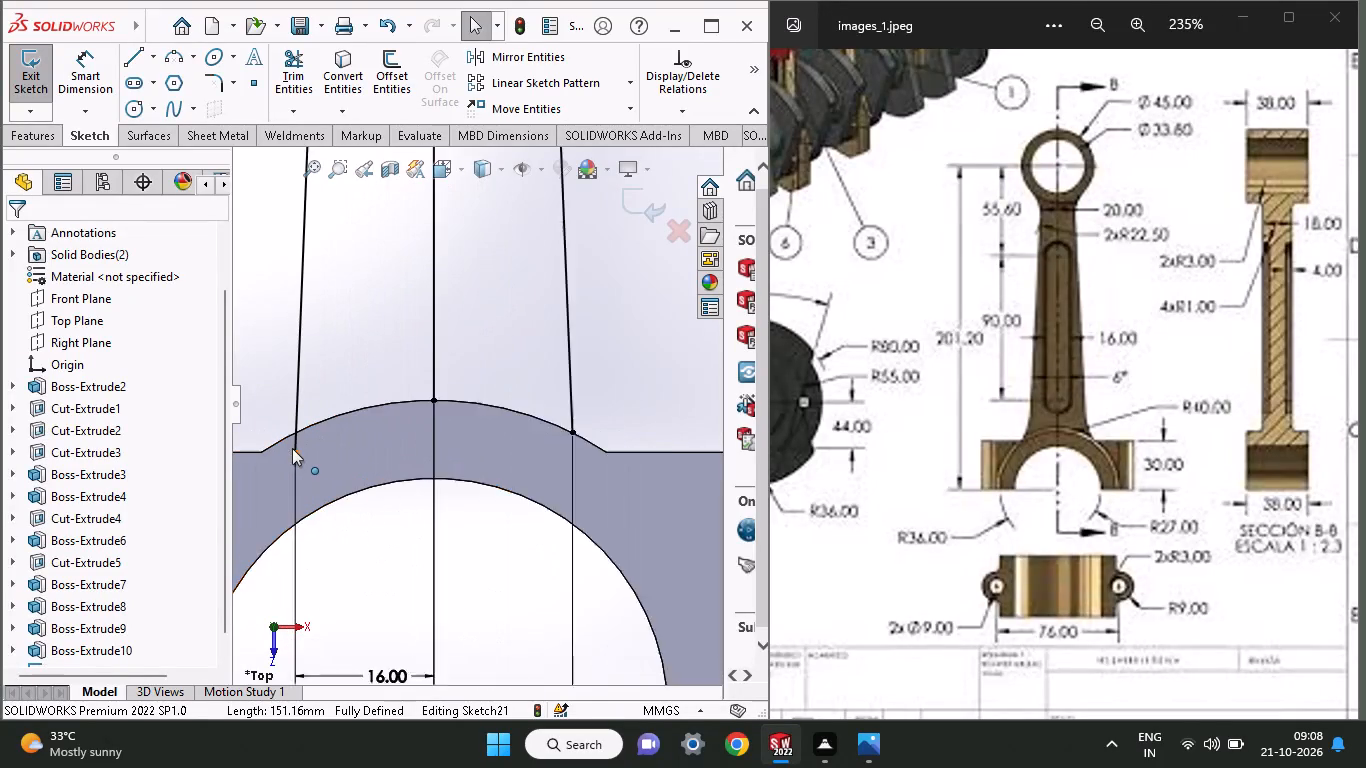
{"action": "scroll", "coordinate": [292, 448], "scroll_direction": "down", "scroll_amount": 1, "text": "ctrl"}
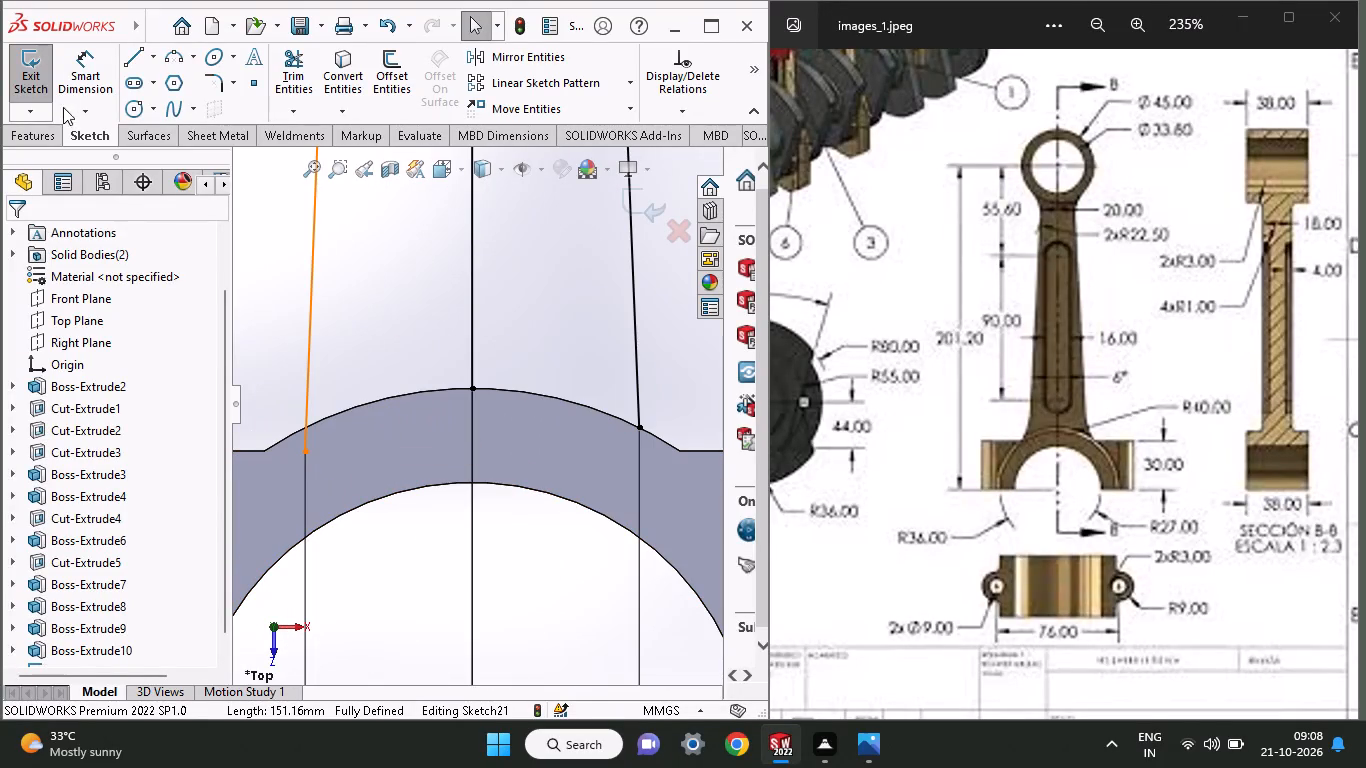
{"action": "left_click", "coordinate": [126, 112]}
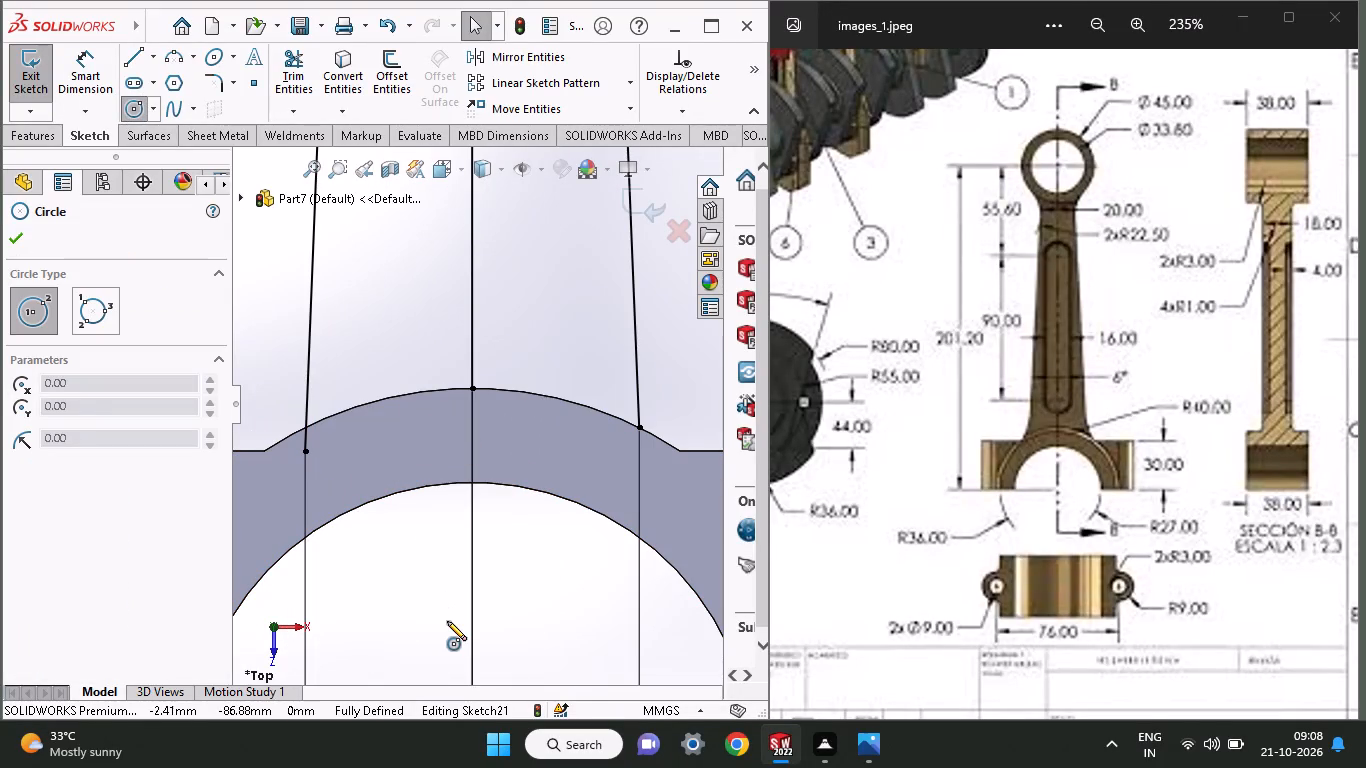
{"action": "scroll", "coordinate": [447, 621], "scroll_direction": "up", "scroll_amount": 6, "text": "ctrl"}
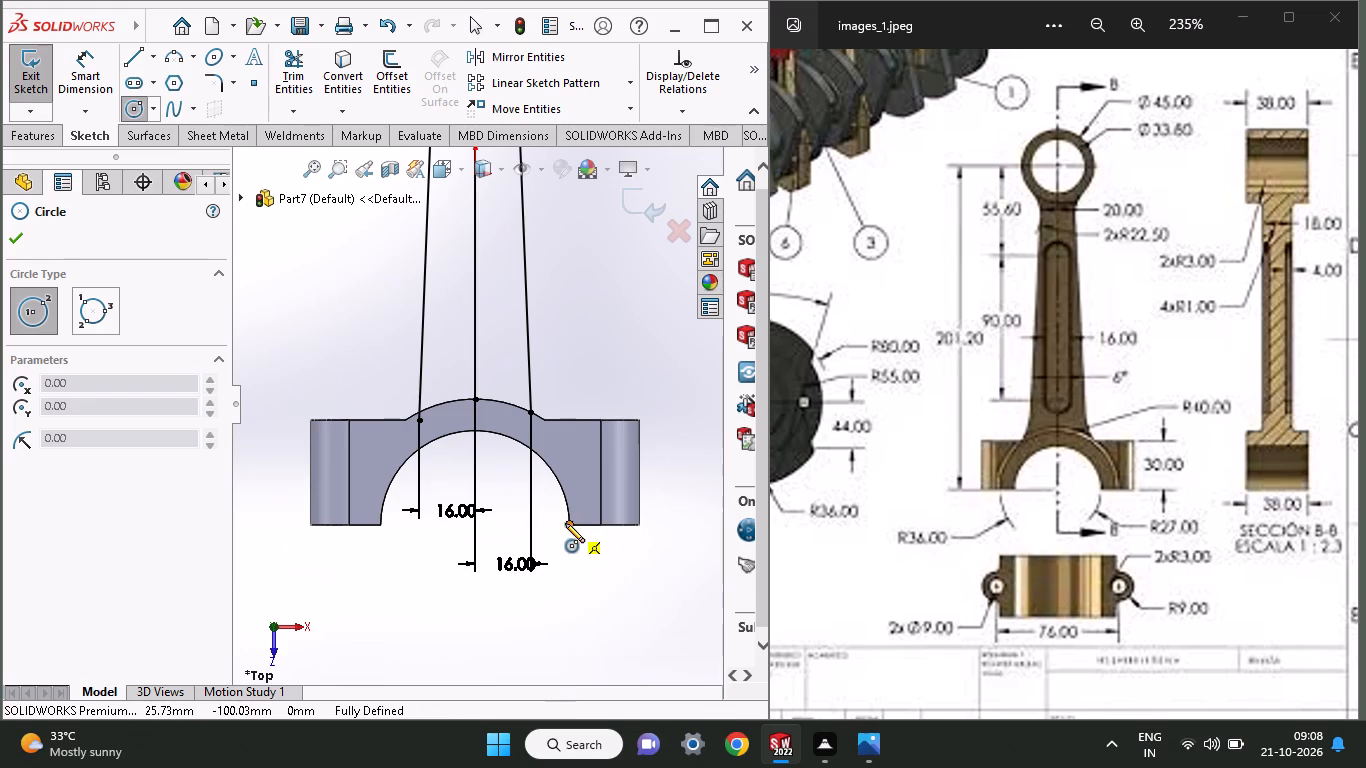
{"action": "scroll", "coordinate": [565, 523], "scroll_direction": "down", "scroll_amount": 3, "text": "ctrl"}
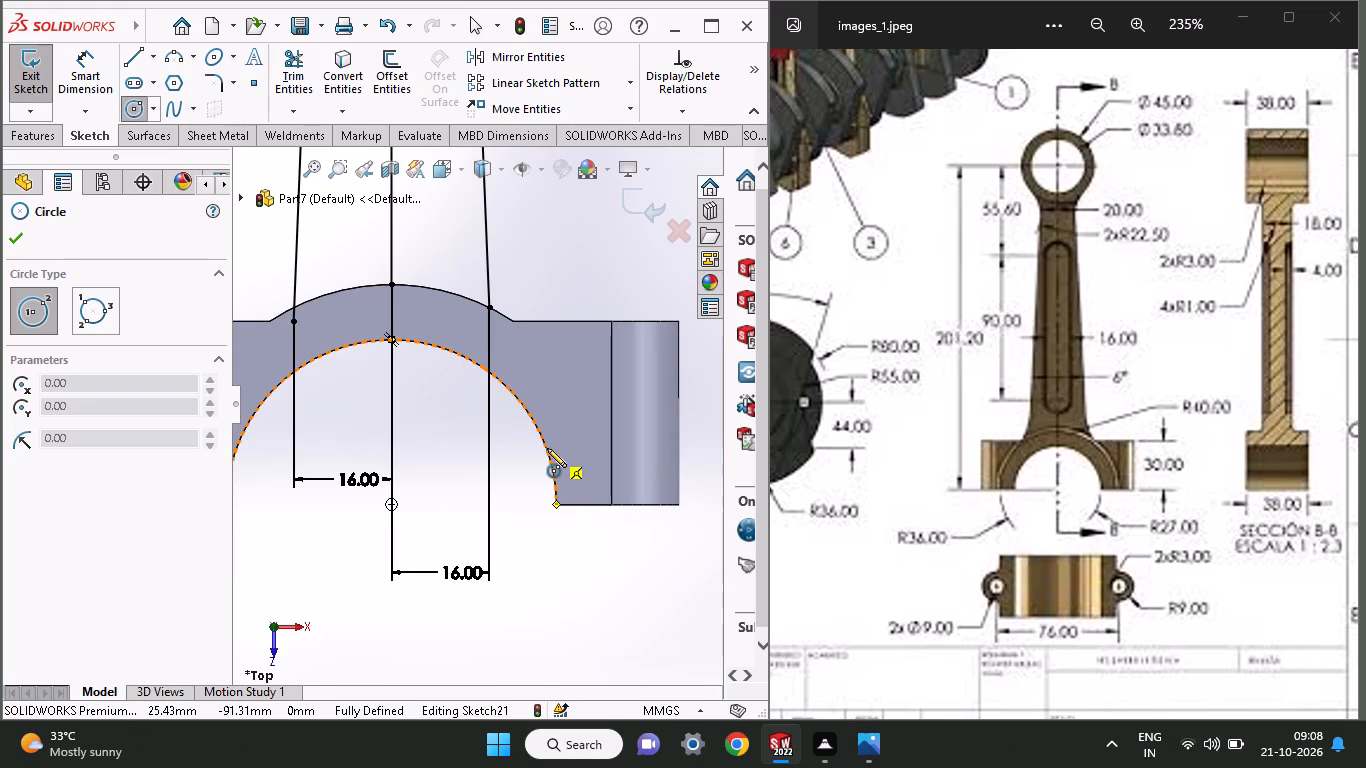
{"action": "left_click", "coordinate": [389, 505]}
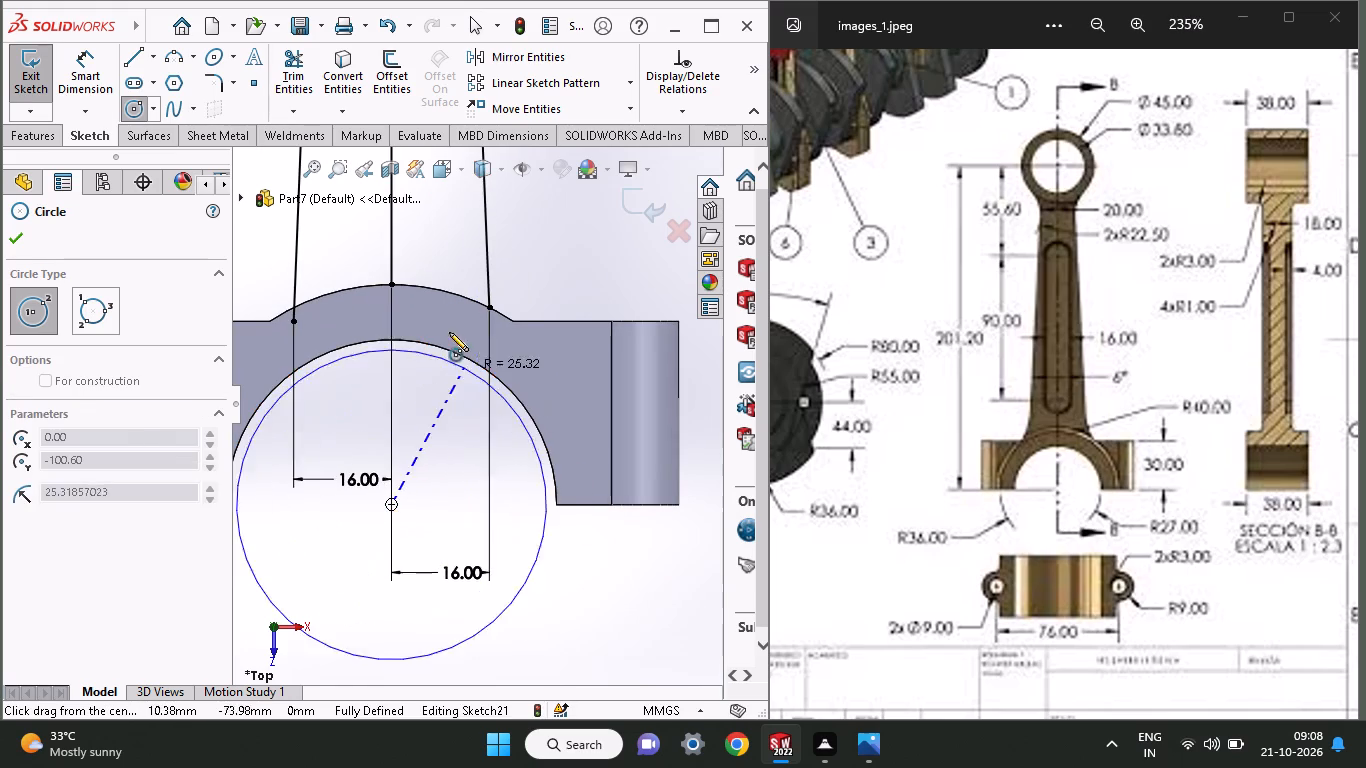
{"action": "left_click", "coordinate": [435, 291]}
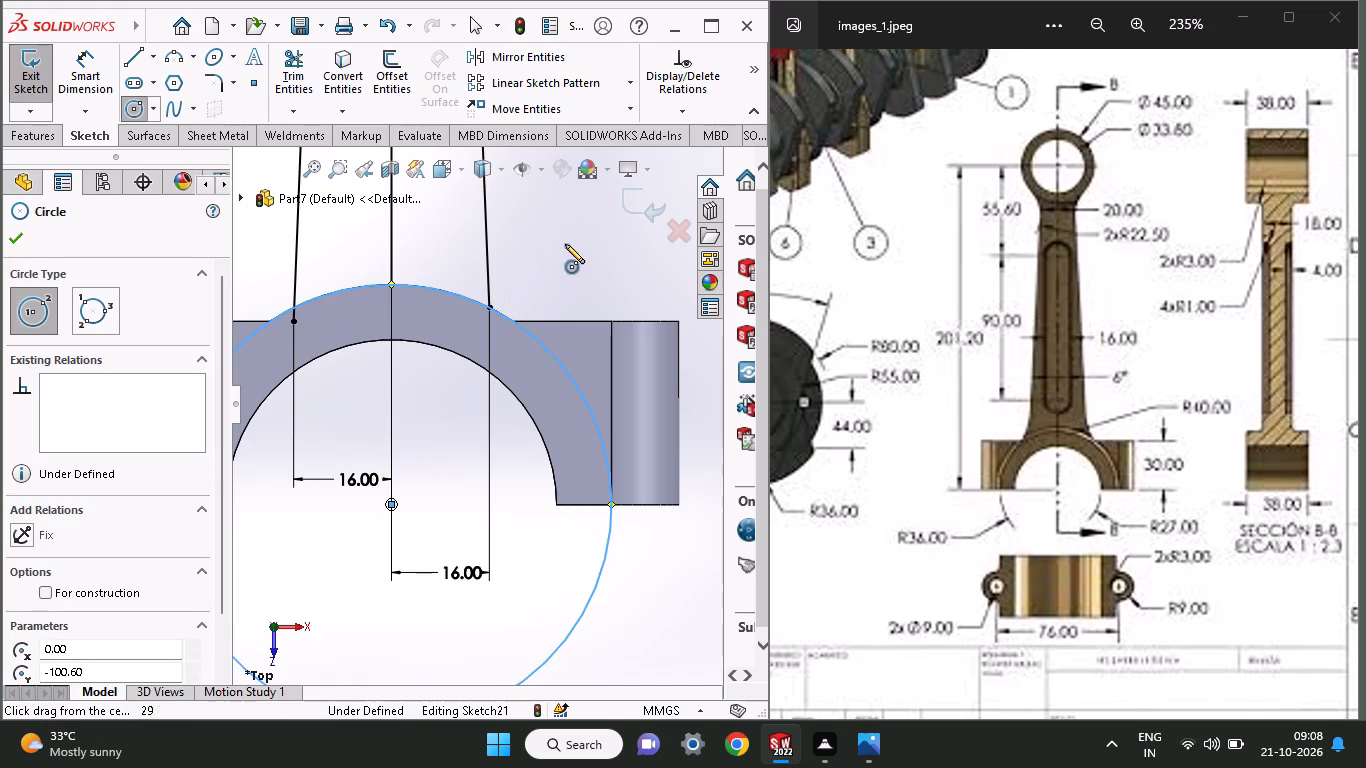
{"action": "right_click", "coordinate": [561, 246]}
{"action": "left_click", "coordinate": [574, 262]}
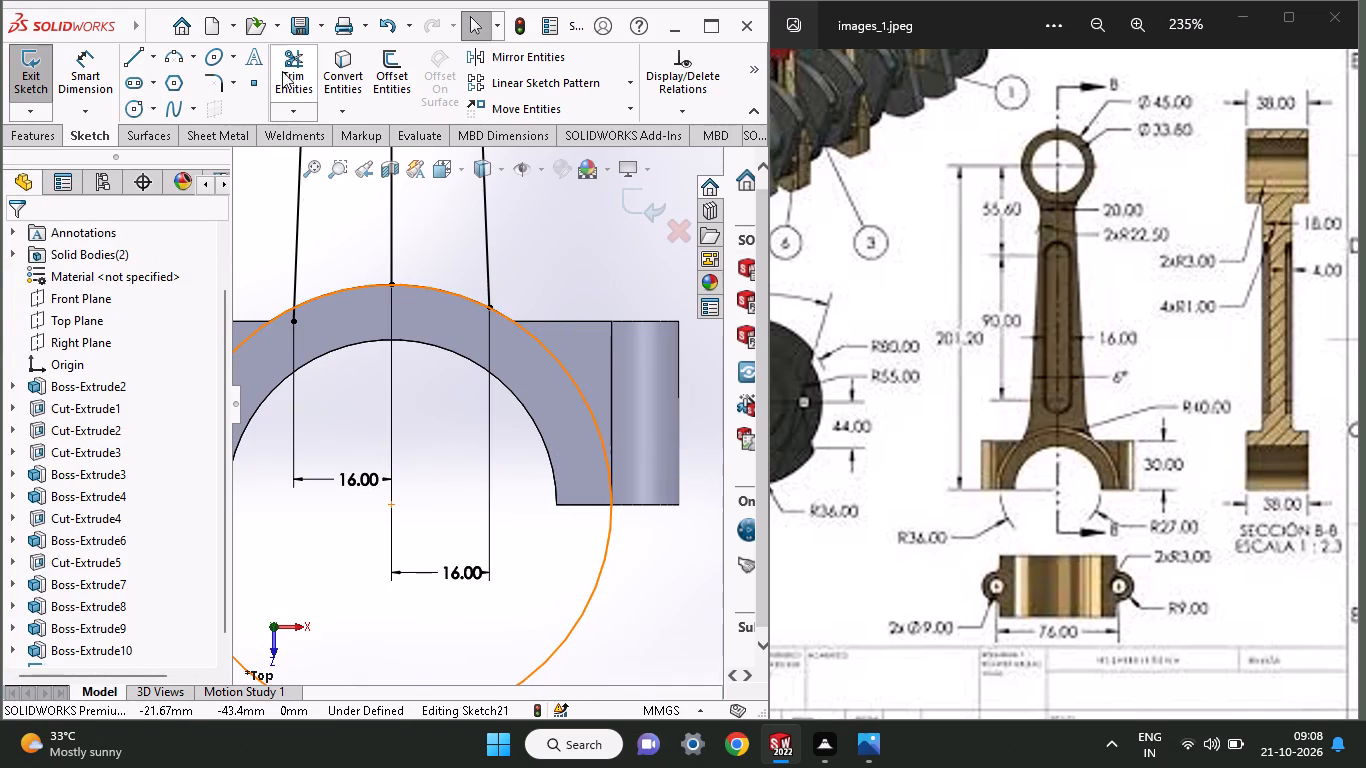
Trim the negative-X side line back to the big-end circle and remove the circle's arc segments between the side lines and centre line.
{"action": "left_click", "coordinate": [282, 65]}
{"action": "left_click_drag", "start_coordinate": [311, 306], "coordinate": [277, 326]}
{"action": "left_click_drag", "start_coordinate": [277, 326], "coordinate": [308, 312]}
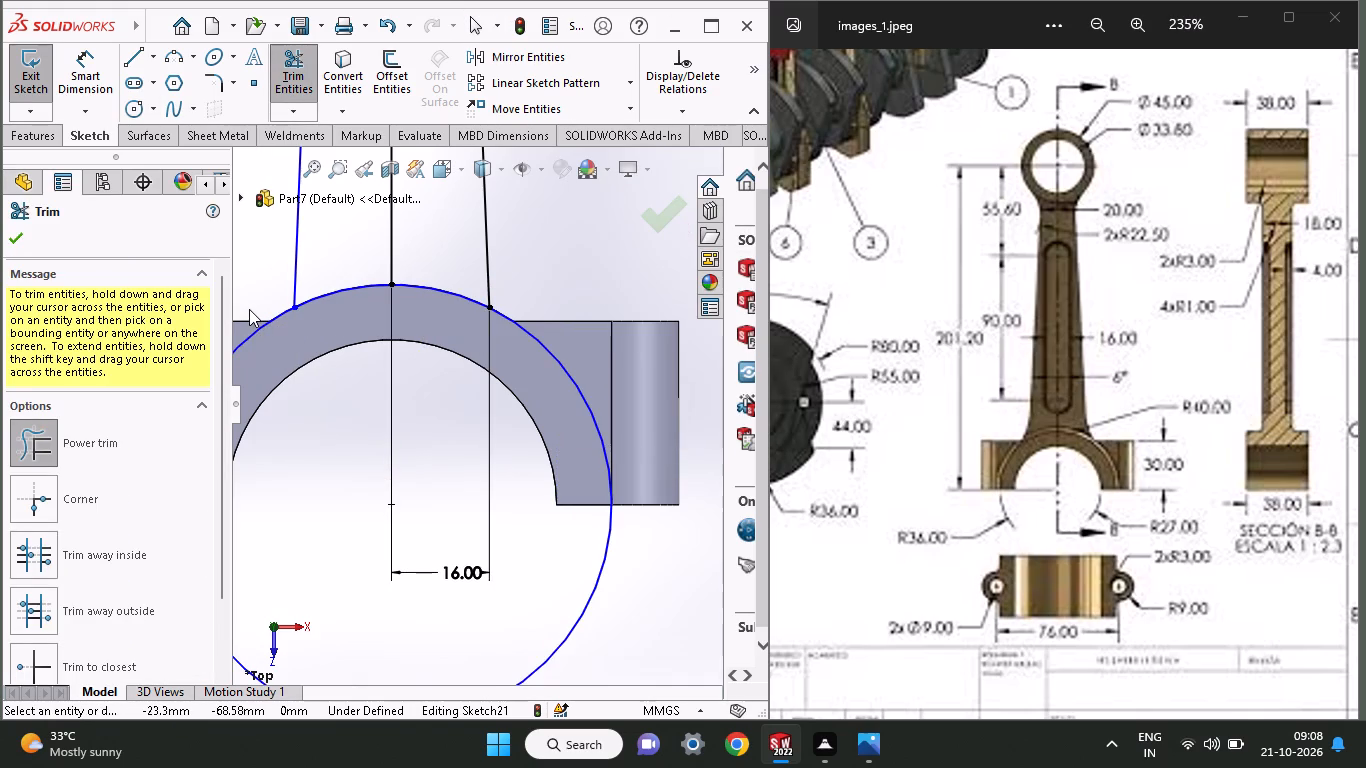
{"action": "left_click", "coordinate": [249, 290]}
{"action": "left_click_drag", "start_coordinate": [345, 256], "coordinate": [337, 342]}
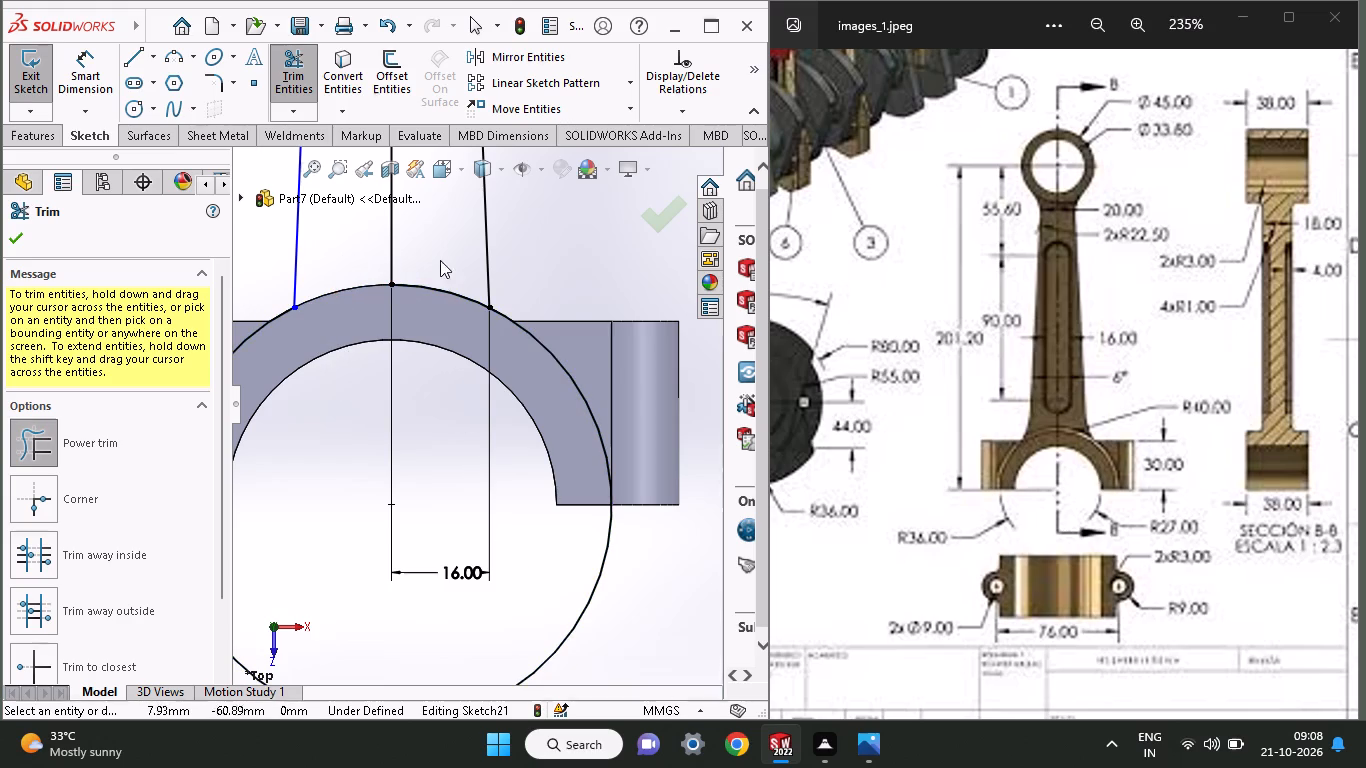
{"action": "left_click_drag", "start_coordinate": [440, 260], "coordinate": [429, 346]}
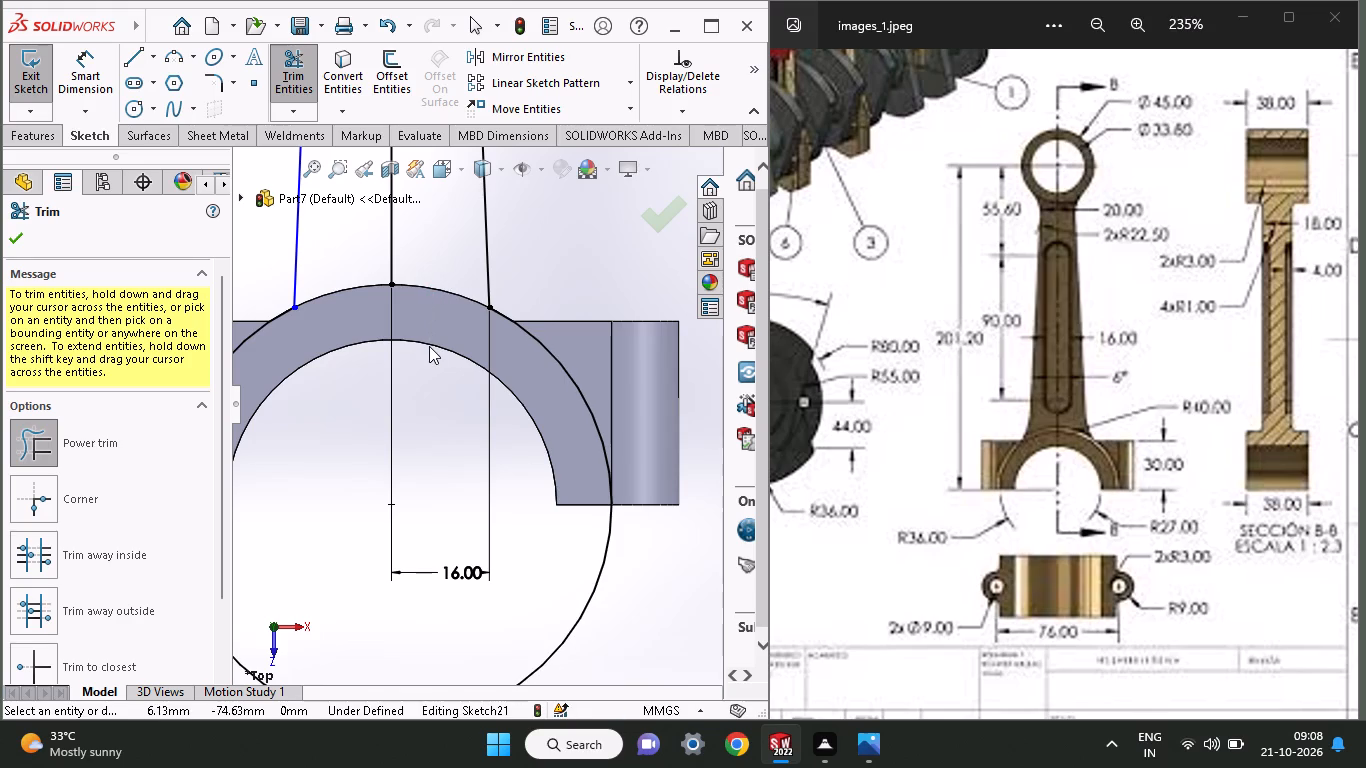
{"action": "scroll", "coordinate": [429, 346], "scroll_direction": "up", "scroll_amount": 3, "text": "ctrl"}
{"action": "scroll", "coordinate": [429, 346], "scroll_direction": "down", "scroll_amount": 1, "text": "ctrl"}
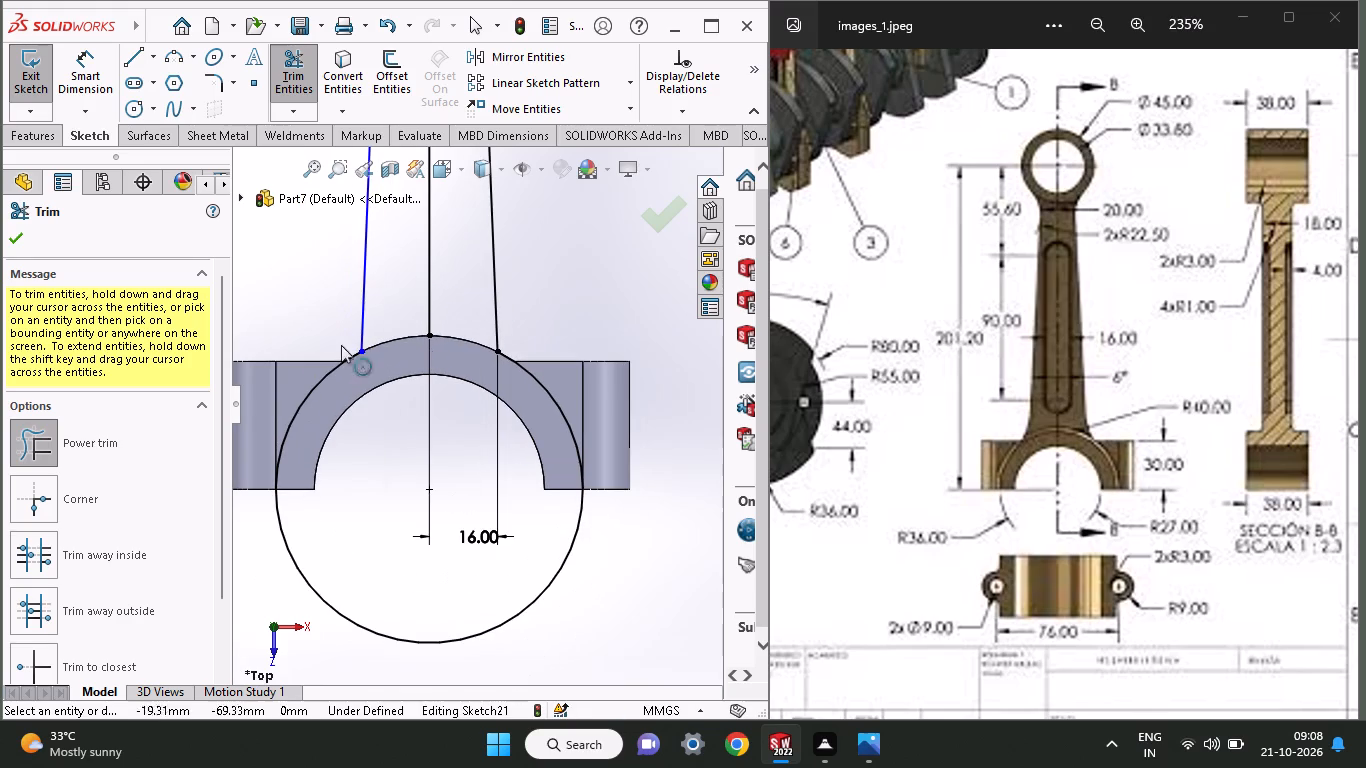
Sketch a horizontal line across the big-end circle's full diameter, along the half ring's flat lower edge.
{"action": "left_click", "coordinate": [127, 60]}
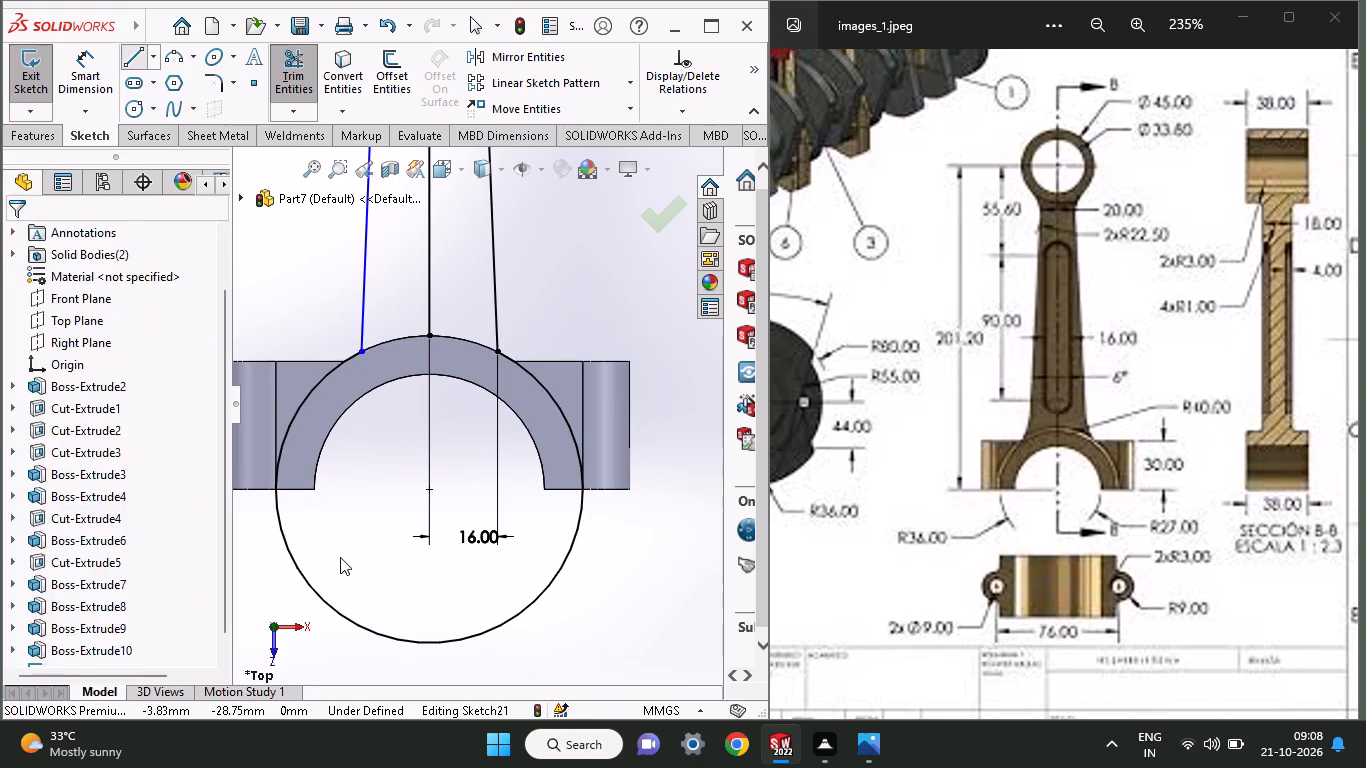
{"action": "left_click", "coordinate": [277, 486]}
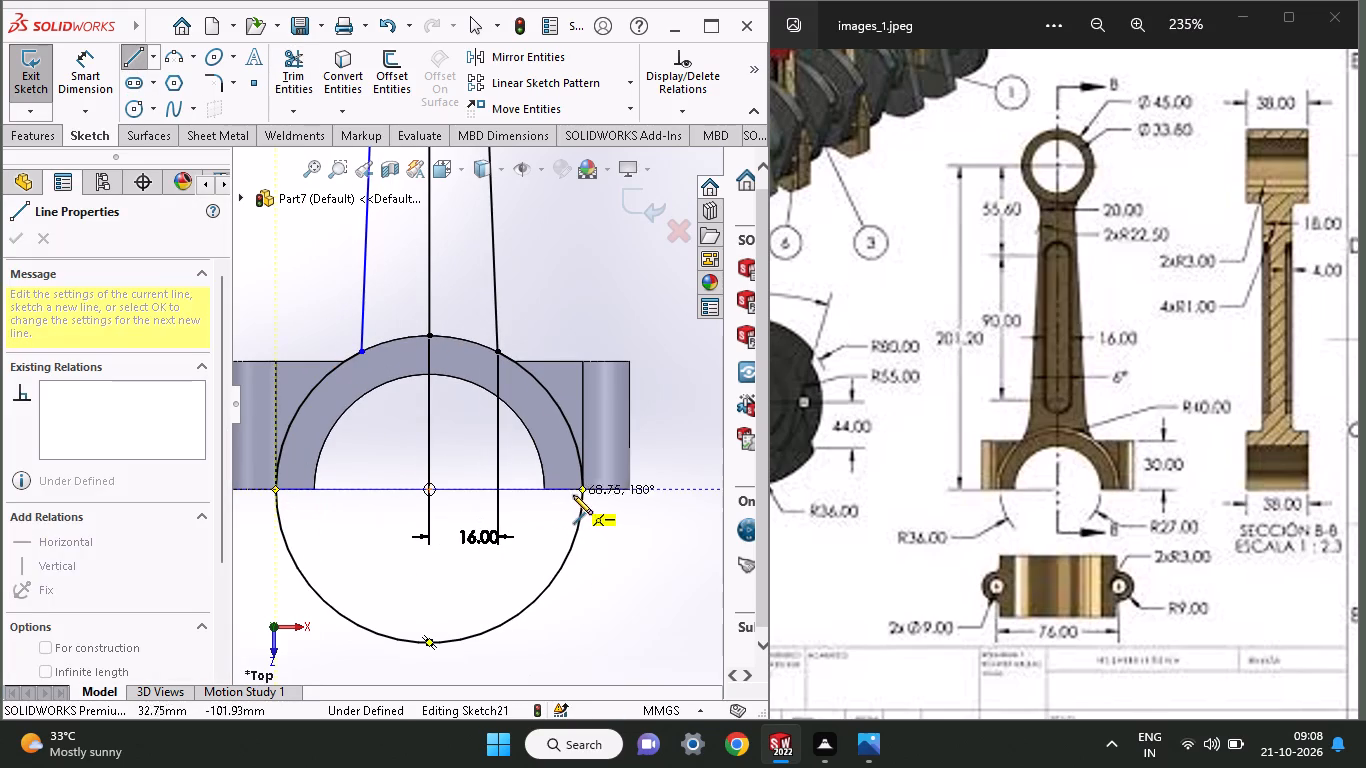
{"action": "left_click", "coordinate": [577, 491]}
{"action": "right_click", "coordinate": [516, 516]}
{"action": "left_click", "coordinate": [537, 523]}
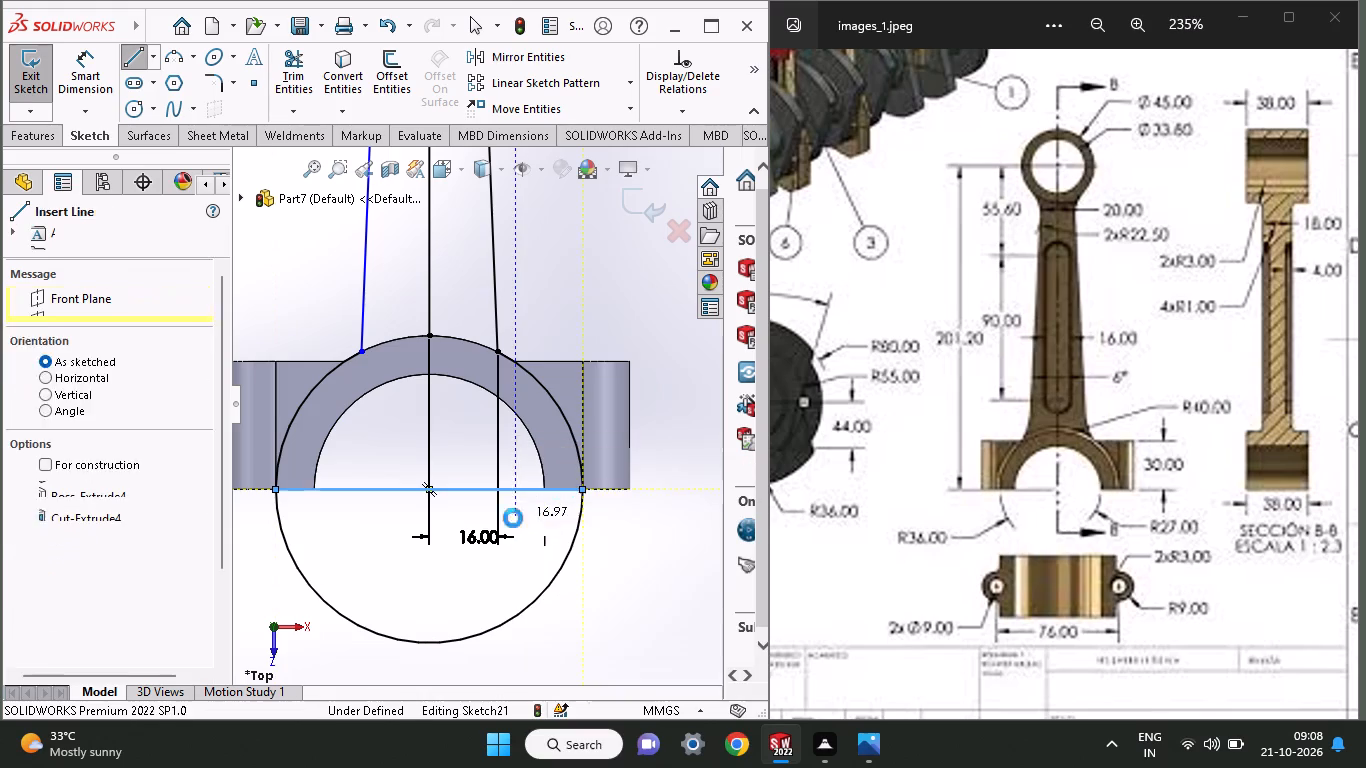
Trim away the lower half of the big-end circle below the horizontal diameter line.
{"action": "left_click", "coordinate": [283, 84]}
{"action": "left_click_drag", "start_coordinate": [373, 662], "coordinate": [383, 632]}
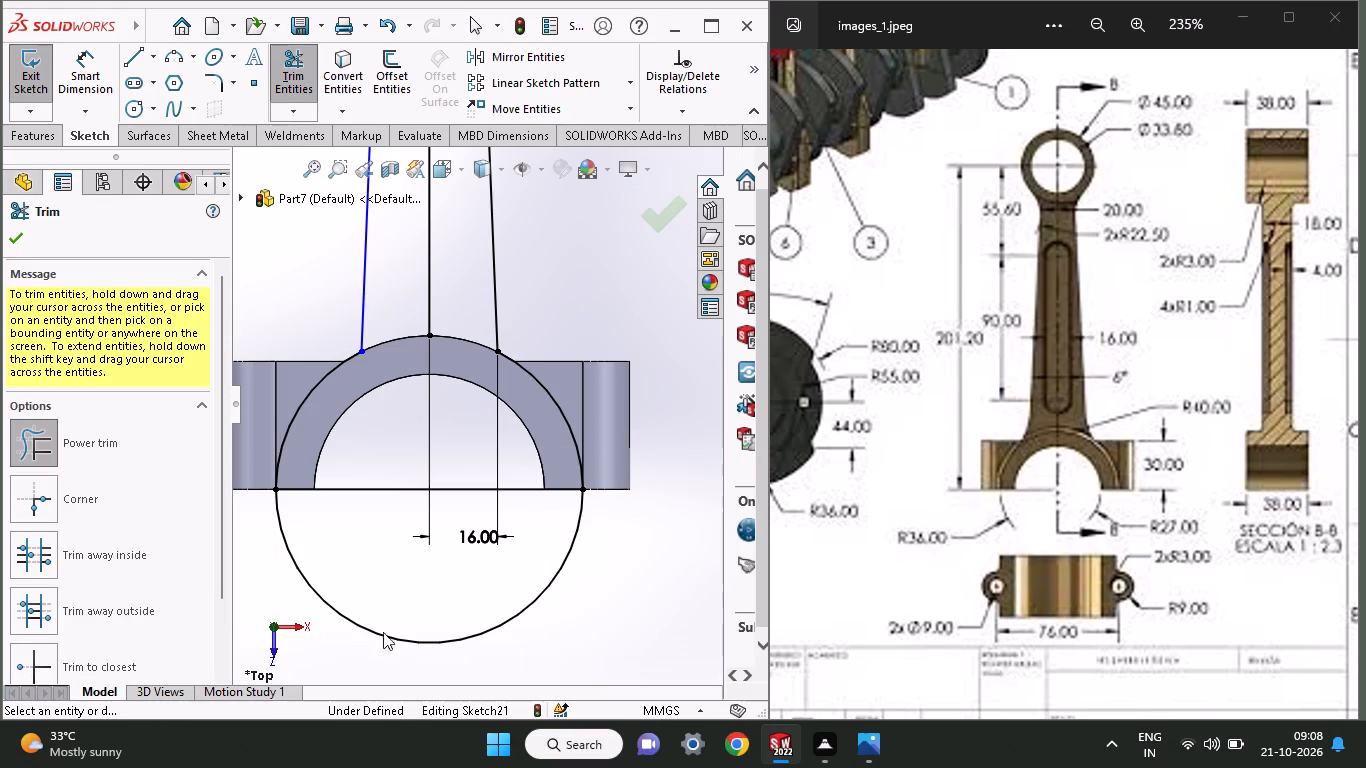
{"action": "left_click_drag", "start_coordinate": [383, 632], "coordinate": [397, 593]}
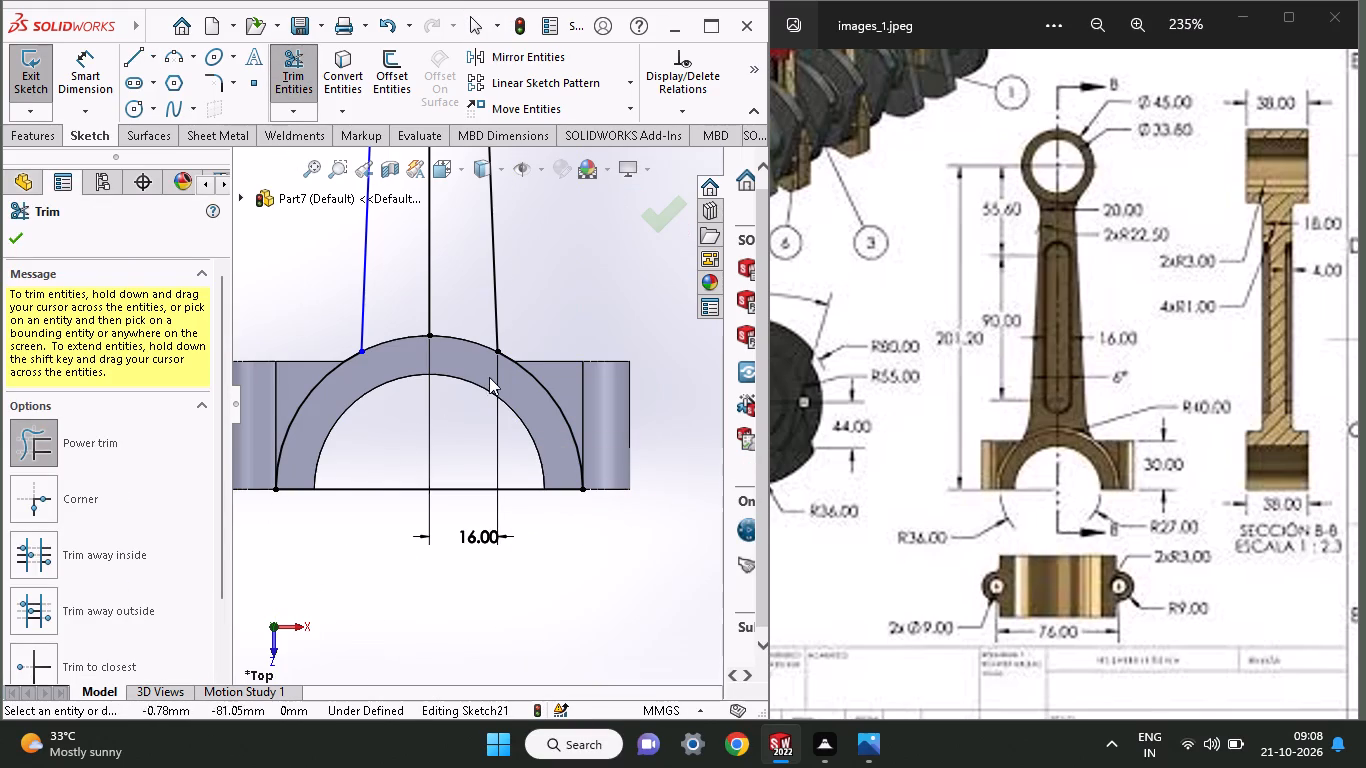
{"action": "scroll", "coordinate": [489, 377], "scroll_direction": "down", "scroll_amount": 2, "text": "ctrl"}
{"action": "left_click", "coordinate": [19, 240]}
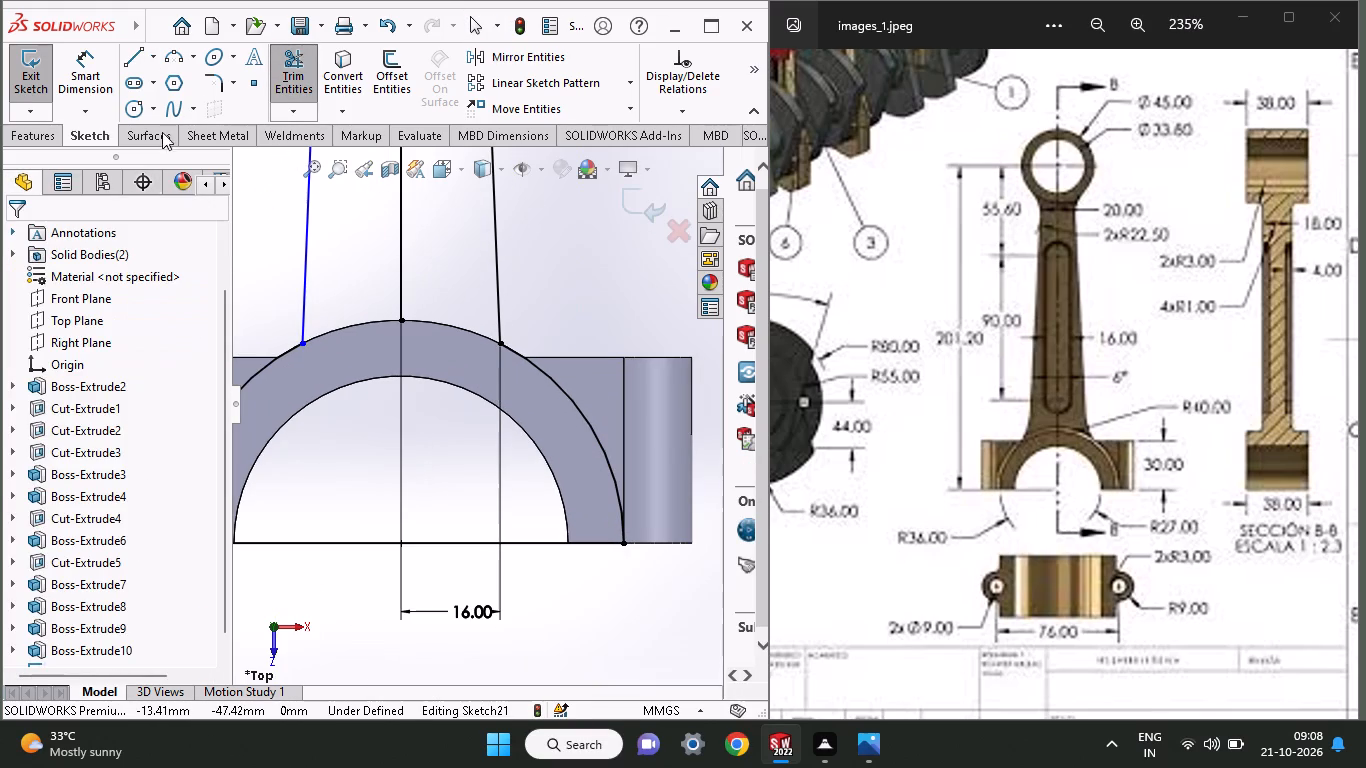
Add 10 mm sketch fillets where both side lines meet the big-end circle arcs.
{"action": "left_click", "coordinate": [207, 77]}
{"action": "left_click", "coordinate": [529, 362]}
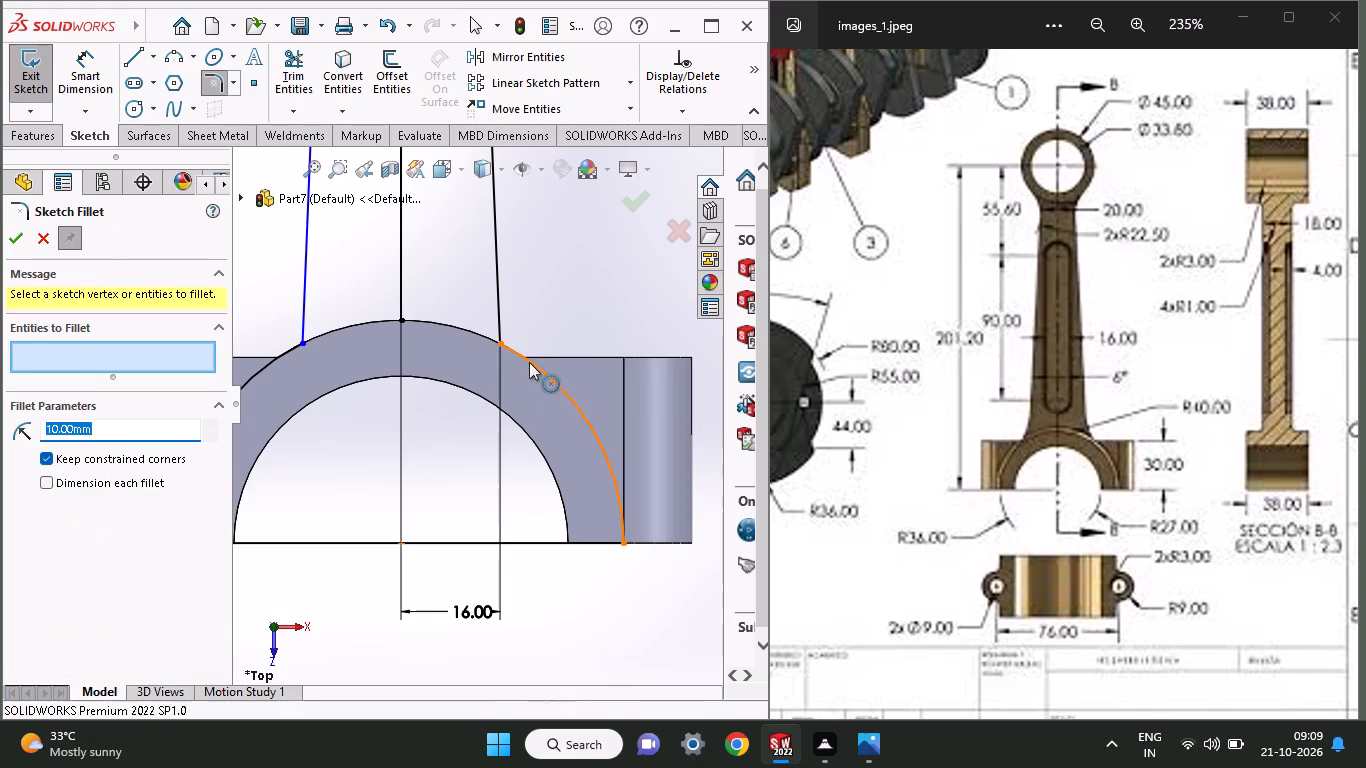
{"action": "left_click", "coordinate": [503, 318]}
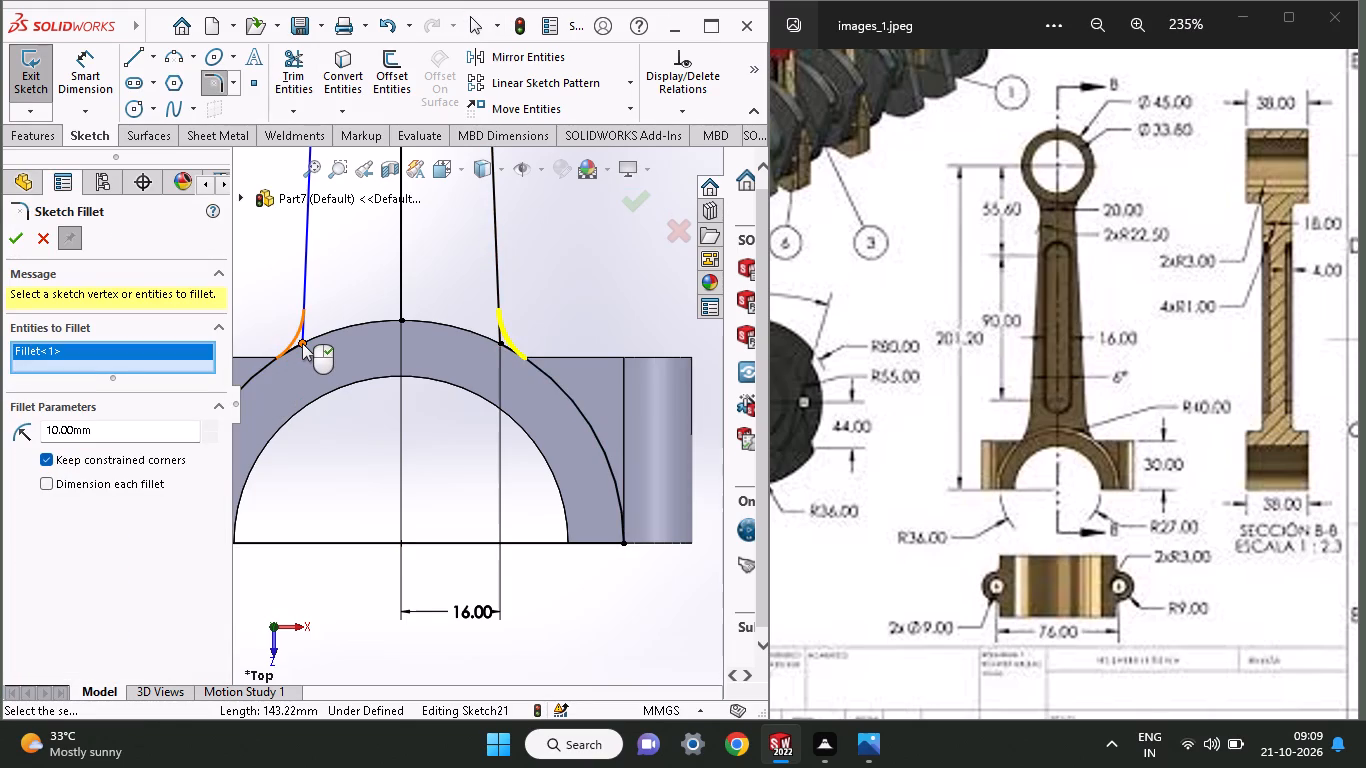
{"action": "left_click", "coordinate": [302, 343]}
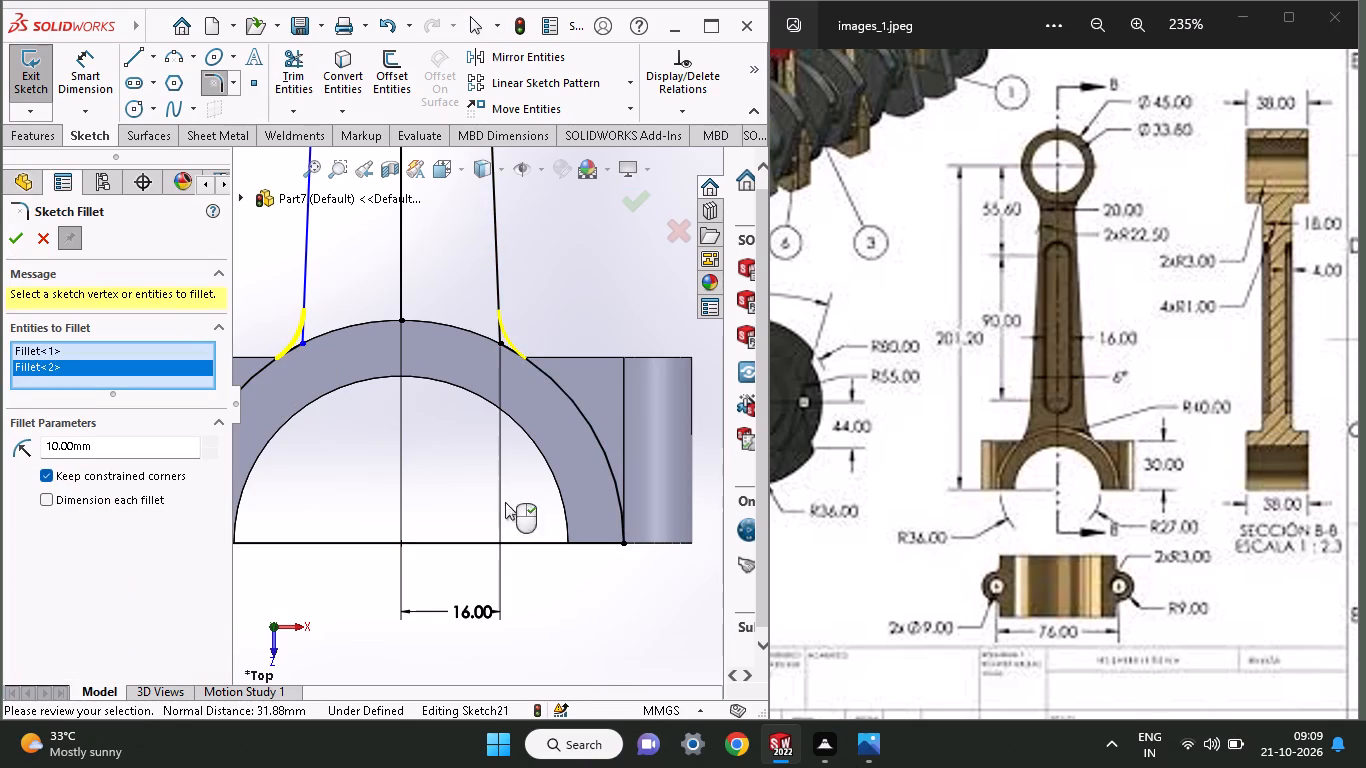
{"action": "left_click", "coordinate": [19, 232]}
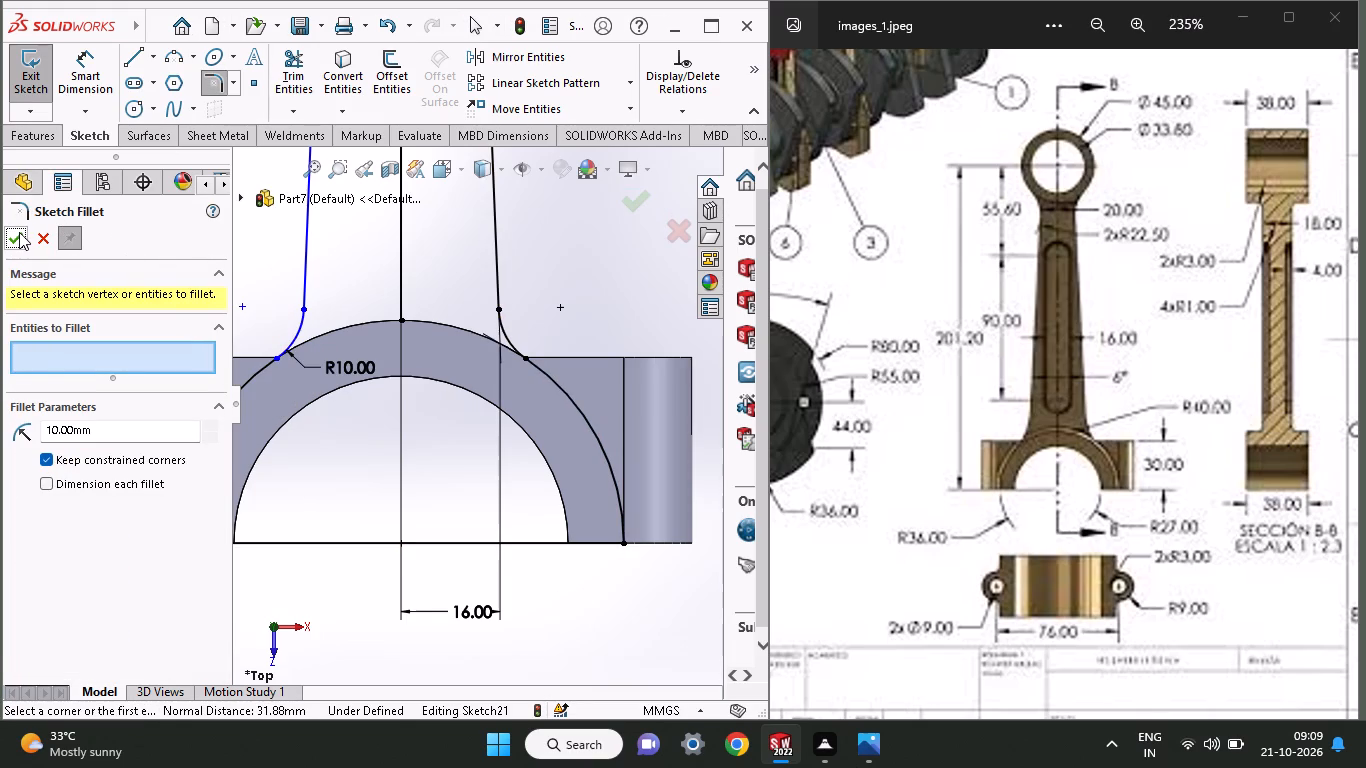
{"action": "left_click", "coordinate": [9, 232]}
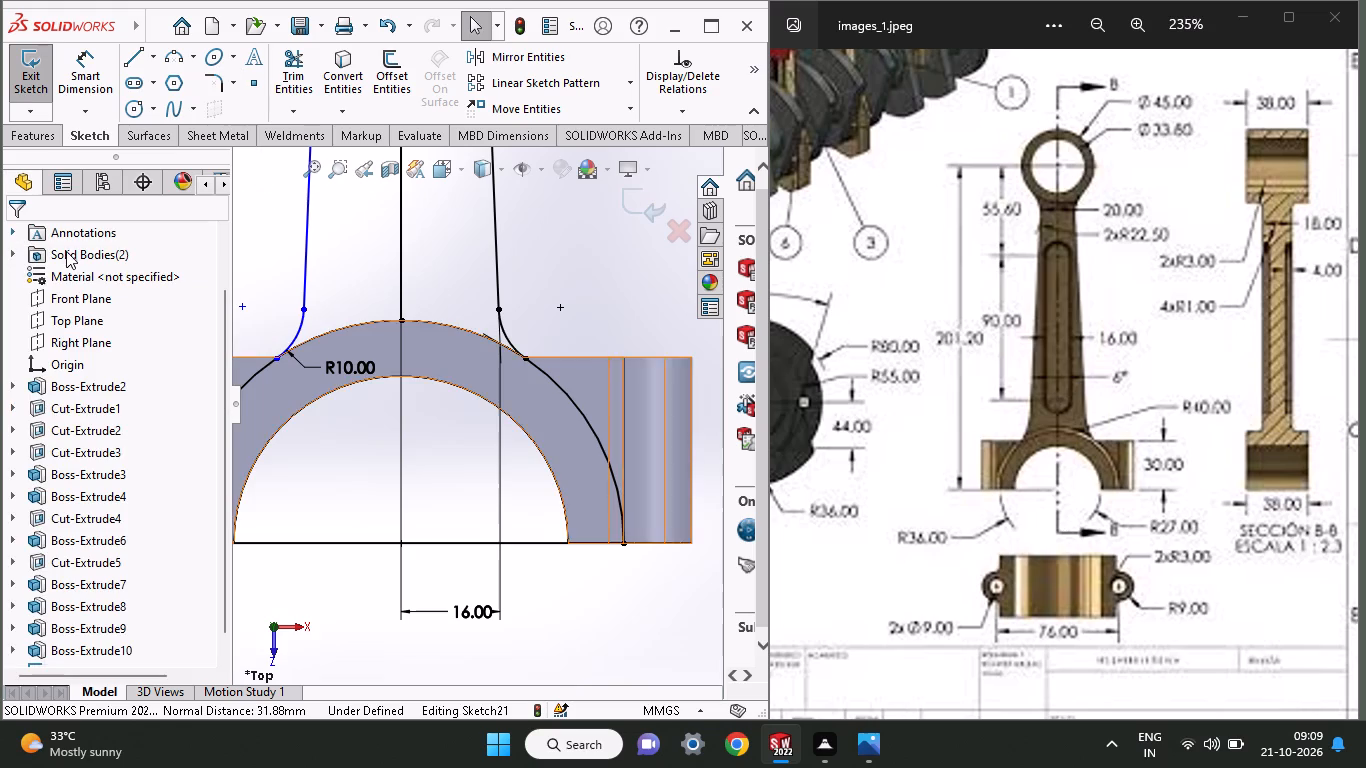
Trim away the two remaining big-end circle arcs between the fillets and the horizontal diameter line.
{"action": "scroll", "coordinate": [393, 380], "scroll_direction": "up", "scroll_amount": 3, "text": "ctrl"}
{"action": "scroll", "coordinate": [393, 380], "scroll_direction": "down", "scroll_amount": 2, "text": "ctrl"}
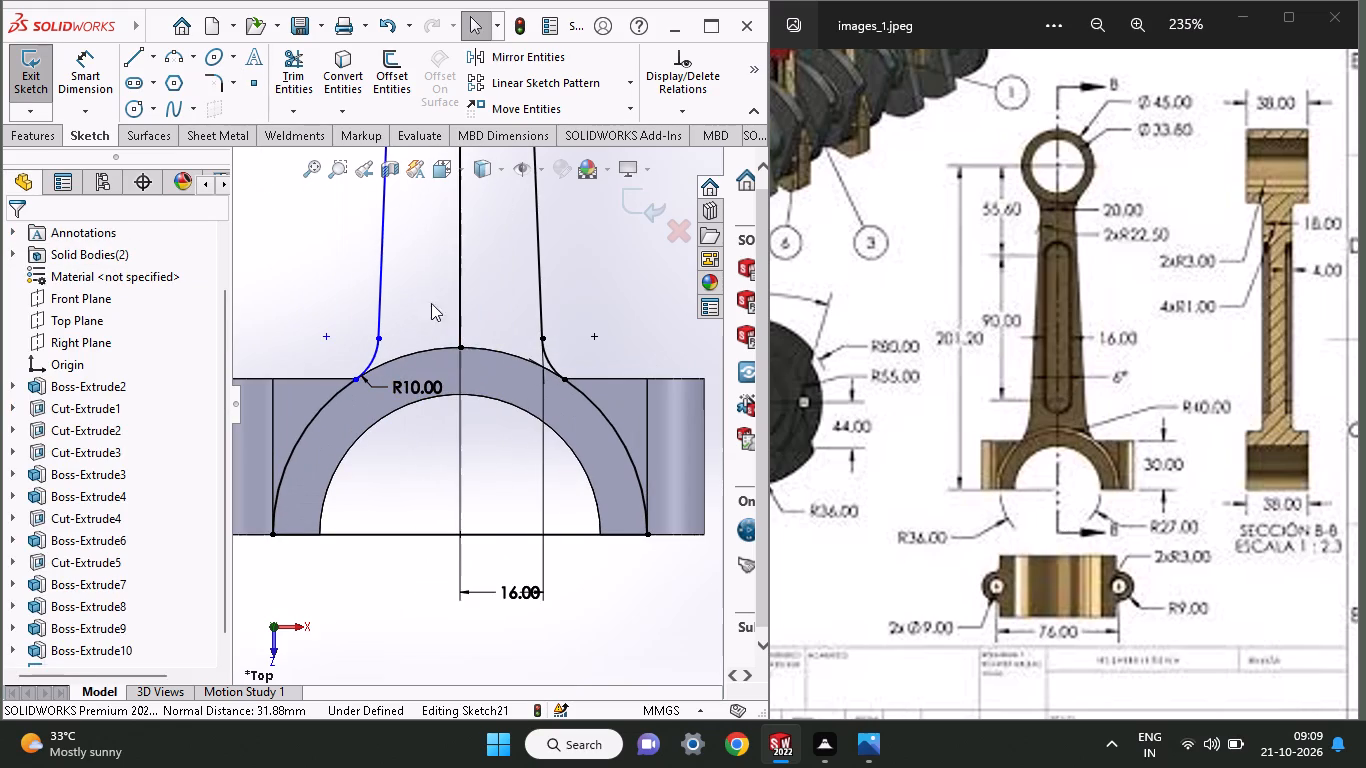
{"action": "left_click", "coordinate": [288, 68]}
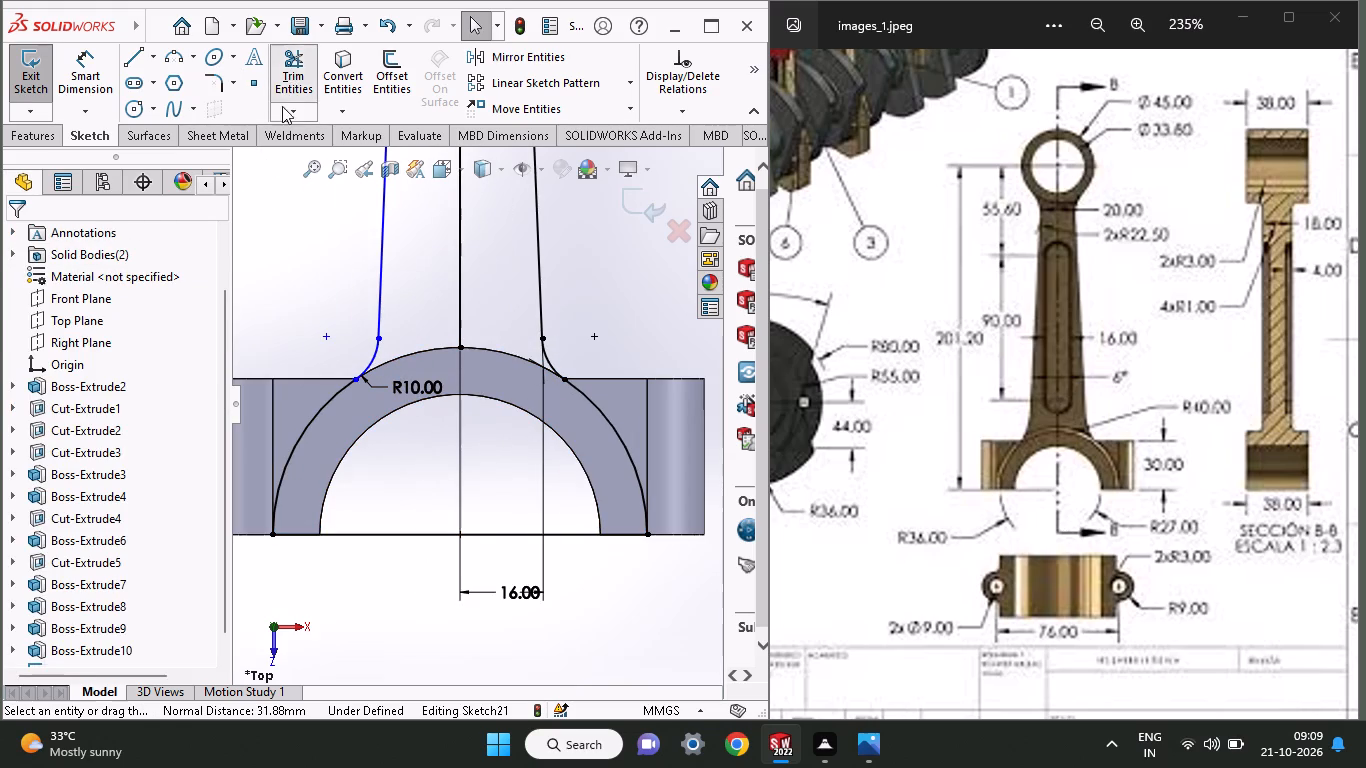
{"action": "left_click_drag", "start_coordinate": [276, 351], "coordinate": [318, 456]}
{"action": "left_click_drag", "start_coordinate": [653, 387], "coordinate": [580, 475]}
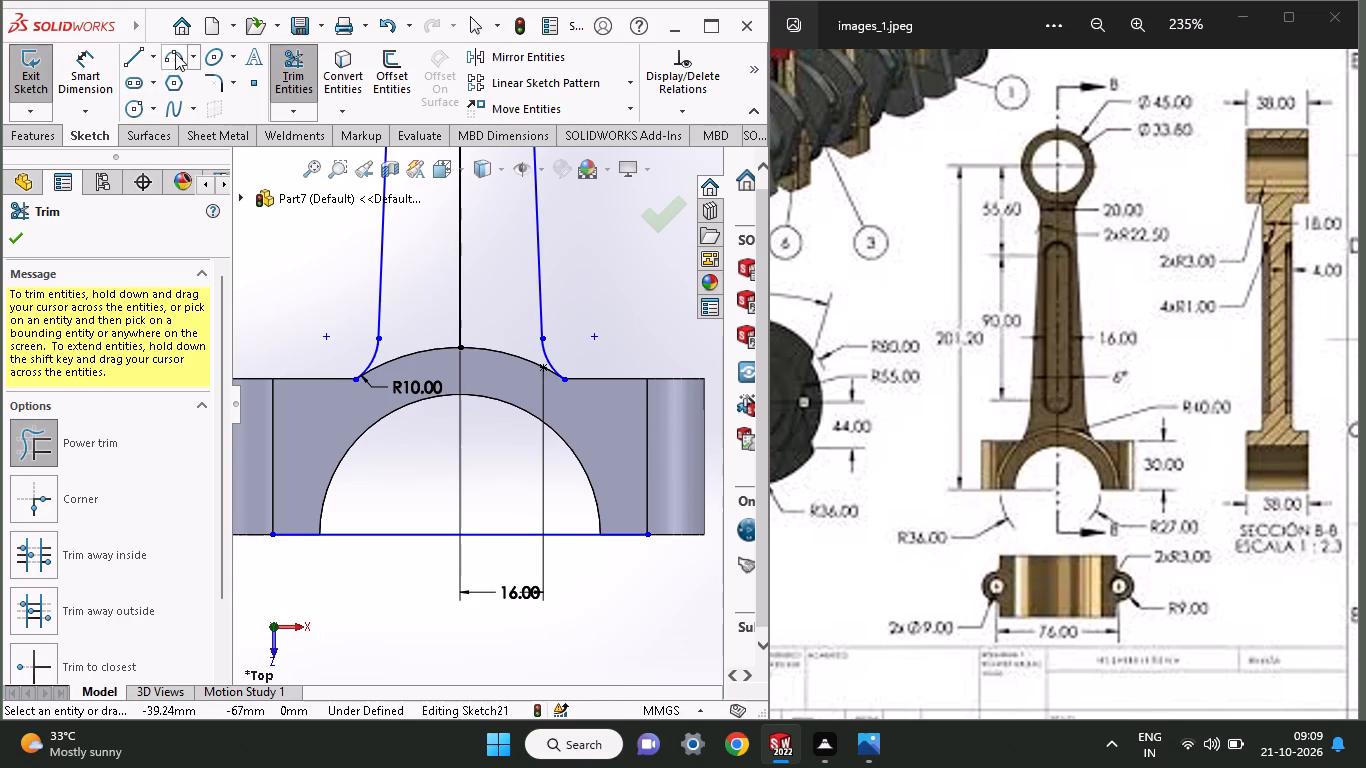
Sketch a 36 mm radius three-point arc joining the two lower fillet ends along the big-end half ring's outer edge.
{"action": "left_click", "coordinate": [175, 53]}
{"action": "left_click", "coordinate": [354, 380]}
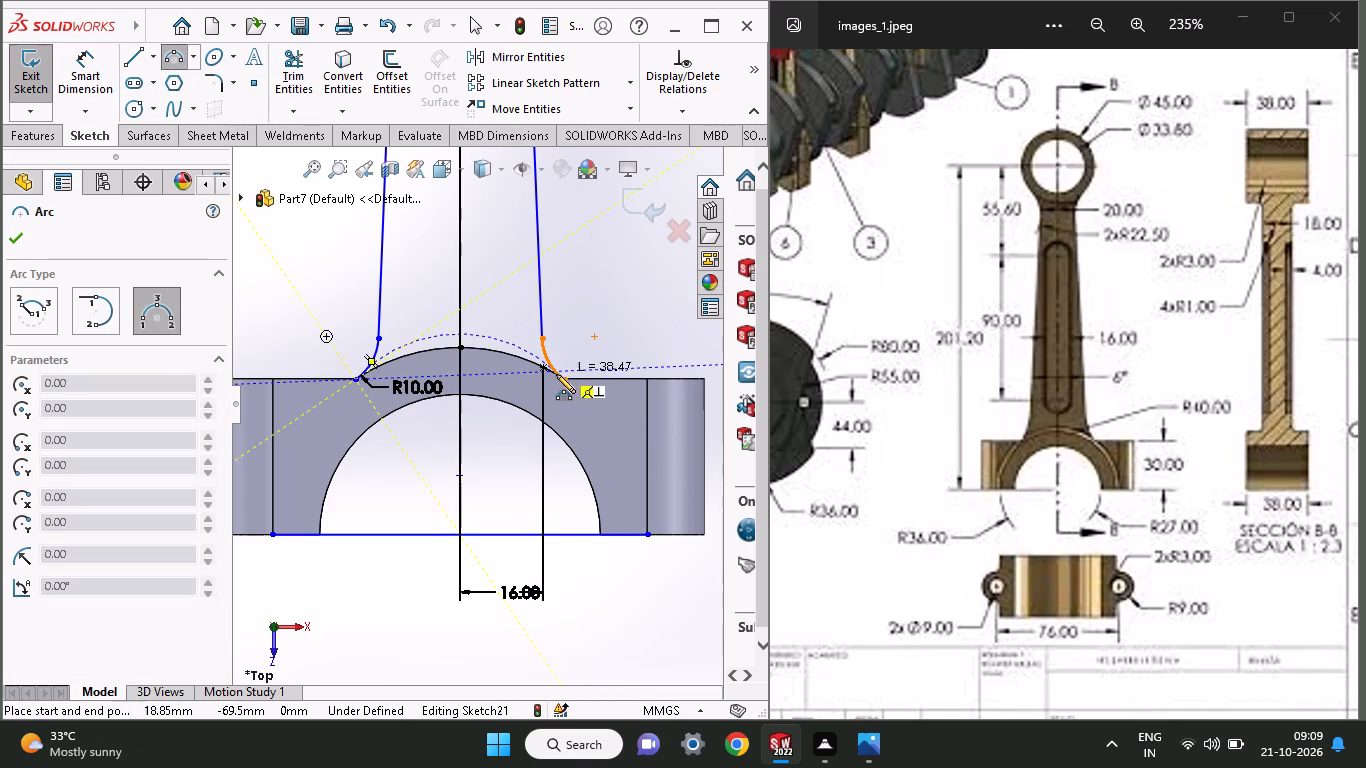
{"action": "left_click", "coordinate": [561, 376]}
{"action": "left_click", "coordinate": [497, 353]}
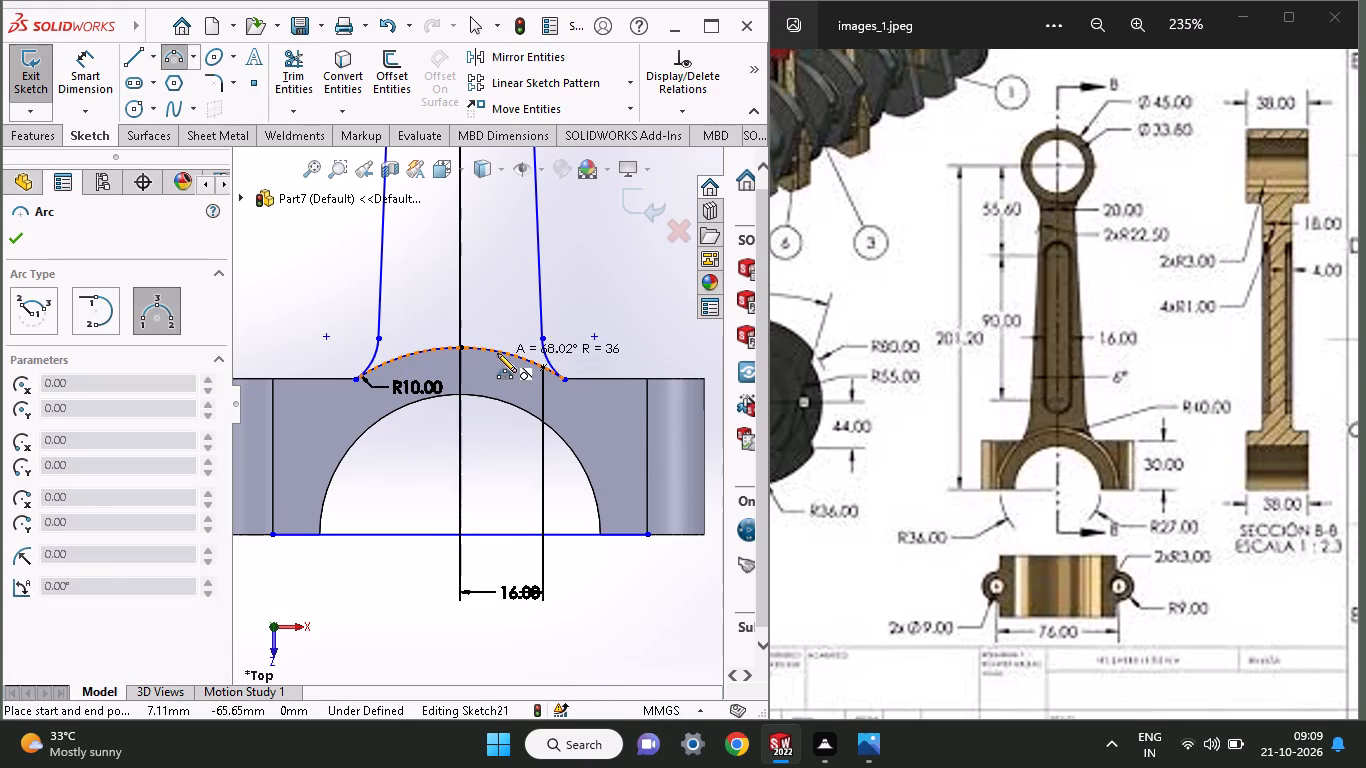
Sketch a three-point arc joining the two upper fillet ends along the outer edge of the small-end ring.
{"action": "scroll", "coordinate": [522, 315], "scroll_direction": "up", "scroll_amount": 7, "text": "ctrl"}
{"action": "scroll", "coordinate": [487, 241], "scroll_direction": "up", "scroll_amount": 2, "text": "ctrl"}
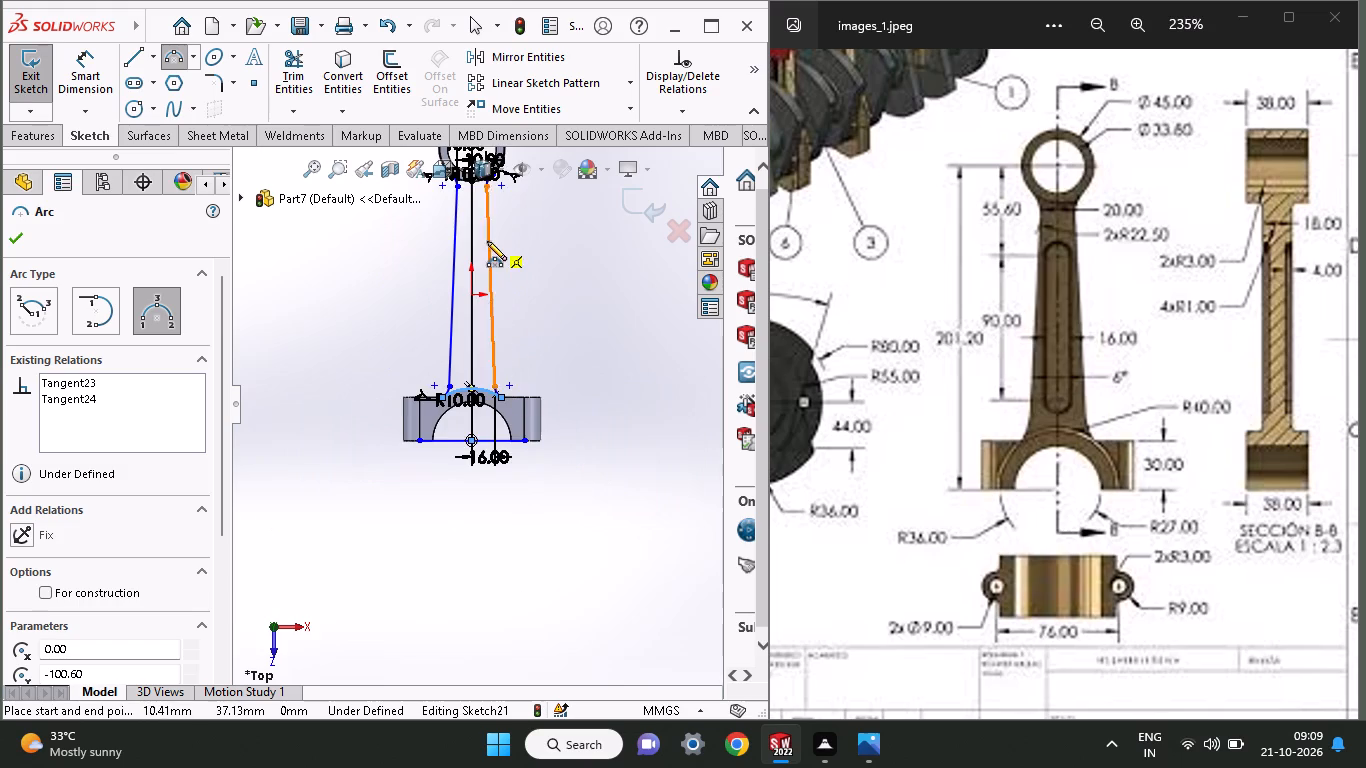
{"action": "scroll", "coordinate": [487, 241], "scroll_direction": "up", "scroll_amount": 1, "text": "ctrl"}
{"action": "scroll", "coordinate": [487, 241], "scroll_direction": "down", "scroll_amount": 3, "text": "ctrl"}
{"action": "scroll", "coordinate": [441, 429], "scroll_direction": "down", "scroll_amount": 3, "text": "ctrl"}
{"action": "scroll", "coordinate": [475, 322], "scroll_direction": "down", "scroll_amount": 2, "text": "ctrl"}
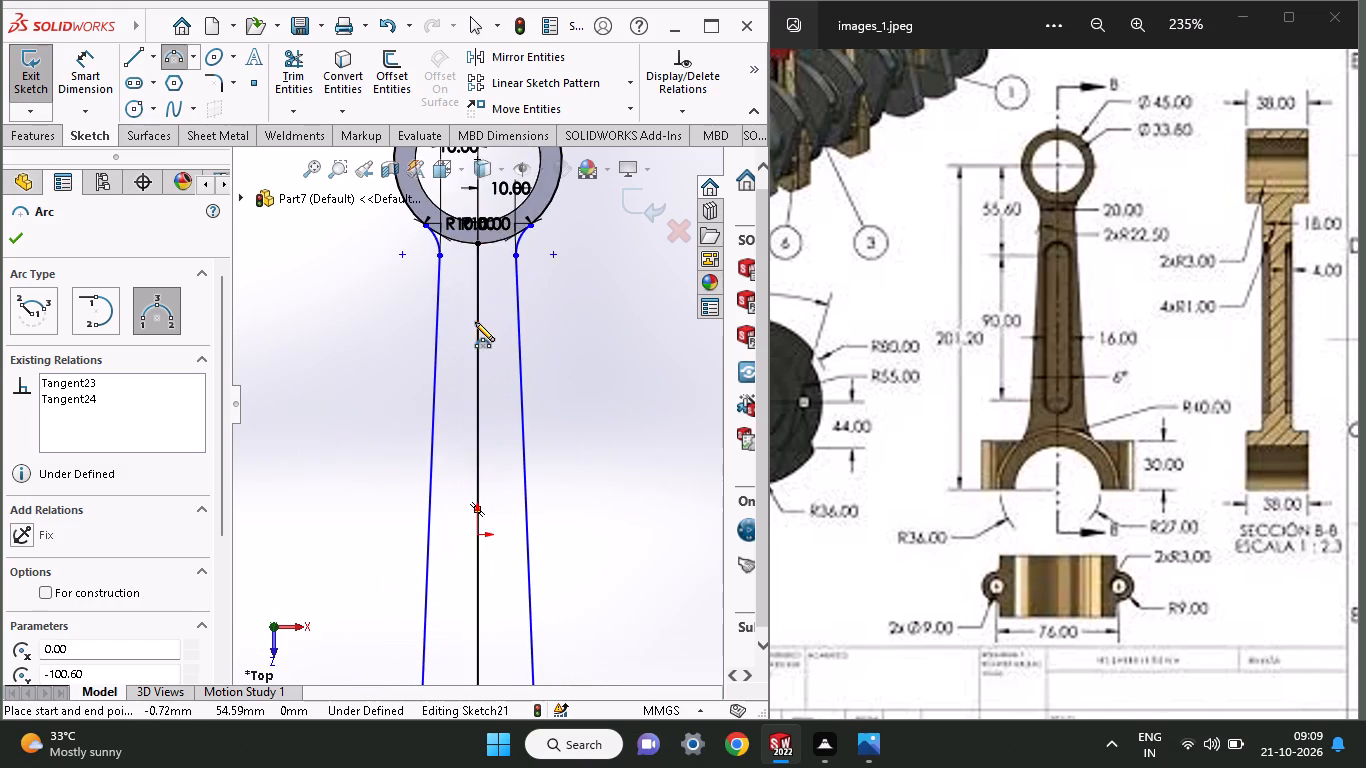
{"action": "scroll", "coordinate": [501, 227], "scroll_direction": "down", "scroll_amount": 5, "text": "ctrl"}
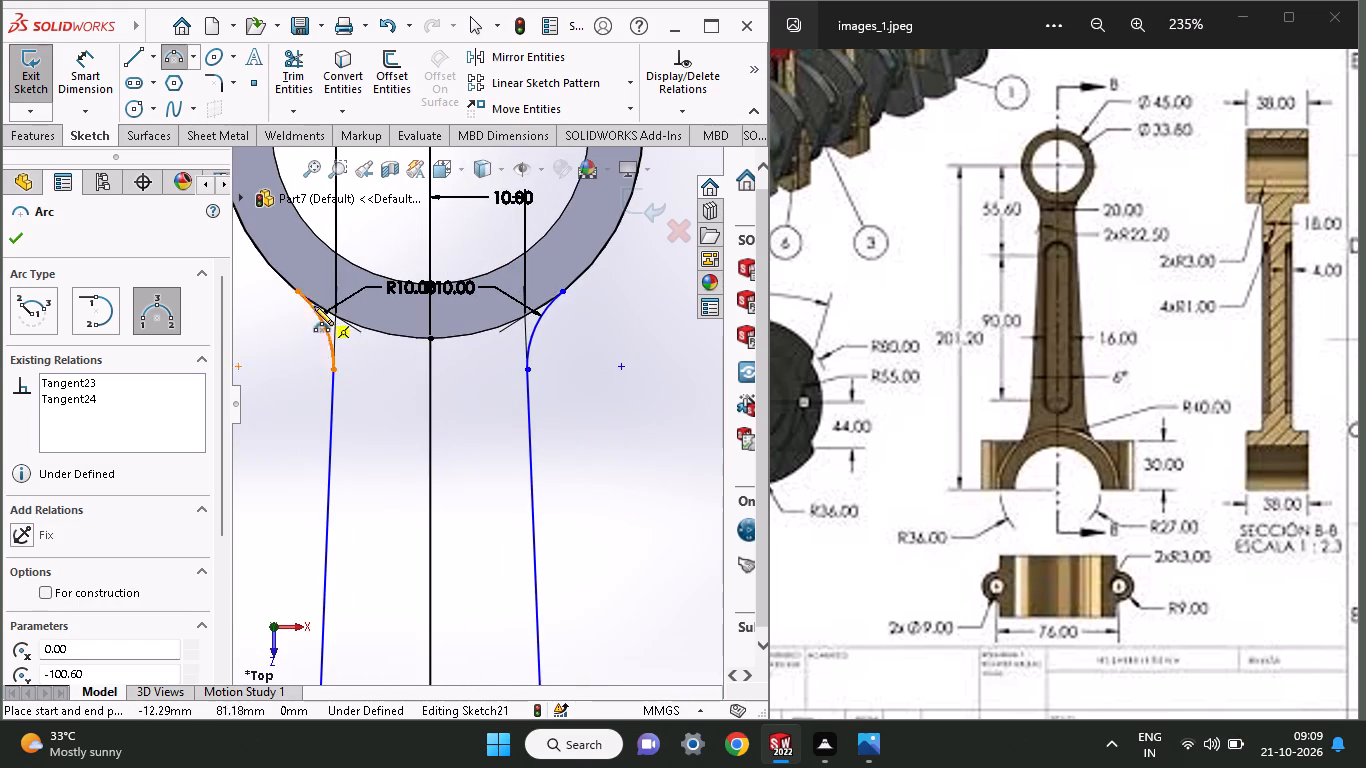
{"action": "left_click", "coordinate": [298, 288]}
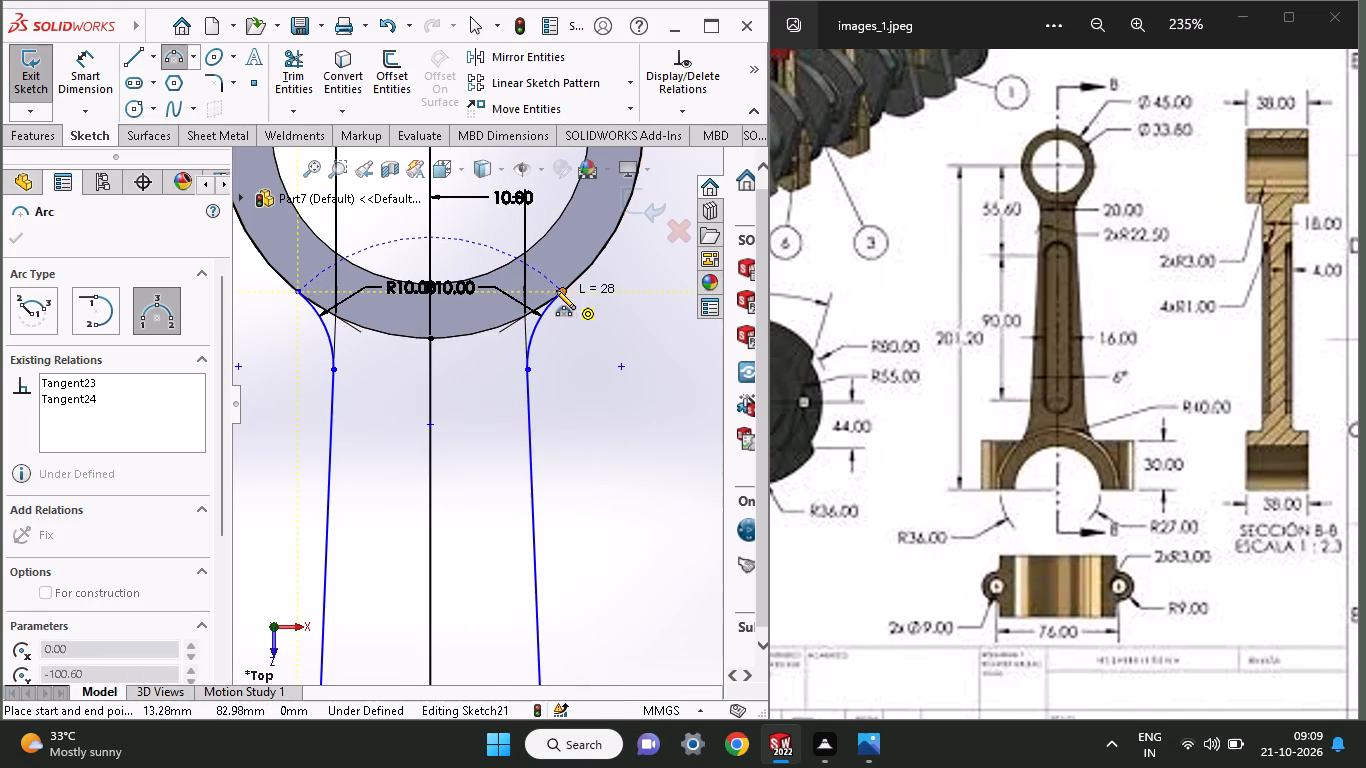
{"action": "left_click", "coordinate": [558, 290]}
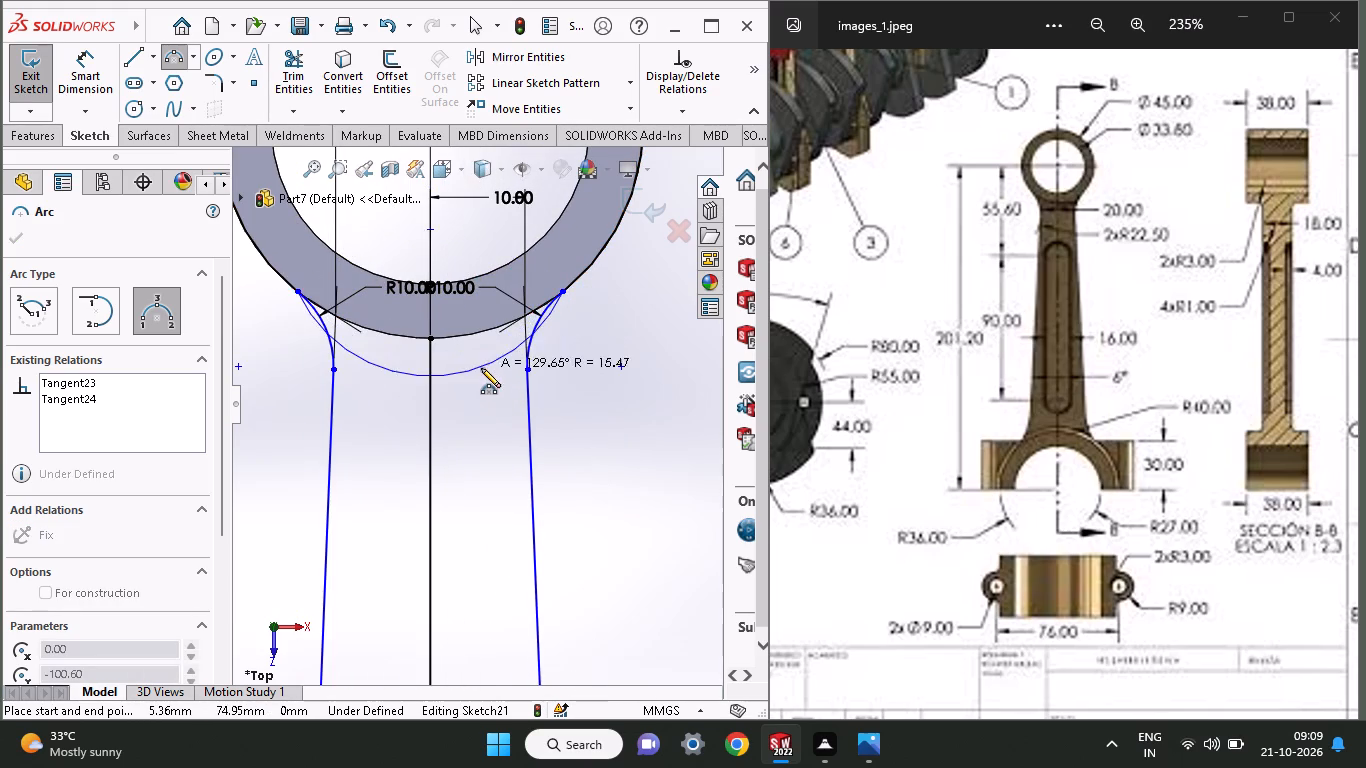
{"action": "left_click", "coordinate": [476, 337]}
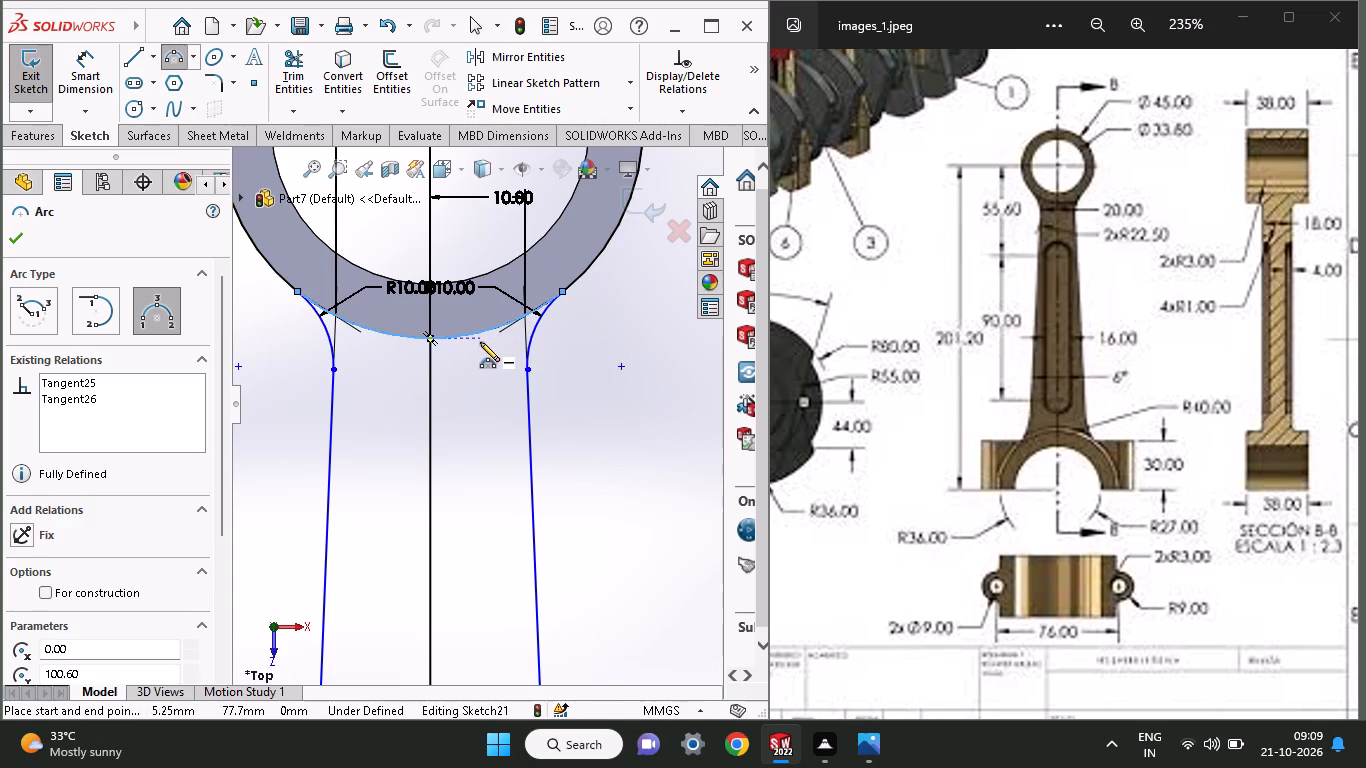
{"action": "scroll", "coordinate": [480, 342], "scroll_direction": "up", "scroll_amount": 7, "text": "ctrl"}
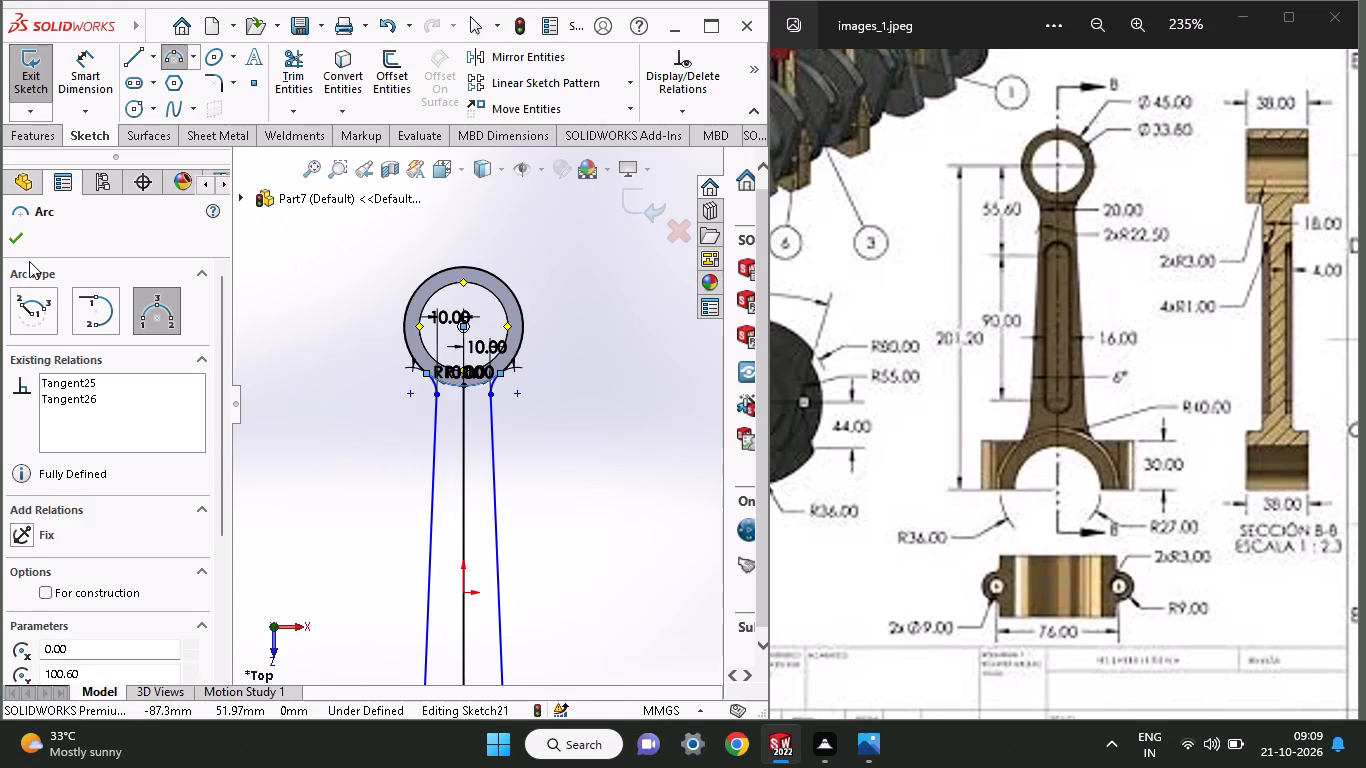
{"action": "left_click", "coordinate": [24, 236]}
Start a Blind boss extrude of the shank sketch, picking the shank outline and the regions on both sides of the centre line.
{"action": "left_click", "coordinate": [40, 135]}
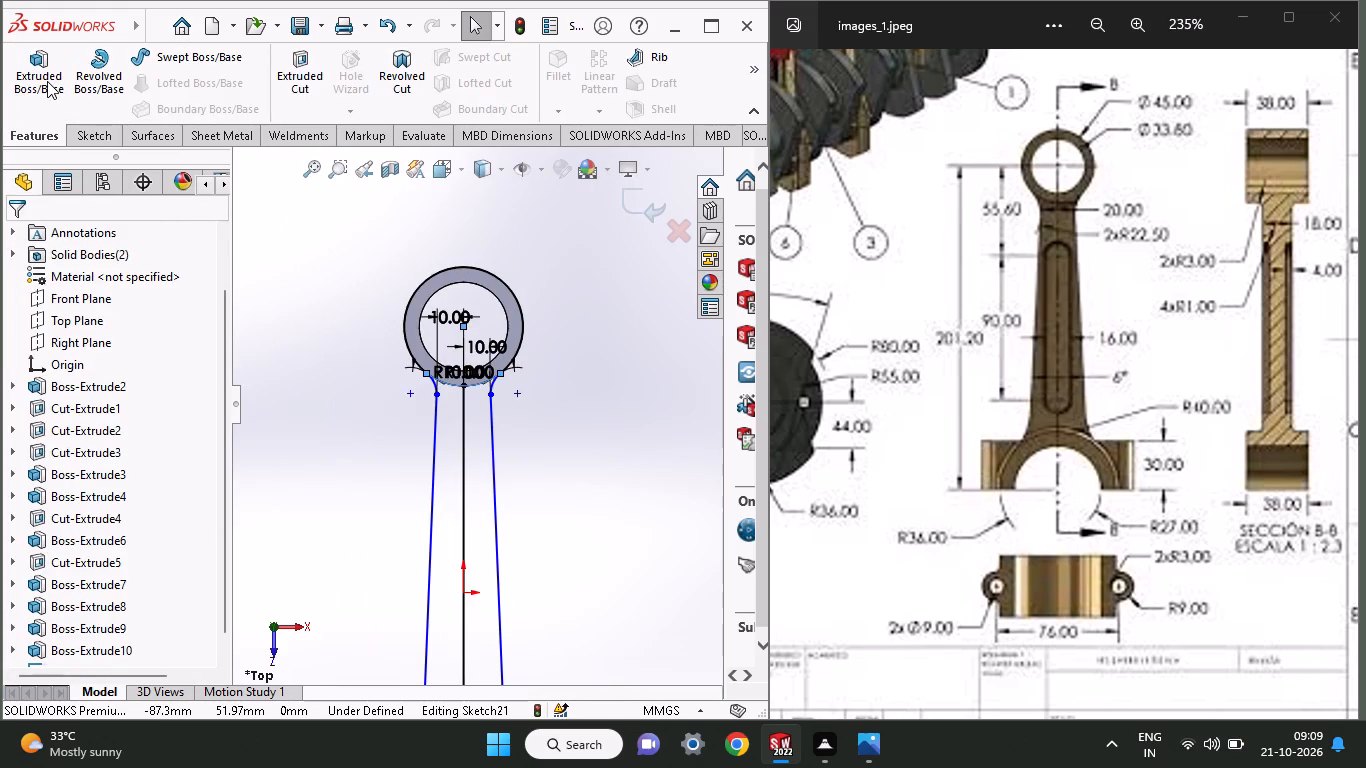
{"action": "left_click", "coordinate": [47, 81]}
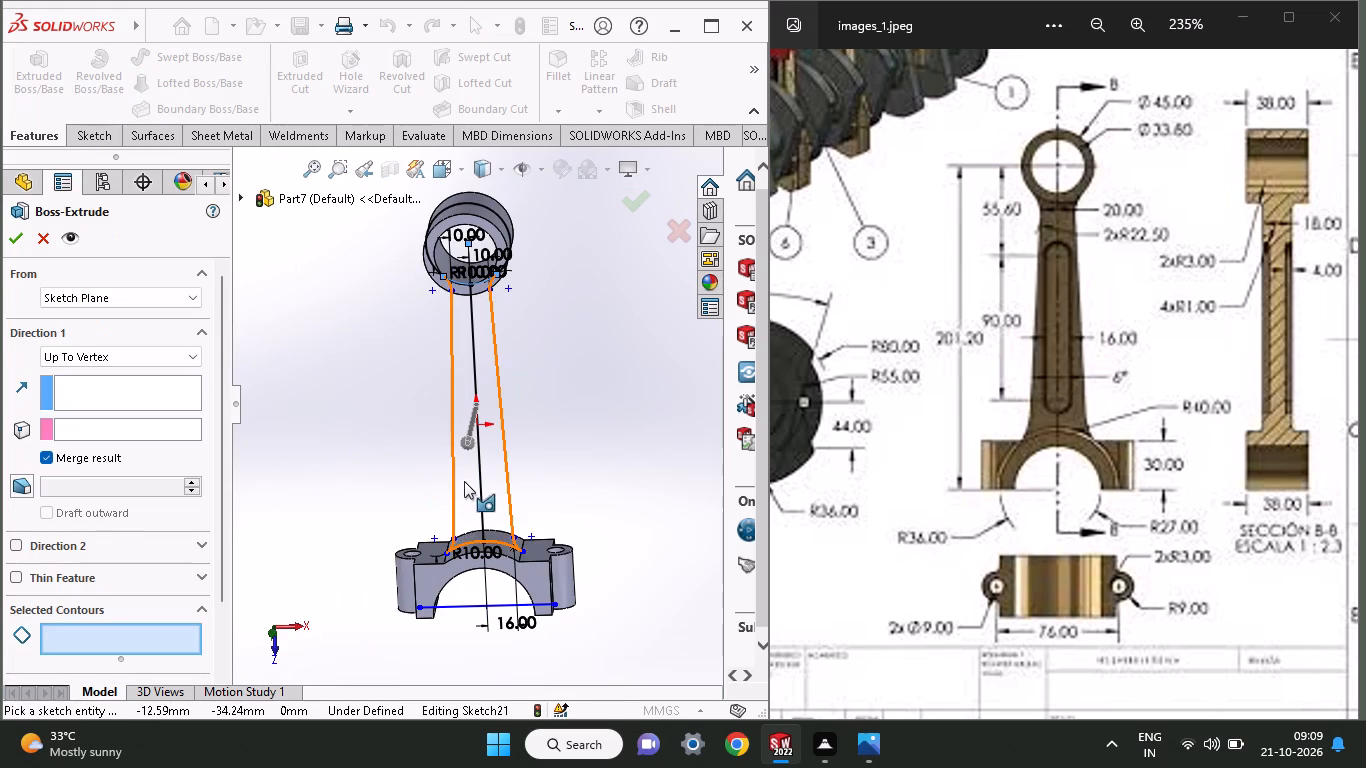
{"action": "left_click", "coordinate": [464, 481]}
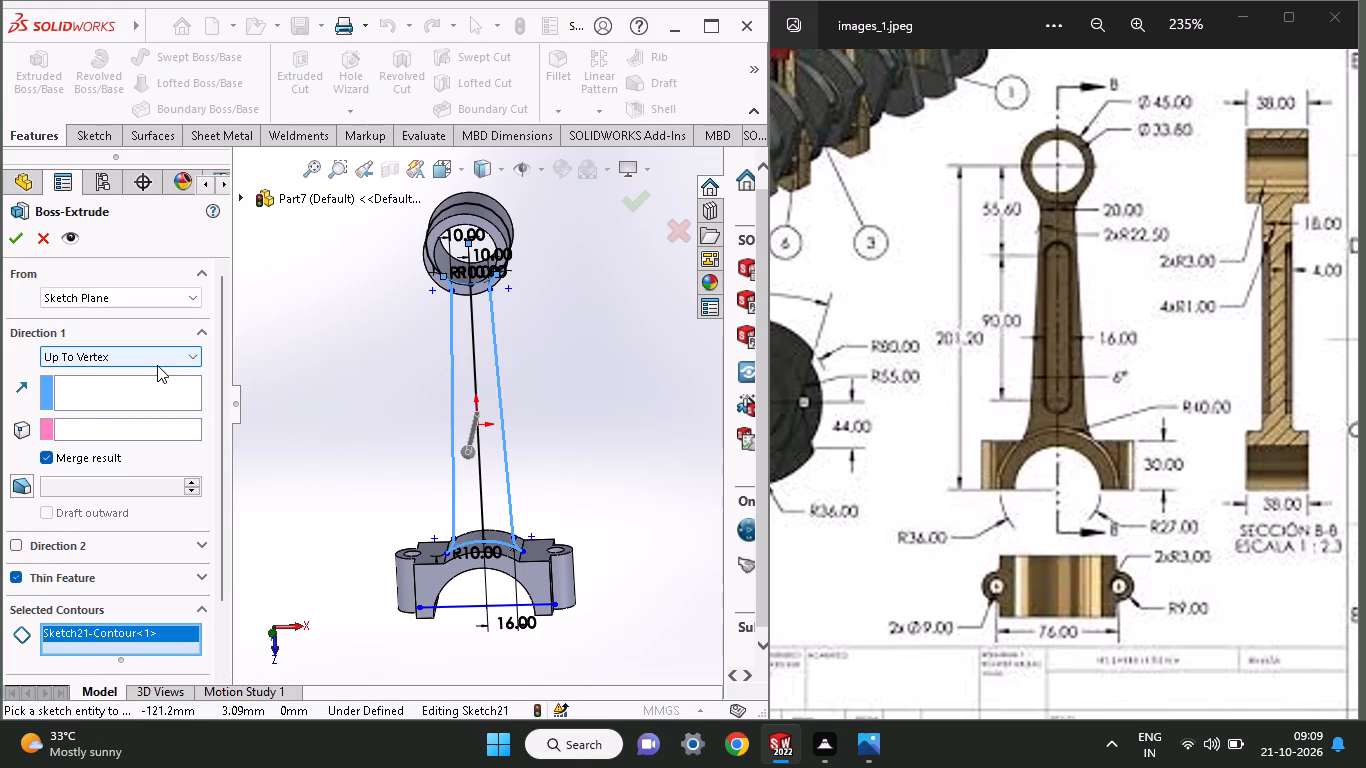
{"action": "left_click", "coordinate": [157, 365]}
{"action": "left_click", "coordinate": [144, 375]}
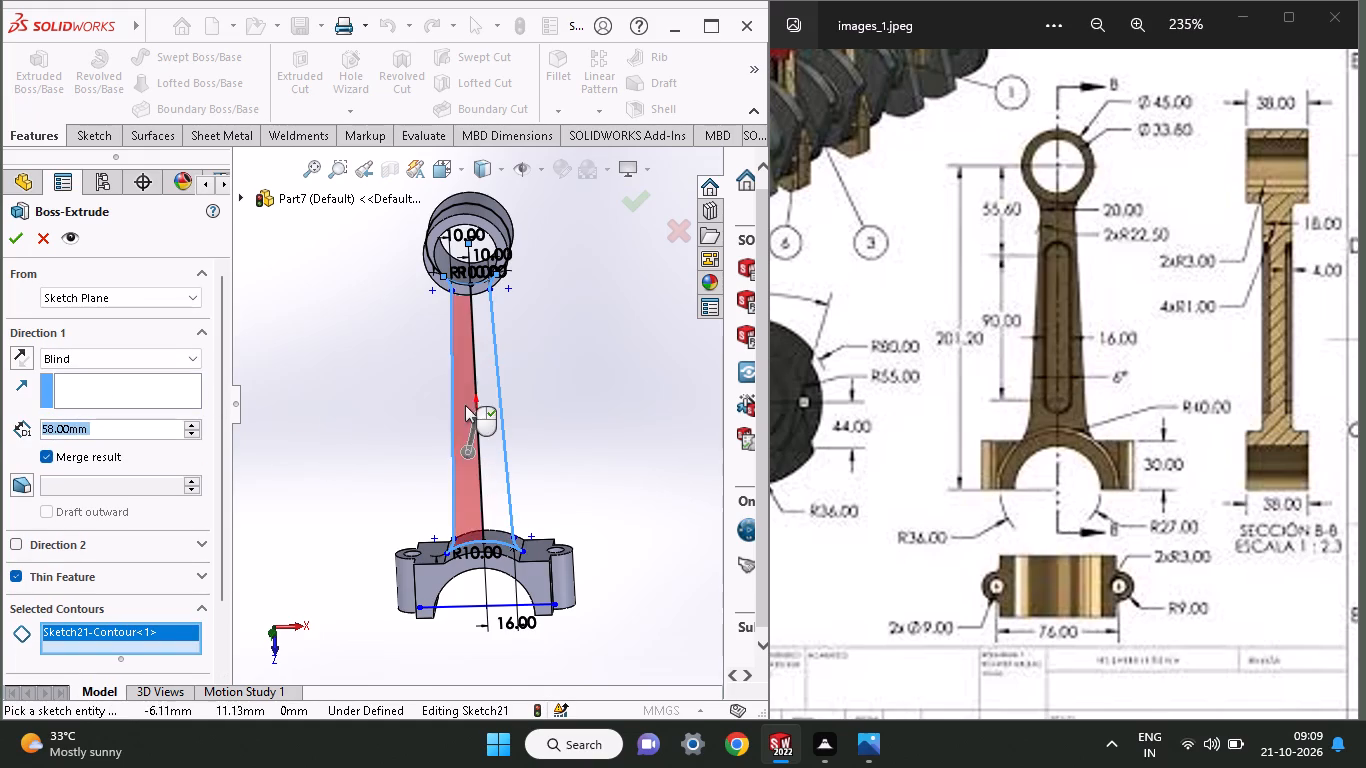
{"action": "left_click", "coordinate": [465, 405]}
{"action": "left_click", "coordinate": [483, 380]}
{"action": "middle_click_drag", "start_coordinate": [551, 403], "coordinate": [531, 457]}
{"action": "left_click_drag", "start_coordinate": [551, 403], "coordinate": [545, 438]}
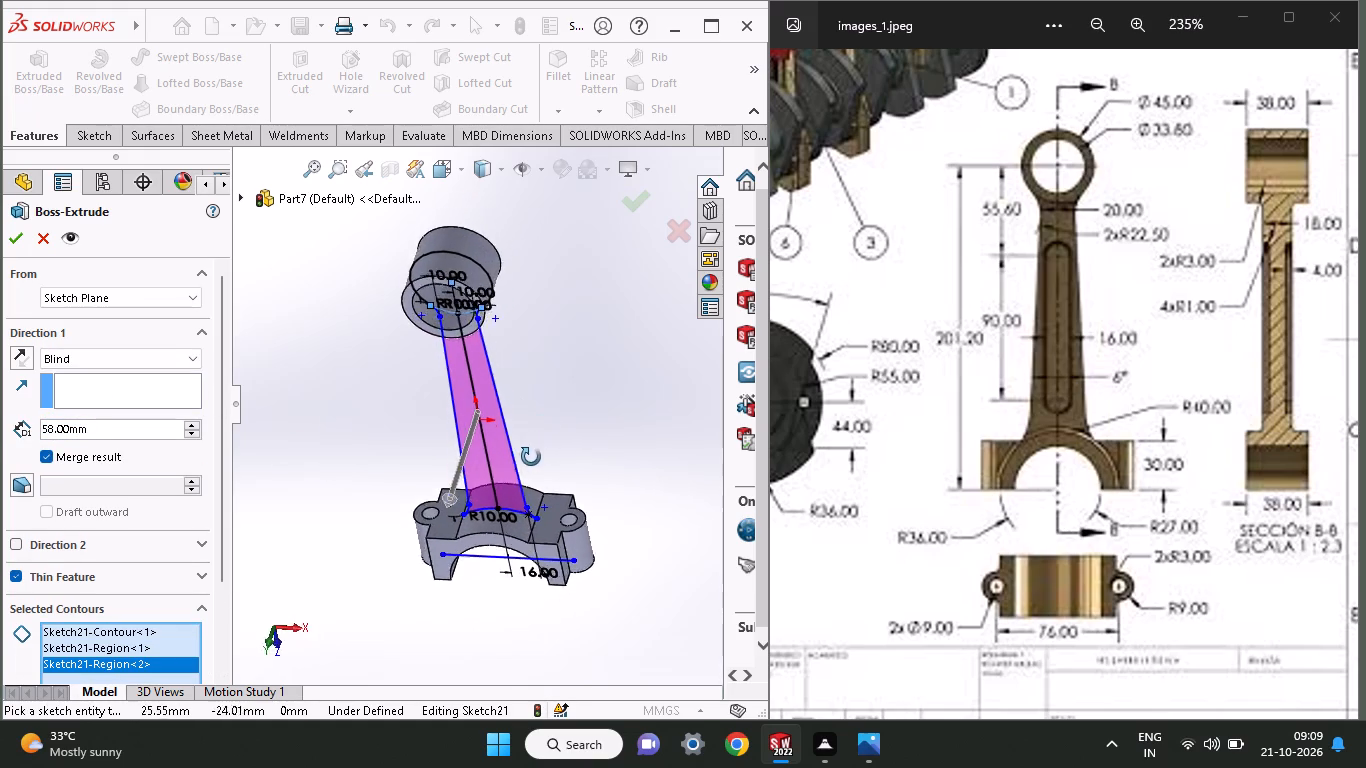
{"action": "middle_click_drag", "start_coordinate": [531, 457], "coordinate": [547, 437]}
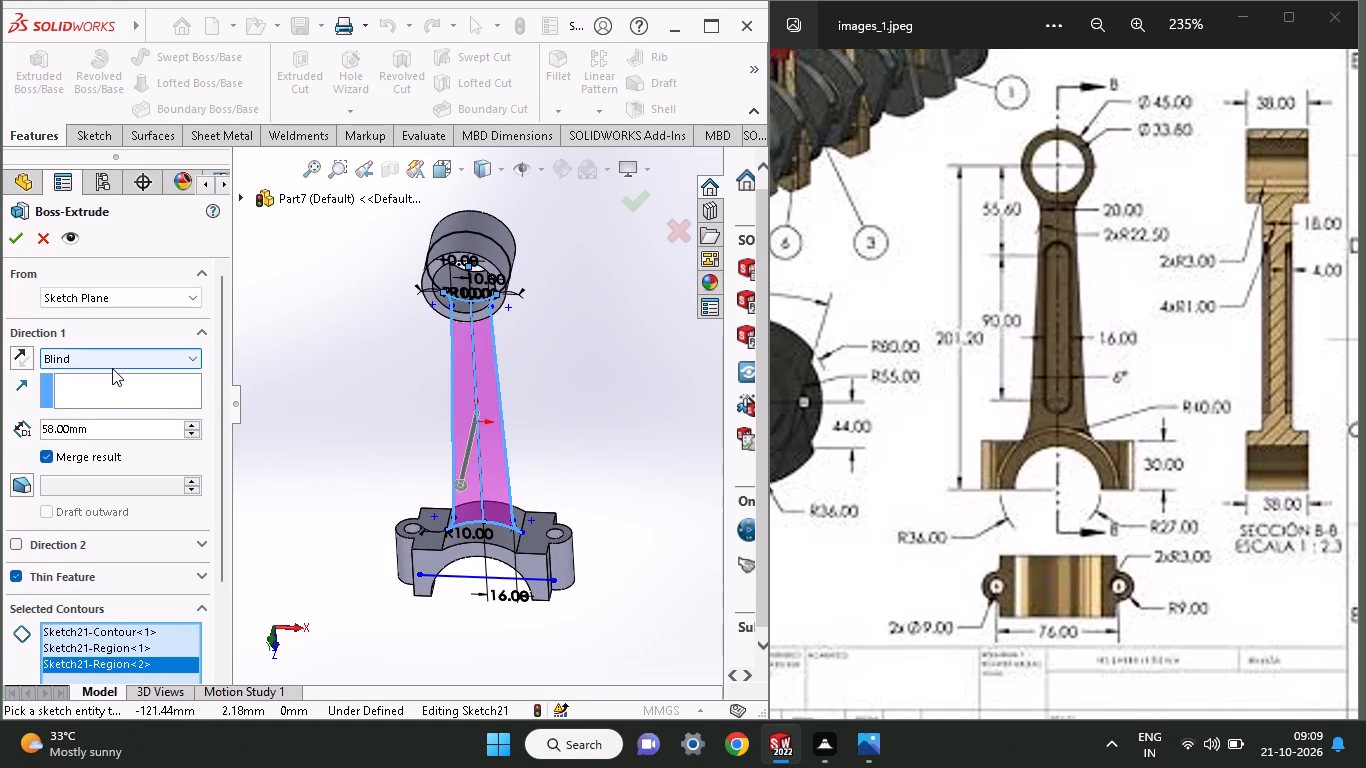
Remove the open outline contour from the extrude's selected contours, keeping the two shank regions.
{"action": "left_click", "coordinate": [112, 368]}
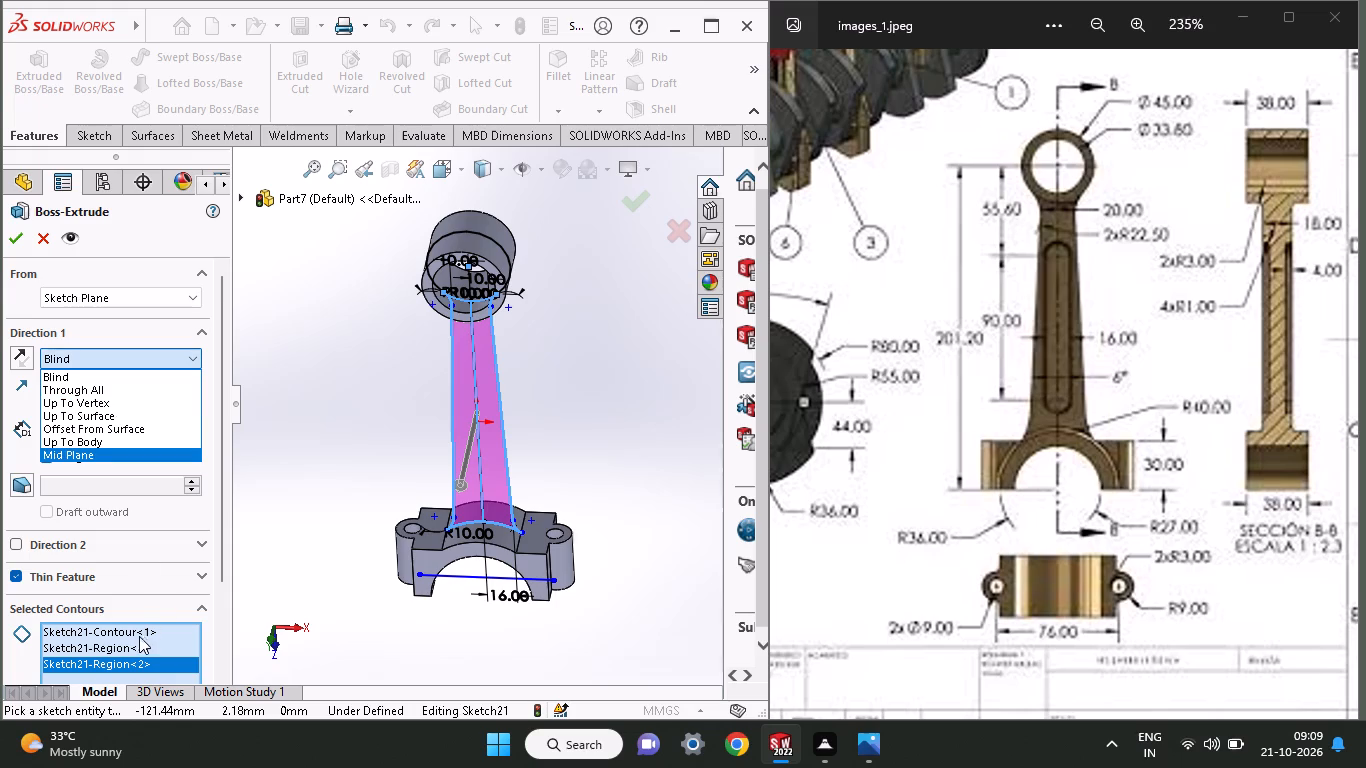
{"action": "right_click", "coordinate": [138, 631]}
{"action": "left_click", "coordinate": [140, 630]}
{"action": "left_click", "coordinate": [134, 631]}
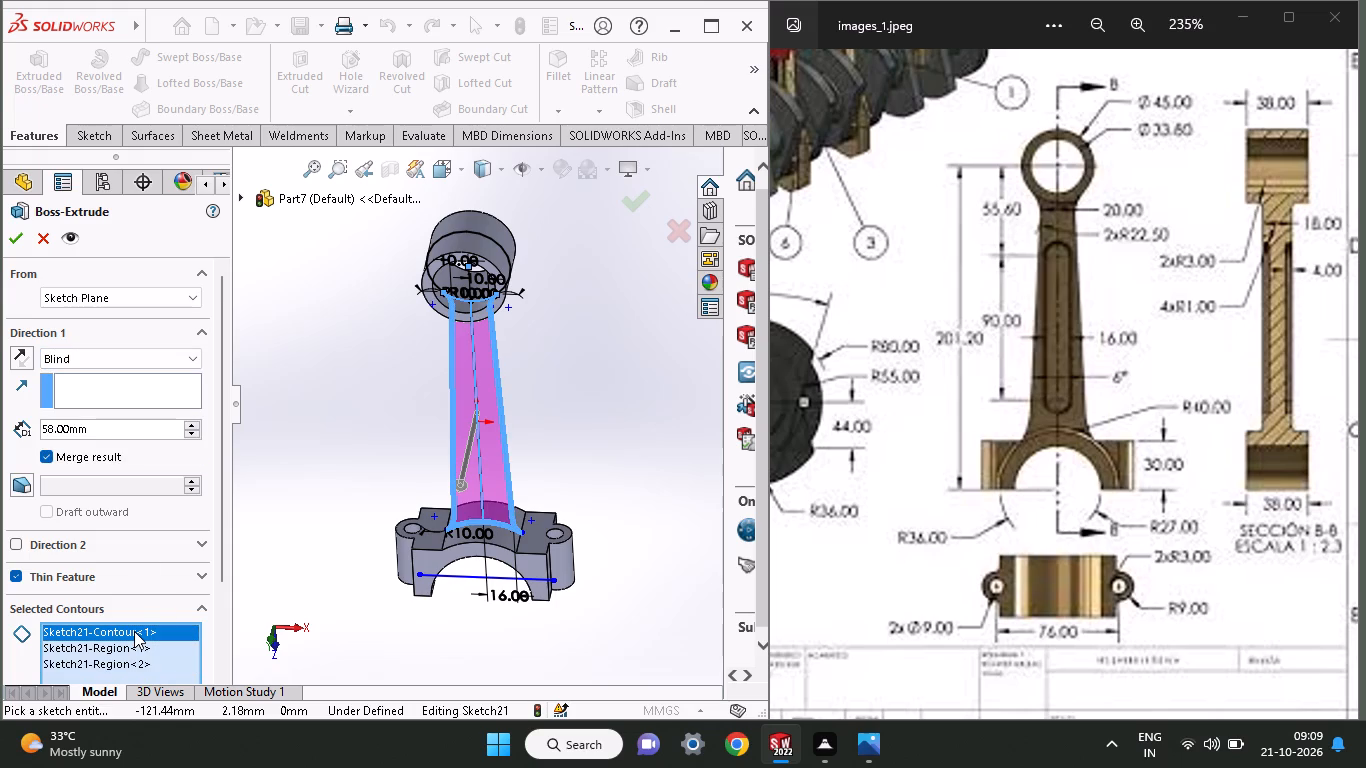
{"action": "right_click", "coordinate": [134, 631]}
{"action": "left_click", "coordinate": [173, 572]}
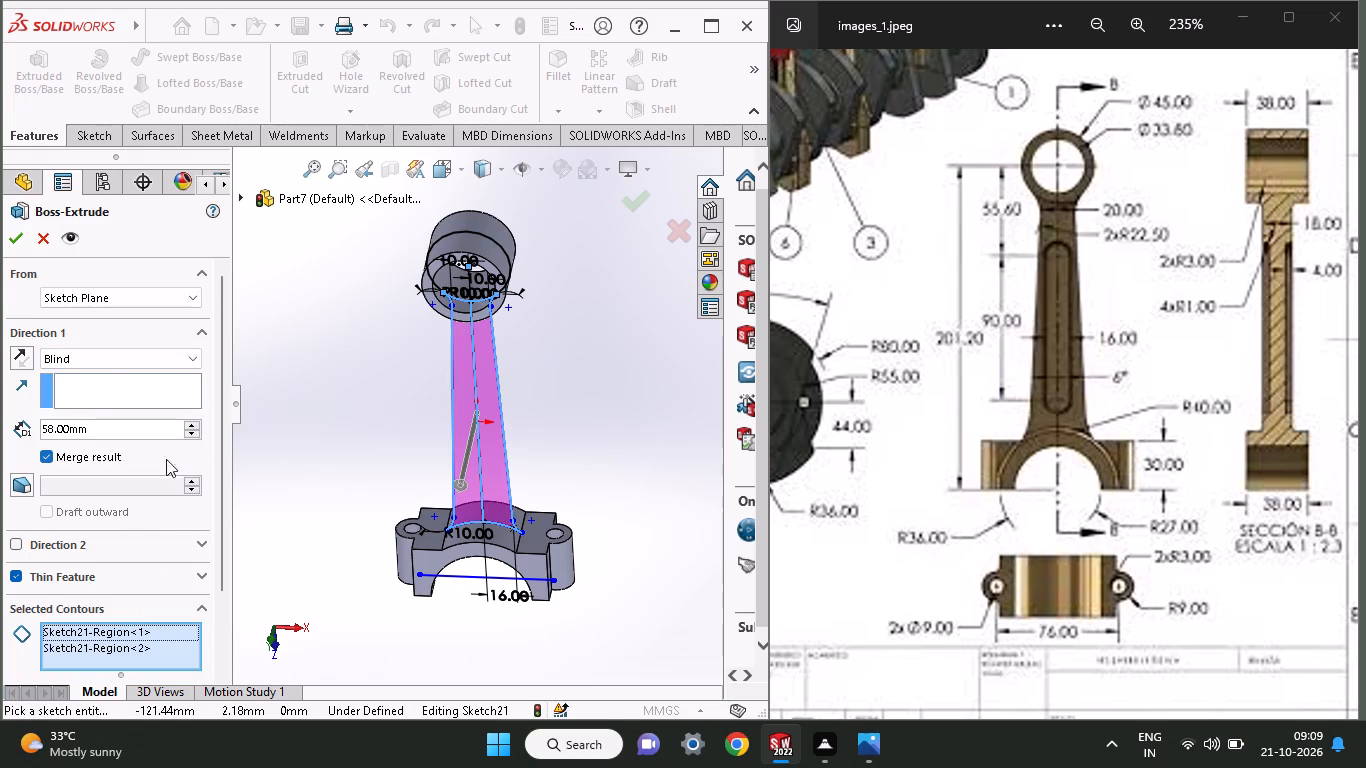
Set the shank extrude's end condition to Mid Plane.
{"action": "left_click", "coordinate": [107, 354]}
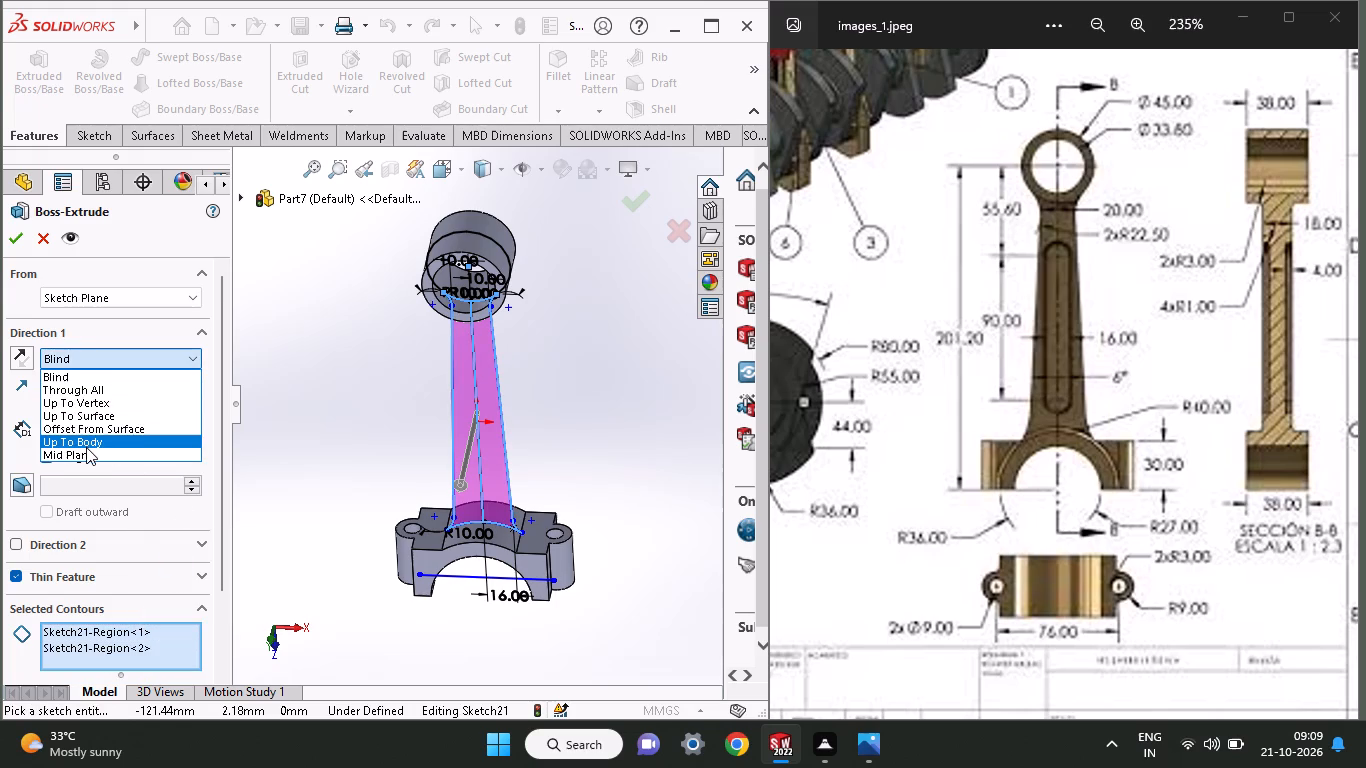
{"action": "left_click", "coordinate": [81, 456]}
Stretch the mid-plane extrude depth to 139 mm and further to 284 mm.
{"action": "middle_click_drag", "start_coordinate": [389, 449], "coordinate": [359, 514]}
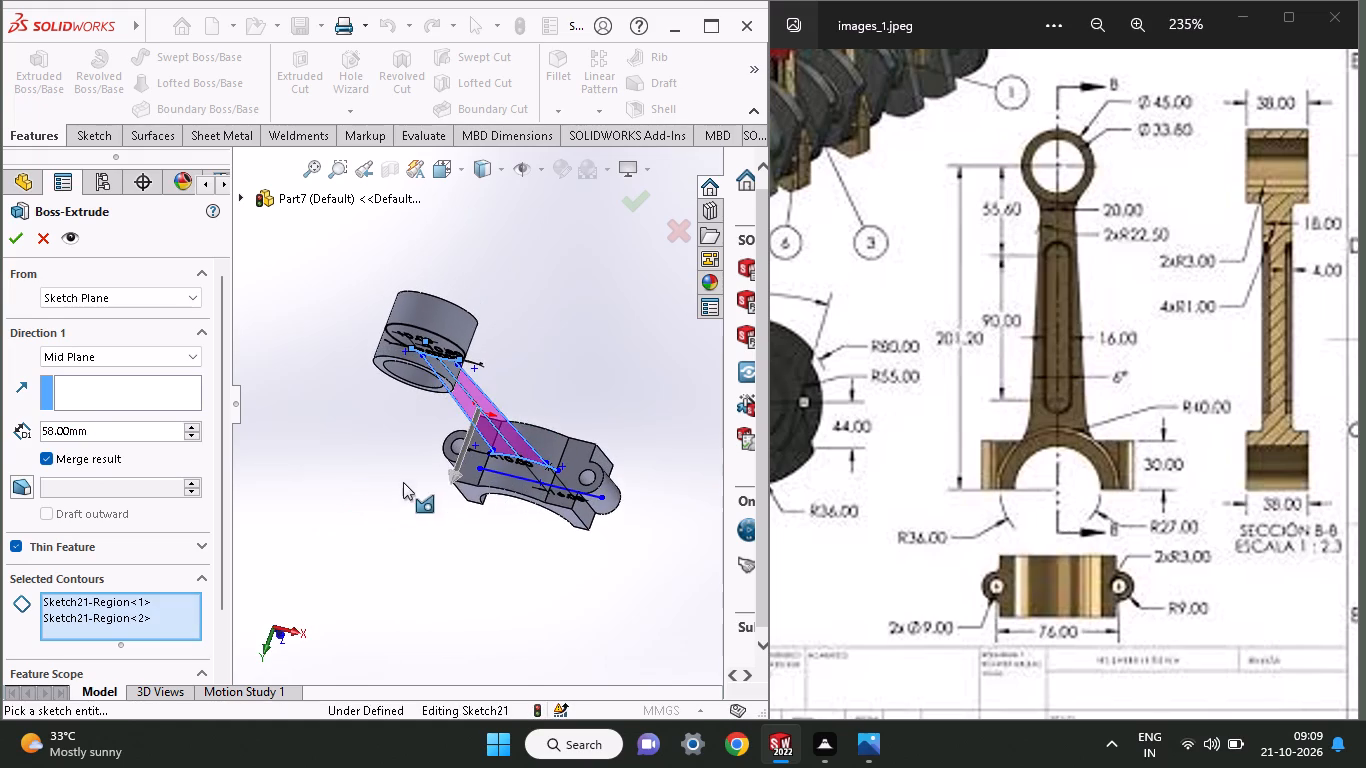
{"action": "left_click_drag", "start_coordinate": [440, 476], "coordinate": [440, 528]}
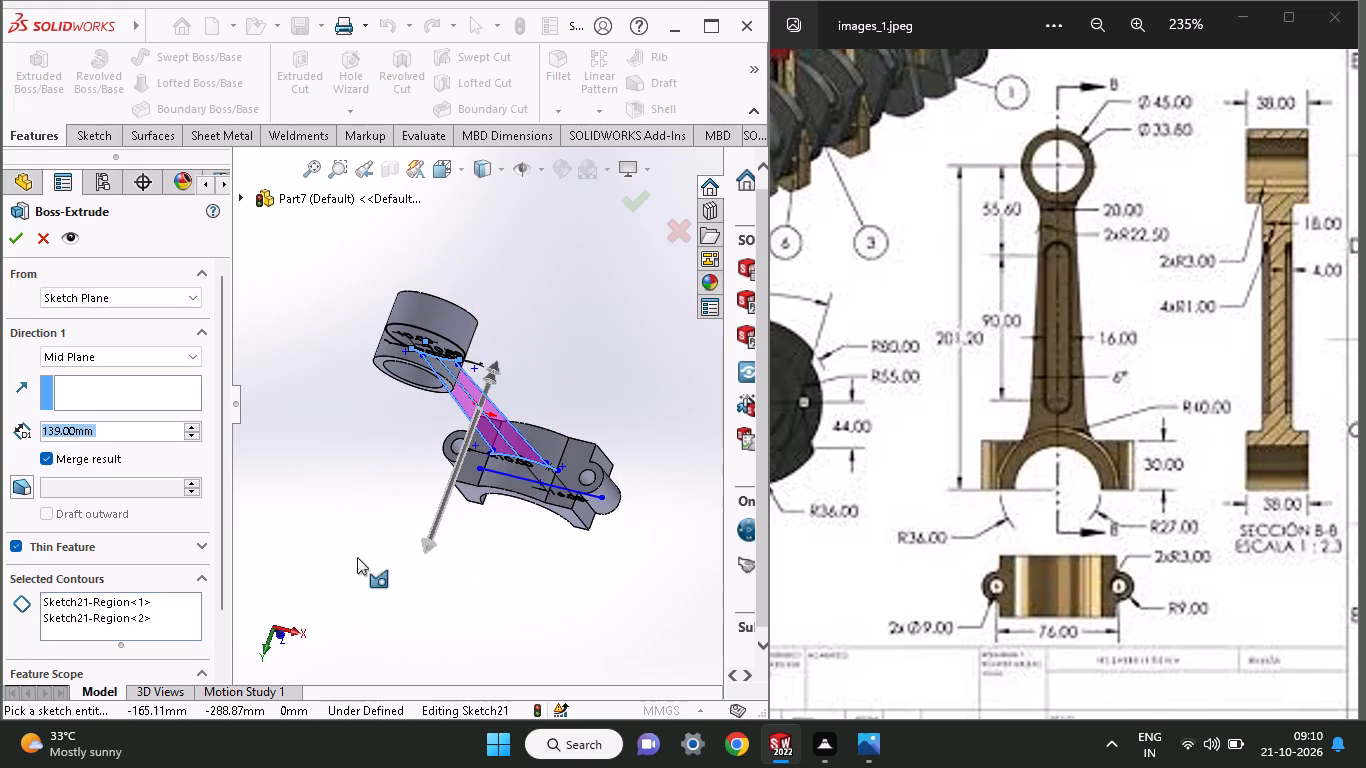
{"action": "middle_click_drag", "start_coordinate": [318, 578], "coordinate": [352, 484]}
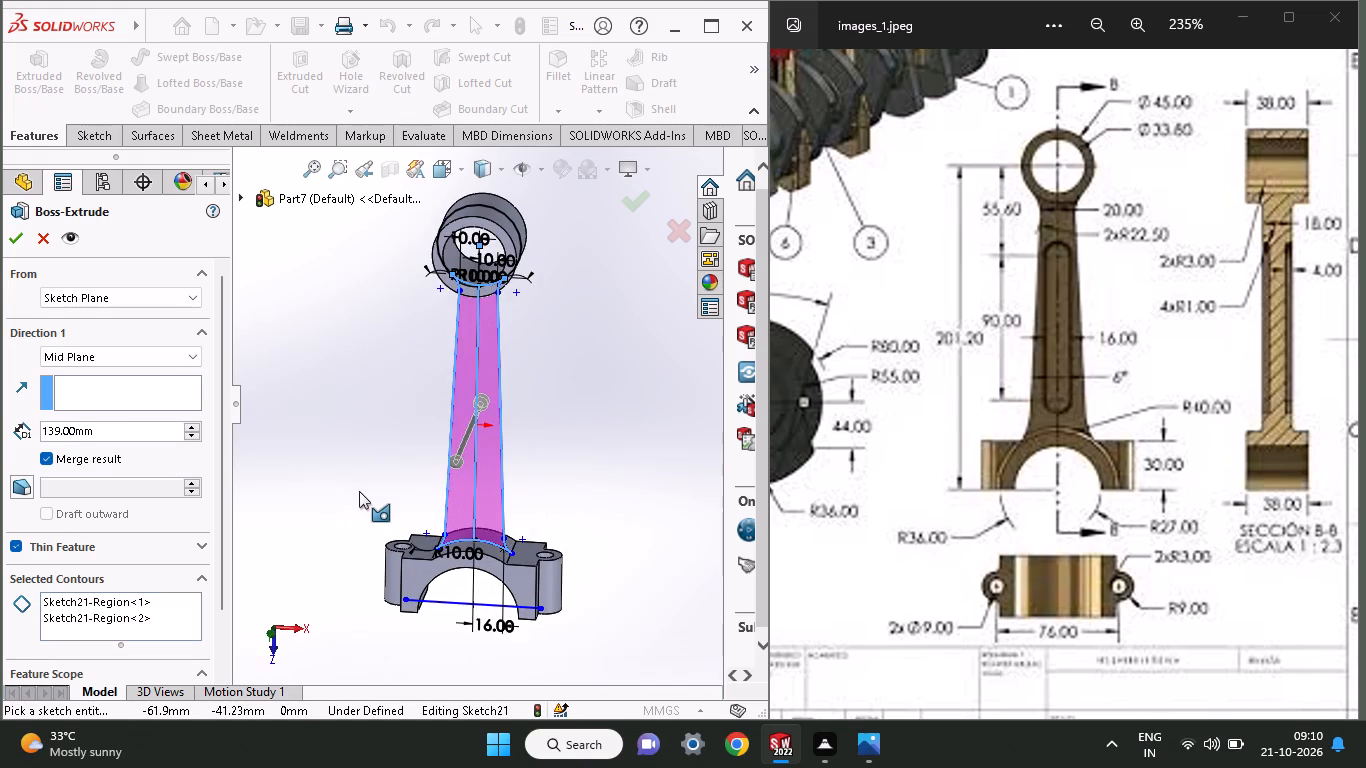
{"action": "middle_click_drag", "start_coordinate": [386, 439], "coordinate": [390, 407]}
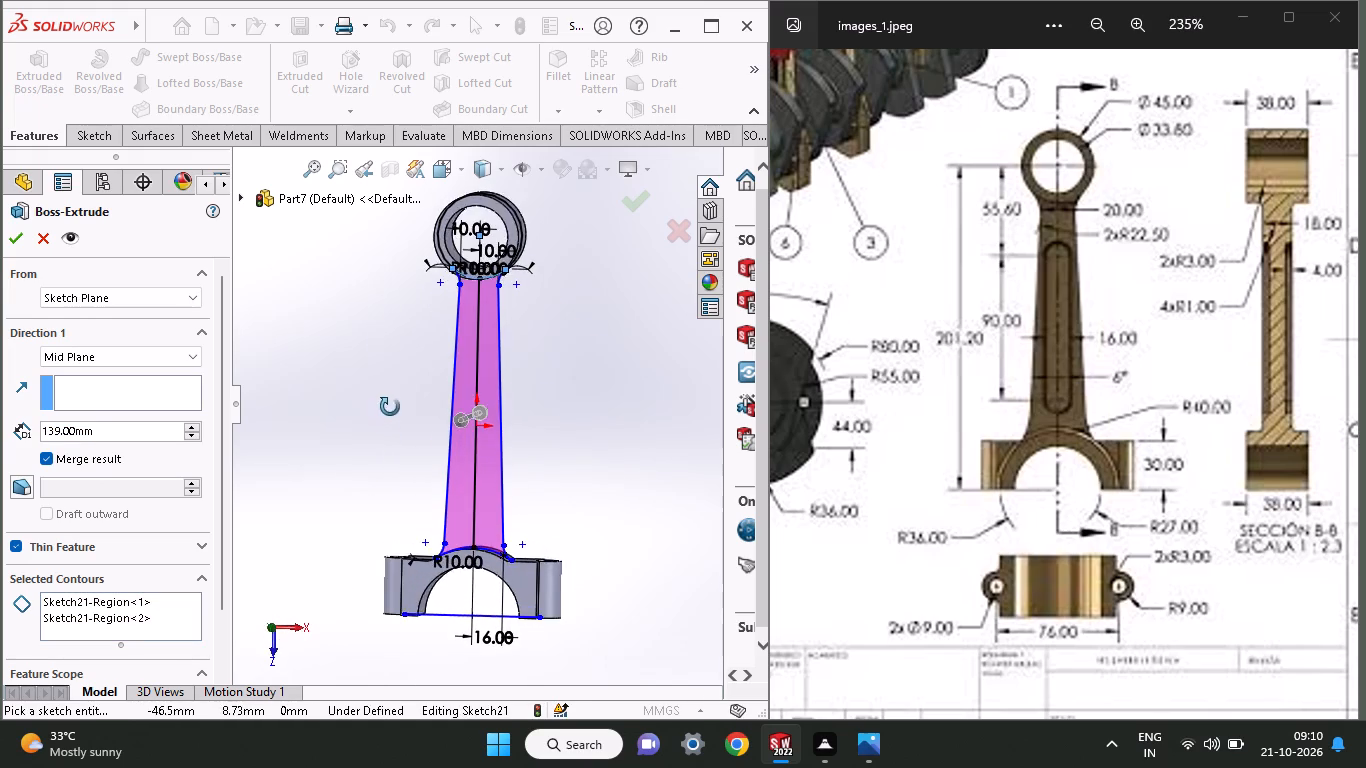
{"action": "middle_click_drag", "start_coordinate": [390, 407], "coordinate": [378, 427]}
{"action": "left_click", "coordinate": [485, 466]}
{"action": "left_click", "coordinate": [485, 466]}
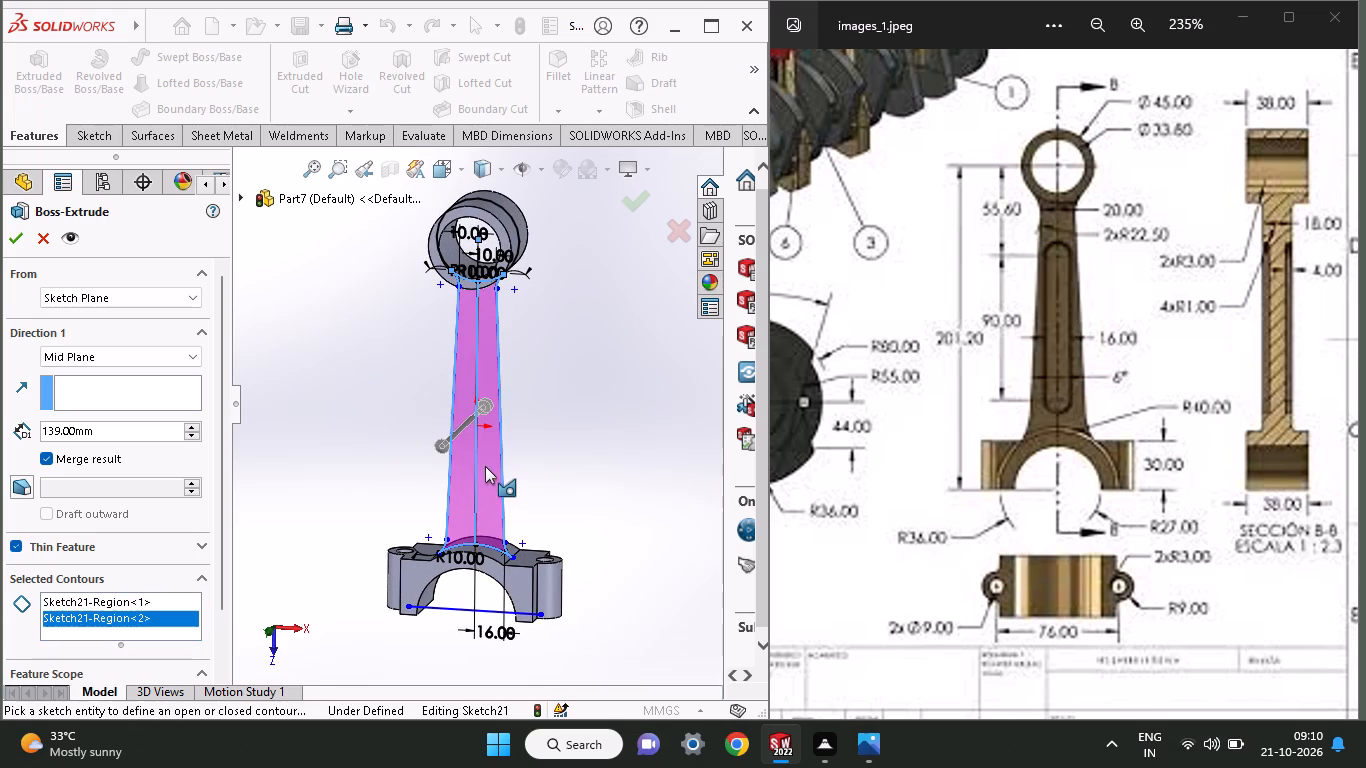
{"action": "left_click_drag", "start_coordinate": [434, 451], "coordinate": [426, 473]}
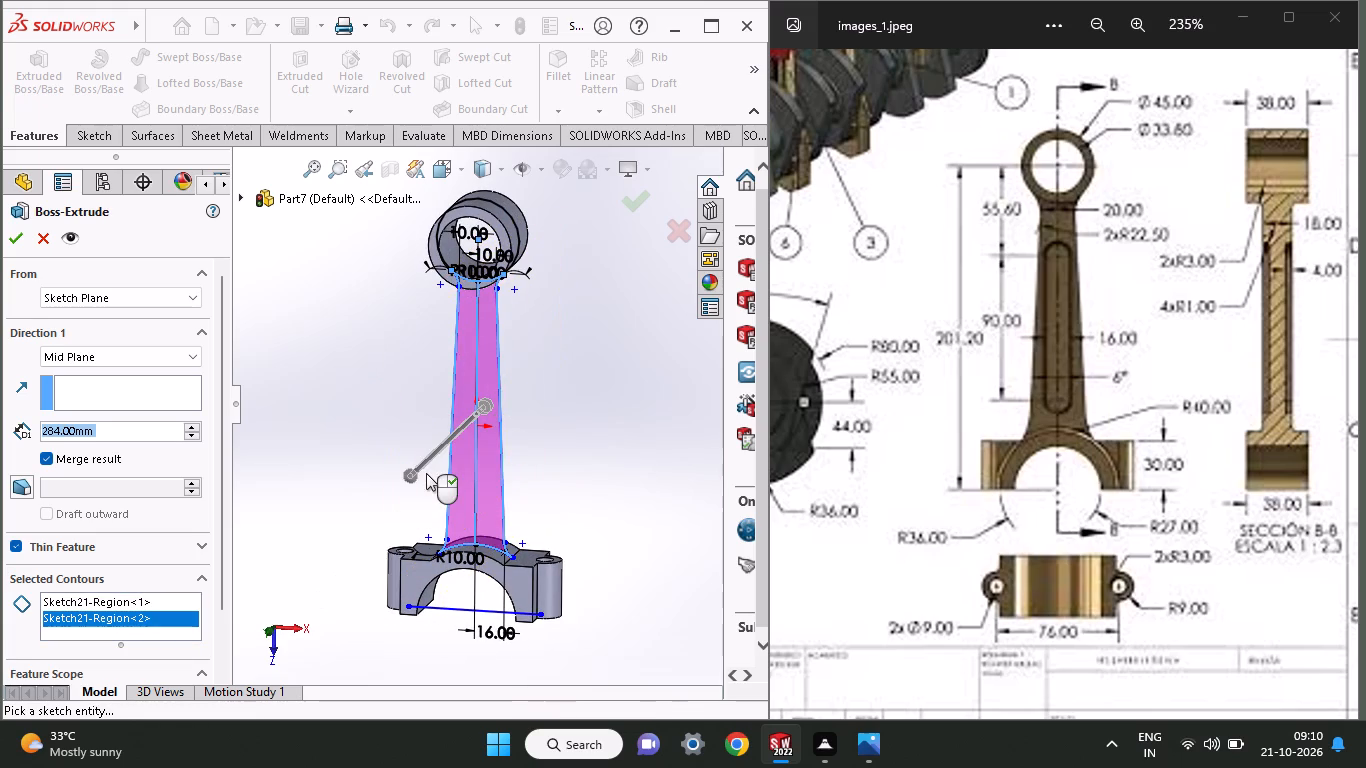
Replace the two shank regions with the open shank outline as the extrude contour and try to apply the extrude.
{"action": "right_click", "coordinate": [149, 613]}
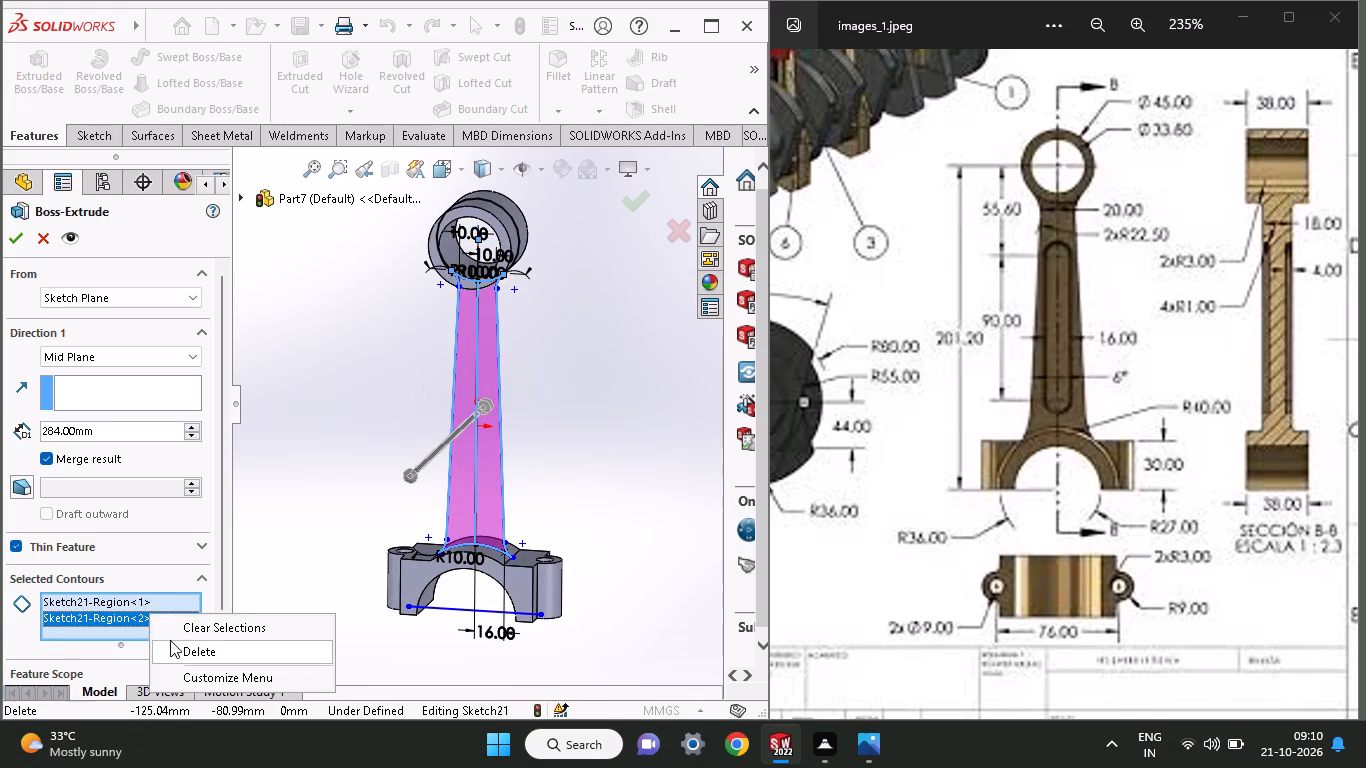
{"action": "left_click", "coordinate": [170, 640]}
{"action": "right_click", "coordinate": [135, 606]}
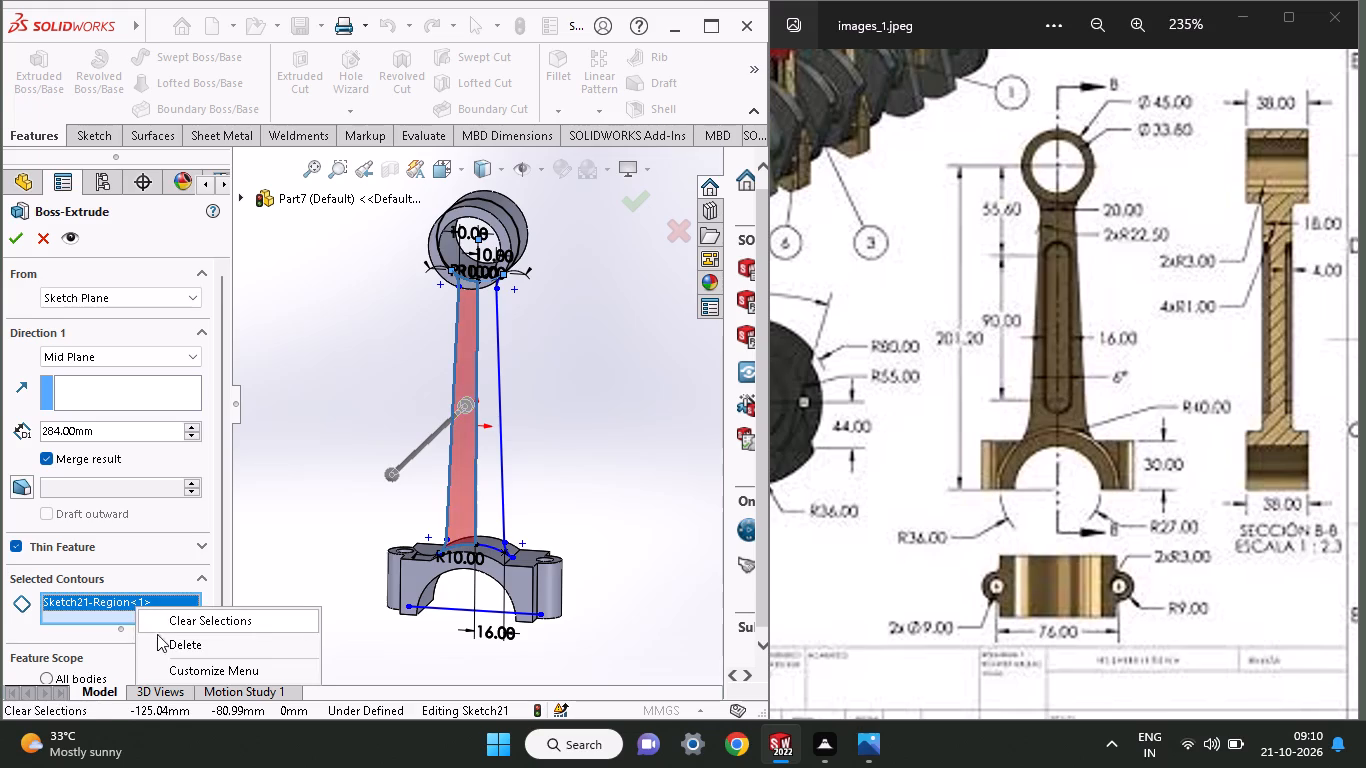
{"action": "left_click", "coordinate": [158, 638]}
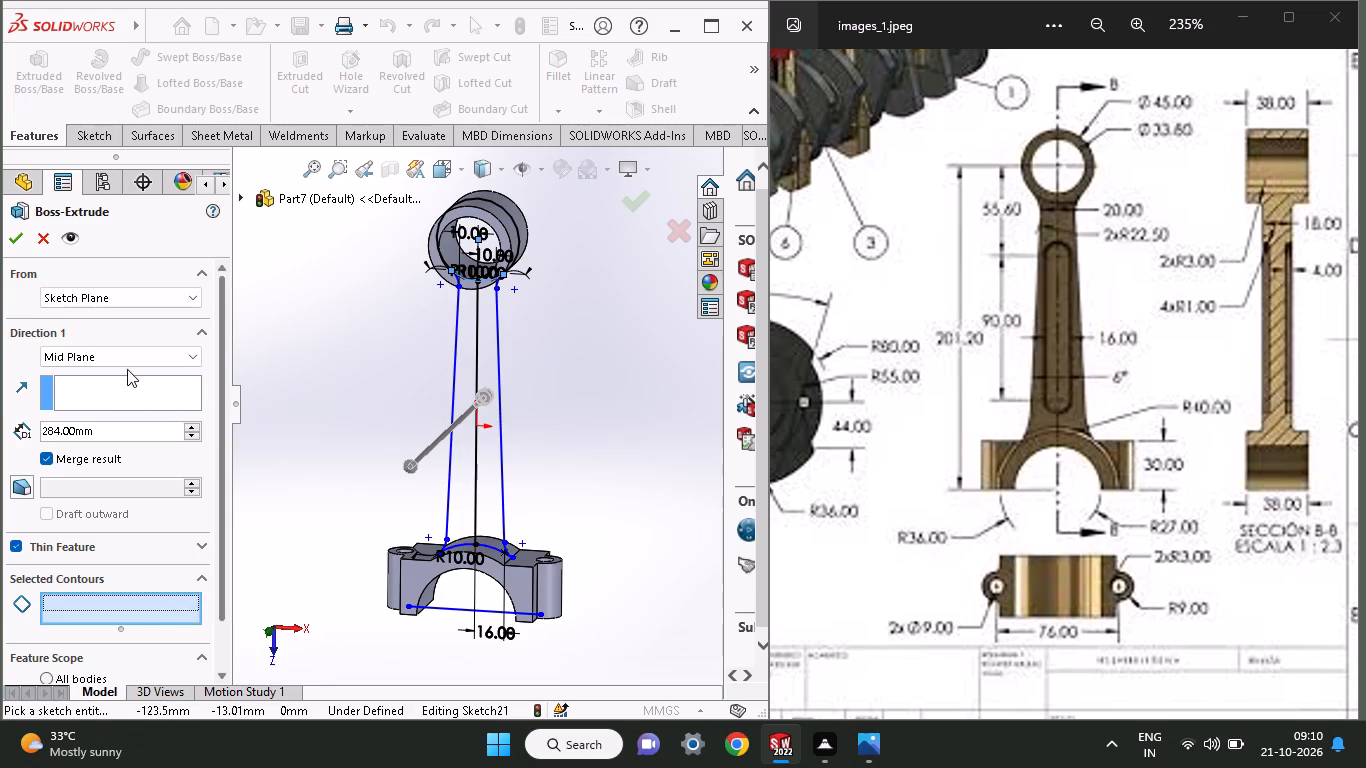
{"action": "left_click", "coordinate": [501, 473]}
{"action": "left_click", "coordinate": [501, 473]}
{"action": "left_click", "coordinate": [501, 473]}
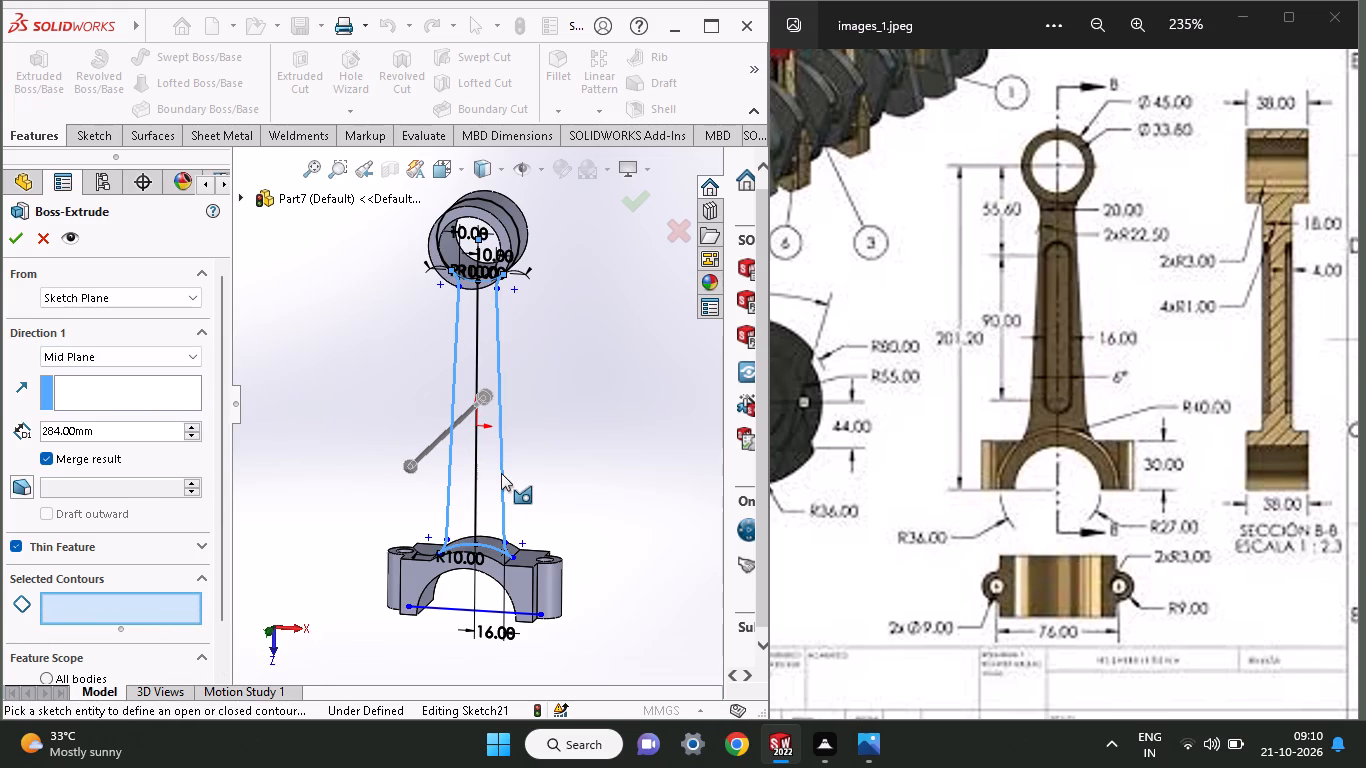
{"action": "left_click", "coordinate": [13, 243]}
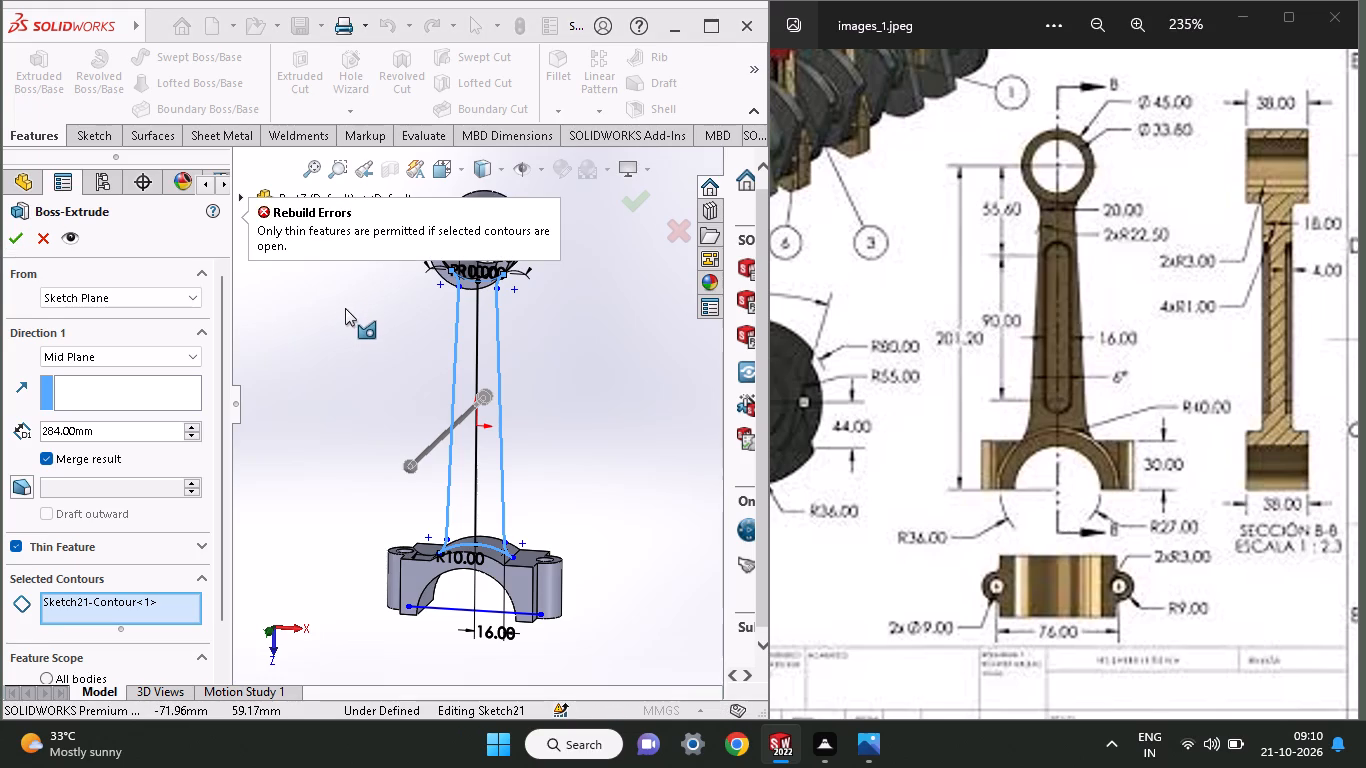
Reselect the shank regions on both sides of the centre line and remove the open outline from the extrude contours.
{"action": "left_click", "coordinate": [17, 541]}
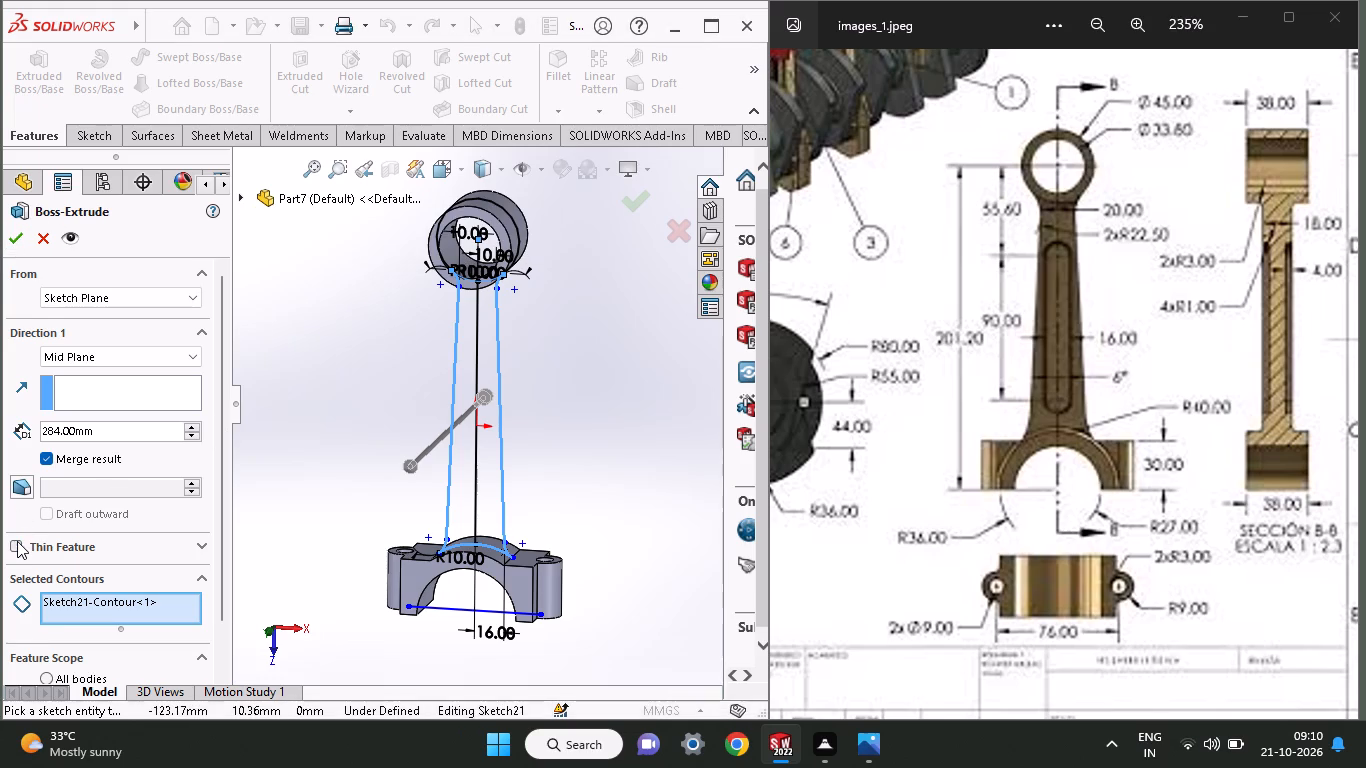
{"action": "left_click", "coordinate": [496, 465]}
{"action": "left_click", "coordinate": [485, 470]}
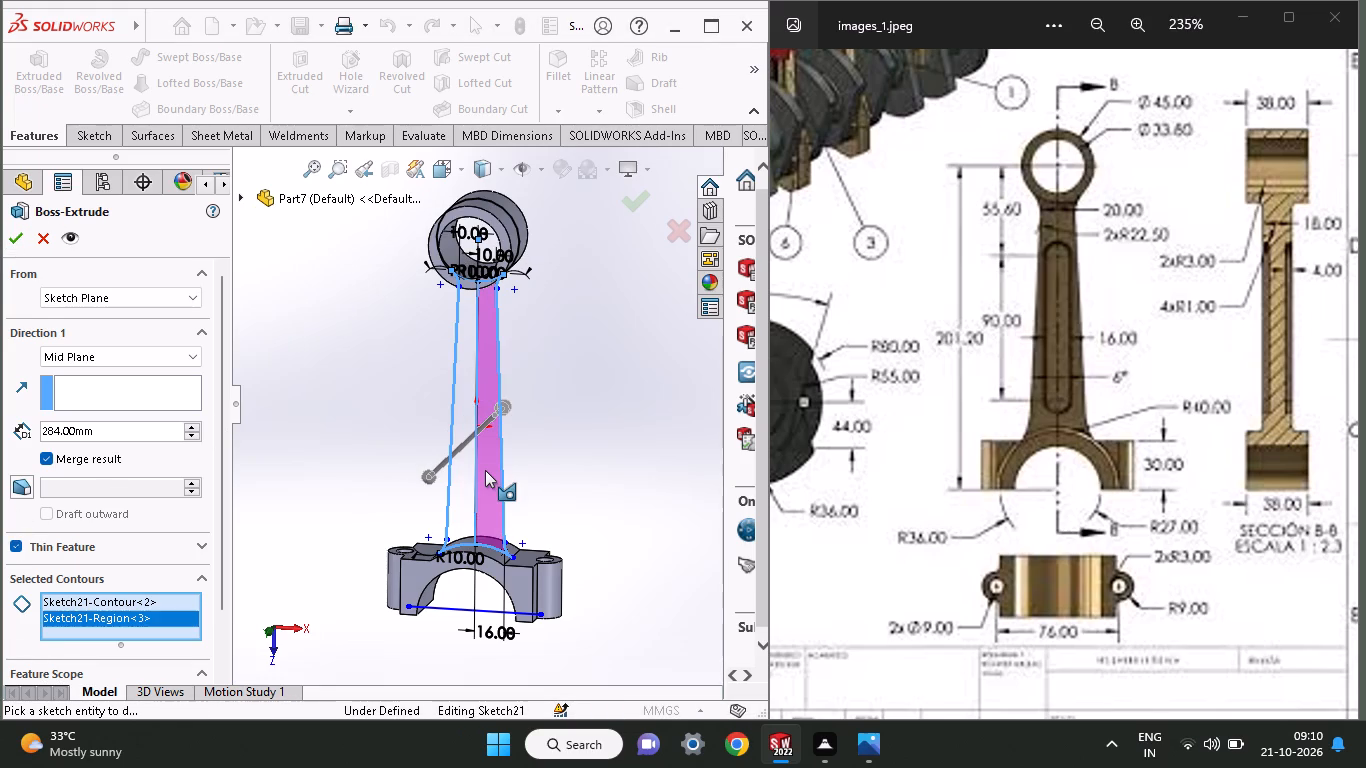
{"action": "left_click", "coordinate": [467, 381]}
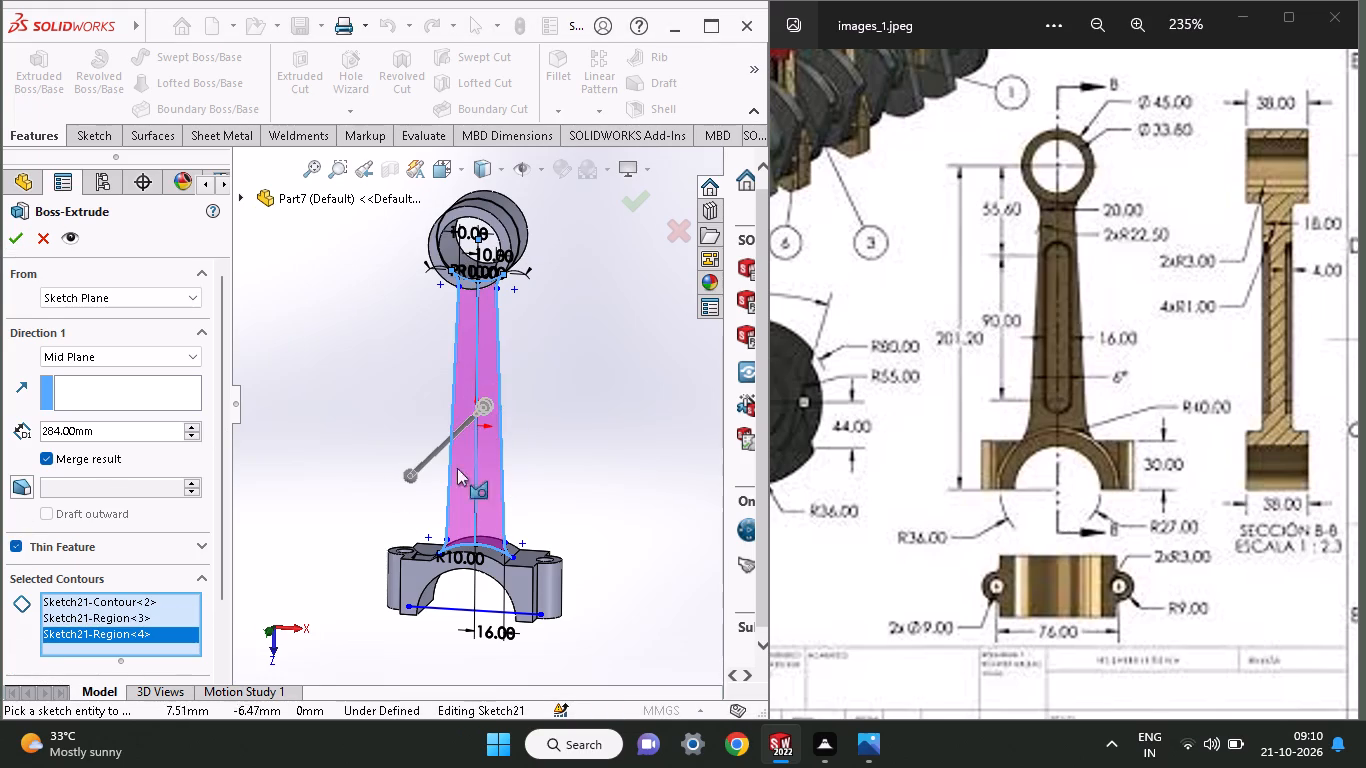
{"action": "right_click", "coordinate": [110, 600]}
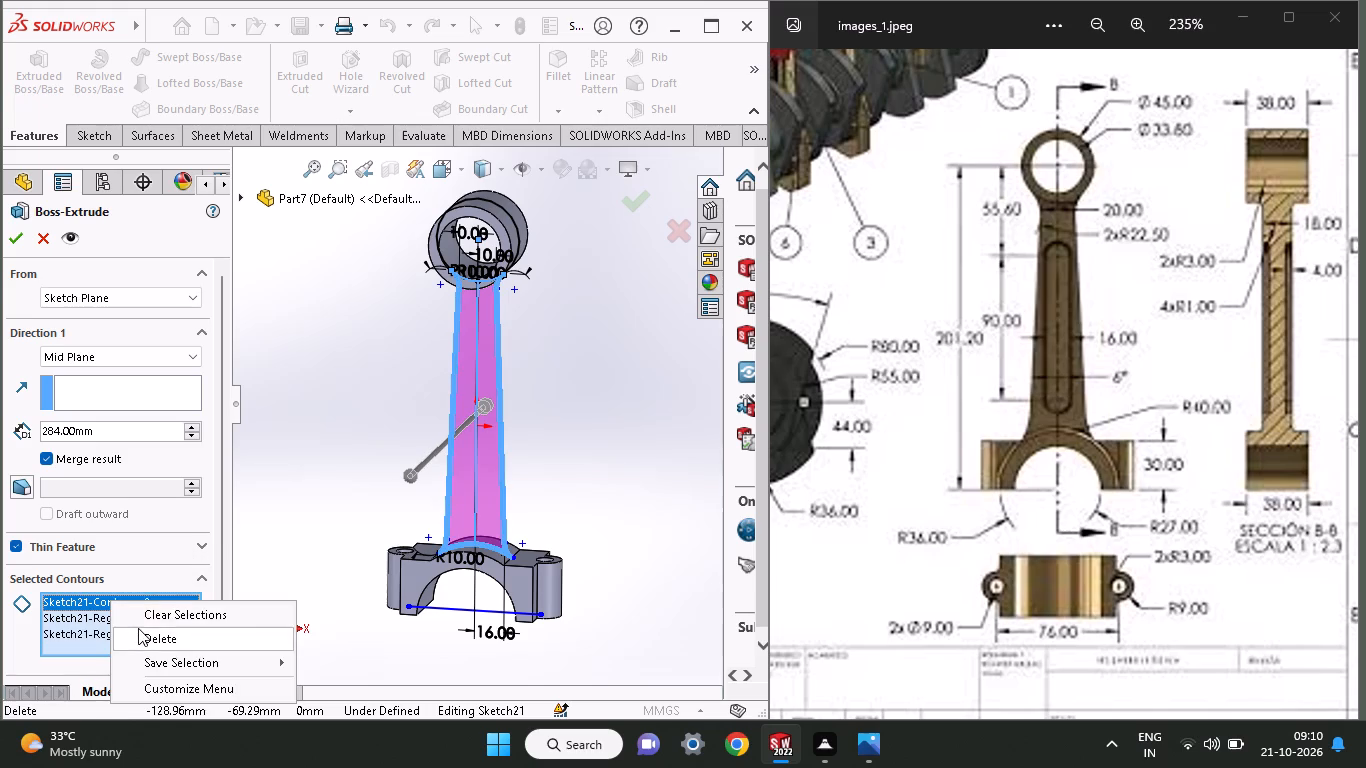
{"action": "left_click", "coordinate": [138, 628]}
Stretch the extrude depth to 416 mm and turn off the Thin Feature option so the shank is solid.
{"action": "left_click_drag", "start_coordinate": [413, 473], "coordinate": [396, 500]}
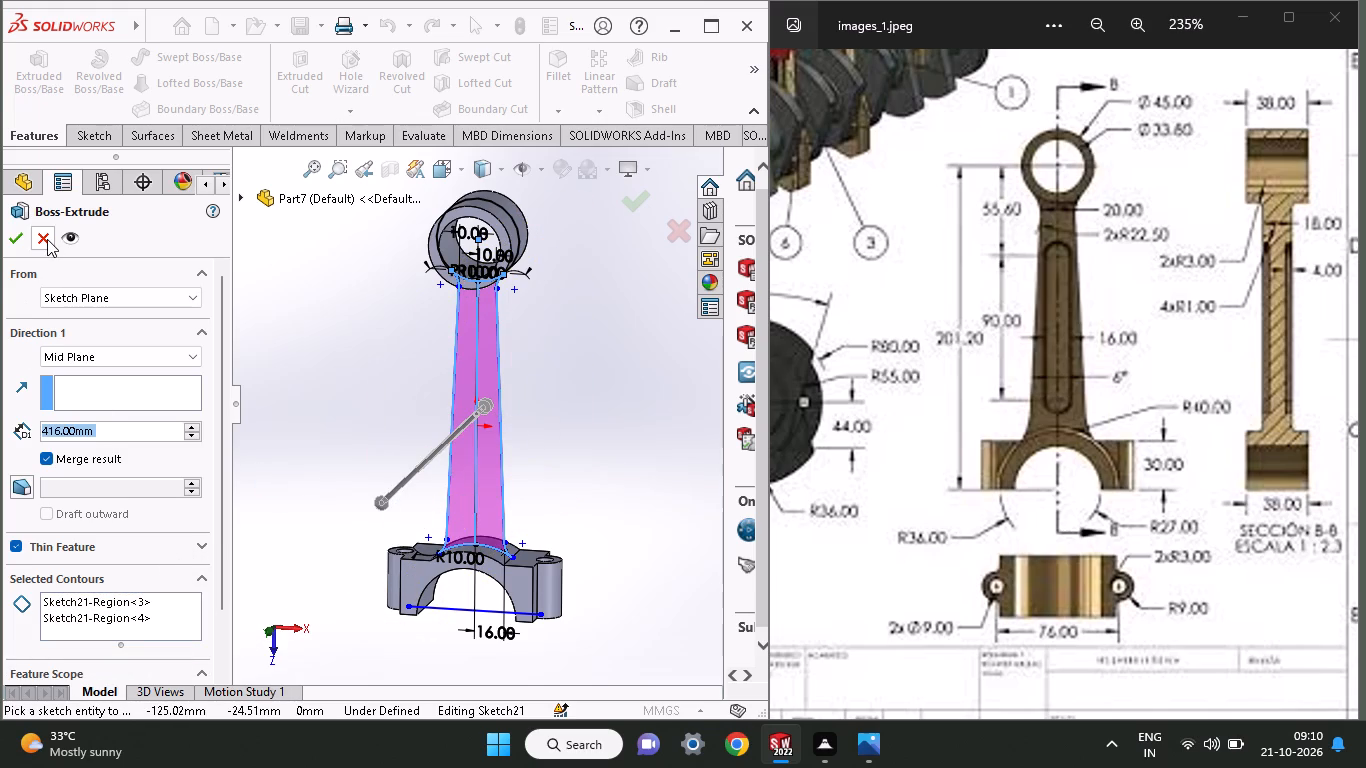
{"action": "left_click", "coordinate": [19, 548]}
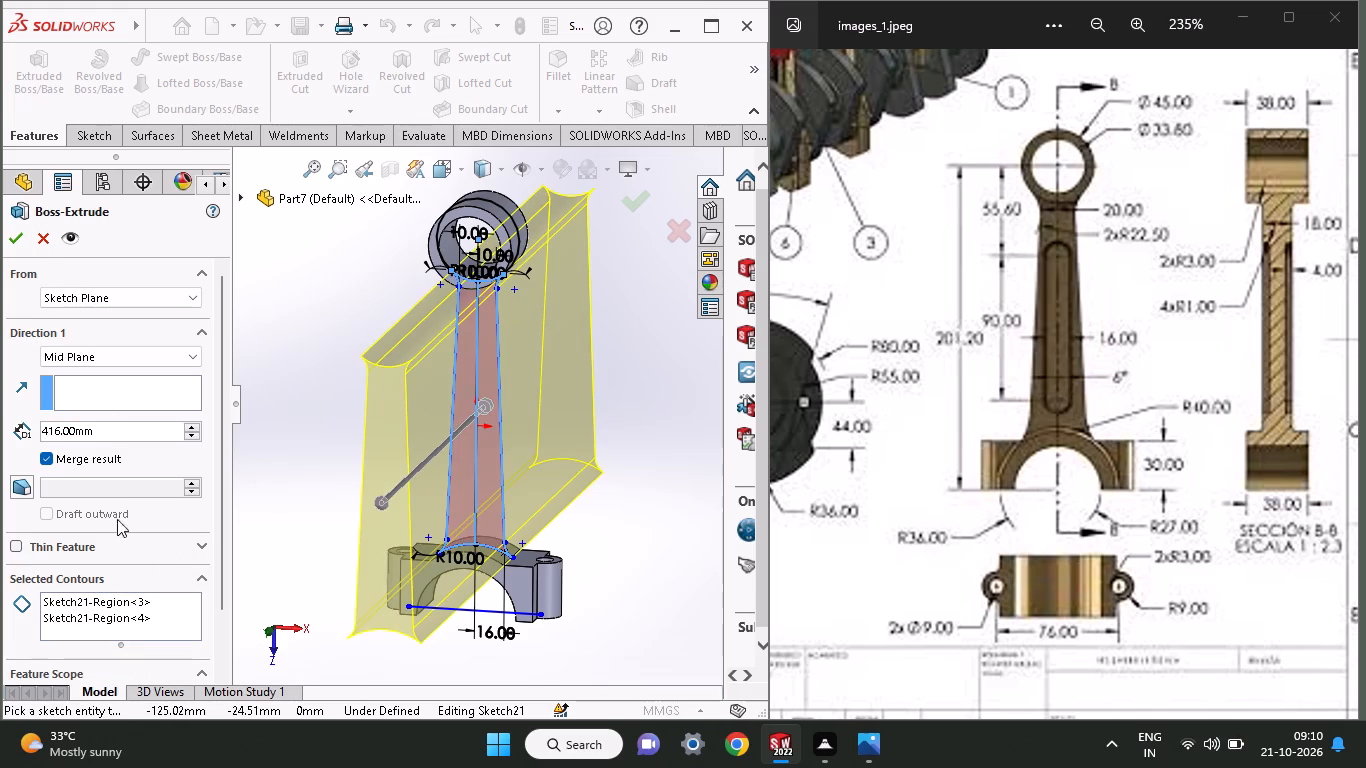
Set the mid-plane extrude depth of the shank to 18 mm and apply the extrusion.
{"action": "left_click_drag", "start_coordinate": [133, 425], "coordinate": [9, 448]}
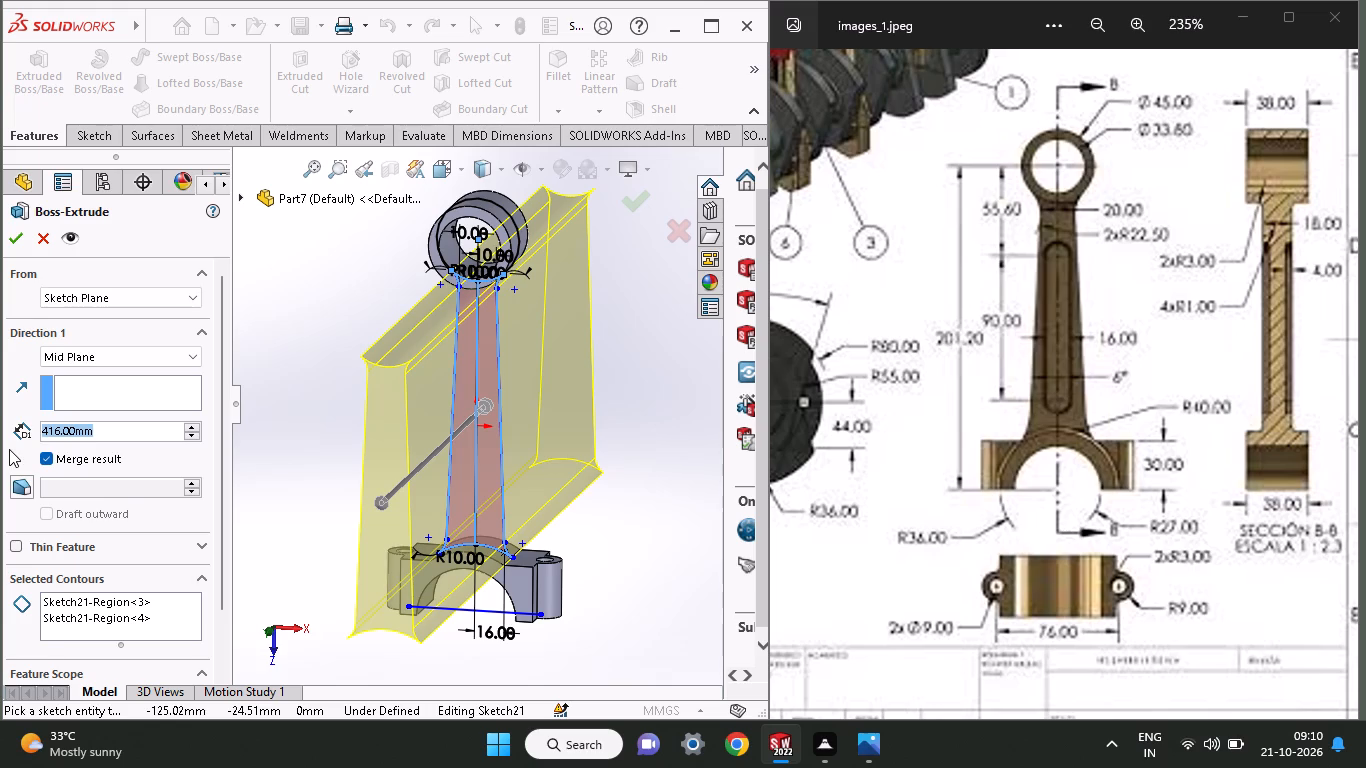
{"action": "type", "text": "18"}
{"action": "key", "text": "Return"}
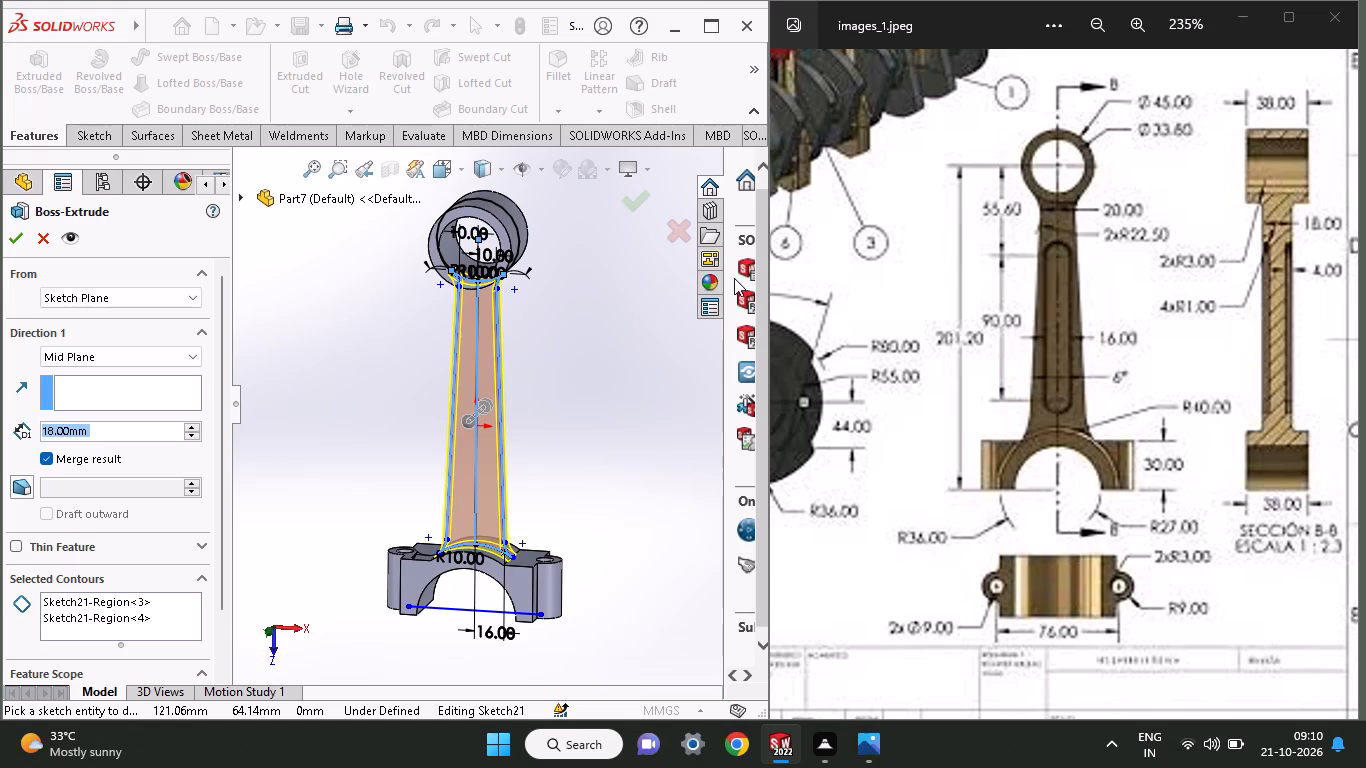
{"action": "middle_click_drag", "start_coordinate": [1264, 243], "coordinate": [1174, 348]}
{"action": "middle_click_drag", "start_coordinate": [1248, 259], "coordinate": [1167, 330]}
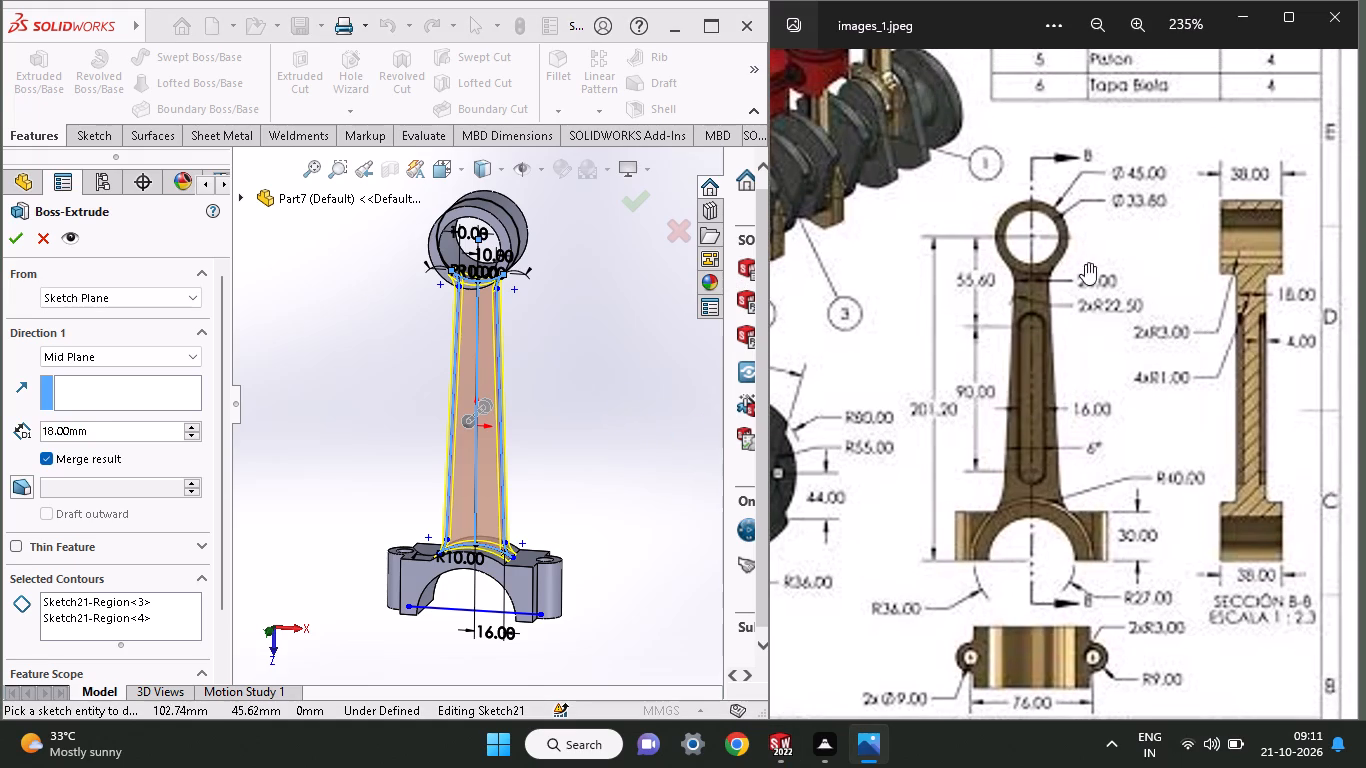
{"action": "middle_click_drag", "start_coordinate": [1042, 248], "coordinate": [1076, 364]}
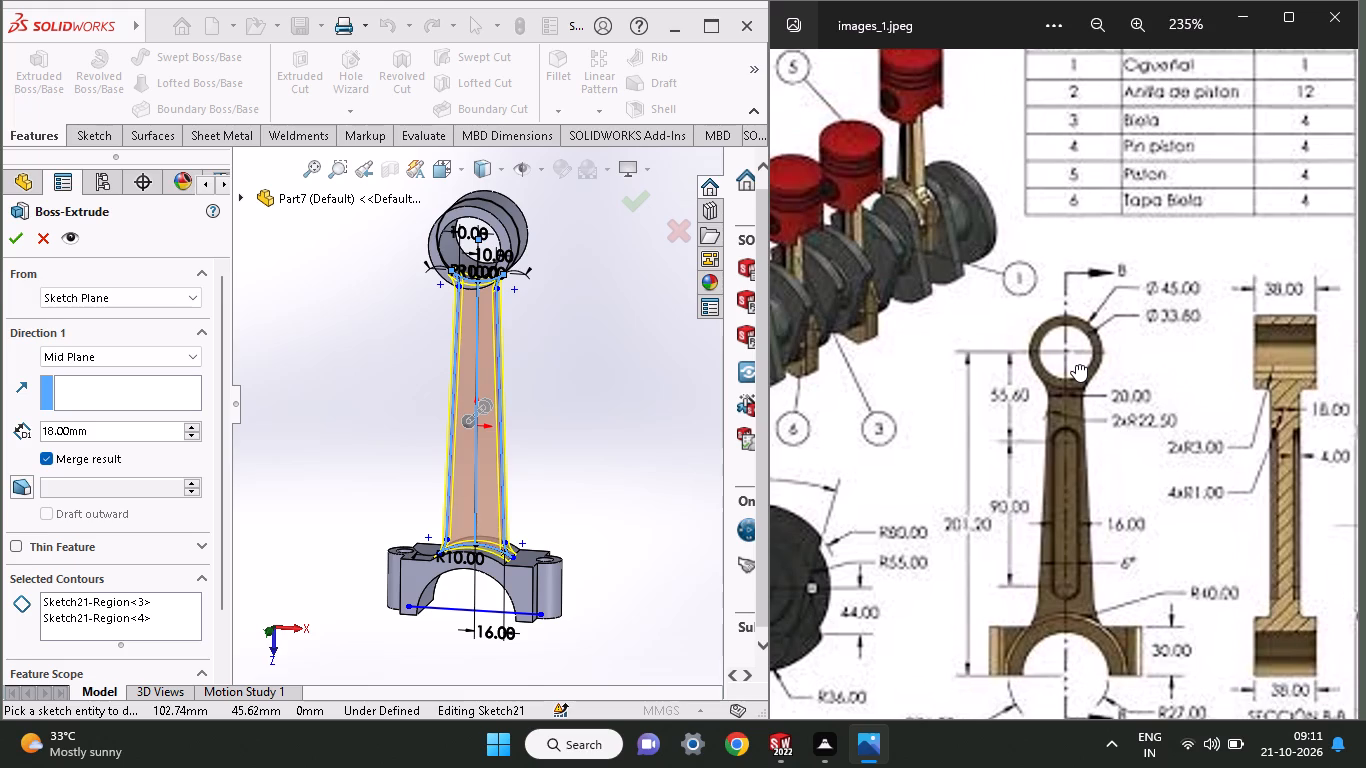
{"action": "middle_click_drag", "start_coordinate": [1076, 364], "coordinate": [1049, 233]}
{"action": "middle_click_drag", "start_coordinate": [600, 394], "coordinate": [469, 414]}
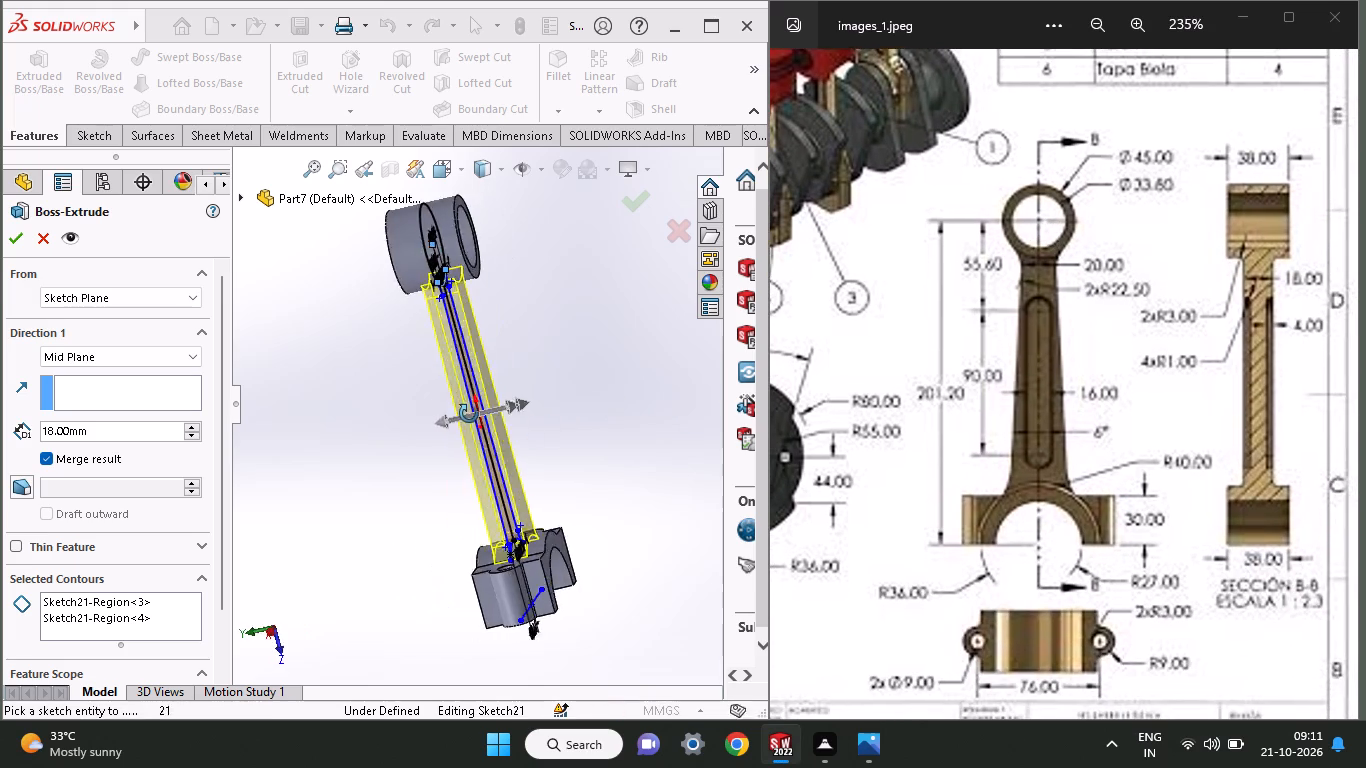
{"action": "middle_click_drag", "start_coordinate": [469, 414], "coordinate": [498, 406]}
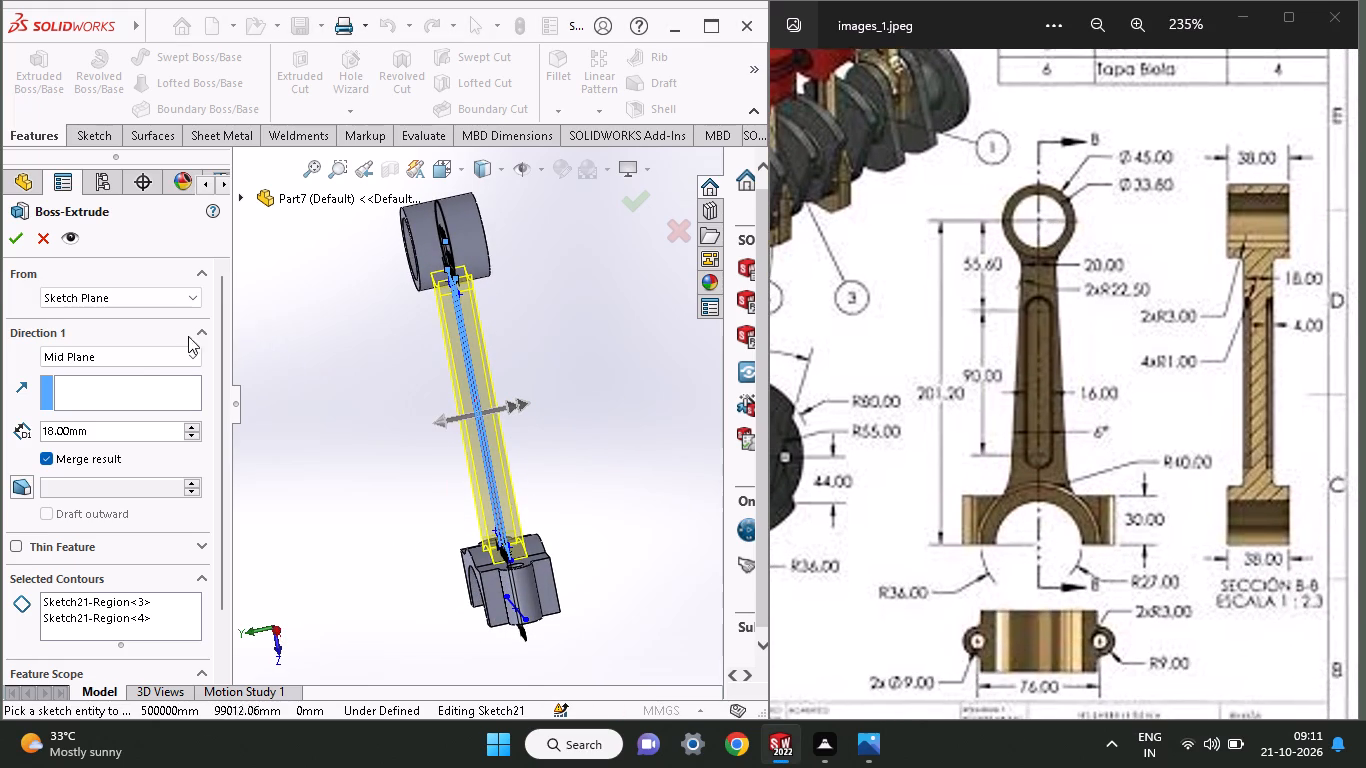
{"action": "left_click", "coordinate": [4, 237]}
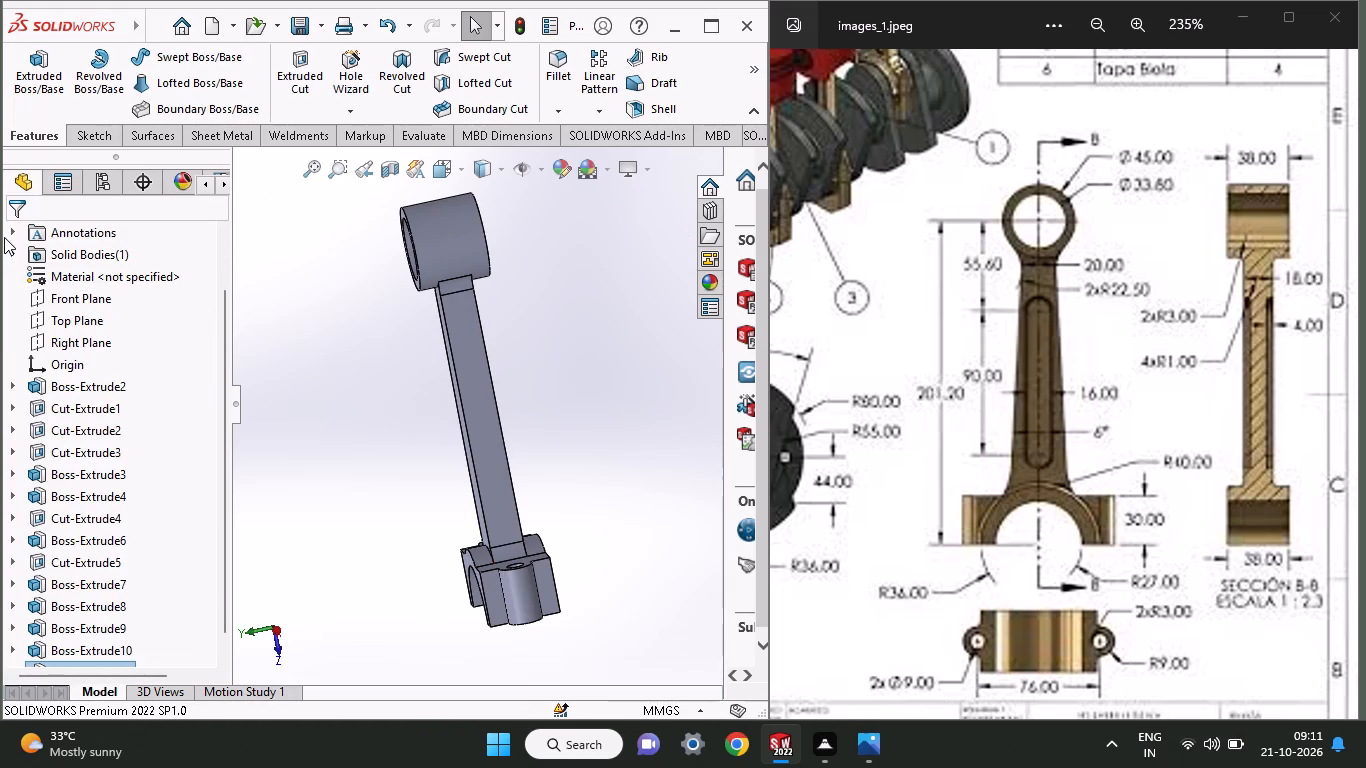
Examine the extruded shank from several sides and compare it with the connecting rod views in the drawing.
{"action": "middle_click_drag", "start_coordinate": [408, 505], "coordinate": [391, 470]}
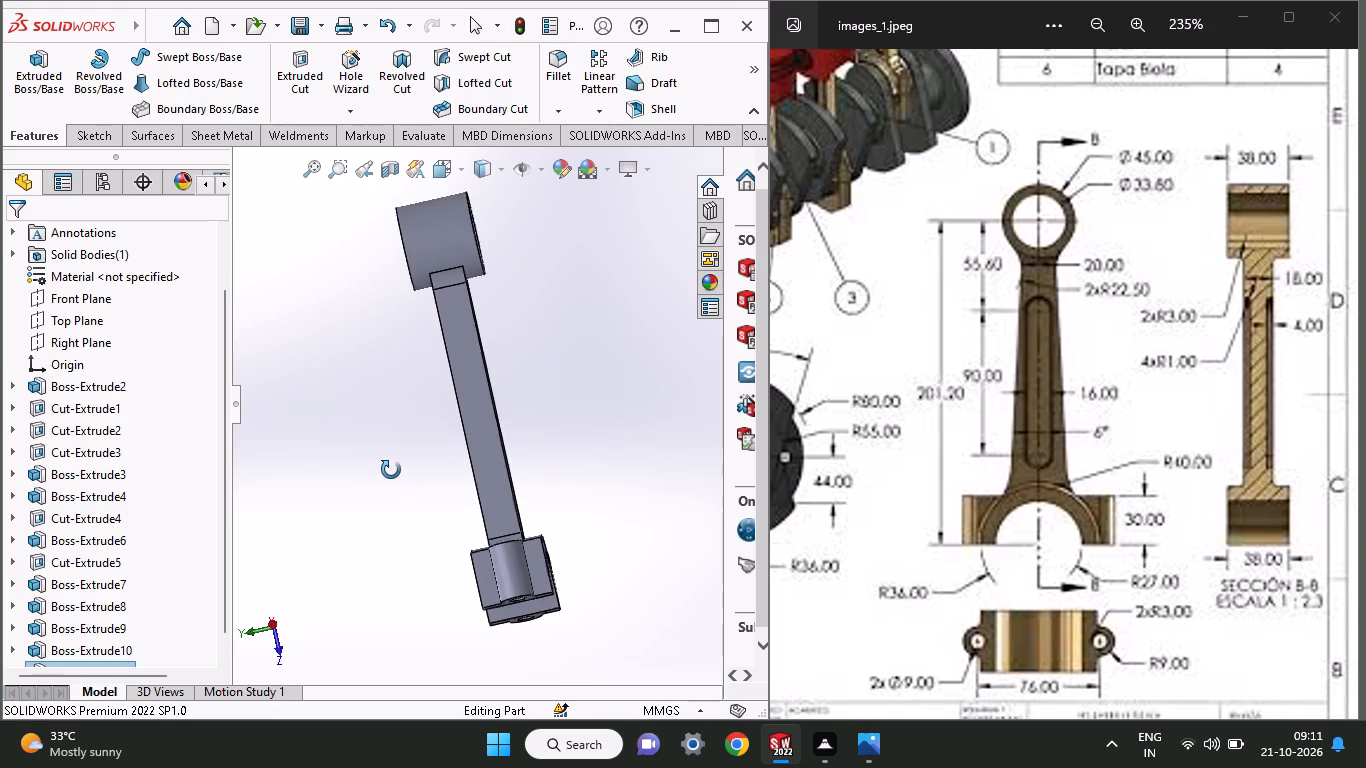
{"action": "middle_click_drag", "start_coordinate": [391, 470], "coordinate": [391, 482]}
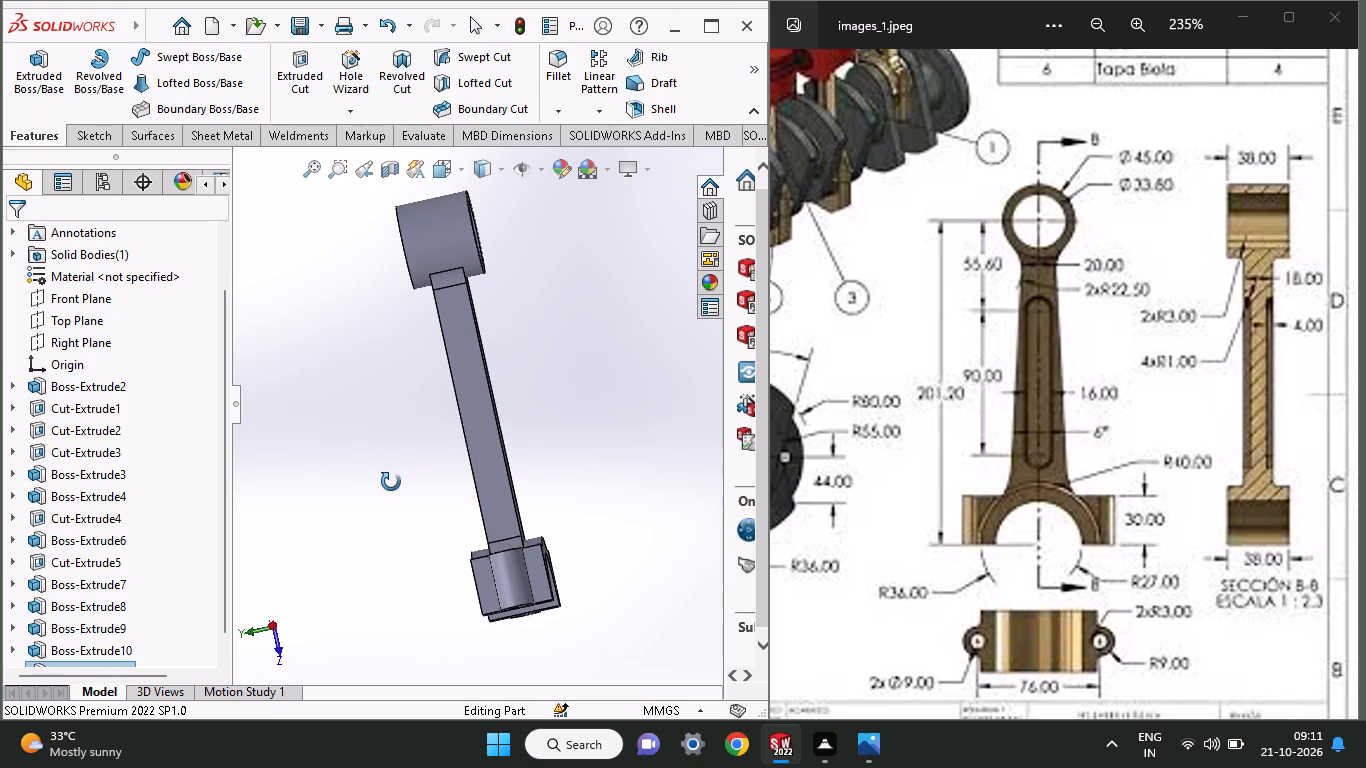
{"action": "middle_click_drag", "start_coordinate": [391, 482], "coordinate": [451, 487]}
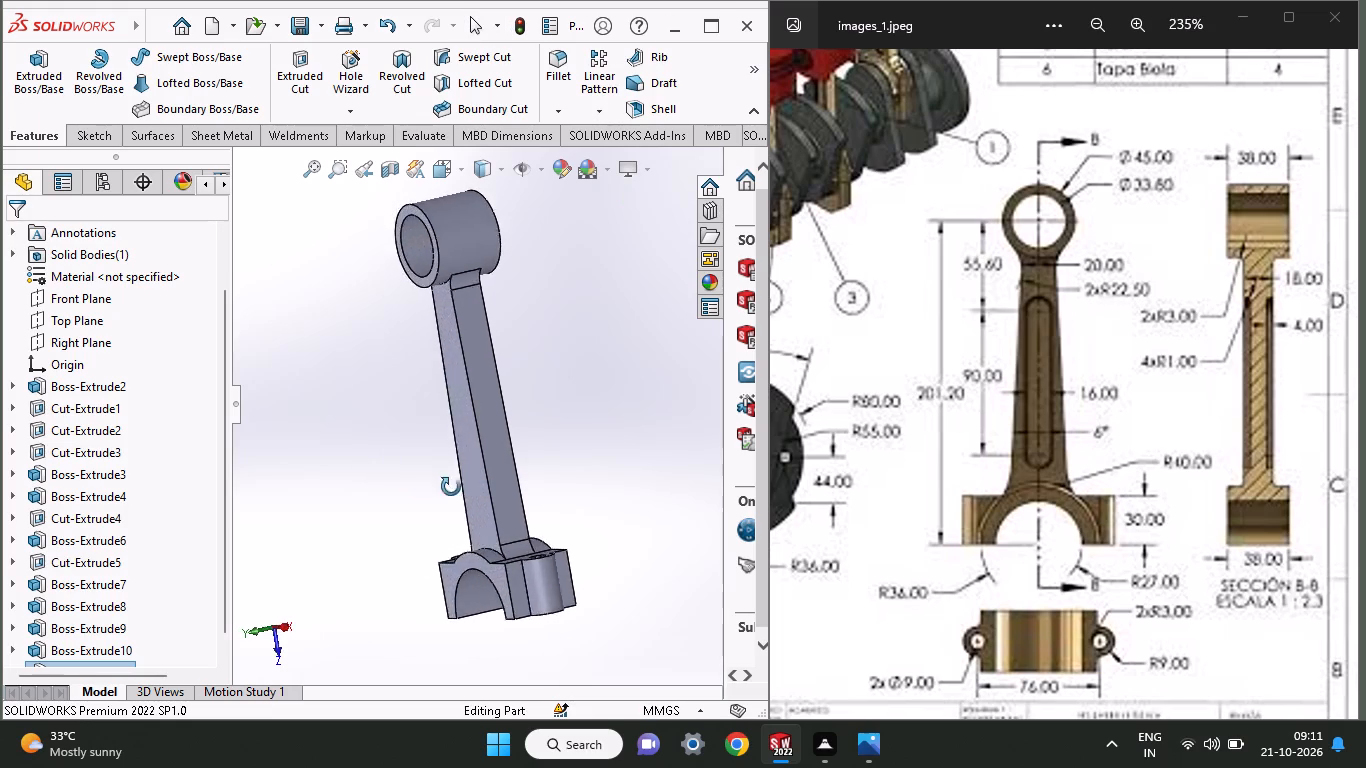
{"action": "middle_click_drag", "start_coordinate": [451, 487], "coordinate": [452, 458]}
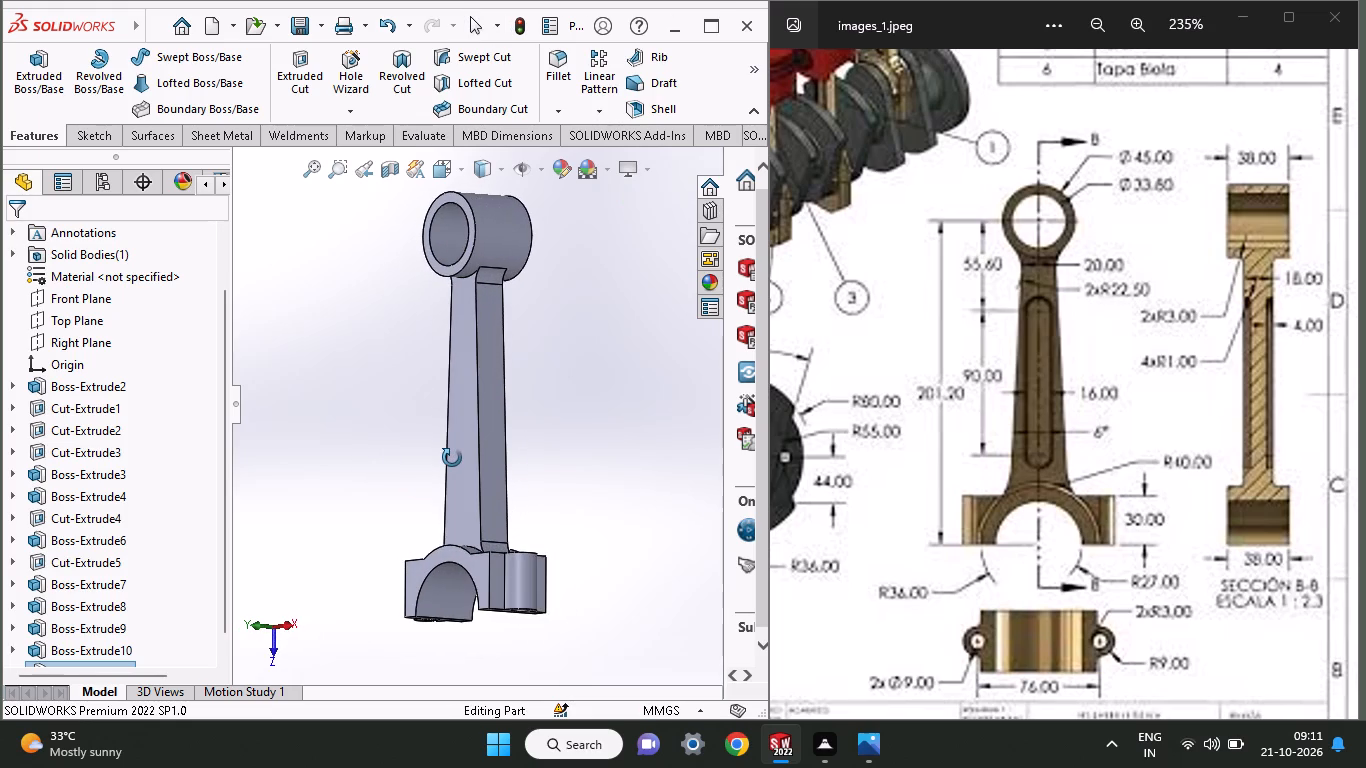
{"action": "middle_click_drag", "start_coordinate": [452, 458], "coordinate": [427, 457]}
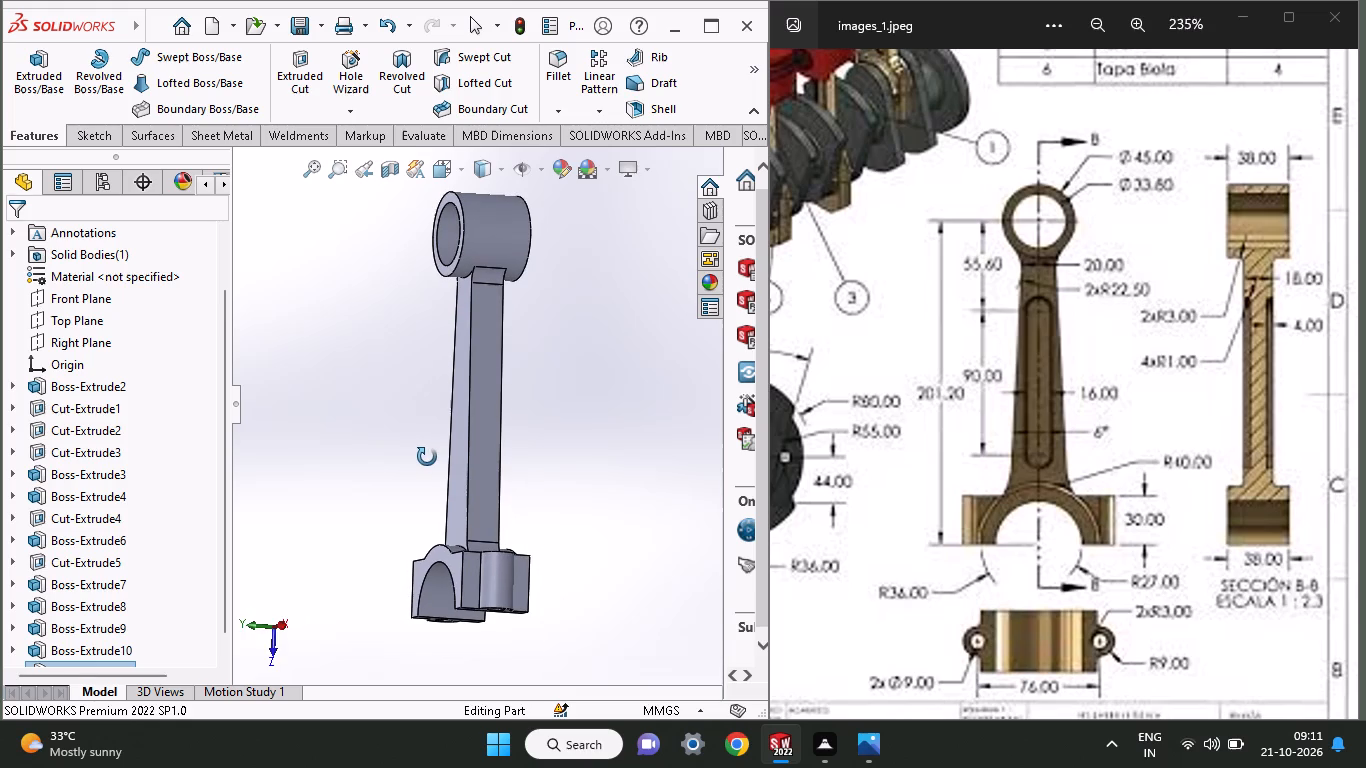
{"action": "middle_click_drag", "start_coordinate": [427, 457], "coordinate": [500, 462]}
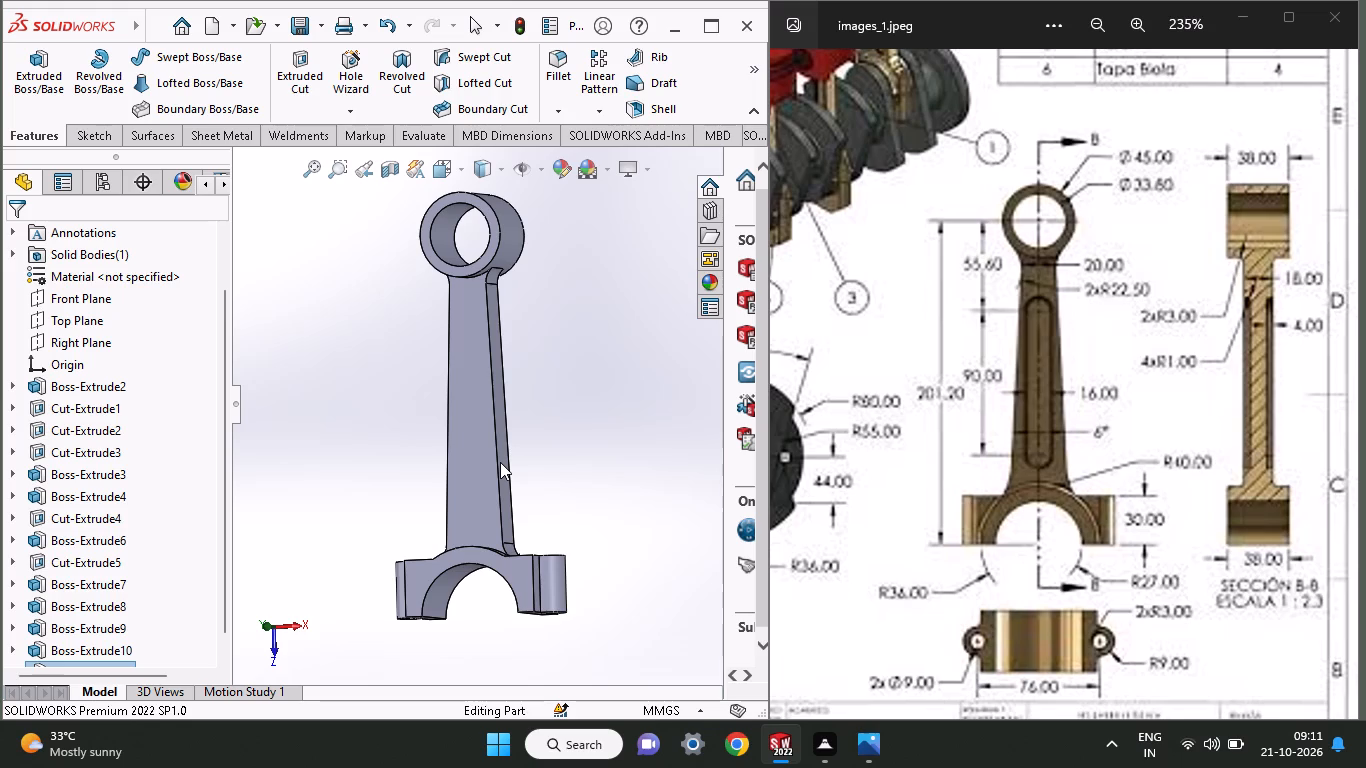
{"action": "middle_click", "coordinate": [500, 462]}
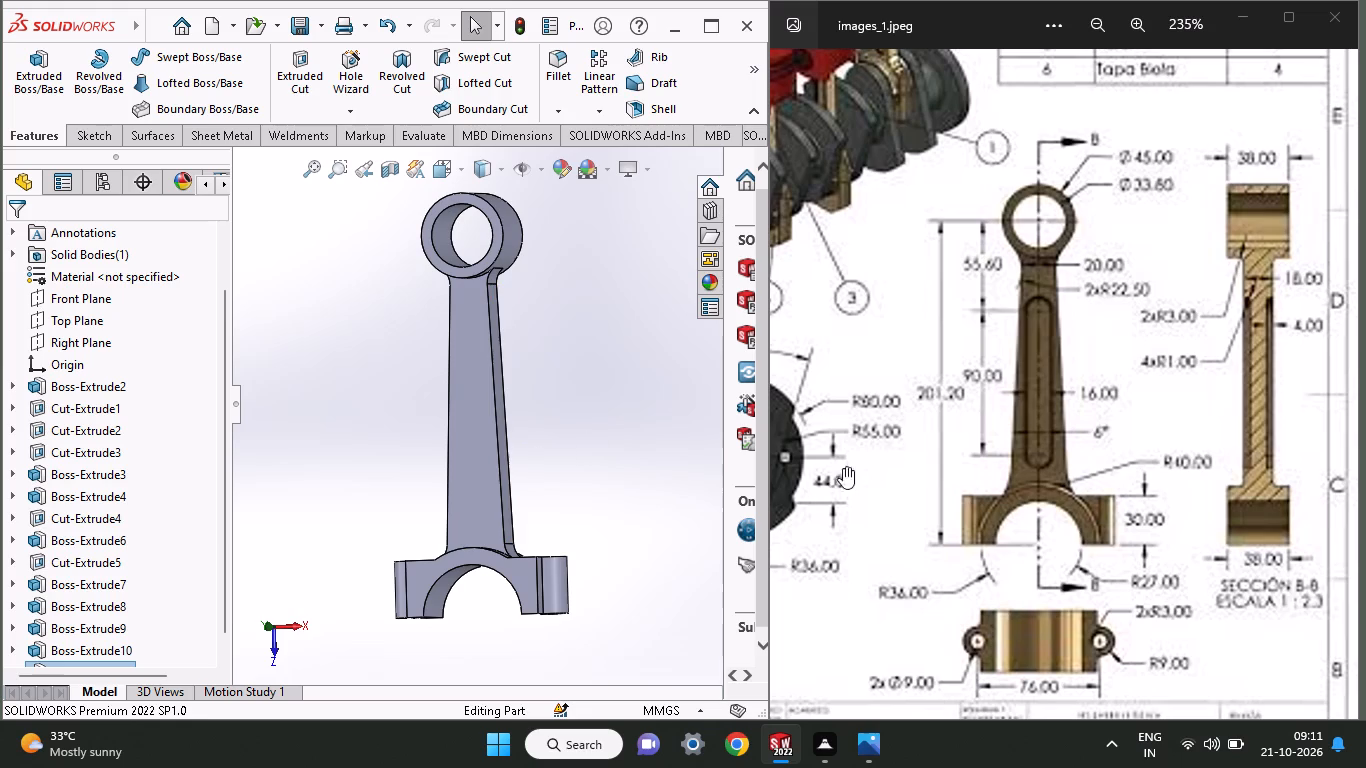
{"action": "middle_click", "coordinate": [979, 490]}
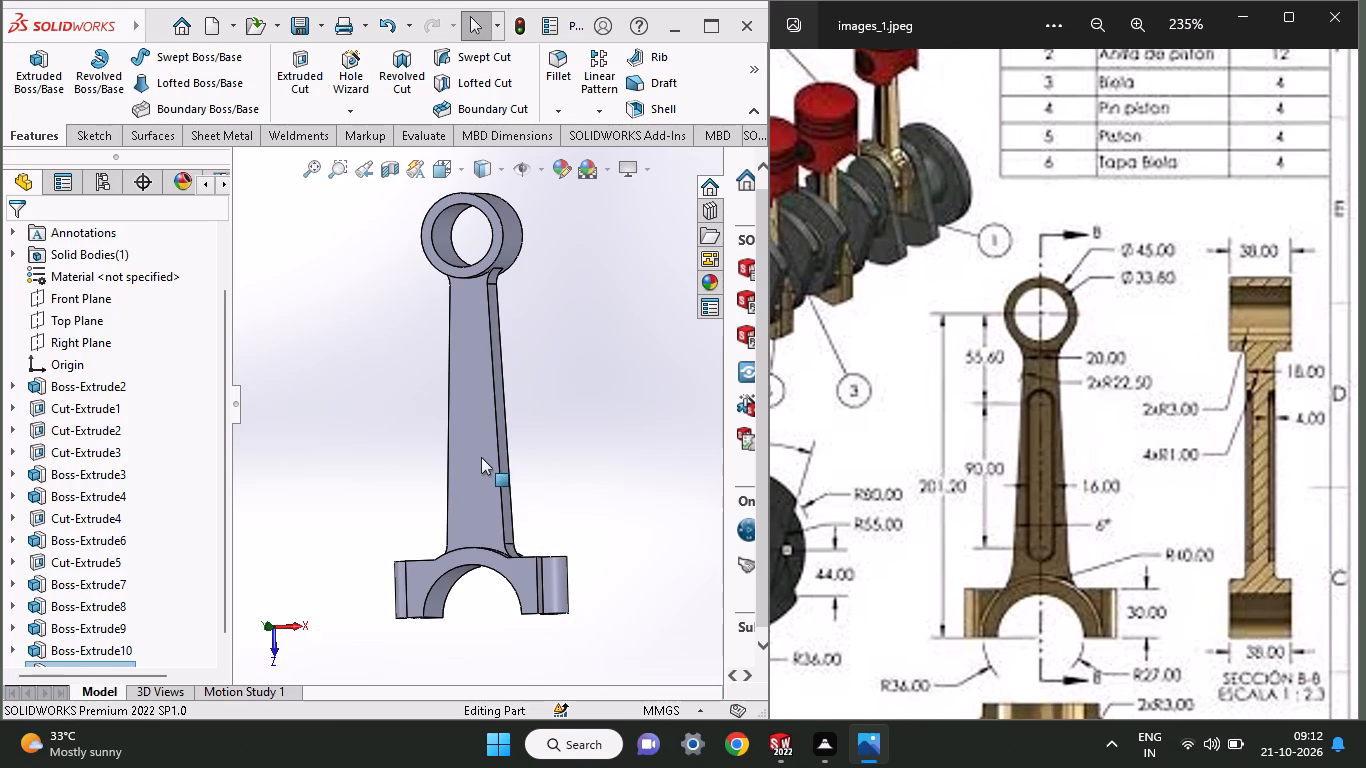
Start a sketch on the shank's flat face and draw a vertical line reaching about 36 mm below and 46 mm above the origin.
{"action": "left_click", "coordinate": [482, 449]}
{"action": "left_click", "coordinate": [570, 393]}
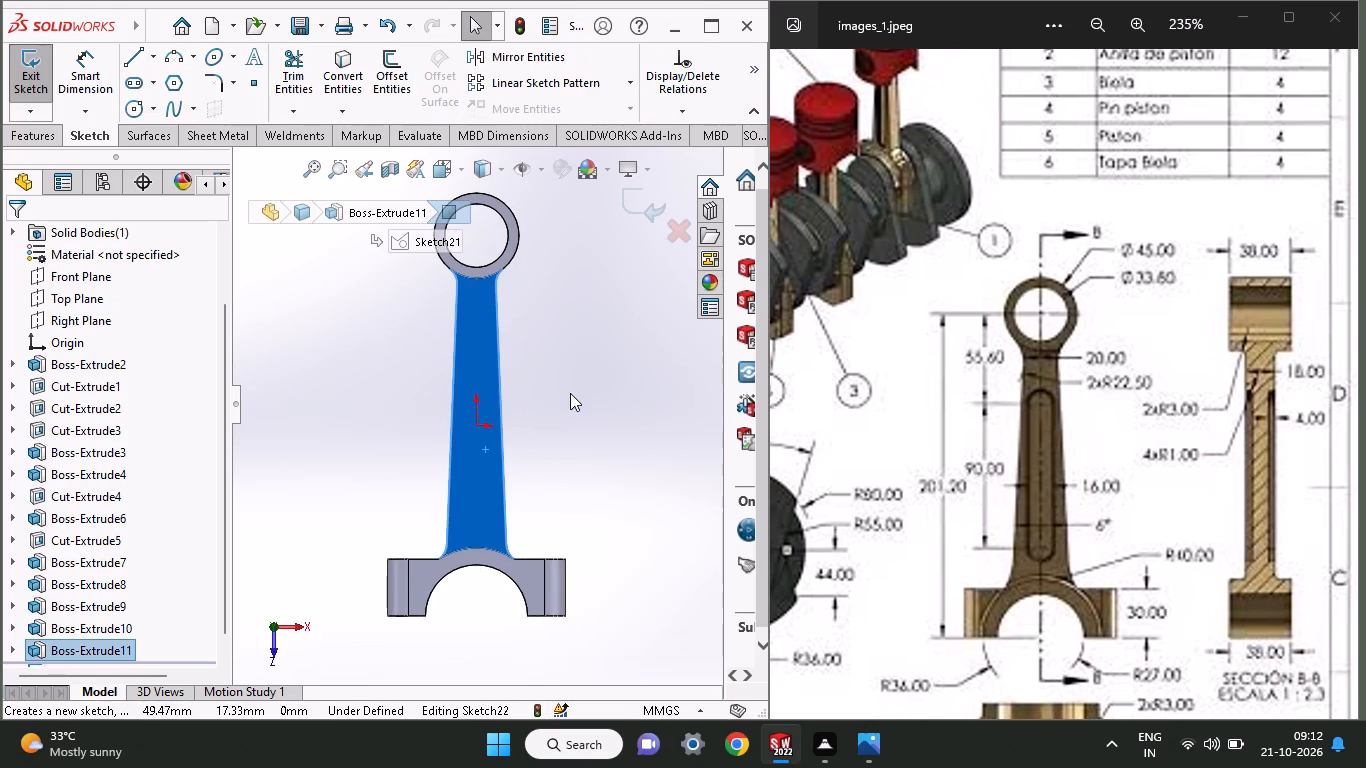
{"action": "left_click", "coordinate": [128, 60]}
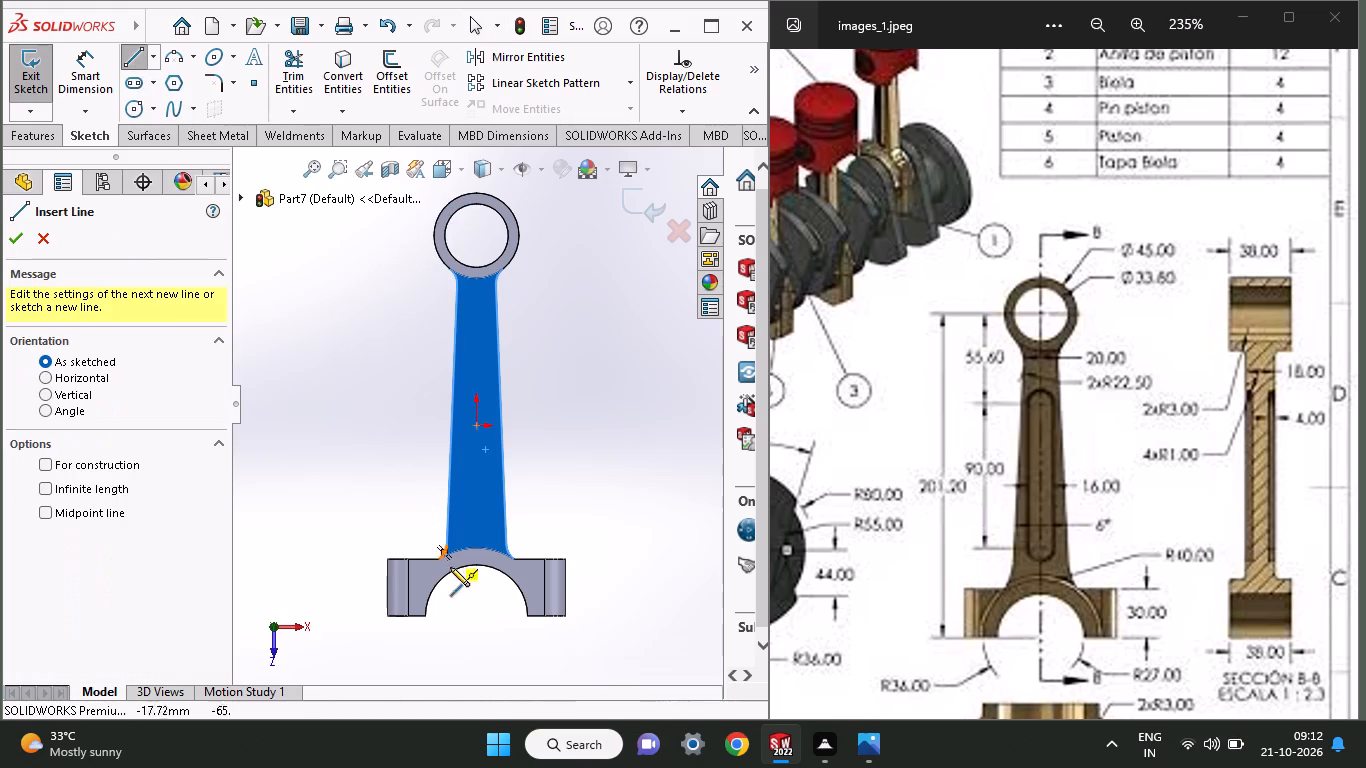
{"action": "left_click", "coordinate": [475, 425]}
{"action": "left_click", "coordinate": [477, 493]}
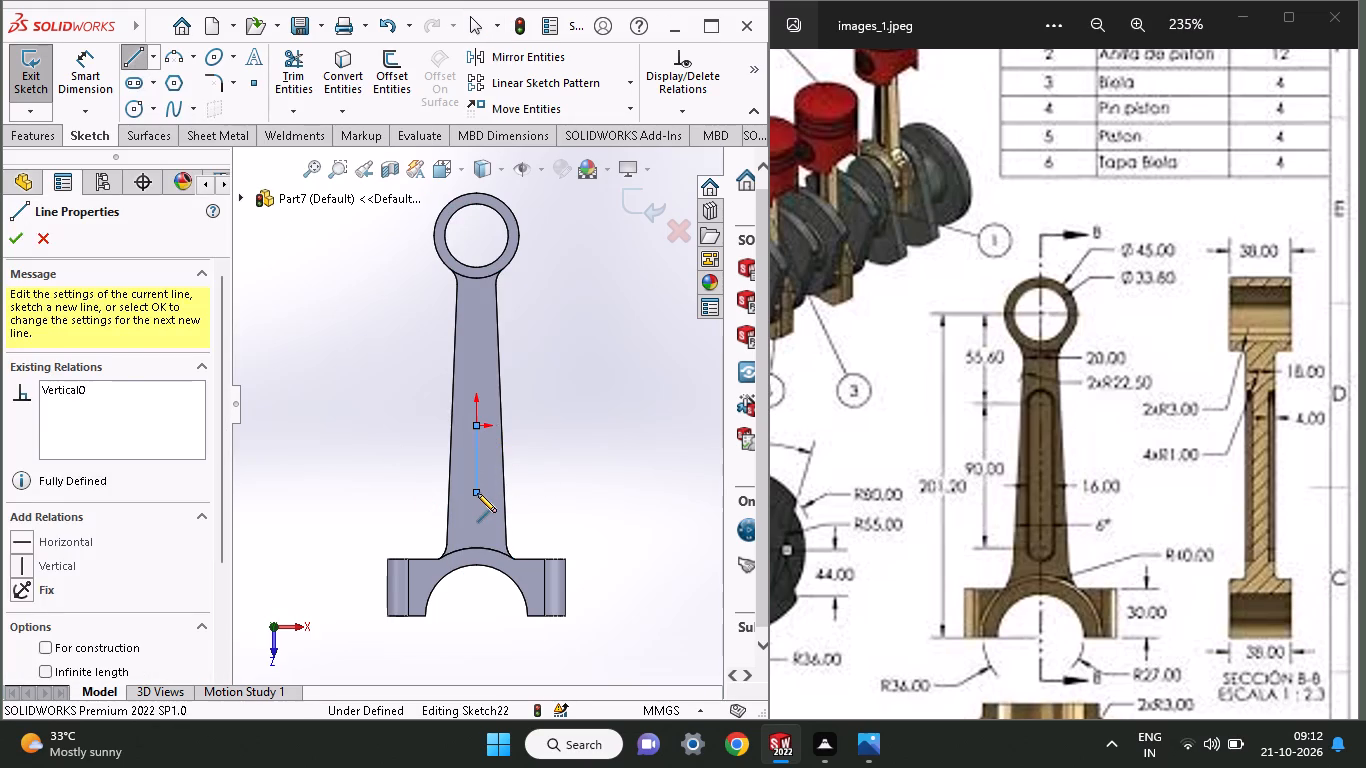
{"action": "left_click", "coordinate": [474, 338]}
{"action": "right_click", "coordinate": [511, 336]}
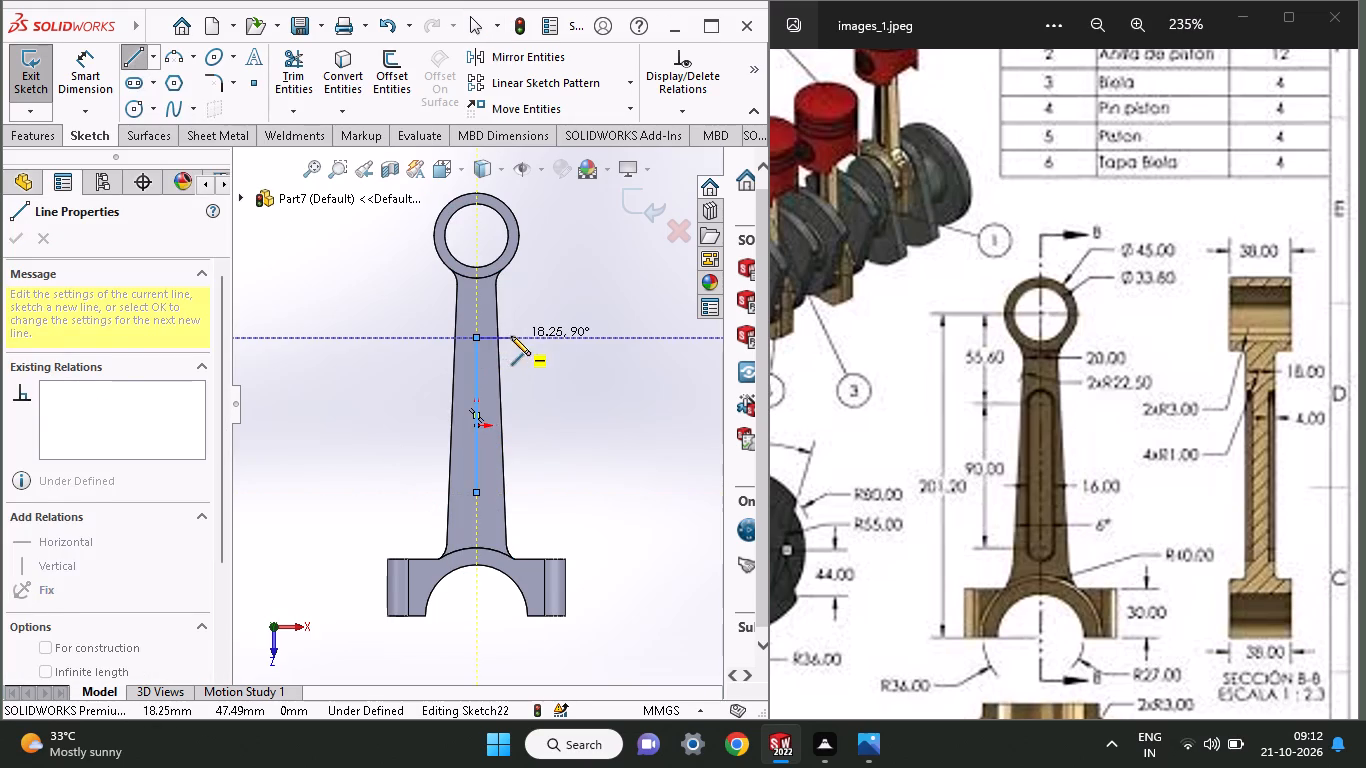
{"action": "left_click", "coordinate": [558, 347]}
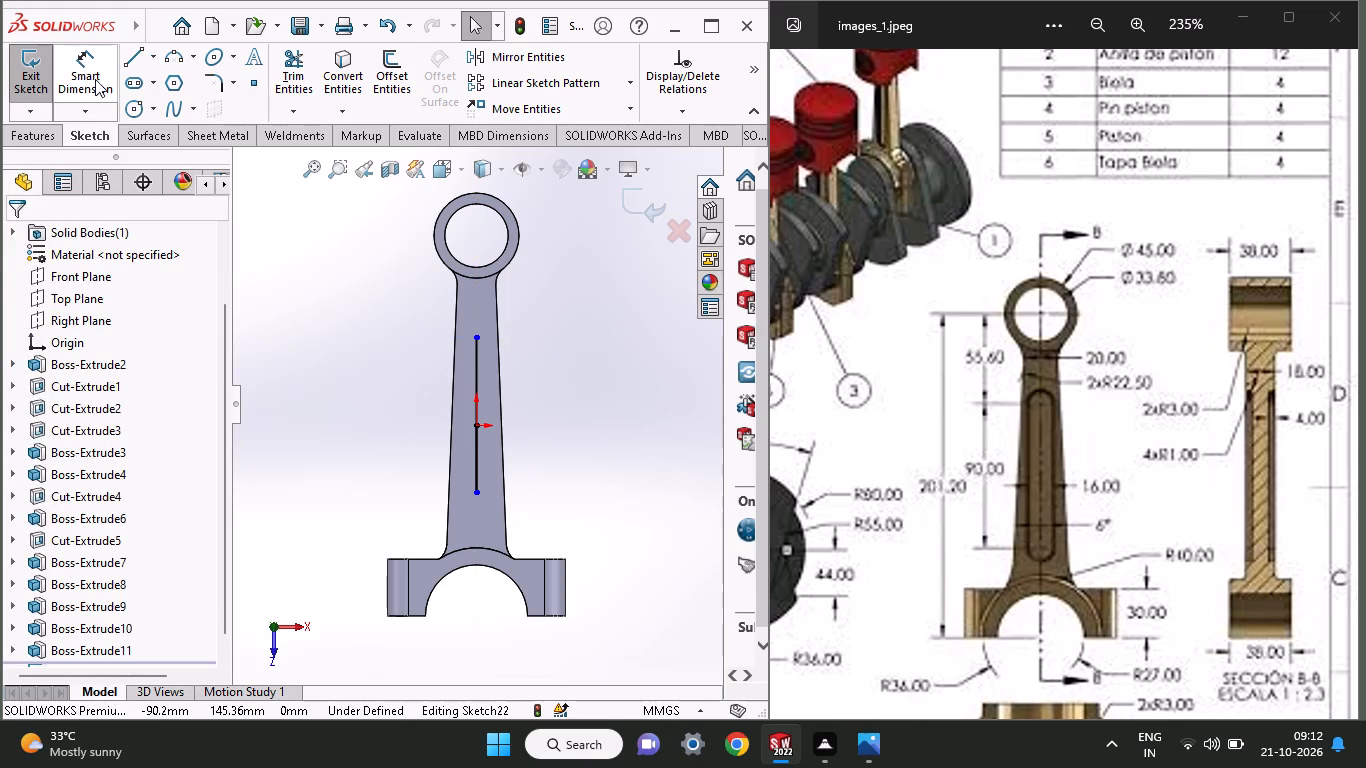
Dimension the upper and lower ends of the vertical line at 45 mm each from the origin.
{"action": "left_click", "coordinate": [95, 79]}
{"action": "left_click", "coordinate": [481, 425]}
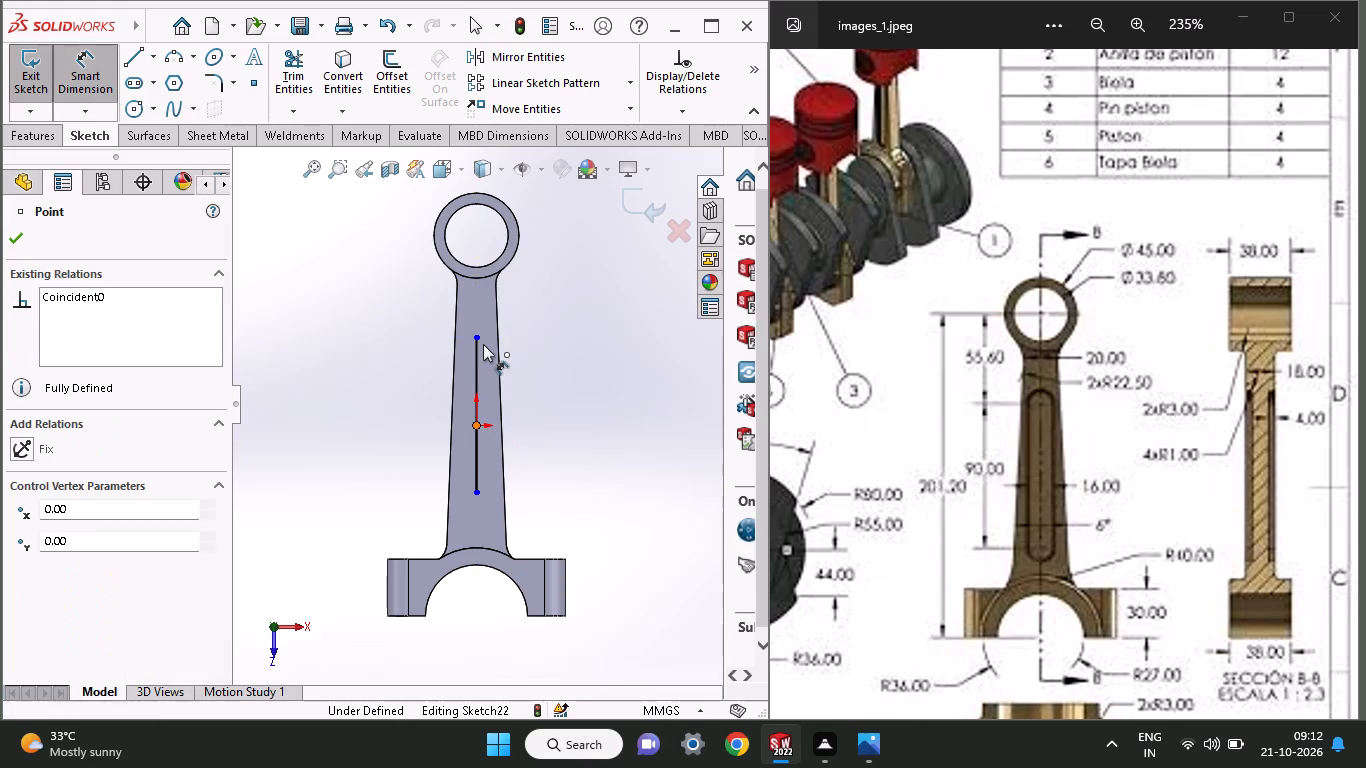
{"action": "left_click", "coordinate": [475, 337]}
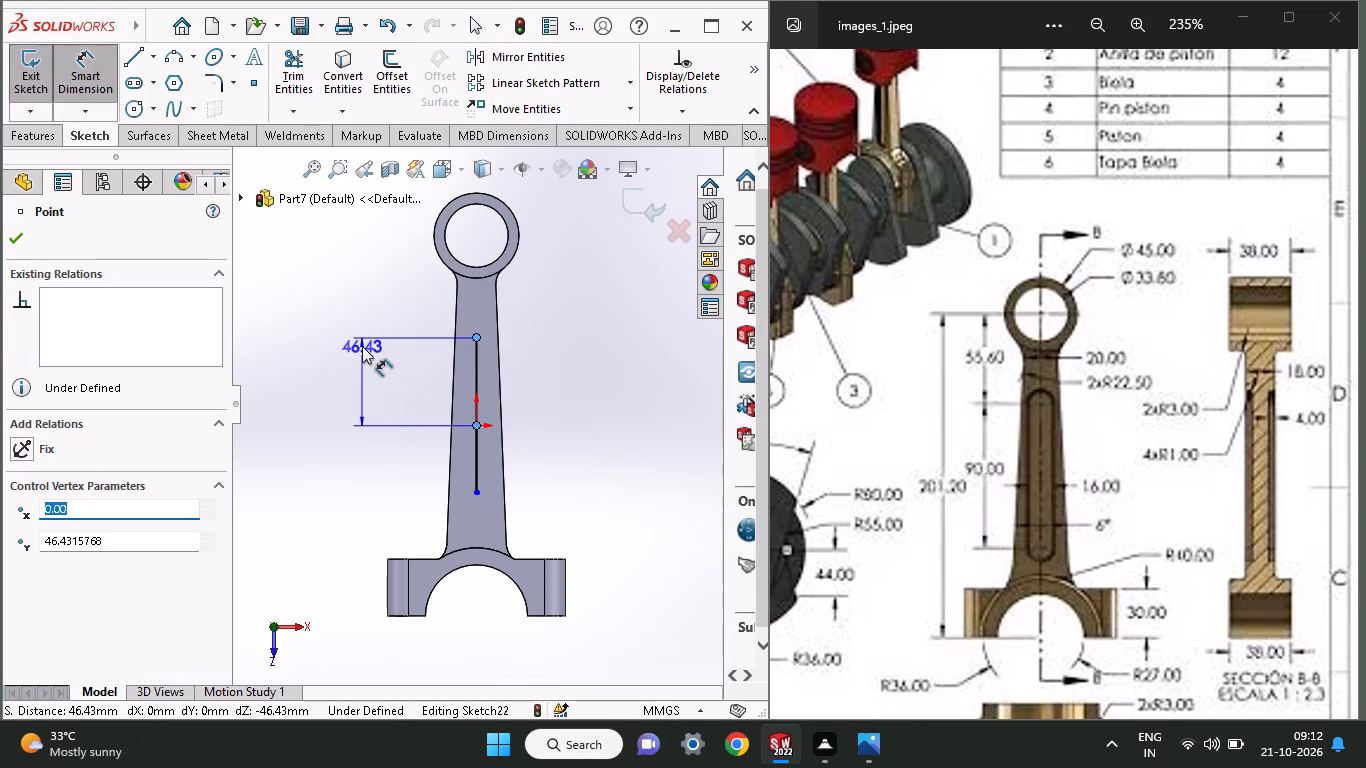
{"action": "left_click", "coordinate": [362, 346]}
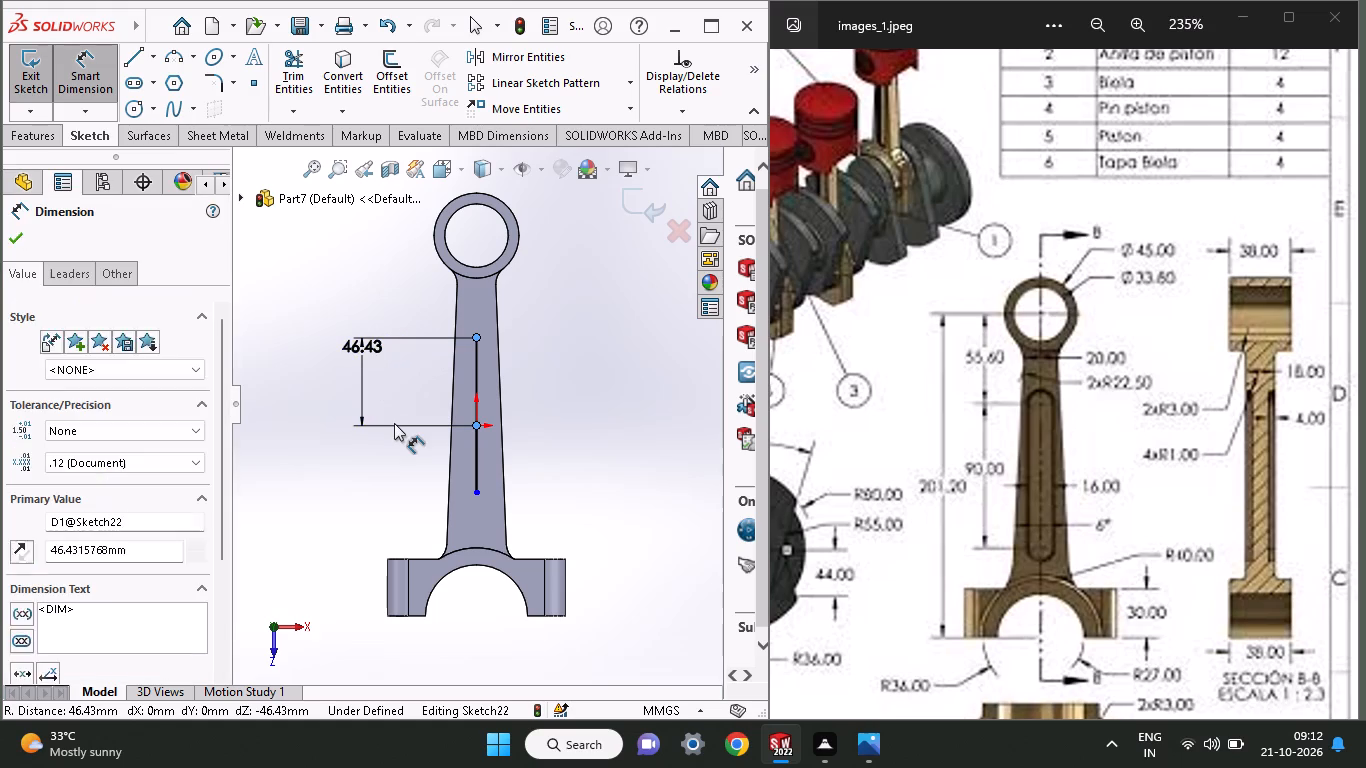
{"action": "type", "text": "45"}
{"action": "key", "text": "Return"}
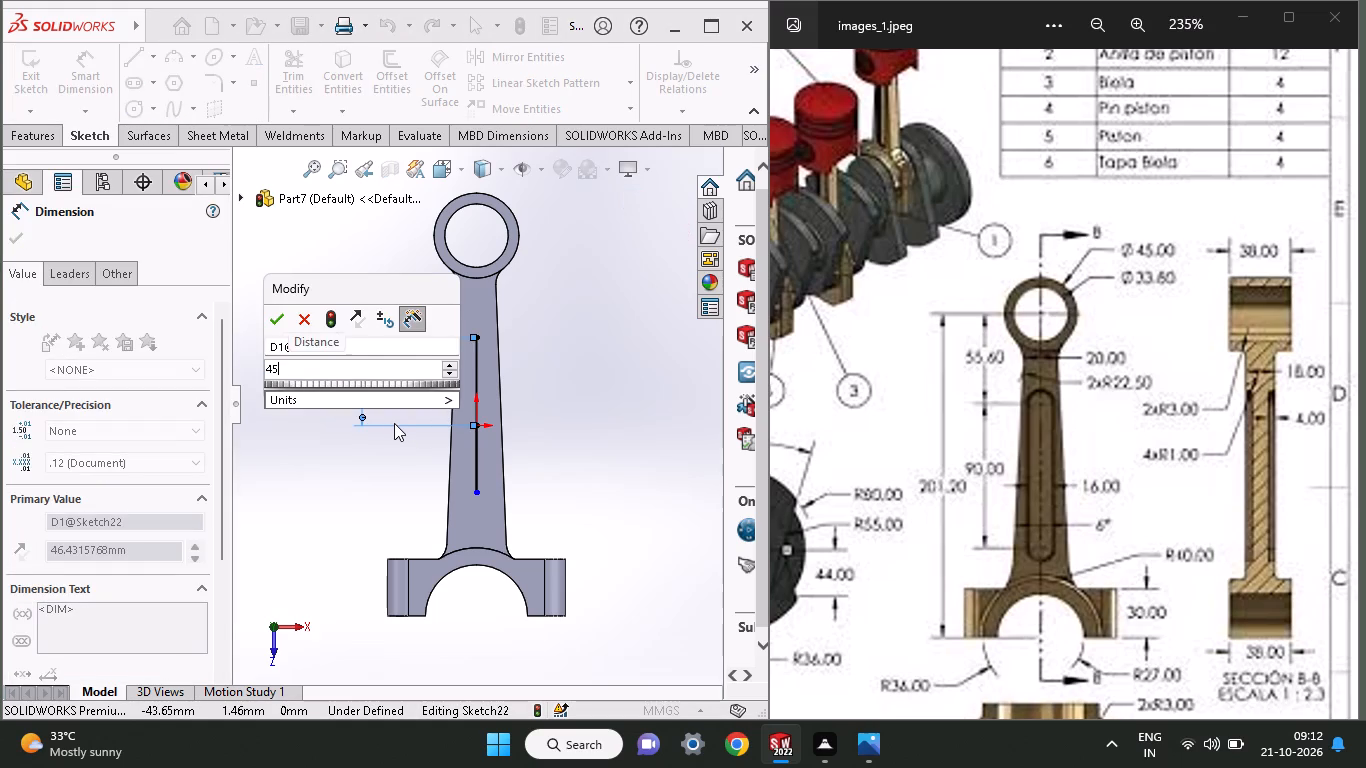
{"action": "left_click", "coordinate": [473, 494]}
{"action": "left_click", "coordinate": [475, 421]}
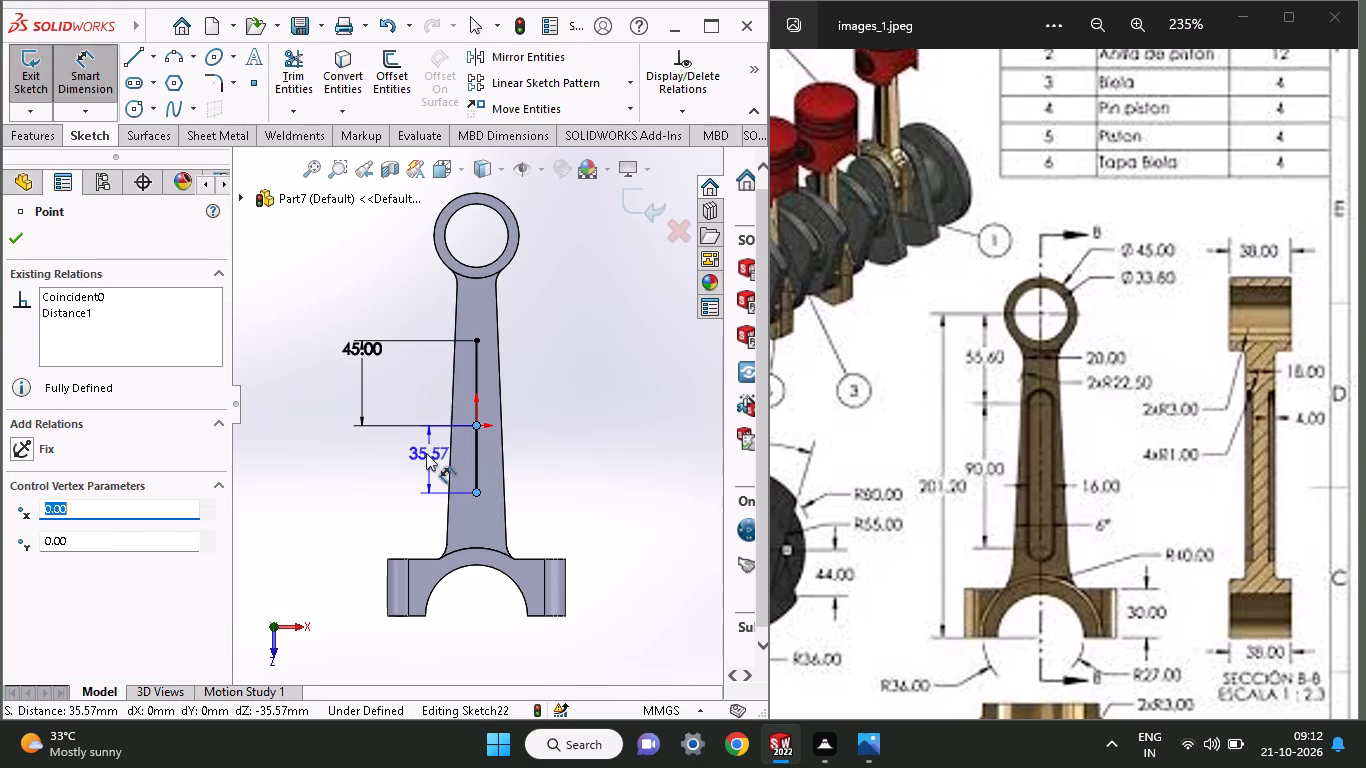
{"action": "left_click", "coordinate": [412, 458]}
{"action": "type", "text": "45"}
{"action": "key", "text": "Return"}
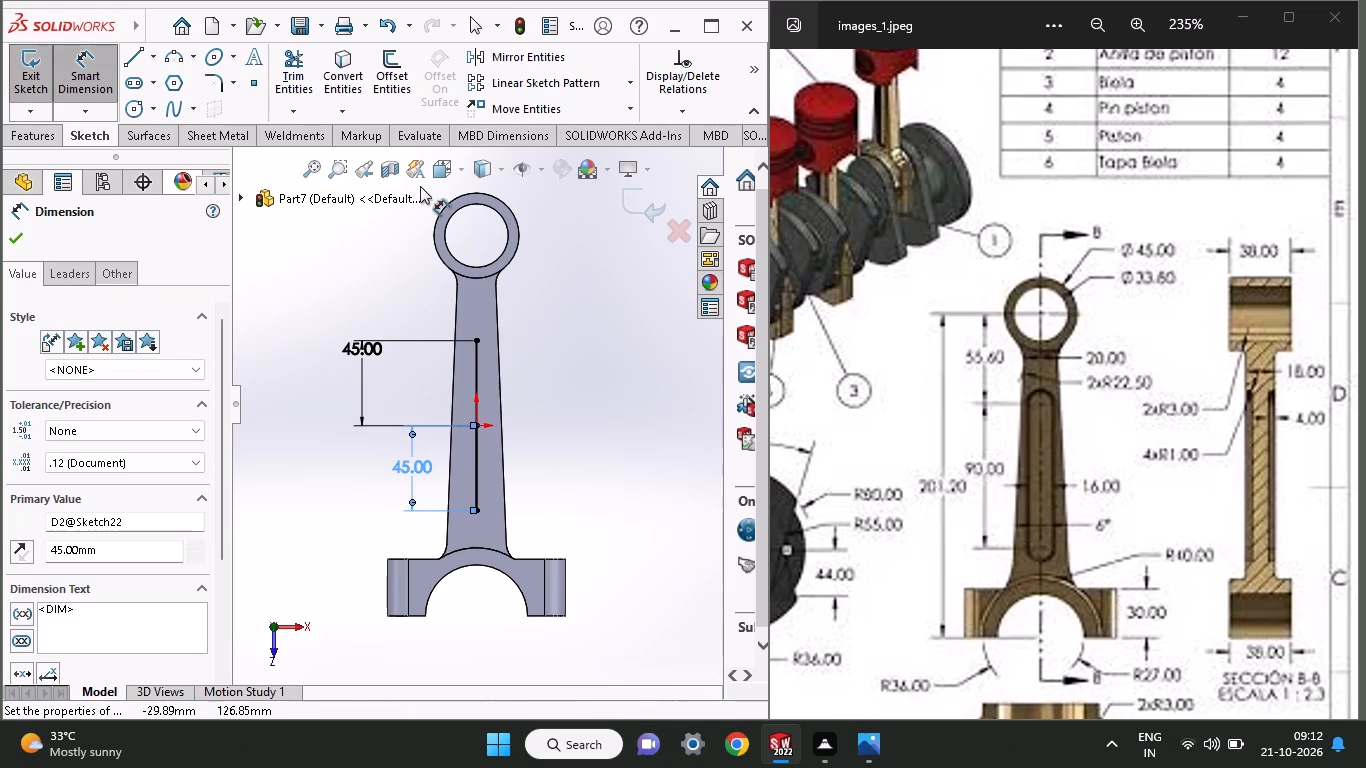
Sketch a straight slot about 14 mm wide between the upper and lower ends of the vertical line.
{"action": "left_click", "coordinate": [135, 88]}
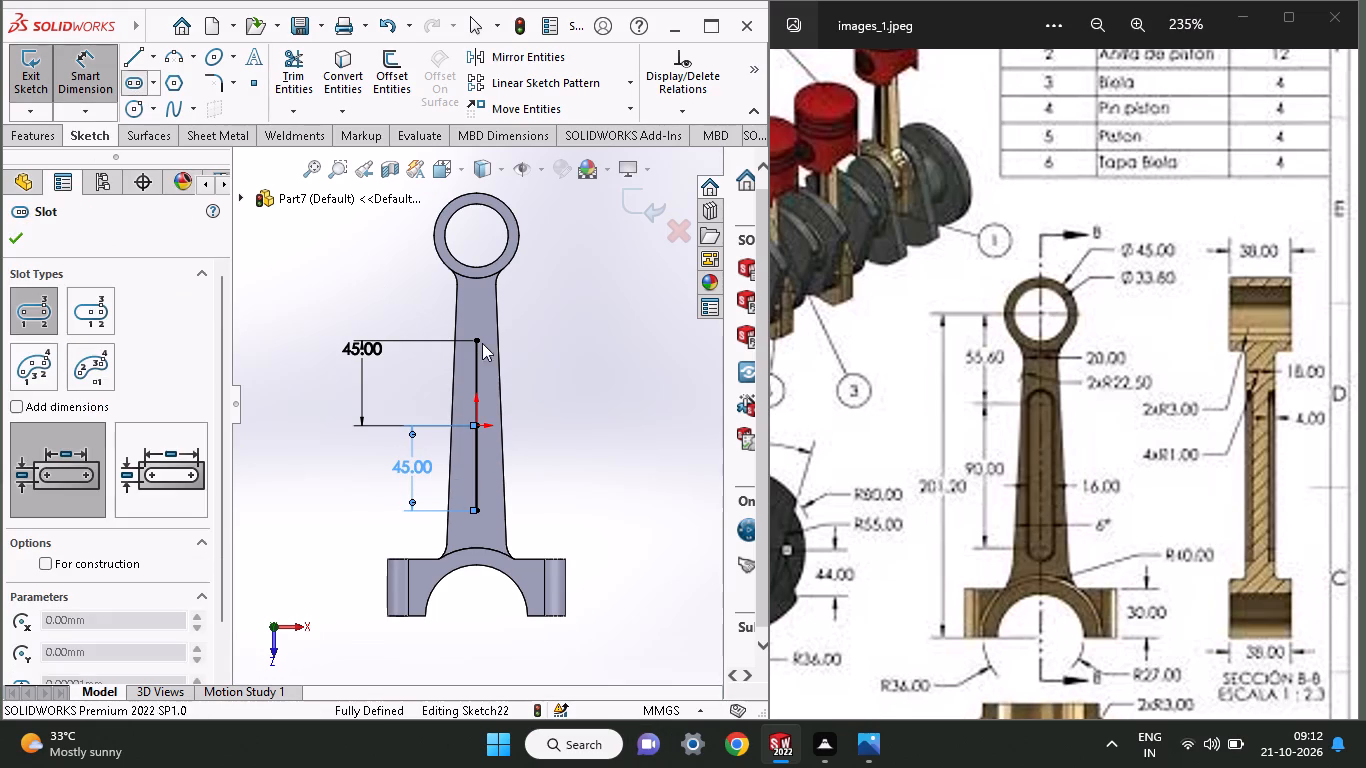
{"action": "left_click", "coordinate": [478, 342]}
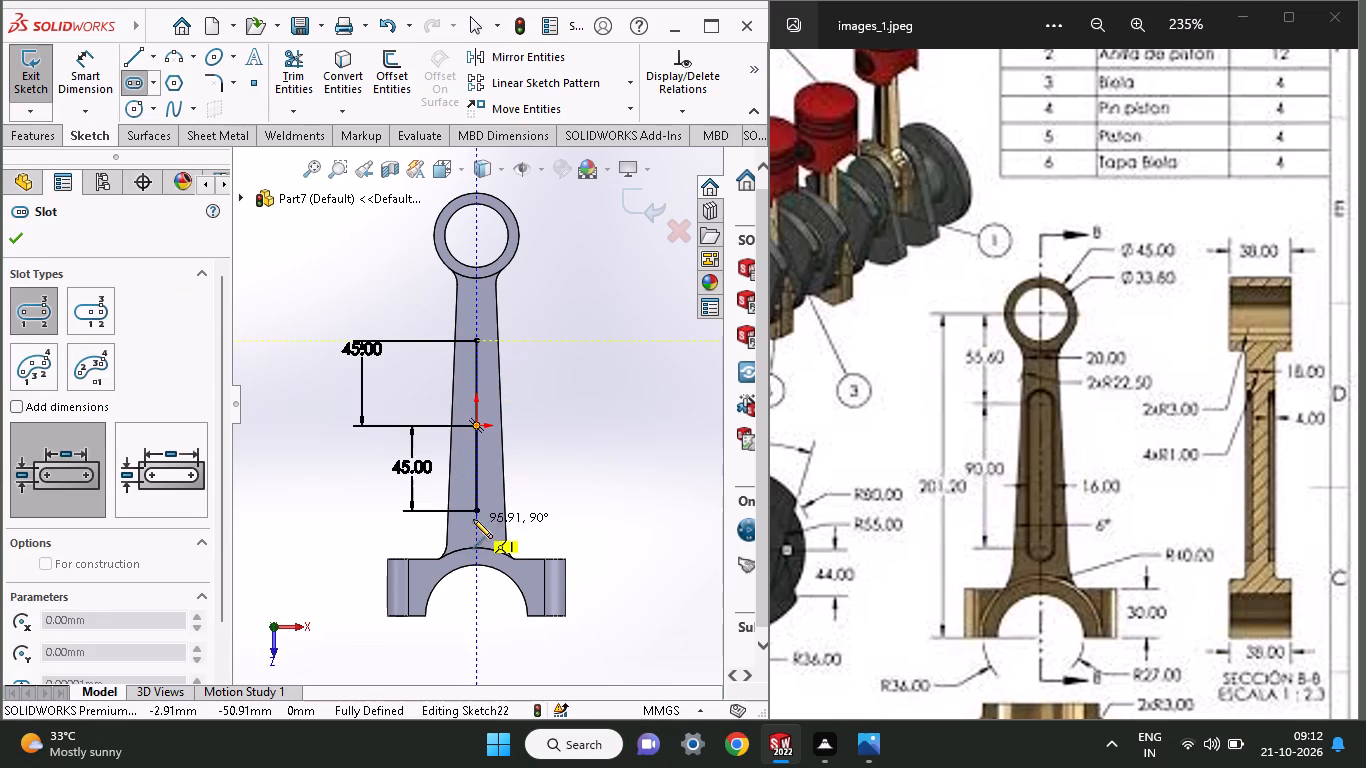
{"action": "left_click", "coordinate": [474, 512]}
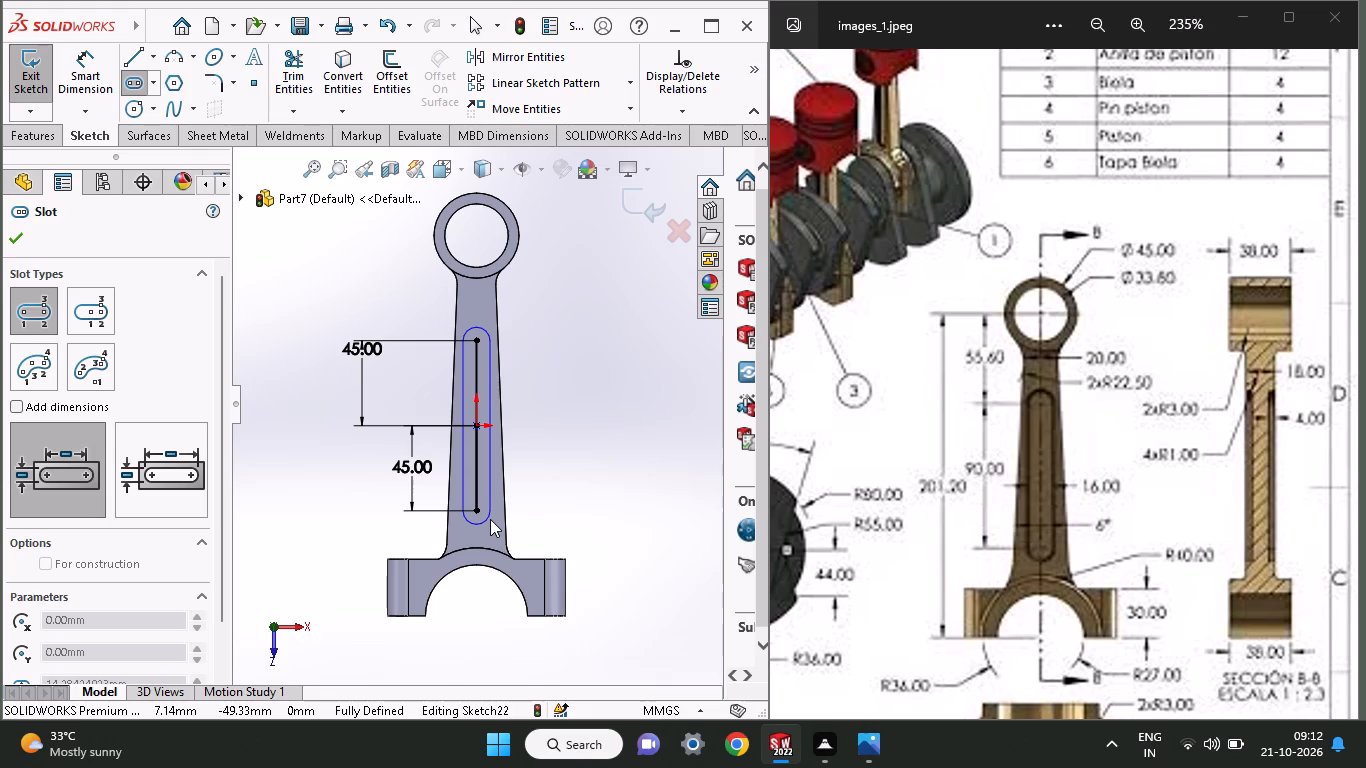
{"action": "left_click", "coordinate": [490, 519]}
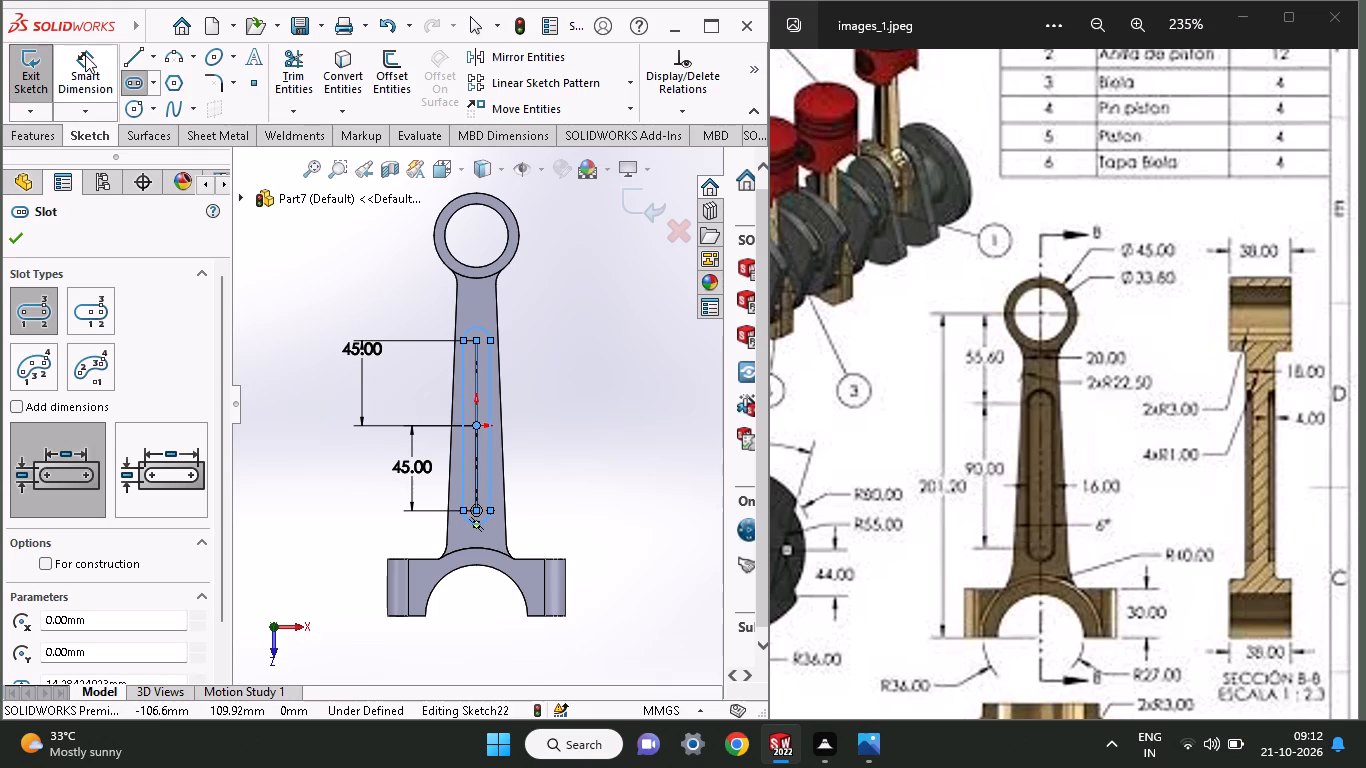
Dimension the slot's width between its two straight sides as 16 mm.
{"action": "left_click", "coordinate": [85, 55]}
{"action": "left_click", "coordinate": [460, 394]}
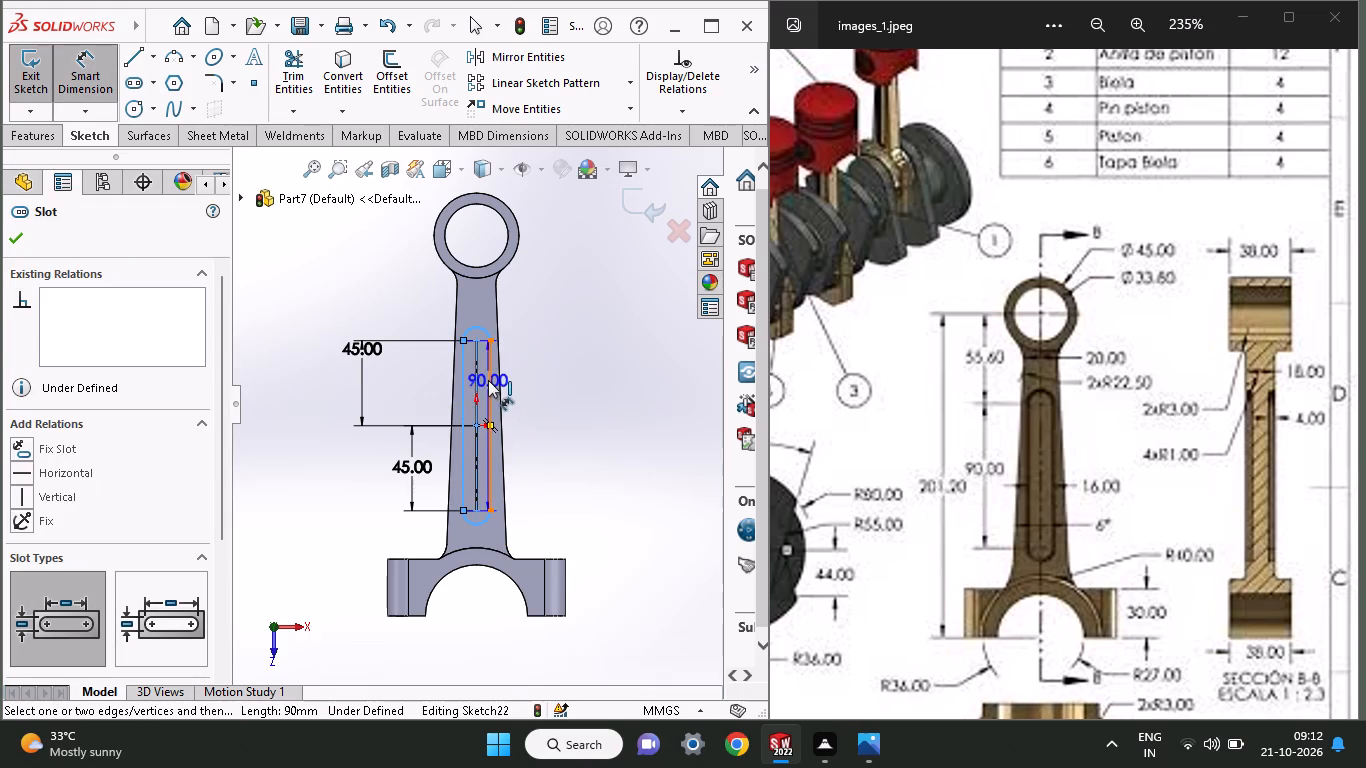
{"action": "left_click", "coordinate": [489, 385]}
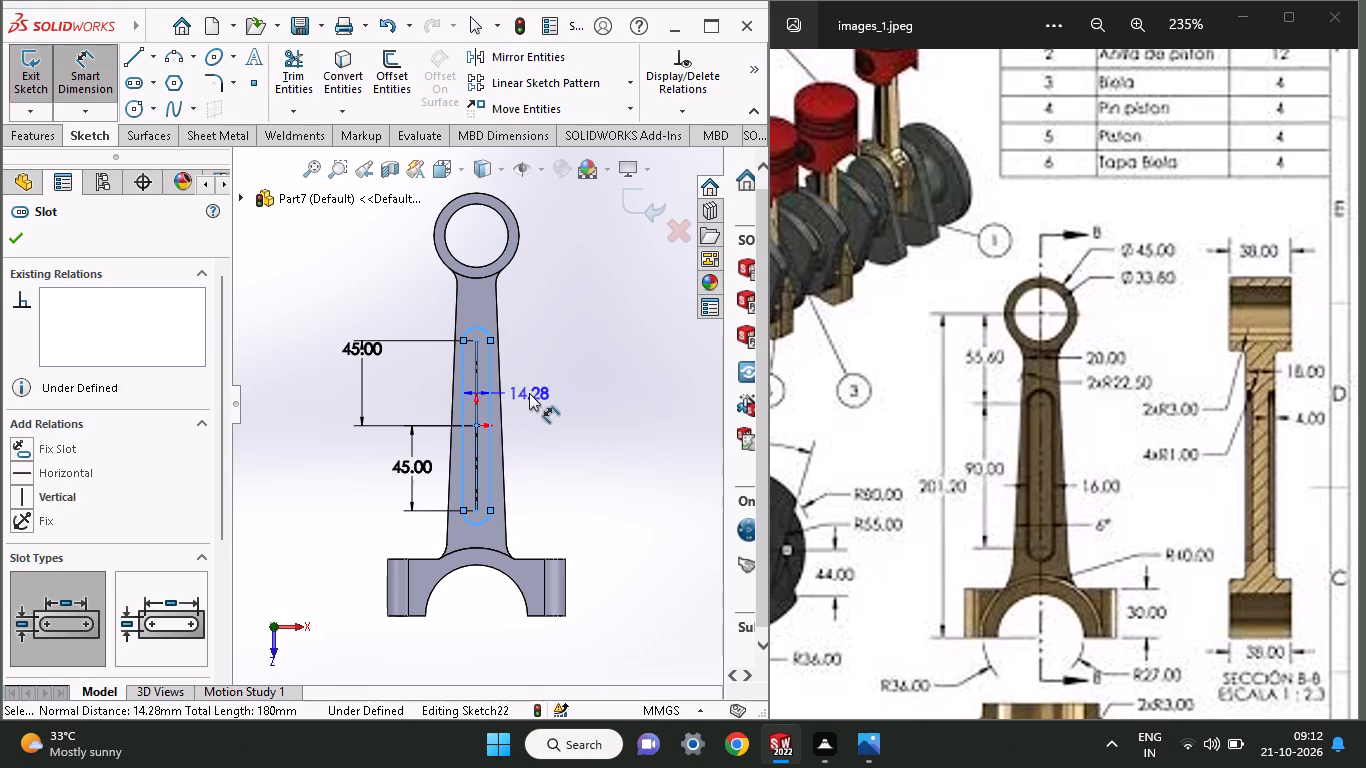
{"action": "left_click", "coordinate": [529, 393]}
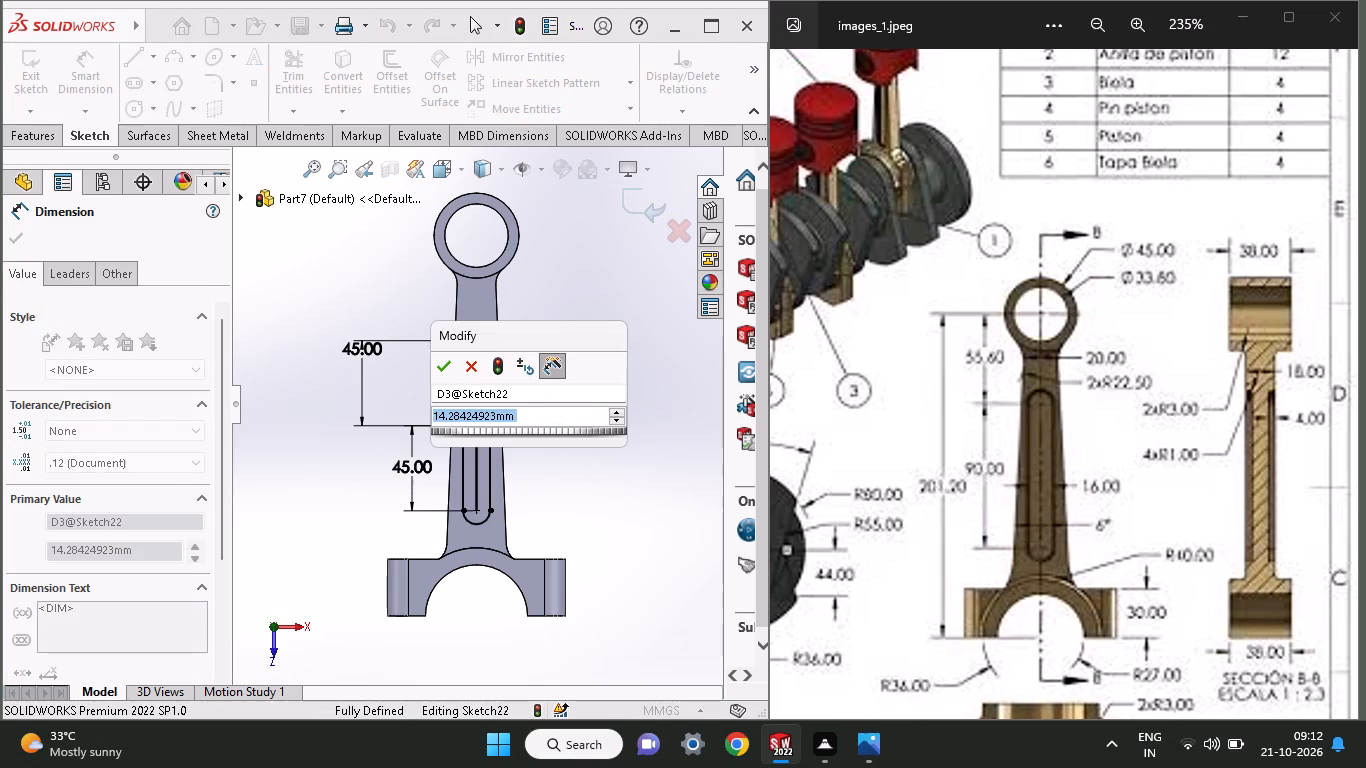
{"action": "type", "text": "16"}
{"action": "key", "text": "Return"}
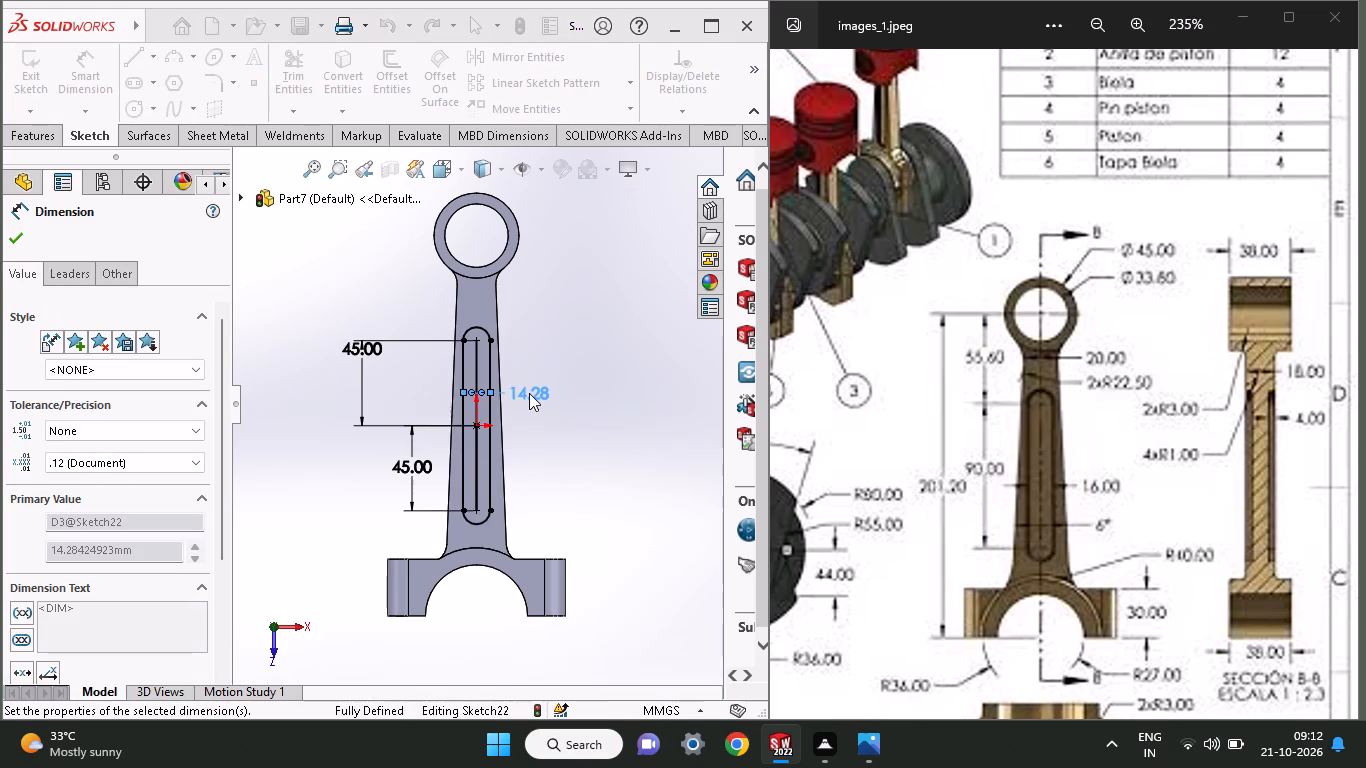
{"action": "left_click", "coordinate": [15, 245]}
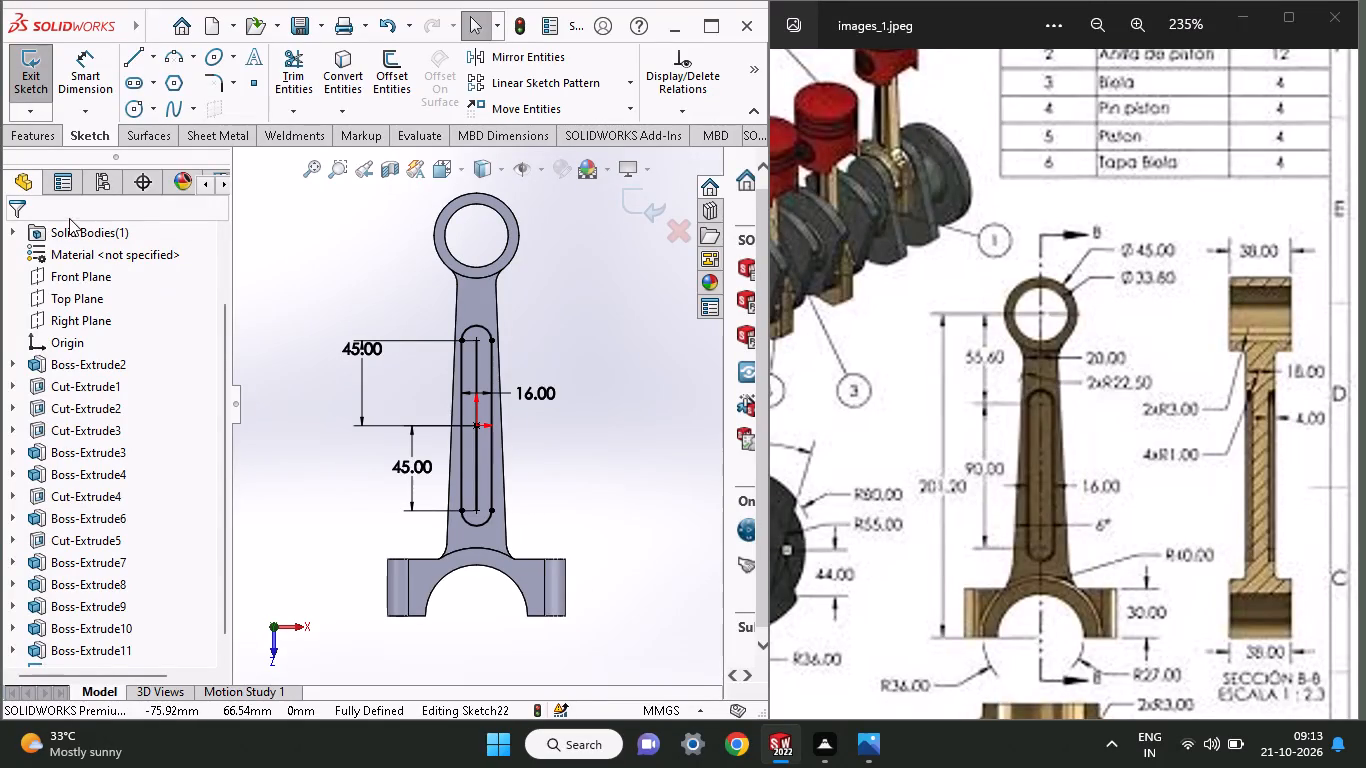
Cut the slot region into the shank's face as a Blind extruded cut 4 mm deep.
{"action": "left_click", "coordinate": [25, 136]}
{"action": "left_click", "coordinate": [297, 67]}
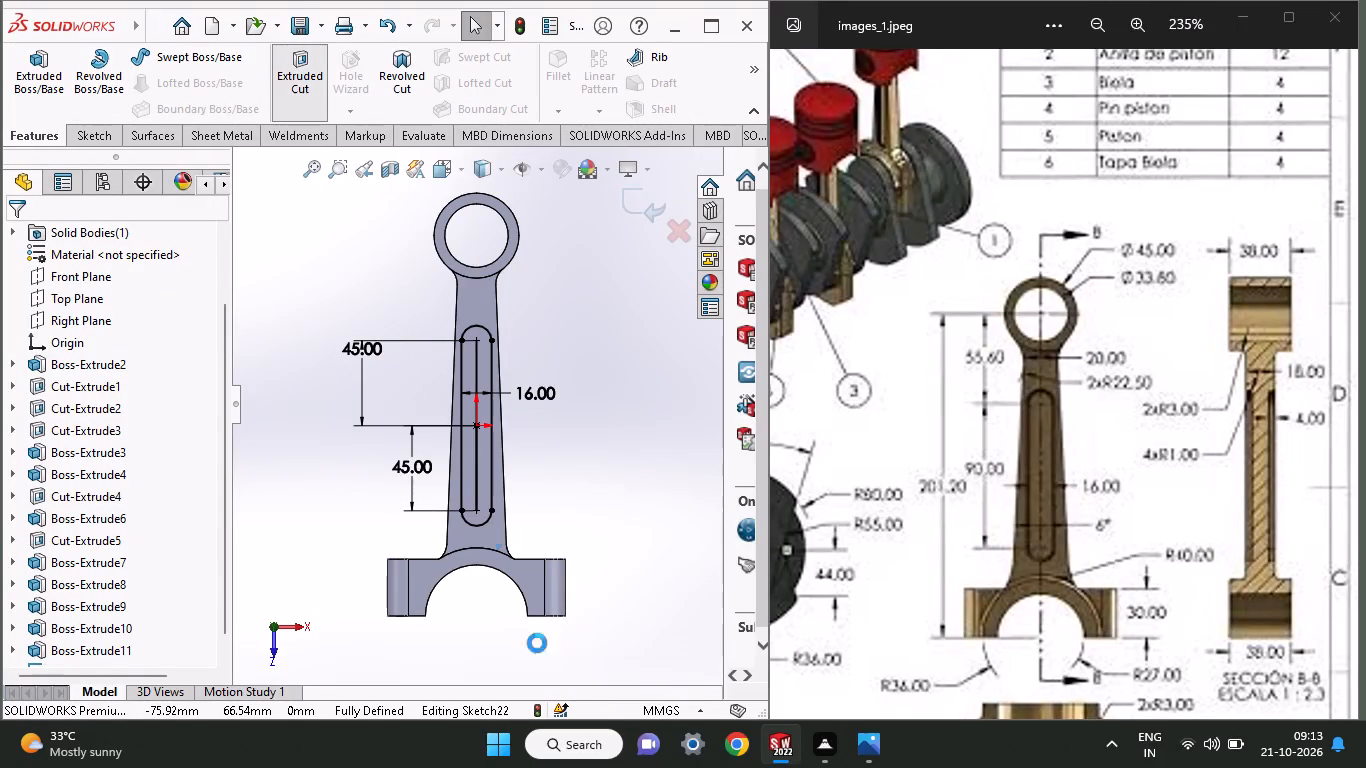
{"action": "left_click", "coordinate": [482, 476]}
{"action": "left_click", "coordinate": [483, 465]}
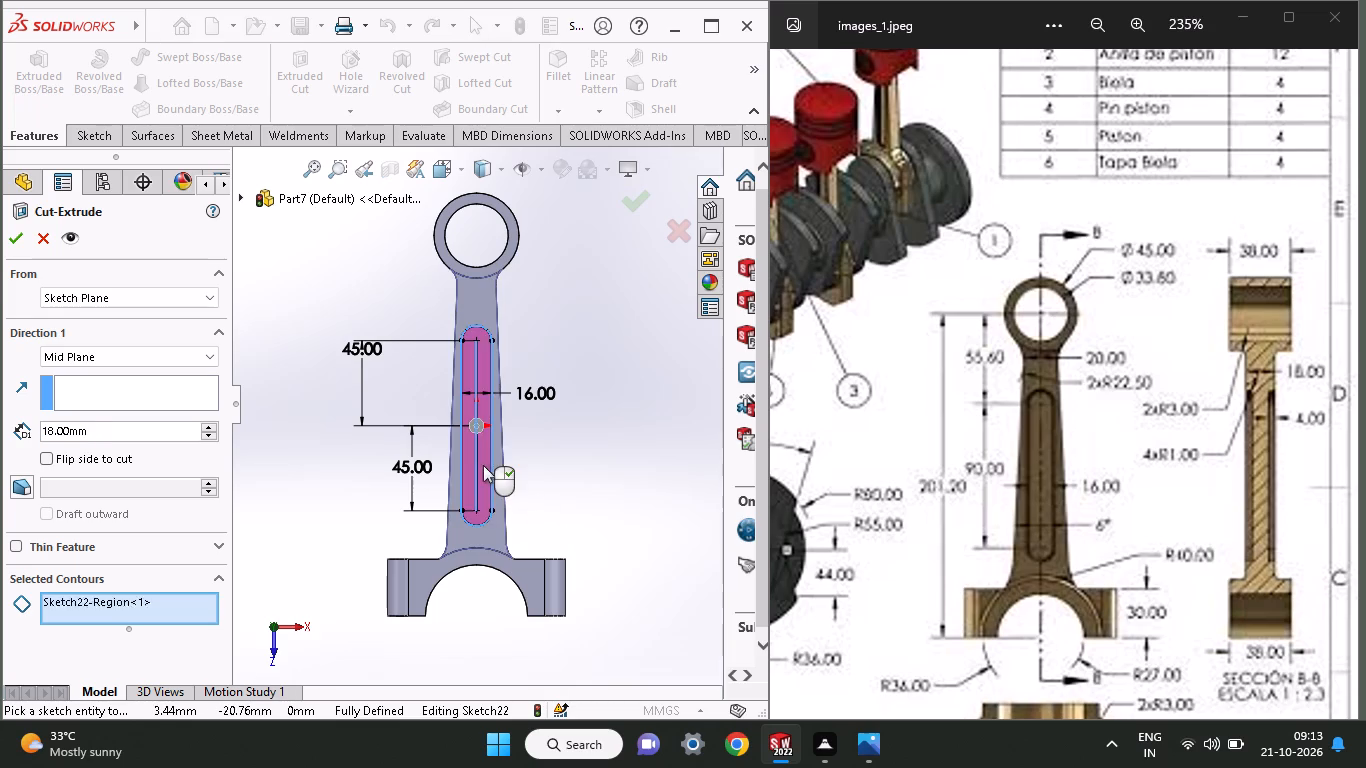
{"action": "middle_click_drag", "start_coordinate": [558, 480], "coordinate": [502, 492]}
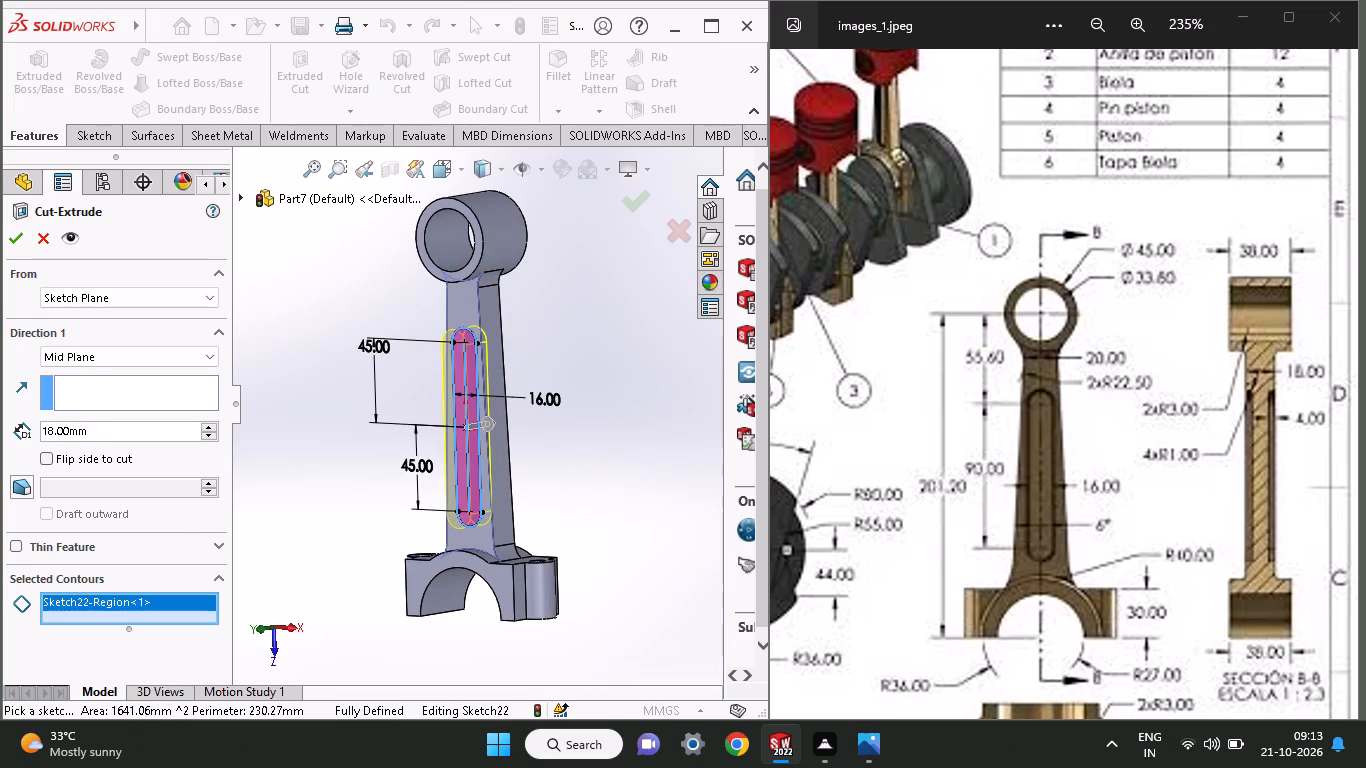
{"action": "left_click", "coordinate": [95, 345]}
{"action": "left_click", "coordinate": [94, 360]}
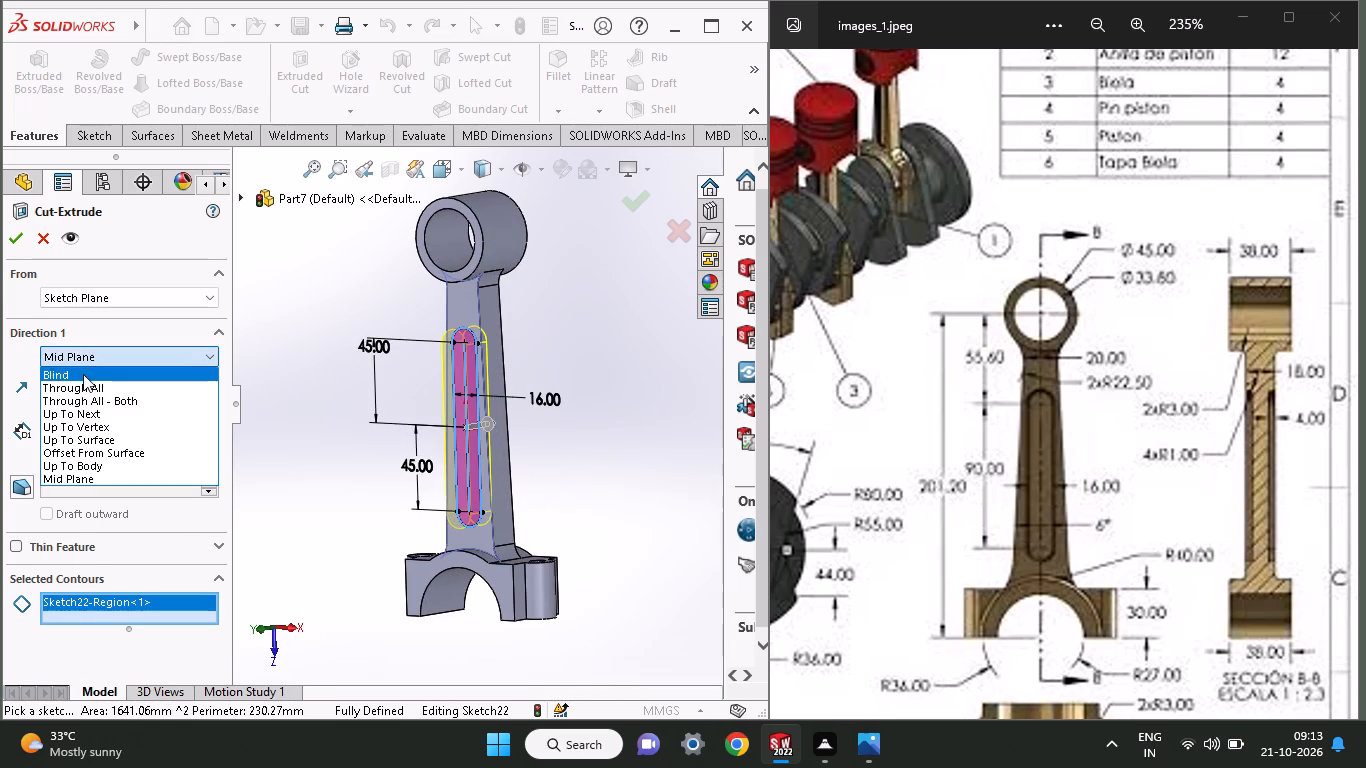
{"action": "left_click", "coordinate": [83, 374]}
{"action": "key", "text": "4"}
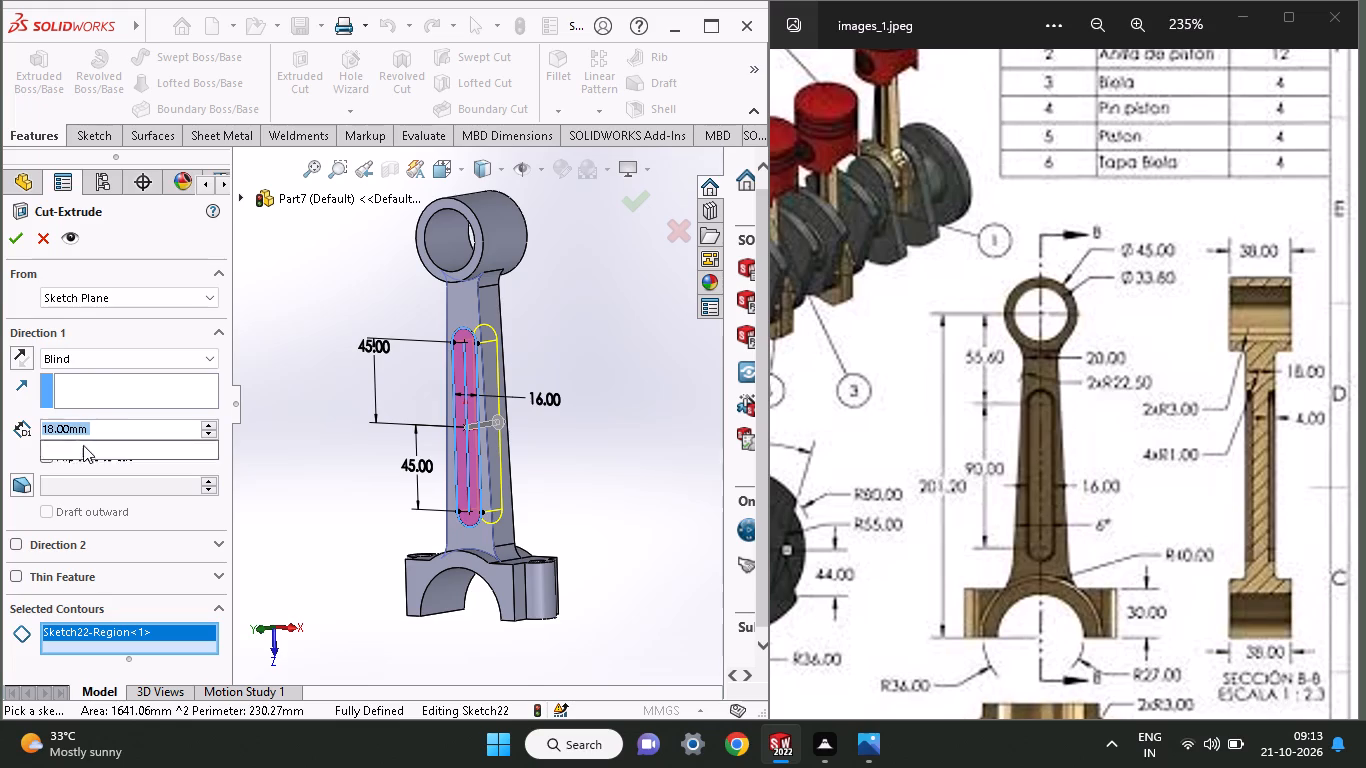
{"action": "key", "text": "Return"}
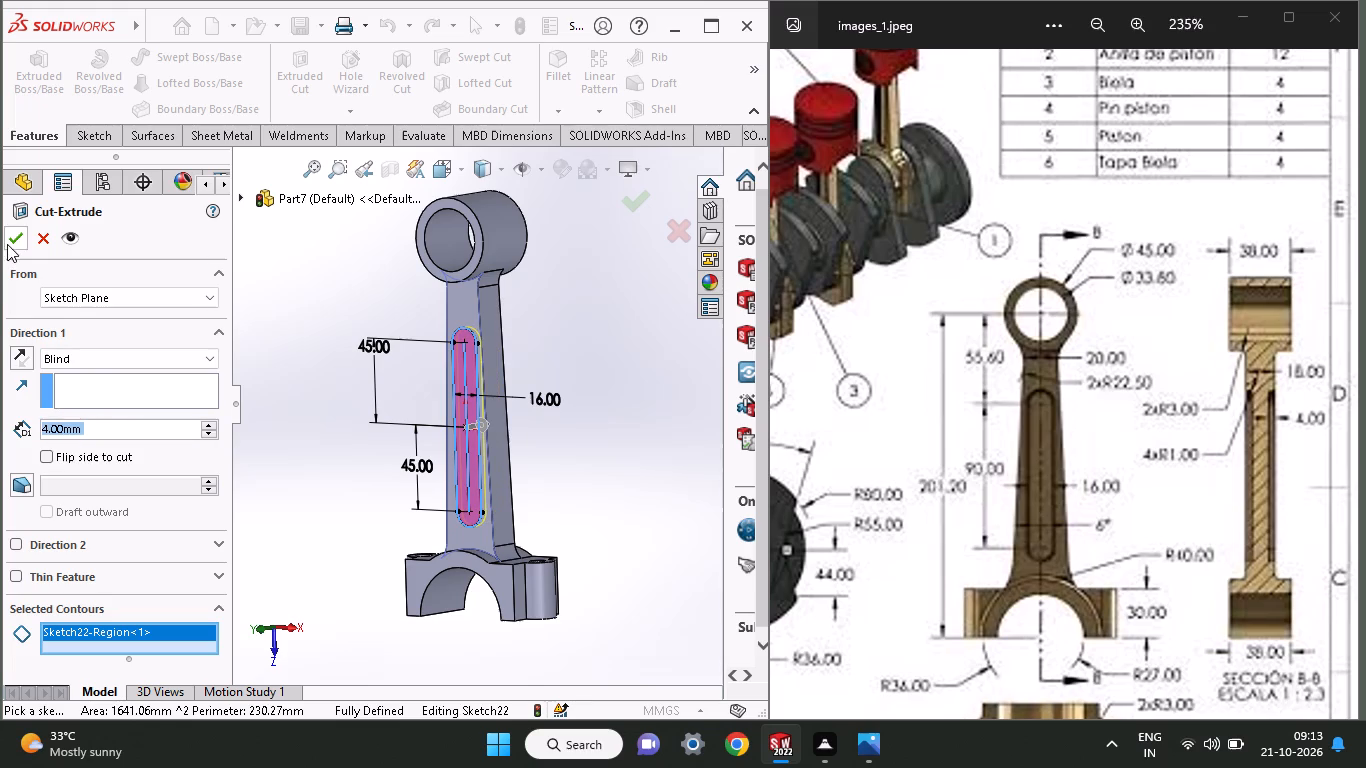
{"action": "left_click", "coordinate": [7, 244]}
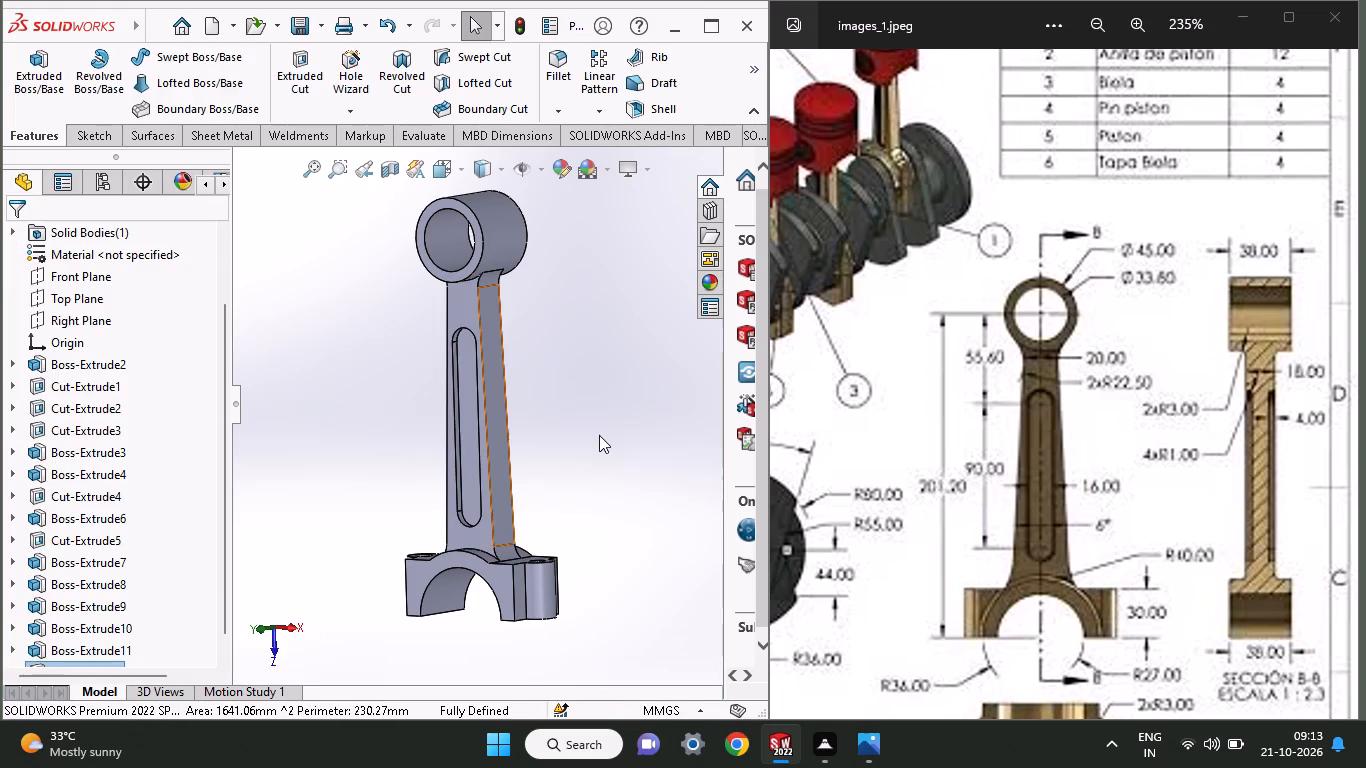
Start a sketch on the shank's opposite flat face and draw a vertical line through the origin, reaching about 51 mm below it.
{"action": "middle_click_drag", "start_coordinate": [596, 435], "coordinate": [415, 462]}
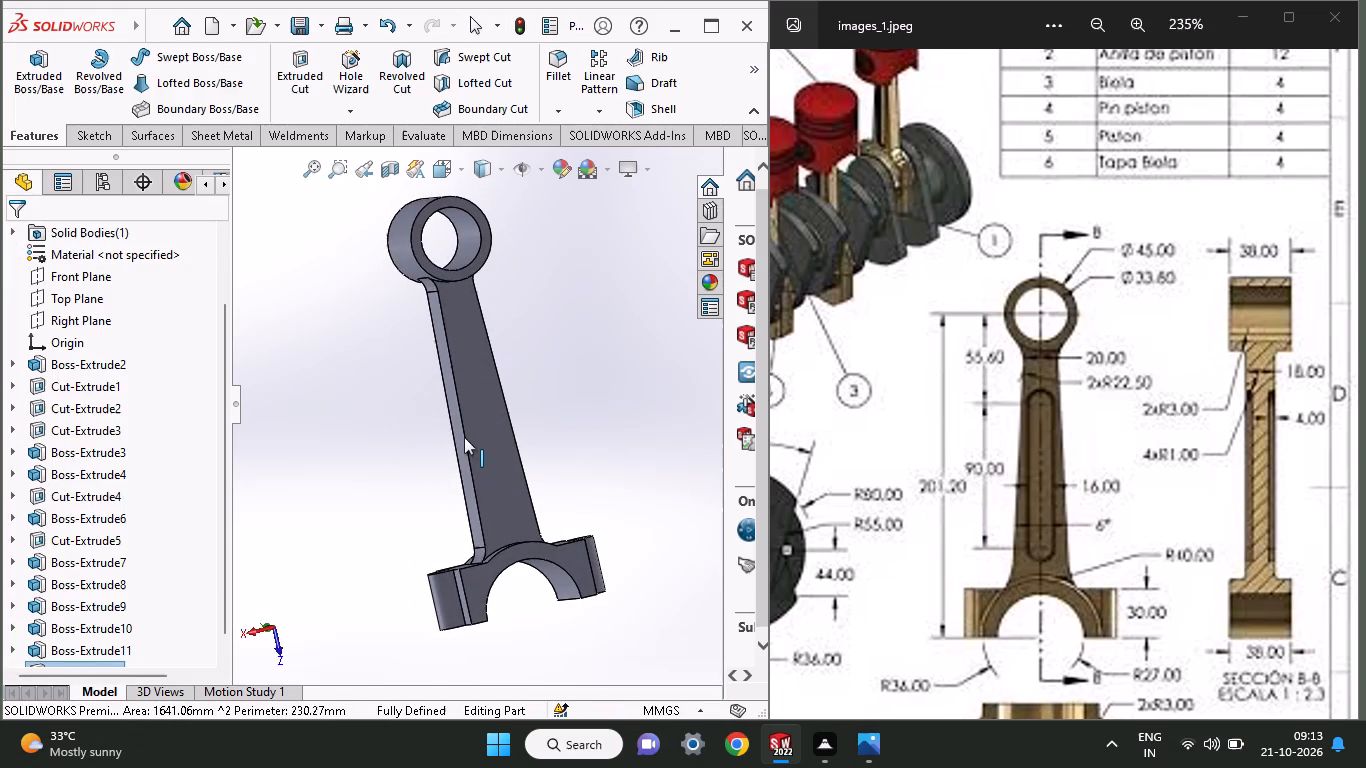
{"action": "left_click", "coordinate": [492, 421]}
{"action": "left_click", "coordinate": [578, 368]}
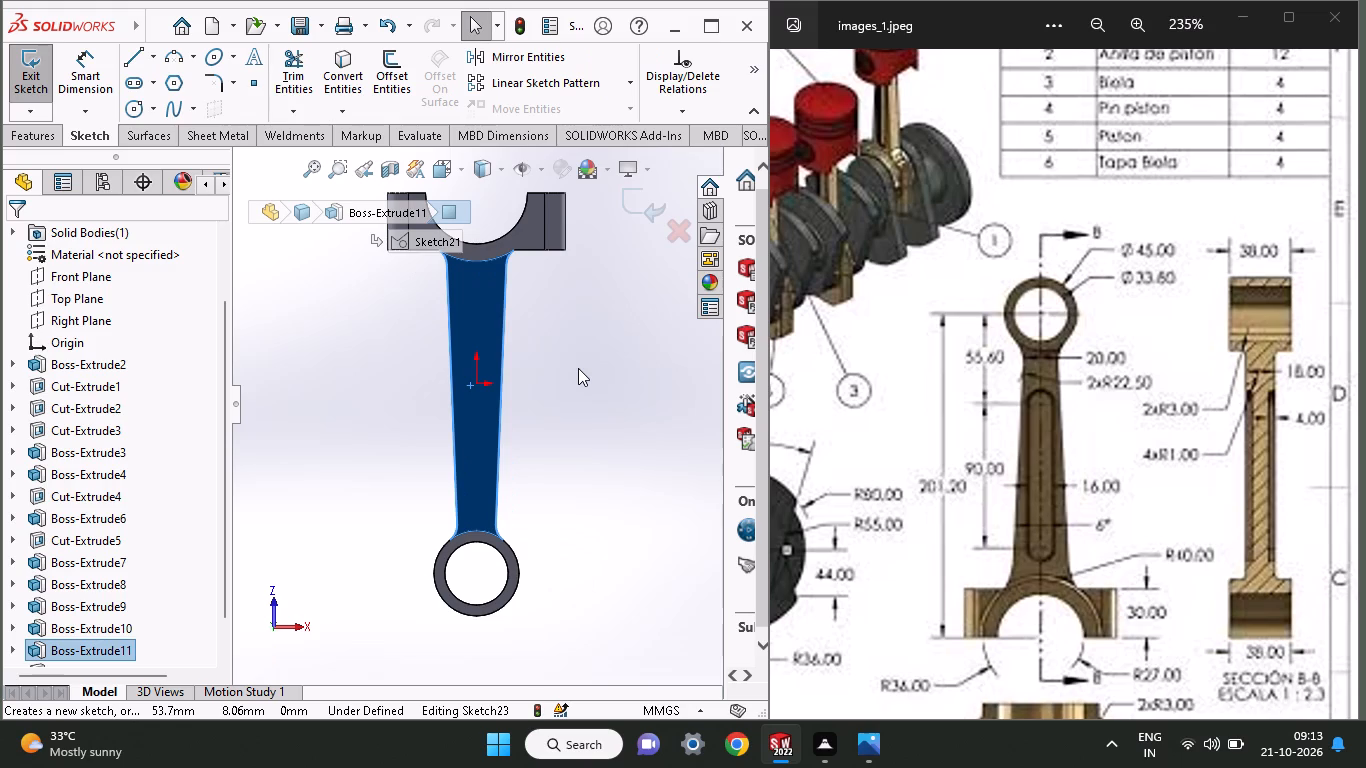
{"action": "left_click", "coordinate": [123, 60]}
{"action": "left_click", "coordinate": [474, 389]}
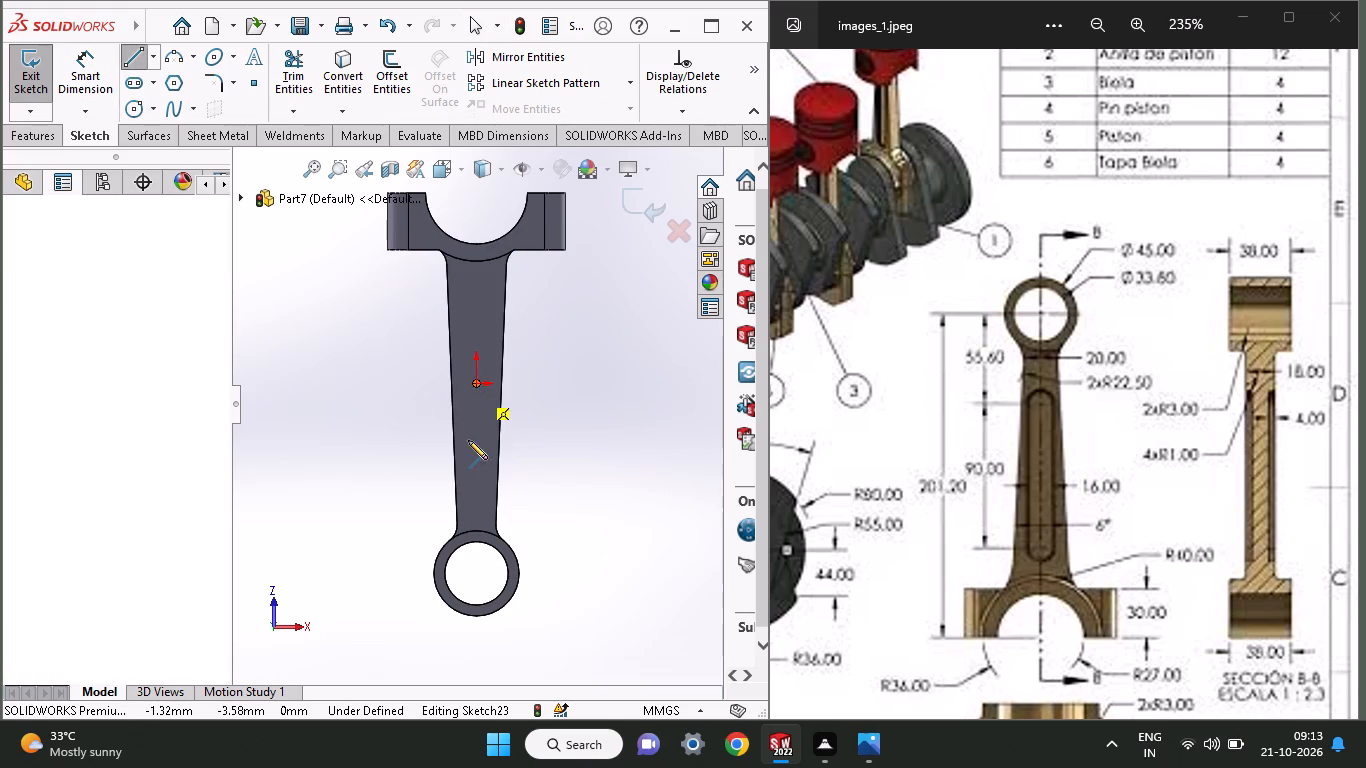
{"action": "left_click", "coordinate": [471, 480]}
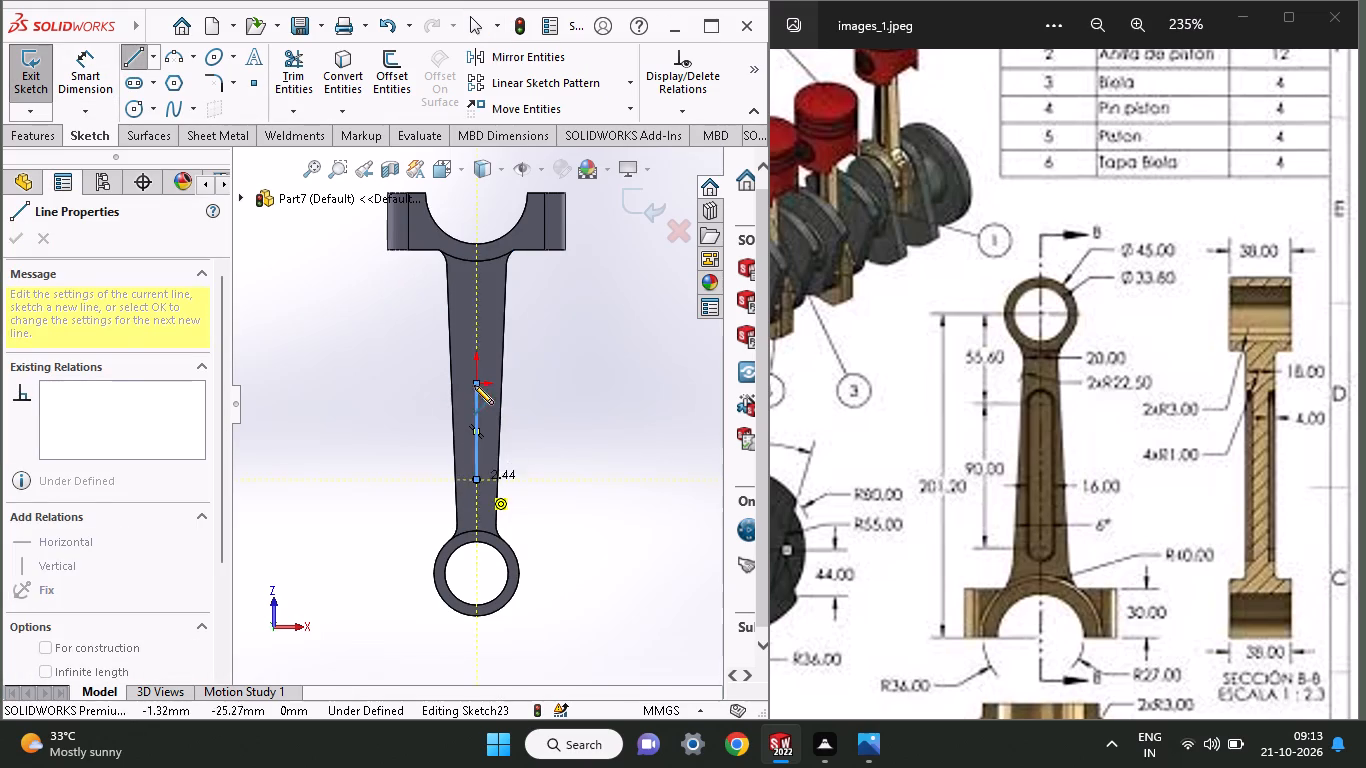
{"action": "left_click", "coordinate": [476, 299]}
{"action": "right_click", "coordinate": [551, 334]}
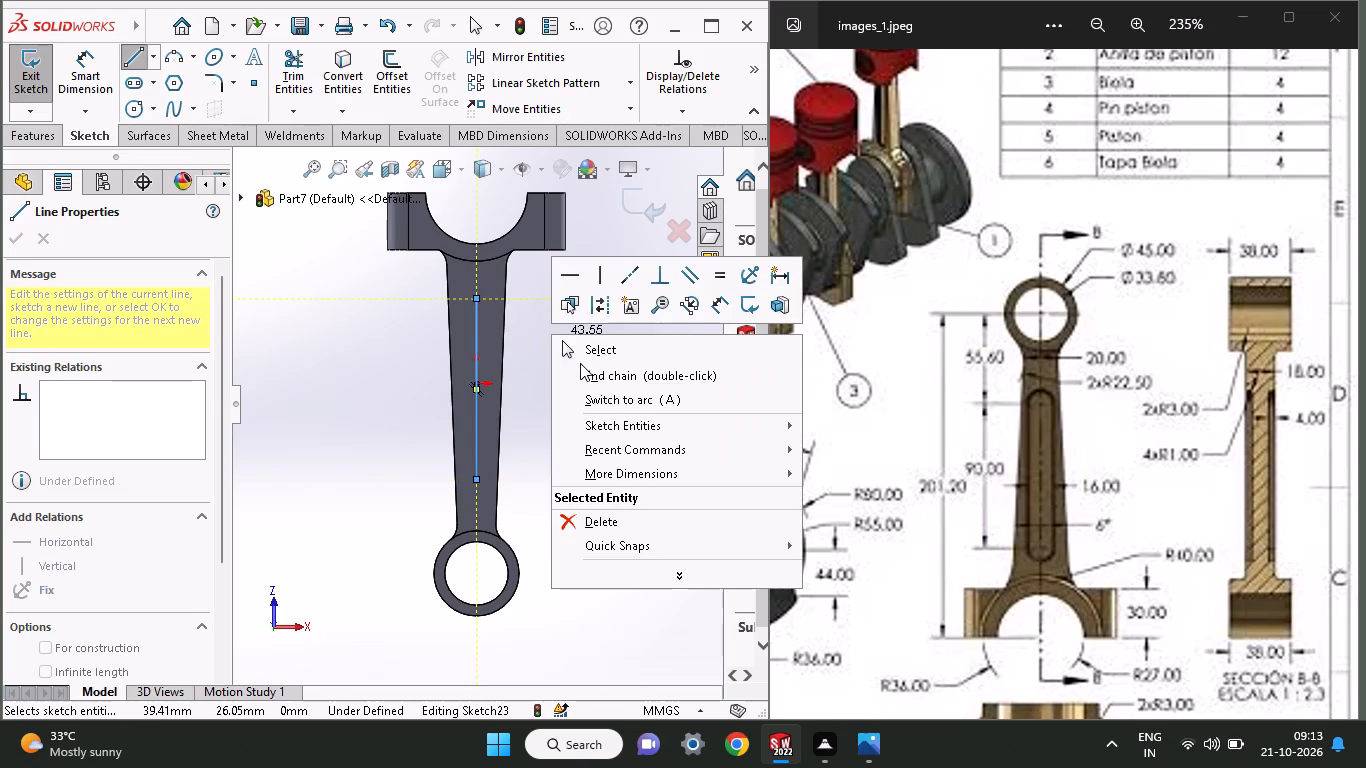
{"action": "left_click", "coordinate": [580, 349]}
Dimension the vertical line's lower end at 45 mm from the origin and the distance between its two ends as 90 mm.
{"action": "left_click", "coordinate": [90, 86]}
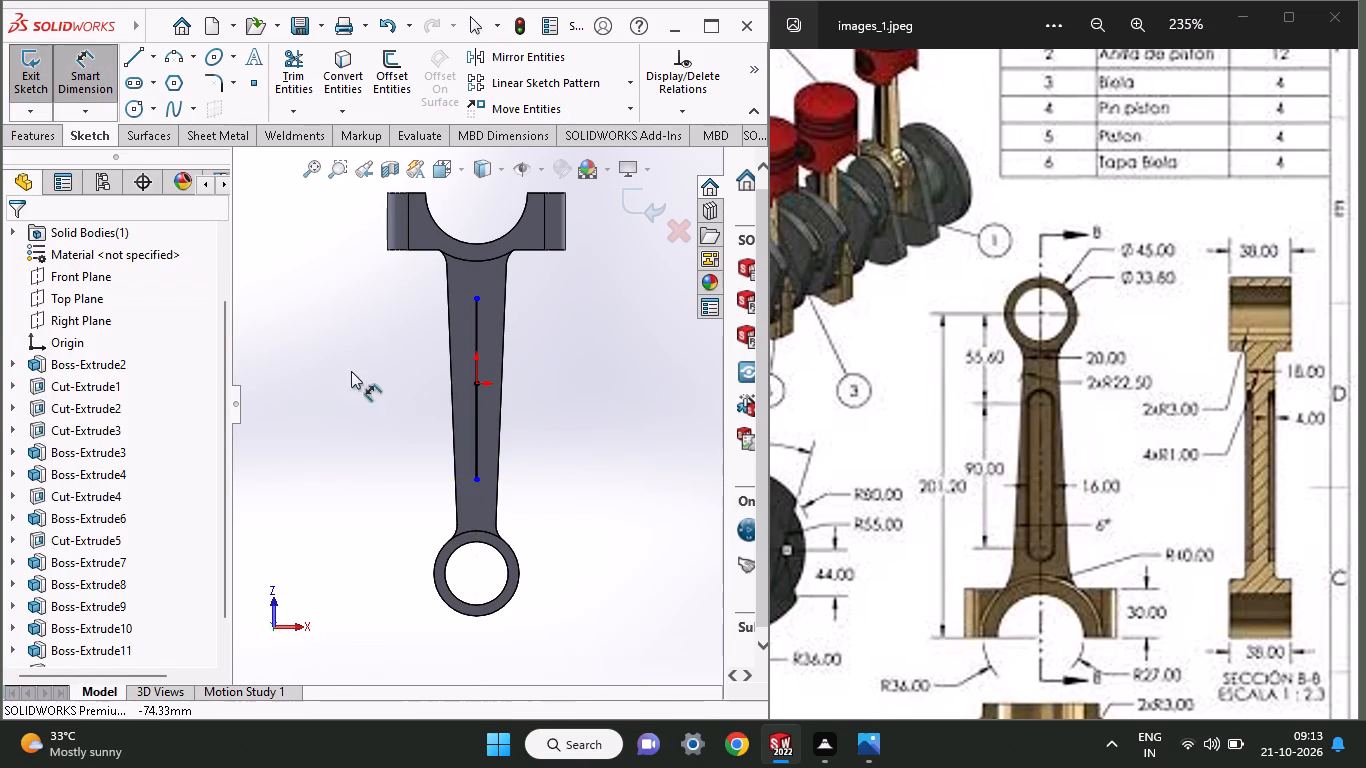
{"action": "left_click", "coordinate": [472, 436]}
{"action": "left_click", "coordinate": [389, 434]}
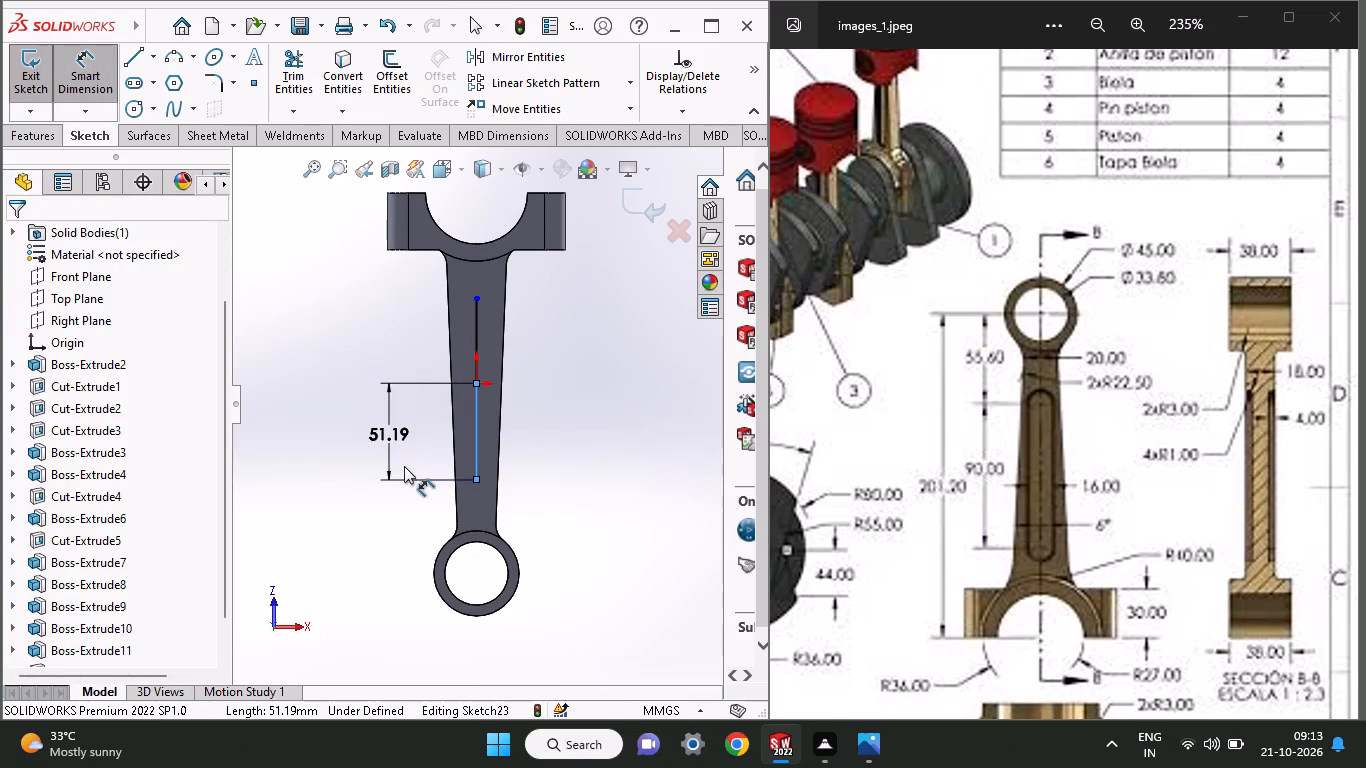
{"action": "key", "text": "1"}
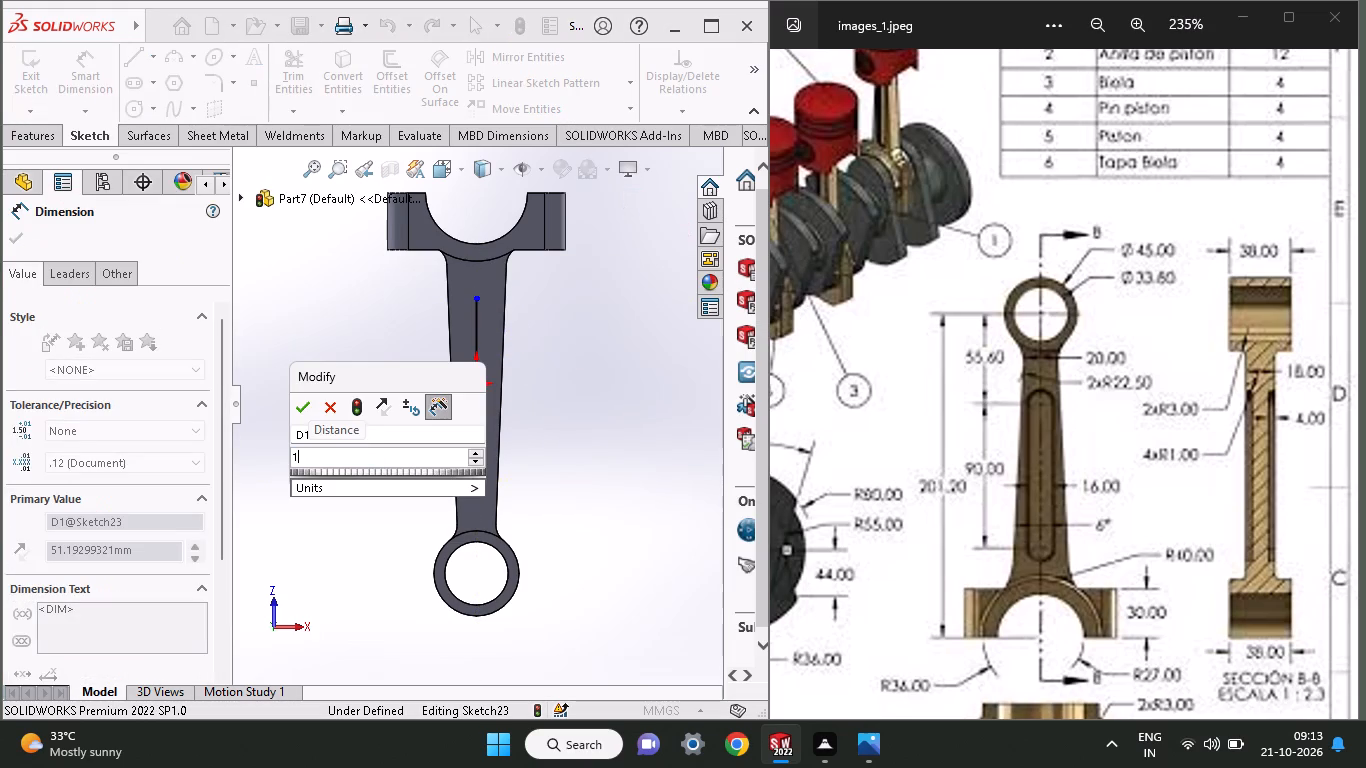
{"action": "key", "text": "BackSpace"}
{"action": "type", "text": "45"}
{"action": "key", "text": "Return"}
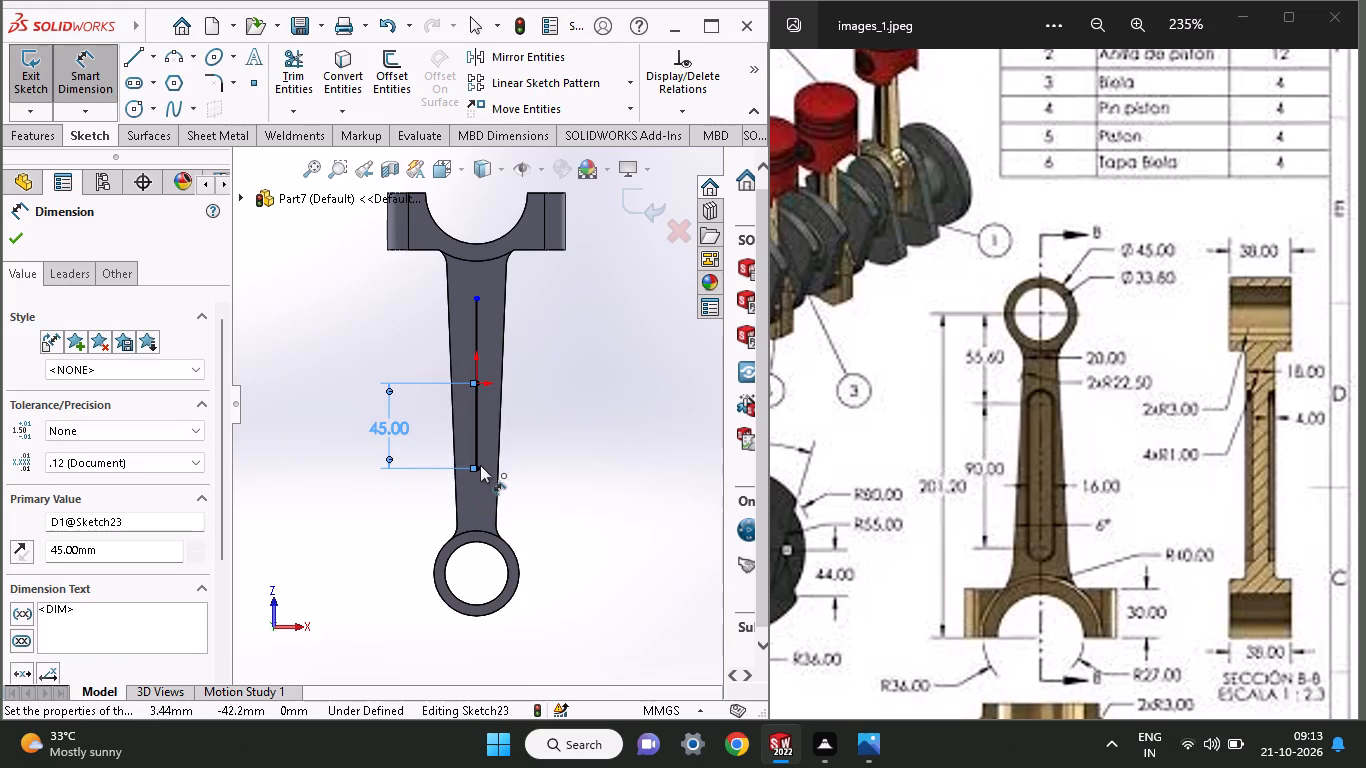
{"action": "left_click", "coordinate": [478, 467]}
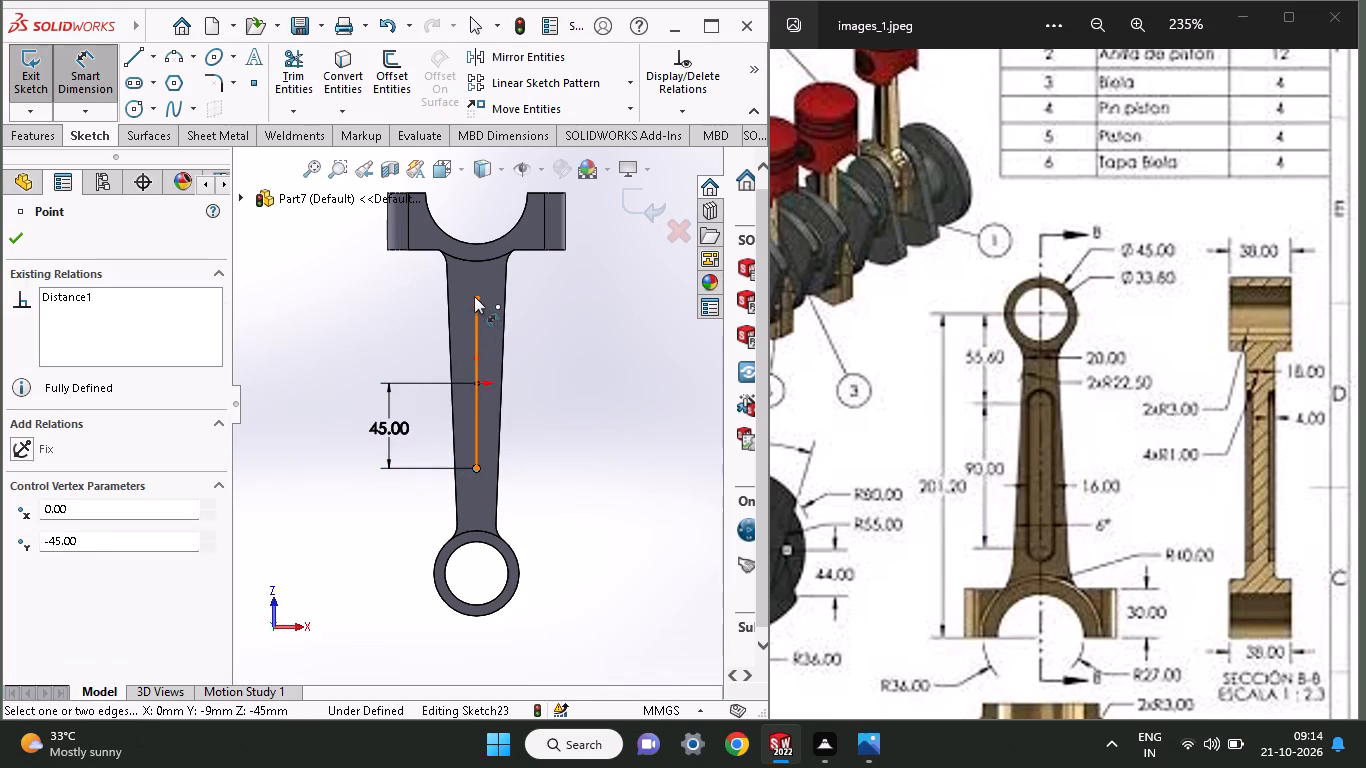
{"action": "left_click", "coordinate": [474, 296]}
{"action": "left_click_drag", "start_coordinate": [549, 352], "coordinate": [549, 362]}
{"action": "type", "text": "90"}
{"action": "key", "text": "Return"}
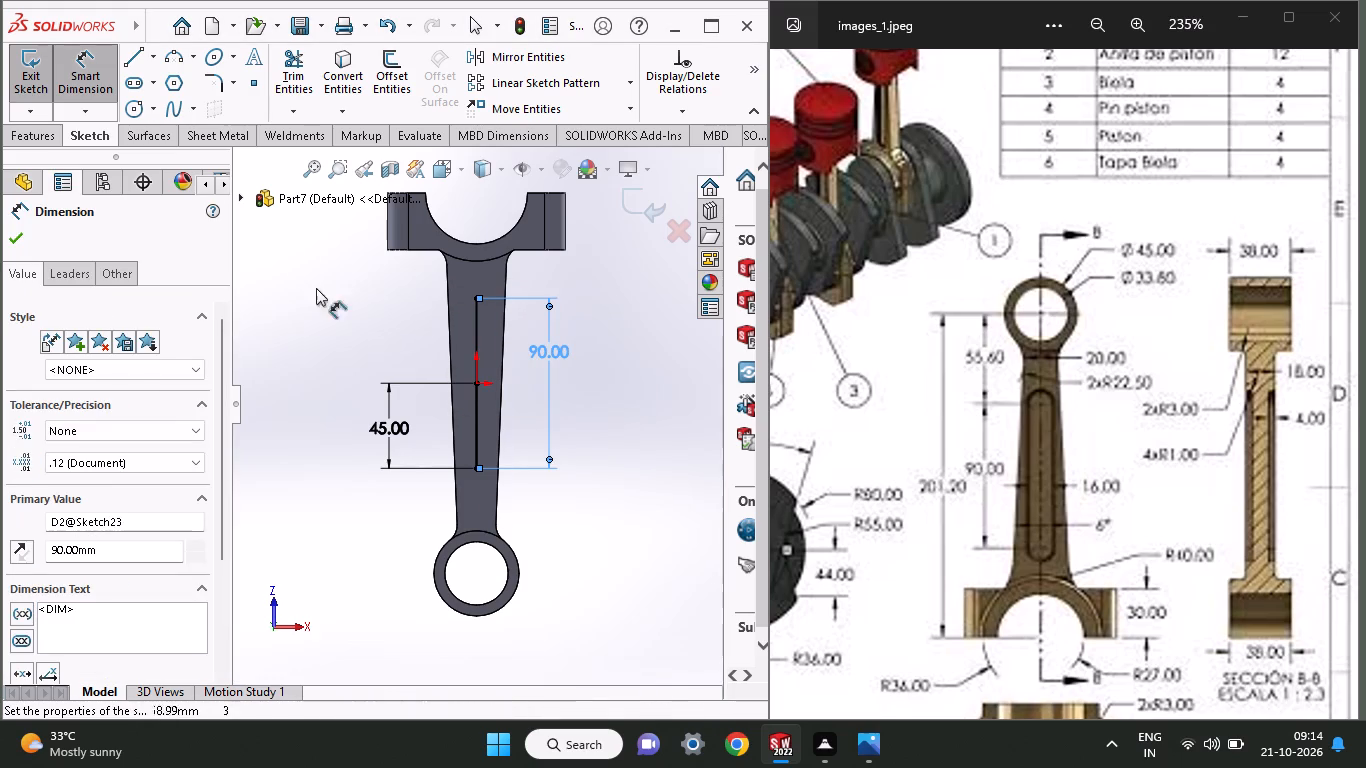
Sketch a straight slot about 13 mm wide between the upper and lower ends of the vertical line.
{"action": "left_click", "coordinate": [132, 75]}
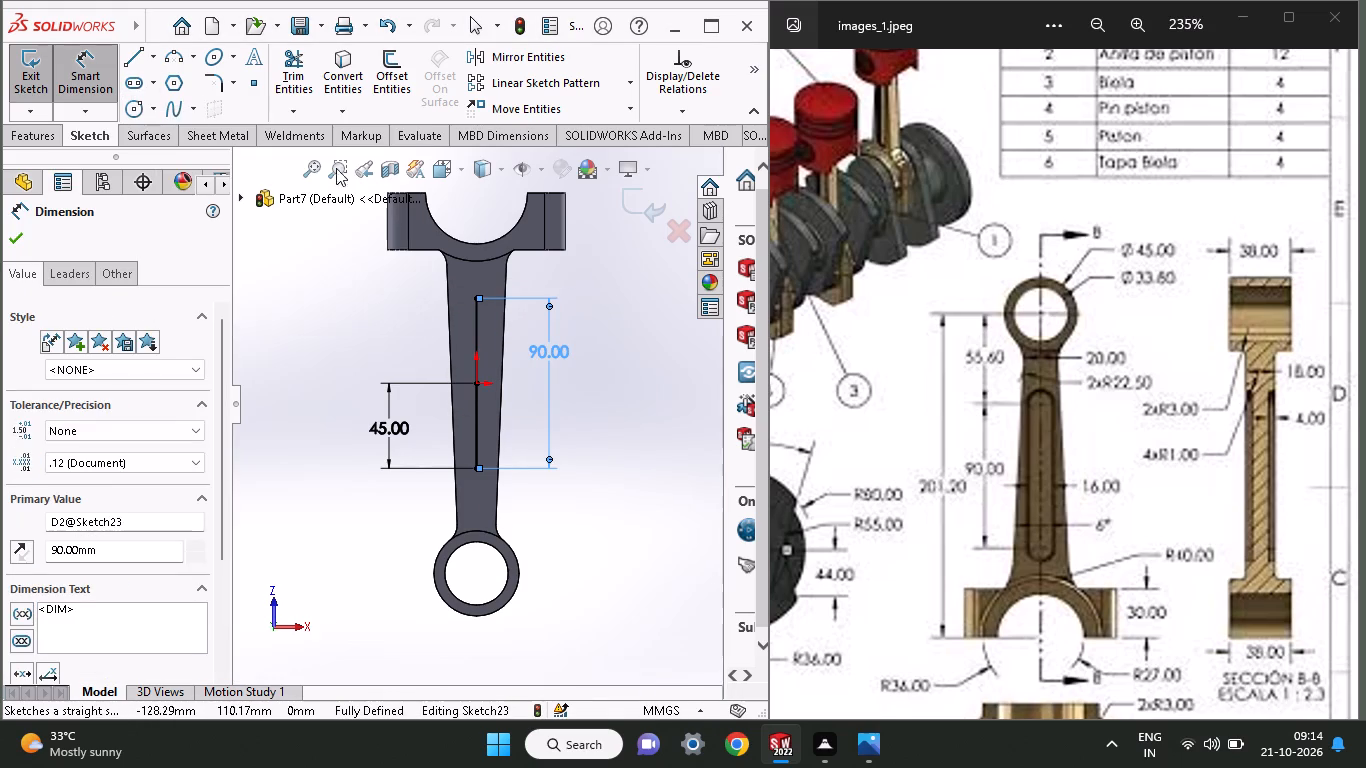
{"action": "left_click", "coordinate": [130, 87]}
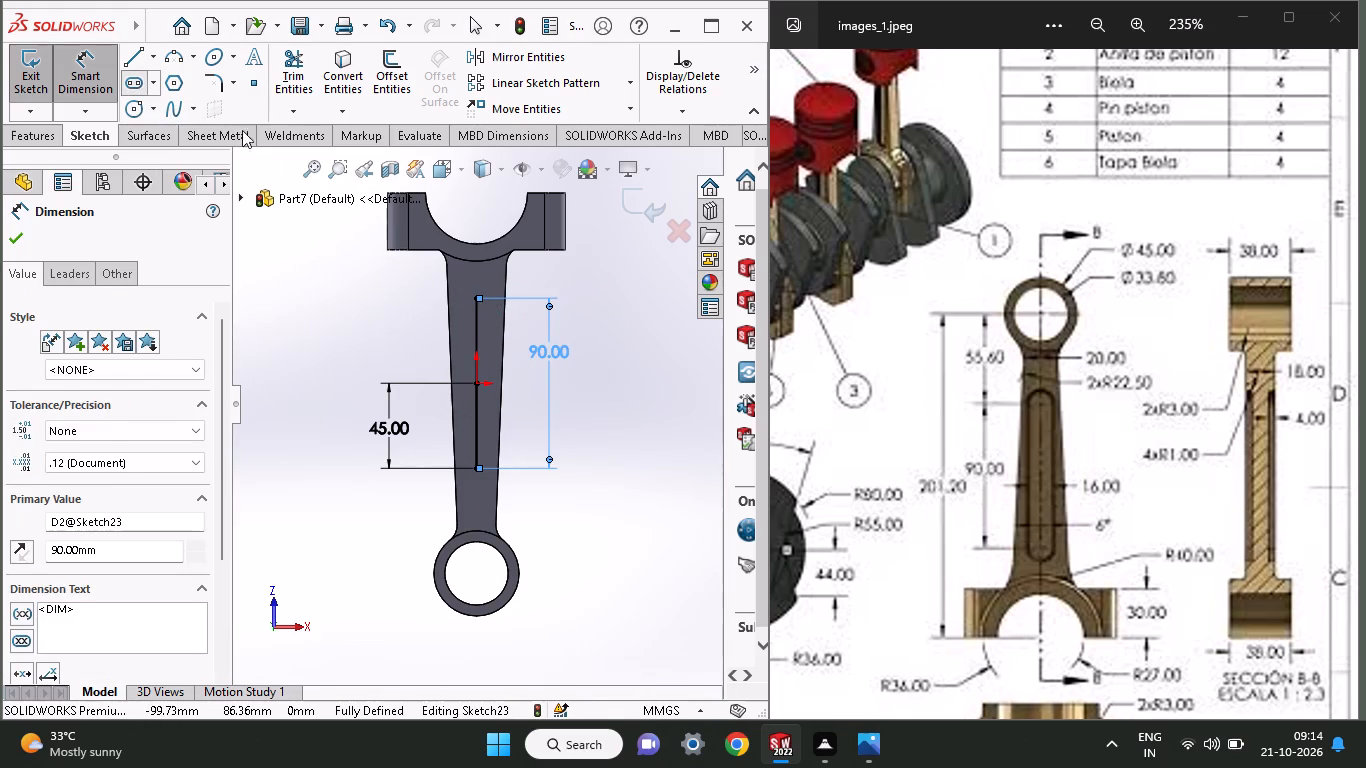
{"action": "left_click", "coordinate": [480, 304]}
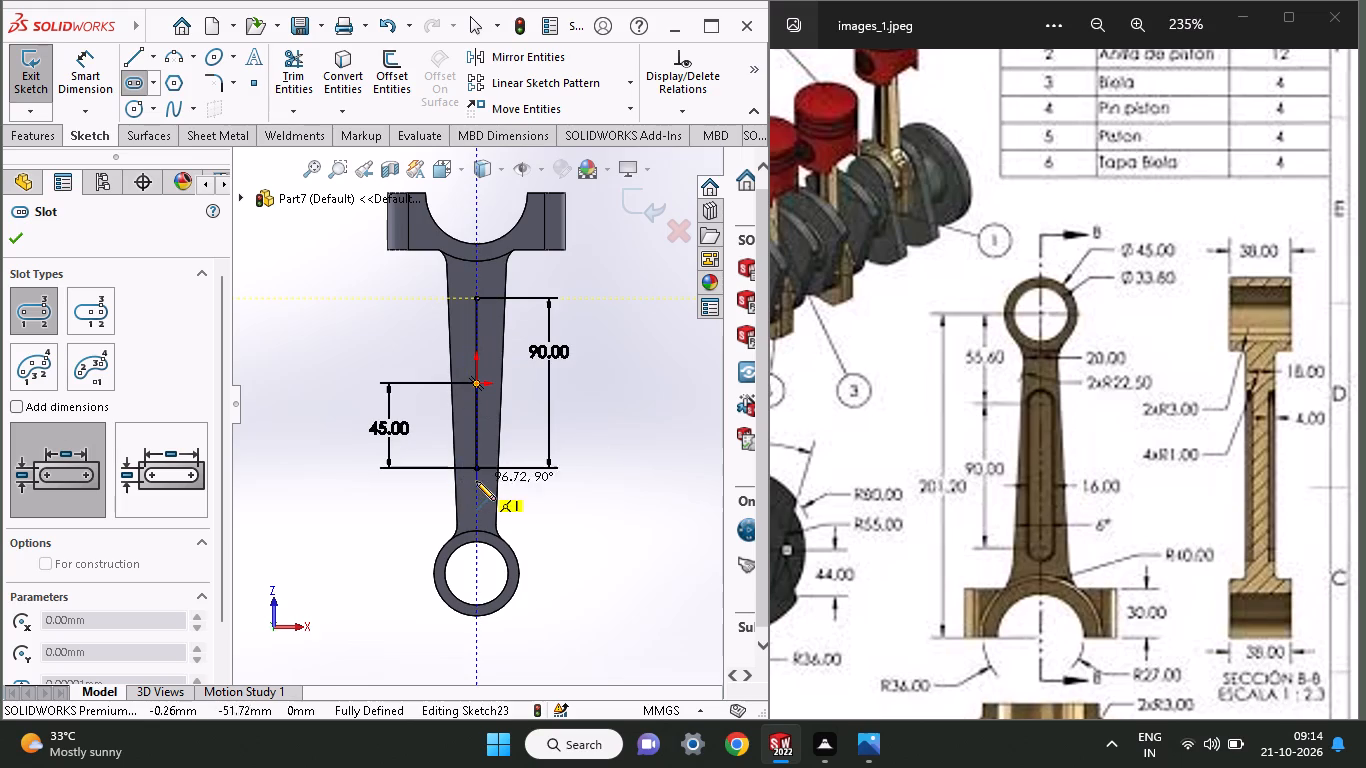
{"action": "left_click", "coordinate": [476, 471]}
{"action": "left_click", "coordinate": [489, 457]}
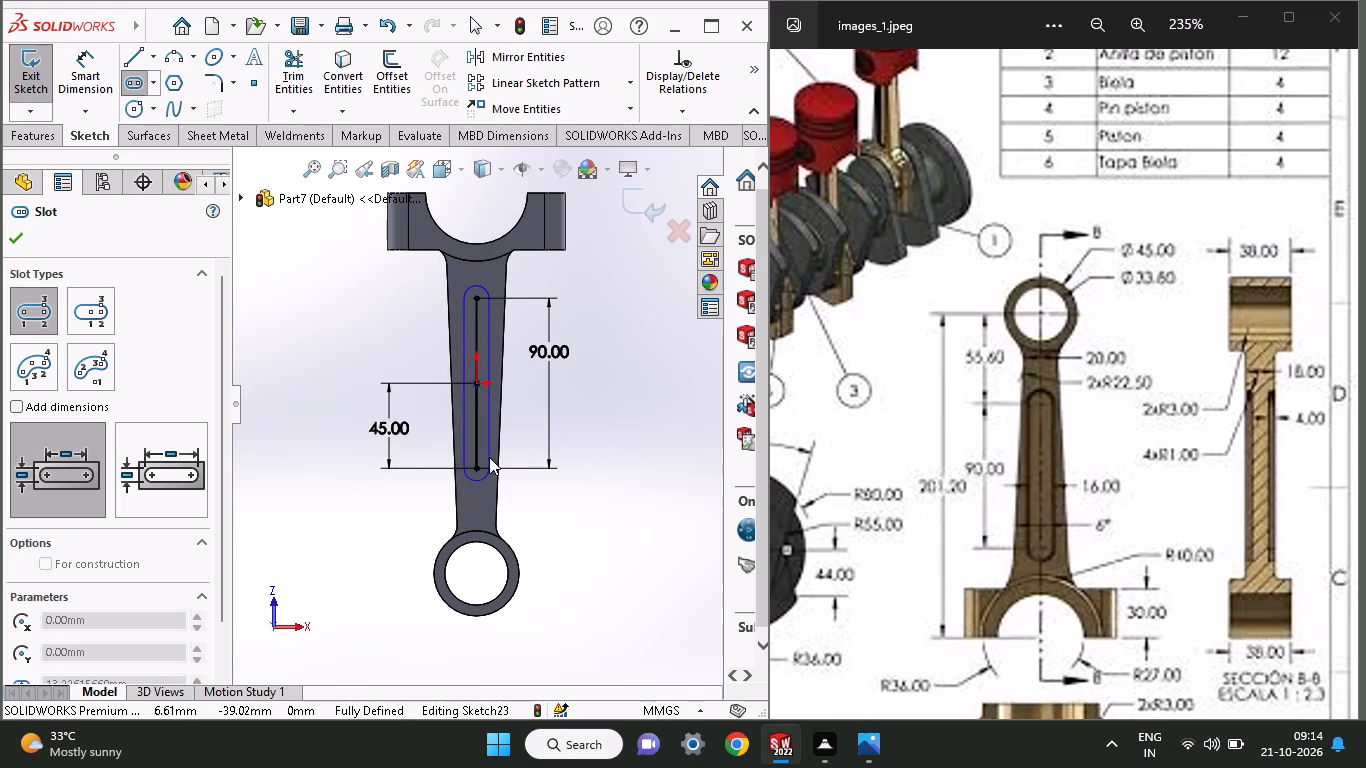
Dimension the slot's width between its two straight sides as 16 mm.
{"action": "left_click", "coordinate": [79, 77]}
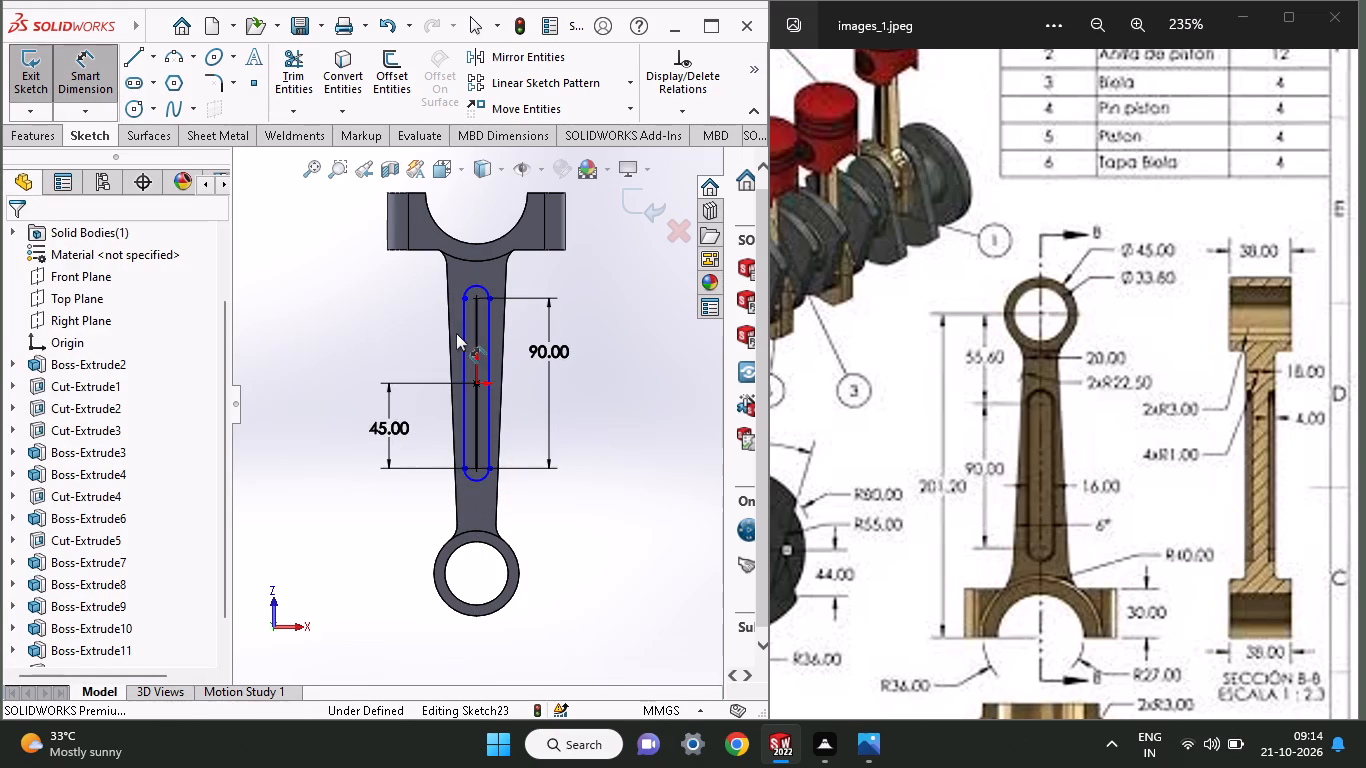
{"action": "left_click", "coordinate": [465, 339]}
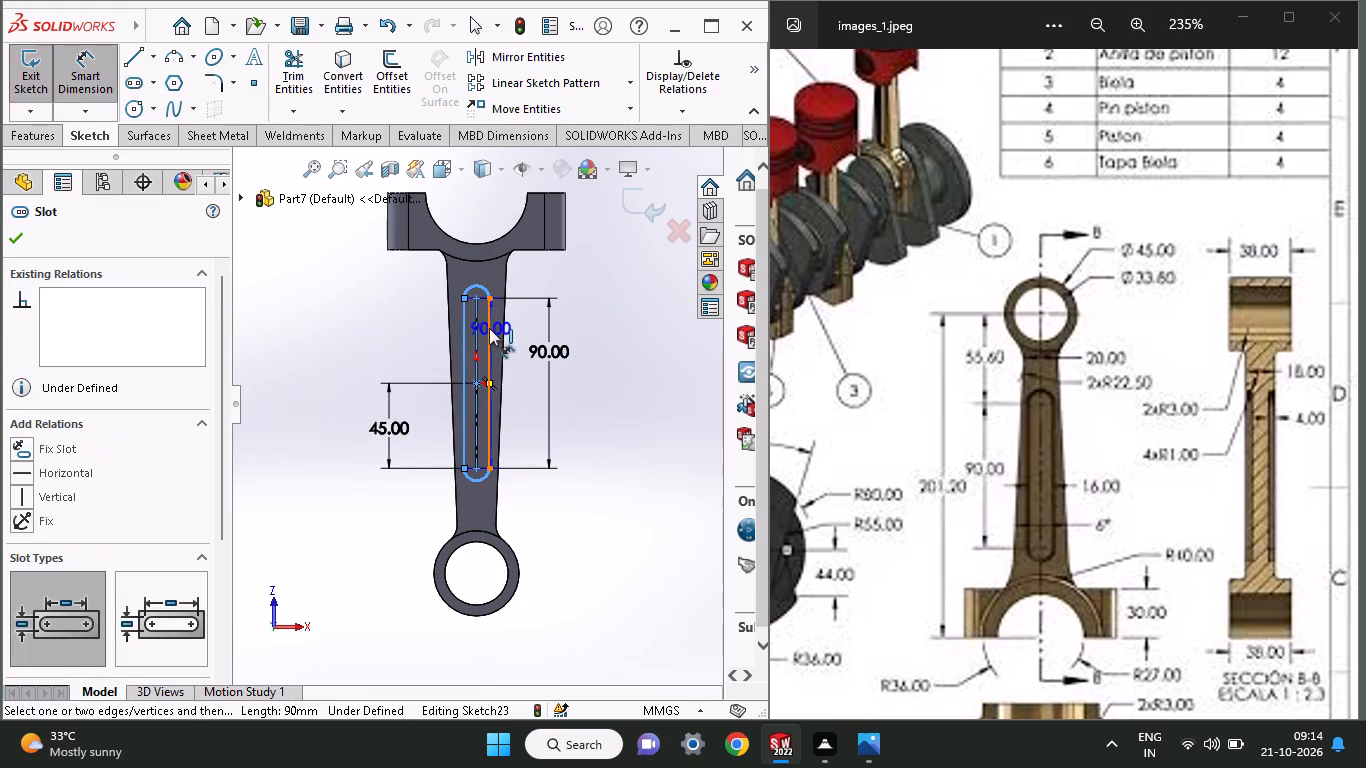
{"action": "left_click", "coordinate": [489, 328]}
{"action": "left_click", "coordinate": [518, 372]}
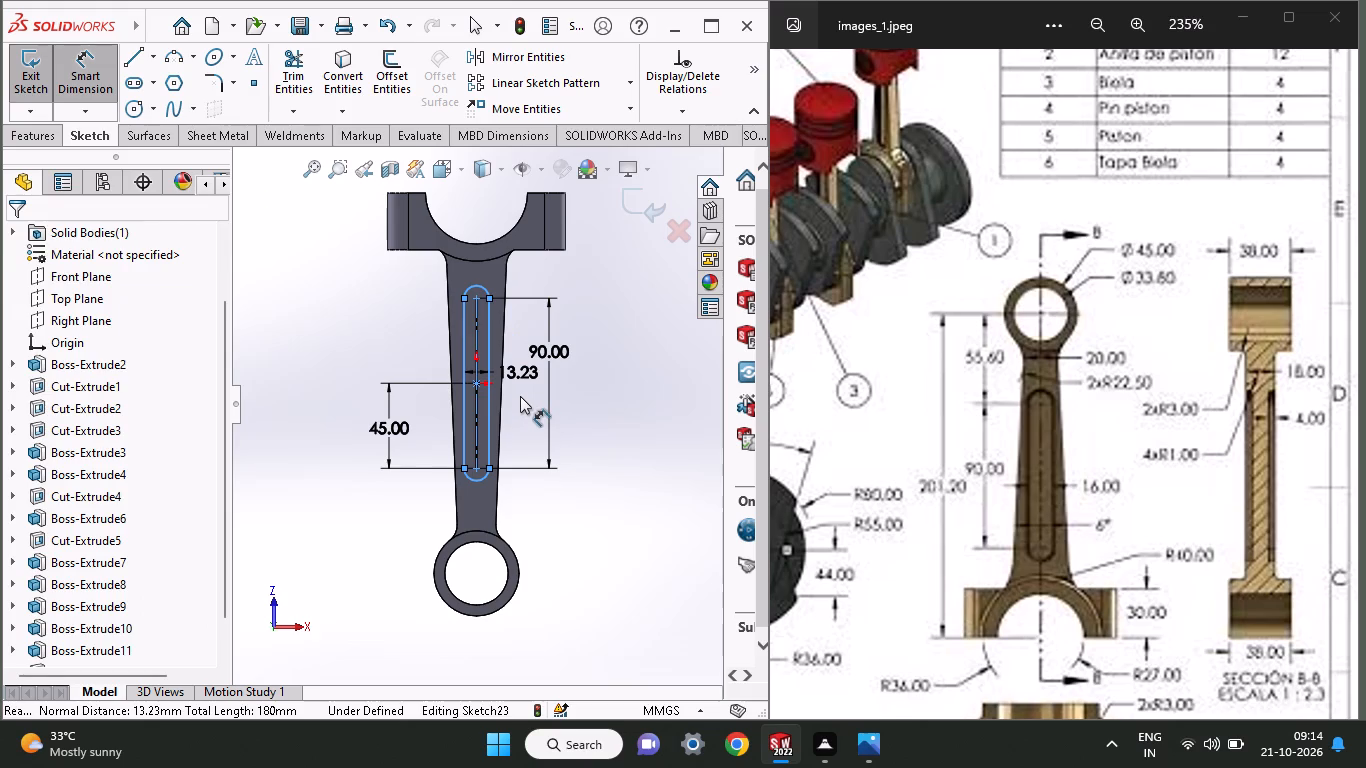
{"action": "type", "text": "16"}
{"action": "key", "text": "Return"}
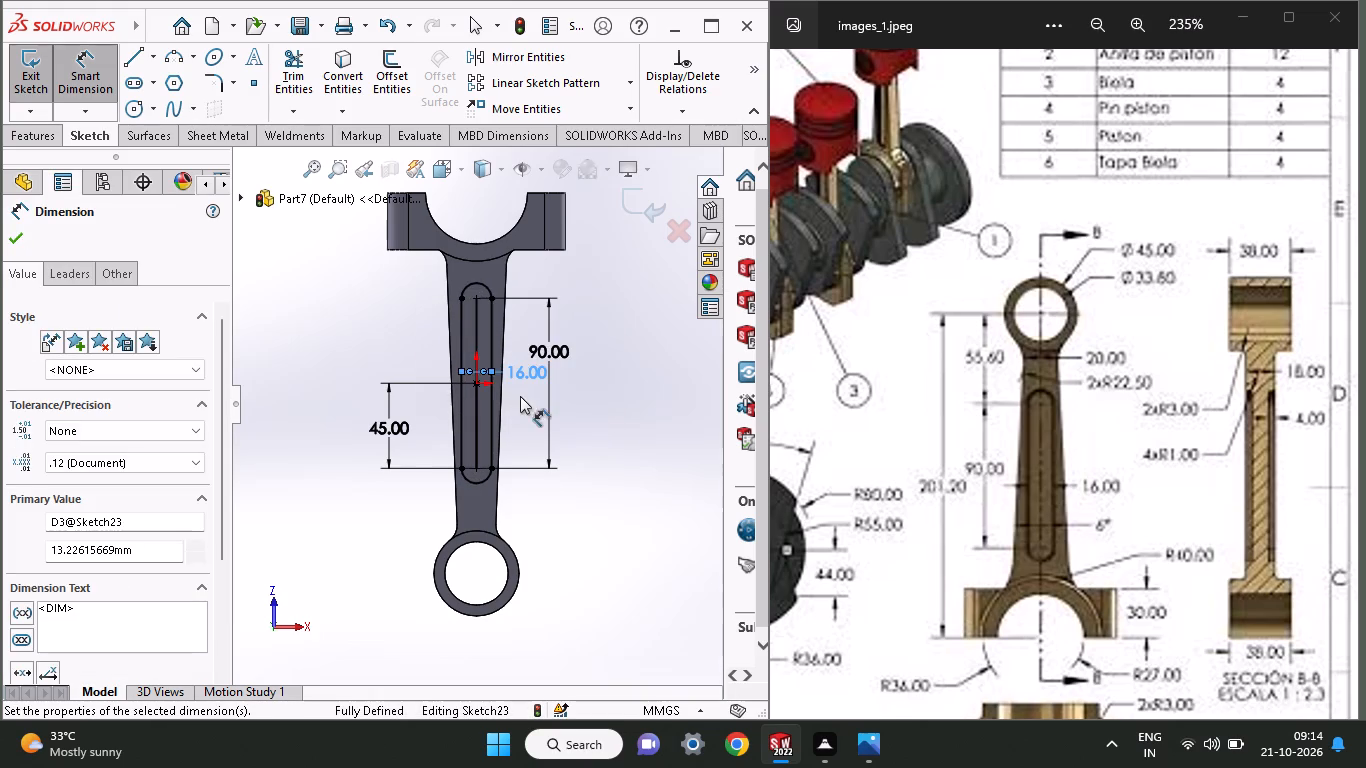
Cut the slot contour 4 mm deep into this side of the shank with a Blind extruded cut.
{"action": "left_click", "coordinate": [21, 146]}
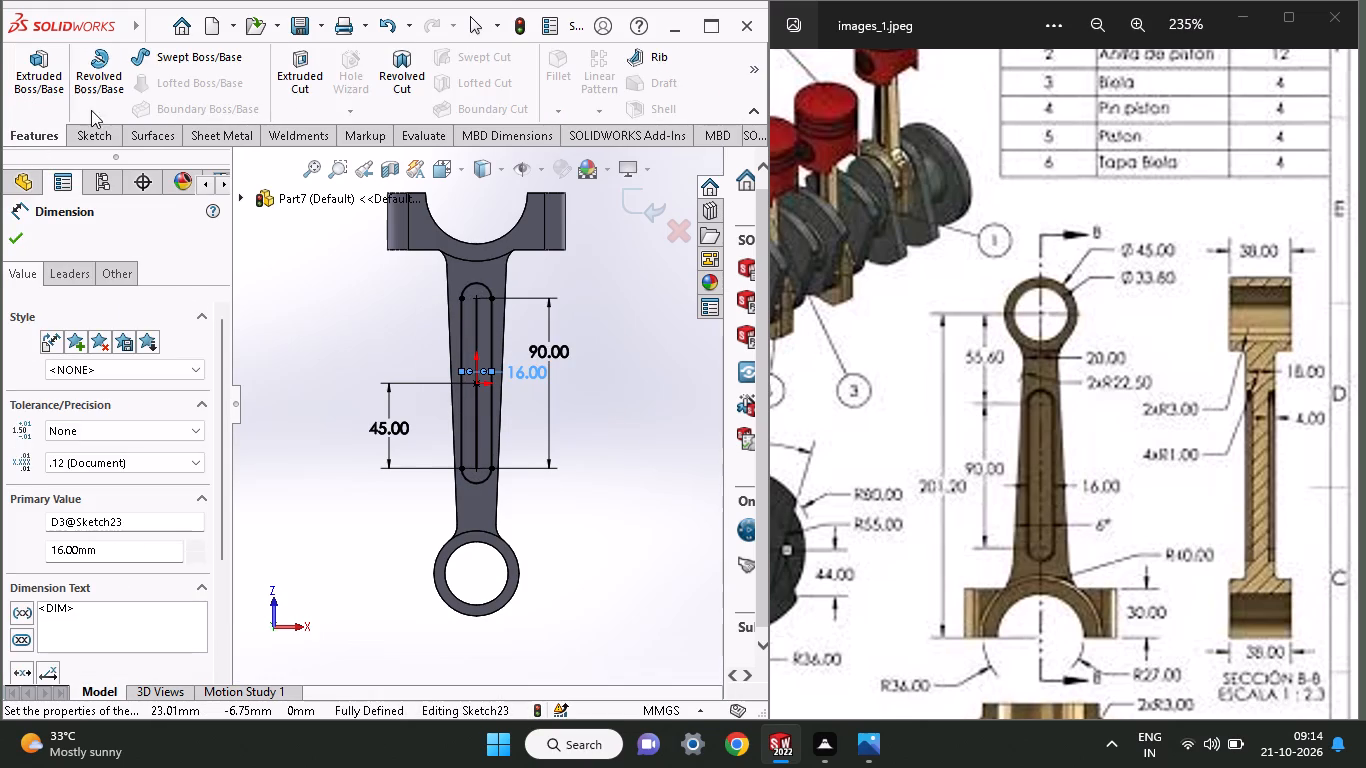
{"action": "left_click", "coordinate": [309, 84]}
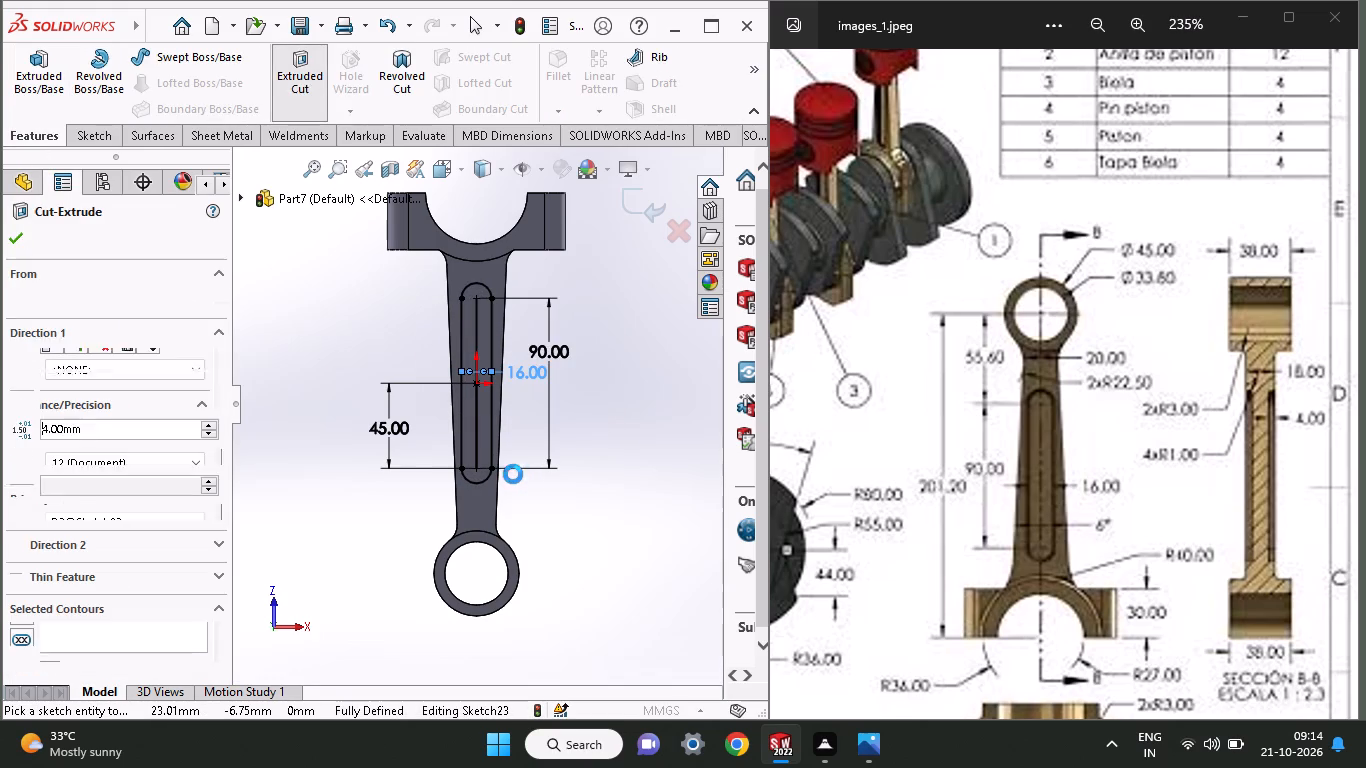
{"action": "left_click", "coordinate": [486, 443]}
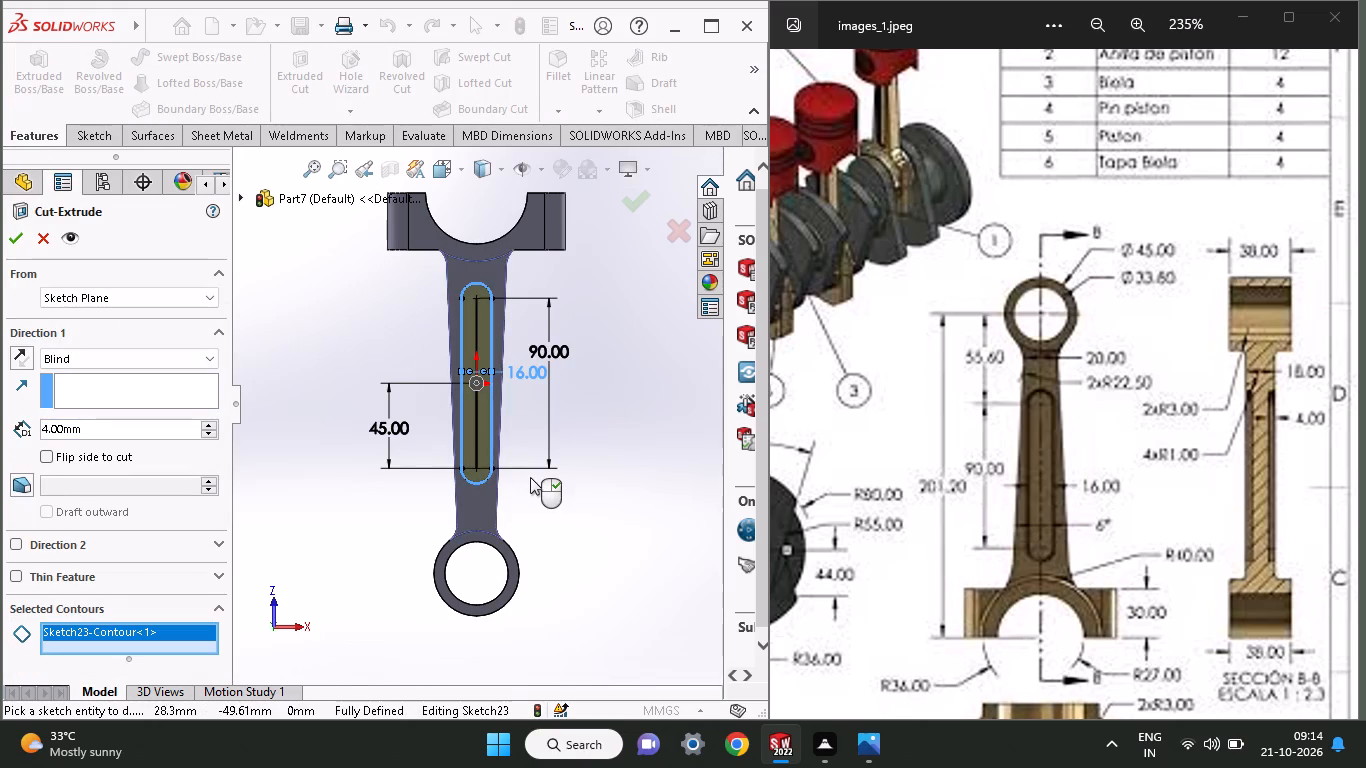
{"action": "middle_click_drag", "start_coordinate": [530, 477], "coordinate": [458, 505]}
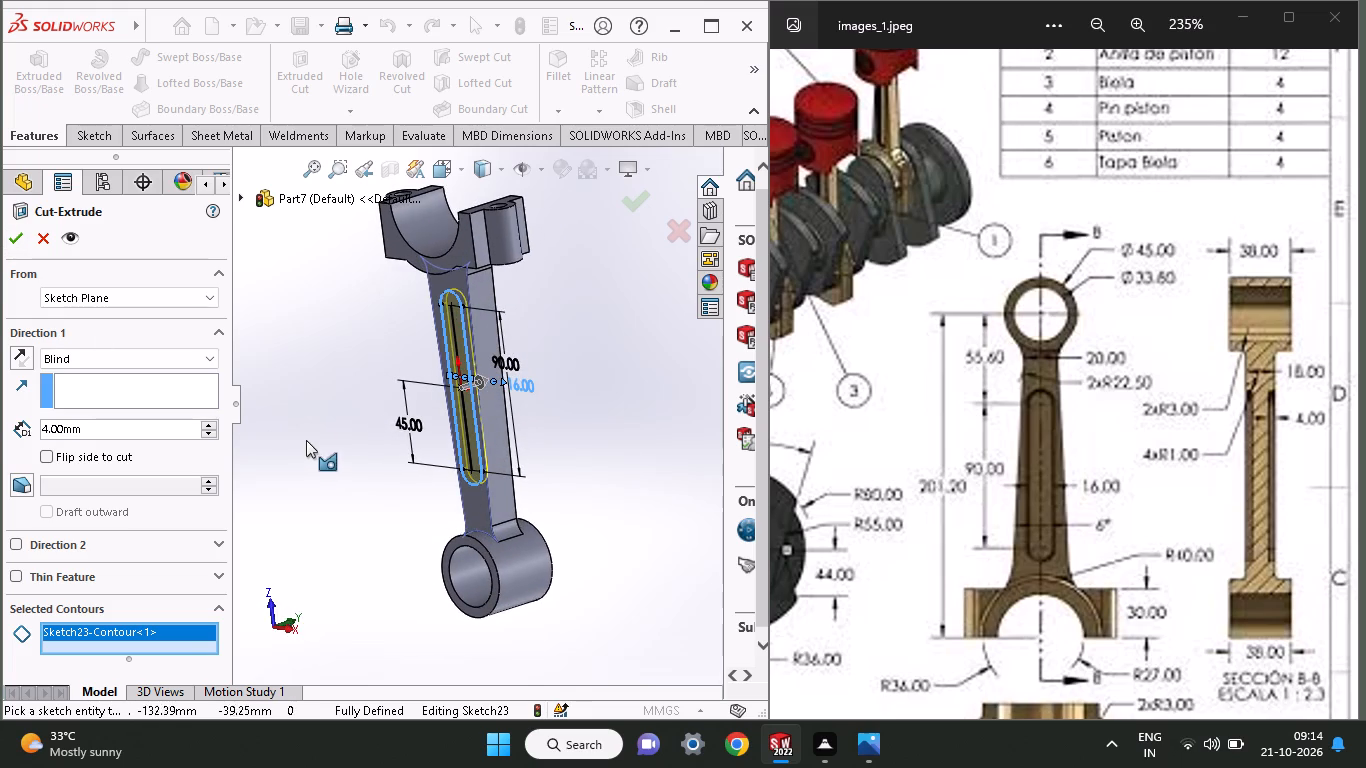
{"action": "middle_click_drag", "start_coordinate": [311, 448], "coordinate": [236, 462]}
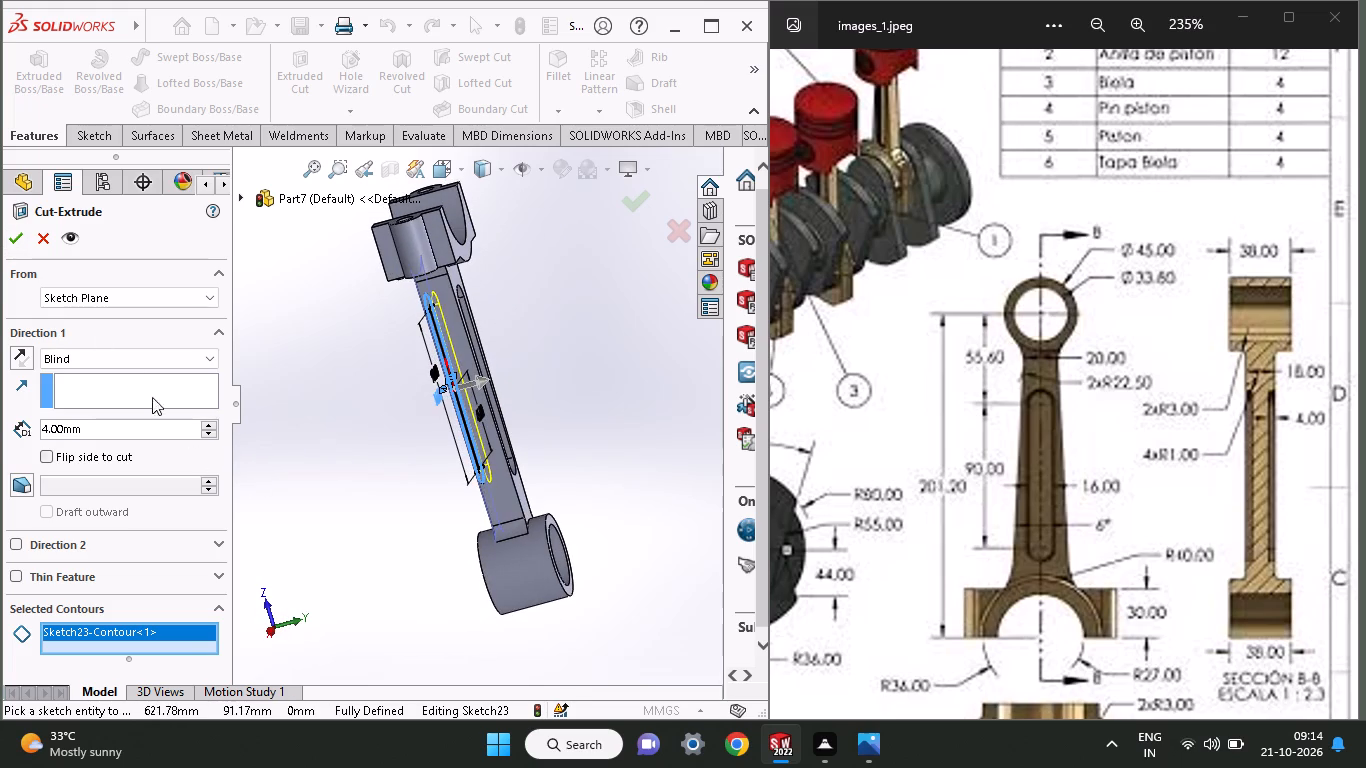
{"action": "left_click", "coordinate": [20, 240]}
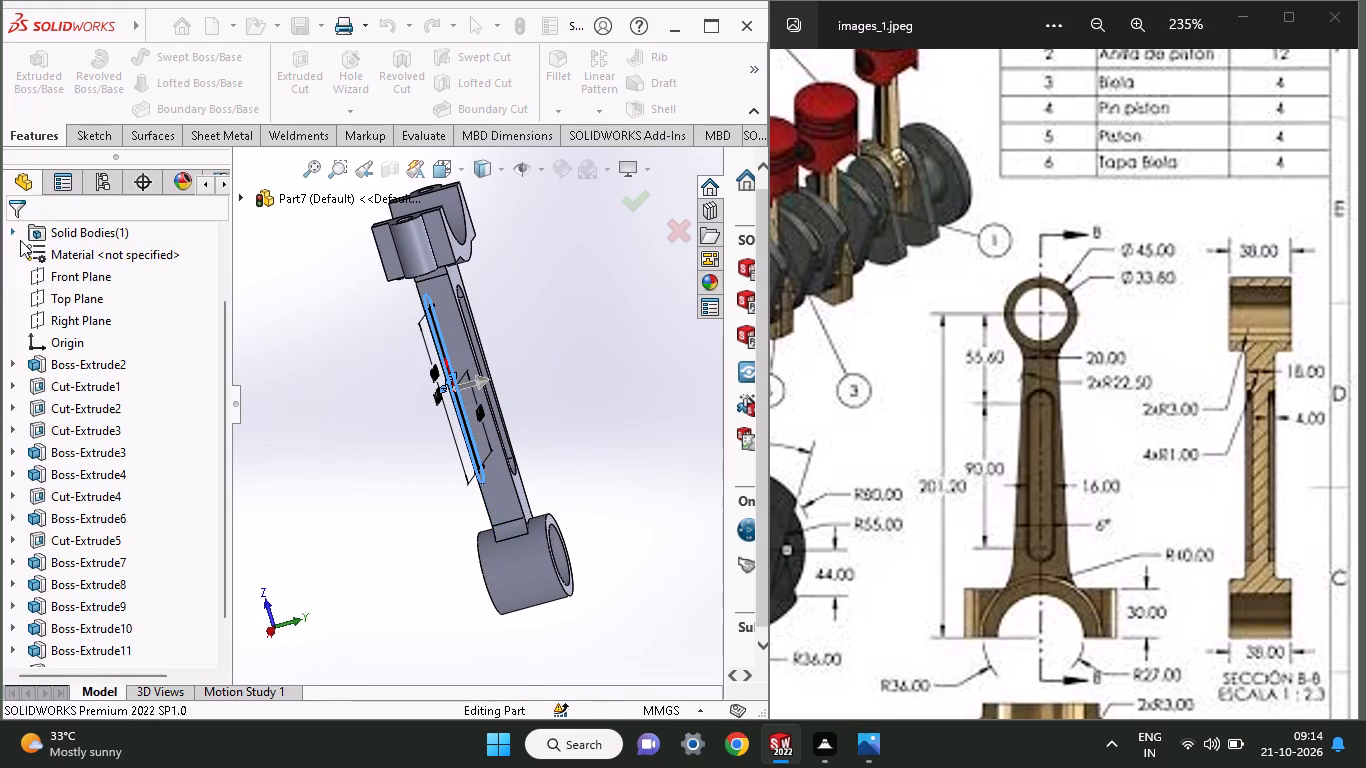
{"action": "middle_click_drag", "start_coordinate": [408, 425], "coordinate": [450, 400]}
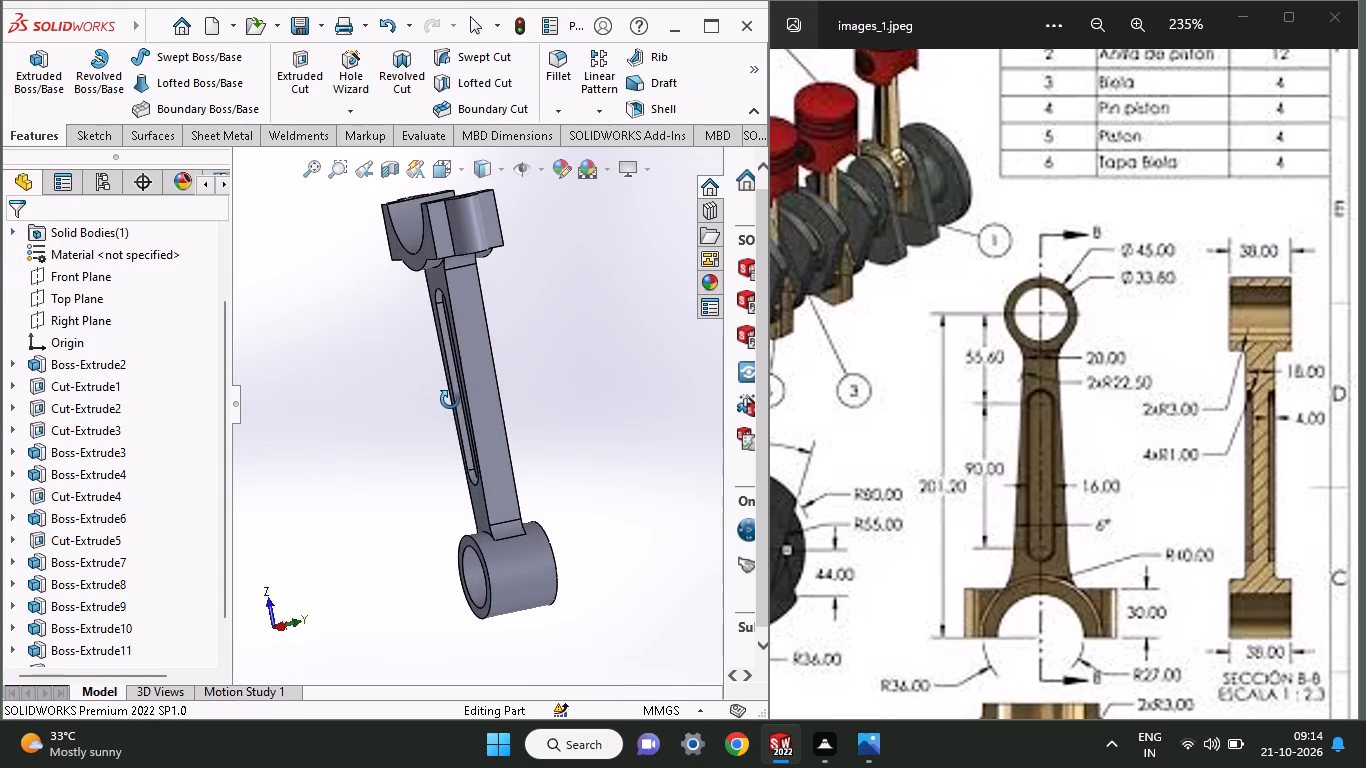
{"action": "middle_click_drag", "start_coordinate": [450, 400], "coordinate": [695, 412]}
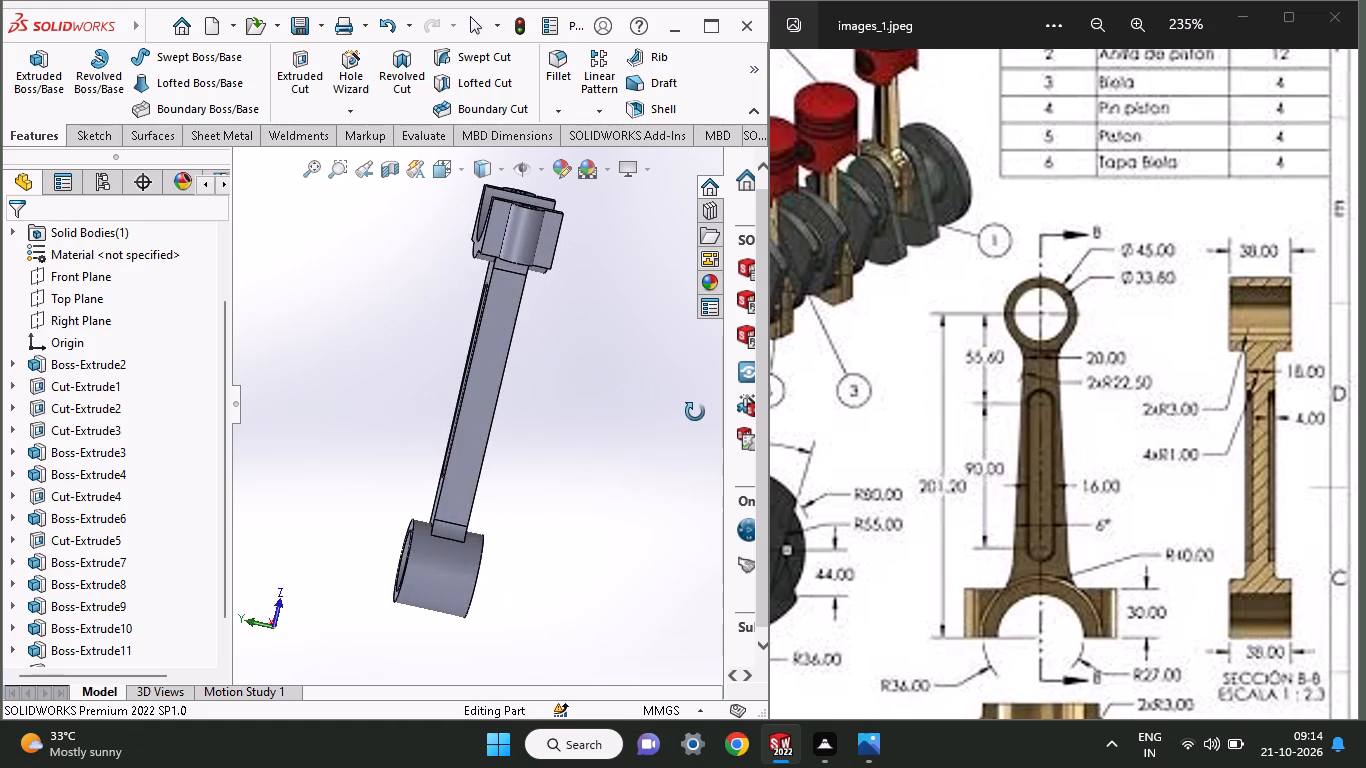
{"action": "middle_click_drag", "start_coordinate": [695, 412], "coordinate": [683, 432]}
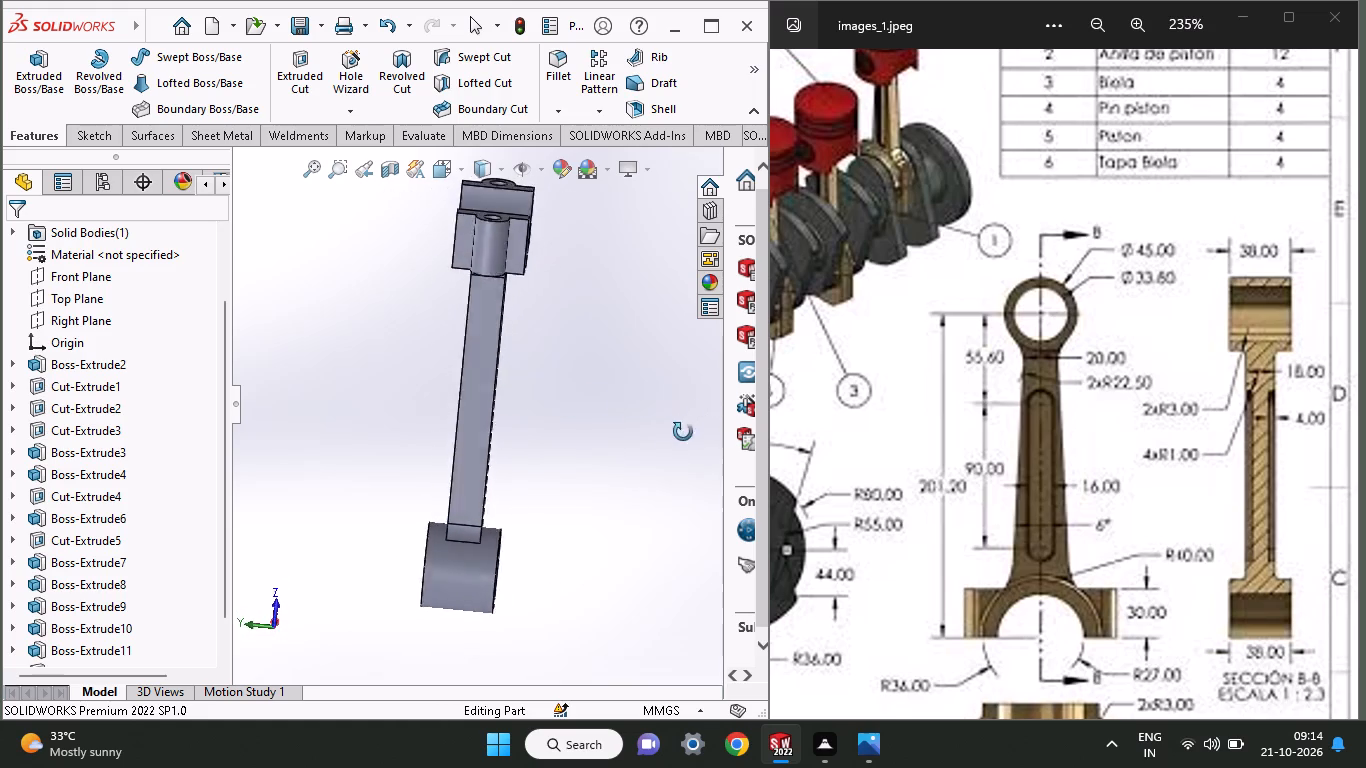
Inspect the connecting rod's shank recesses and both ends from several sides, comparing them with the rod views in the reference drawing.
{"action": "middle_click_drag", "start_coordinate": [683, 432], "coordinate": [569, 485]}
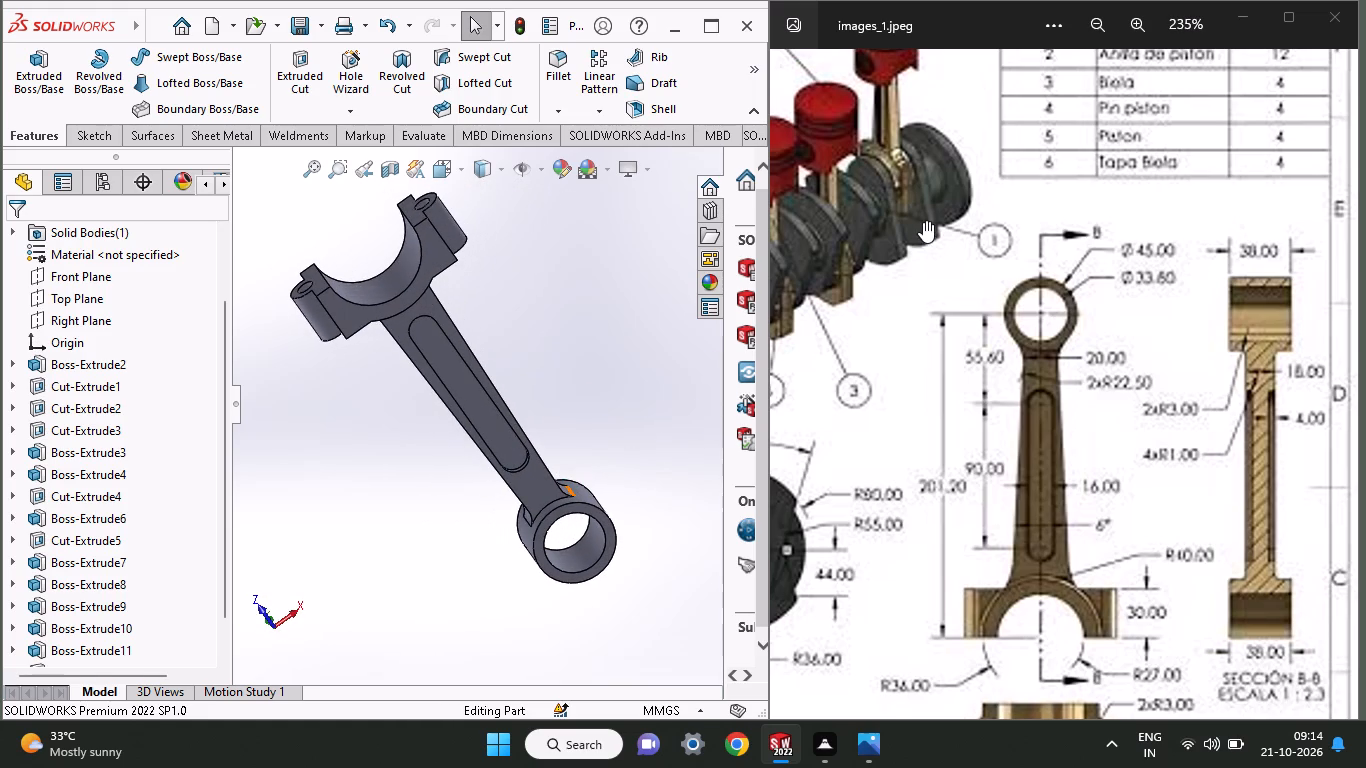
{"action": "middle_click_drag", "start_coordinate": [903, 222], "coordinate": [1089, 332]}
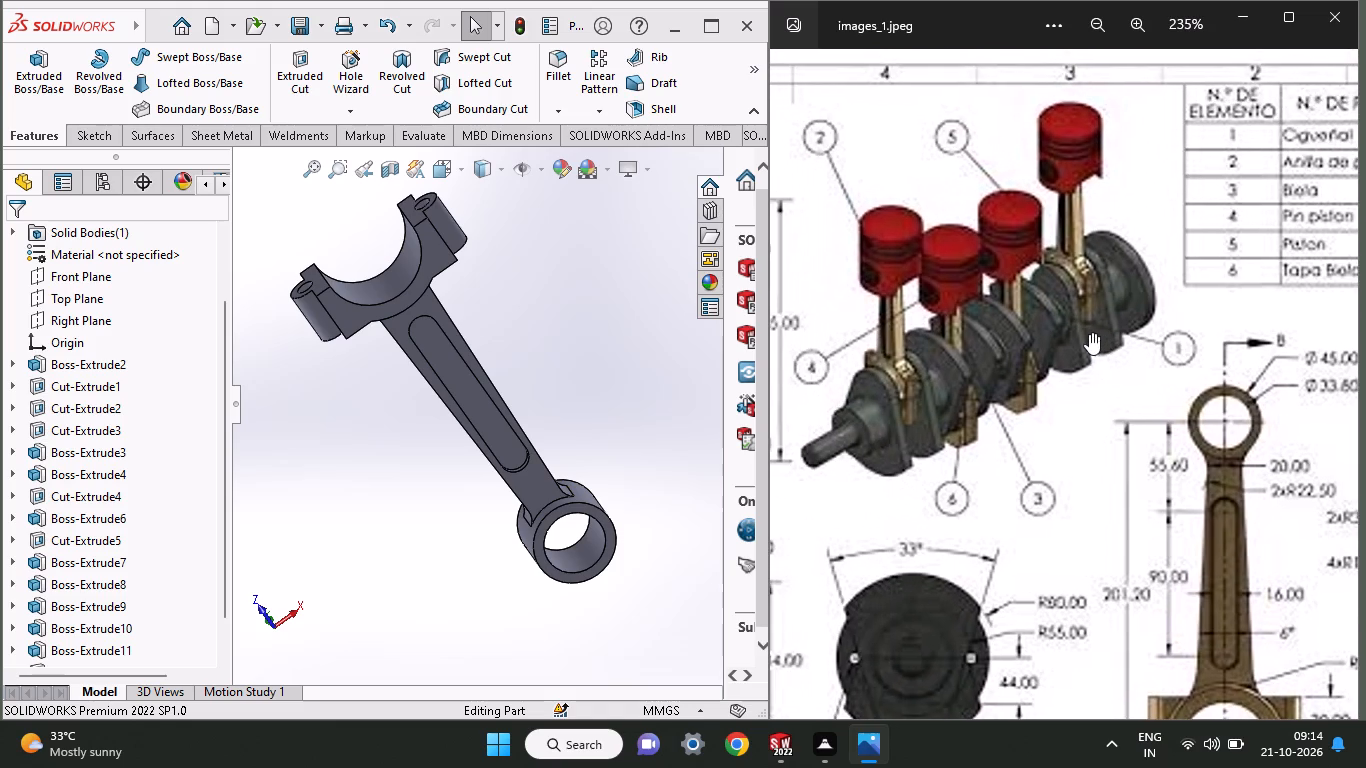
{"action": "middle_click_drag", "start_coordinate": [1025, 469], "coordinate": [1098, 450]}
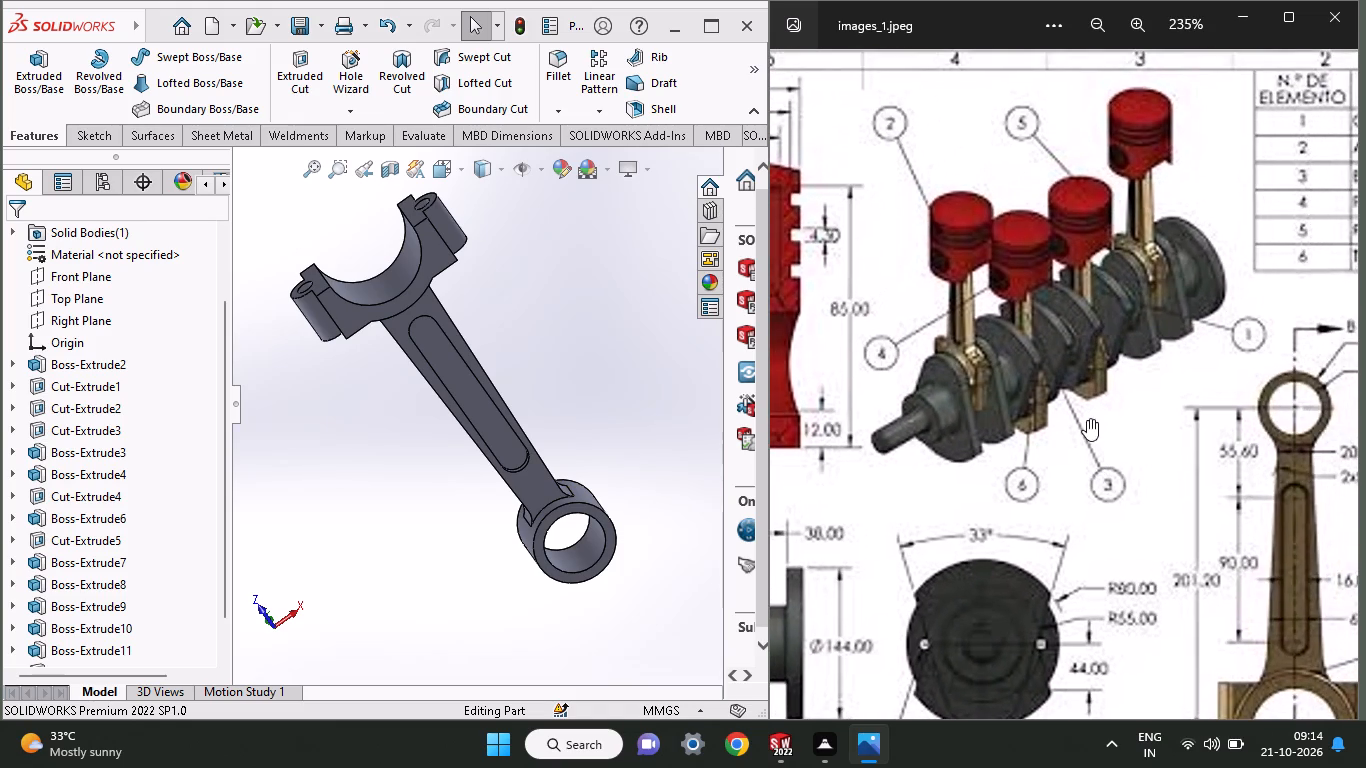
{"action": "middle_click_drag", "start_coordinate": [1078, 401], "coordinate": [853, 272]}
{"action": "middle_click_drag", "start_coordinate": [1047, 425], "coordinate": [1013, 407]}
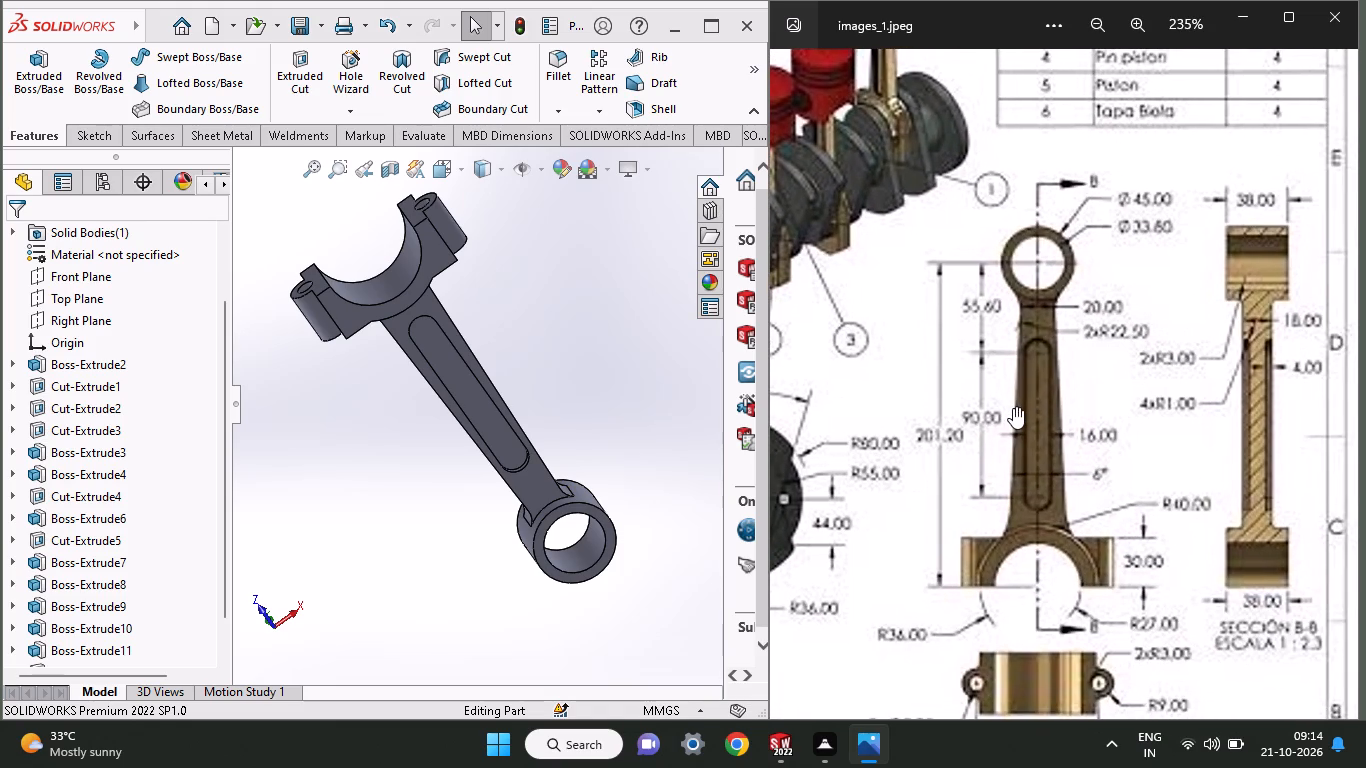
{"action": "middle_click_drag", "start_coordinate": [514, 365], "coordinate": [458, 445]}
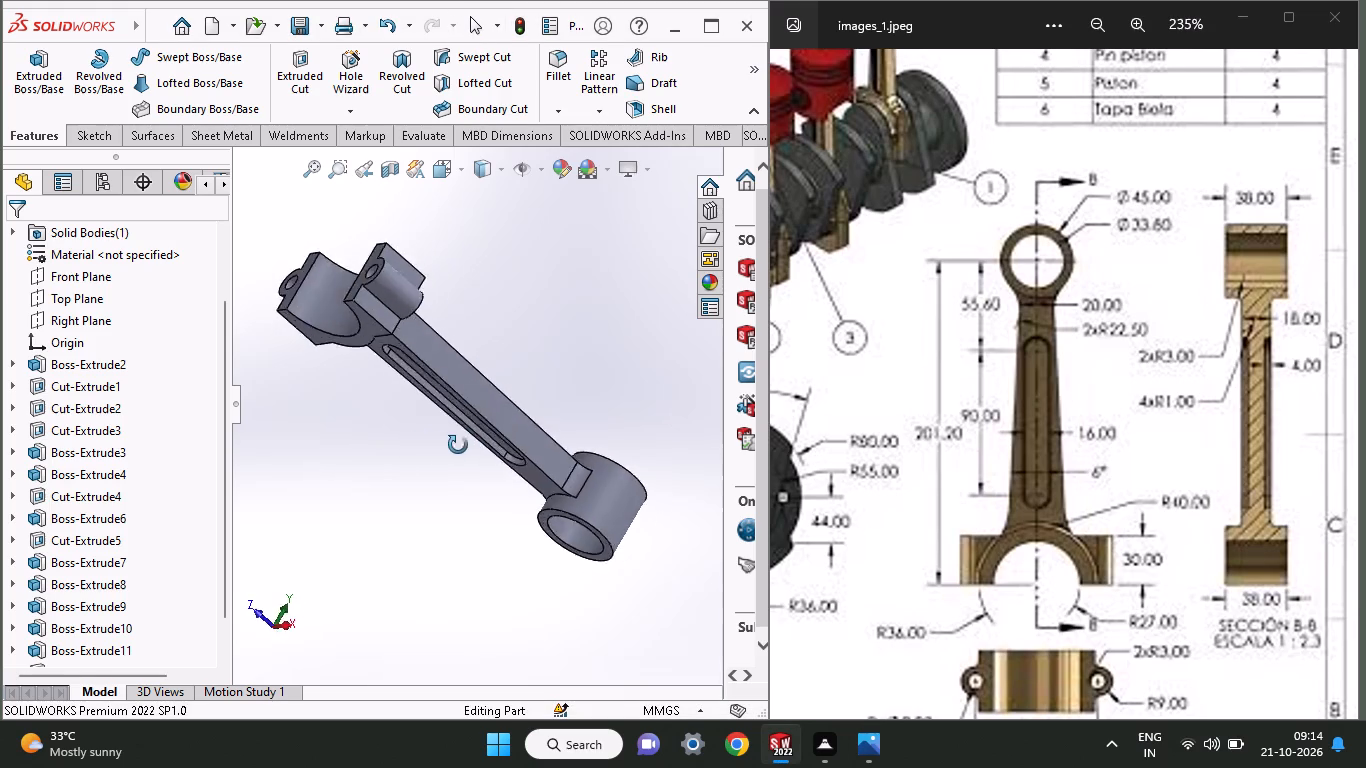
{"action": "middle_click_drag", "start_coordinate": [458, 445], "coordinate": [525, 481]}
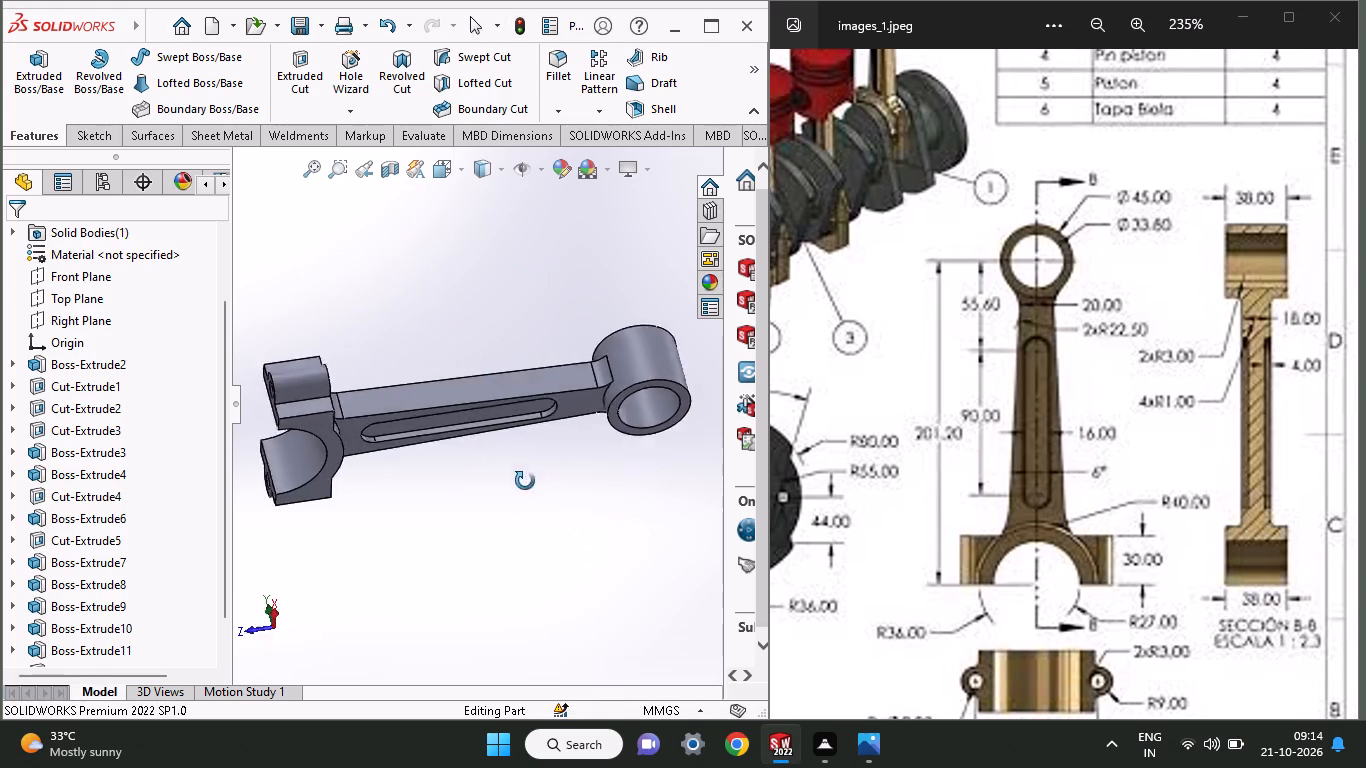
{"action": "middle_click_drag", "start_coordinate": [525, 481], "coordinate": [425, 290]}
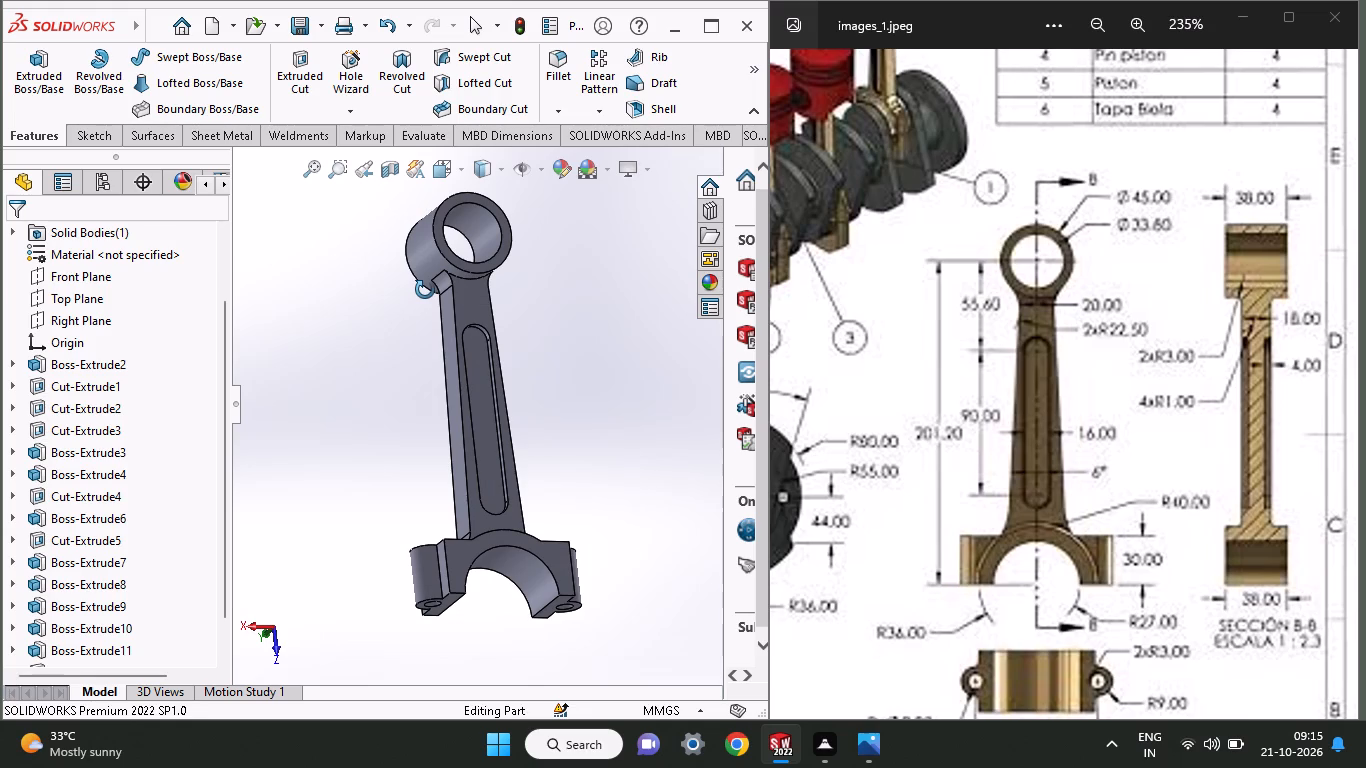
{"action": "middle_click_drag", "start_coordinate": [425, 290], "coordinate": [256, 343]}
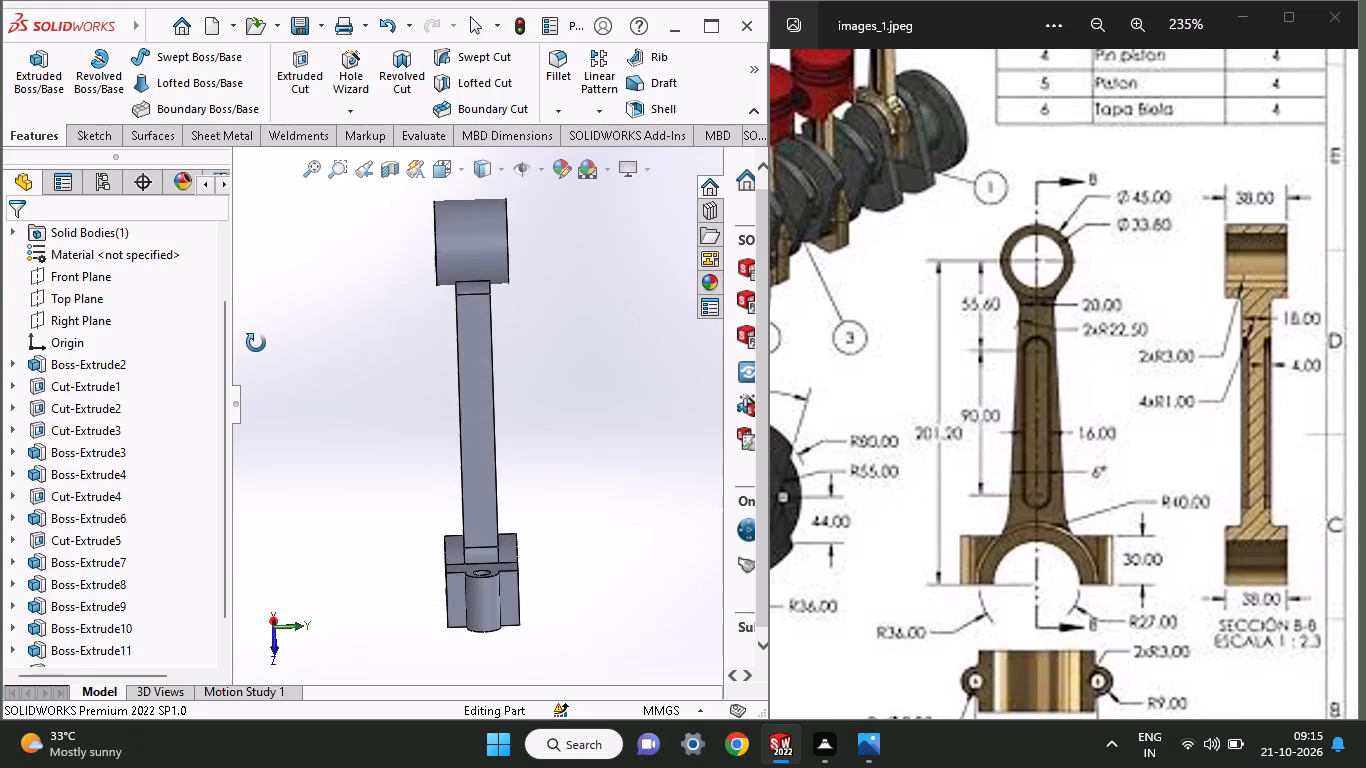
{"action": "middle_click_drag", "start_coordinate": [256, 343], "coordinate": [424, 408]}
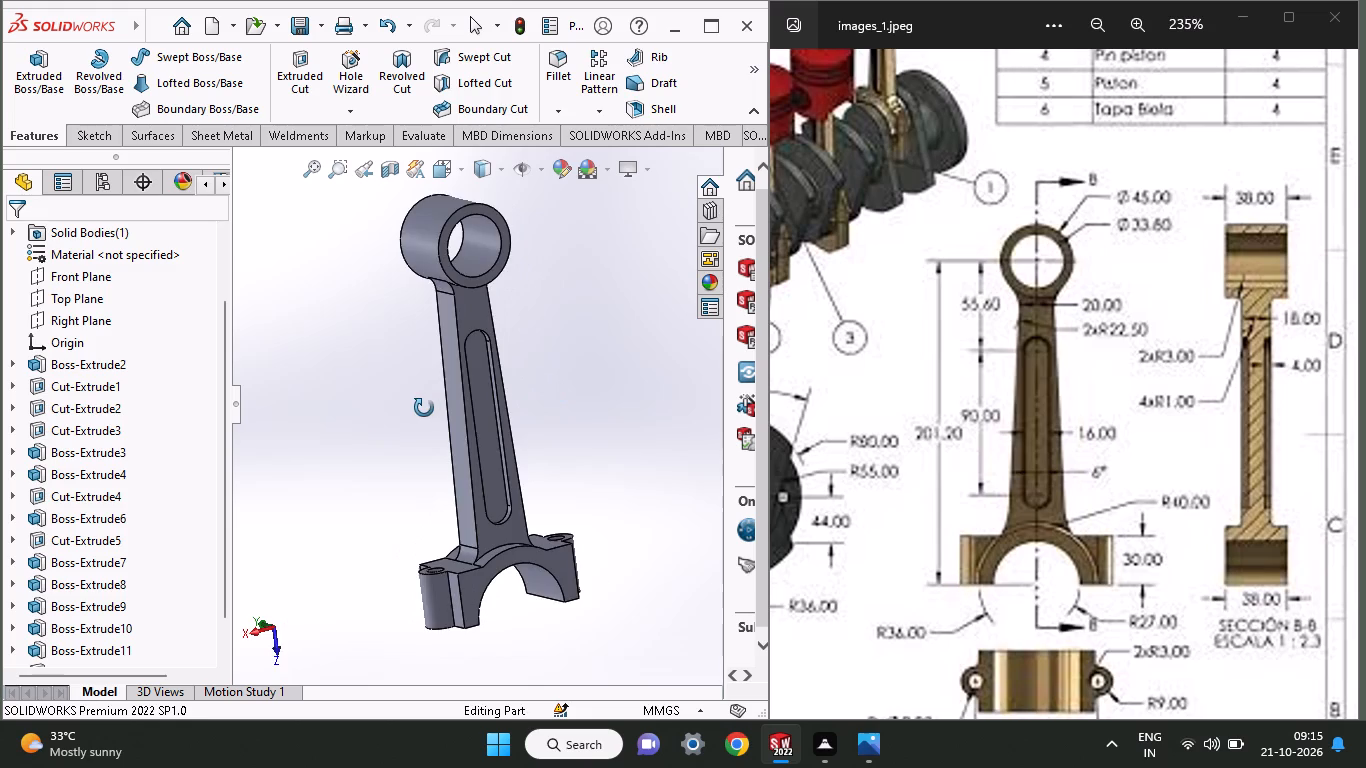
{"action": "middle_click_drag", "start_coordinate": [424, 408], "coordinate": [355, 371]}
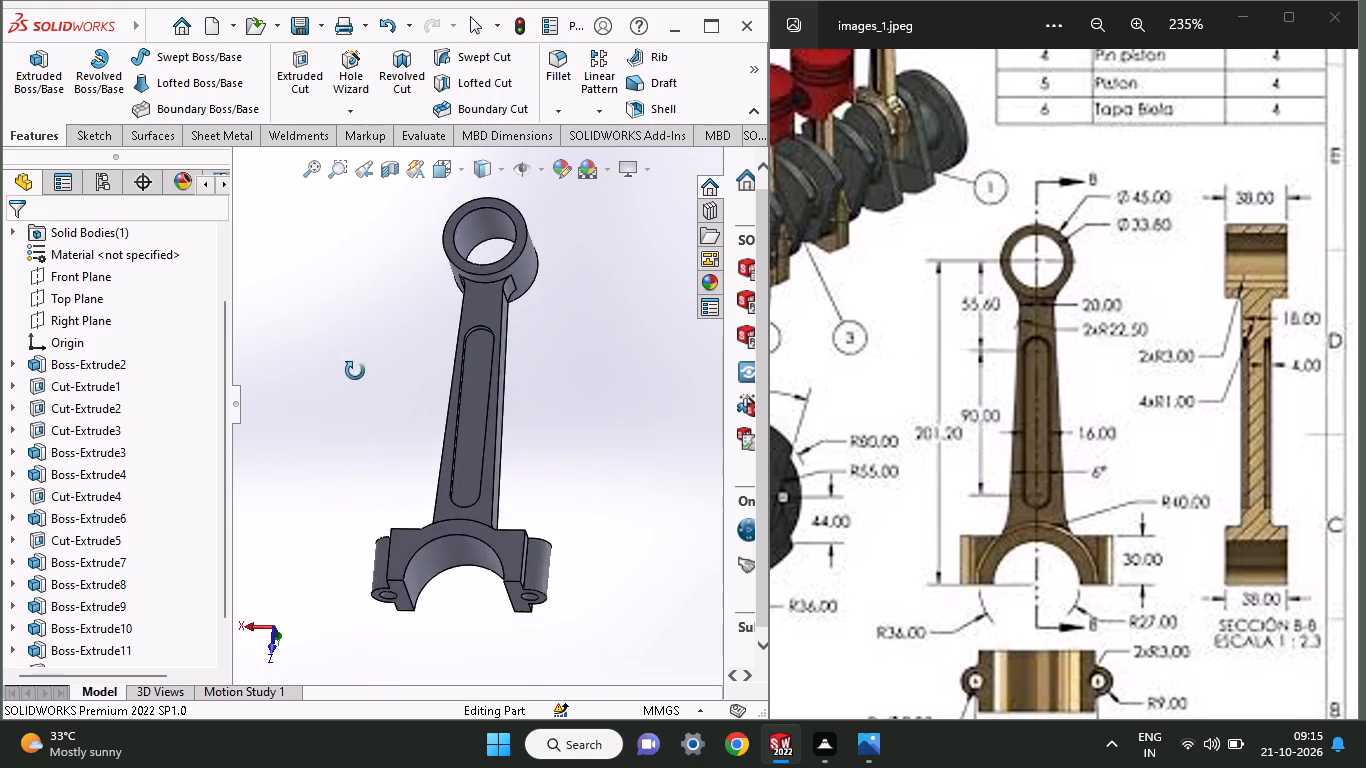
{"action": "middle_click_drag", "start_coordinate": [355, 371], "coordinate": [356, 447]}
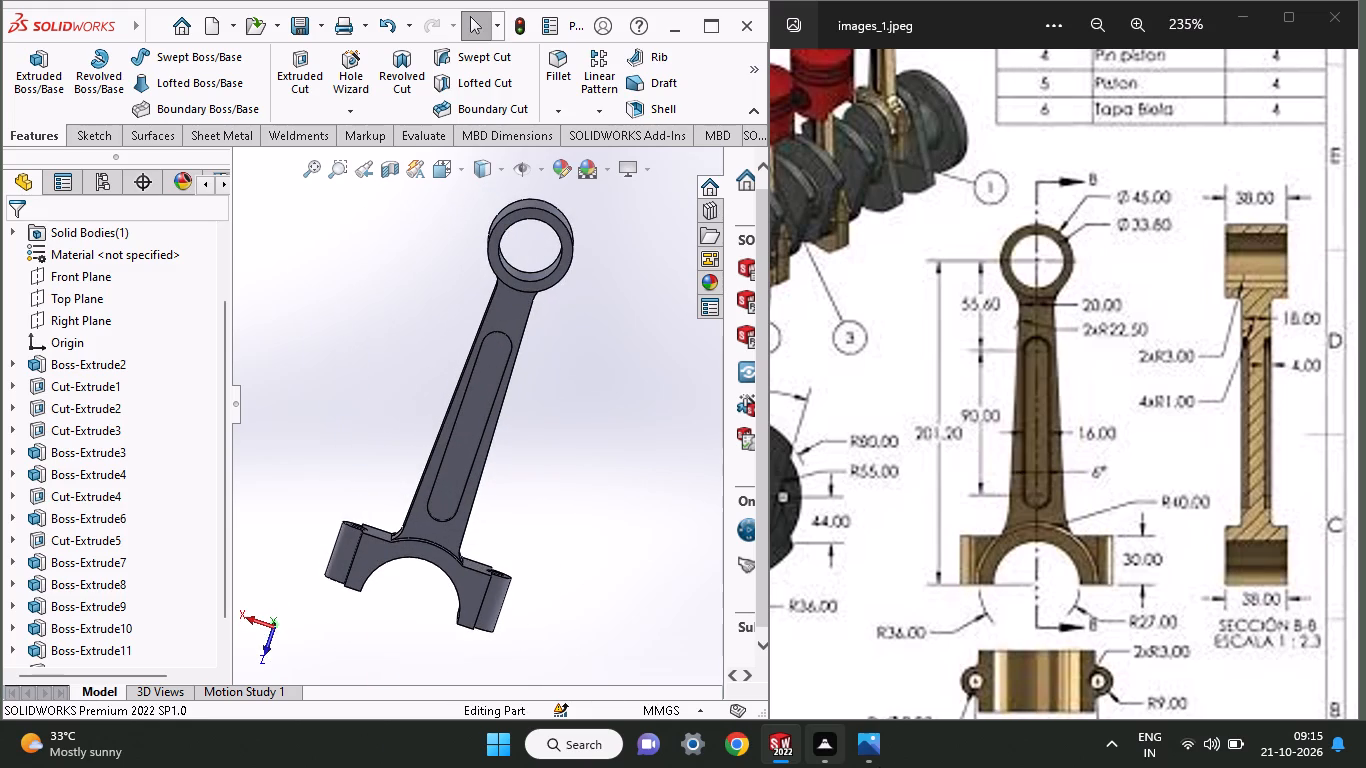
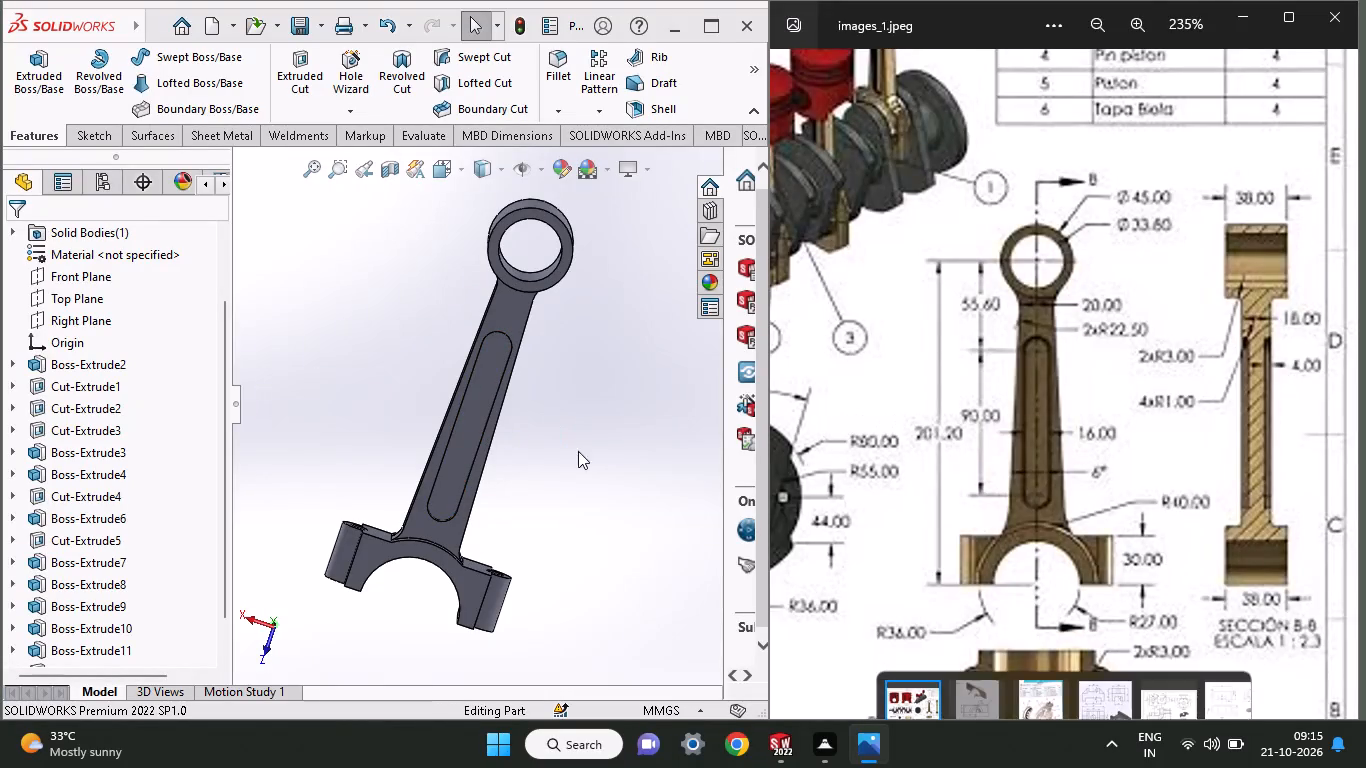
Inspect the connecting rod from several angles and look over the crankshaft, rod cap, parts list and rod views in the reference drawing.
{"action": "middle_click_drag", "start_coordinate": [515, 457], "coordinate": [479, 435]}
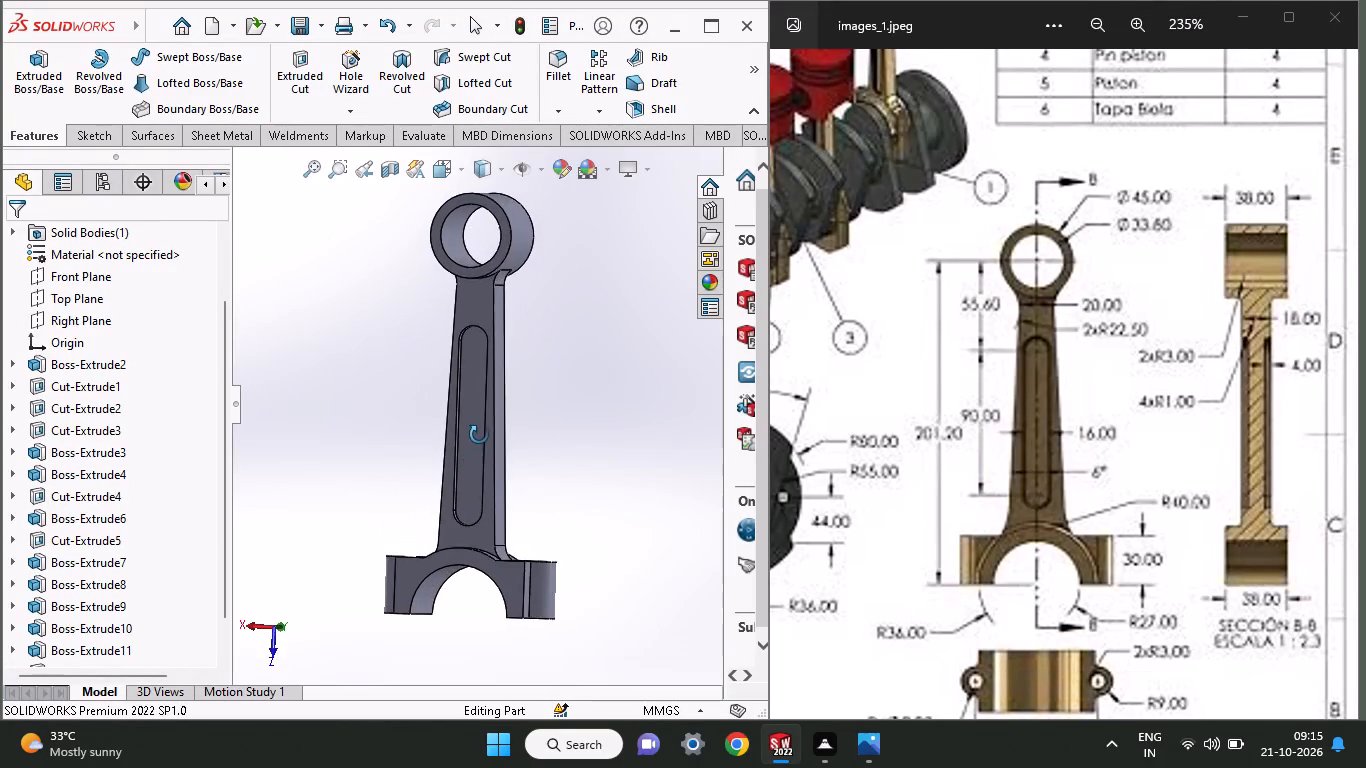
{"action": "middle_click_drag", "start_coordinate": [479, 435], "coordinate": [481, 489]}
{"action": "middle_click_drag", "start_coordinate": [525, 461], "coordinate": [525, 507]}
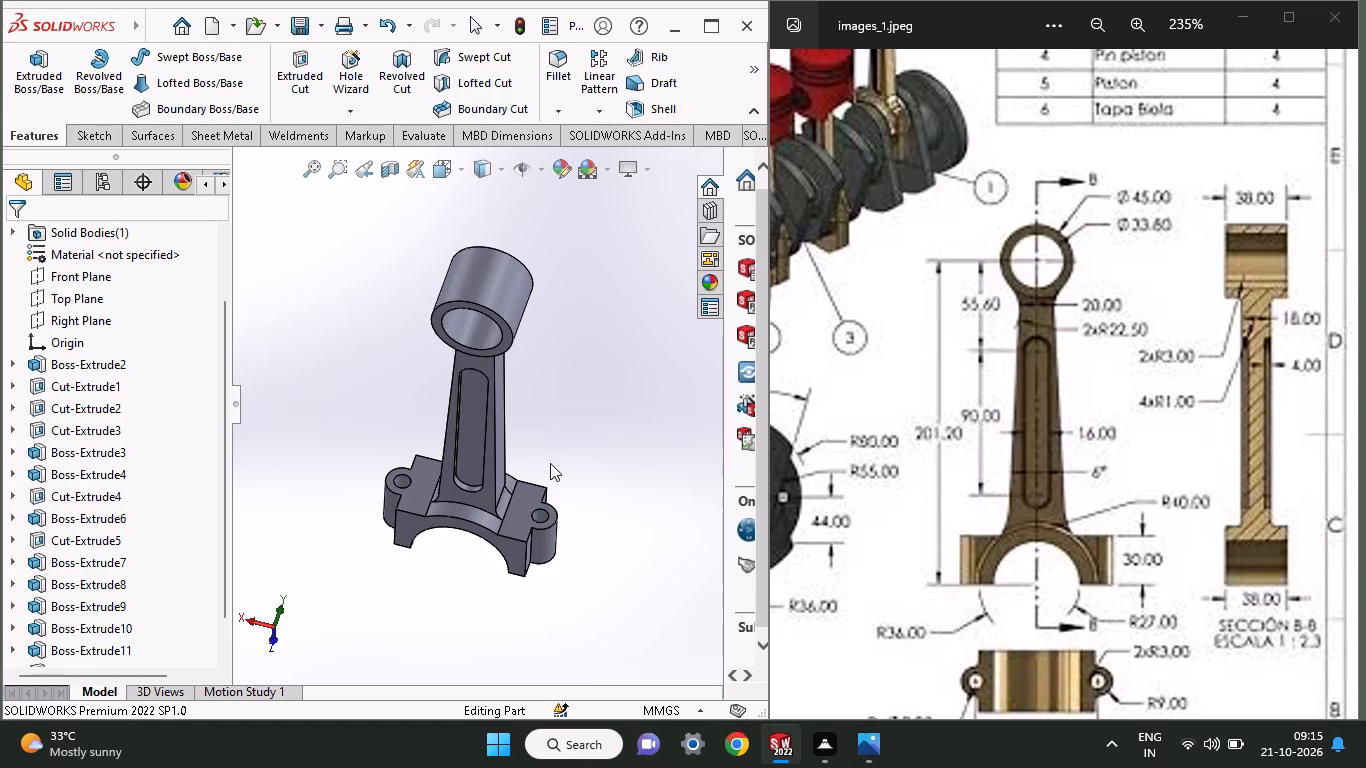
{"action": "middle_click_drag", "start_coordinate": [949, 475], "coordinate": [1079, 328]}
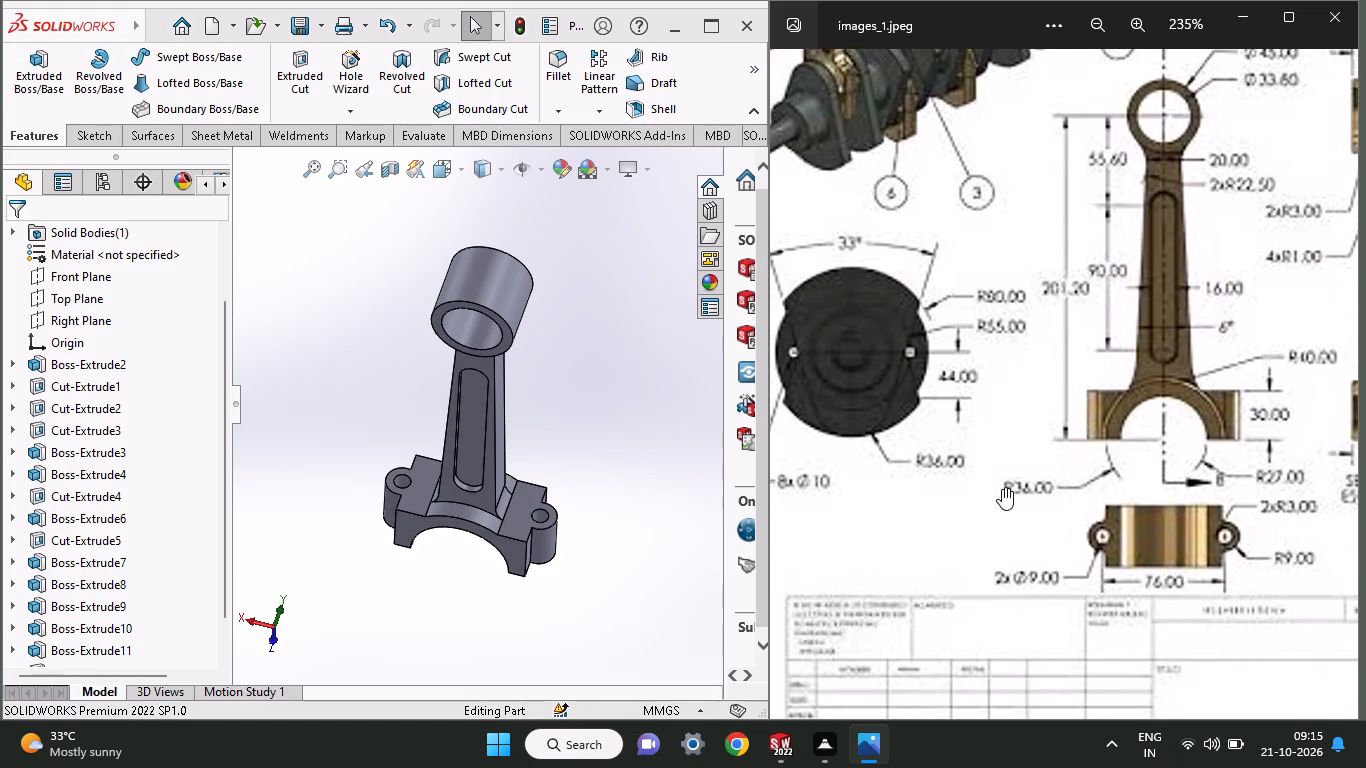
{"action": "middle_click_drag", "start_coordinate": [1004, 509], "coordinate": [1214, 343]}
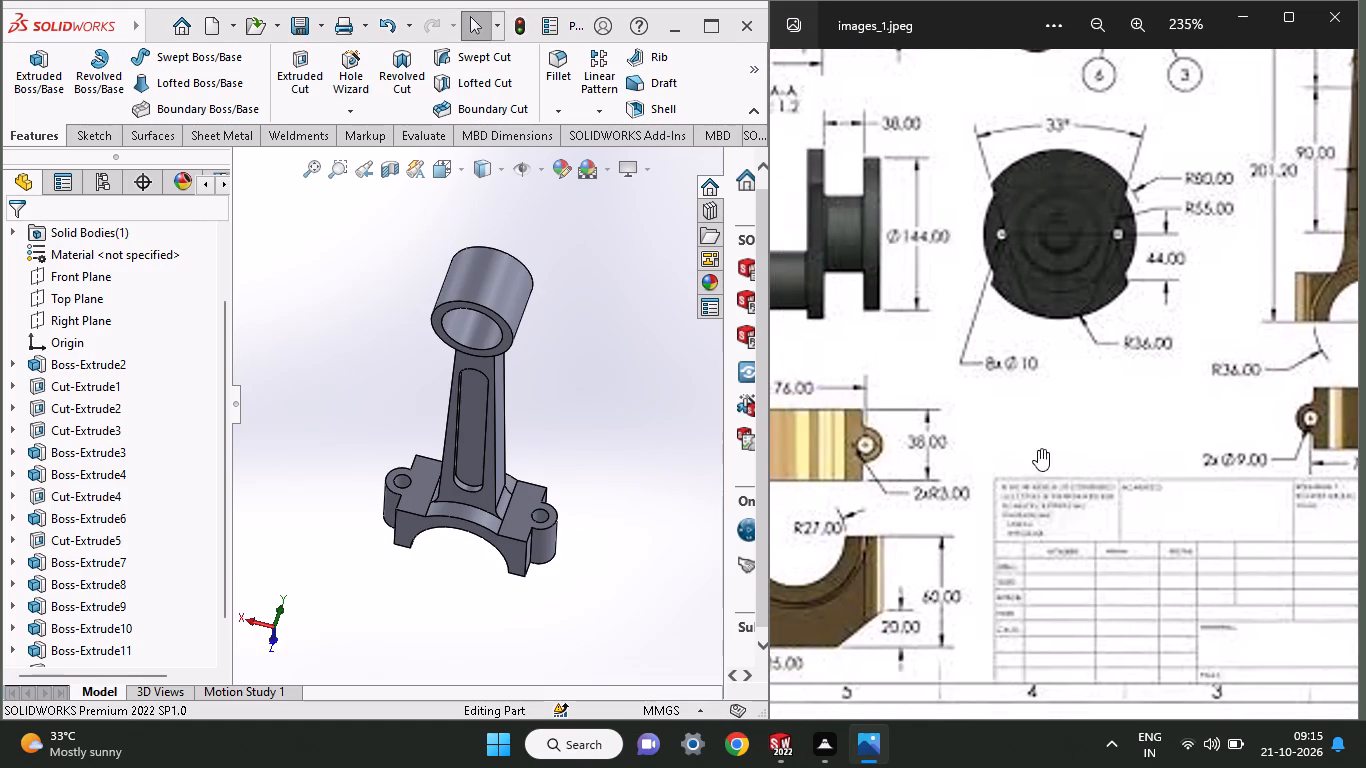
{"action": "middle_click_drag", "start_coordinate": [1028, 462], "coordinate": [1365, 287]}
{"action": "middle_click_drag", "start_coordinate": [1334, 301], "coordinate": [1224, 357]}
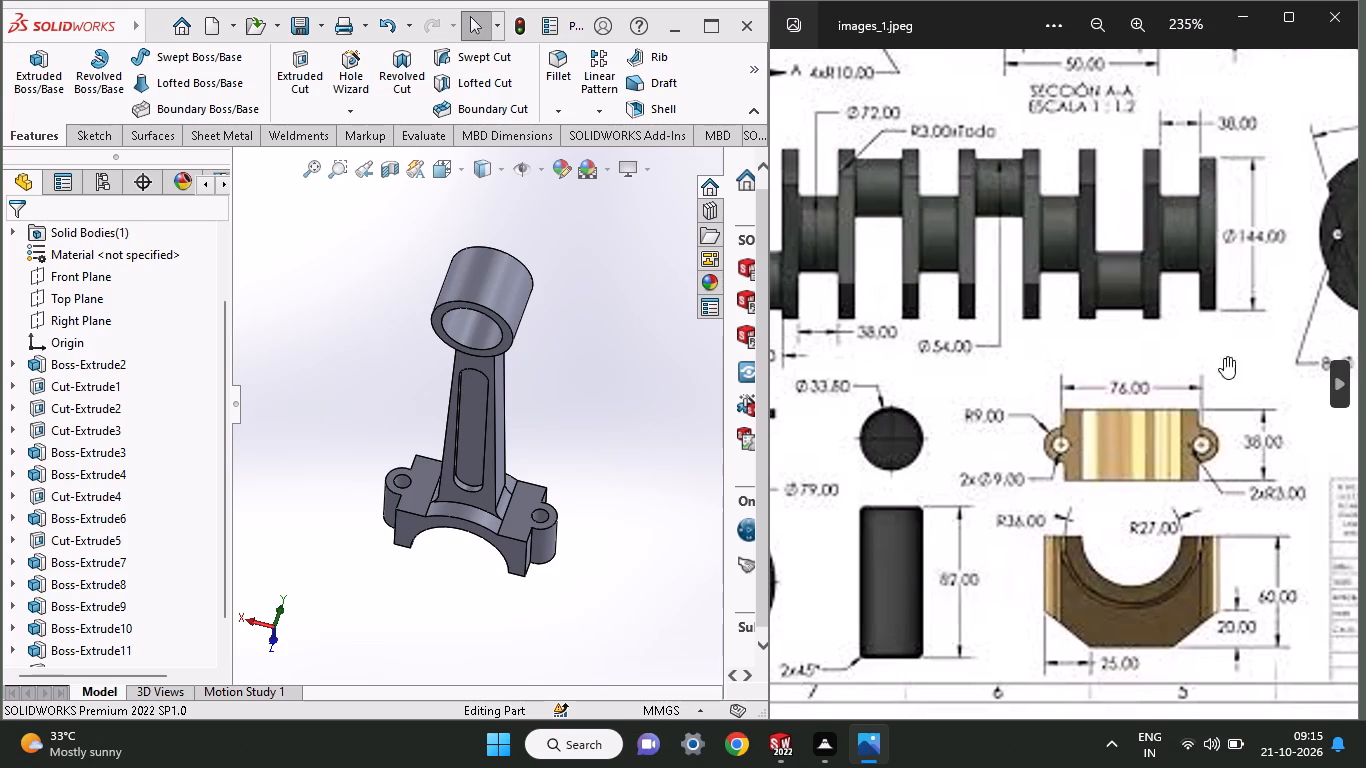
{"action": "middle_click_drag", "start_coordinate": [1224, 357], "coordinate": [955, 501]}
{"action": "middle_click_drag", "start_coordinate": [1075, 350], "coordinate": [695, 739]}
{"action": "middle_click_drag", "start_coordinate": [1154, 419], "coordinate": [1047, 448]}
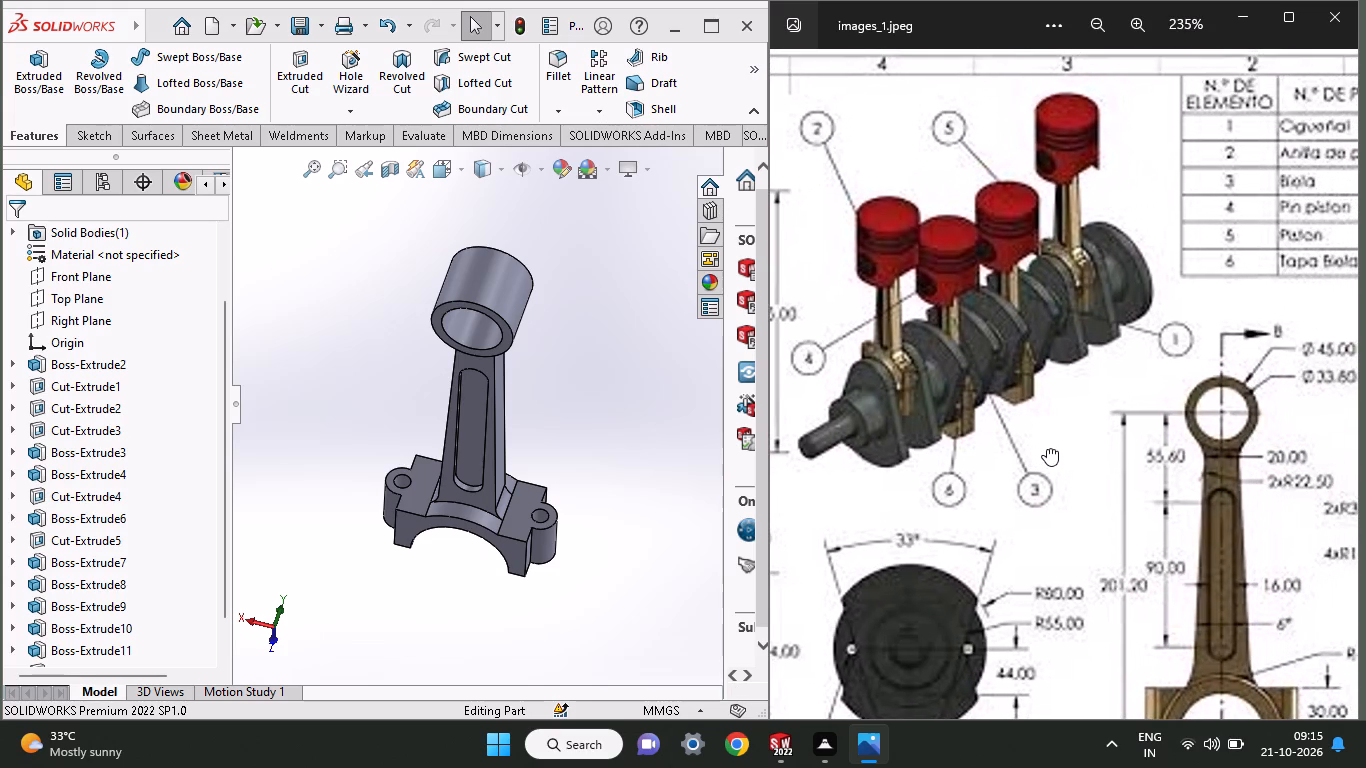
{"action": "middle_click_drag", "start_coordinate": [1047, 448], "coordinate": [874, 538]}
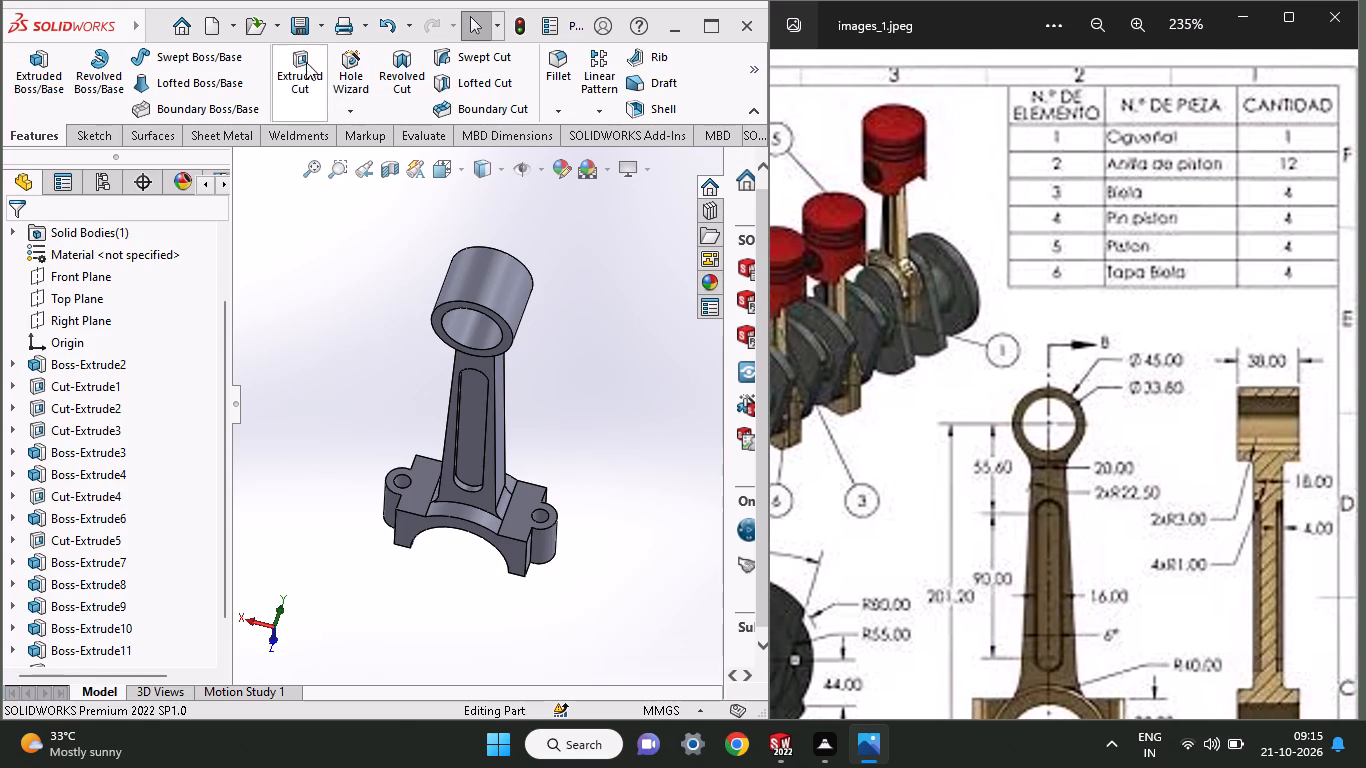
Save the connecting rod part in Documents as "4 piston motor piston-4".
{"action": "left_click", "coordinate": [320, 24]}
{"action": "left_click", "coordinate": [327, 76]}
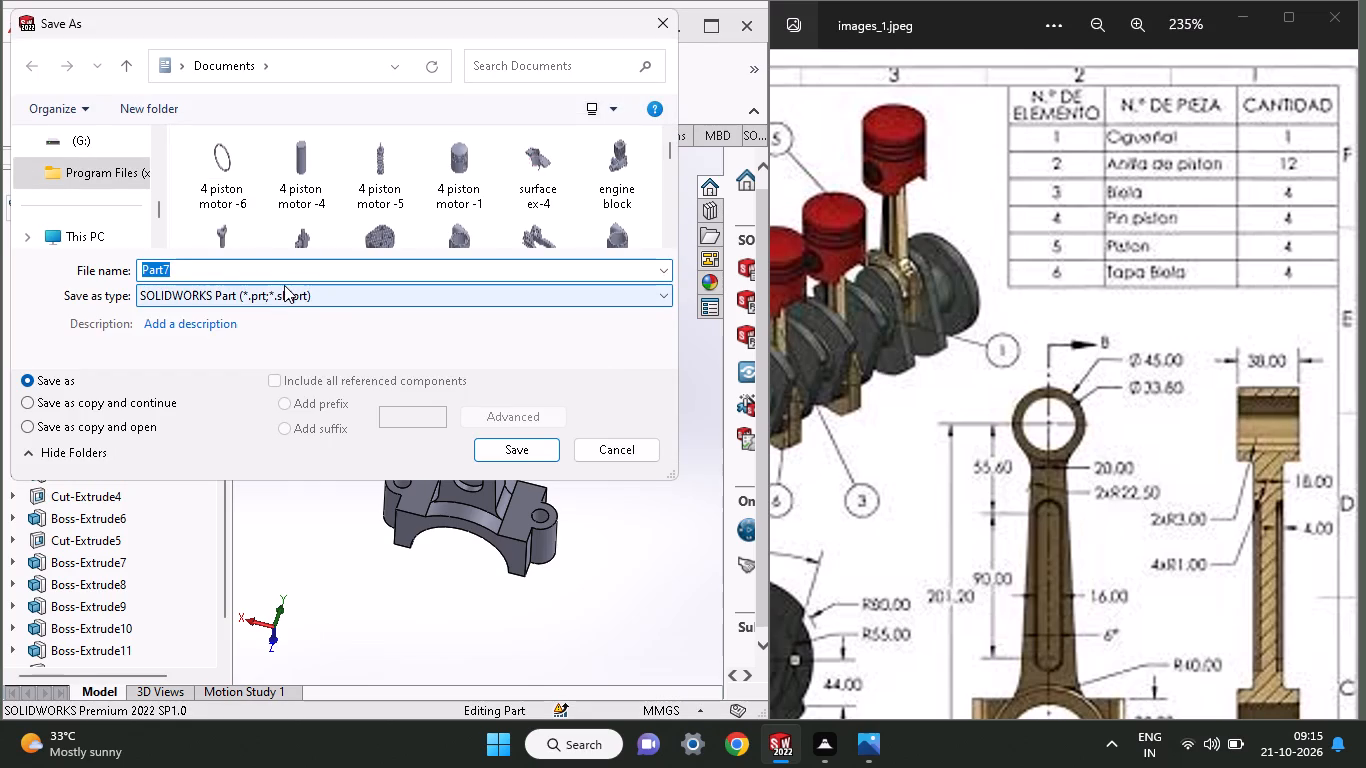
{"action": "key", "text": "BackSpace"}
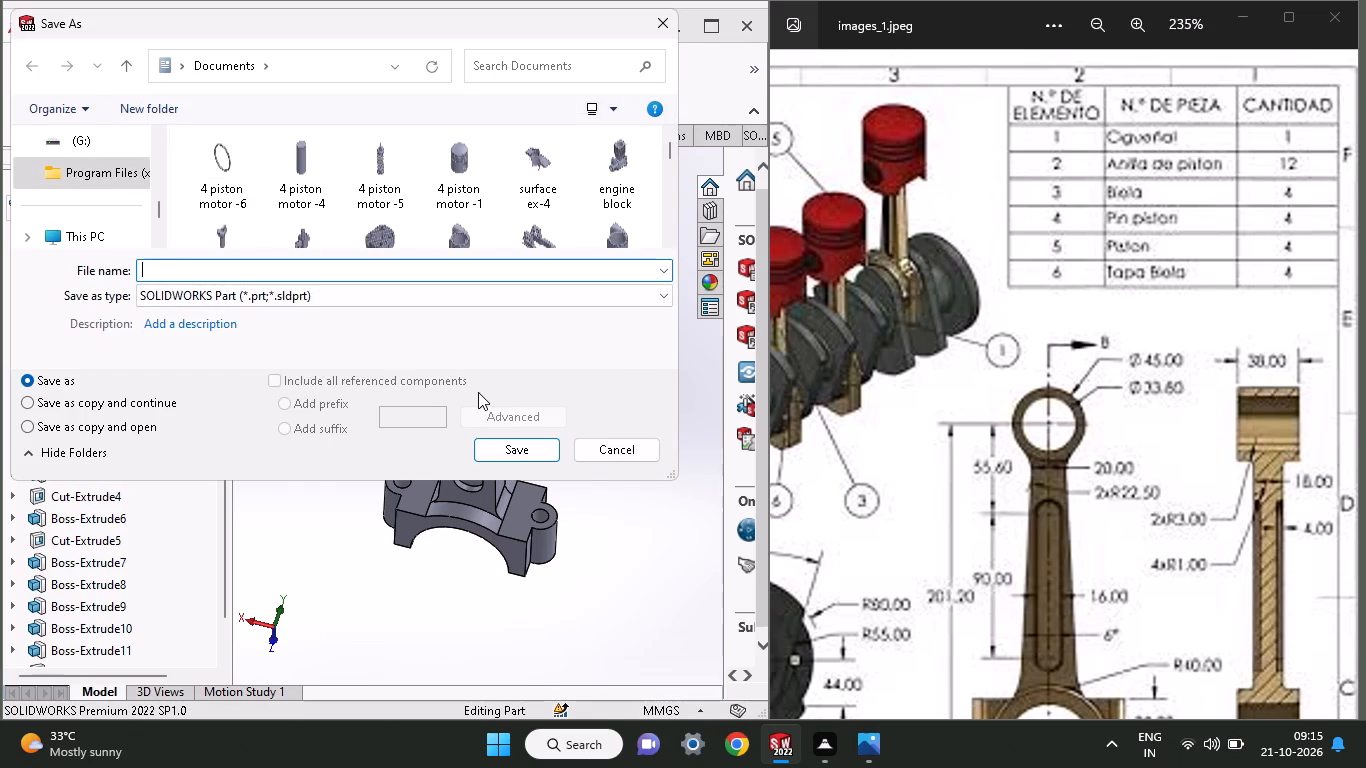
{"action": "key", "text": "r"}
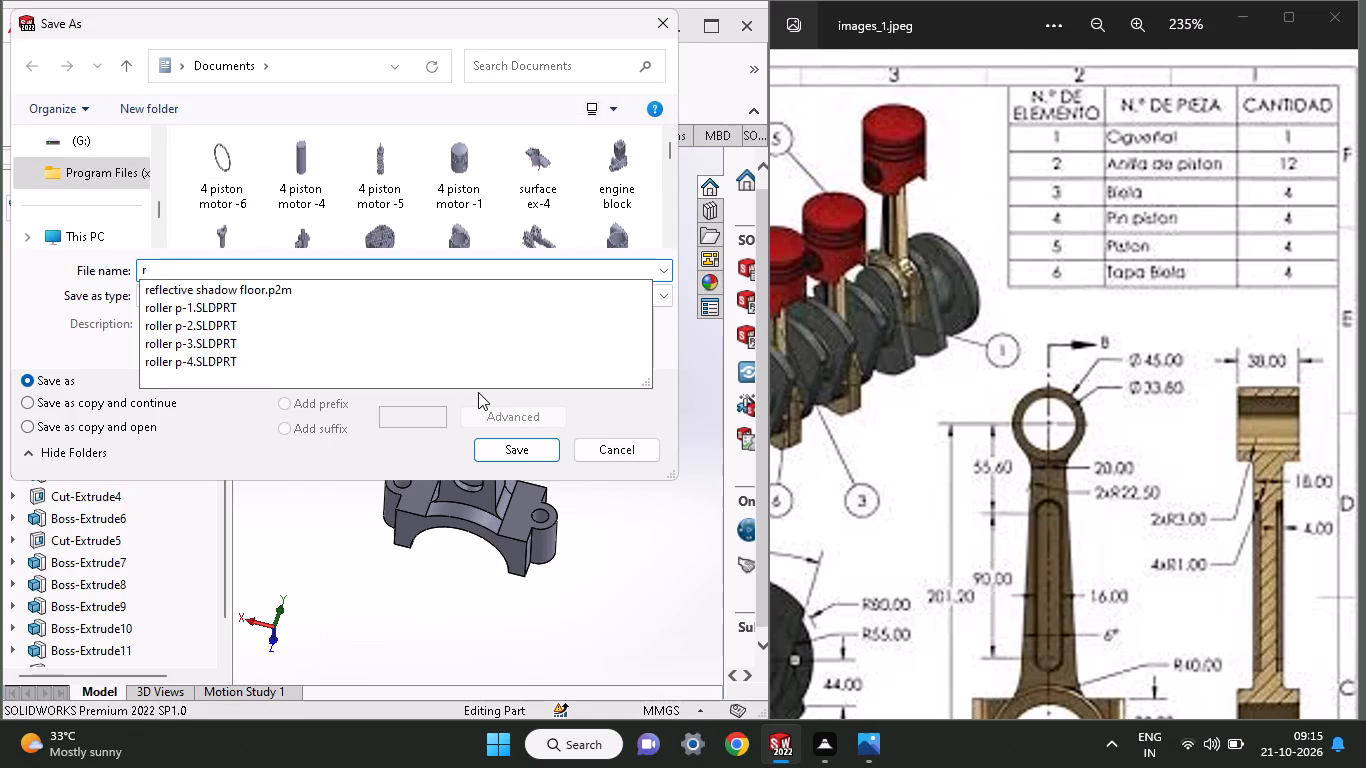
{"action": "key", "text": "BackSpace"}
{"action": "key", "text": "4"}
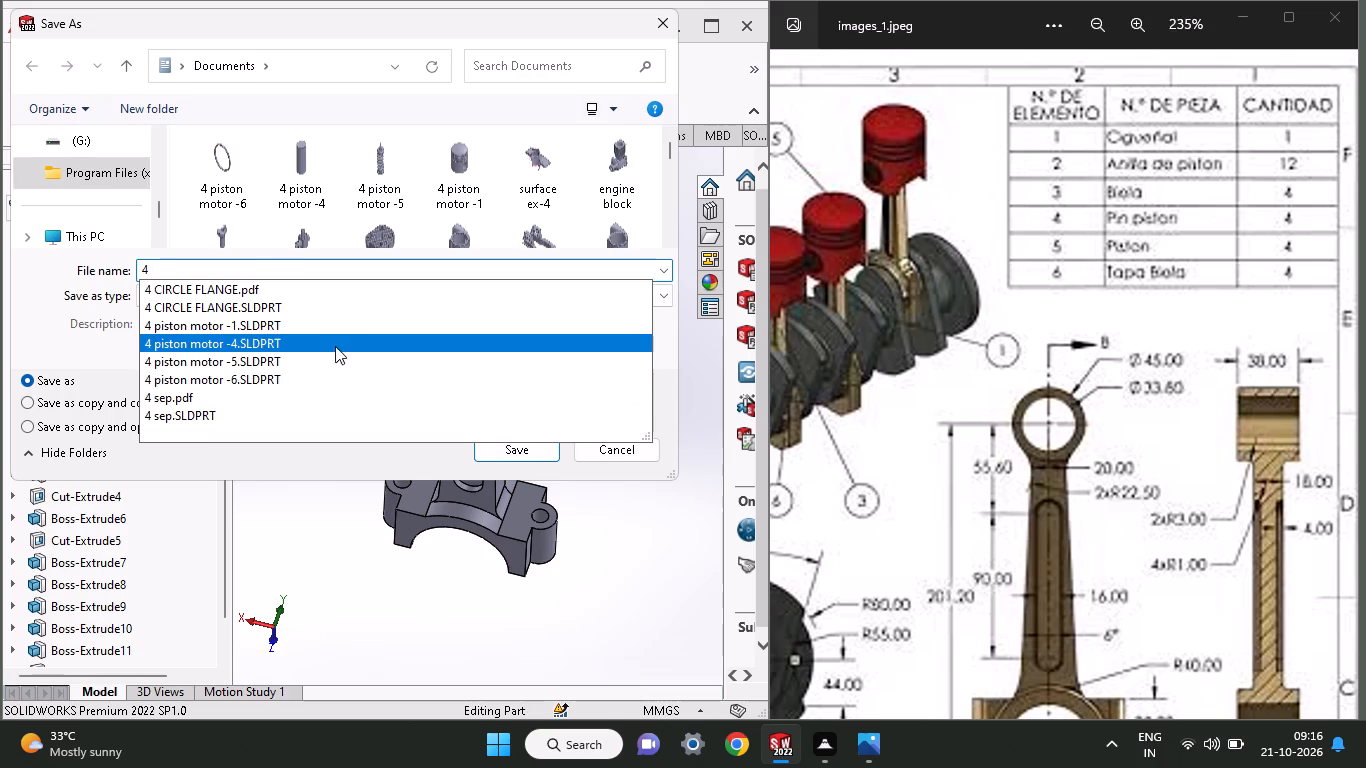
{"action": "left_click", "coordinate": [304, 329]}
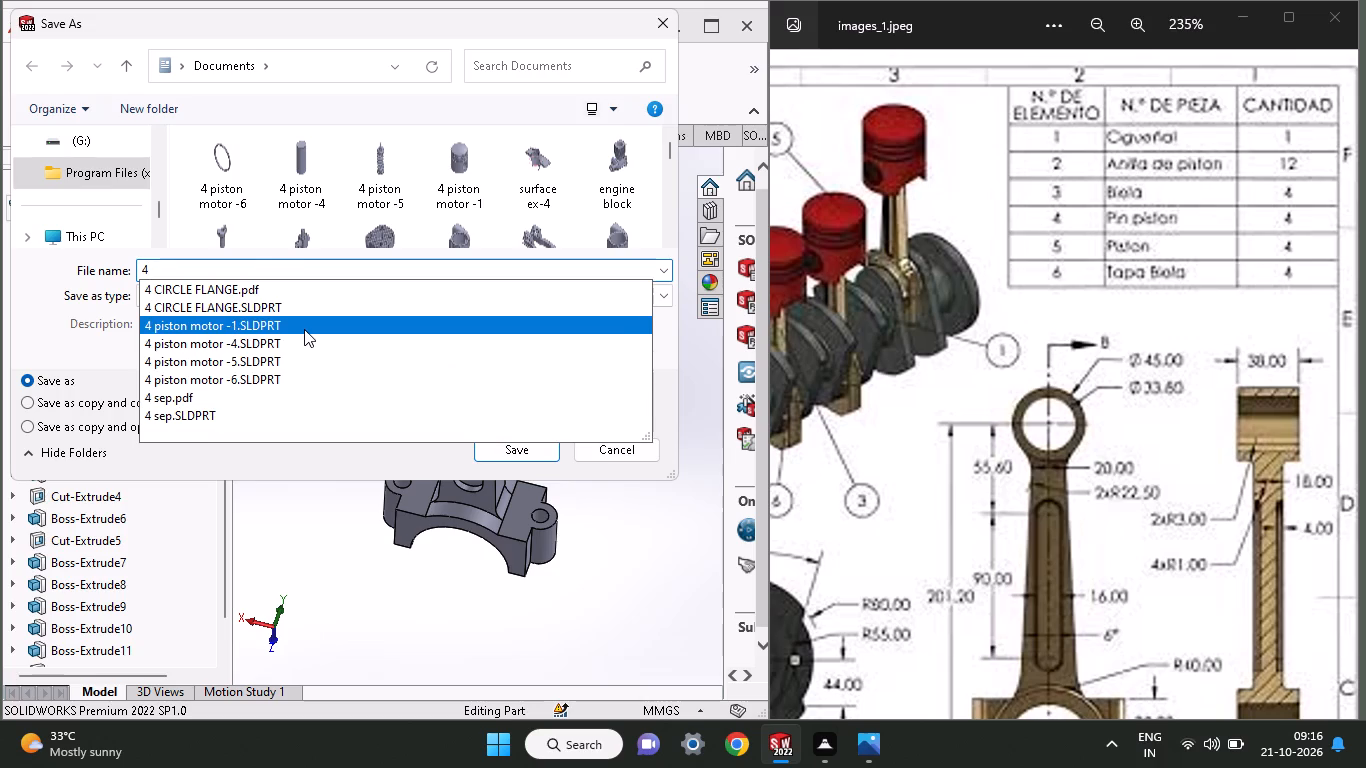
{"action": "left_click", "coordinate": [289, 275]}
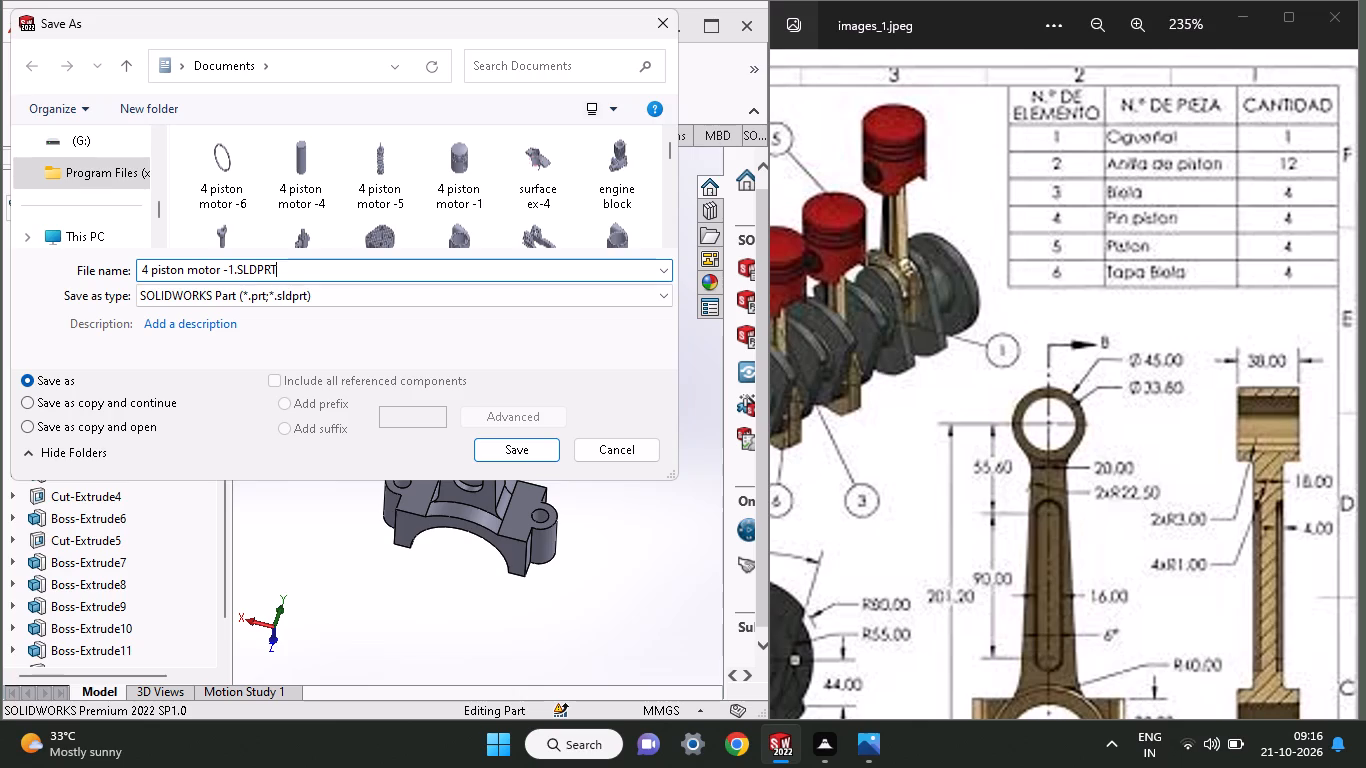
{"action": "key", "text": "BackSpace"}
{"action": "key", "text": "BackSpace"}
{"action": "key", "text": "BackSpace"}
{"action": "key", "text": "BackSpace"}
{"action": "key", "text": "BackSpace"}
{"action": "key", "text": "BackSpace"}
{"action": "key", "text": "BackSpace"}
{"action": "key", "text": "BackSpace"}
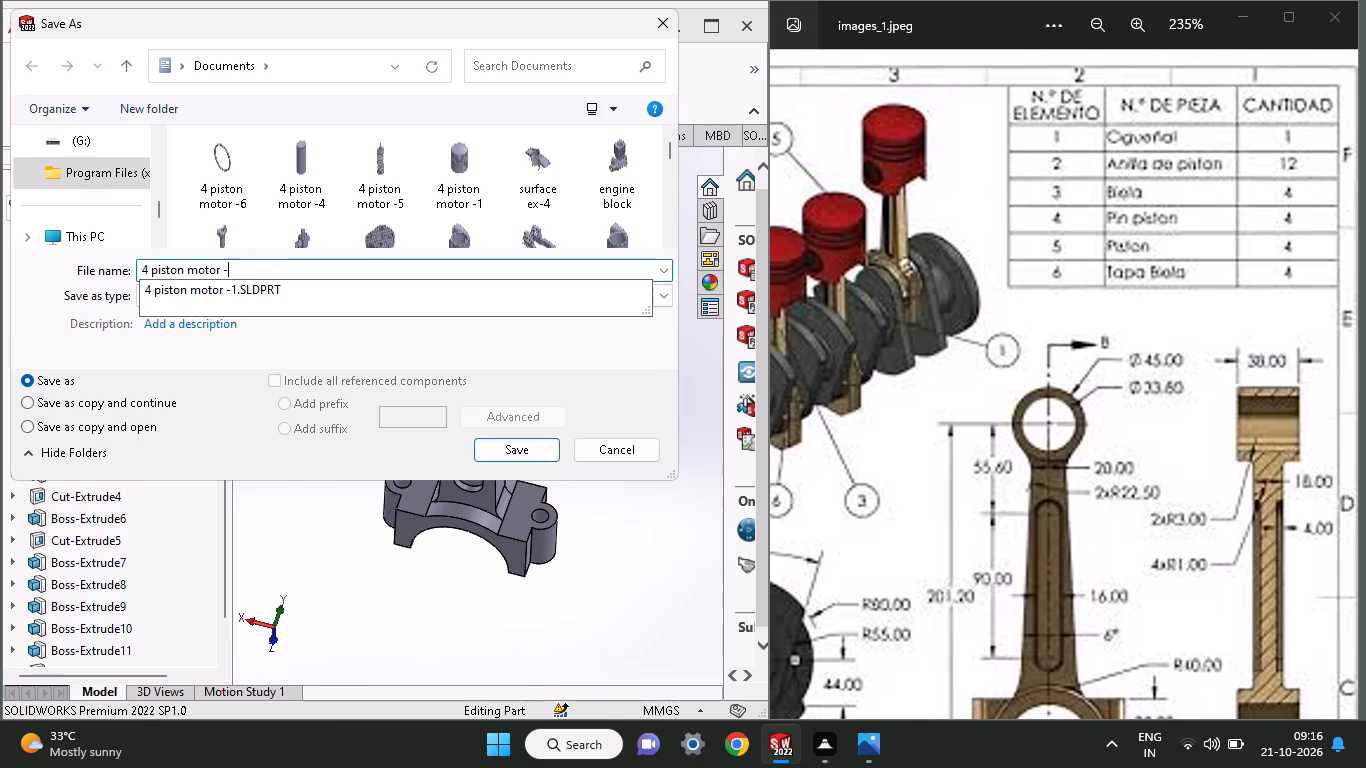
{"action": "key", "text": "BackSpace"}
{"action": "type", "text": "piston-"}
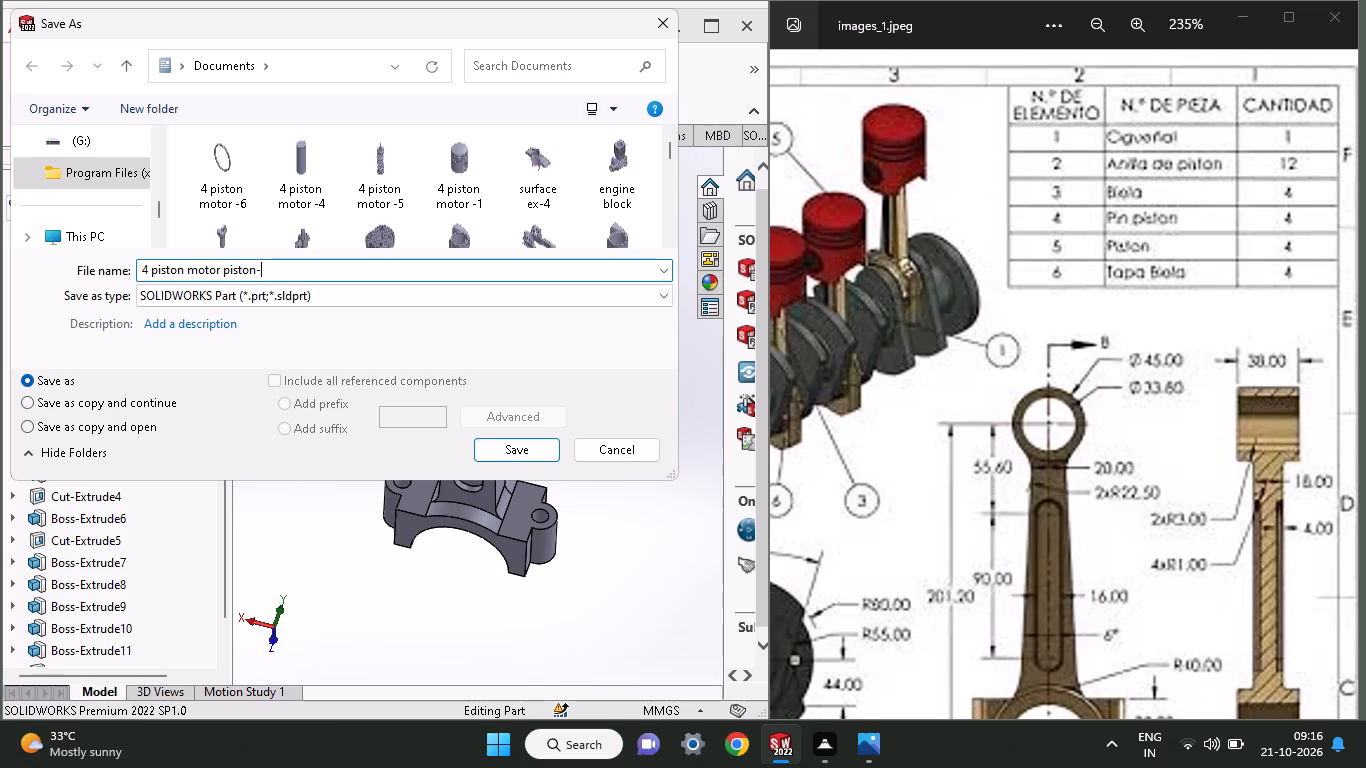
{"action": "key", "text": "4"}
{"action": "left_click", "coordinate": [517, 448]}
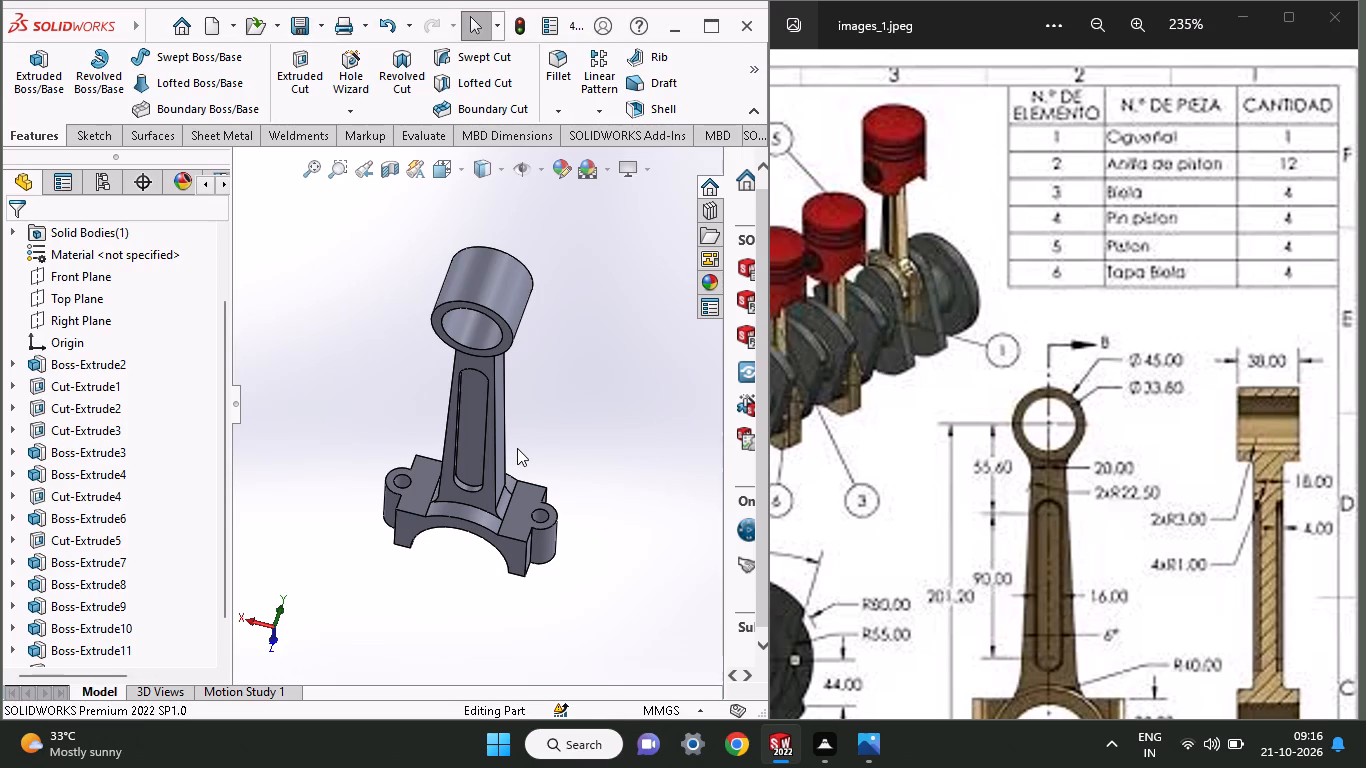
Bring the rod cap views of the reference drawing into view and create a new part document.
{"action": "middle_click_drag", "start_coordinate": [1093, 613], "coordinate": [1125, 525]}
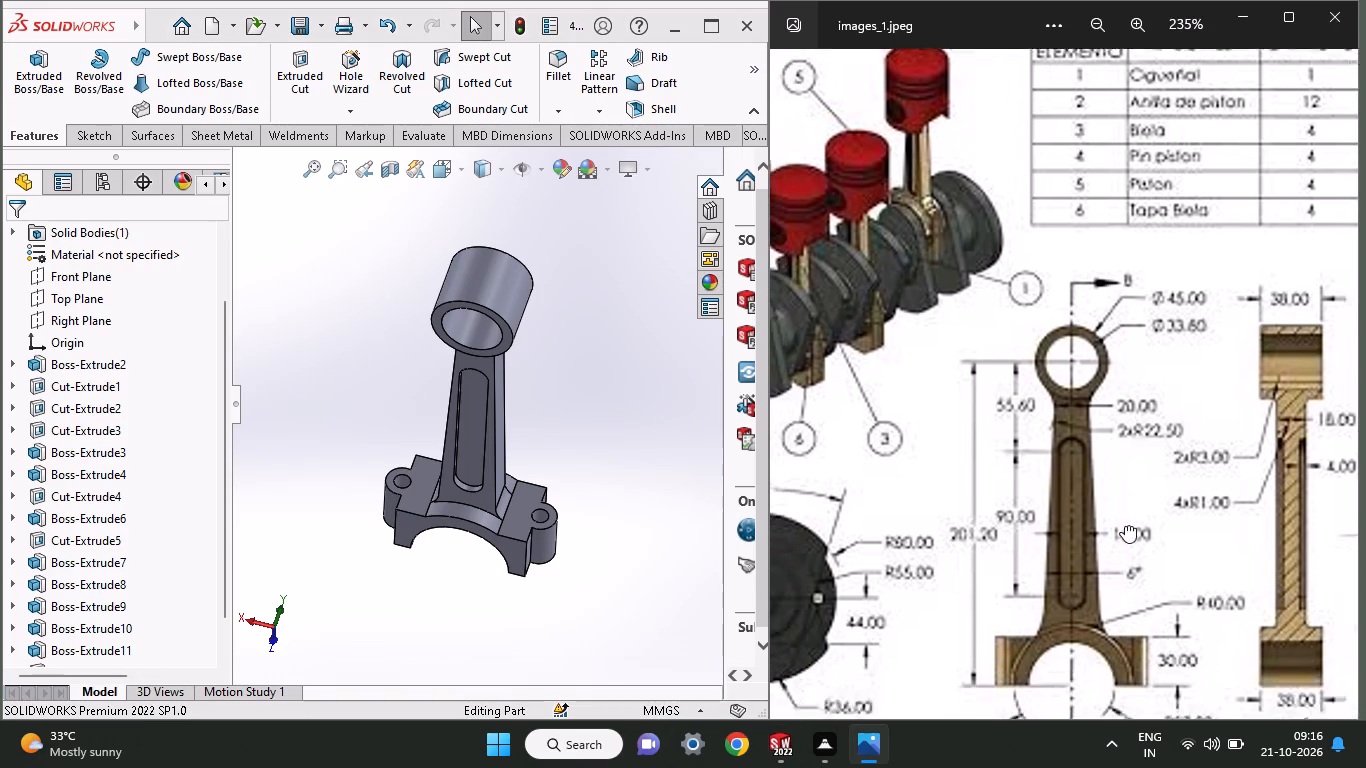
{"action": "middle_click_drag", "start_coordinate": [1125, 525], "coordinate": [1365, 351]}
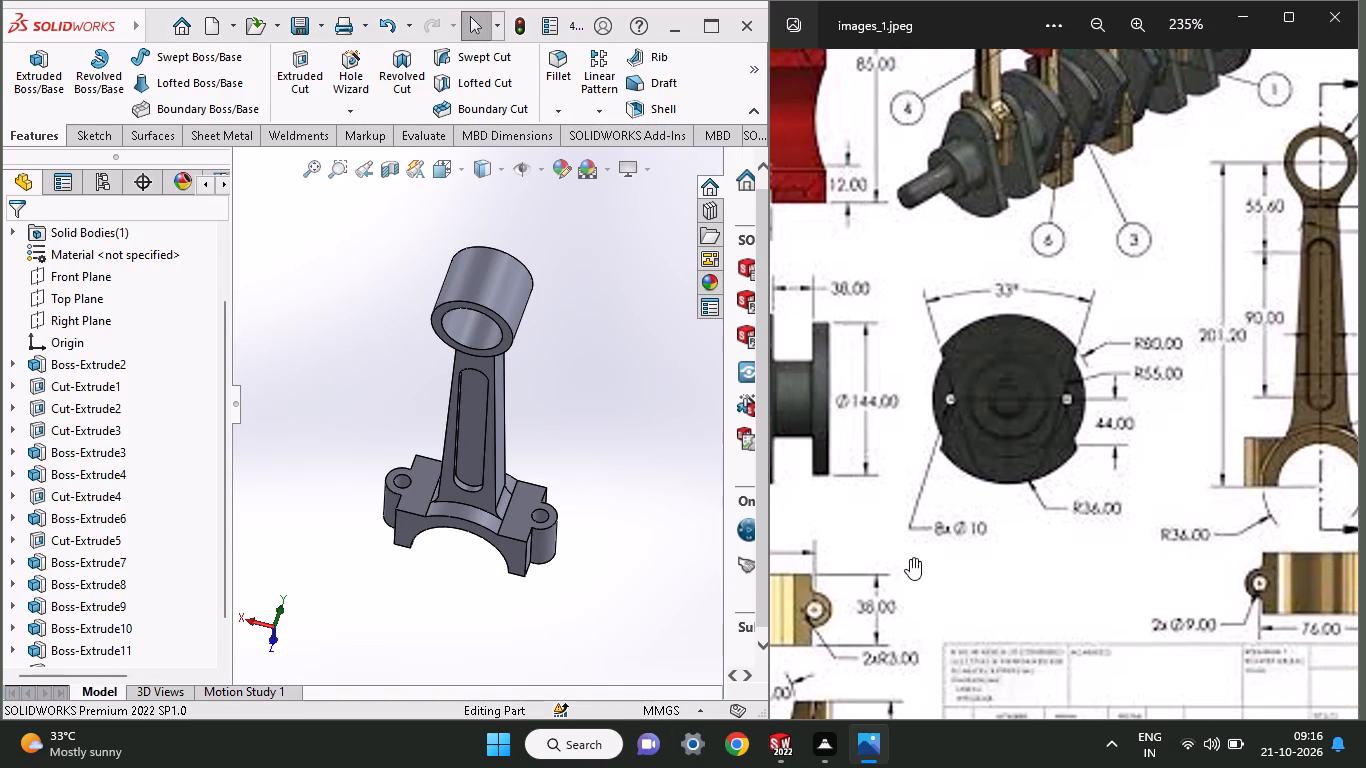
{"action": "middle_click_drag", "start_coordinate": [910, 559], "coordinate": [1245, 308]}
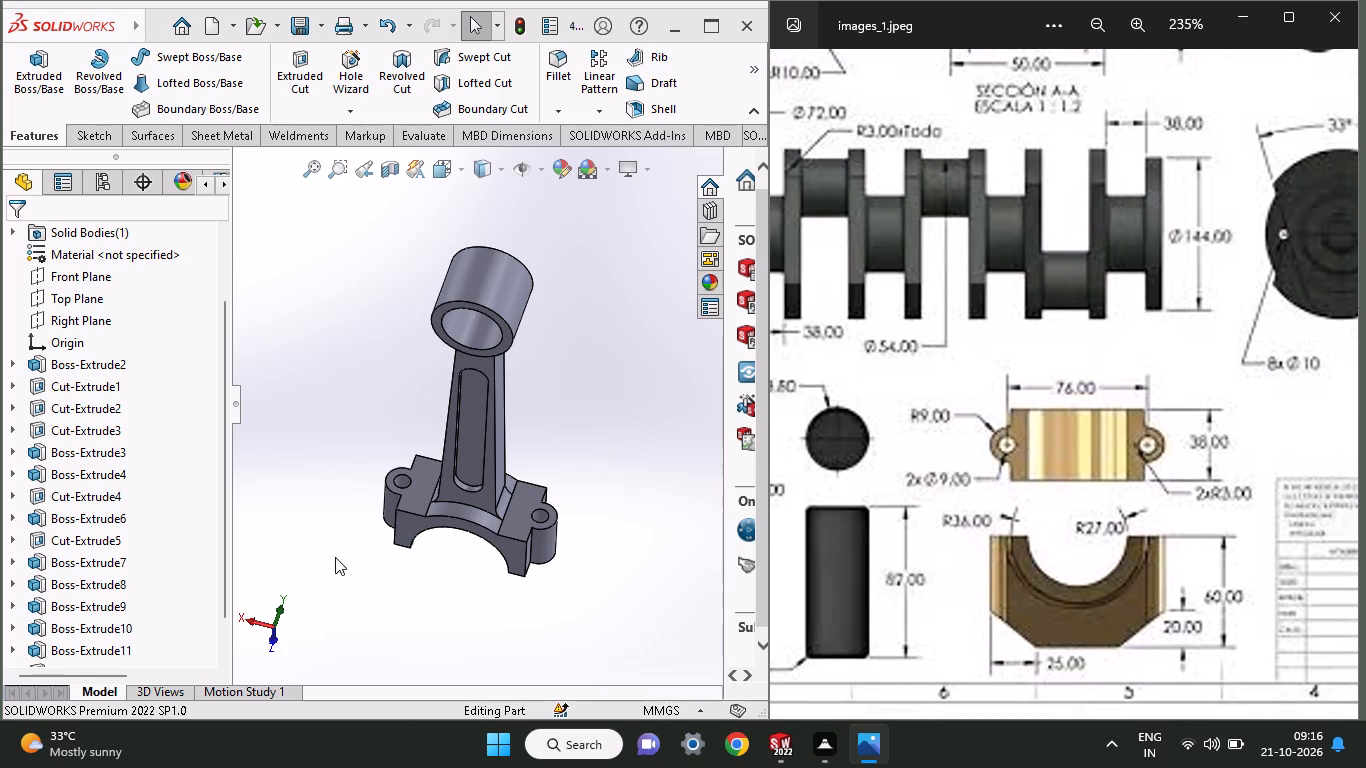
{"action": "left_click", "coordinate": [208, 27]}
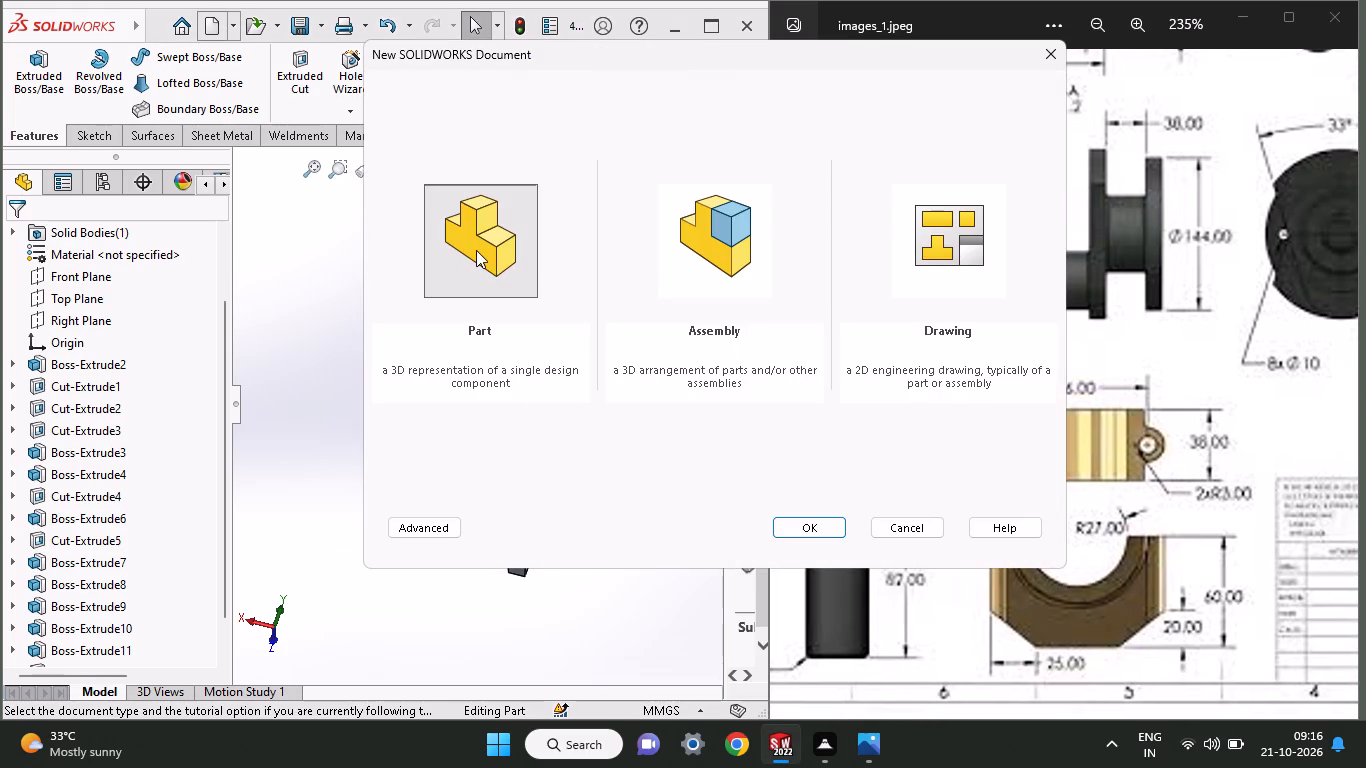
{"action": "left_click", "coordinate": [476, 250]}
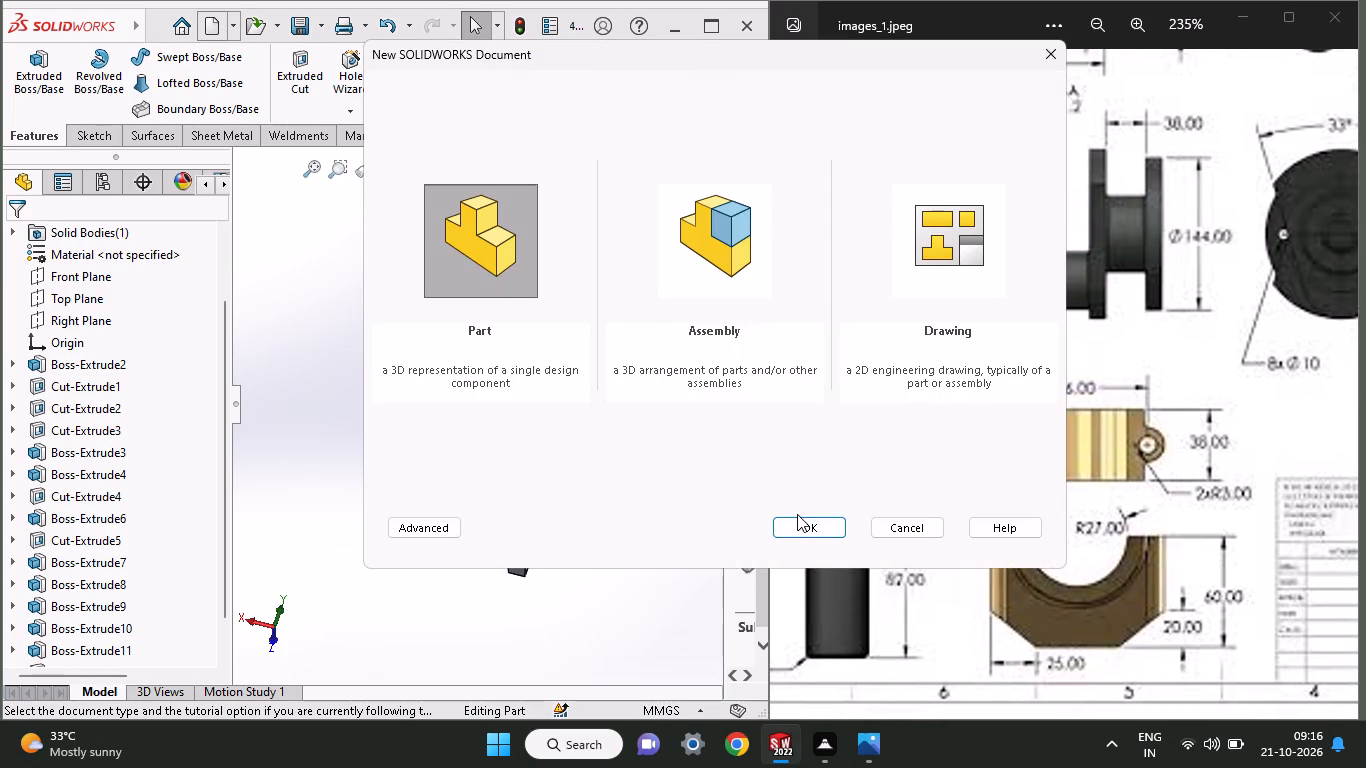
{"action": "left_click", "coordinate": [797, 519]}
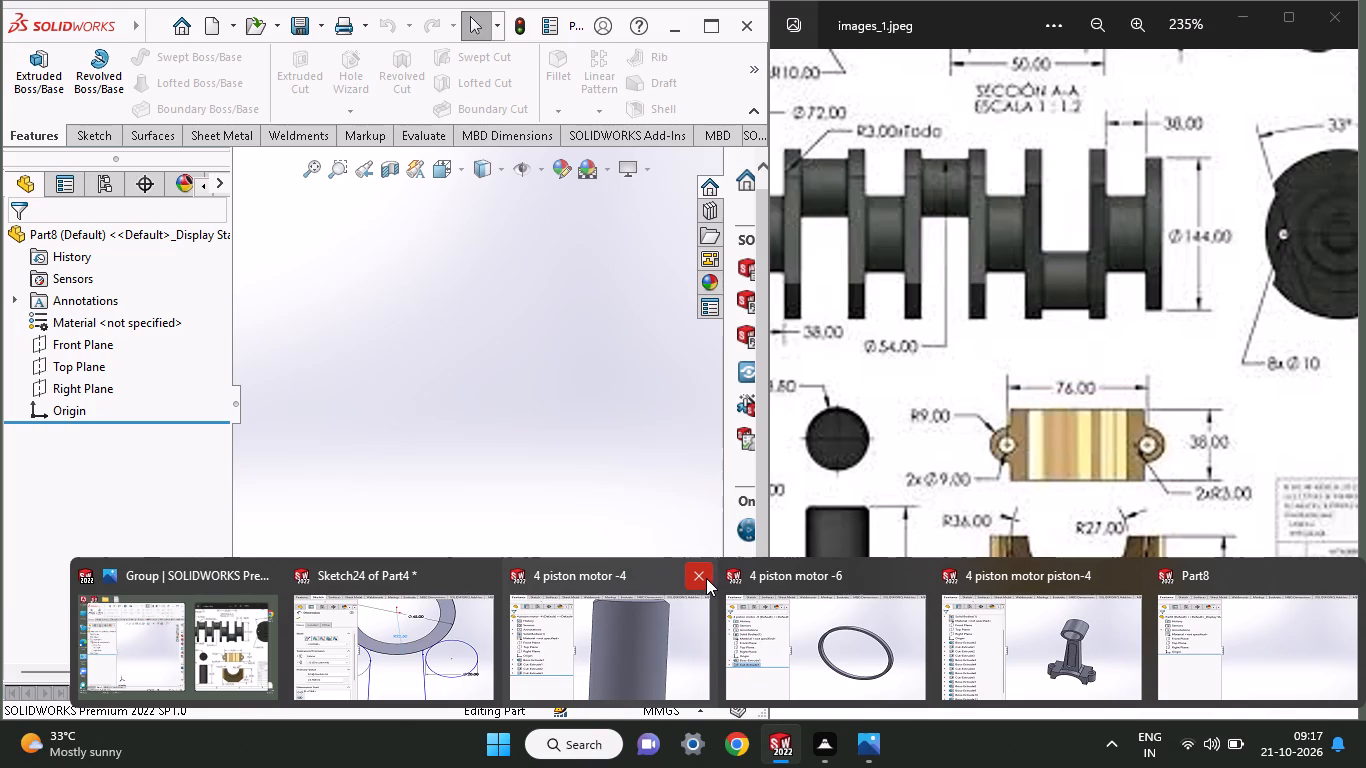
Close the 4 piston motor -4, 4 piston motor -6, Part4 and Part8 documents, discarding Part4's changes.
{"action": "left_click", "coordinate": [706, 578]}
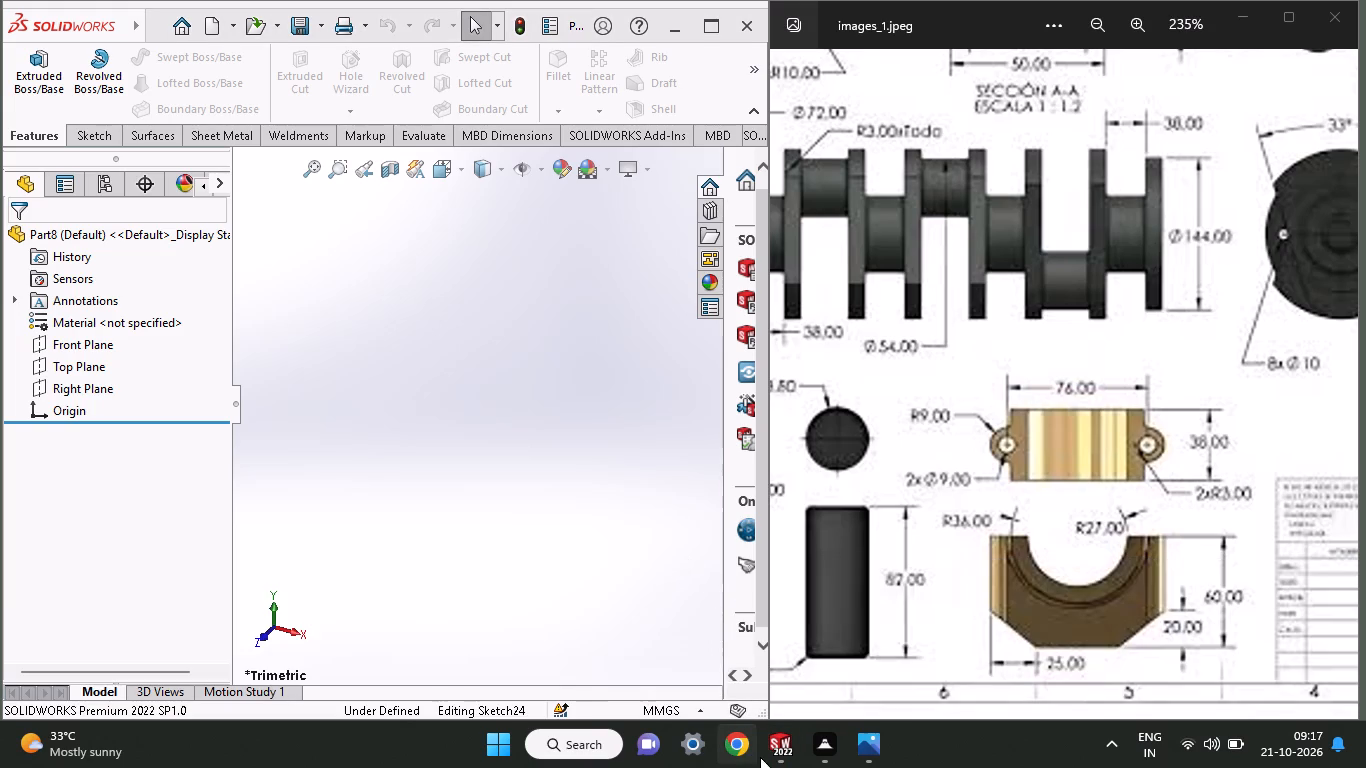
{"action": "left_click", "coordinate": [697, 583]}
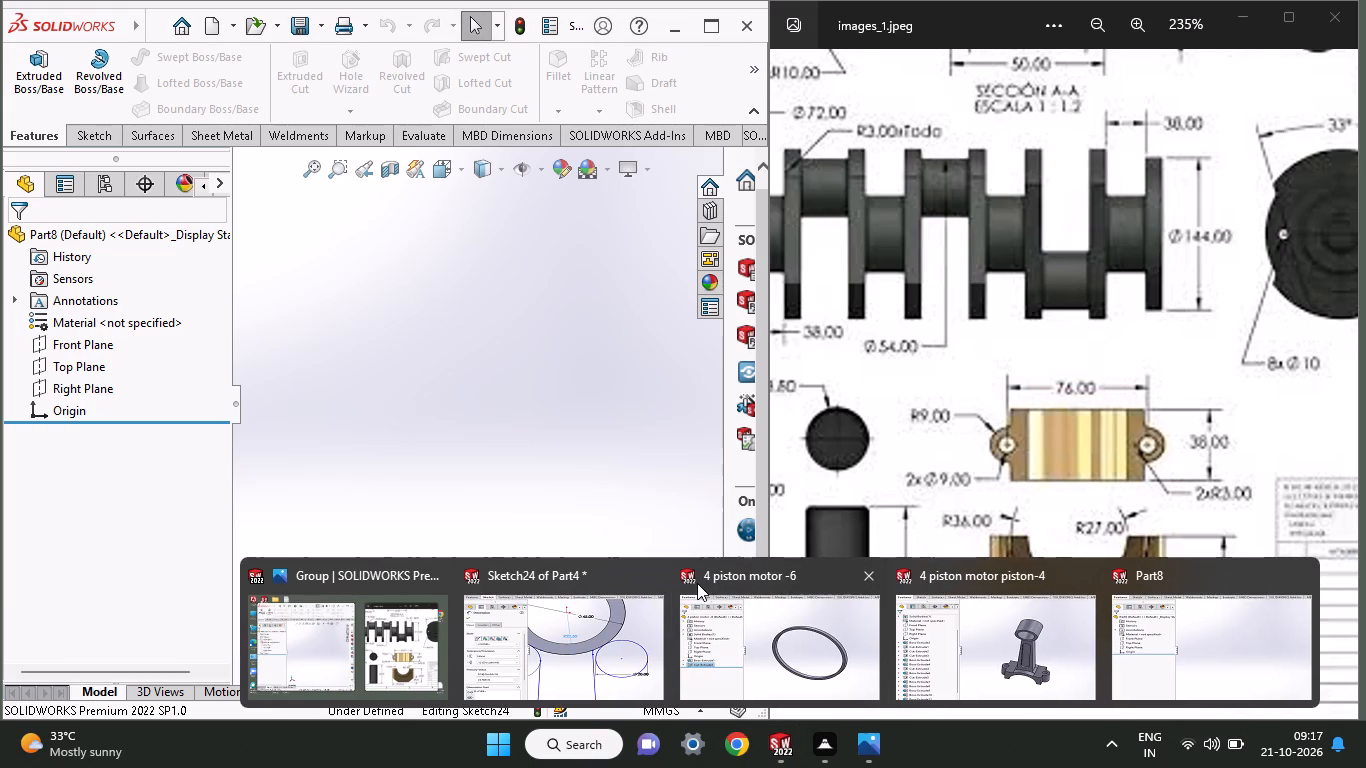
{"action": "left_click", "coordinate": [870, 572]}
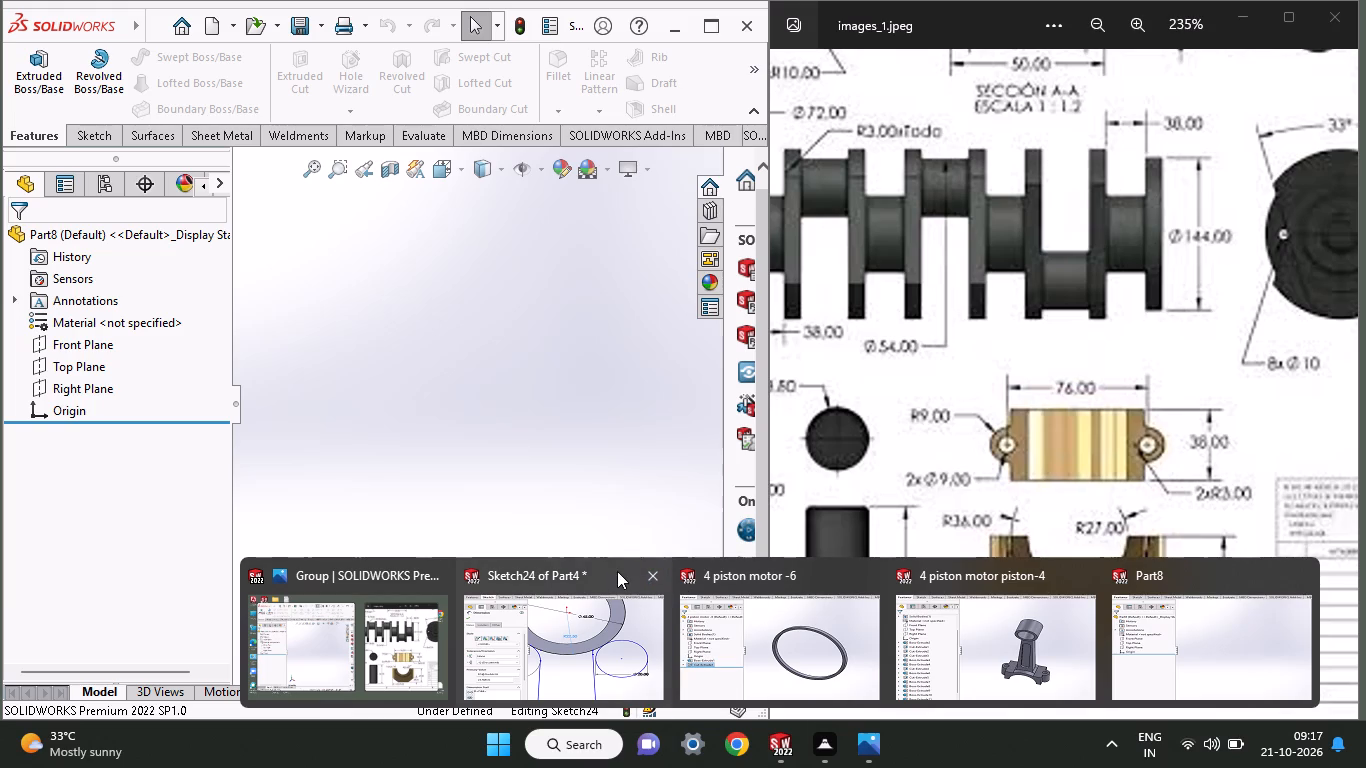
{"action": "left_click", "coordinate": [644, 578]}
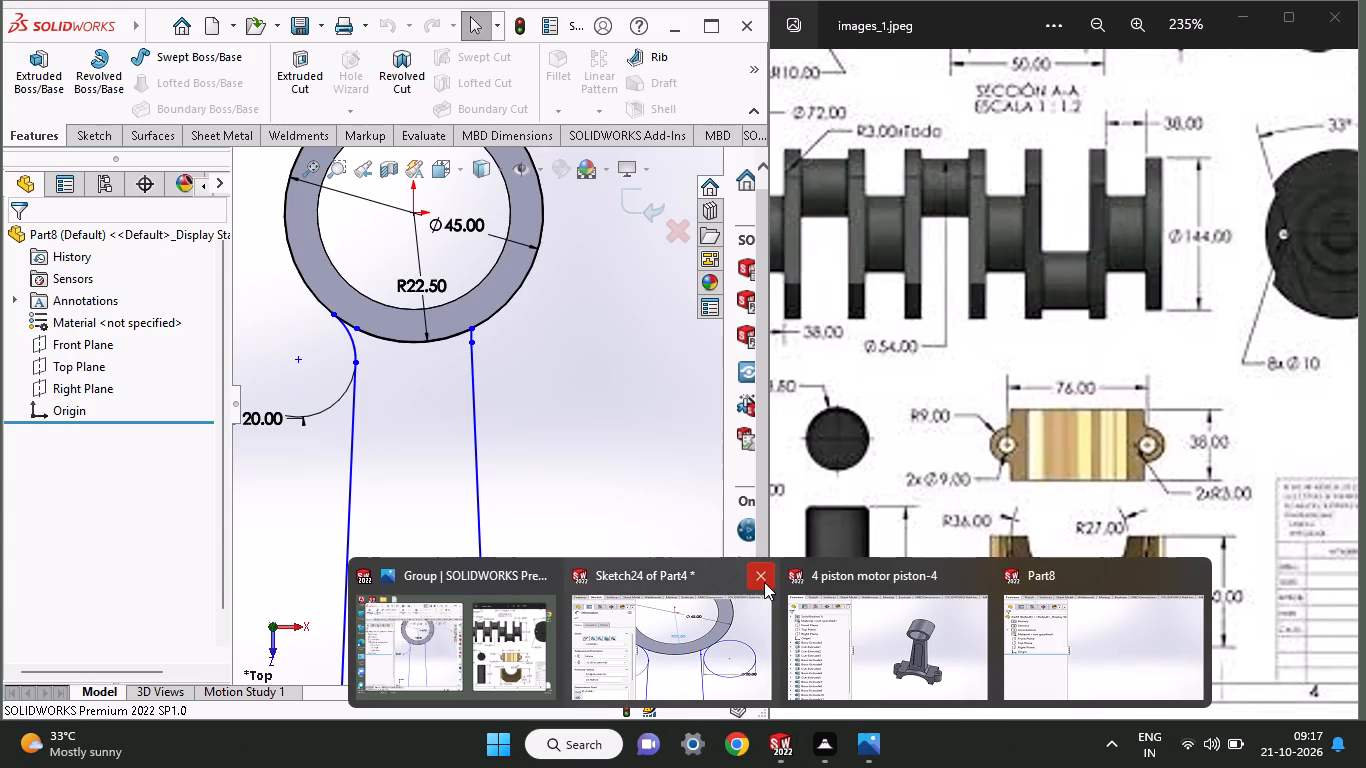
{"action": "left_click", "coordinate": [764, 582]}
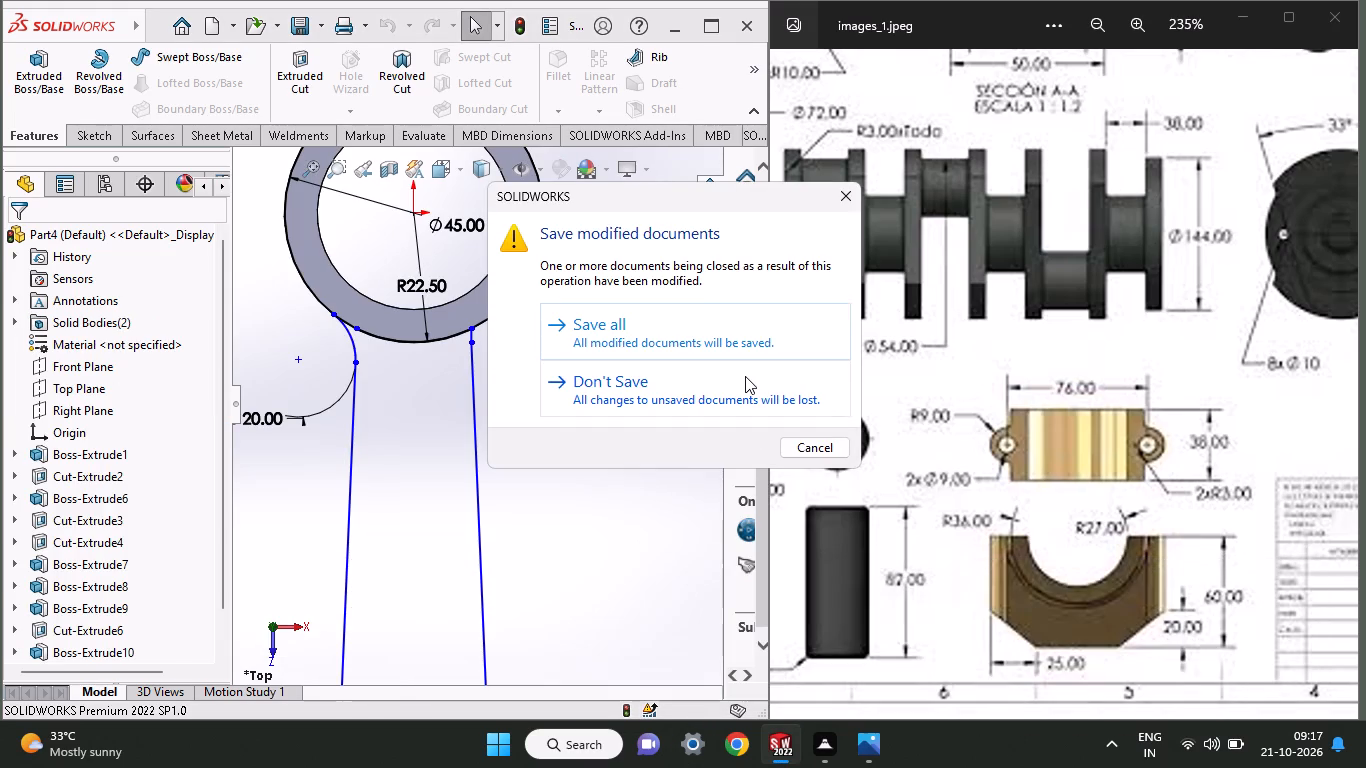
{"action": "left_click", "coordinate": [745, 376]}
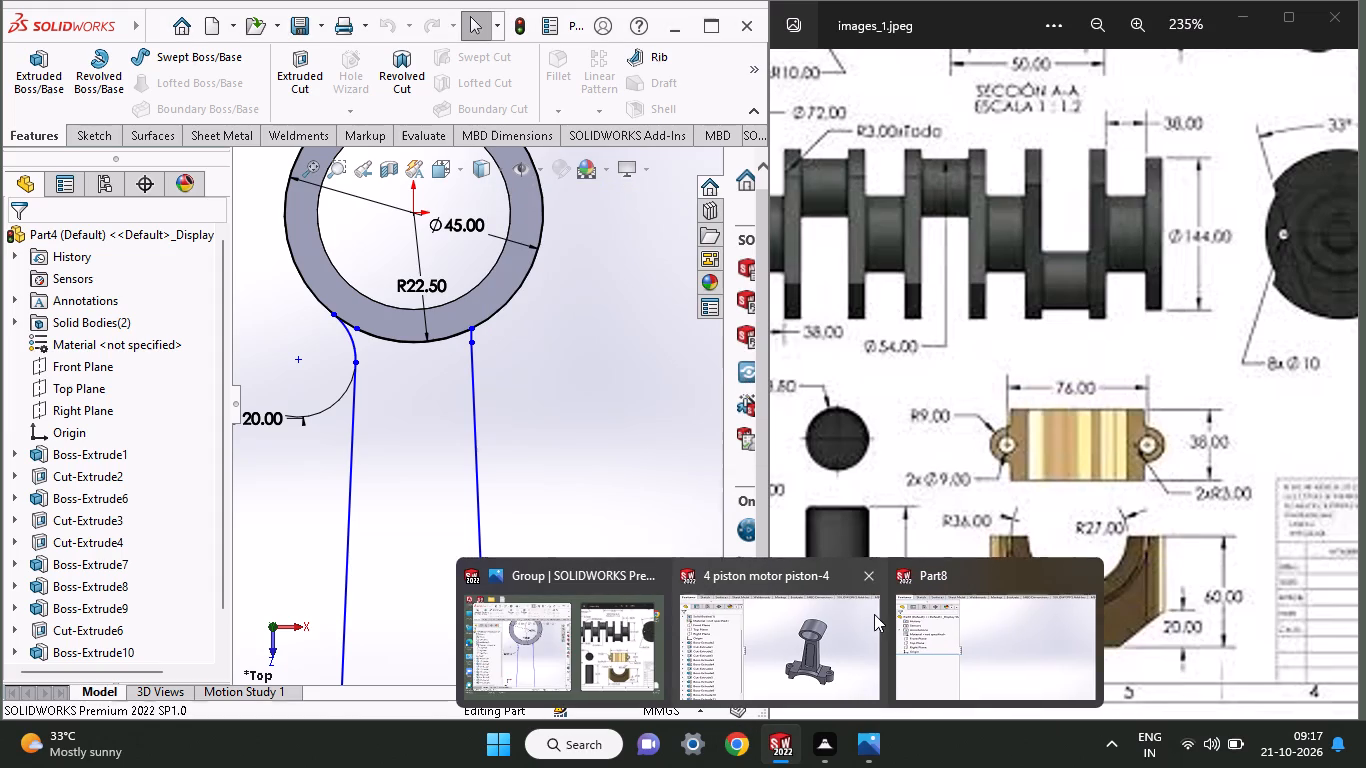
{"action": "left_click", "coordinate": [1091, 571]}
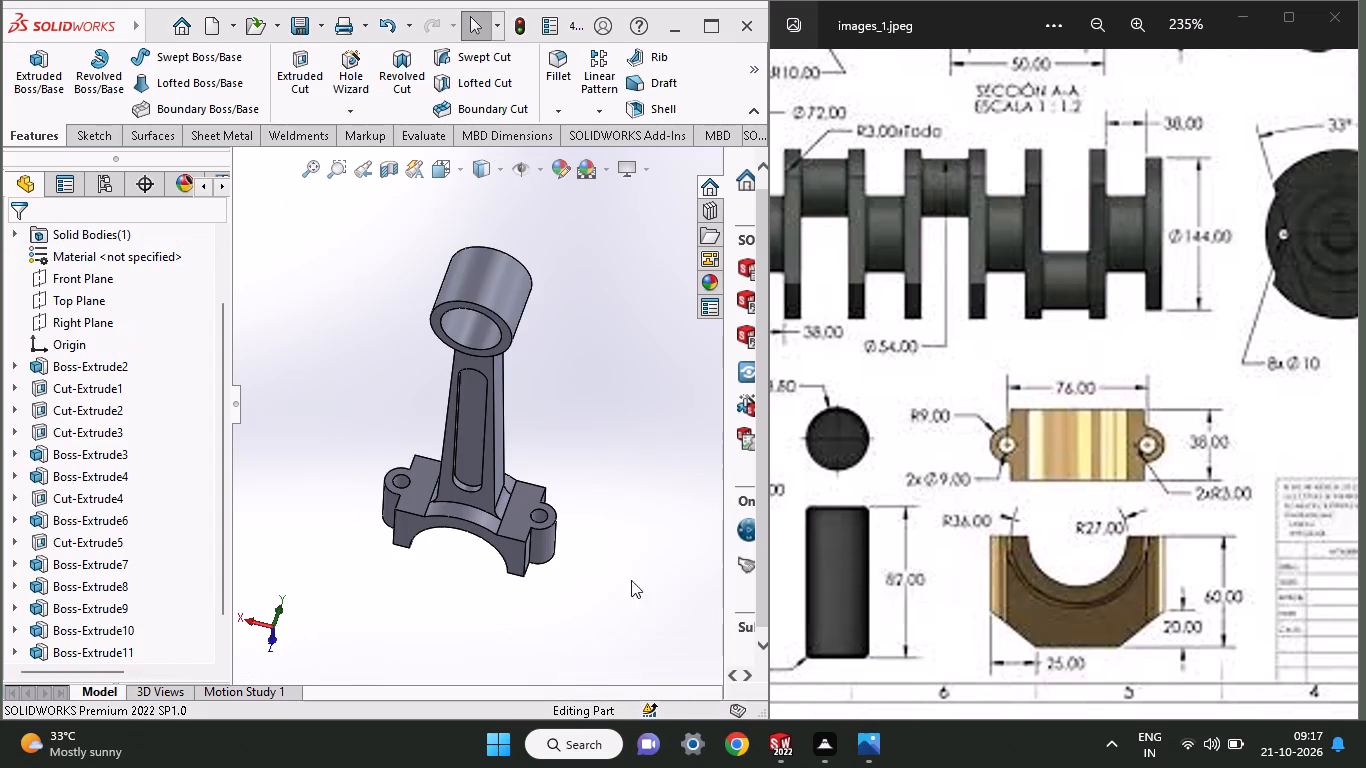
Create a new part document.
{"action": "left_click", "coordinate": [207, 33]}
{"action": "left_click", "coordinate": [445, 238]}
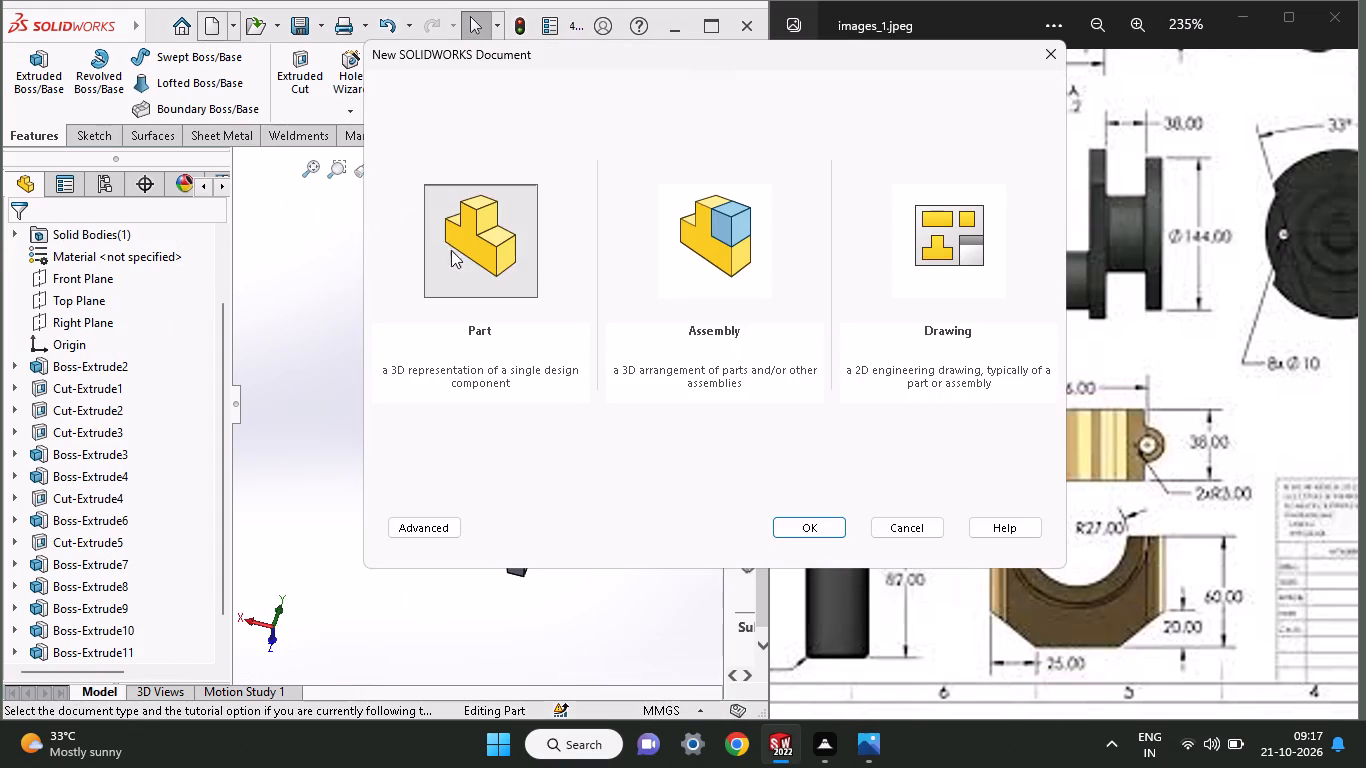
{"action": "left_click", "coordinate": [788, 525]}
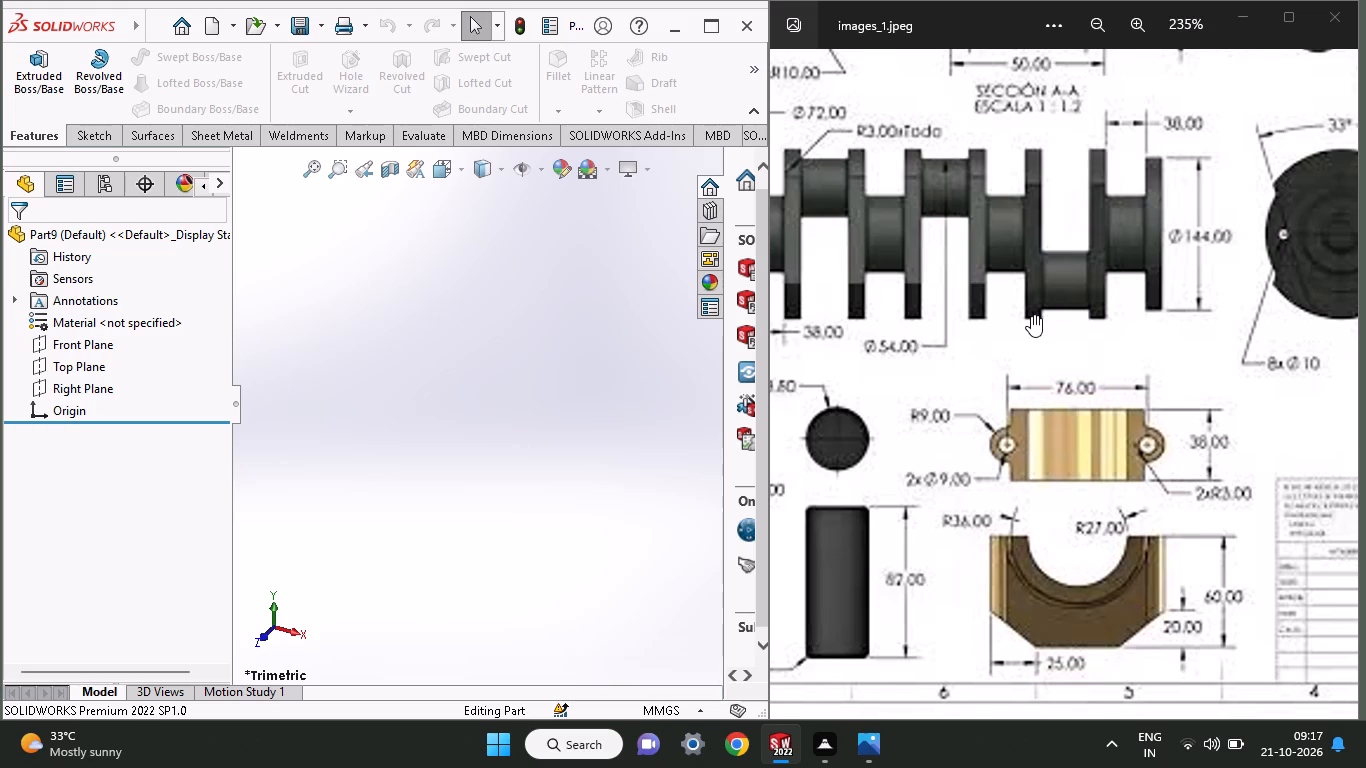
Open a sketch on the Front Plane of the new part, with the drawing's rod cap views in sight.
{"action": "middle_click_drag", "start_coordinate": [971, 434], "coordinate": [883, 450]}
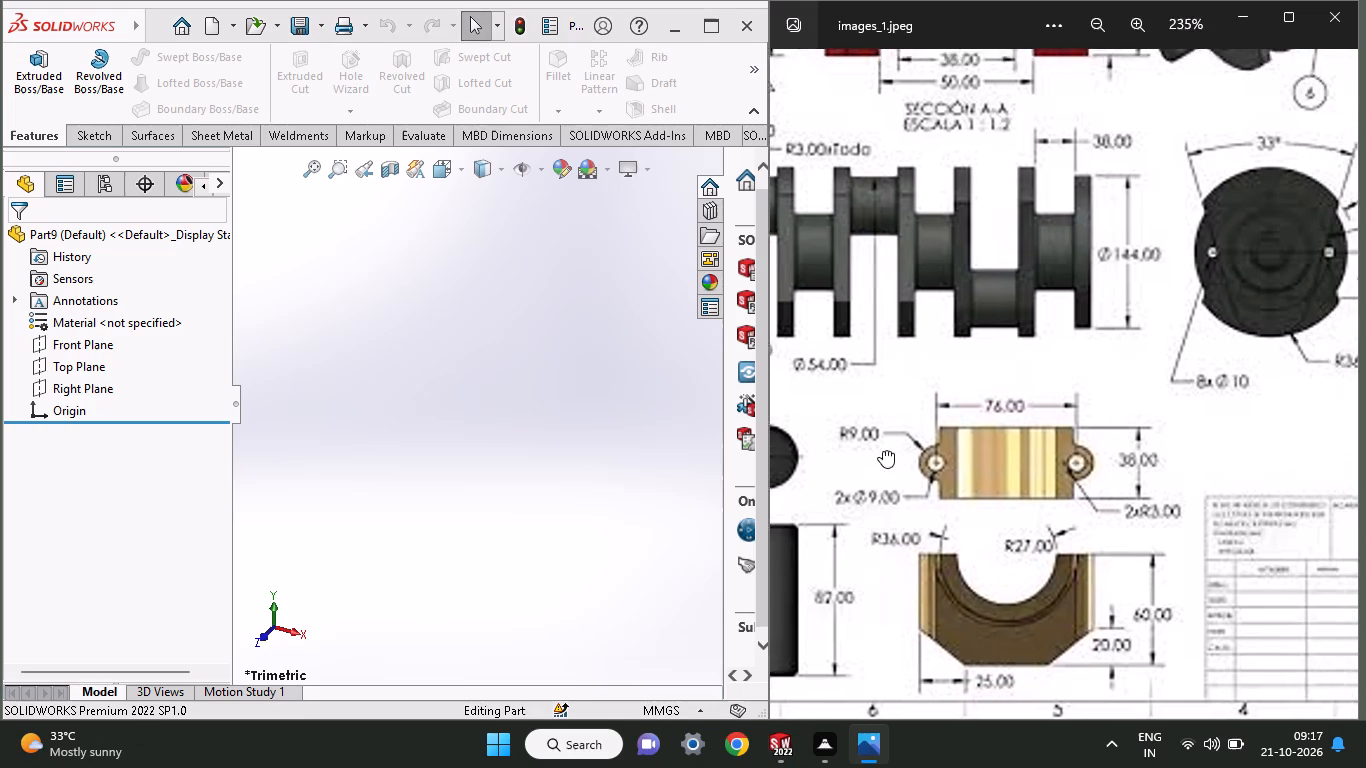
{"action": "middle_click_drag", "start_coordinate": [883, 450], "coordinate": [824, 398]}
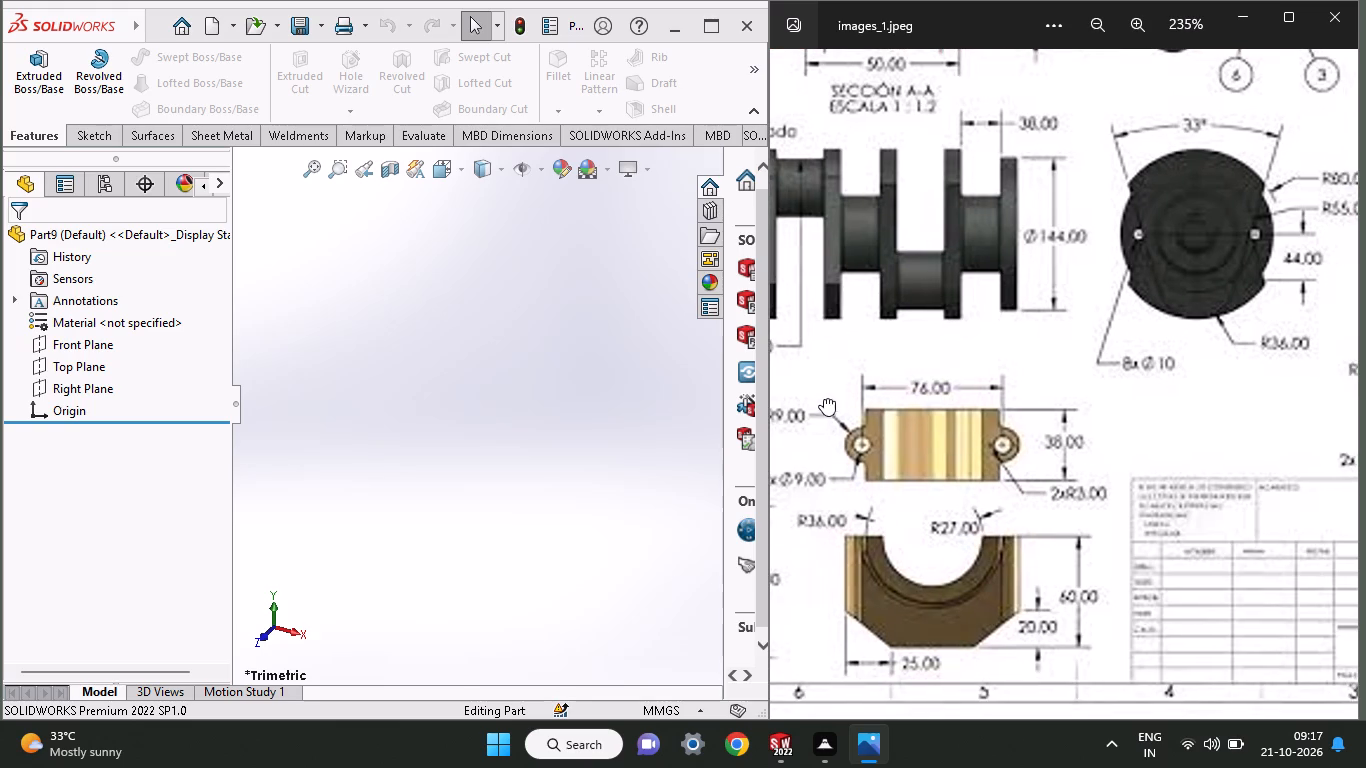
{"action": "middle_click_drag", "start_coordinate": [824, 398], "coordinate": [825, 357]}
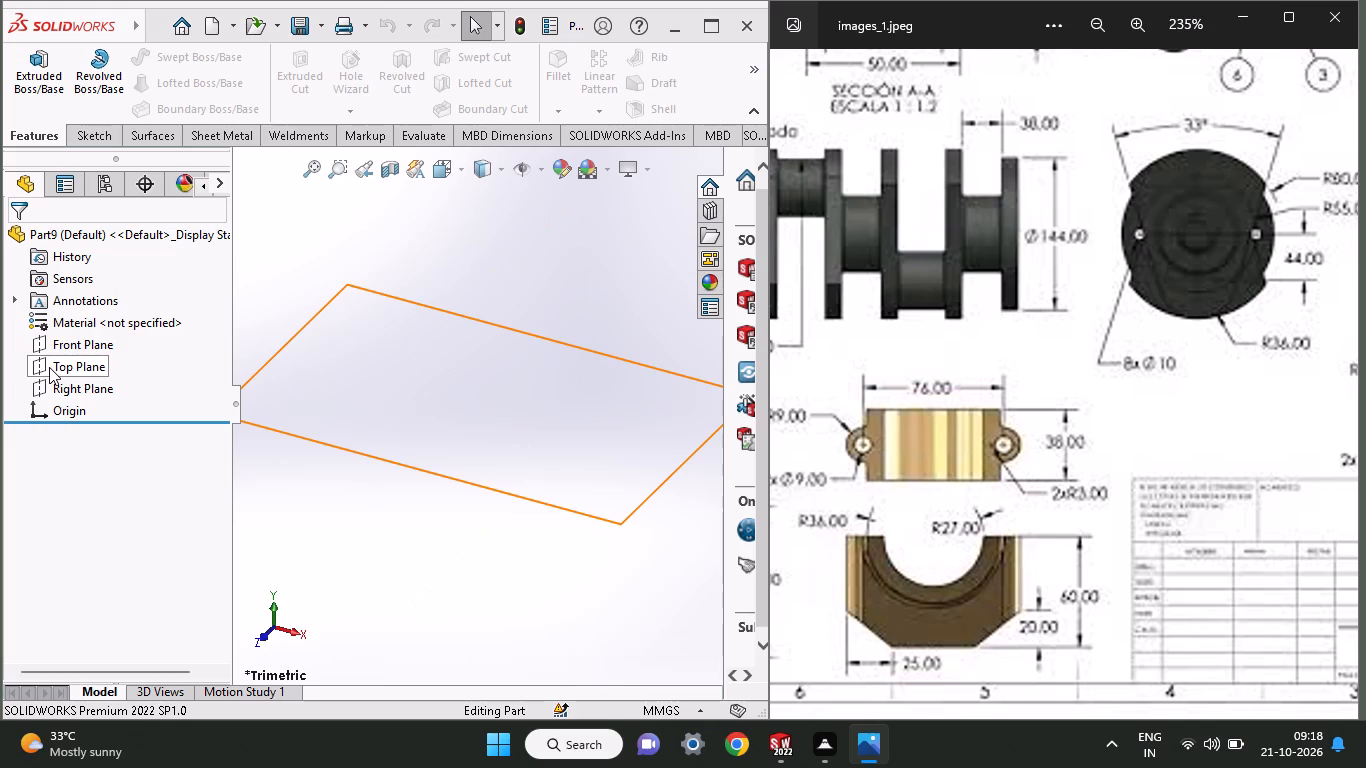
{"action": "left_click", "coordinate": [67, 344]}
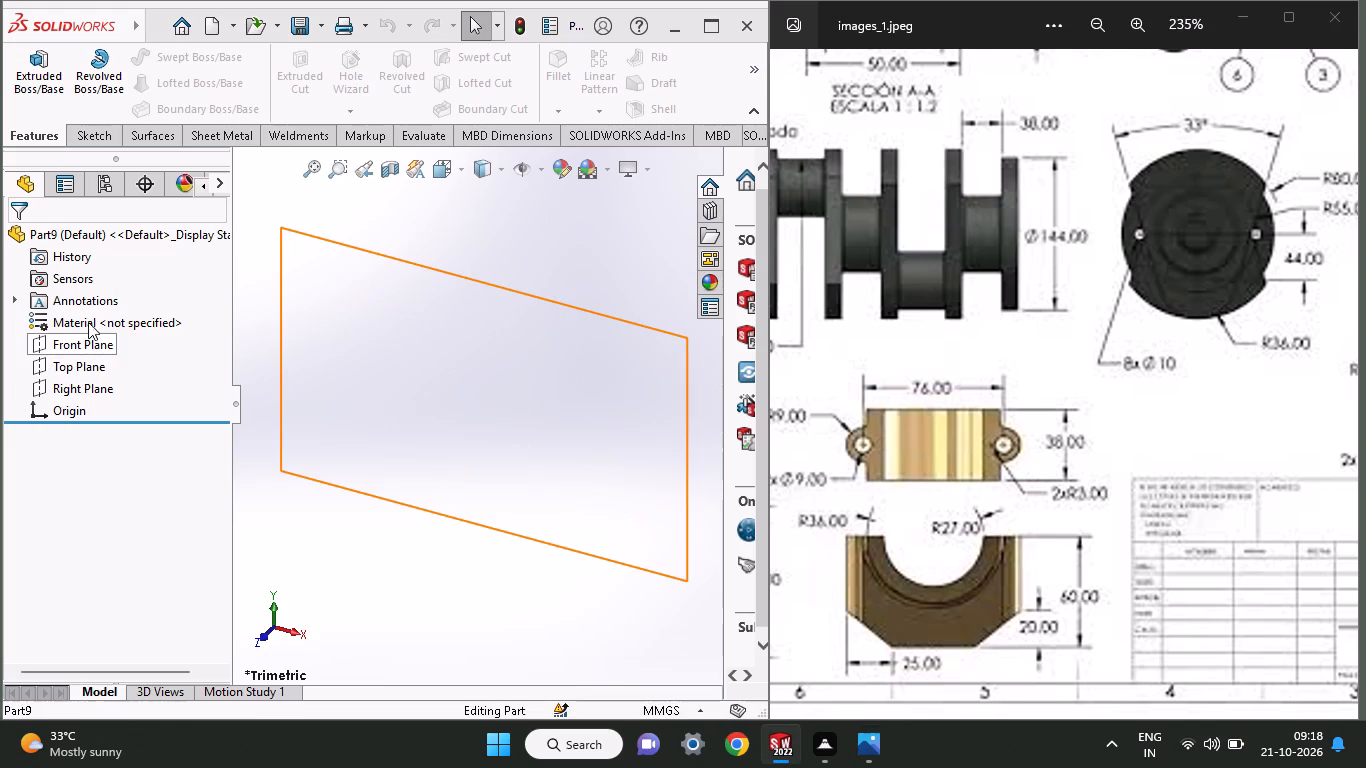
{"action": "left_click", "coordinate": [91, 315]}
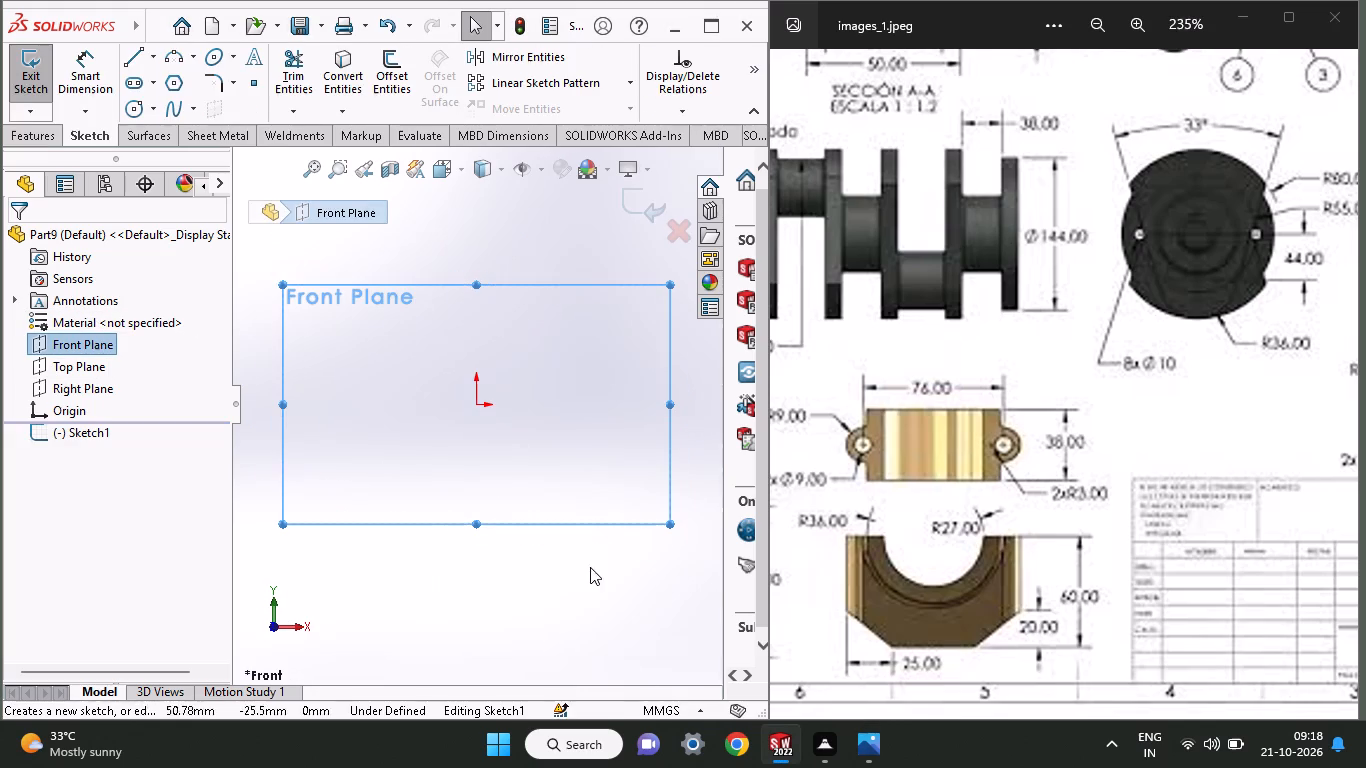
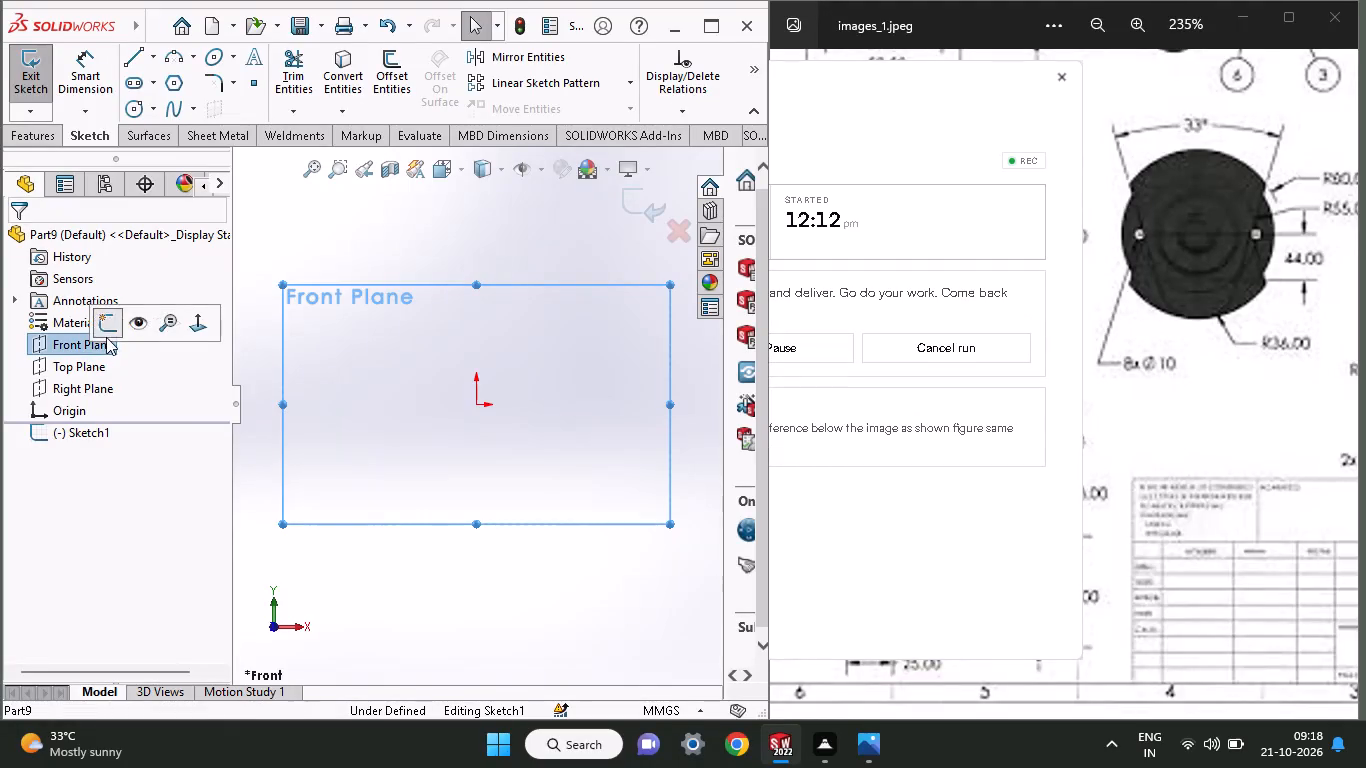
Bring the drawing's rod cap views back into sight and open a new sketch on the Front Plane.
{"action": "left_click", "coordinate": [107, 331]}
{"action": "left_click", "coordinate": [1107, 384]}
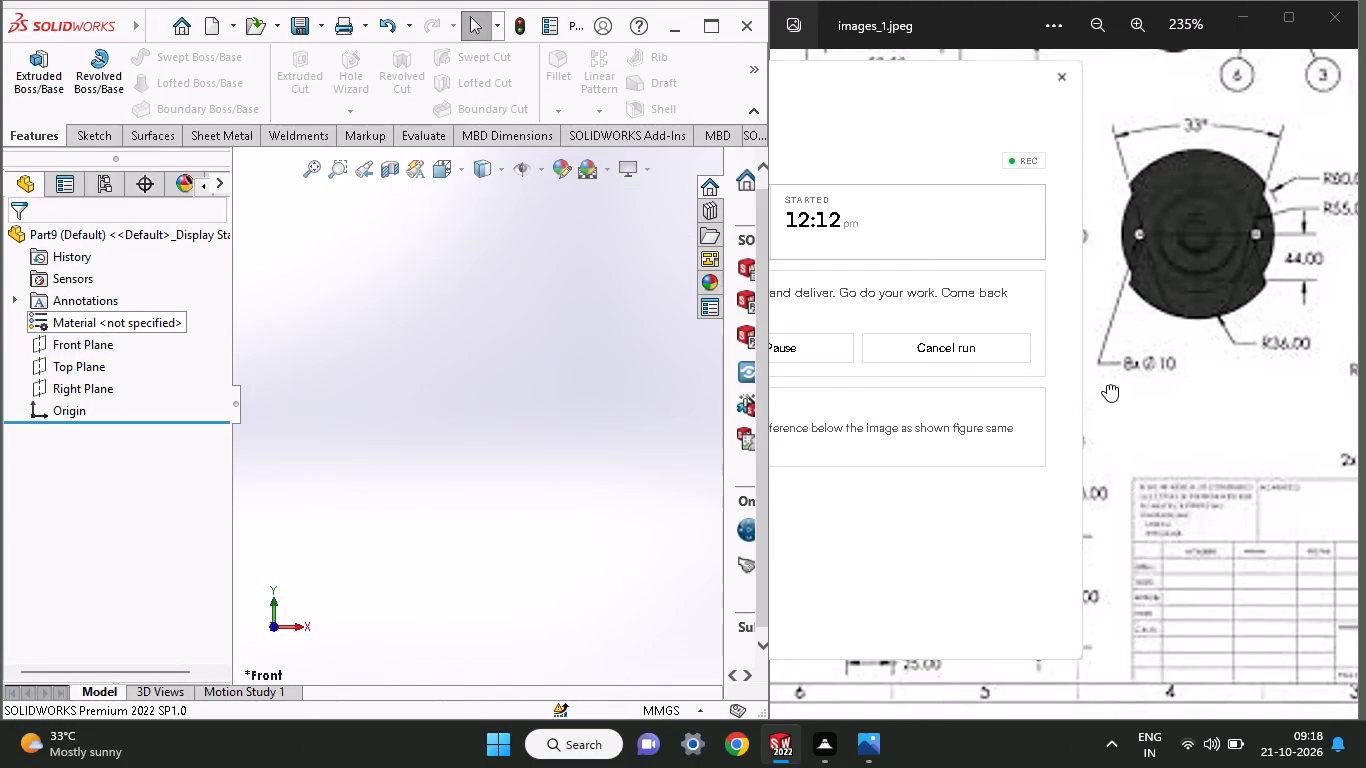
{"action": "left_click", "coordinate": [1005, 390]}
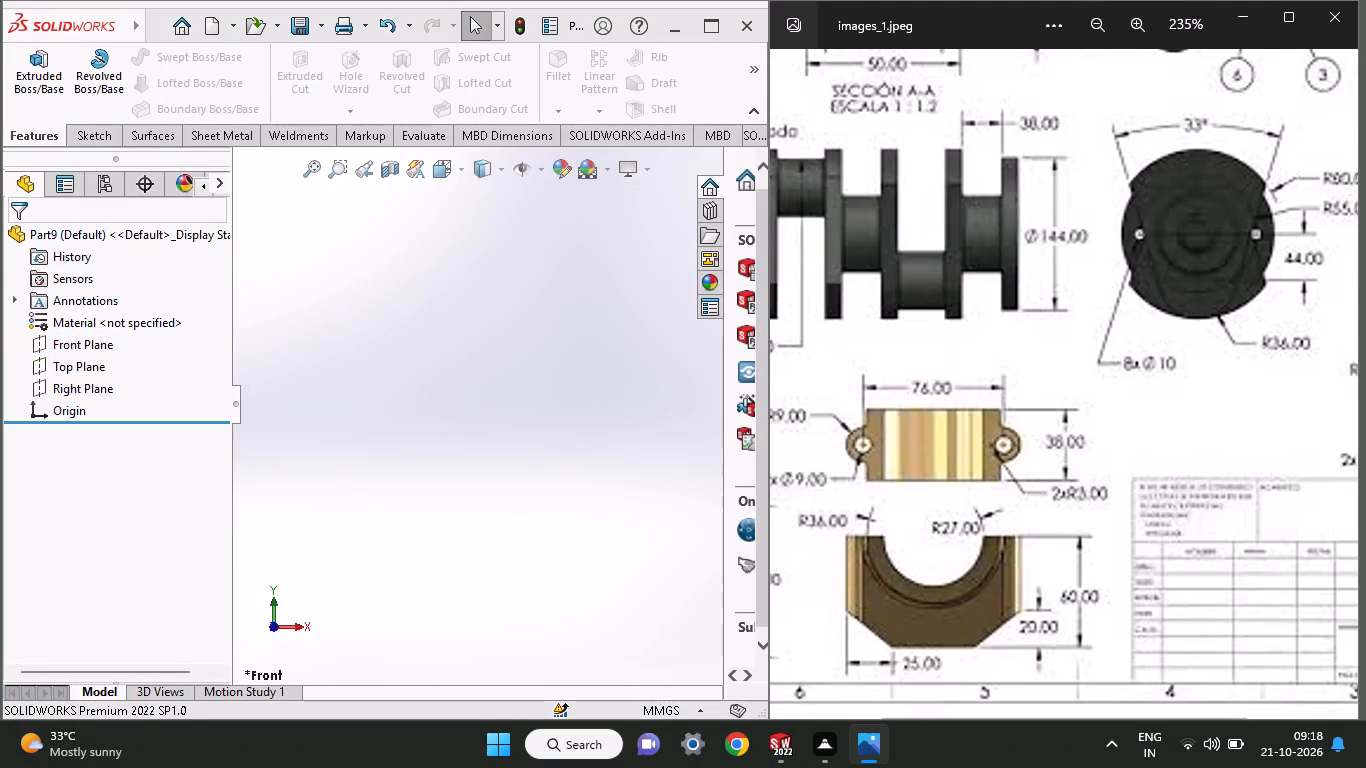
{"action": "left_click", "coordinate": [51, 335]}
{"action": "left_click", "coordinate": [68, 310]}
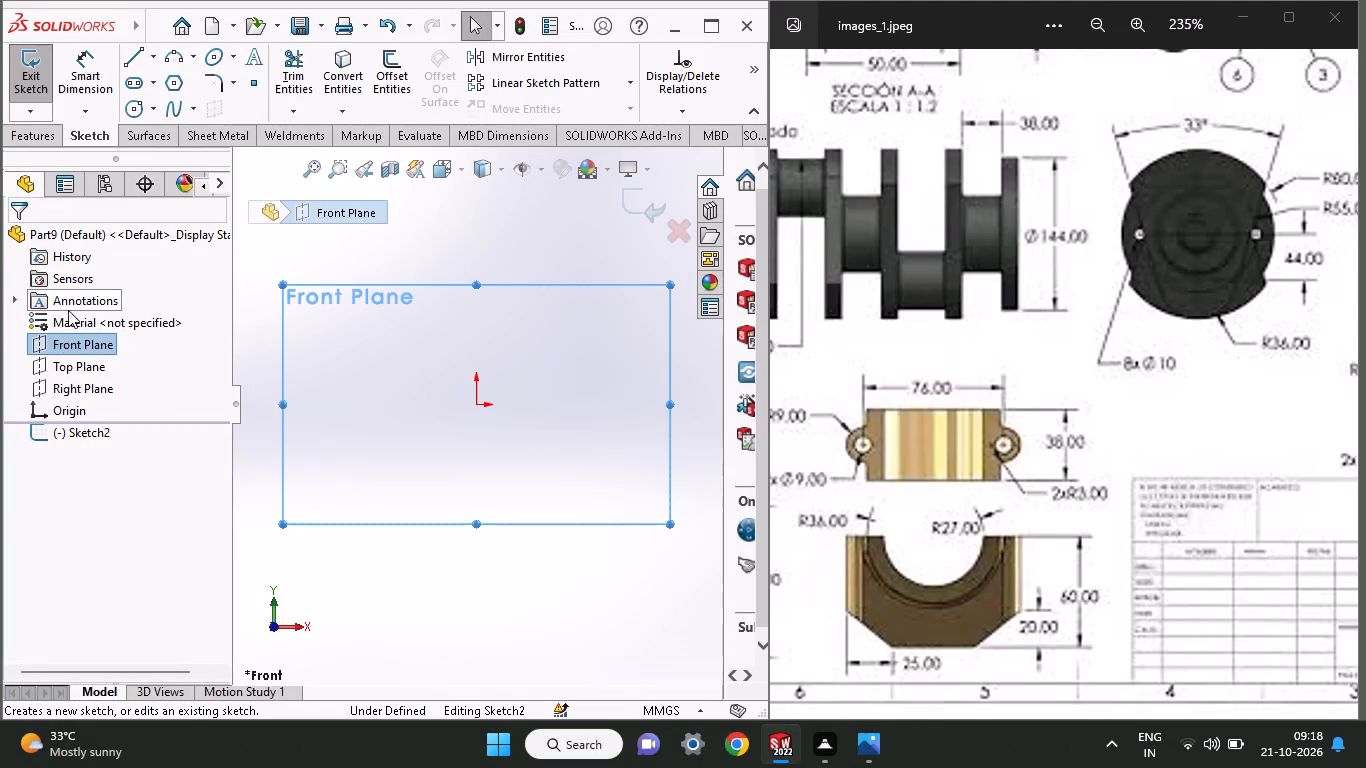
Sketch a vertical line from the origin up about 44 mm, and another from its upper end down past the origin.
{"action": "left_click", "coordinate": [131, 59]}
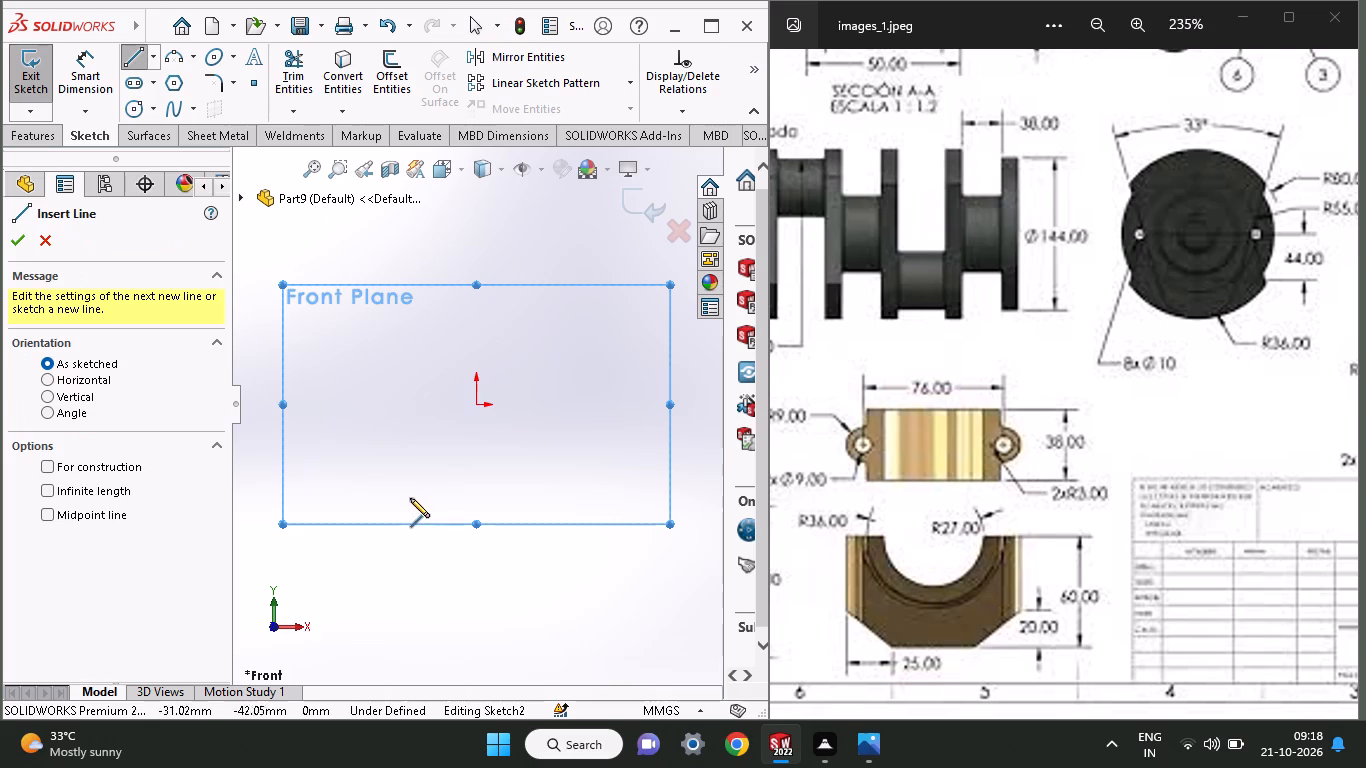
{"action": "left_click", "coordinate": [474, 404]}
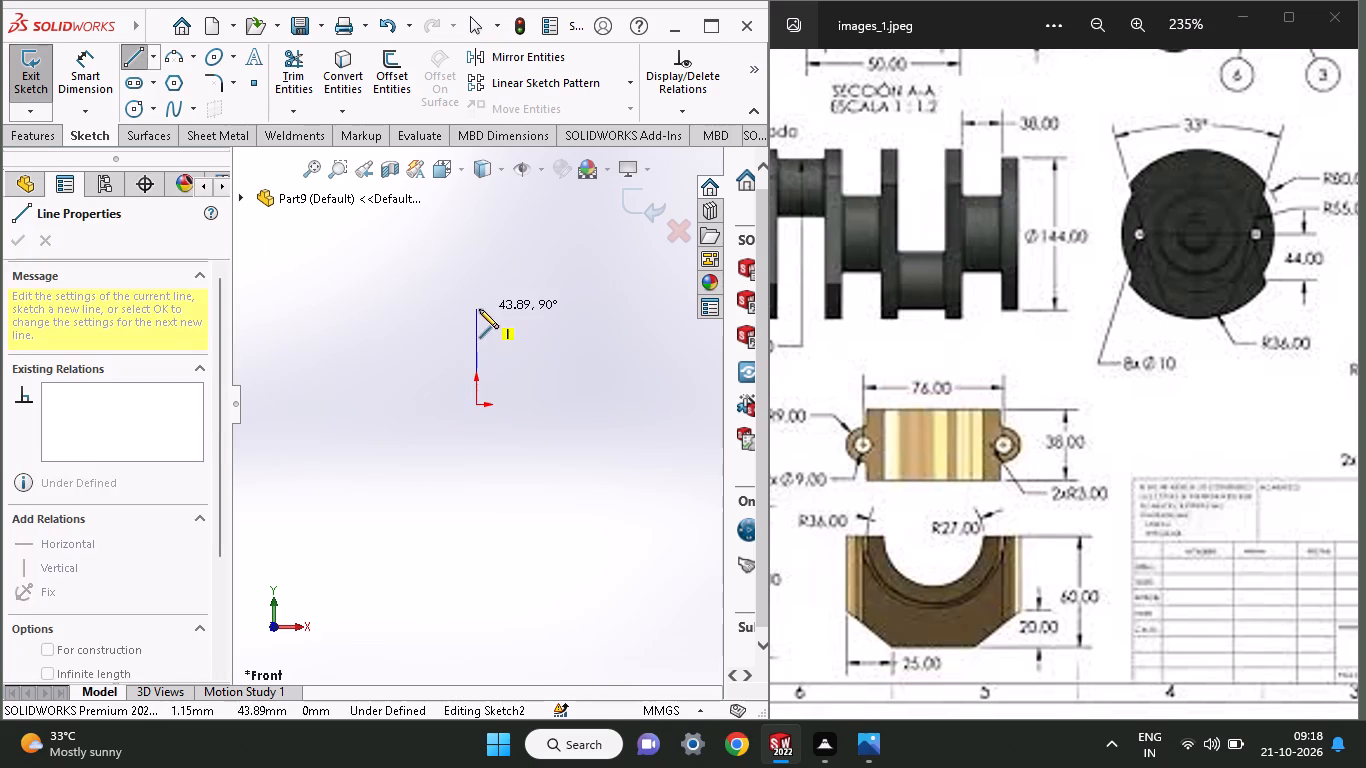
{"action": "left_click", "coordinate": [479, 309]}
{"action": "left_click", "coordinate": [478, 495]}
{"action": "right_click", "coordinate": [518, 353]}
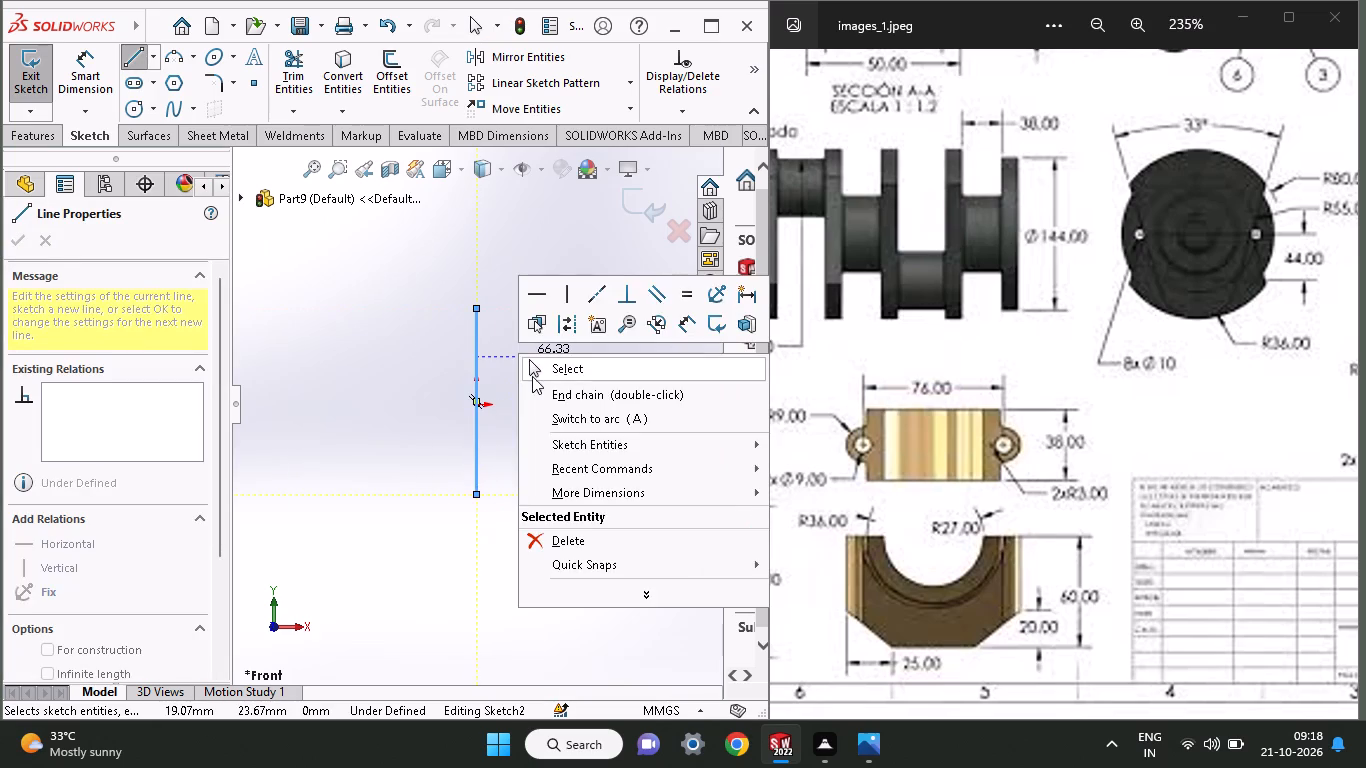
{"action": "left_click", "coordinate": [532, 376]}
Dimension the vertical line 30 mm from the origin to its upper end and 60 mm in overall length.
{"action": "left_click", "coordinate": [107, 62]}
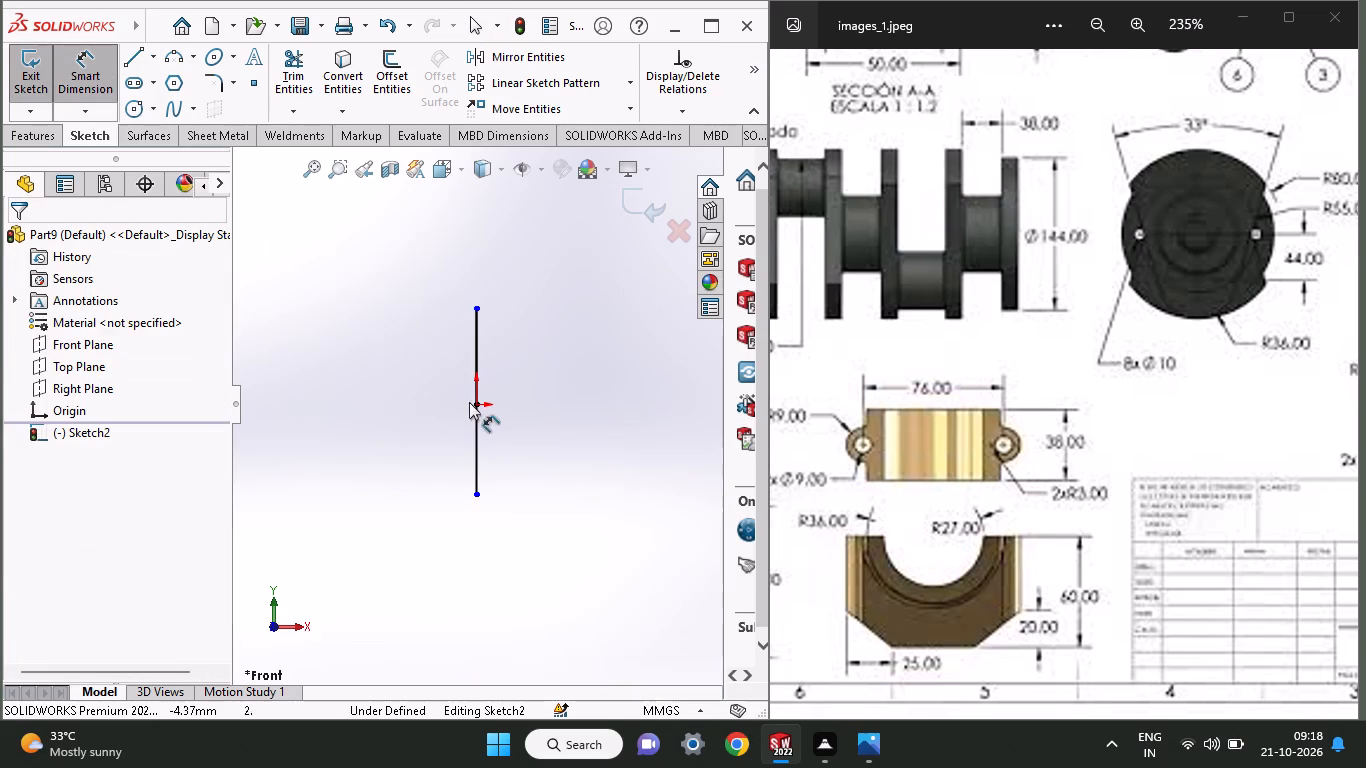
{"action": "left_click", "coordinate": [473, 406]}
{"action": "left_click", "coordinate": [481, 305]}
{"action": "left_click", "coordinate": [518, 349]}
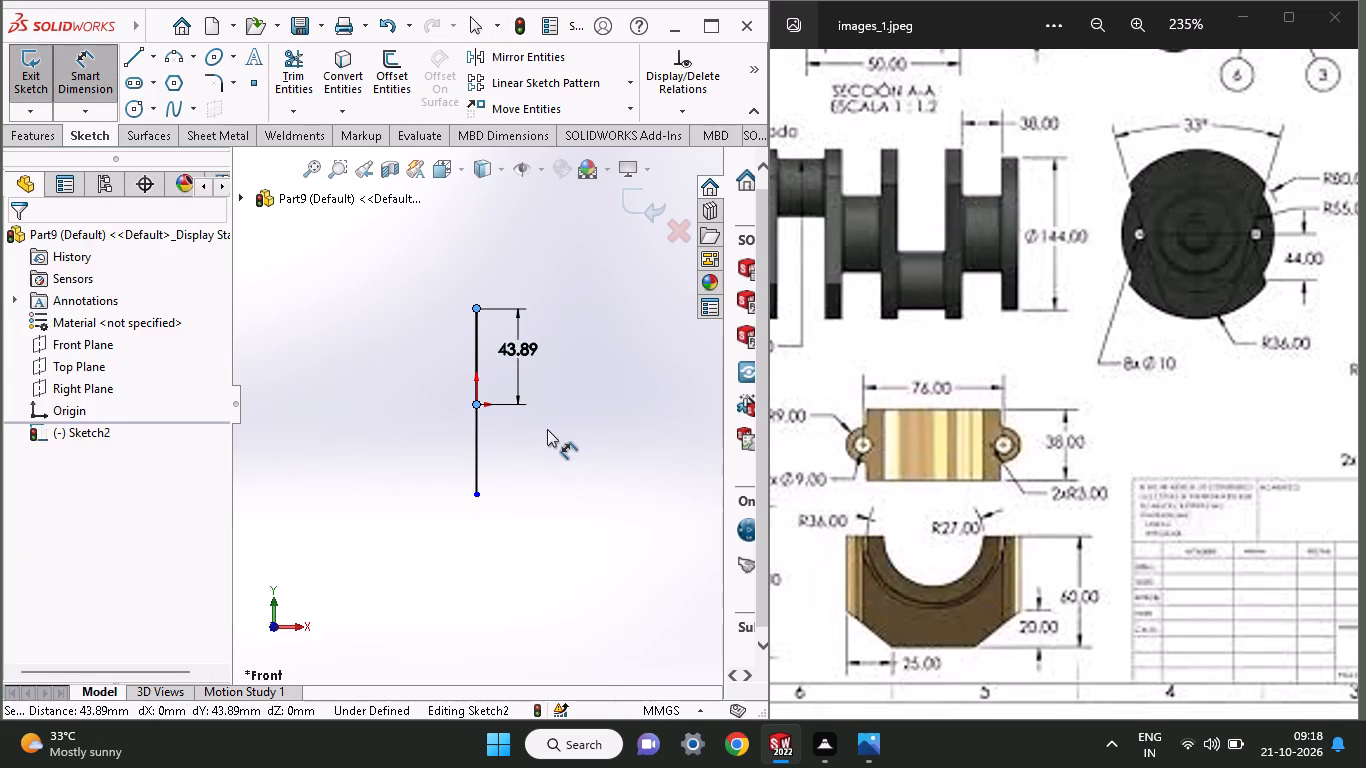
{"action": "type", "text": "30"}
{"action": "key", "text": "Return"}
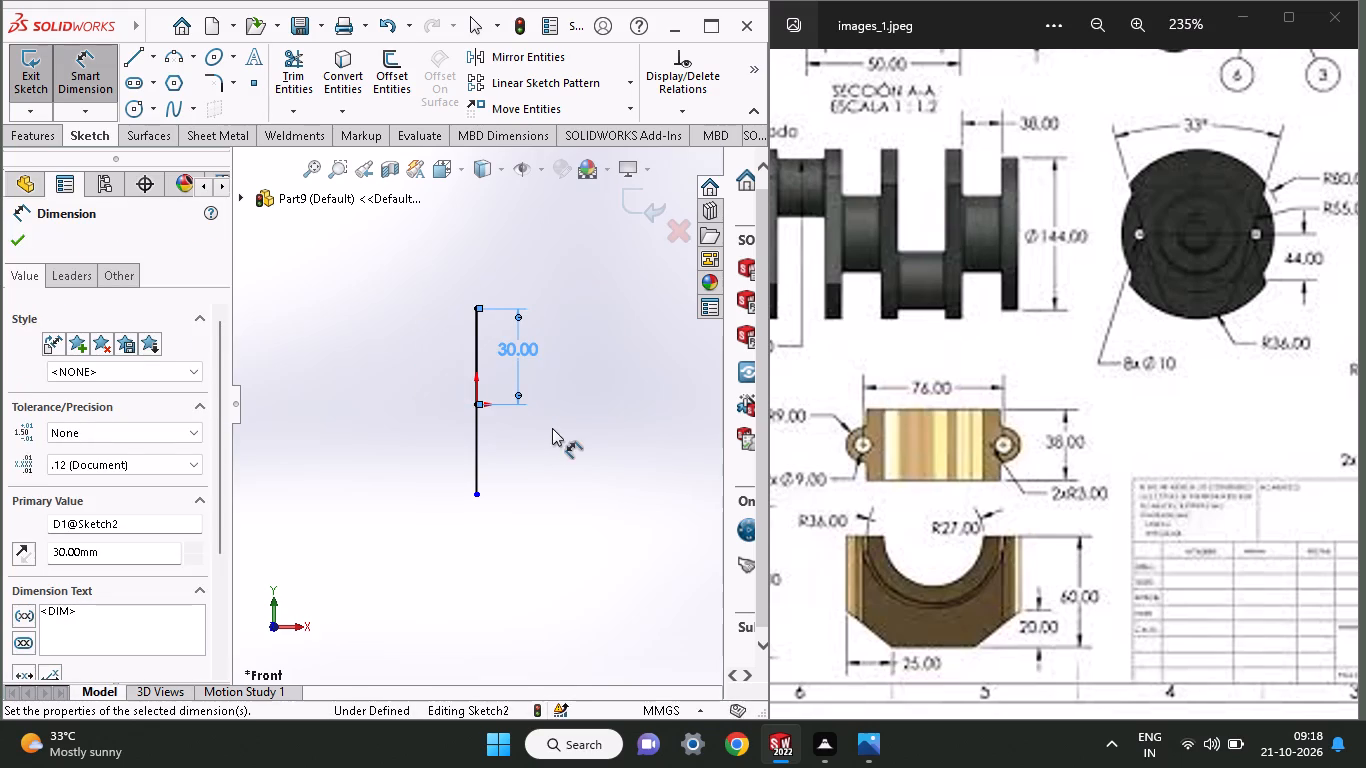
{"action": "left_click", "coordinate": [478, 472]}
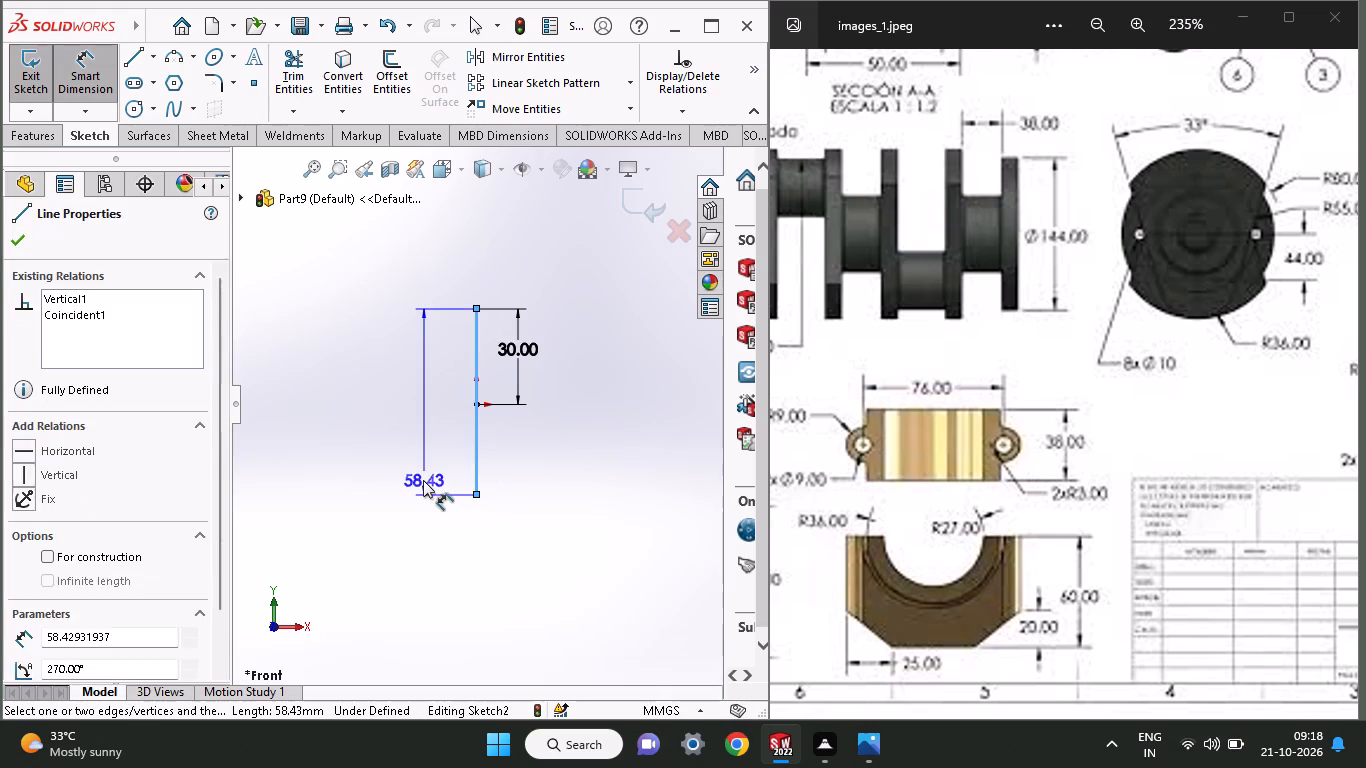
{"action": "left_click", "coordinate": [423, 480]}
{"action": "type", "text": "60"}
{"action": "key", "text": "Return"}
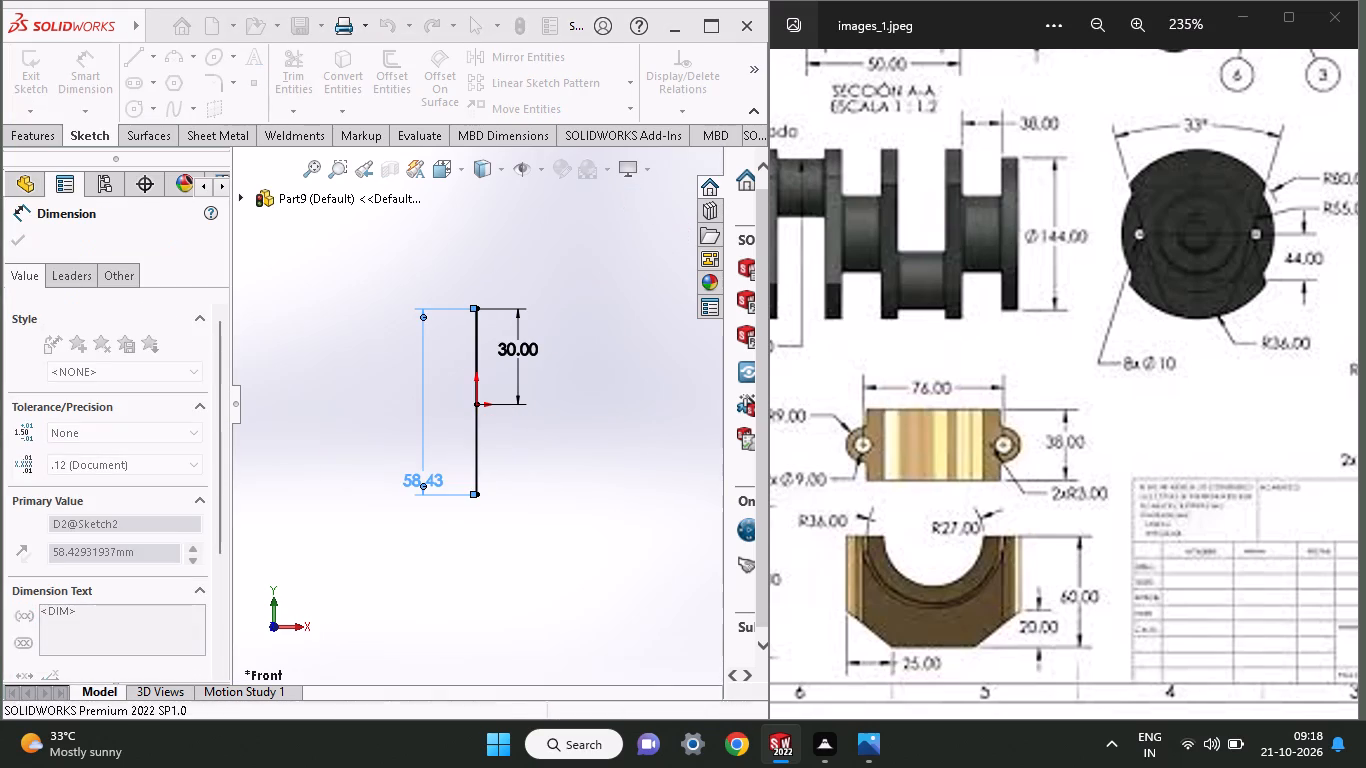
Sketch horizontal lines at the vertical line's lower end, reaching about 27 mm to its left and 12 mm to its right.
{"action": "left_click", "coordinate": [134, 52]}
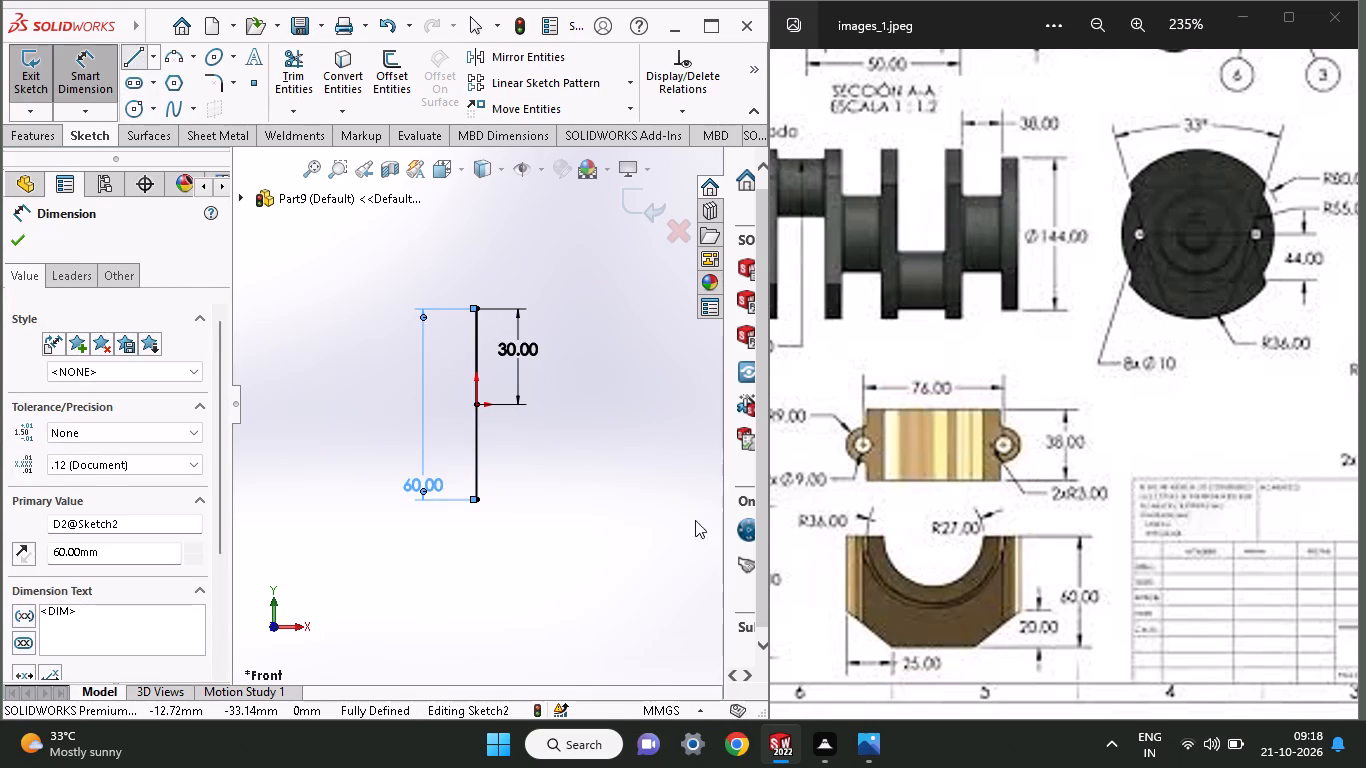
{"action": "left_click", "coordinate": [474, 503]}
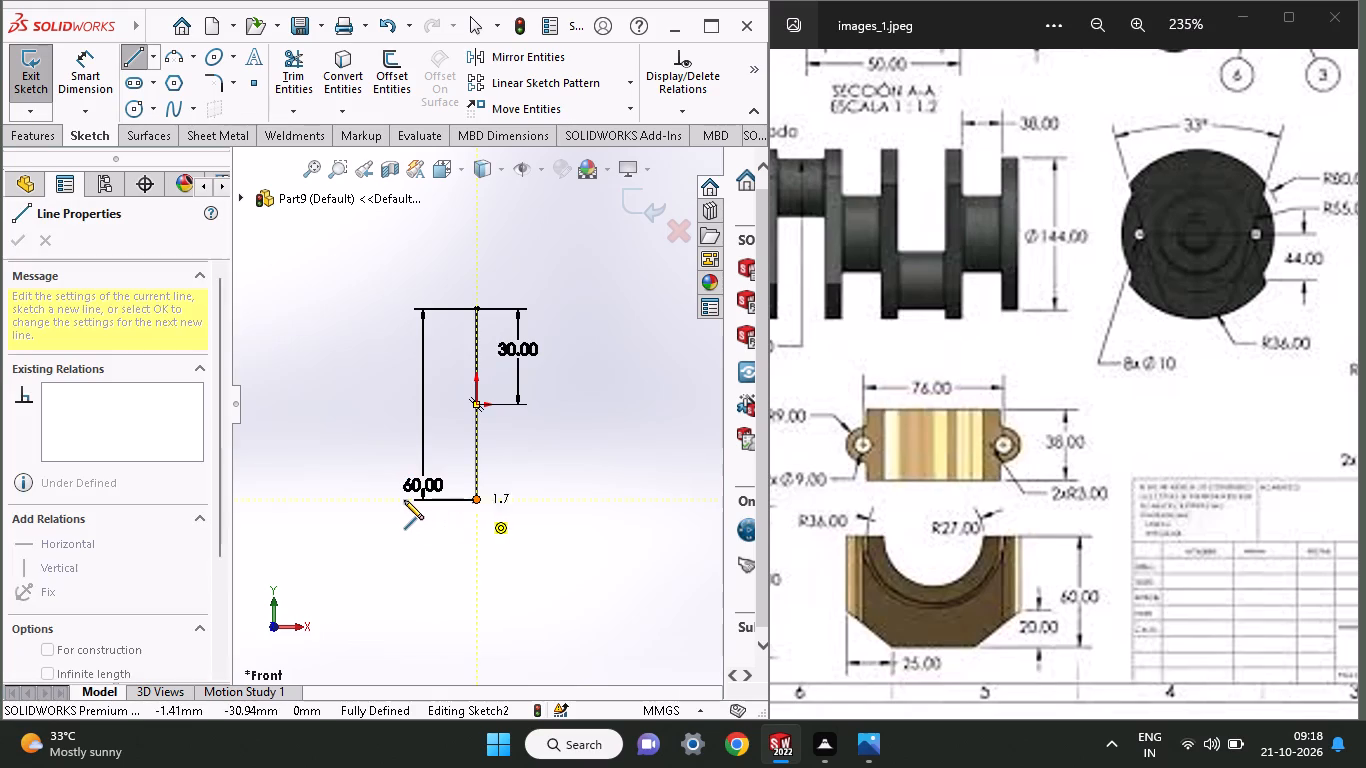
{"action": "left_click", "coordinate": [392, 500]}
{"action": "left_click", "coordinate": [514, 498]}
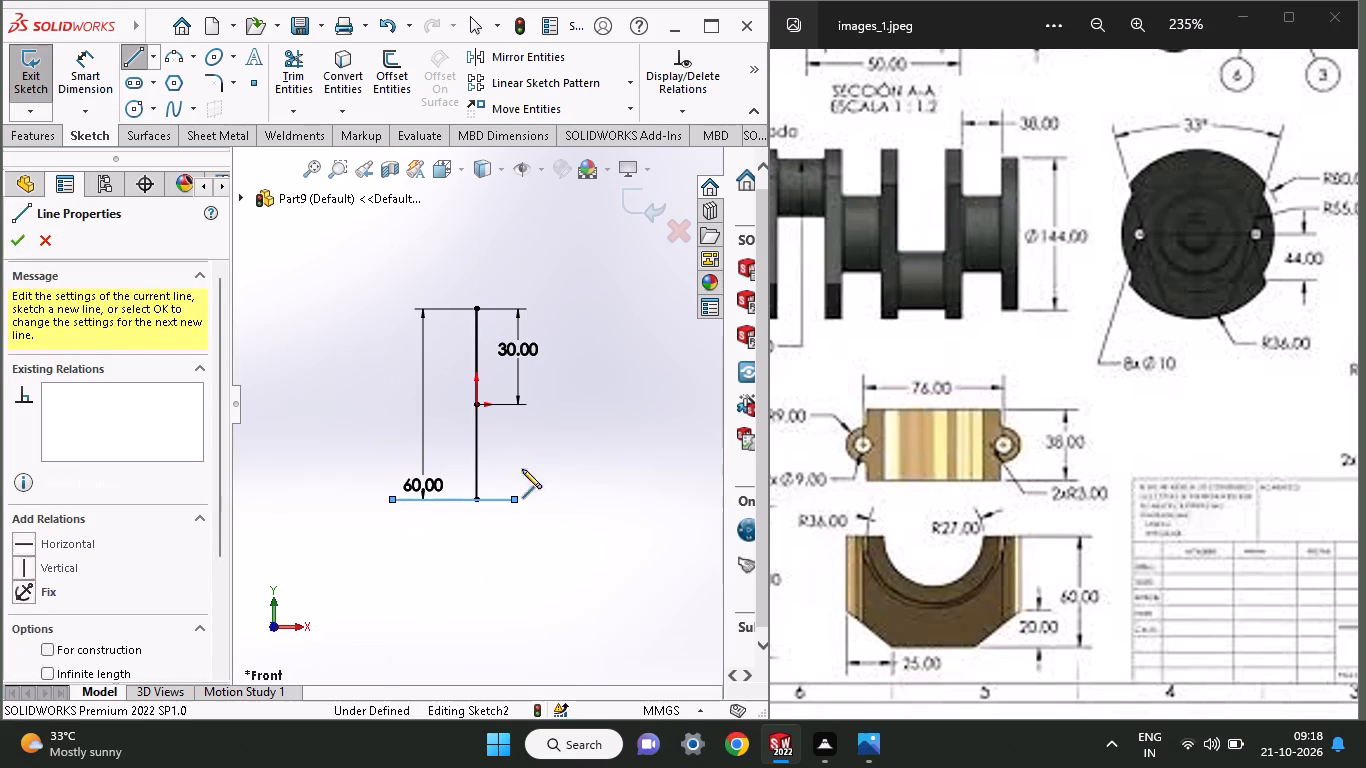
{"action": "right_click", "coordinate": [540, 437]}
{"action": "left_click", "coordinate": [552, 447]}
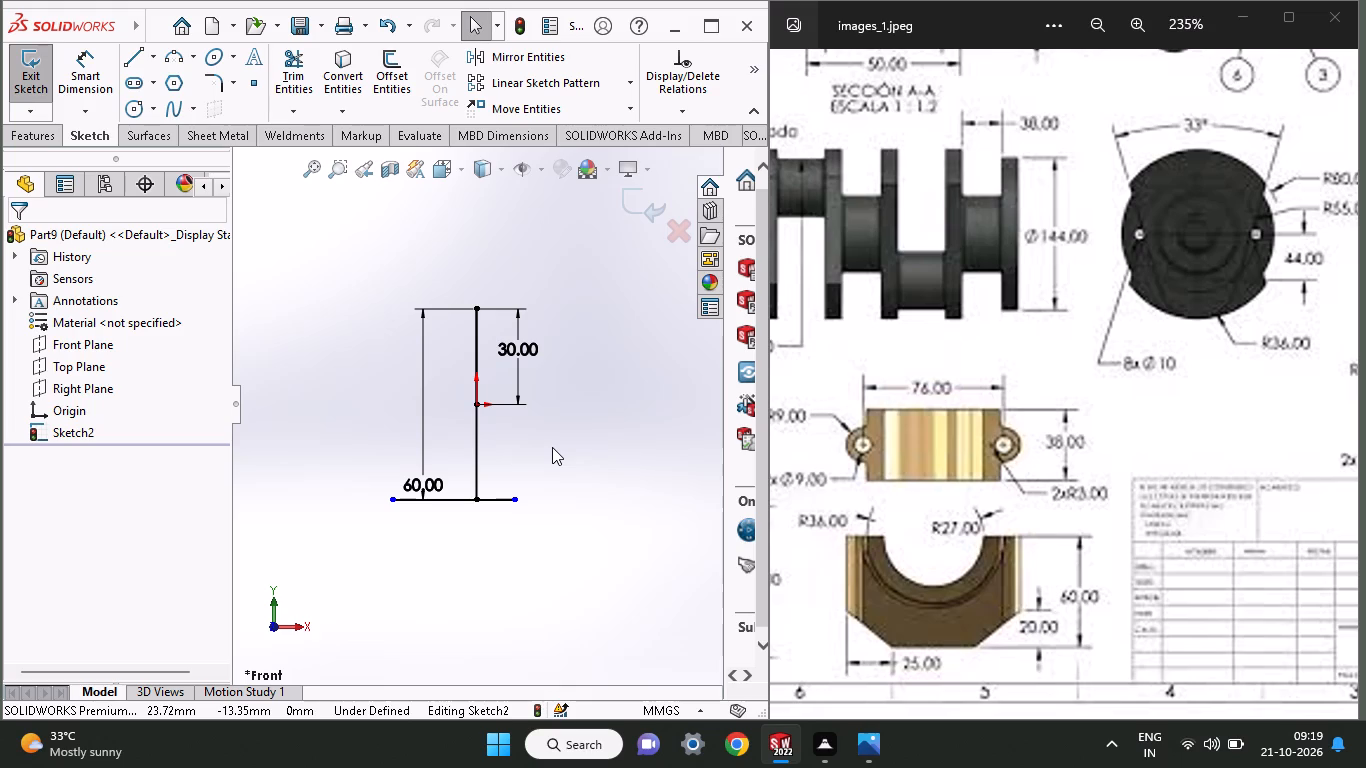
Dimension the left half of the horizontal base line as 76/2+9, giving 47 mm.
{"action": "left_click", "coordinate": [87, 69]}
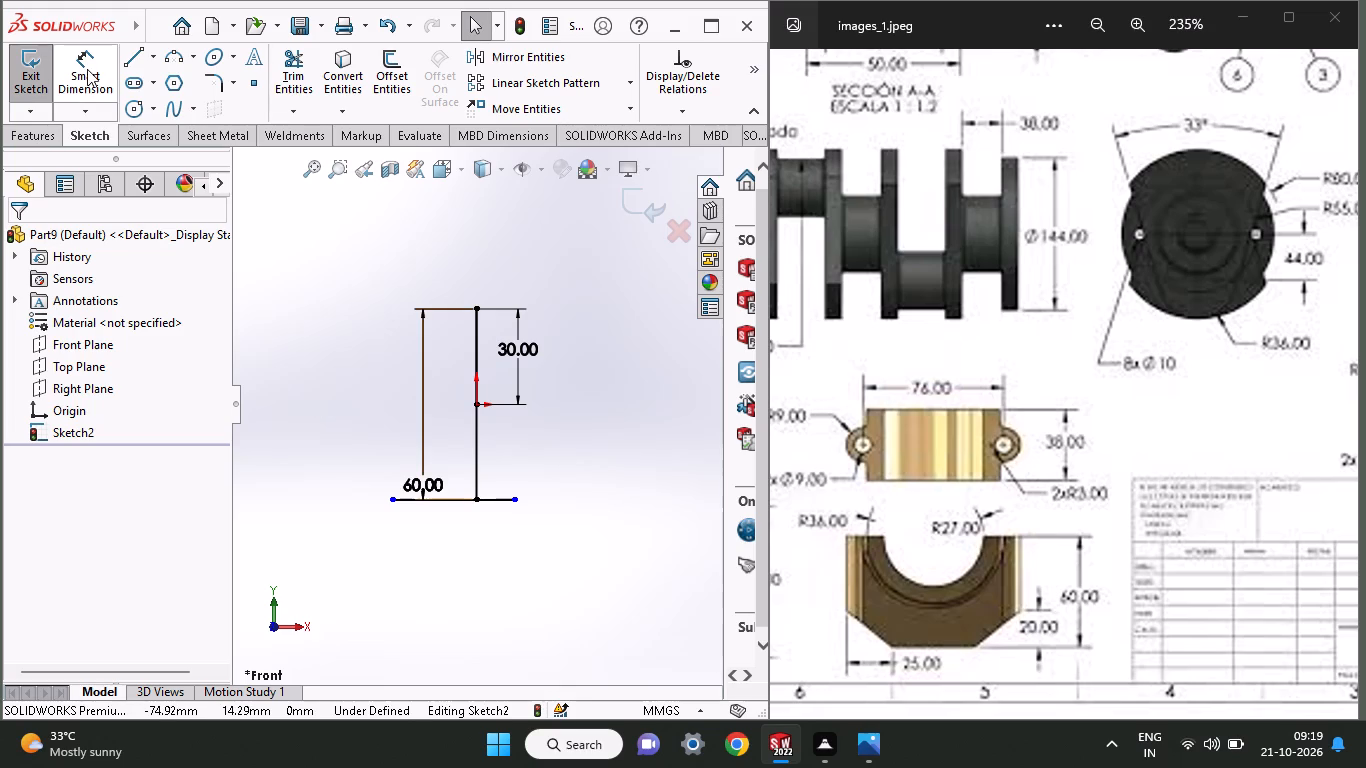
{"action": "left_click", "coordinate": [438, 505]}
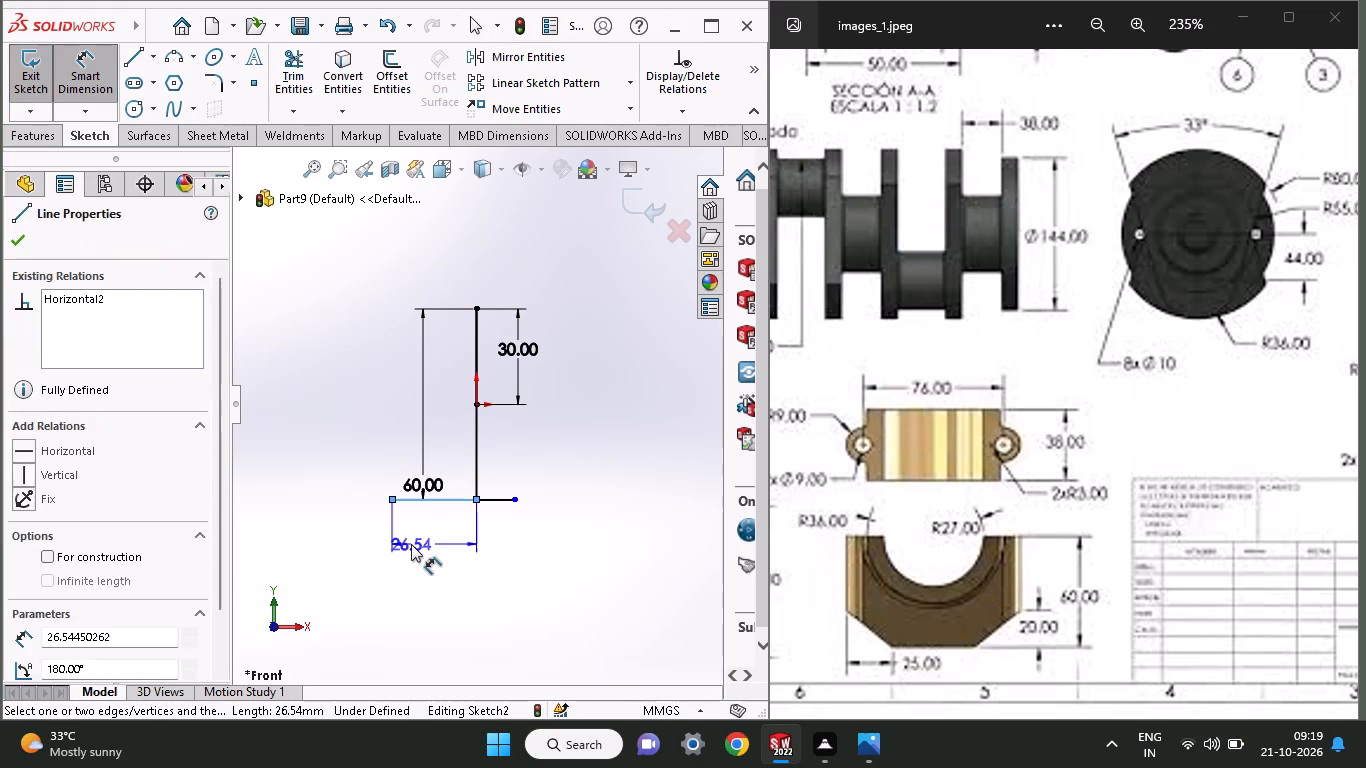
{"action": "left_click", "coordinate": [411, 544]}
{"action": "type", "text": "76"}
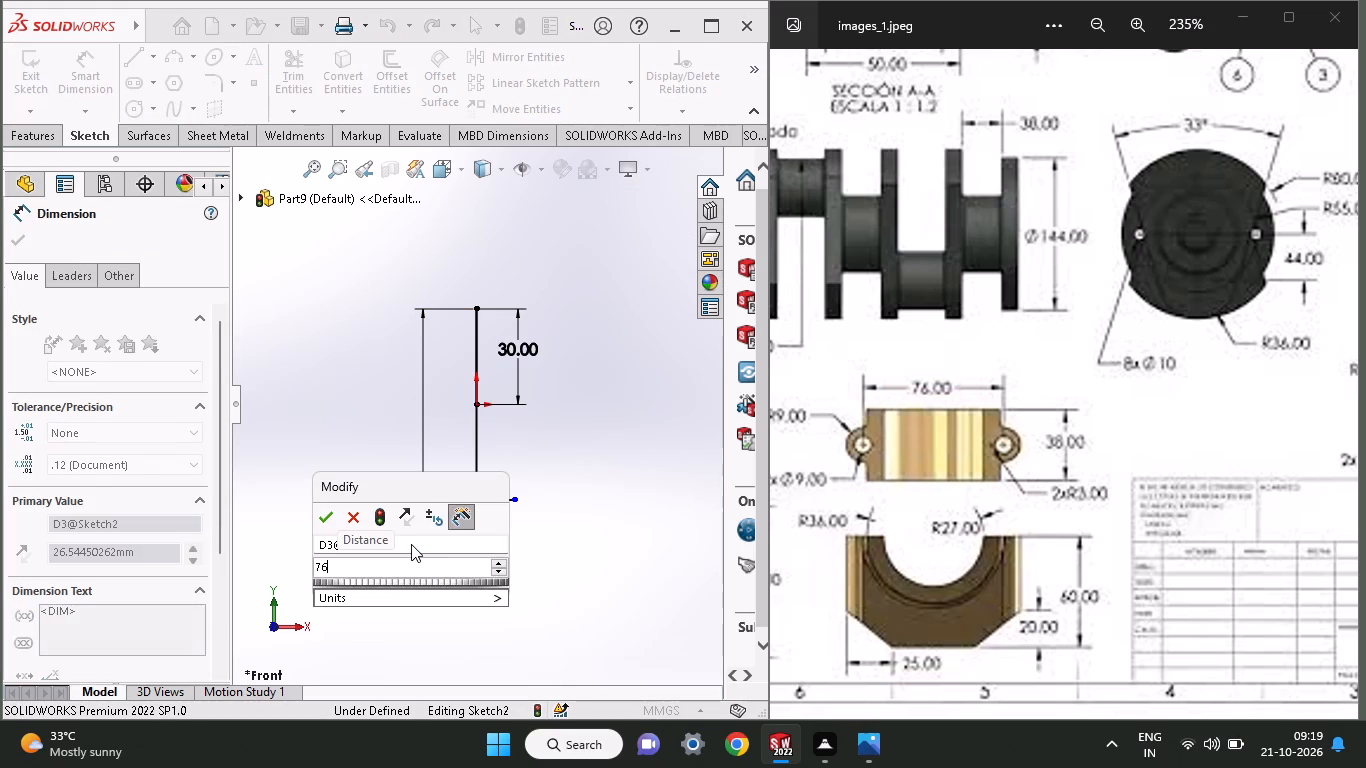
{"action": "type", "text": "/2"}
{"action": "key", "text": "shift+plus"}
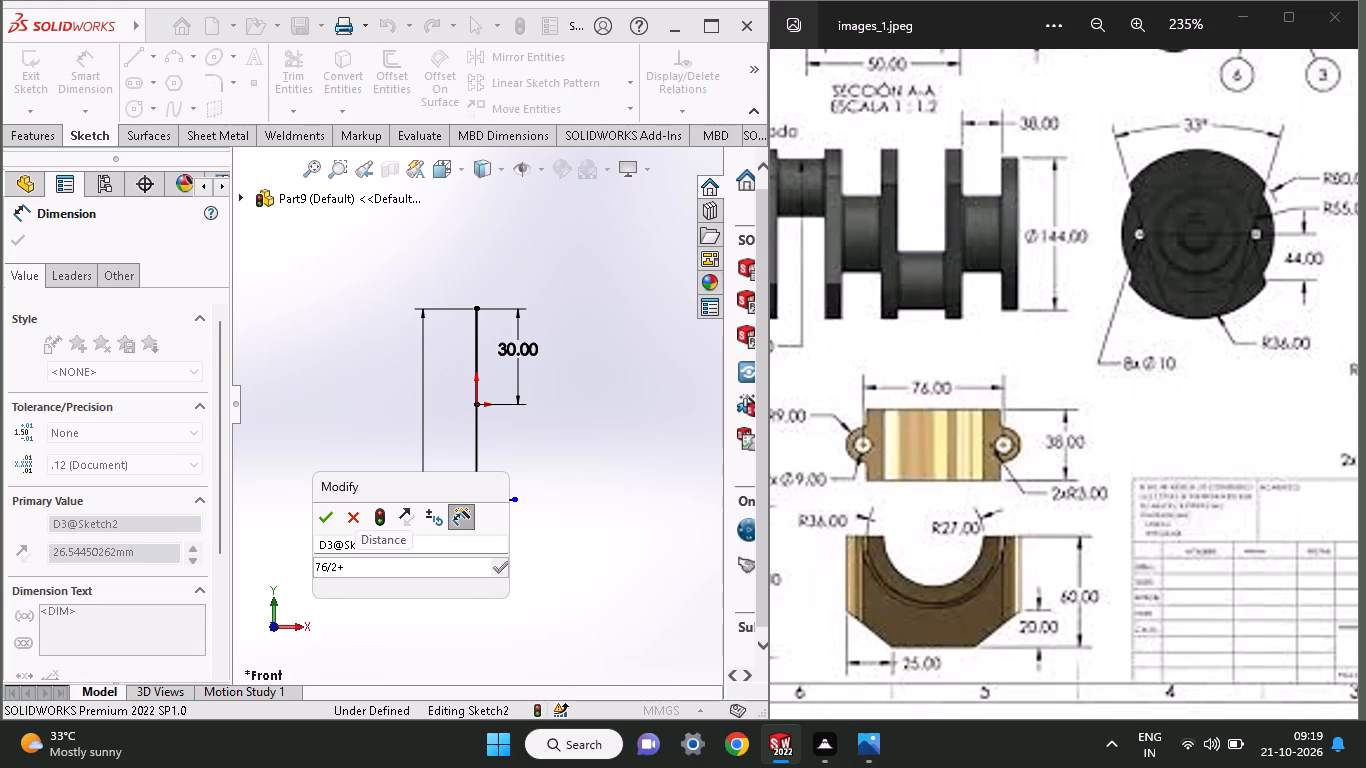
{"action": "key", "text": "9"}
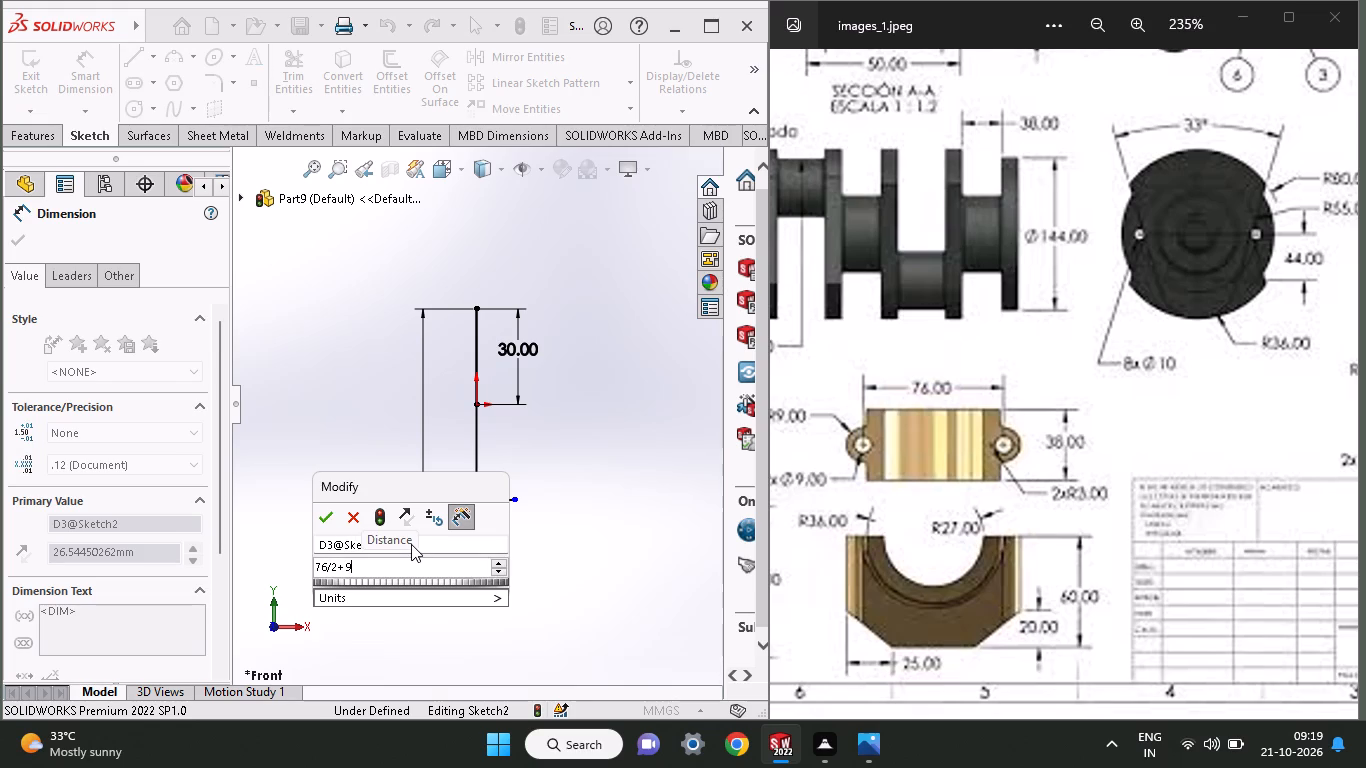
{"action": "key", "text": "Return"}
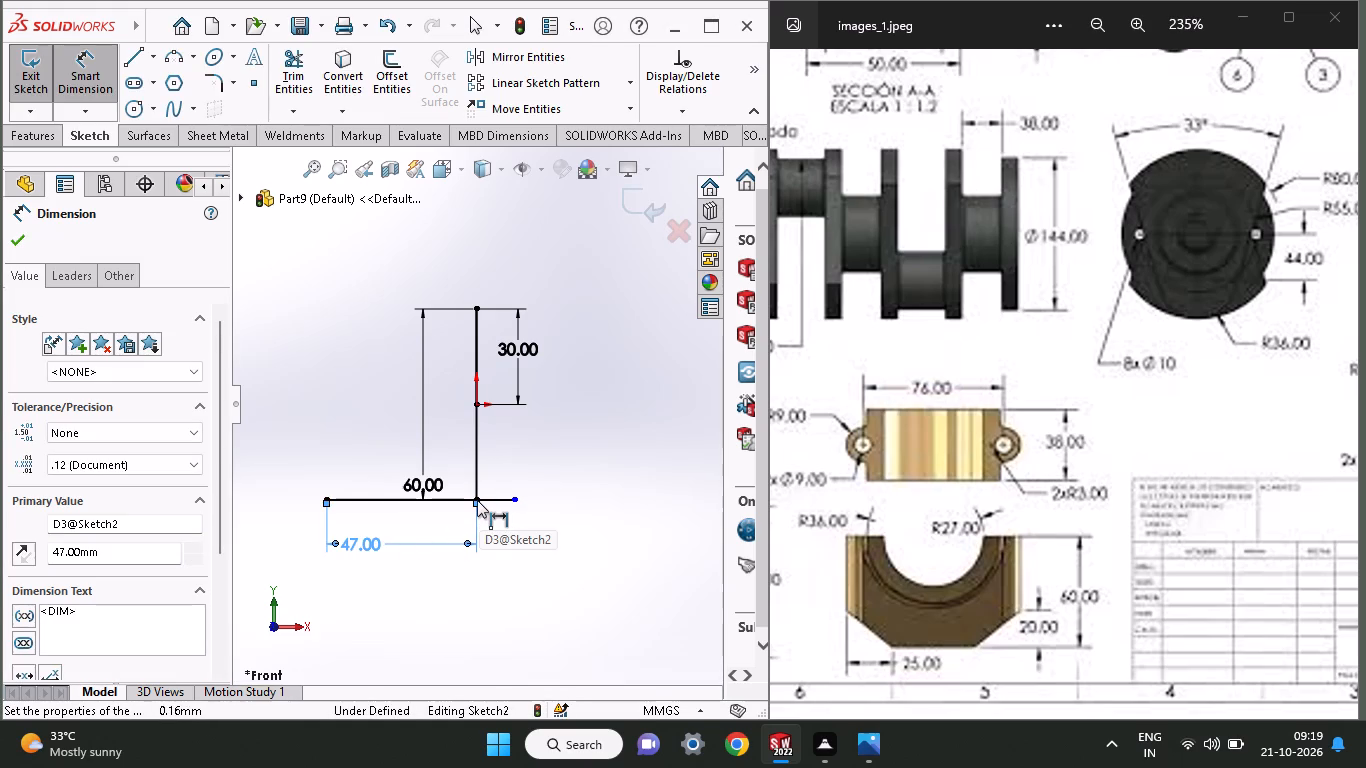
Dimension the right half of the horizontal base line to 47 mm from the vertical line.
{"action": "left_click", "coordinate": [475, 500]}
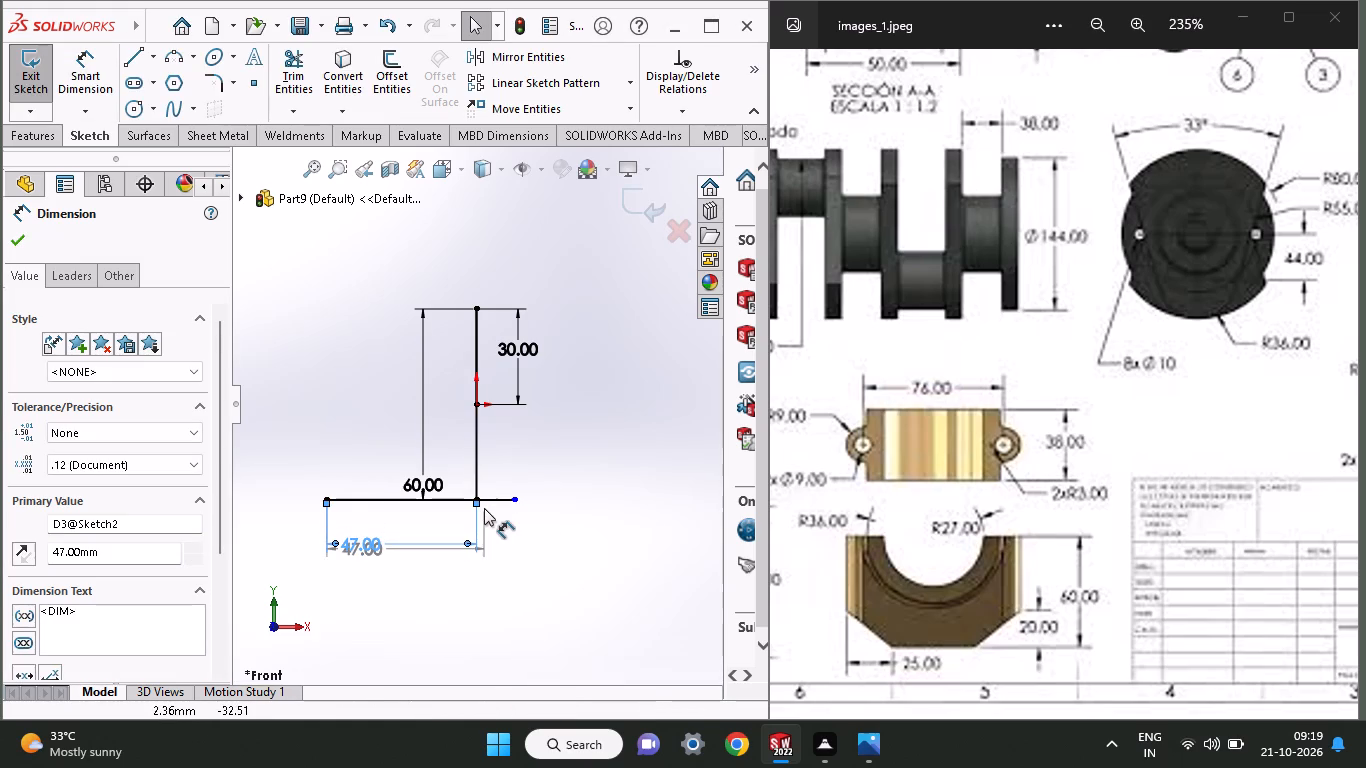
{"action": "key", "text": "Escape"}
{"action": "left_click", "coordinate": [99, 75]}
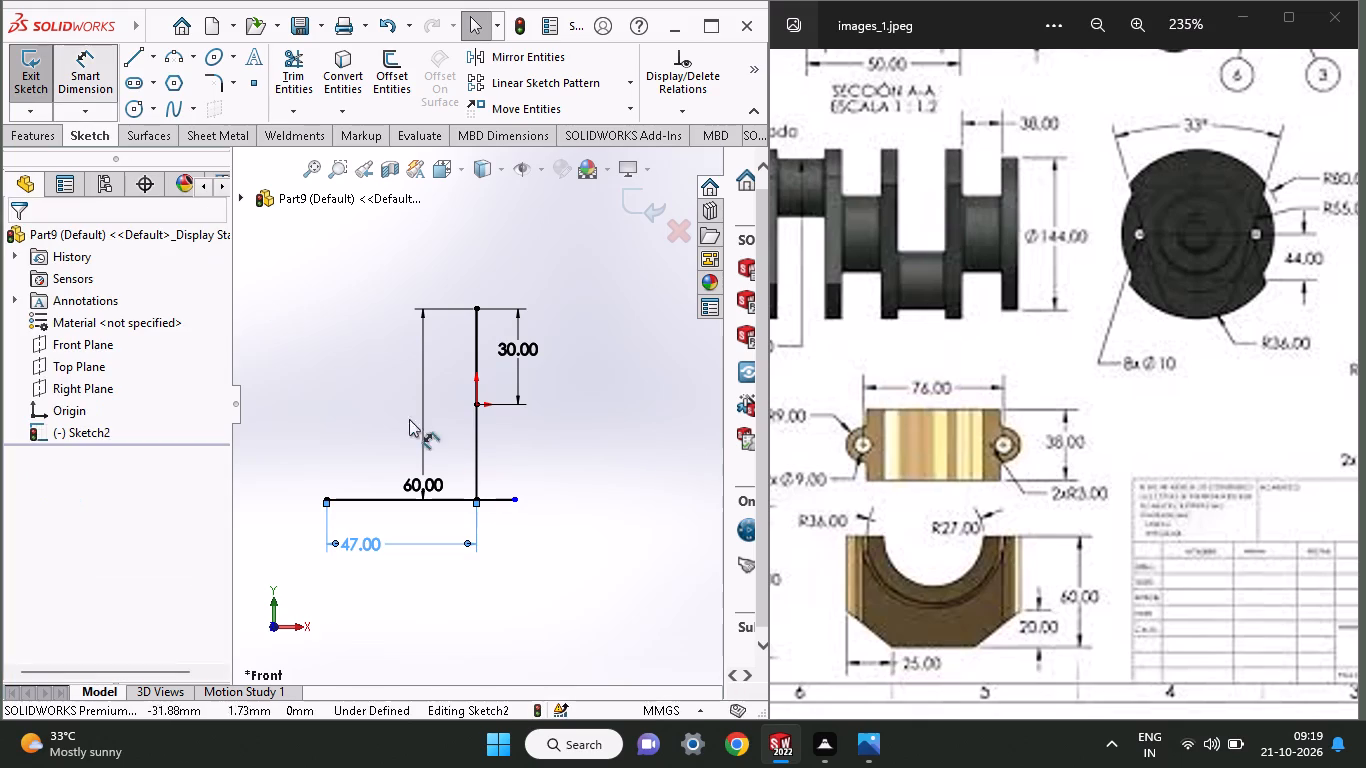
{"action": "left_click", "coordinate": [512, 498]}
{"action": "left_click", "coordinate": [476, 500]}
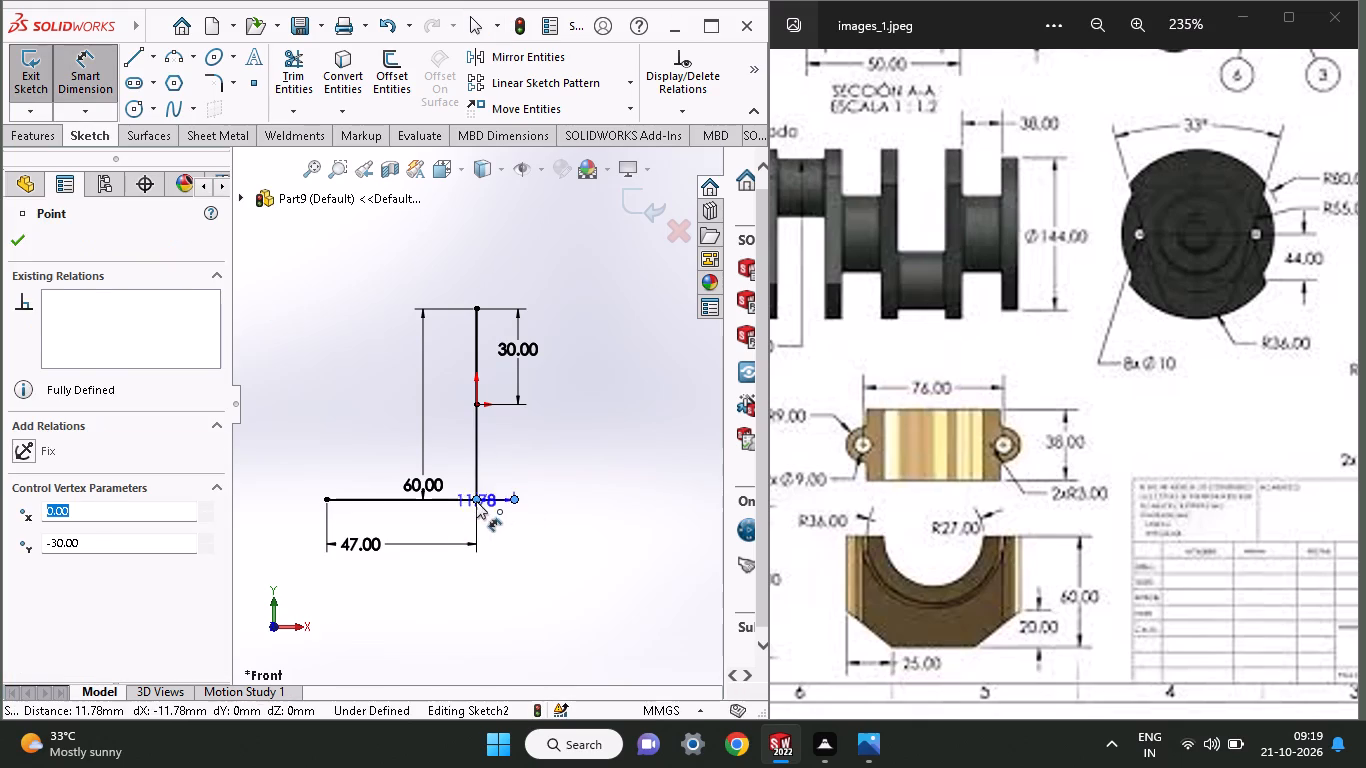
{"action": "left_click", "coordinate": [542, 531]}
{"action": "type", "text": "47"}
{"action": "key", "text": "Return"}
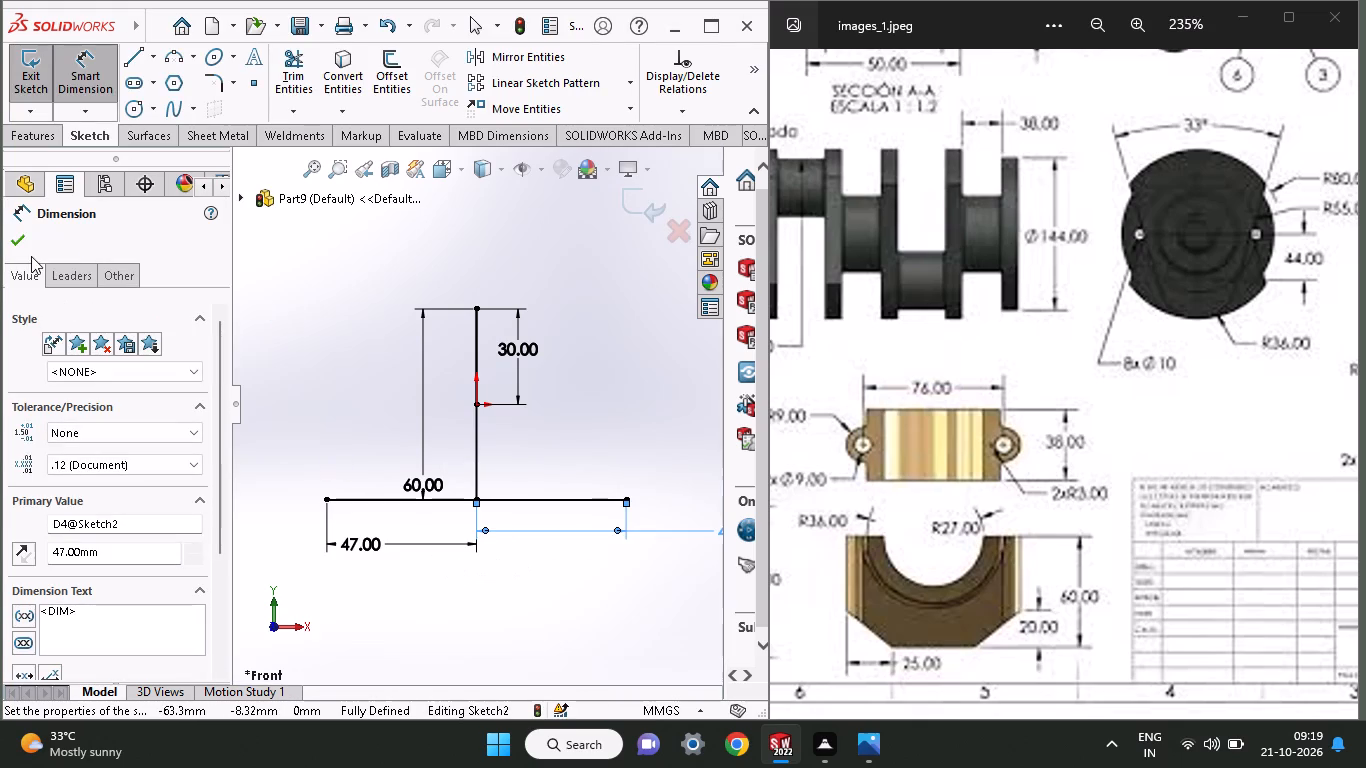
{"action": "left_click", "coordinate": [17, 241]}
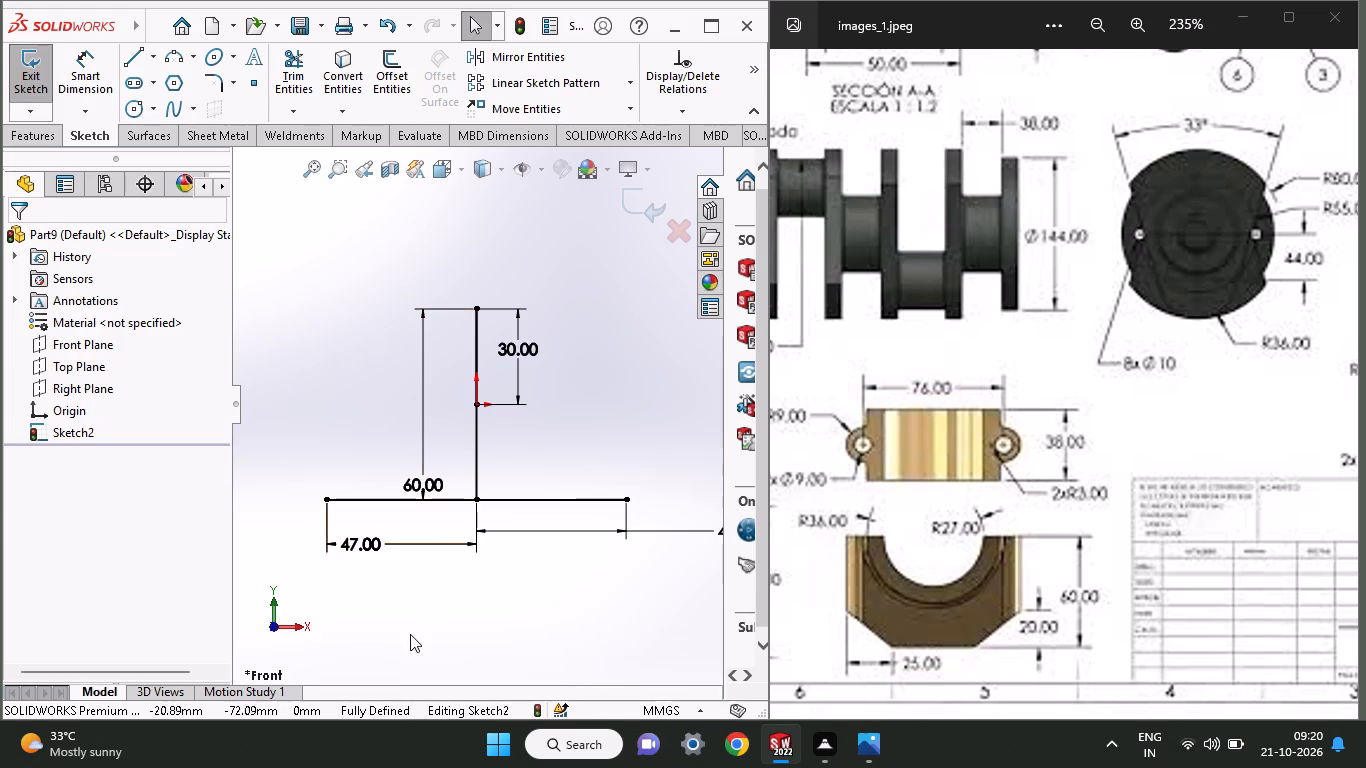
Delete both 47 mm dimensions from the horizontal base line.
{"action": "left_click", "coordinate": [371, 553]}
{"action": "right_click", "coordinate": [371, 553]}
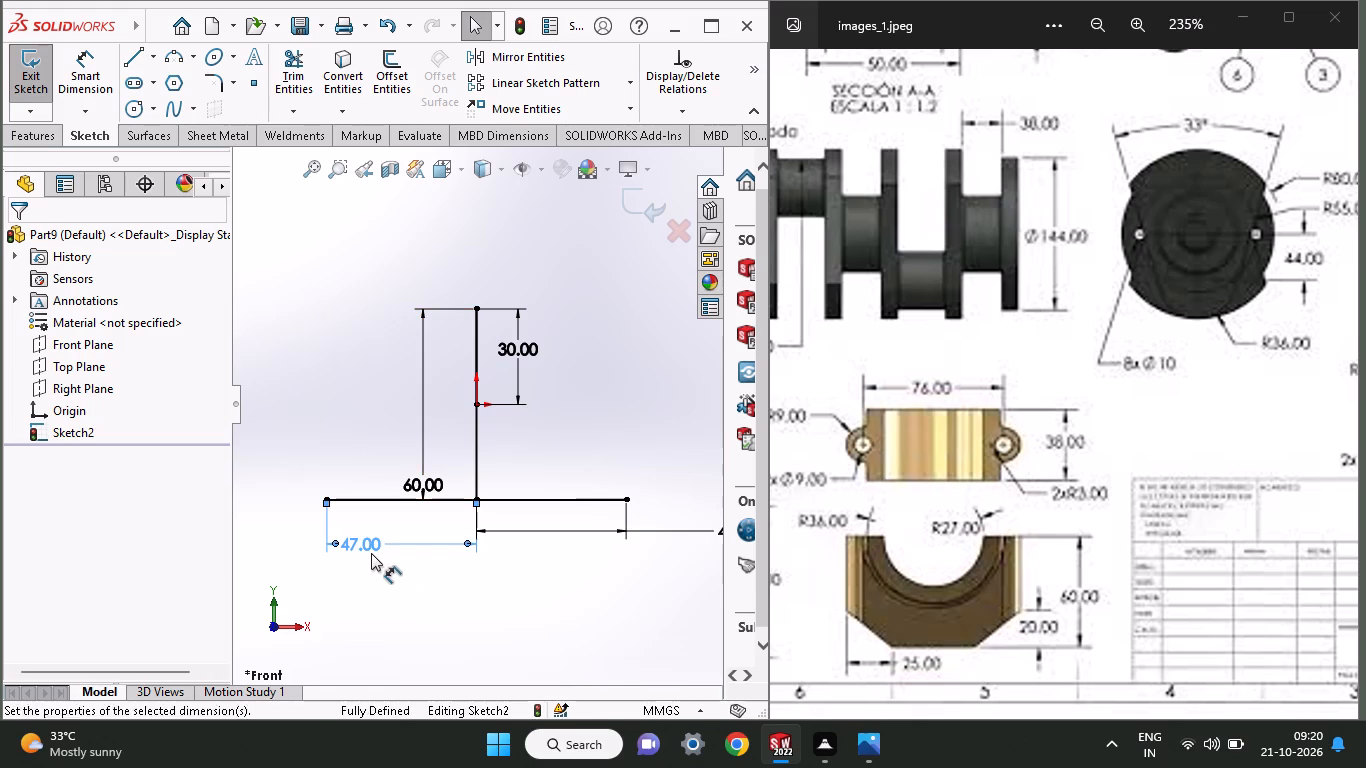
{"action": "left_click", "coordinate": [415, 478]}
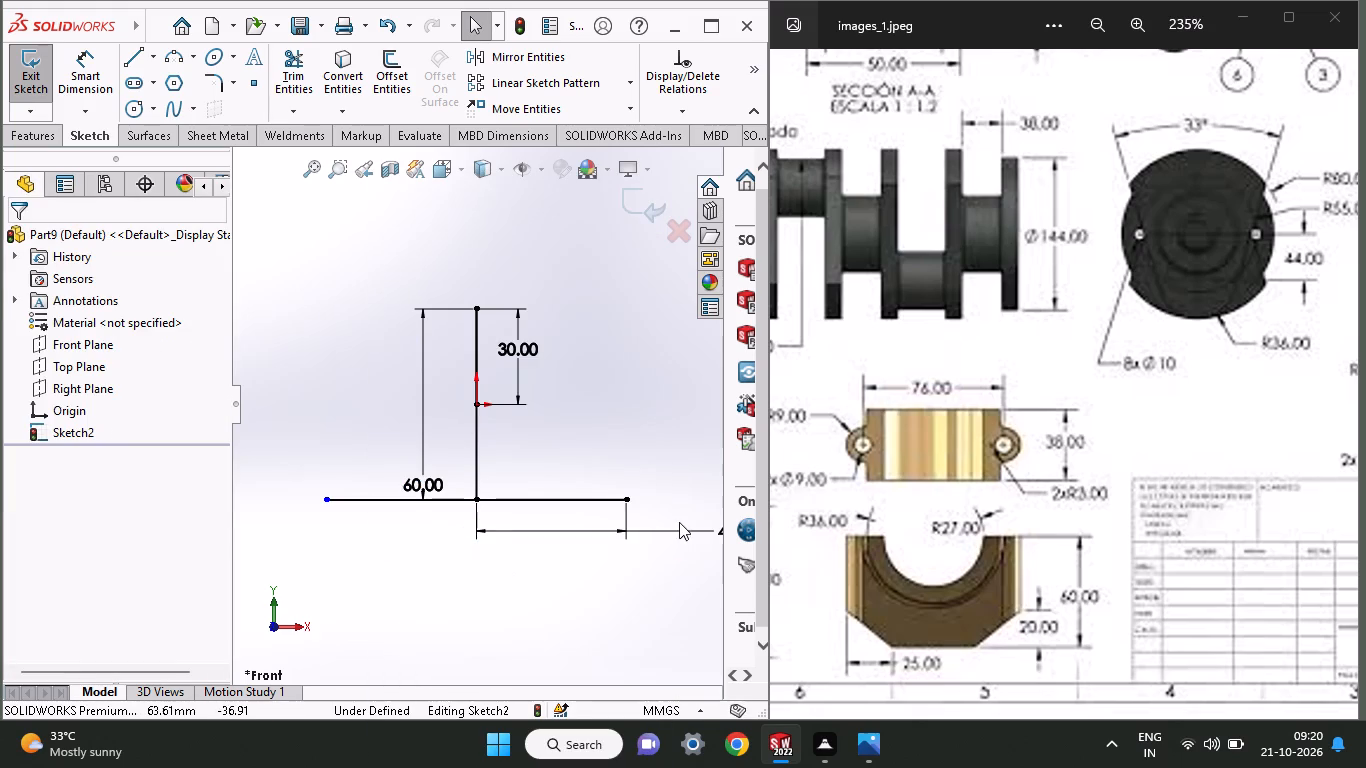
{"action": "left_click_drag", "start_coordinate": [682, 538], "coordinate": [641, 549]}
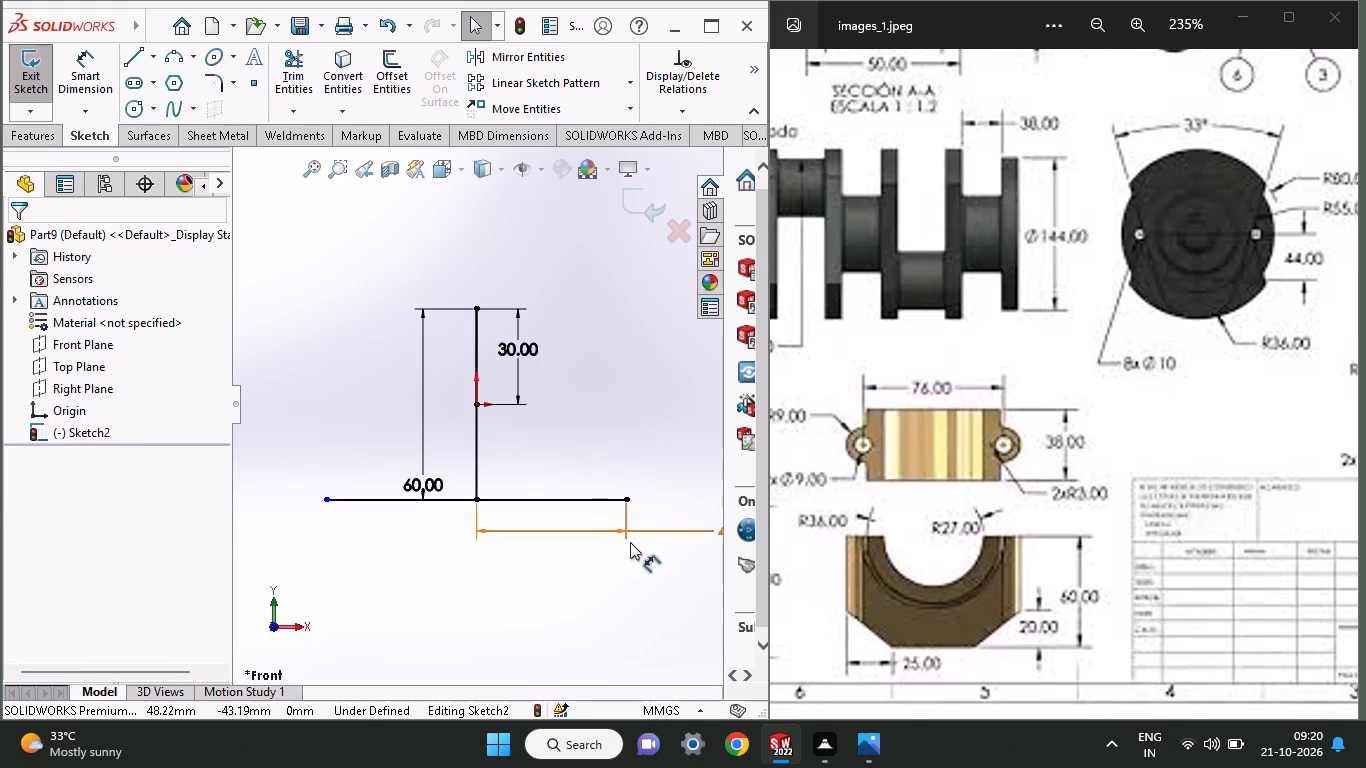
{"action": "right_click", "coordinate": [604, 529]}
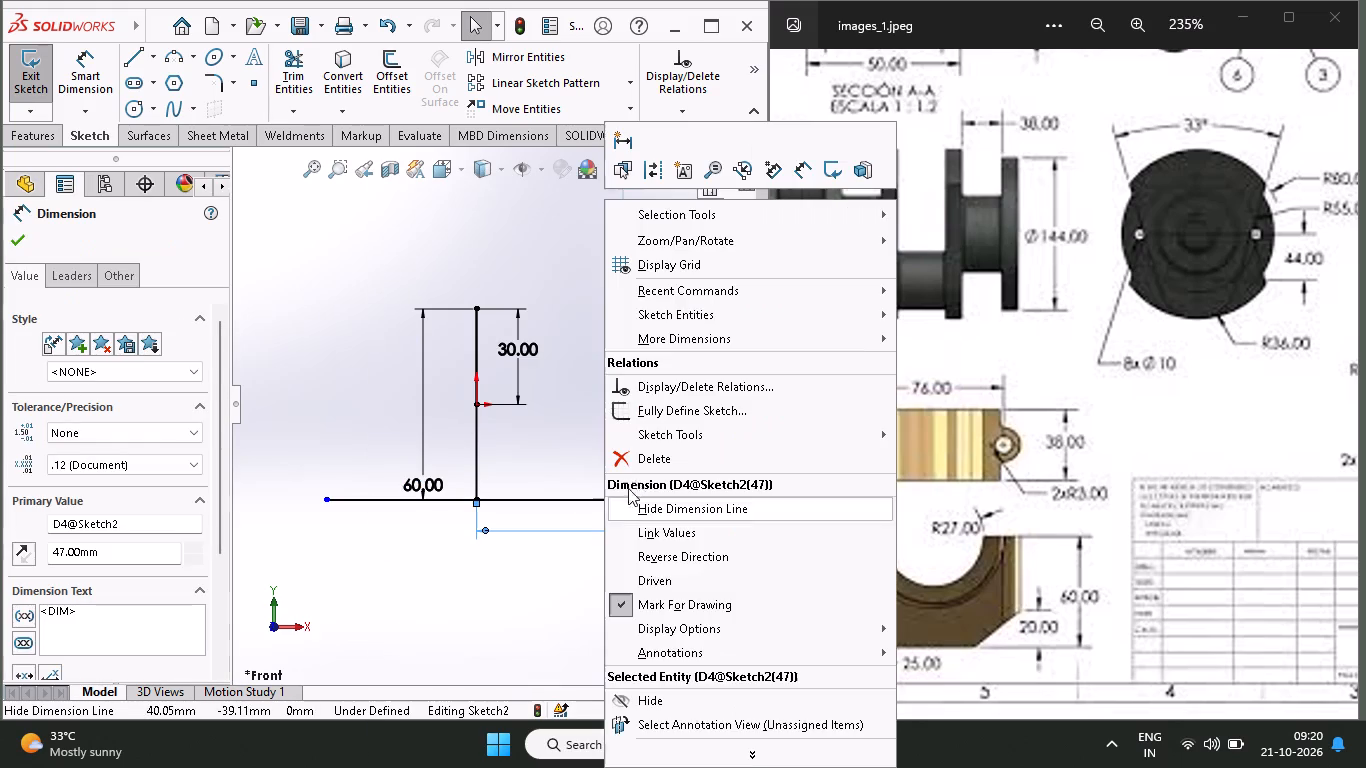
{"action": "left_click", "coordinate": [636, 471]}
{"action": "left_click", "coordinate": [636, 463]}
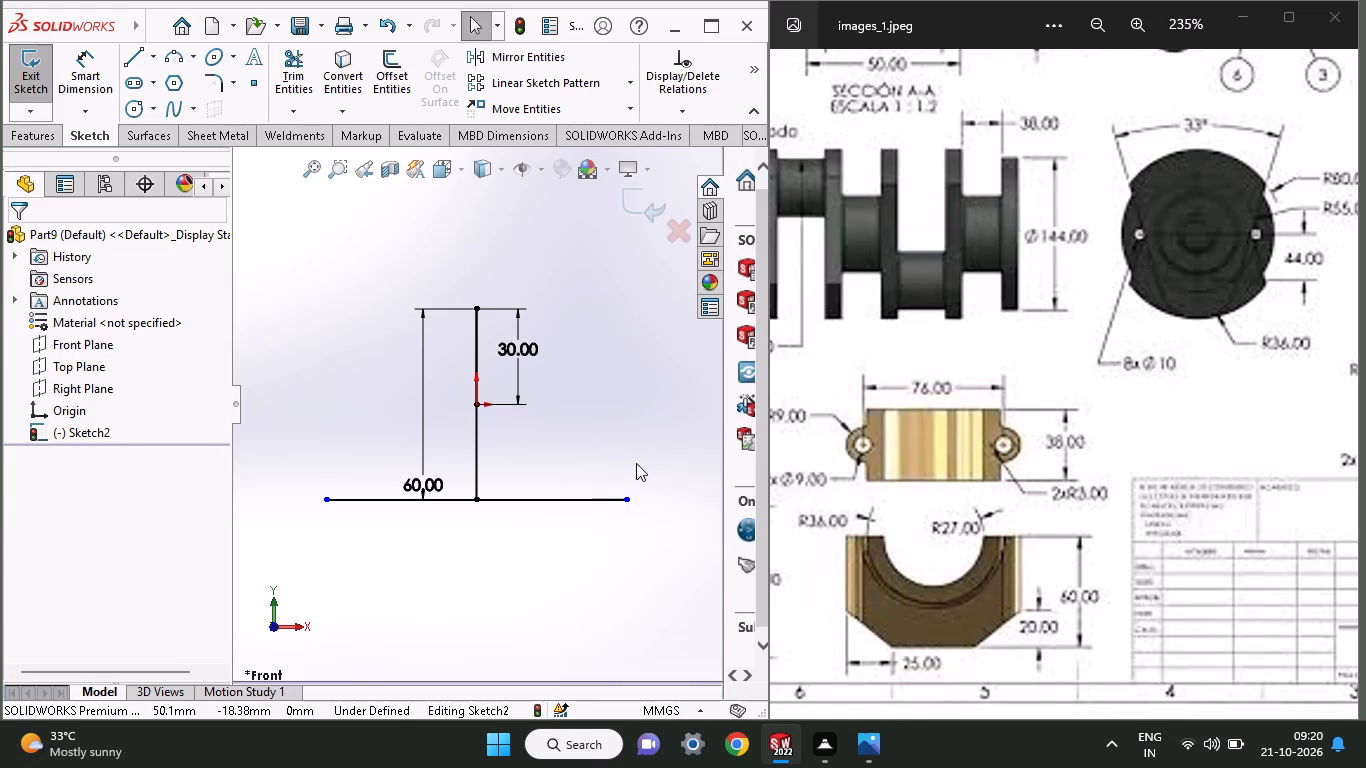
Delete both horizontal base lines at the vertical line's lower end.
{"action": "left_click", "coordinate": [511, 496]}
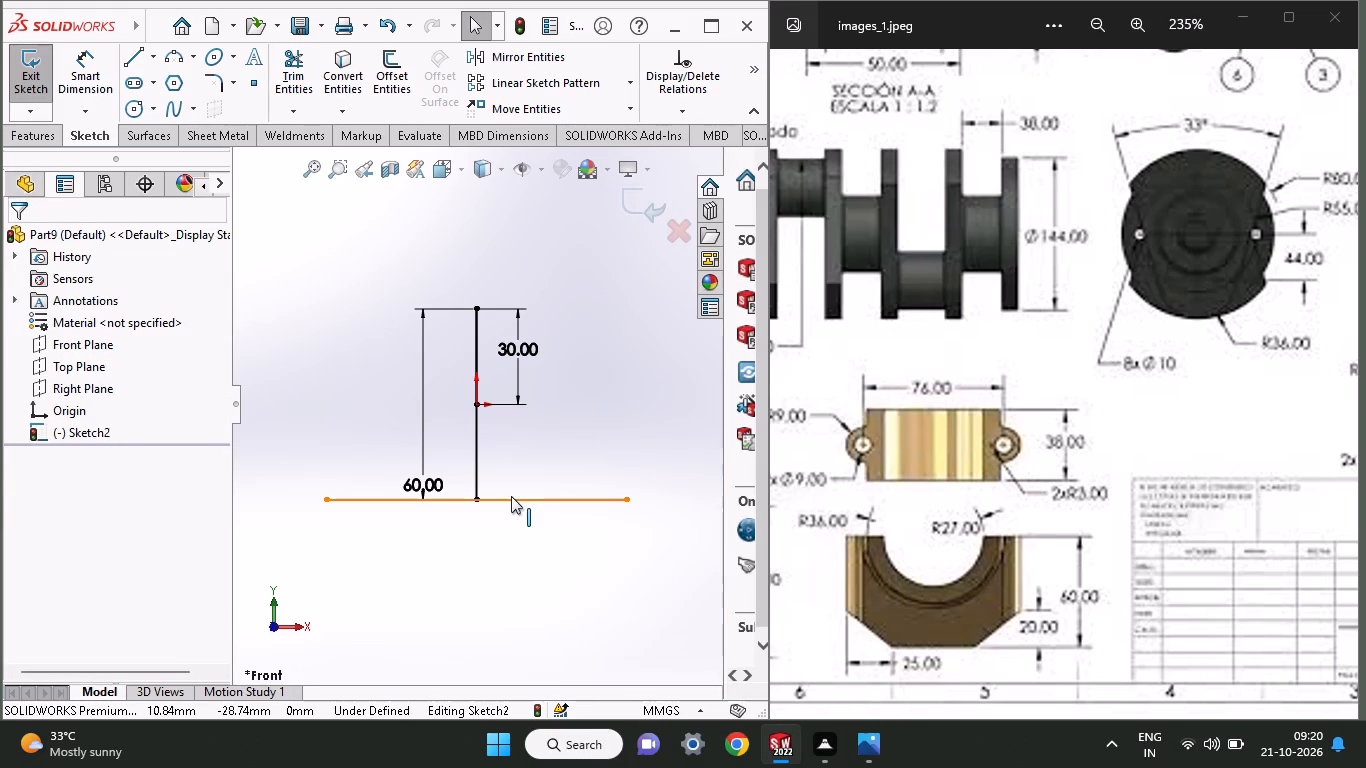
{"action": "right_click", "coordinate": [511, 496]}
{"action": "left_click", "coordinate": [539, 676]}
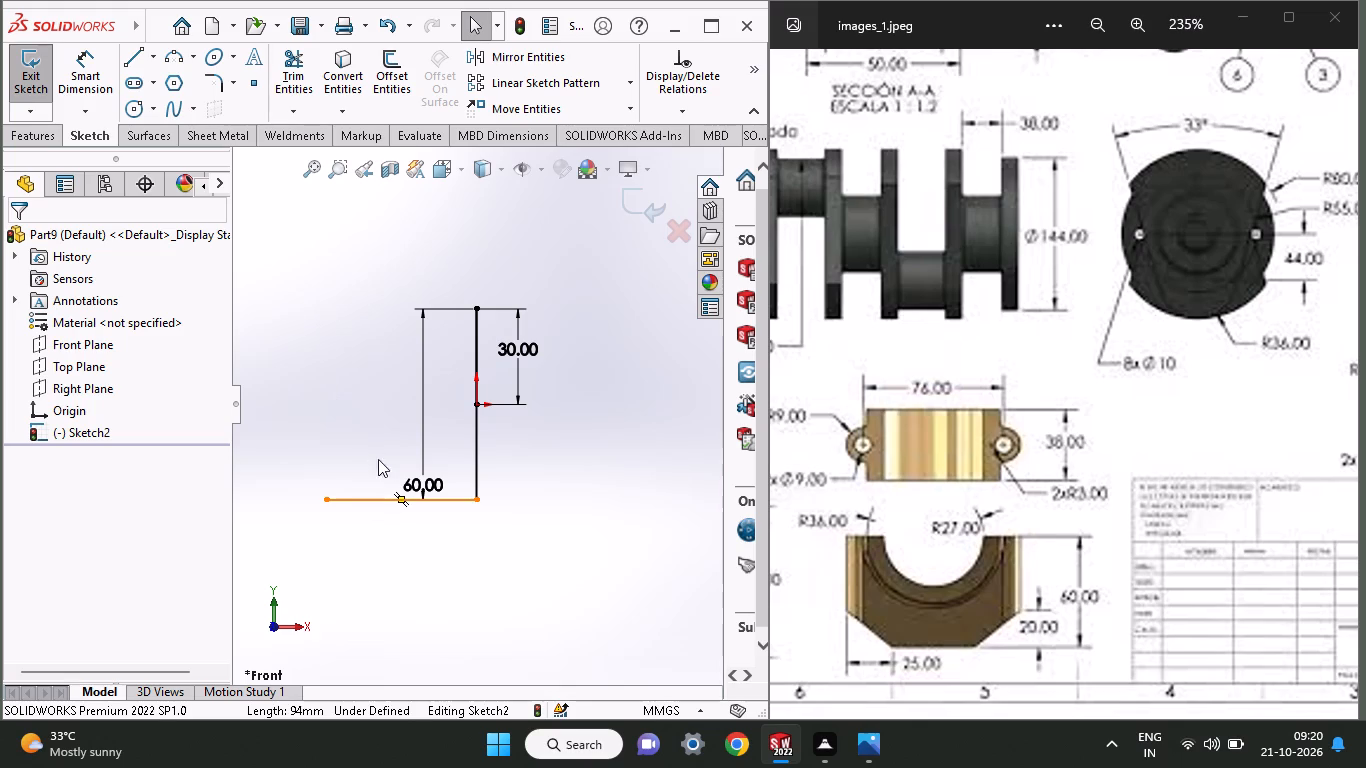
{"action": "left_click", "coordinate": [375, 502]}
{"action": "right_click", "coordinate": [379, 490]}
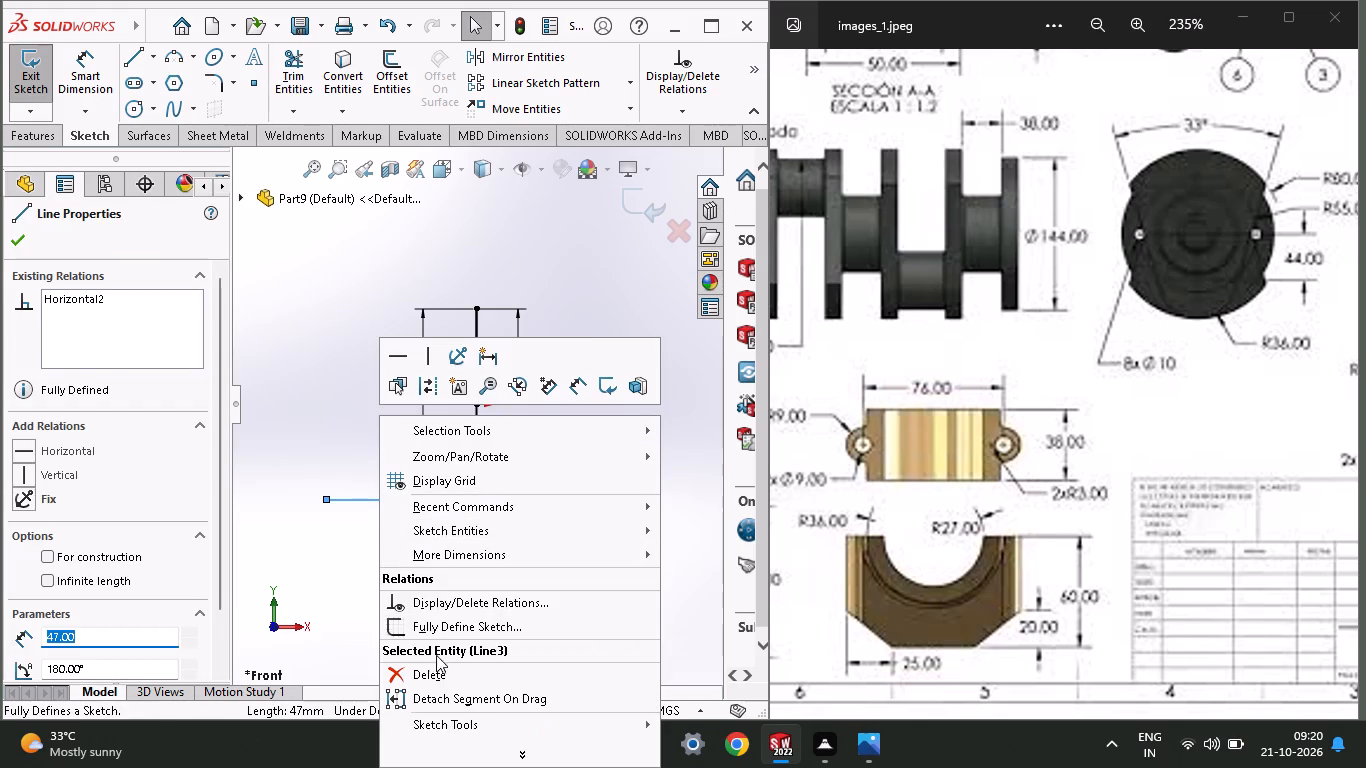
{"action": "left_click", "coordinate": [435, 675]}
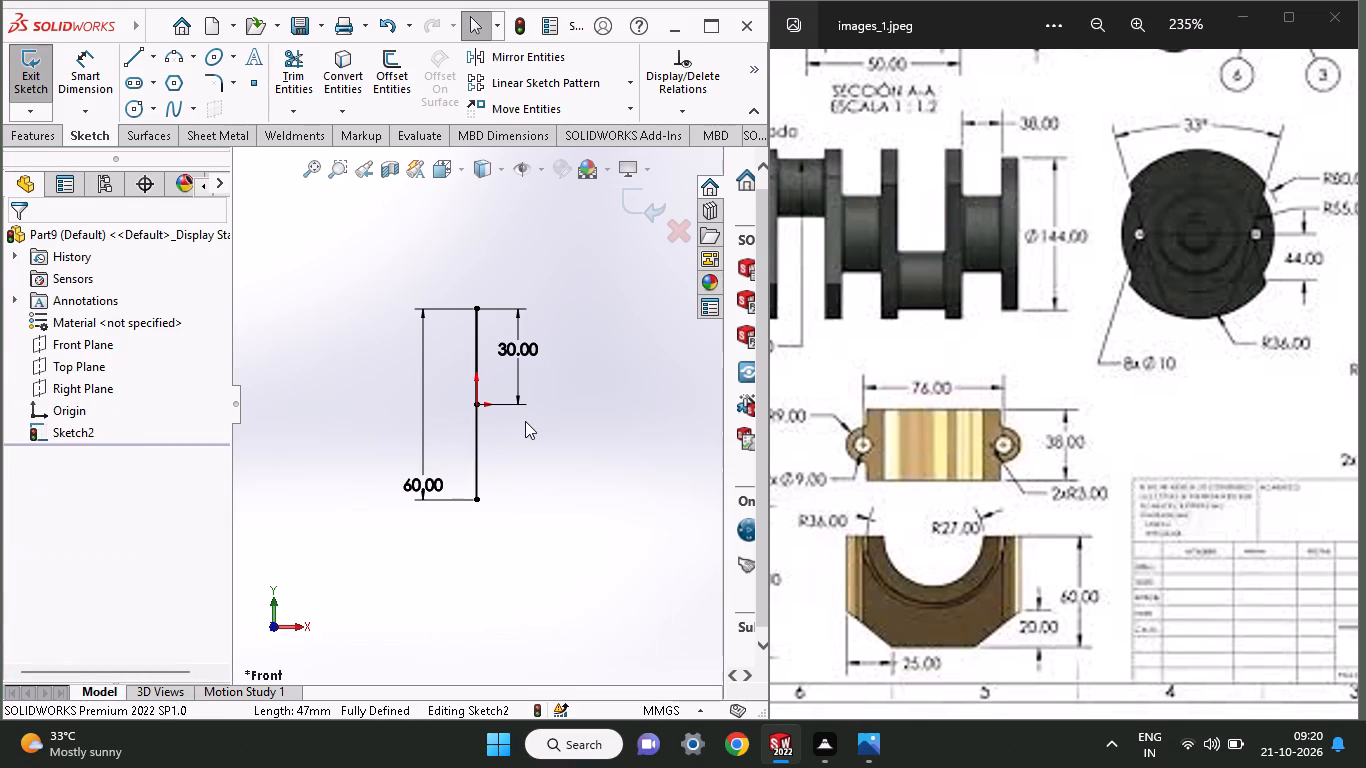
Sketch a base line about 43 mm long through the vertical line's lower end, continuing through the right slanted edge, side and top edge.
{"action": "left_click", "coordinate": [137, 64]}
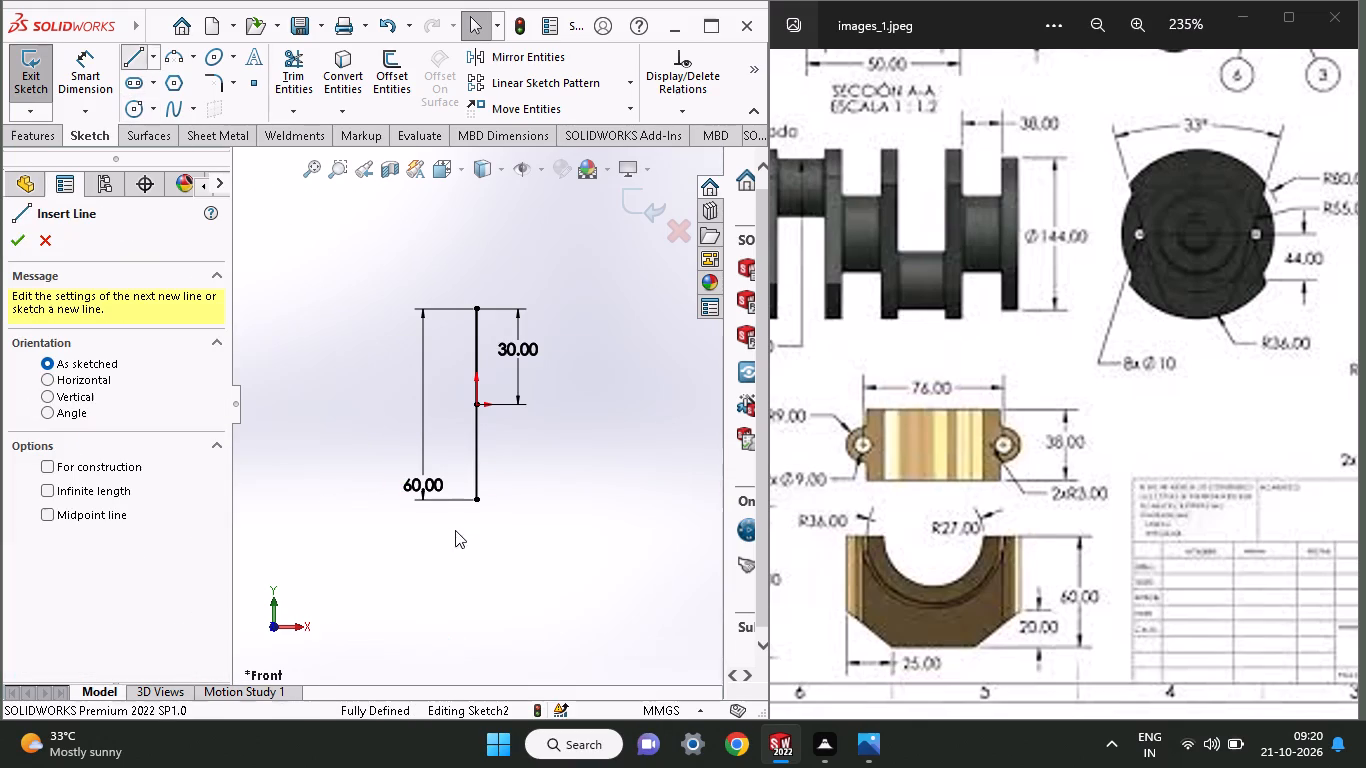
{"action": "left_click", "coordinate": [473, 504]}
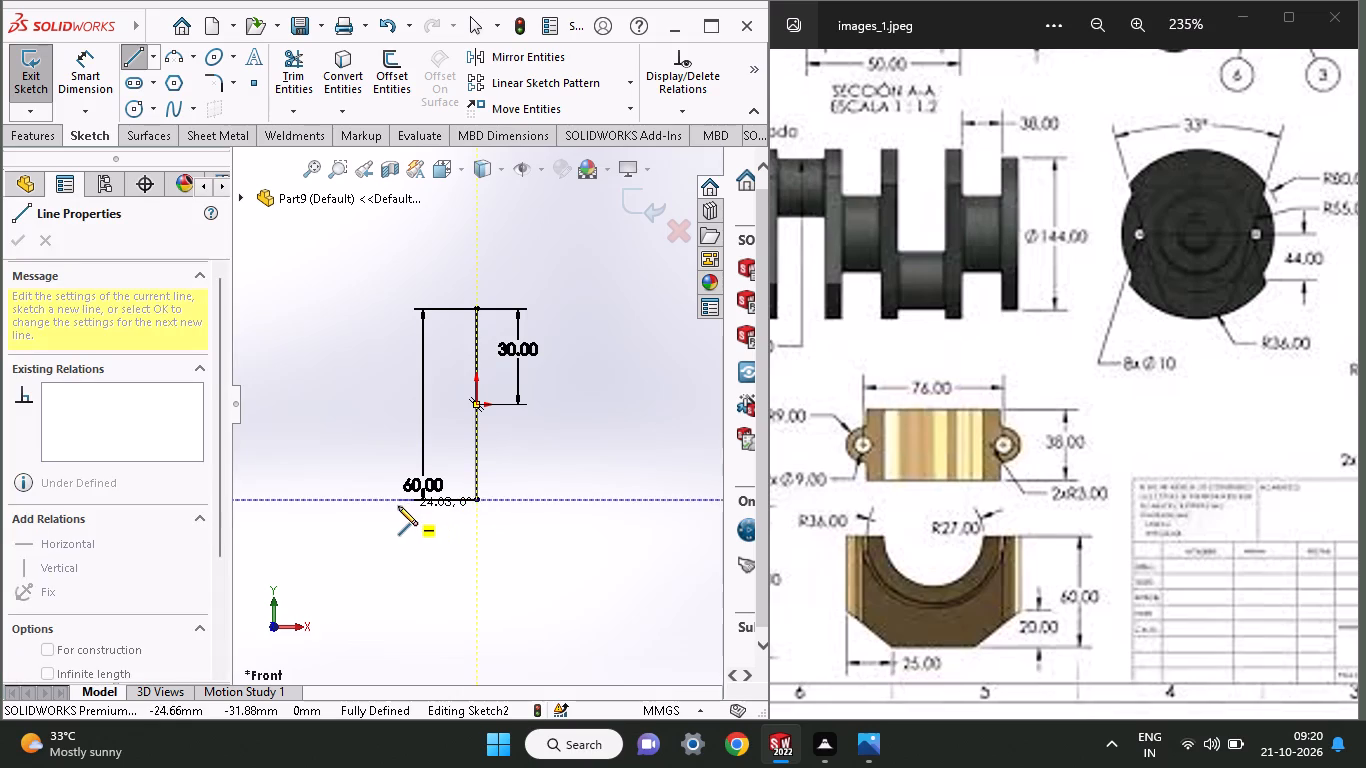
{"action": "left_click", "coordinate": [396, 504]}
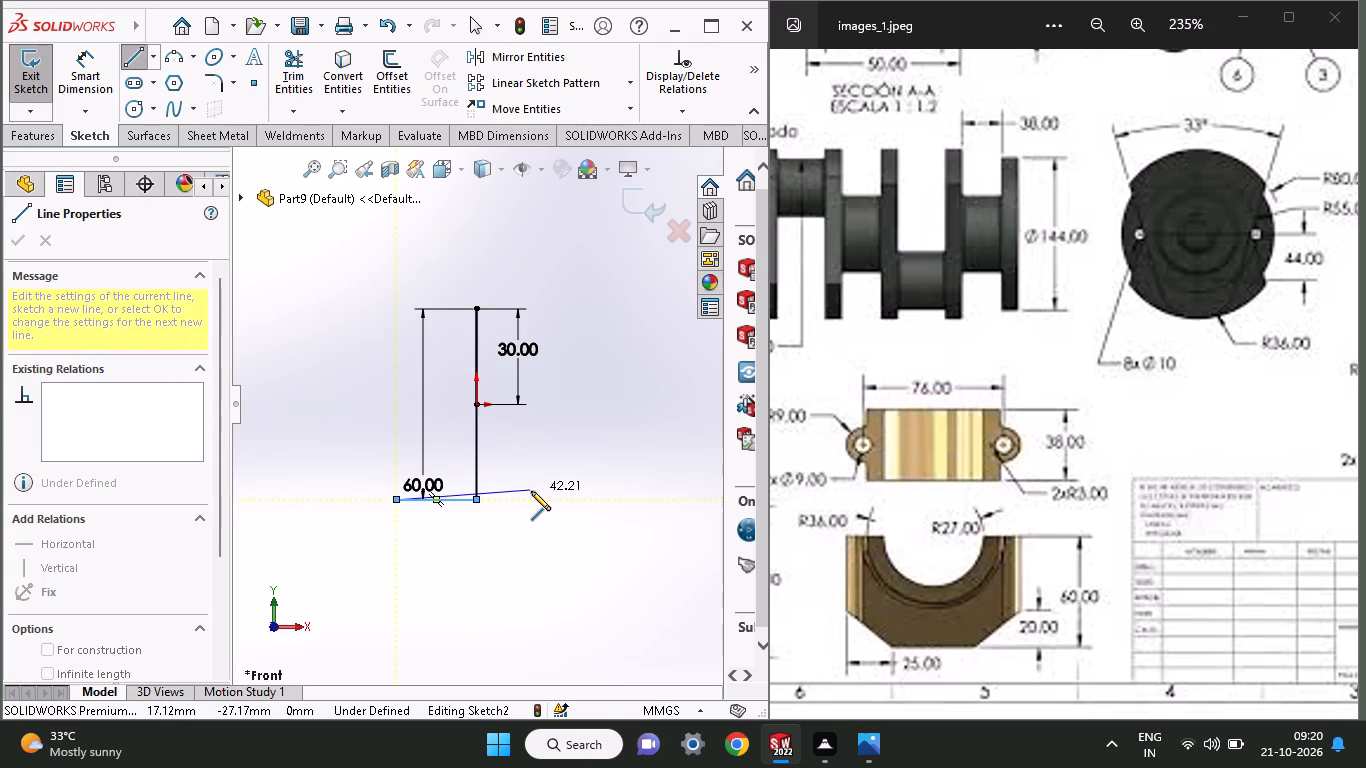
{"action": "left_click", "coordinate": [532, 497]}
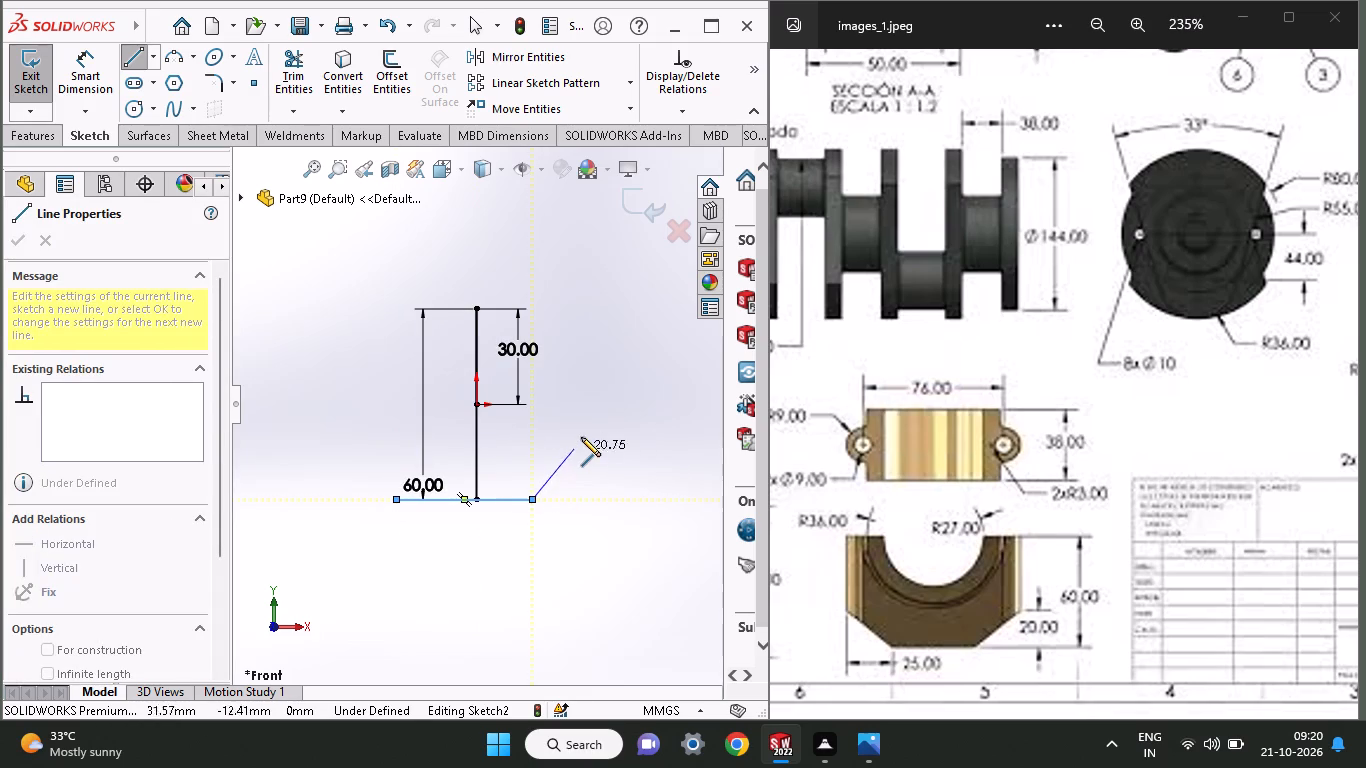
{"action": "left_click", "coordinate": [584, 436]}
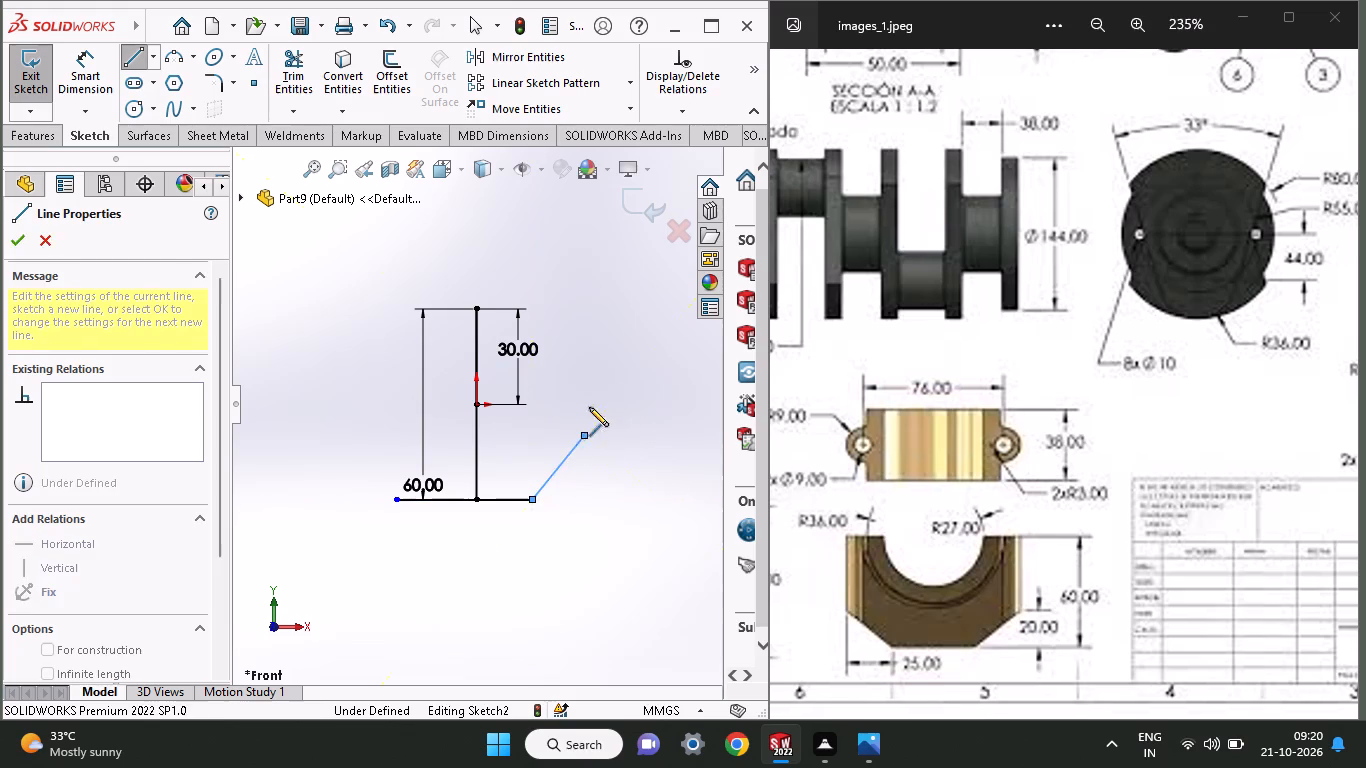
{"action": "left_click", "coordinate": [588, 308]}
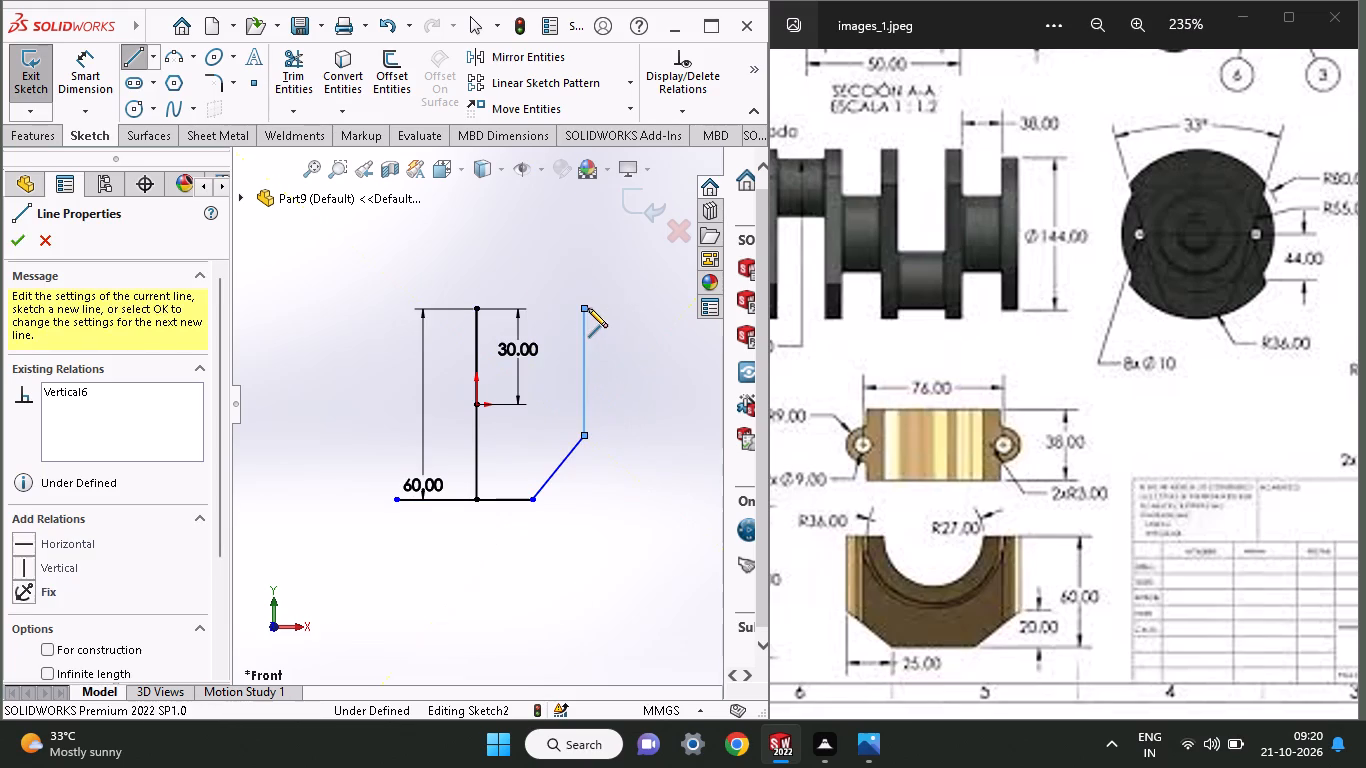
{"action": "left_click", "coordinate": [479, 305]}
{"action": "right_click", "coordinate": [485, 262]}
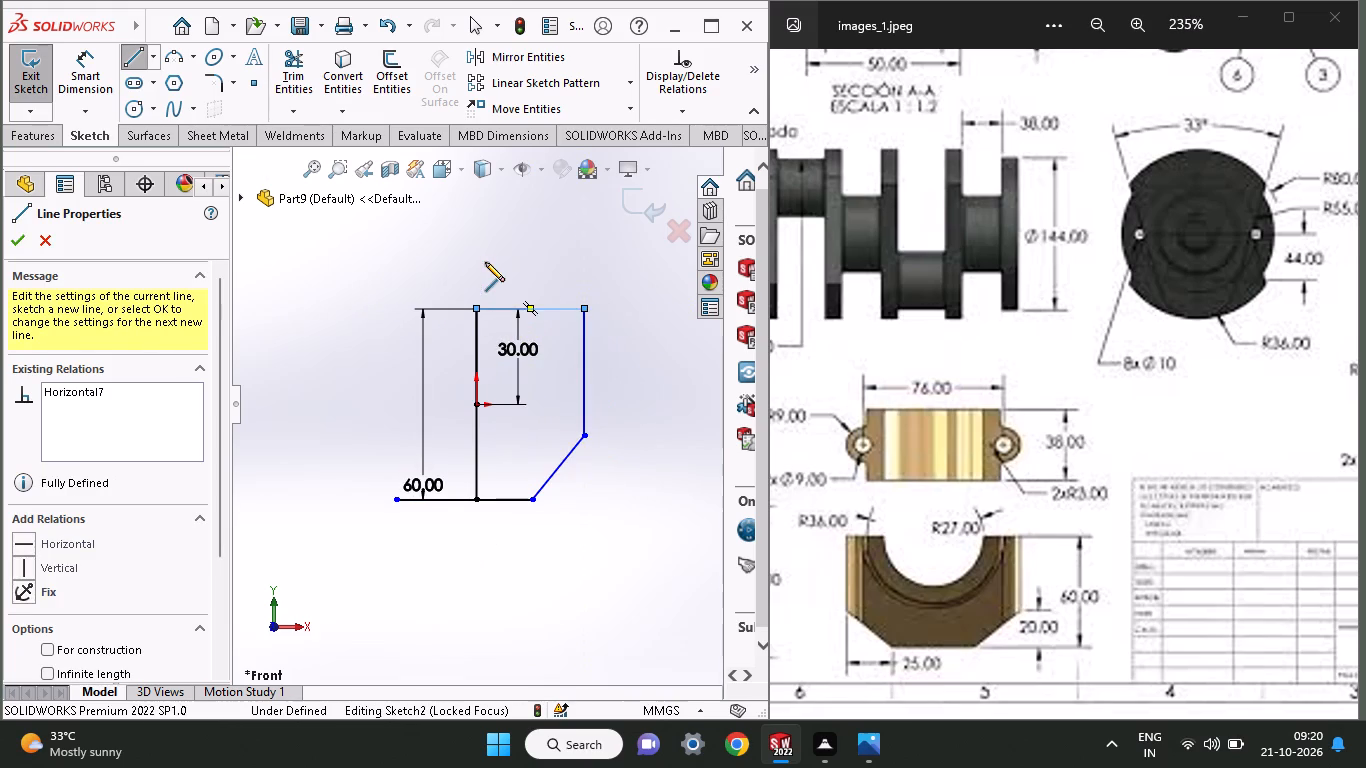
{"action": "left_click", "coordinate": [499, 269]}
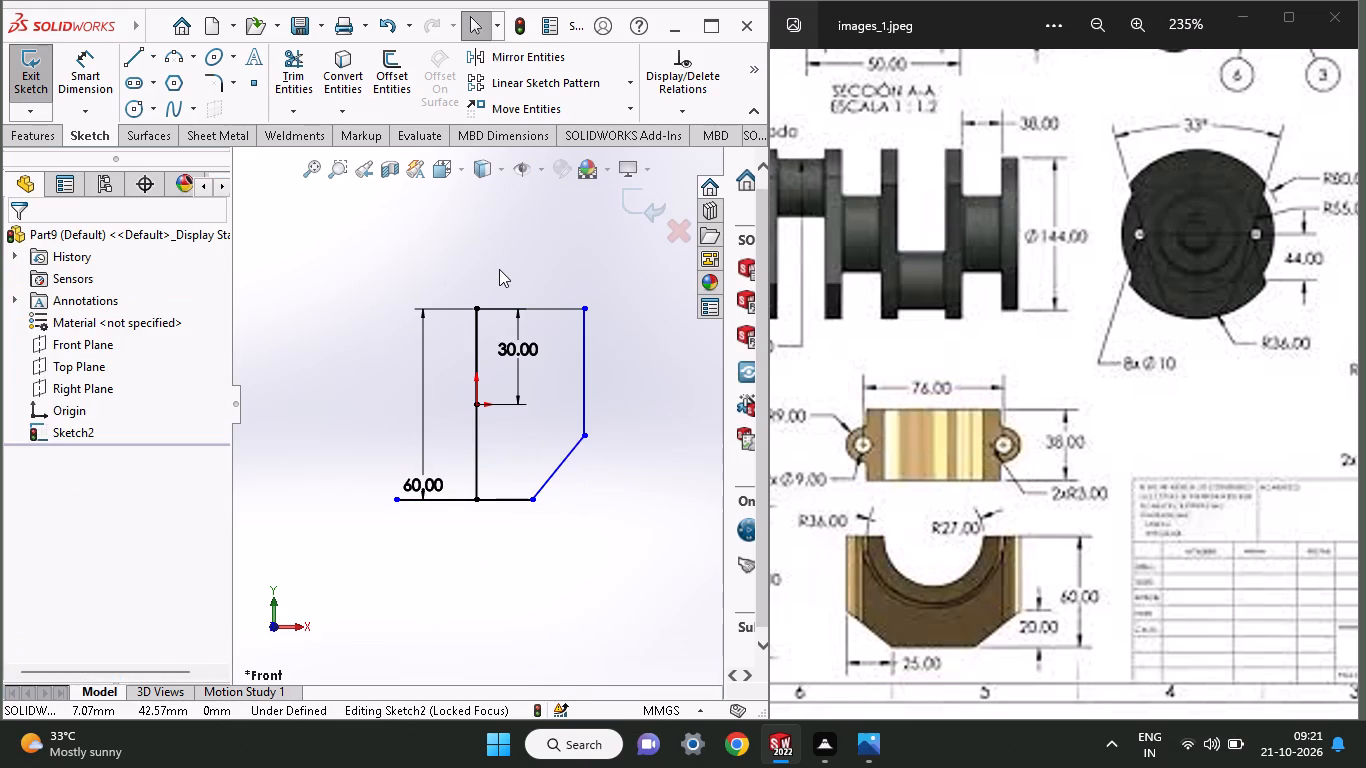
Dimension the right slanted edge with a vertical height of 20 mm and a horizontal width of 25 mm.
{"action": "left_click", "coordinate": [111, 86]}
{"action": "left_click", "coordinate": [530, 503]}
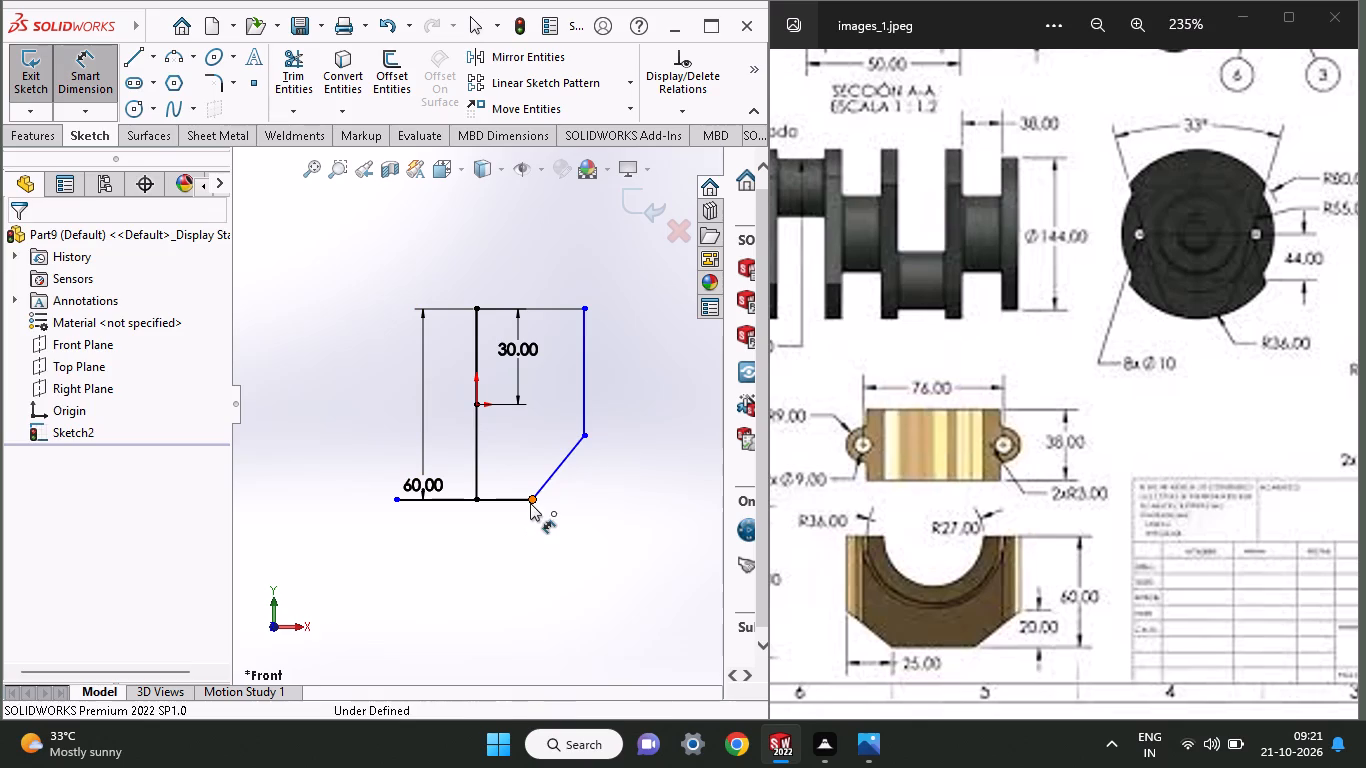
{"action": "left_click", "coordinate": [589, 439]}
{"action": "left_click", "coordinate": [662, 473]}
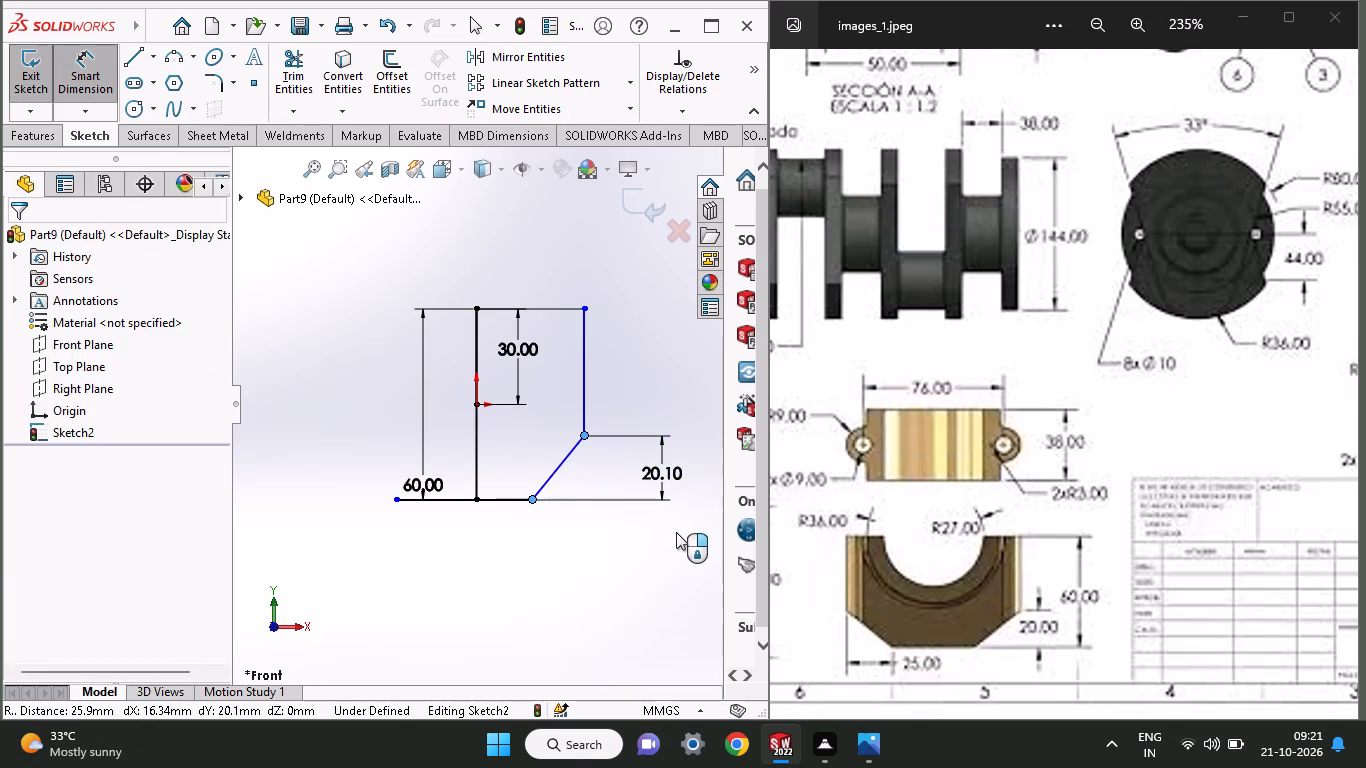
{"action": "type", "text": "20"}
{"action": "key", "text": "Return"}
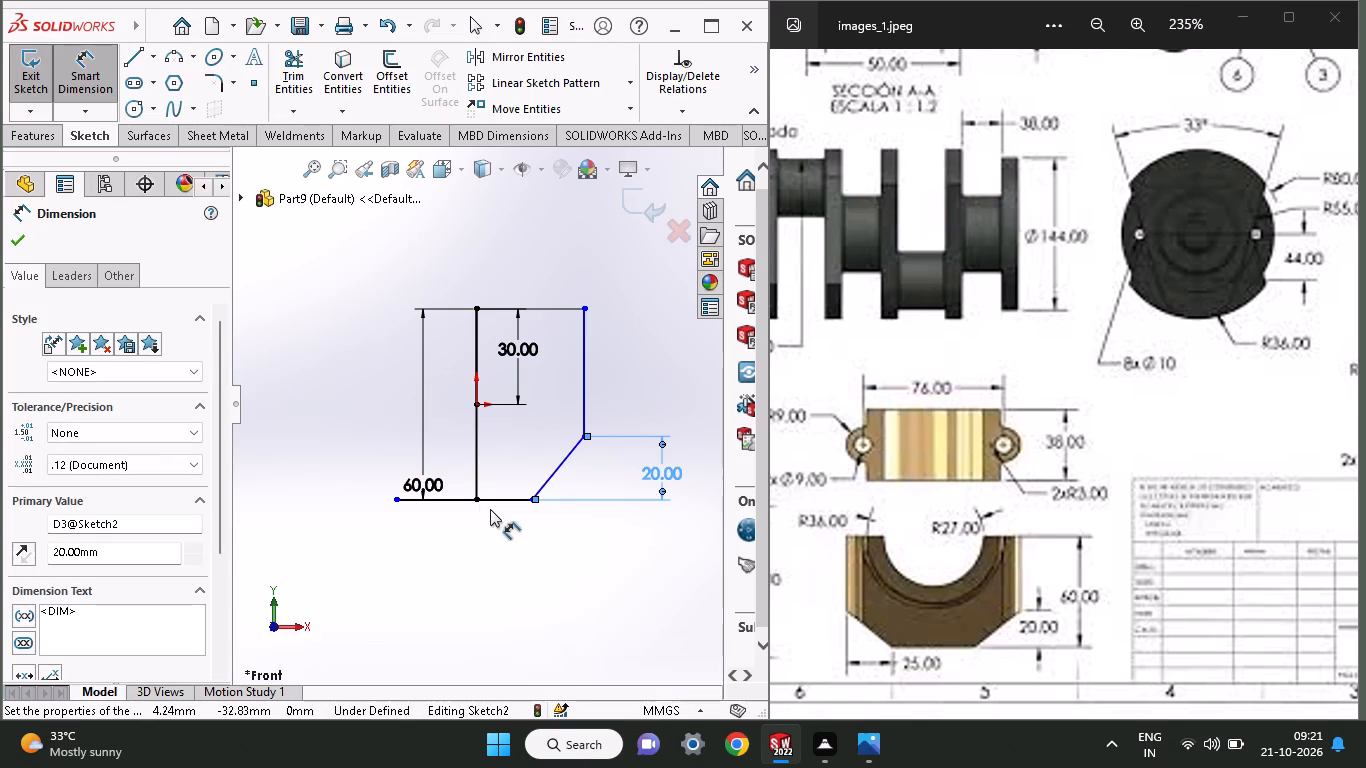
{"action": "left_click", "coordinate": [530, 499]}
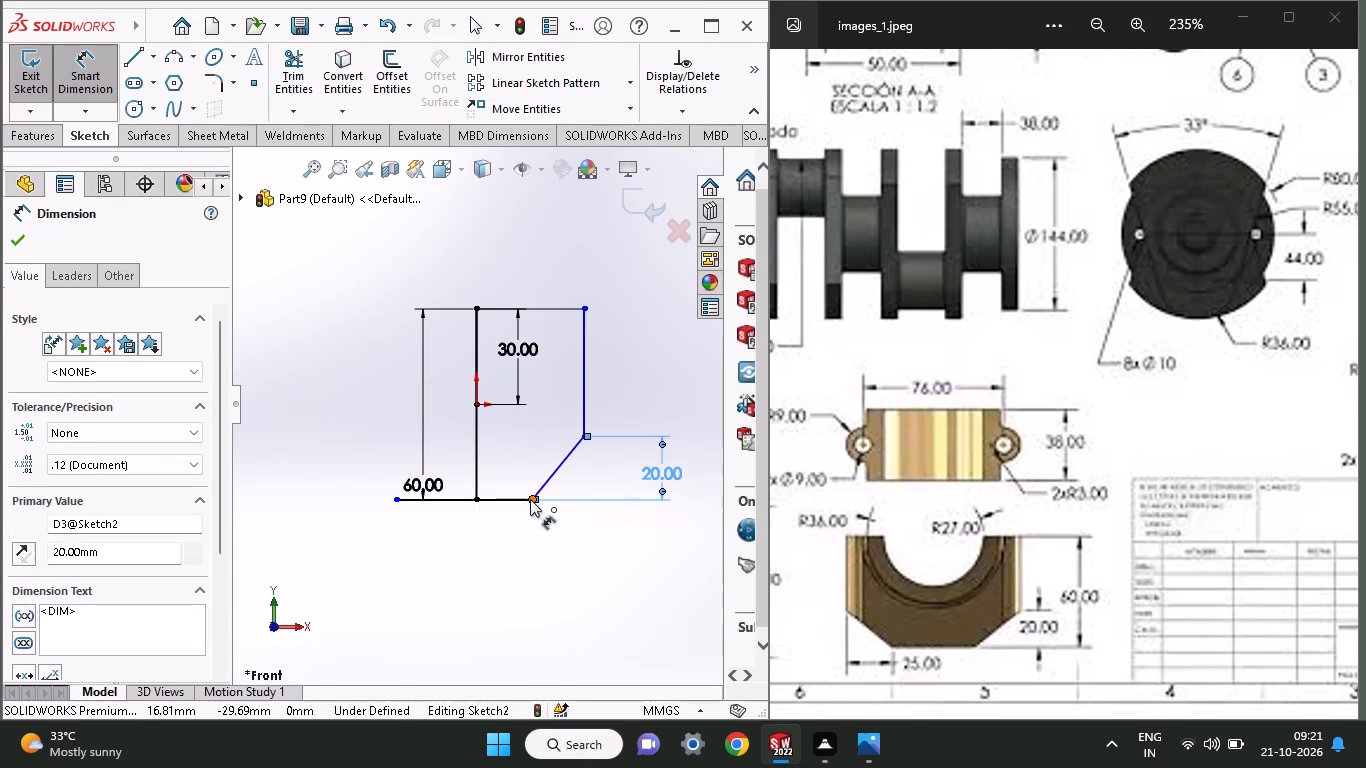
{"action": "left_click", "coordinate": [578, 437]}
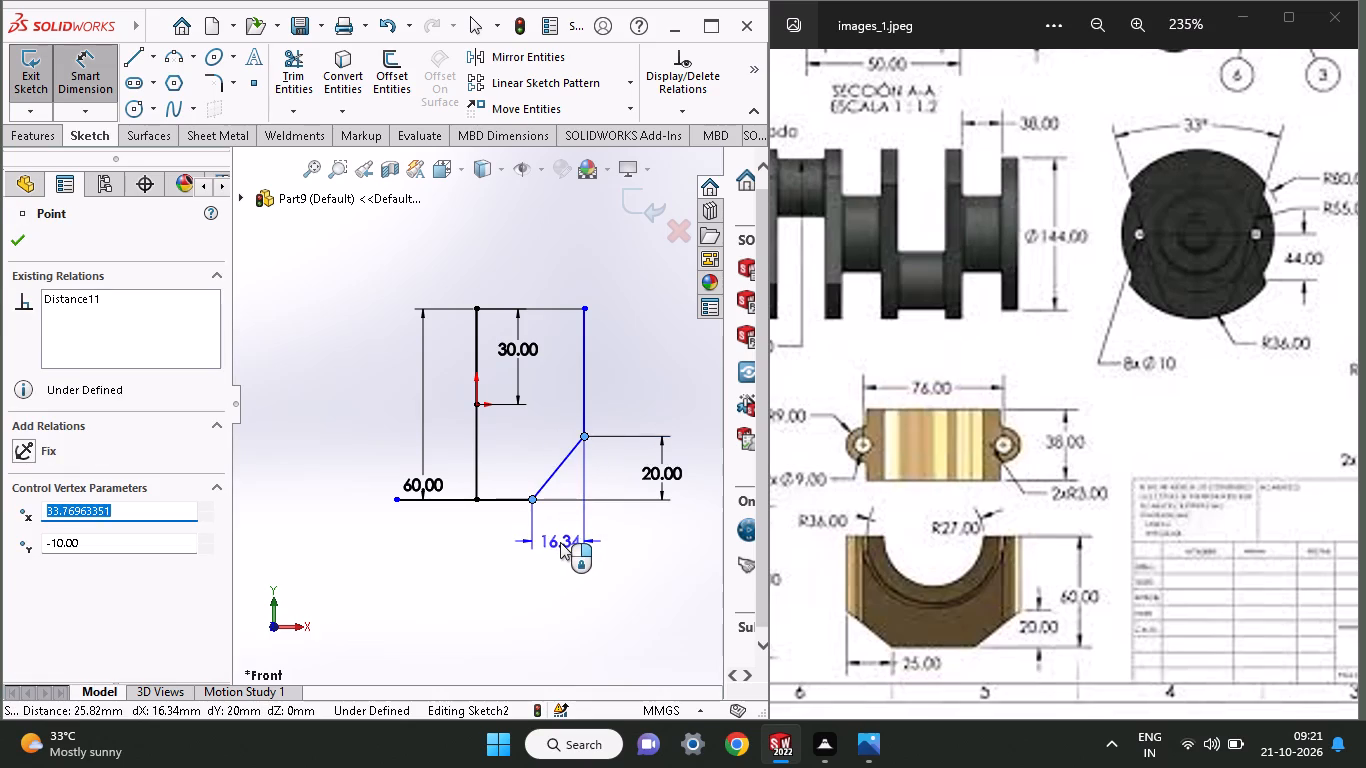
{"action": "left_click", "coordinate": [560, 542]}
{"action": "type", "text": "25"}
{"action": "key", "text": "Return"}
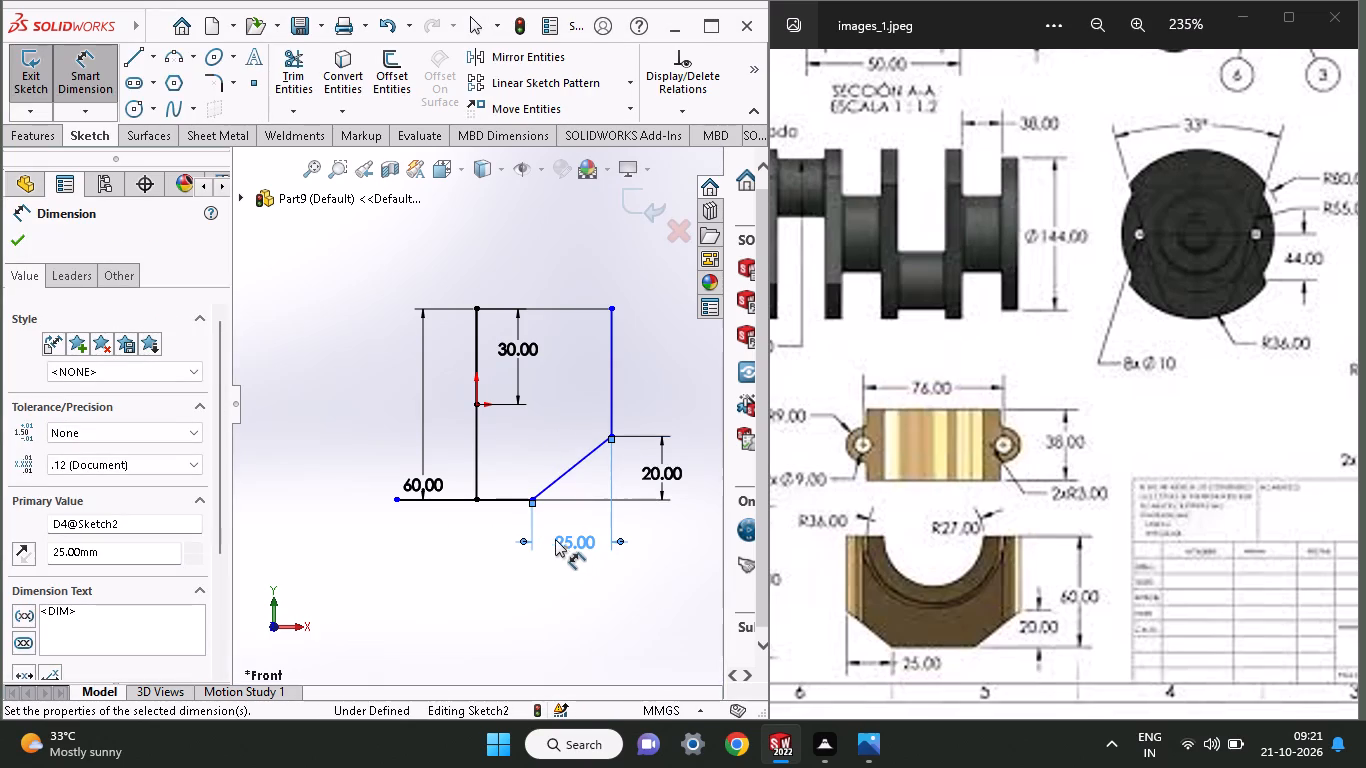
Sketch the left slanted edge from the base line's left end, a 40 mm vertical side, and the top edge closing the profile.
{"action": "left_click", "coordinate": [133, 58]}
{"action": "left_click", "coordinate": [390, 498]}
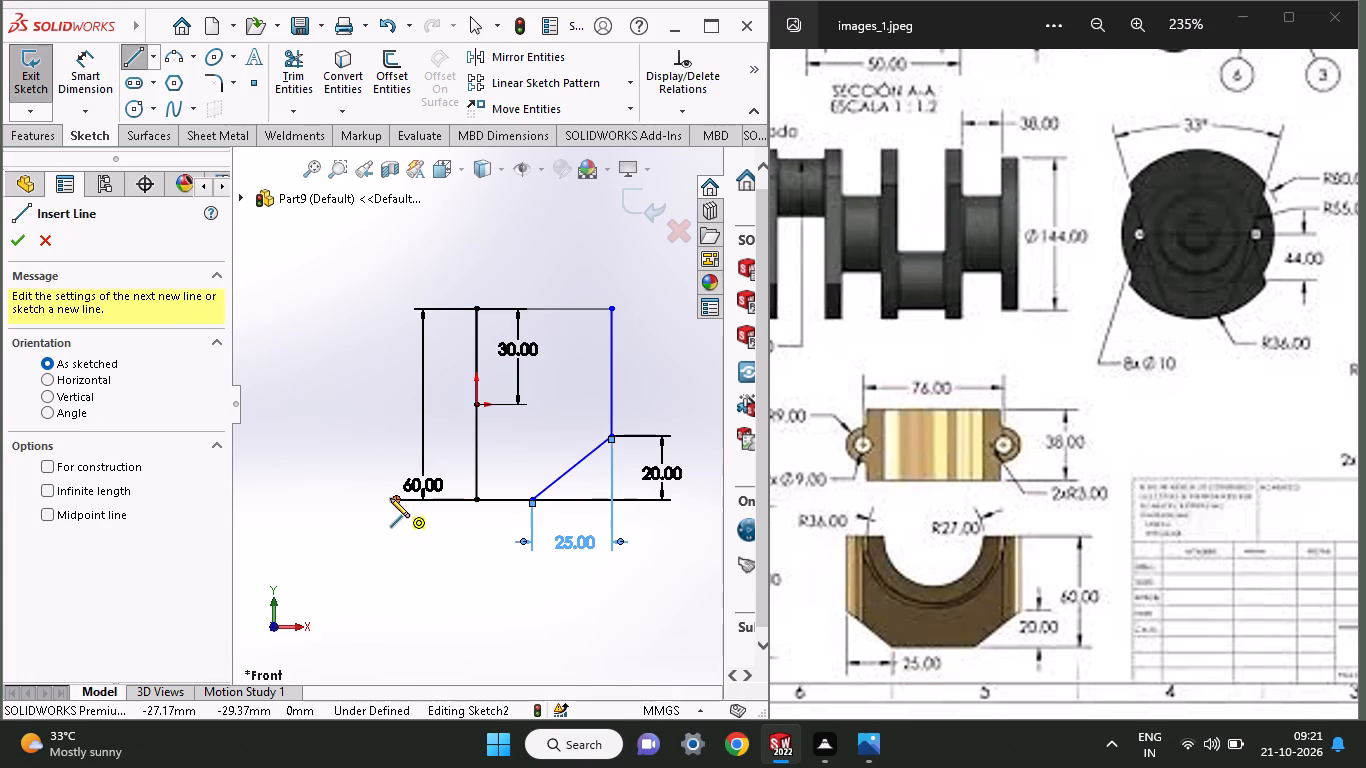
{"action": "left_click", "coordinate": [321, 435]}
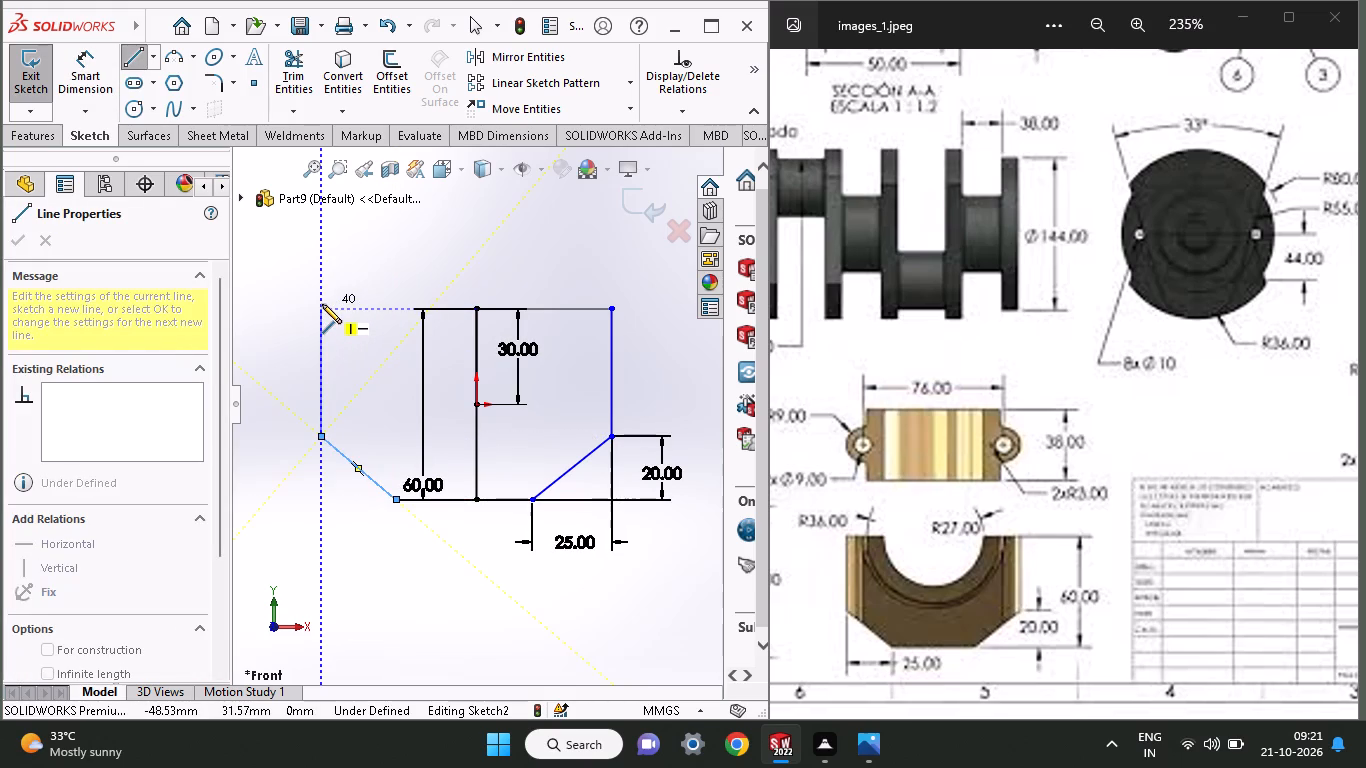
{"action": "left_click", "coordinate": [322, 304]}
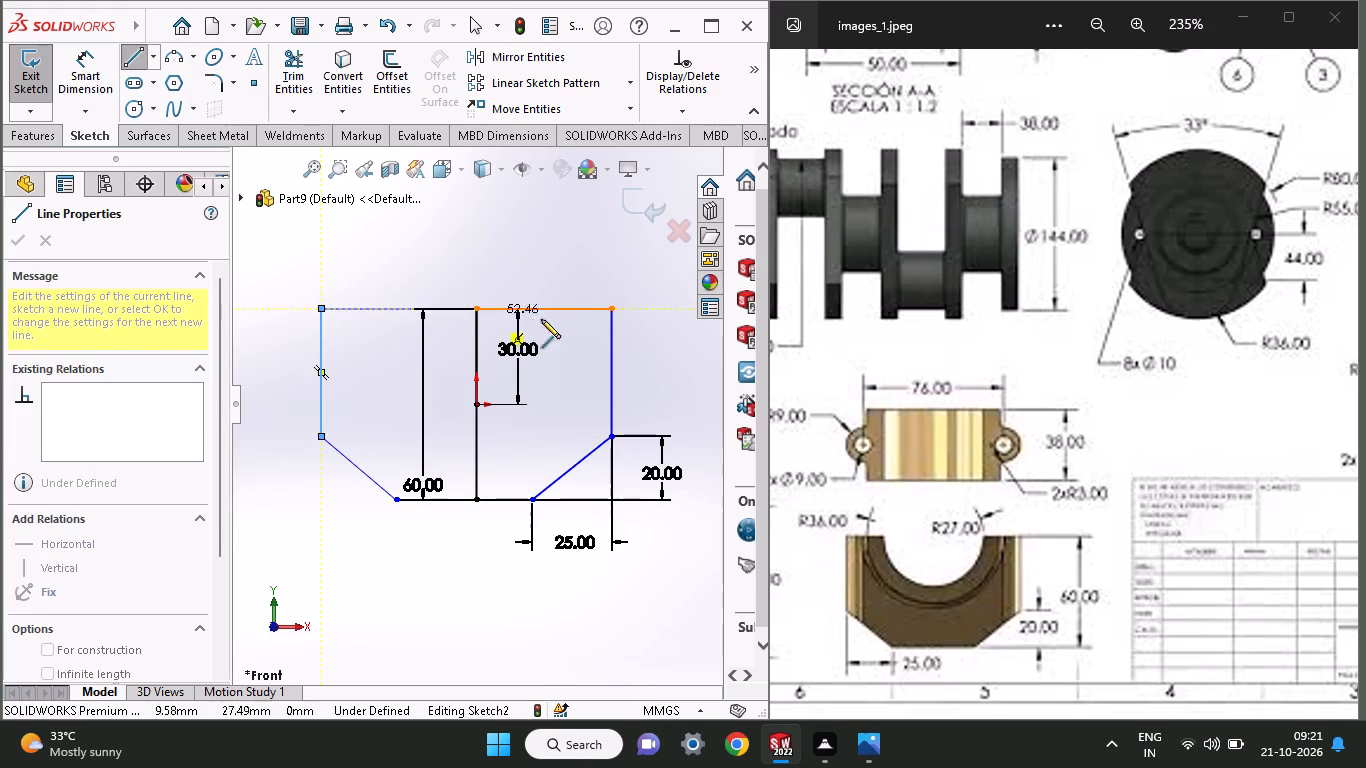
{"action": "left_click", "coordinate": [608, 310]}
{"action": "right_click", "coordinate": [493, 285]}
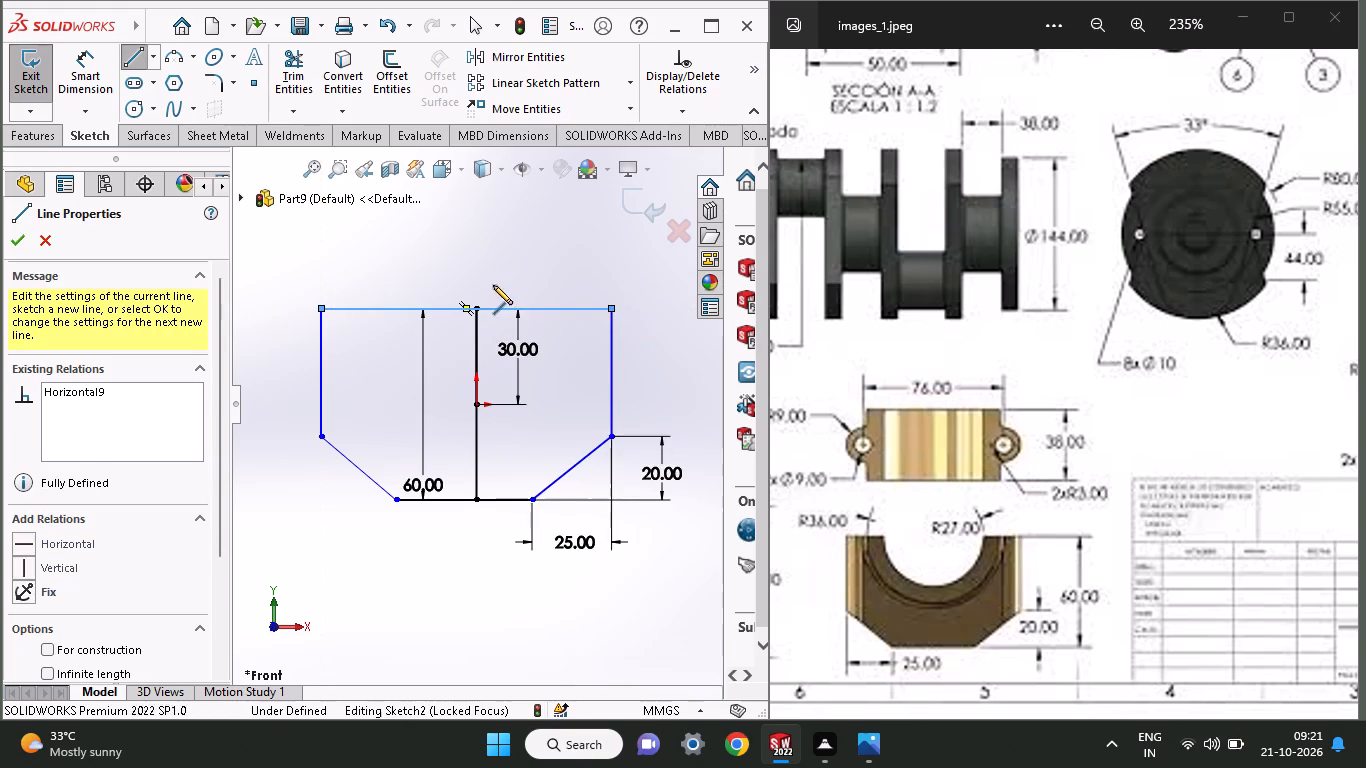
{"action": "left_click", "coordinate": [512, 293]}
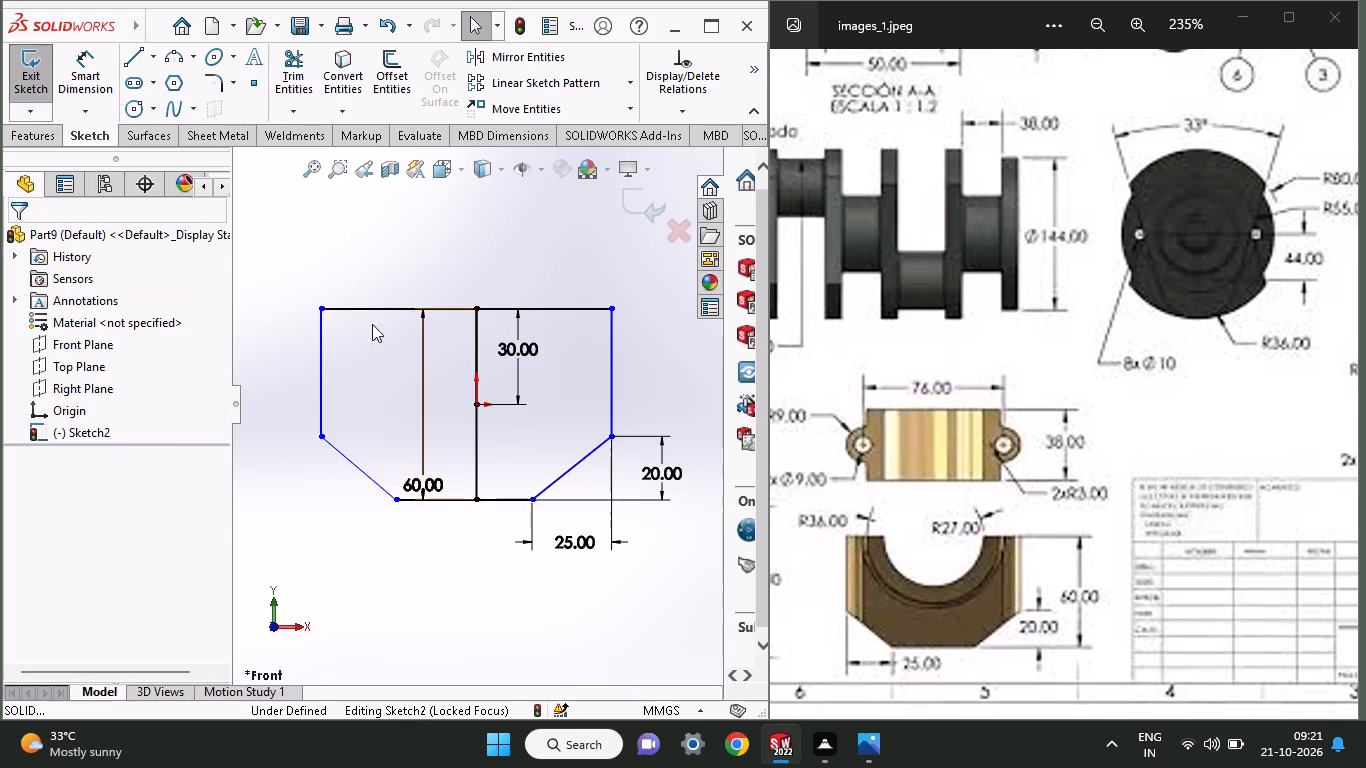
Dimension the left slanted edge with a horizontal width of 25 mm and a vertical height of 20 mm.
{"action": "left_click", "coordinate": [103, 74]}
{"action": "left_click", "coordinate": [396, 501]}
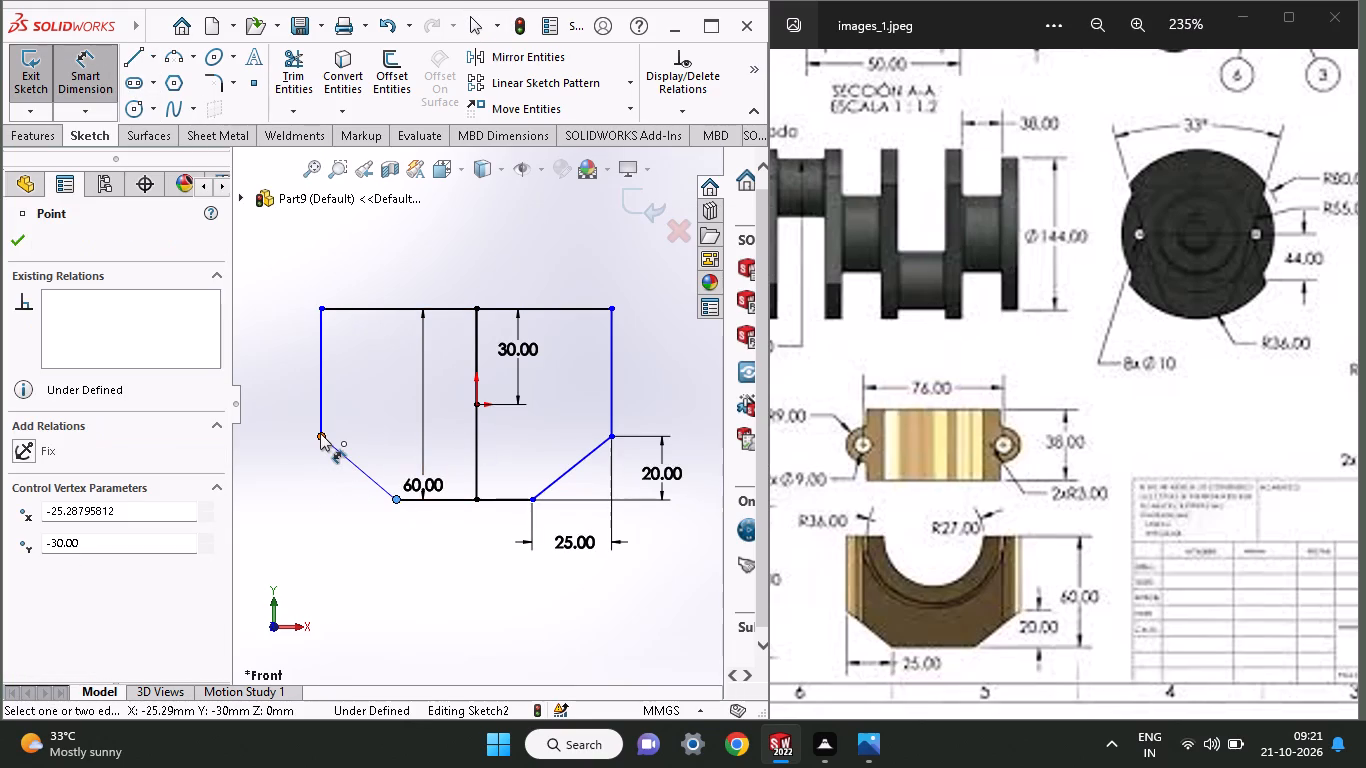
{"action": "left_click", "coordinate": [320, 433]}
{"action": "left_click", "coordinate": [354, 528]}
{"action": "type", "text": "25"}
{"action": "key", "text": "Return"}
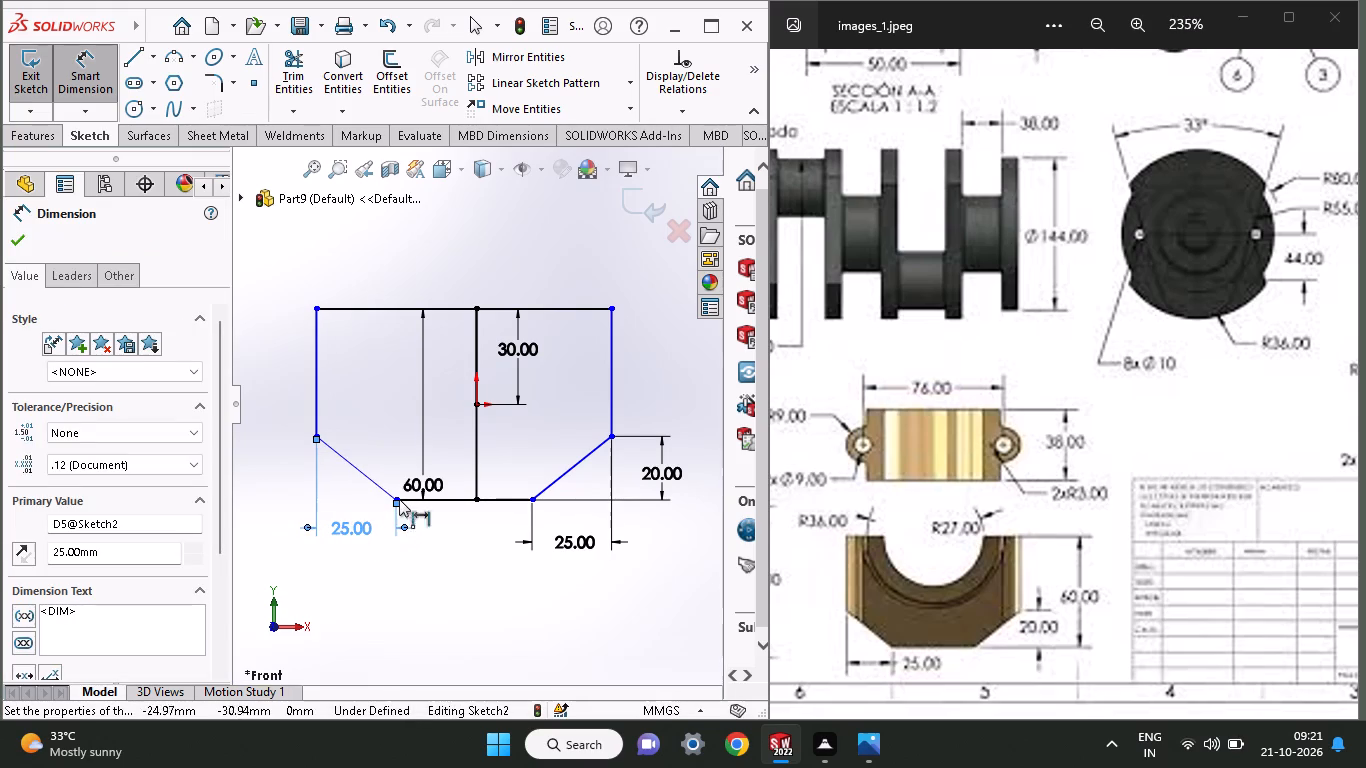
{"action": "left_click", "coordinate": [392, 496]}
{"action": "left_click", "coordinate": [310, 432]}
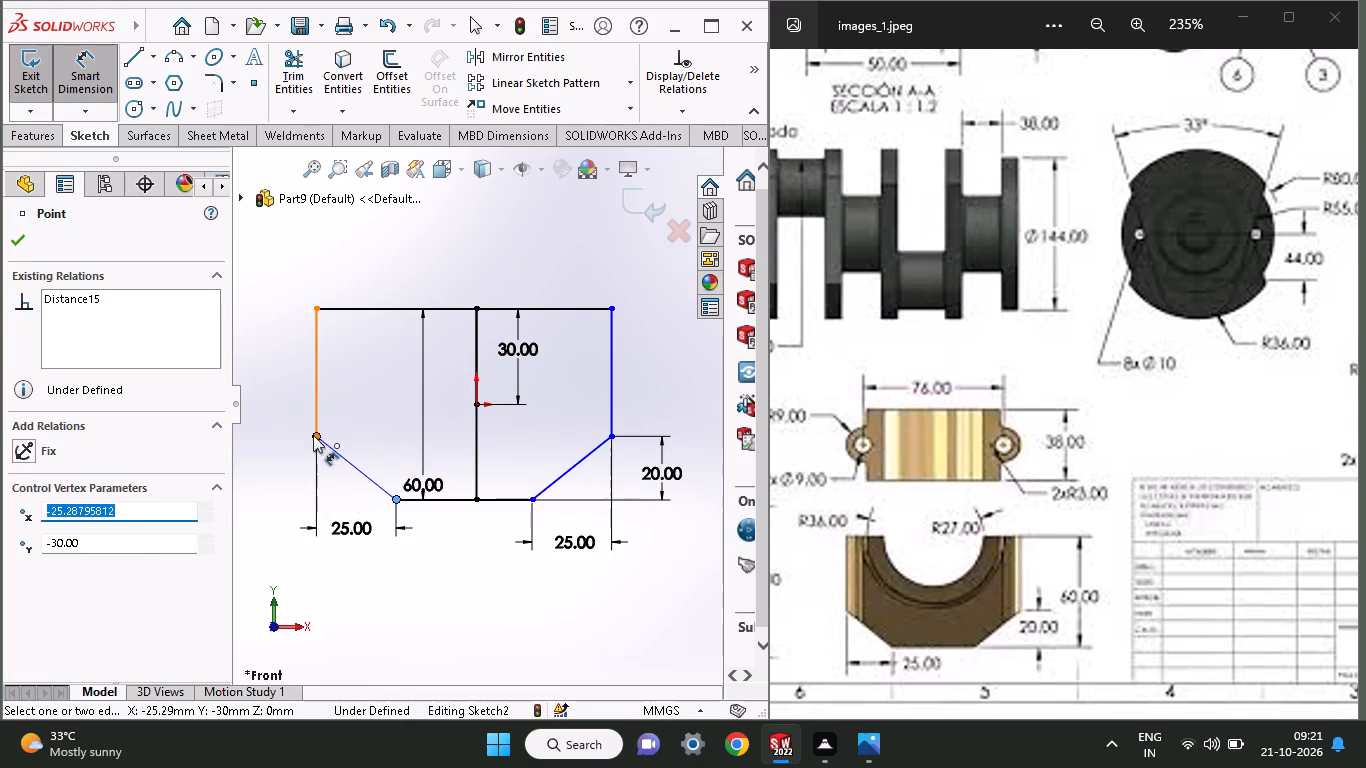
{"action": "left_click", "coordinate": [313, 435]}
{"action": "left_click", "coordinate": [250, 451]}
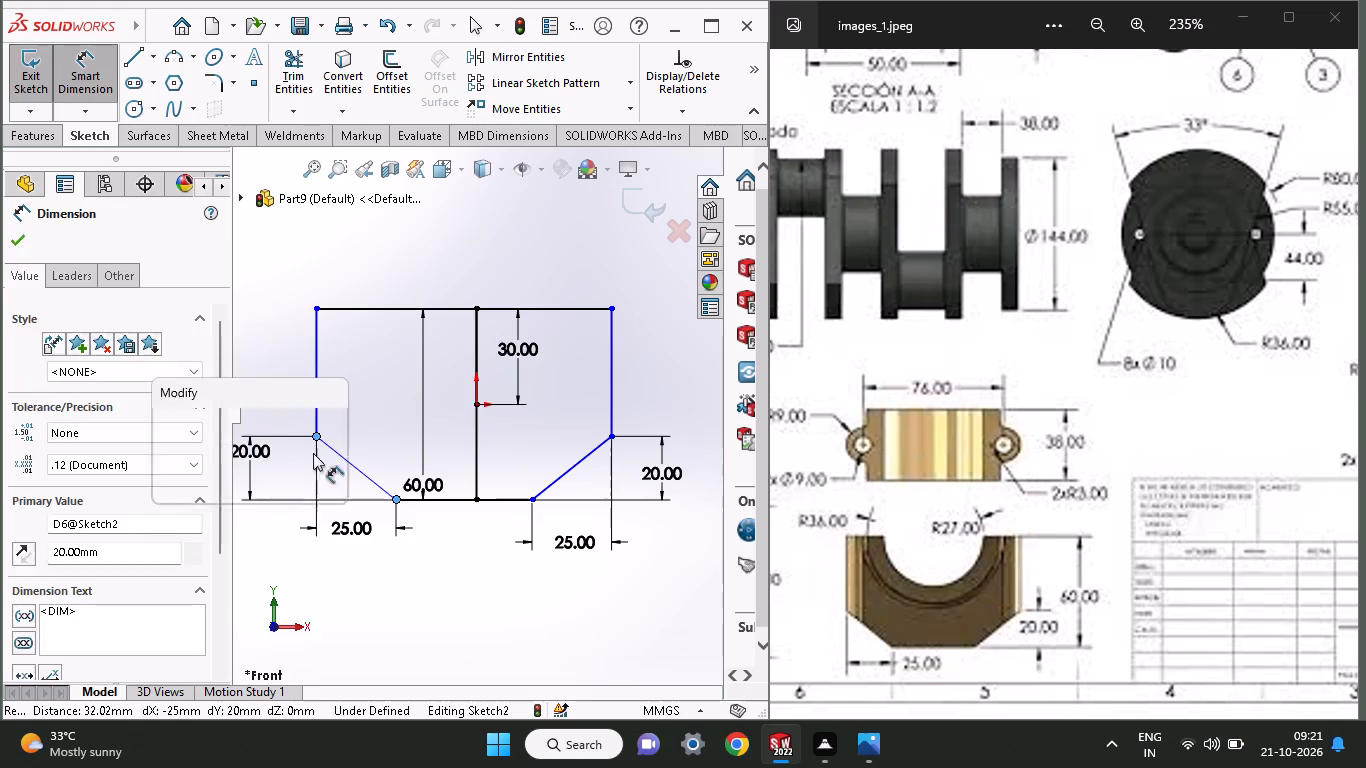
{"action": "left_click", "coordinate": [155, 424]}
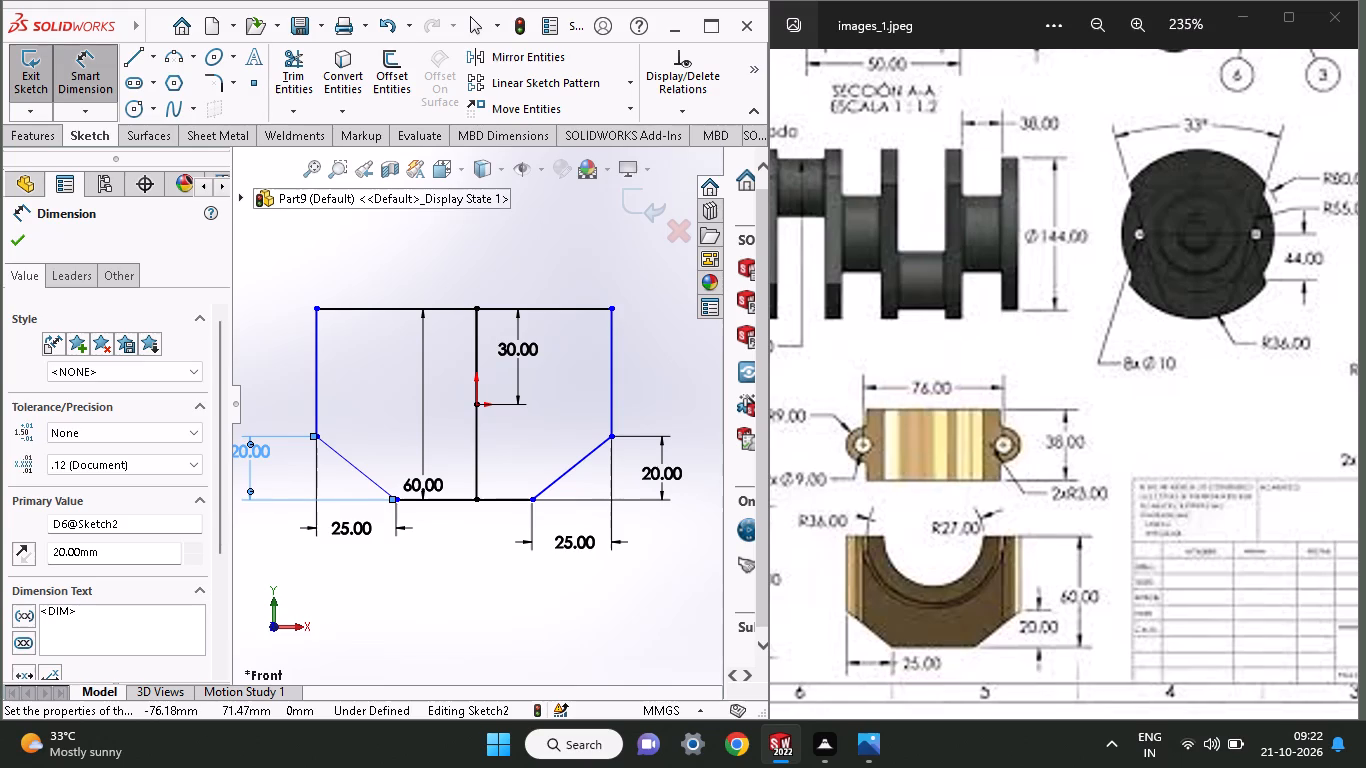
Dimension the base line's length as 76-50, giving 26 mm.
{"action": "left_click", "coordinate": [132, 115]}
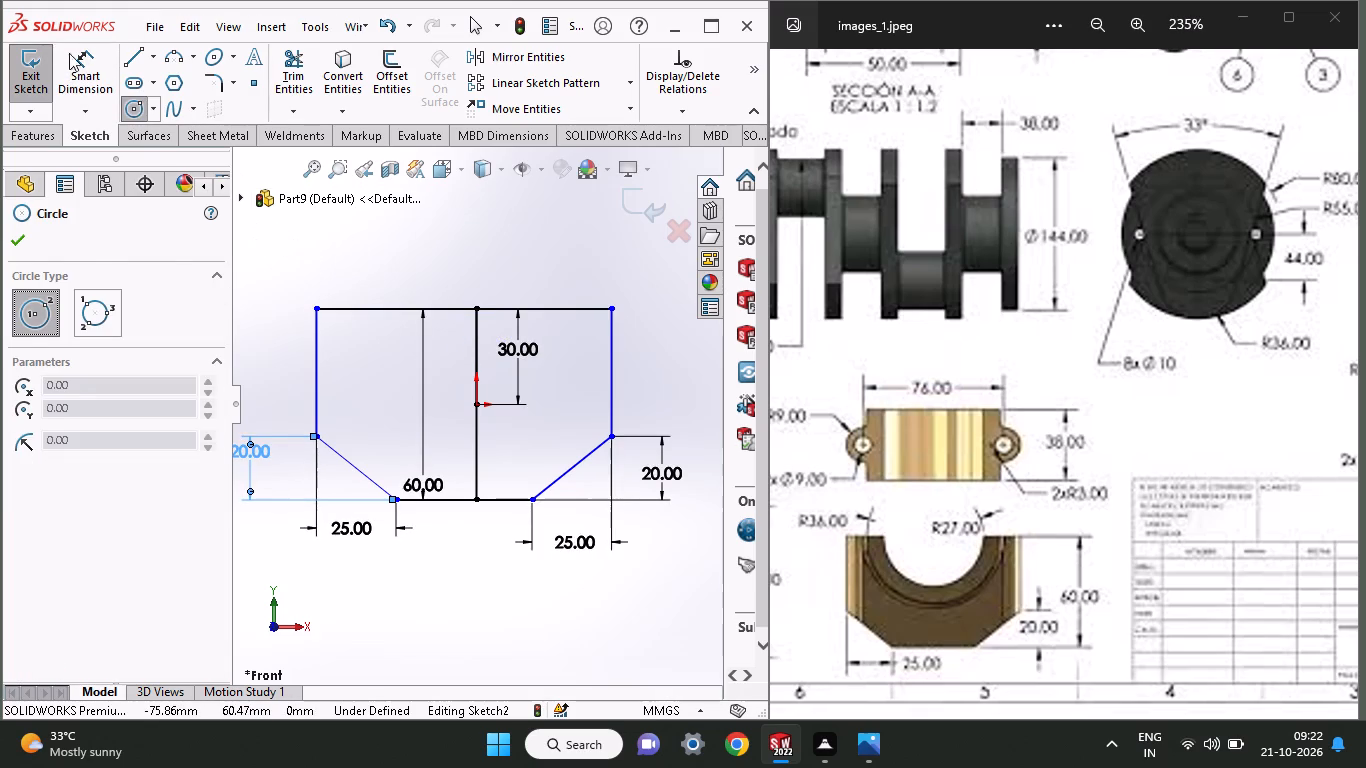
{"action": "left_click", "coordinate": [104, 73]}
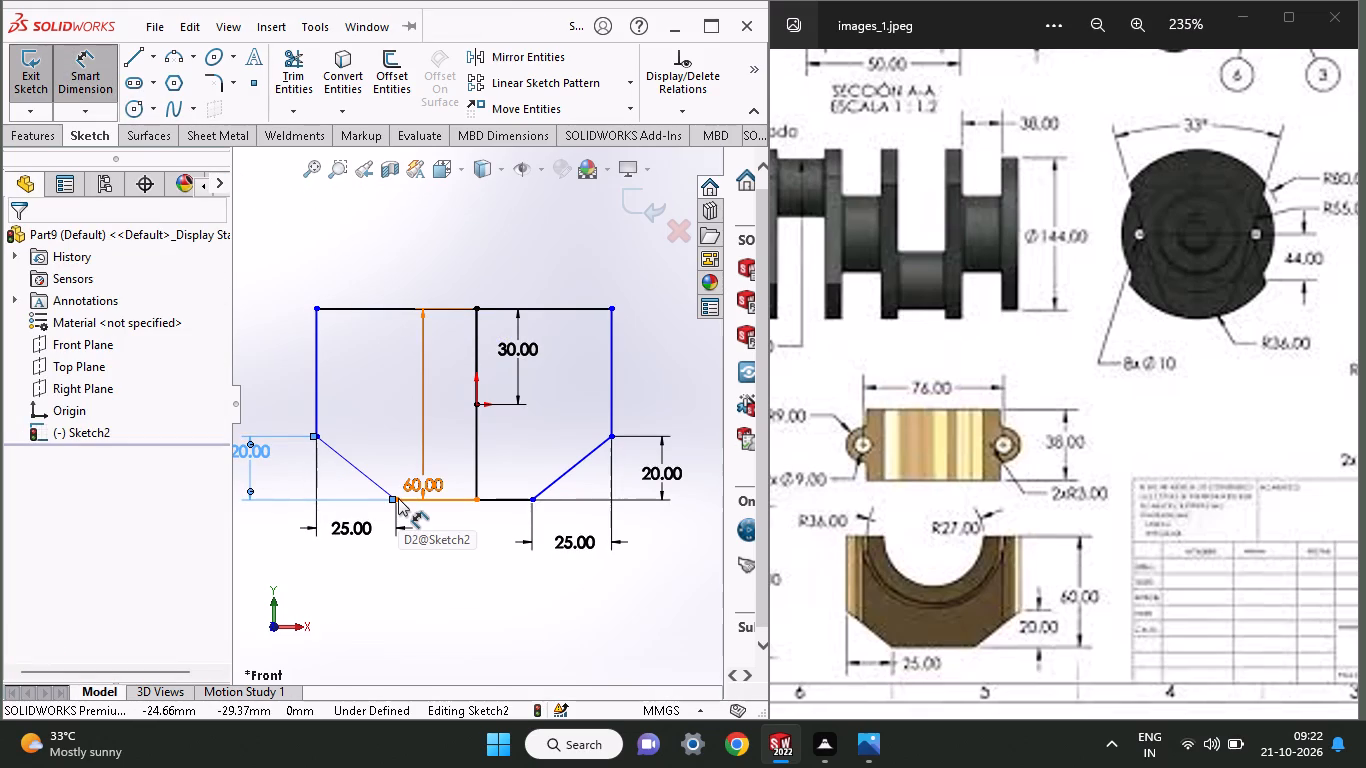
{"action": "left_click", "coordinate": [501, 501]}
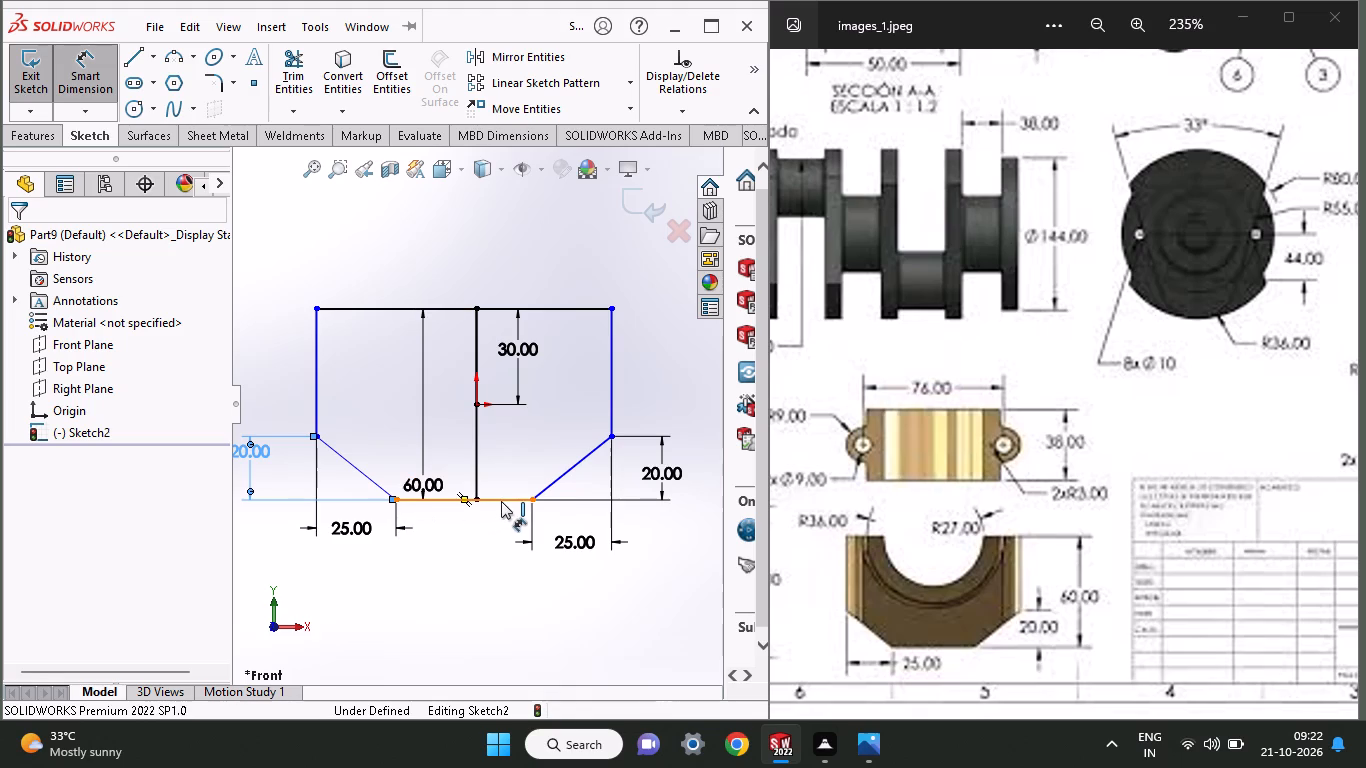
{"action": "left_click", "coordinate": [476, 573]}
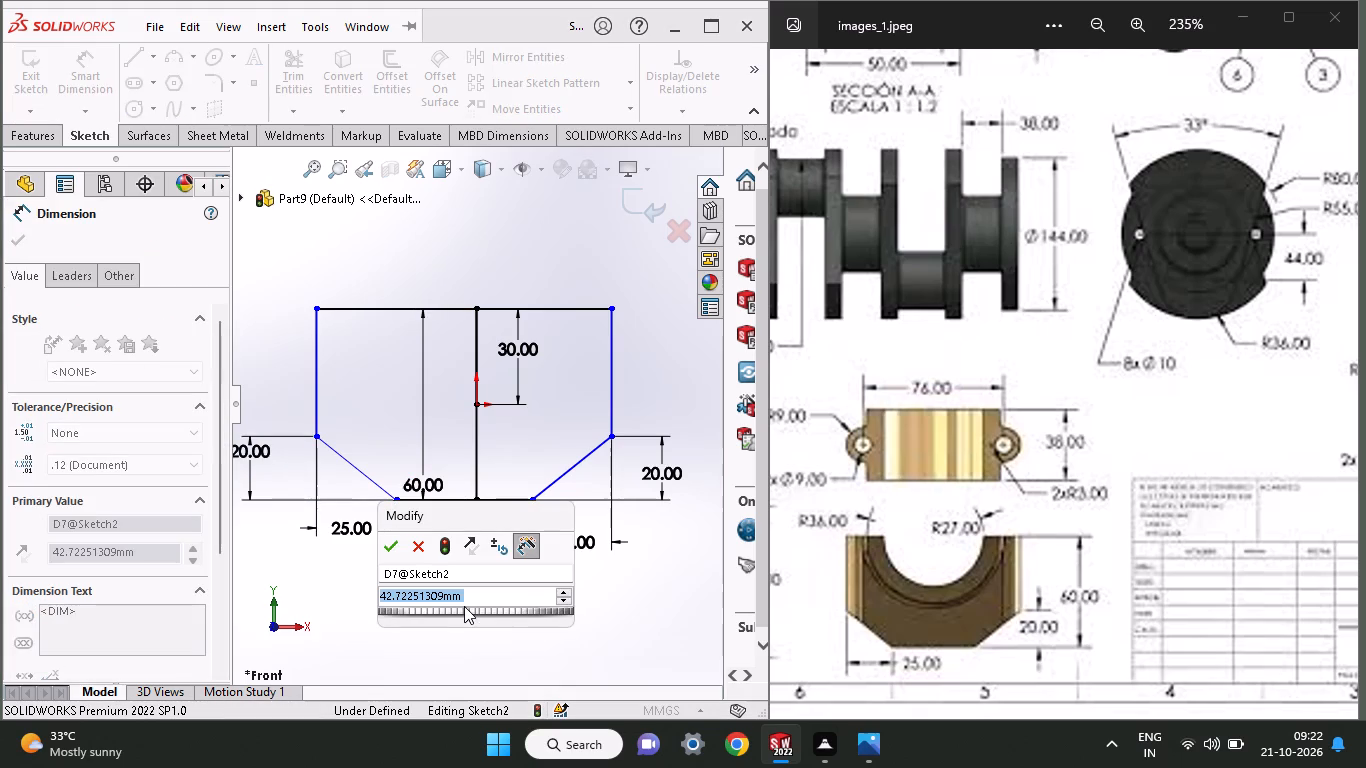
{"action": "type", "text": "76"}
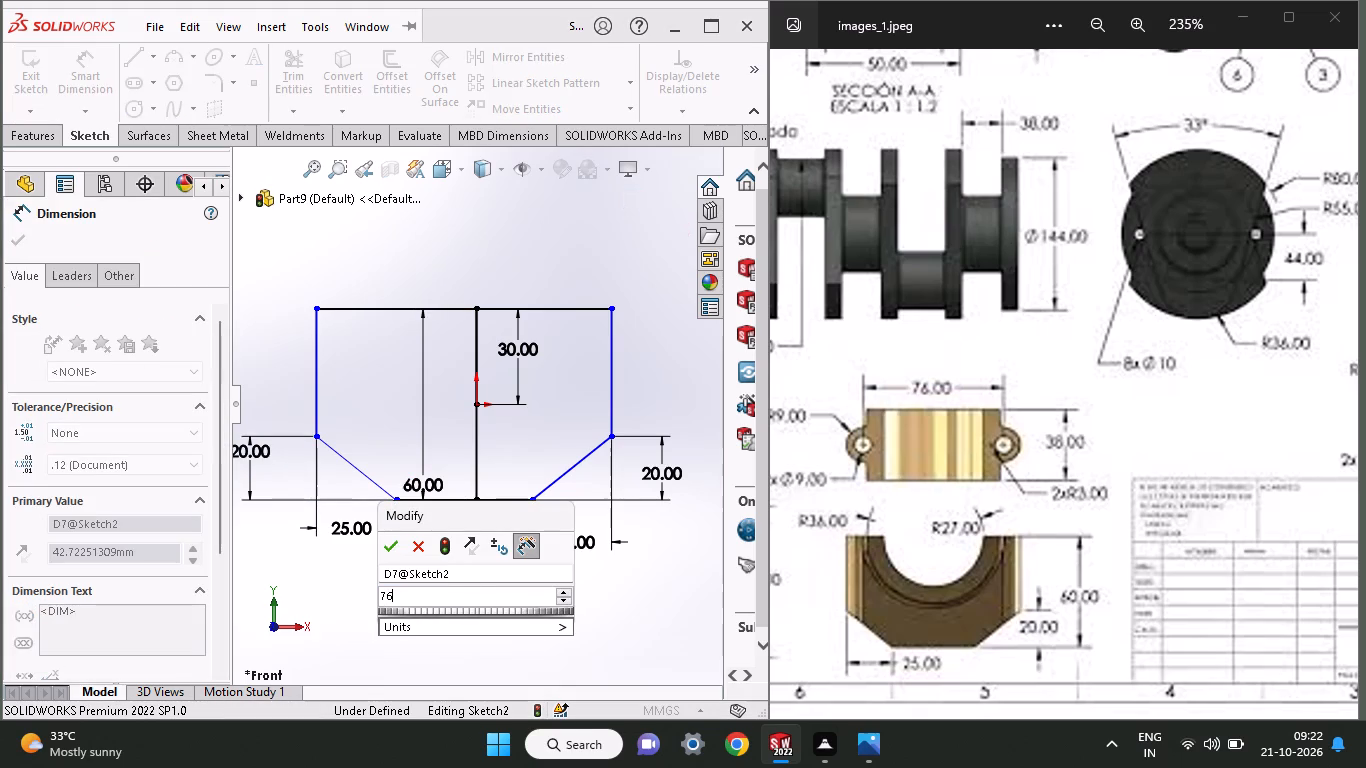
{"action": "key", "text": "minus"}
{"action": "type", "text": "50"}
{"action": "key", "text": "Return"}
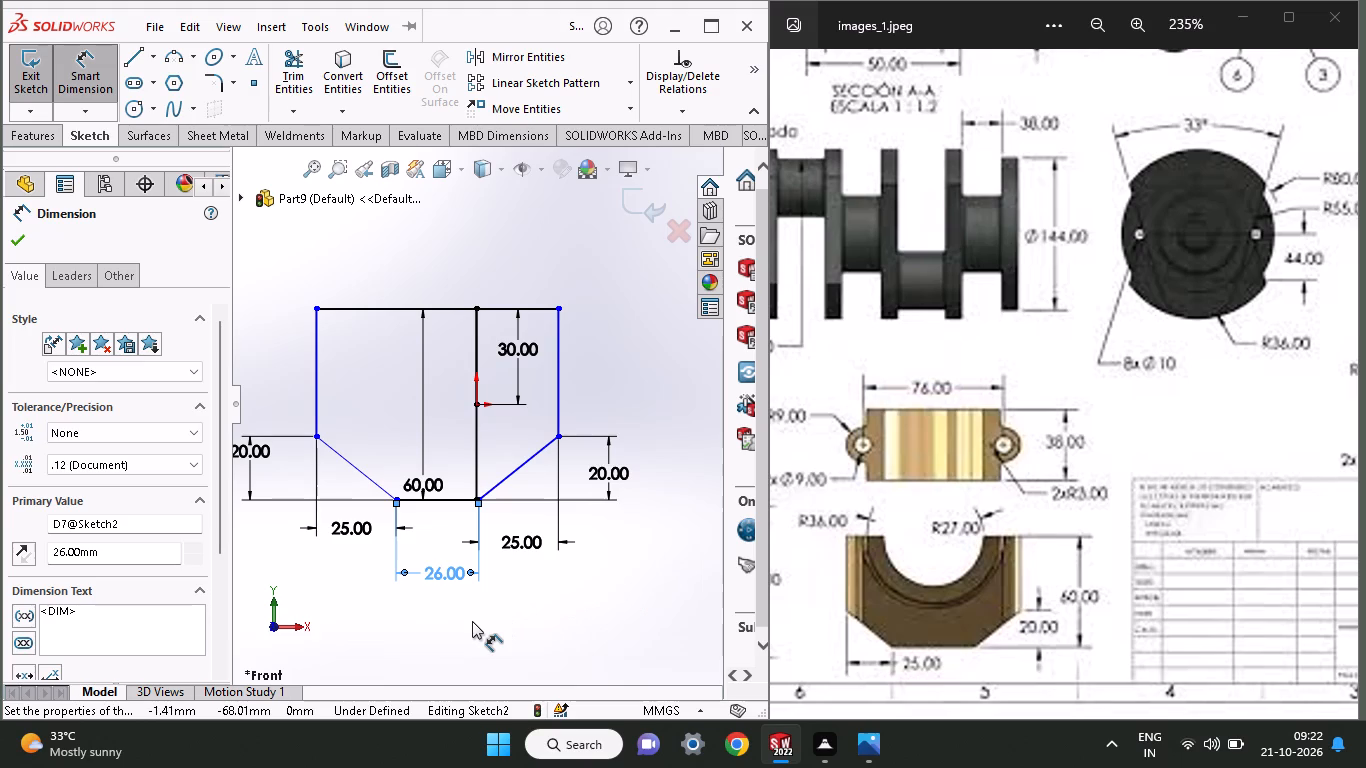
Set the base line's length to 76+9+9-50, giving 44 mm.
{"action": "left_click", "coordinate": [447, 576]}
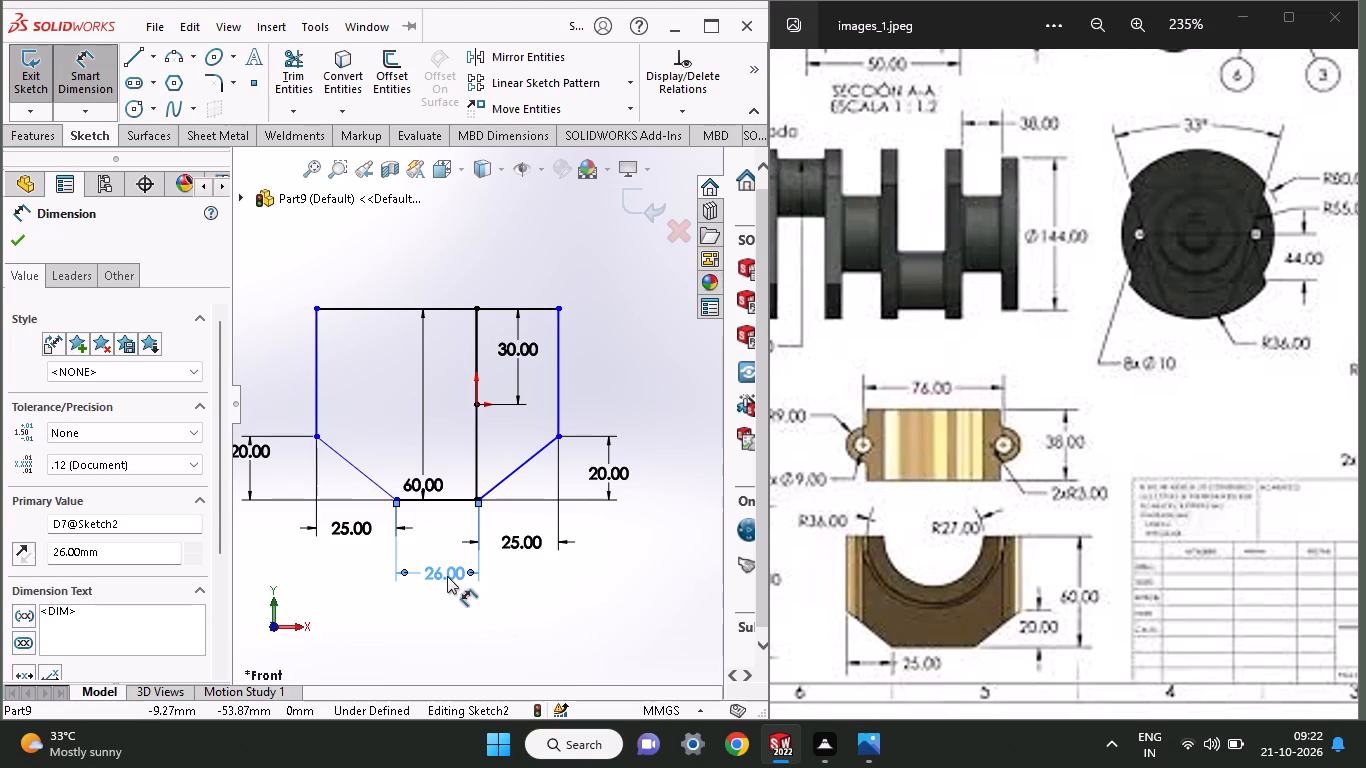
{"action": "left_click", "coordinate": [447, 576]}
{"action": "type", "text": "76"}
{"action": "key", "text": "shift+plus"}
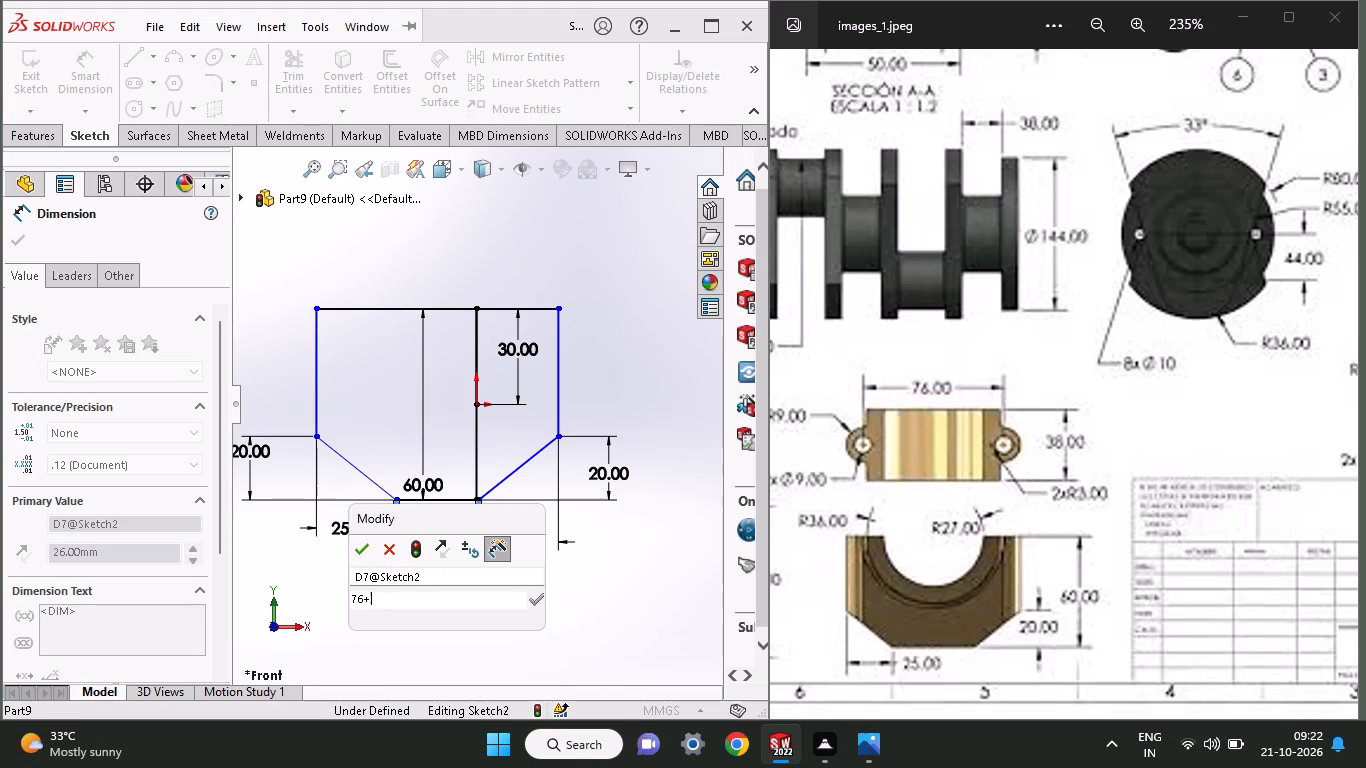
{"action": "type", "text": "9+9"}
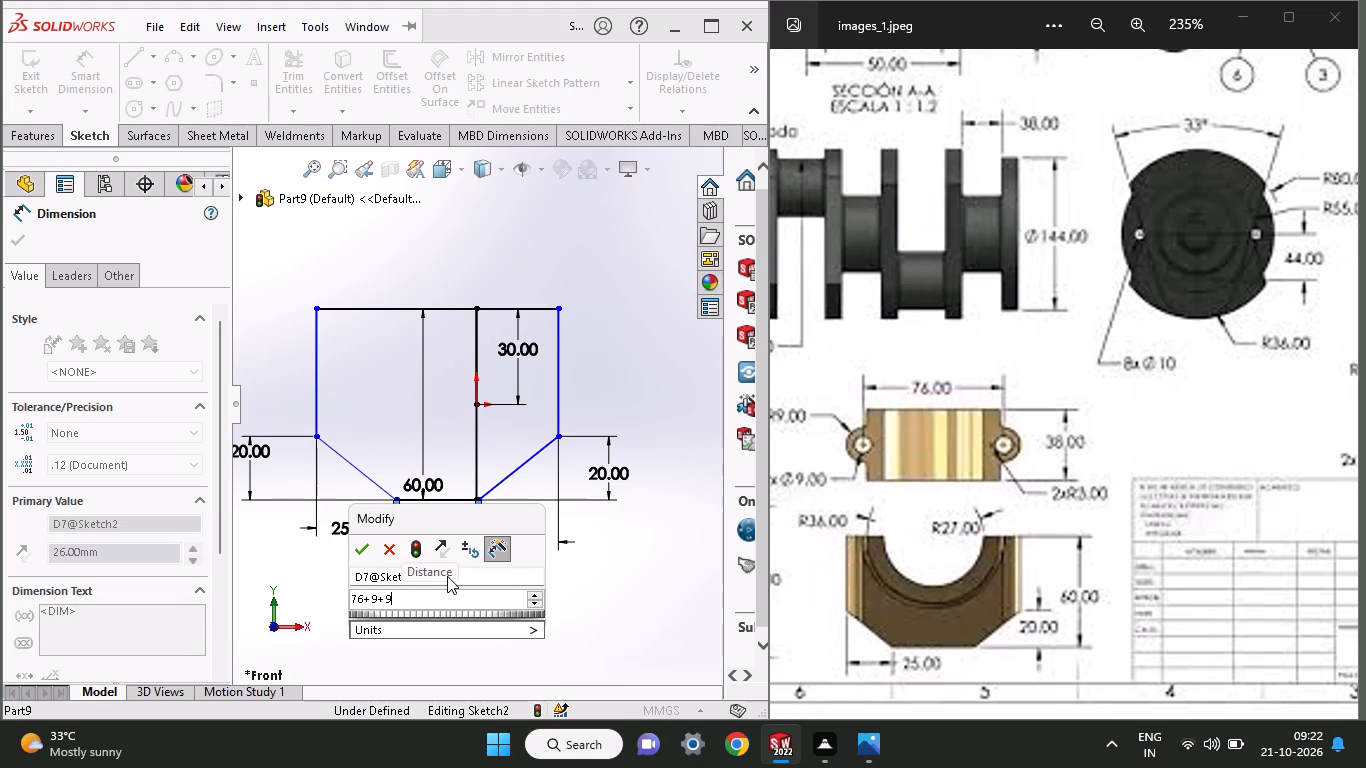
{"action": "type", "text": "/2"}
{"action": "key", "text": "BackSpace"}
{"action": "key", "text": "BackSpace"}
{"action": "type", "text": "-50"}
{"action": "key", "text": "Return"}
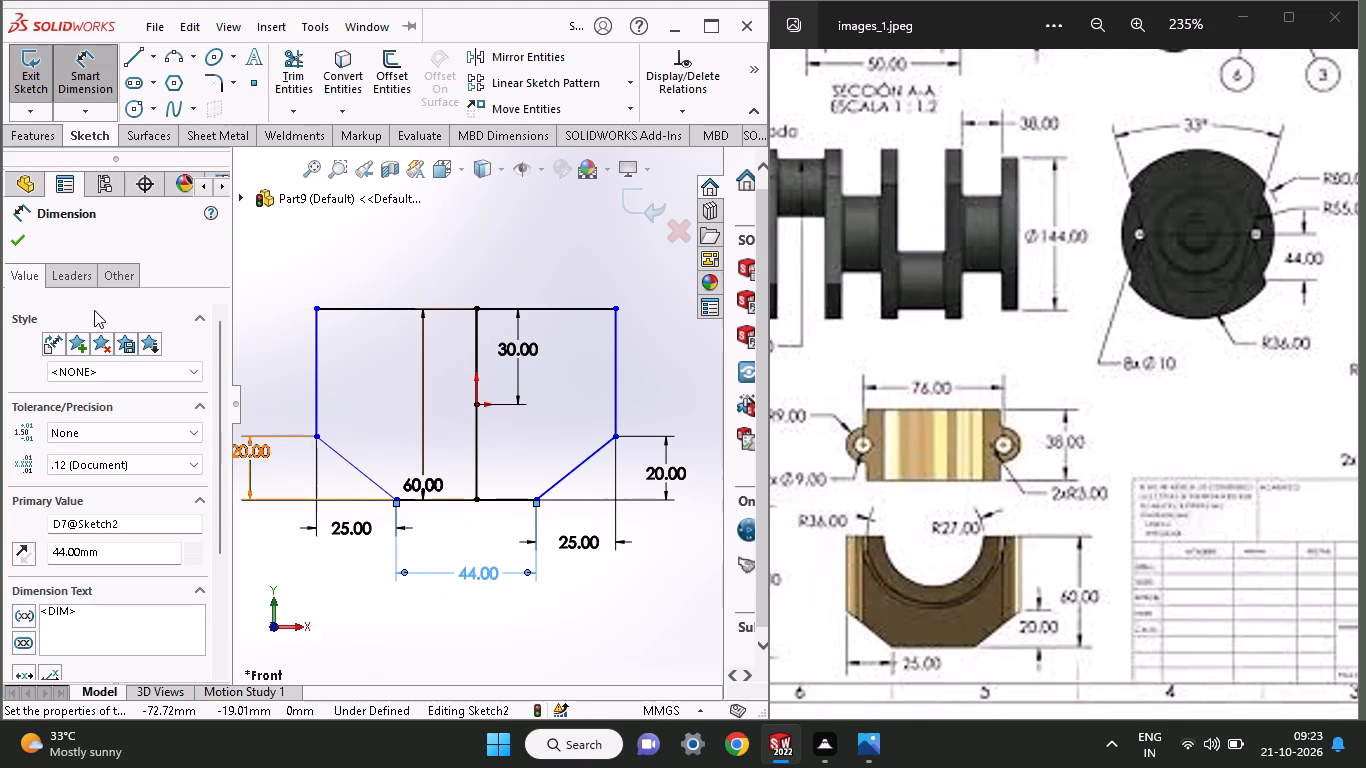
{"action": "left_click", "coordinate": [11, 233]}
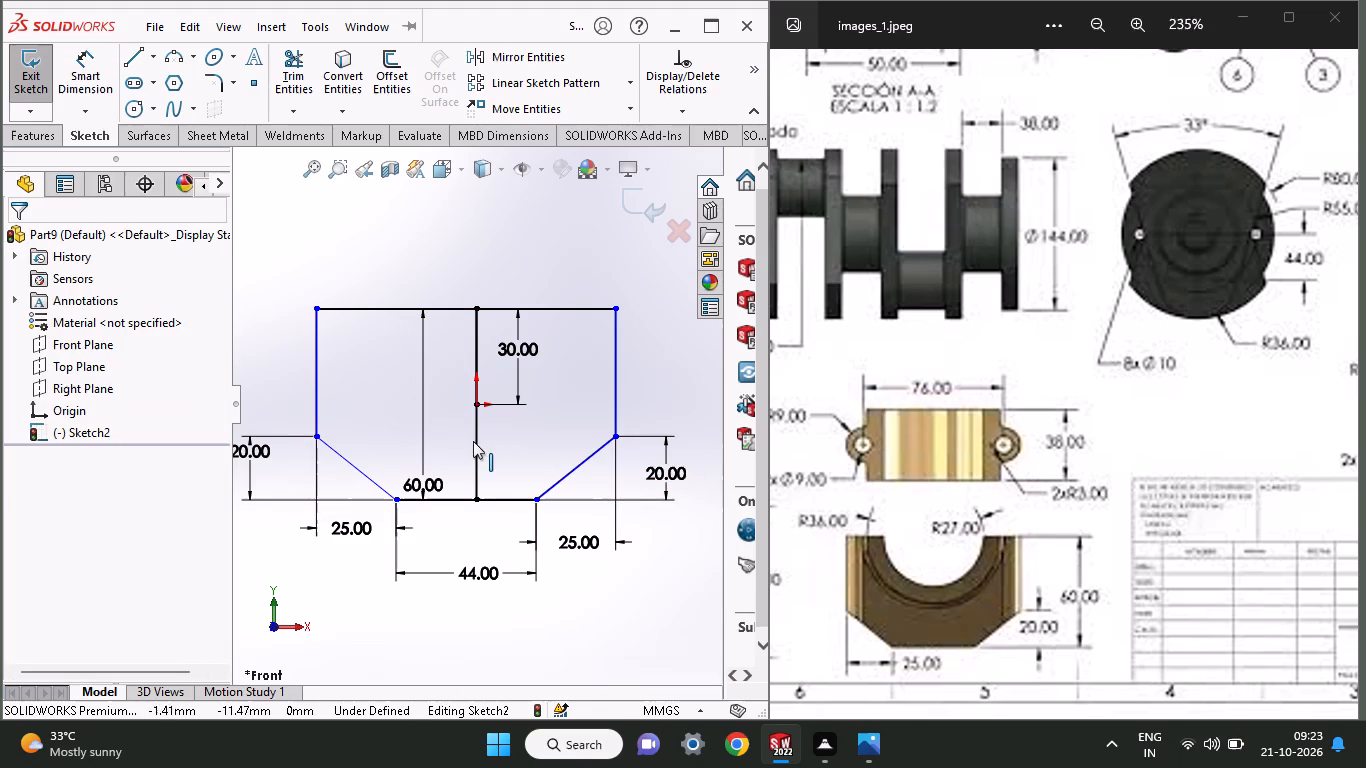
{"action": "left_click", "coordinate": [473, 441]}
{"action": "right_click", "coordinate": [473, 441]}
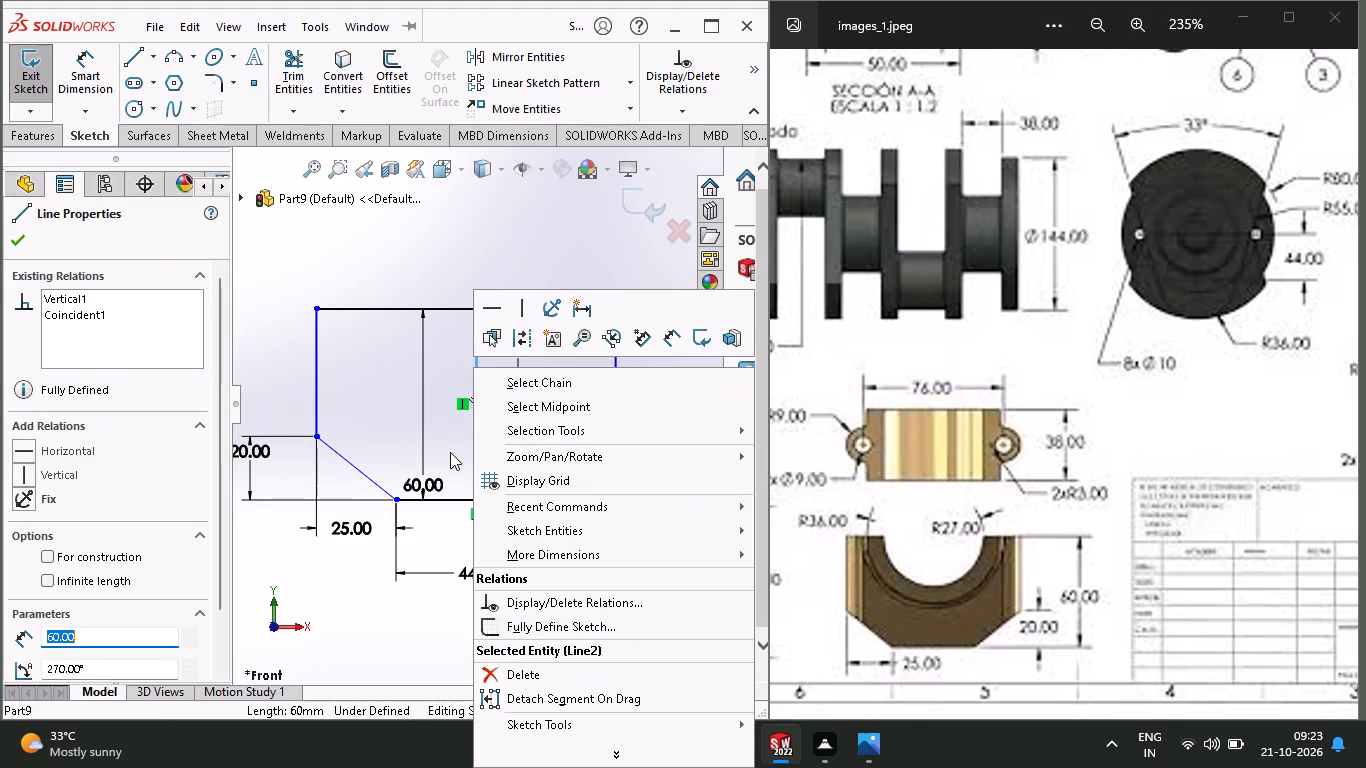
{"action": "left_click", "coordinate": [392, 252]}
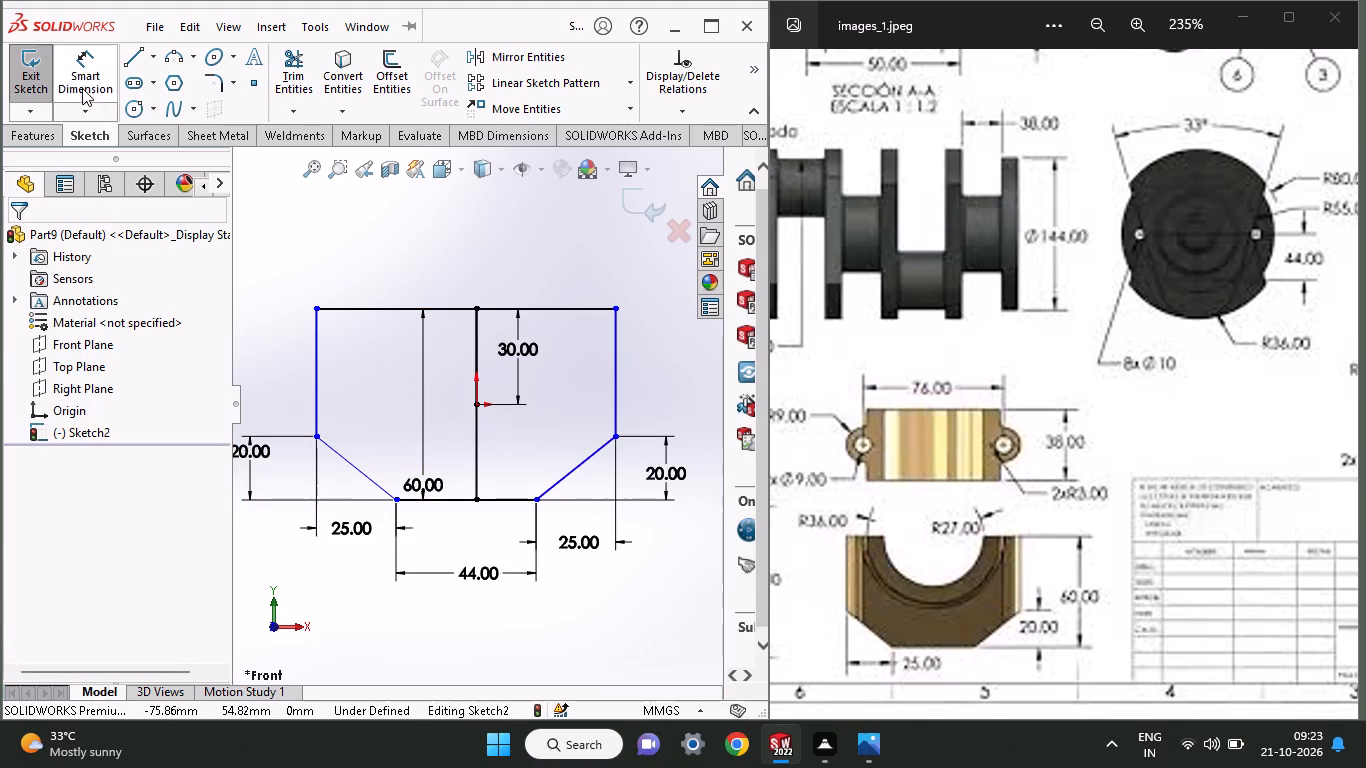
Dimension the distance from the vertical centre line's lower end to the base line's left end as 22 mm.
{"action": "left_click", "coordinate": [82, 88]}
{"action": "left_click", "coordinate": [474, 503]}
{"action": "left_click", "coordinate": [392, 502]}
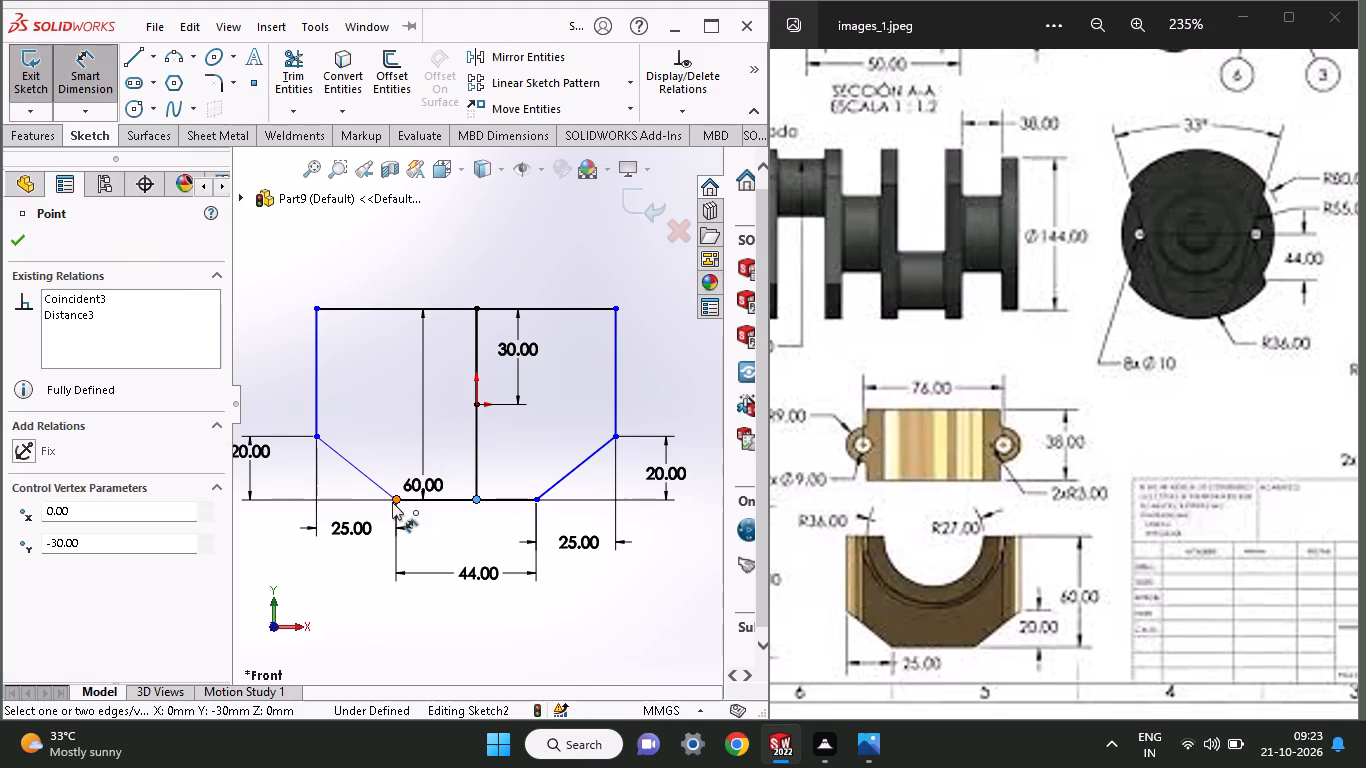
{"action": "left_click", "coordinate": [449, 536]}
{"action": "type", "text": "22"}
{"action": "key", "text": "Return"}
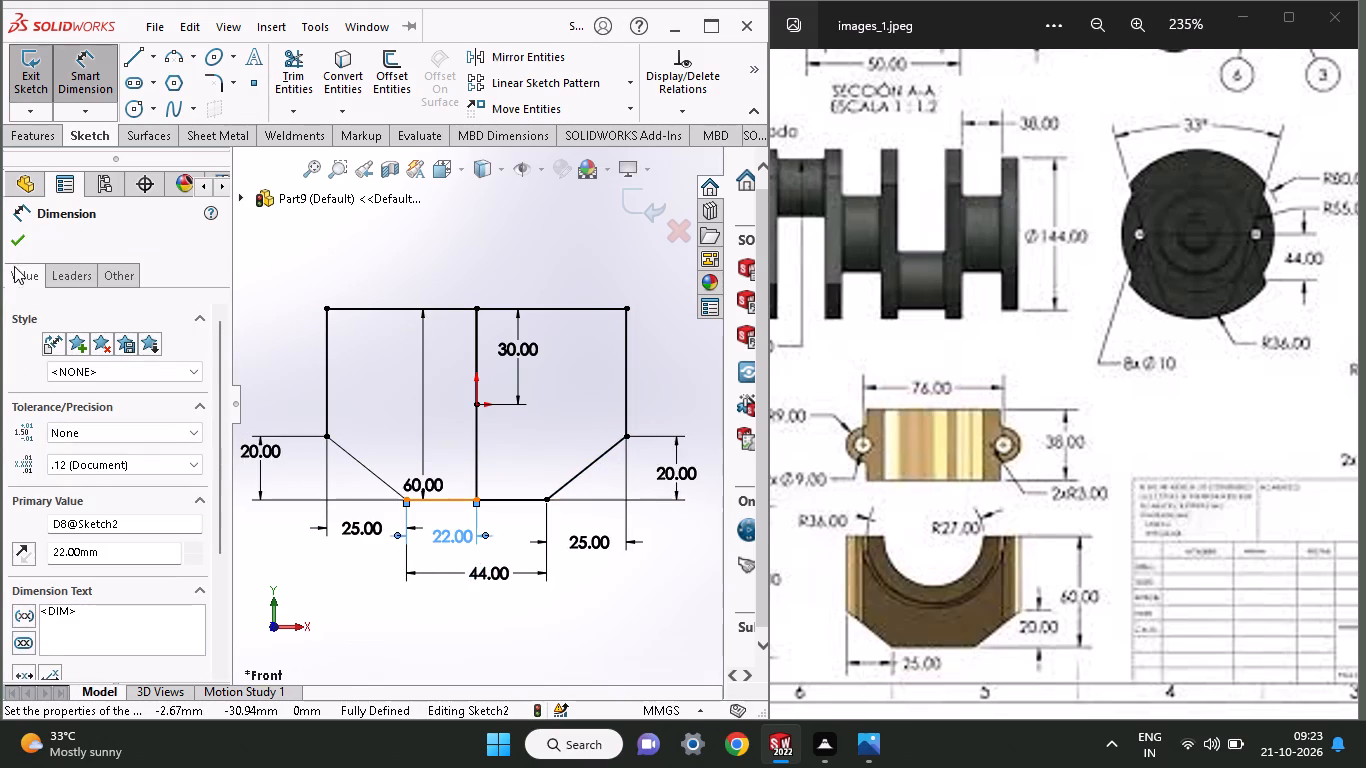
{"action": "left_click", "coordinate": [14, 246]}
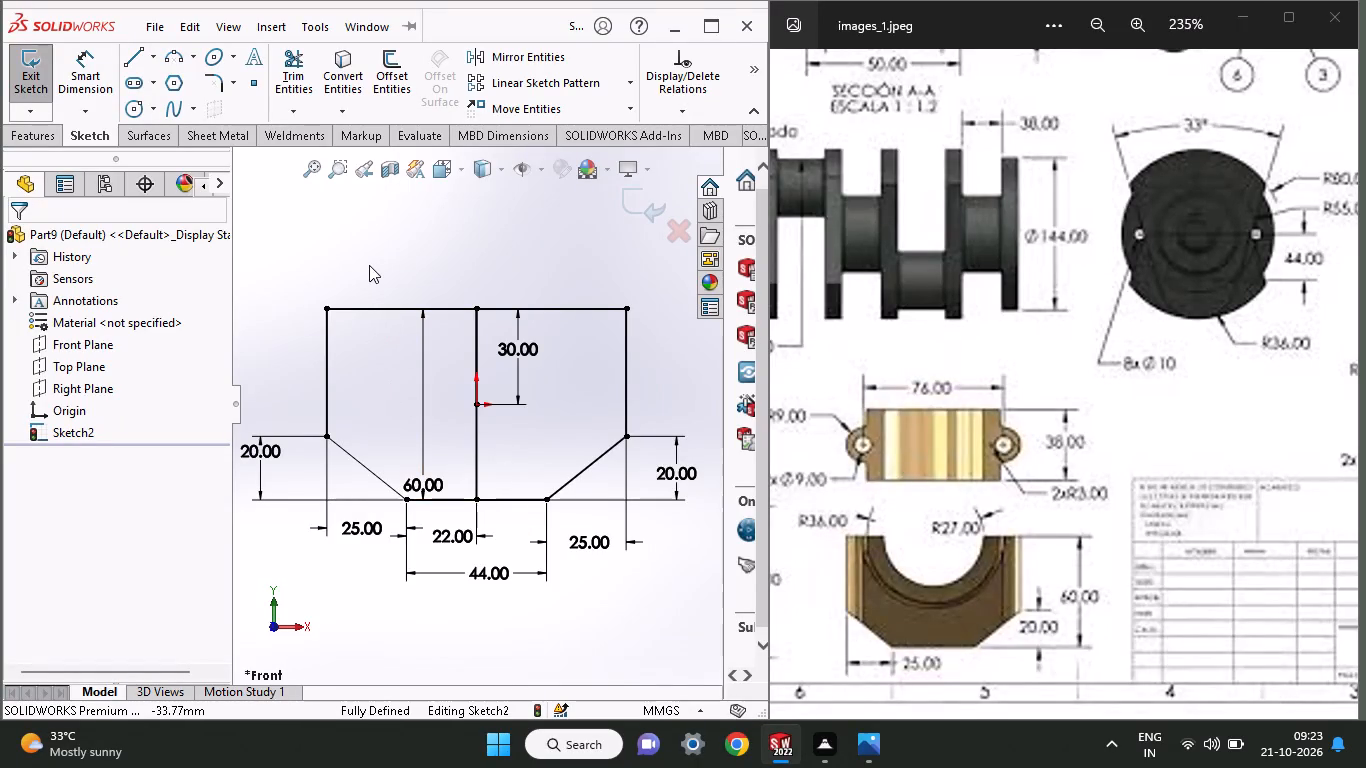
Extrude both regions of the cap profile 38 mm with the Mid Plane end condition.
{"action": "left_click", "coordinate": [21, 137]}
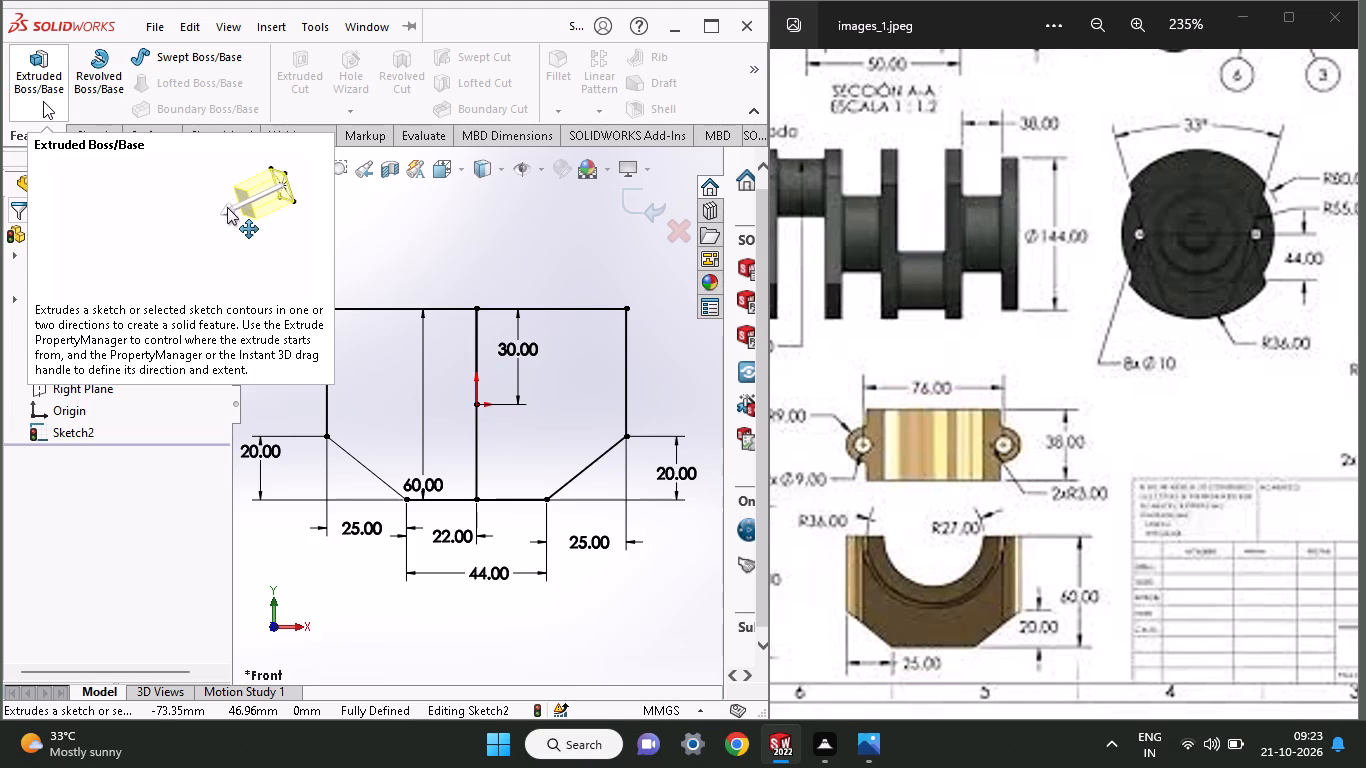
{"action": "left_click", "coordinate": [43, 101]}
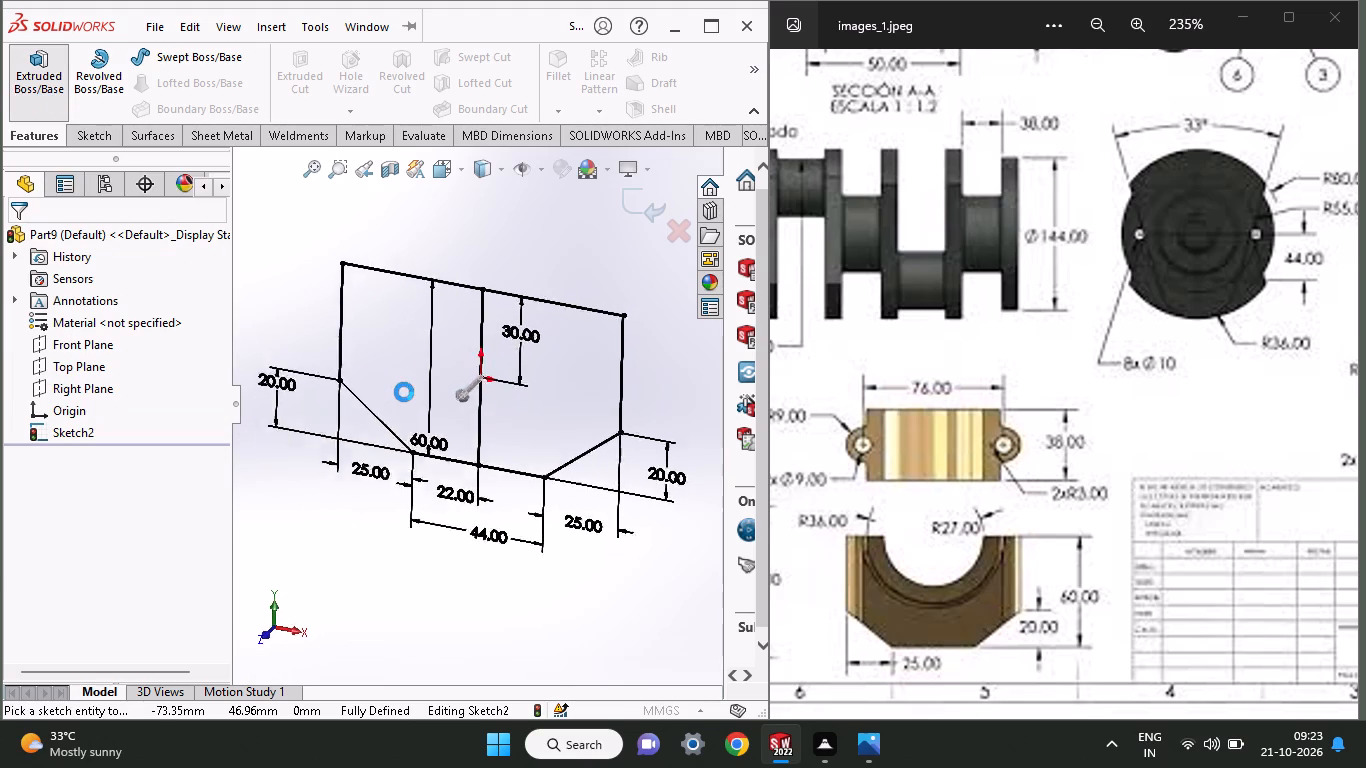
{"action": "left_click", "coordinate": [410, 362]}
{"action": "left_click", "coordinate": [520, 384]}
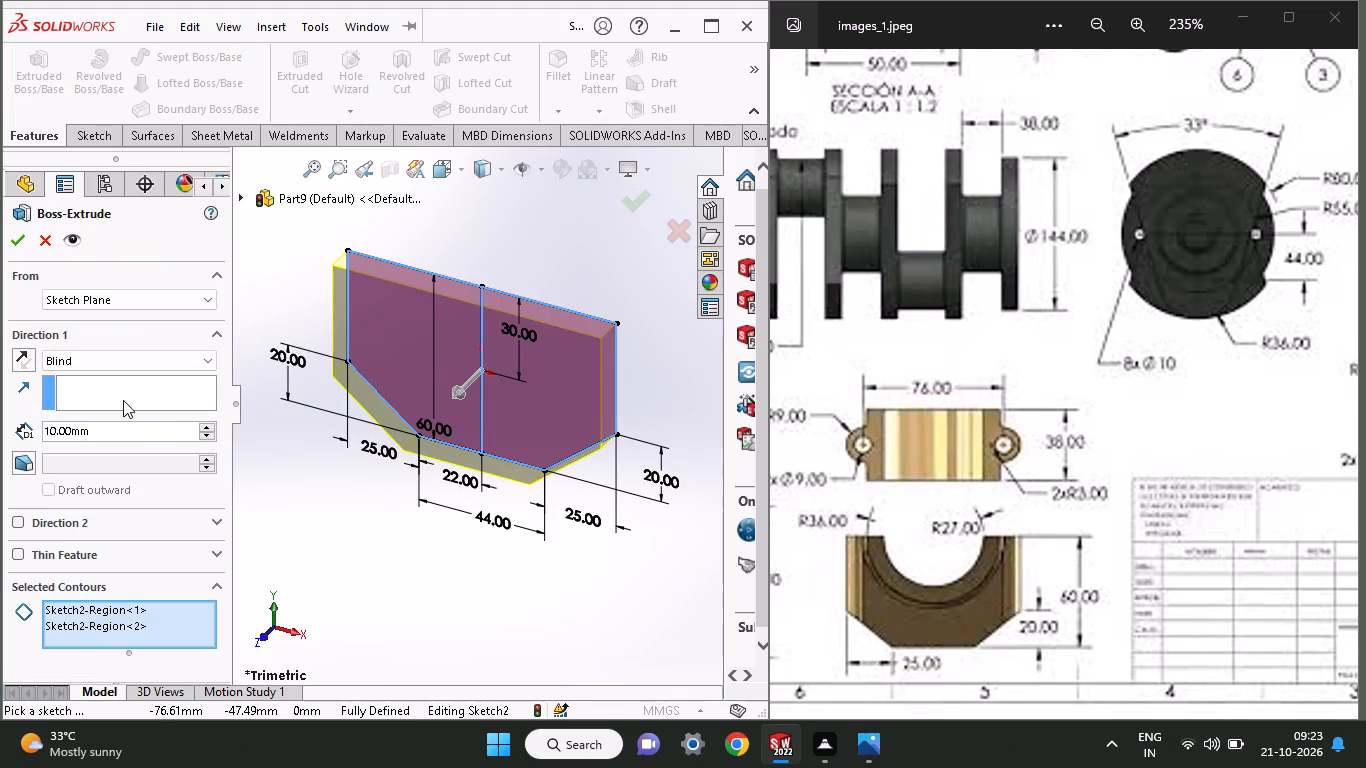
{"action": "left_click", "coordinate": [113, 363]}
{"action": "left_click", "coordinate": [124, 454]}
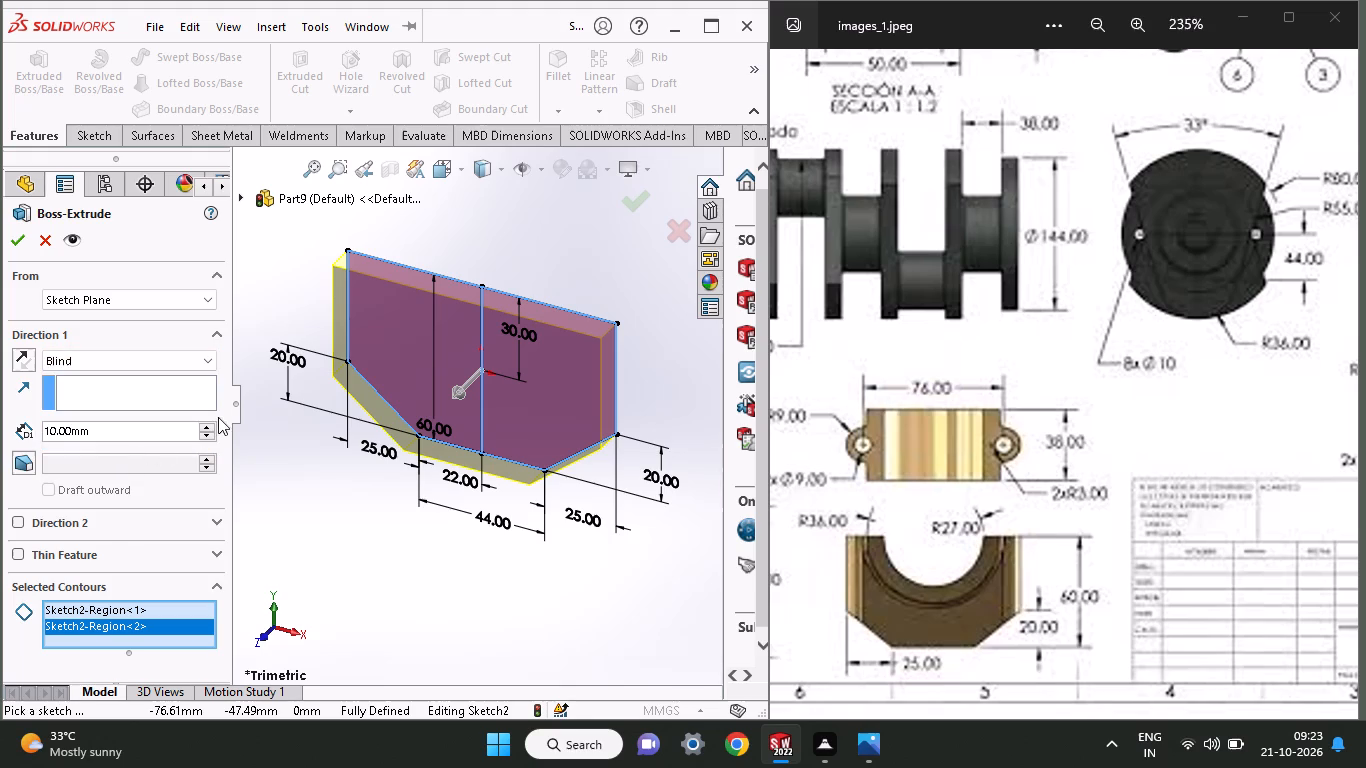
{"action": "left_click", "coordinate": [118, 359]}
{"action": "left_click", "coordinate": [121, 450]}
{"action": "left_click", "coordinate": [117, 446]}
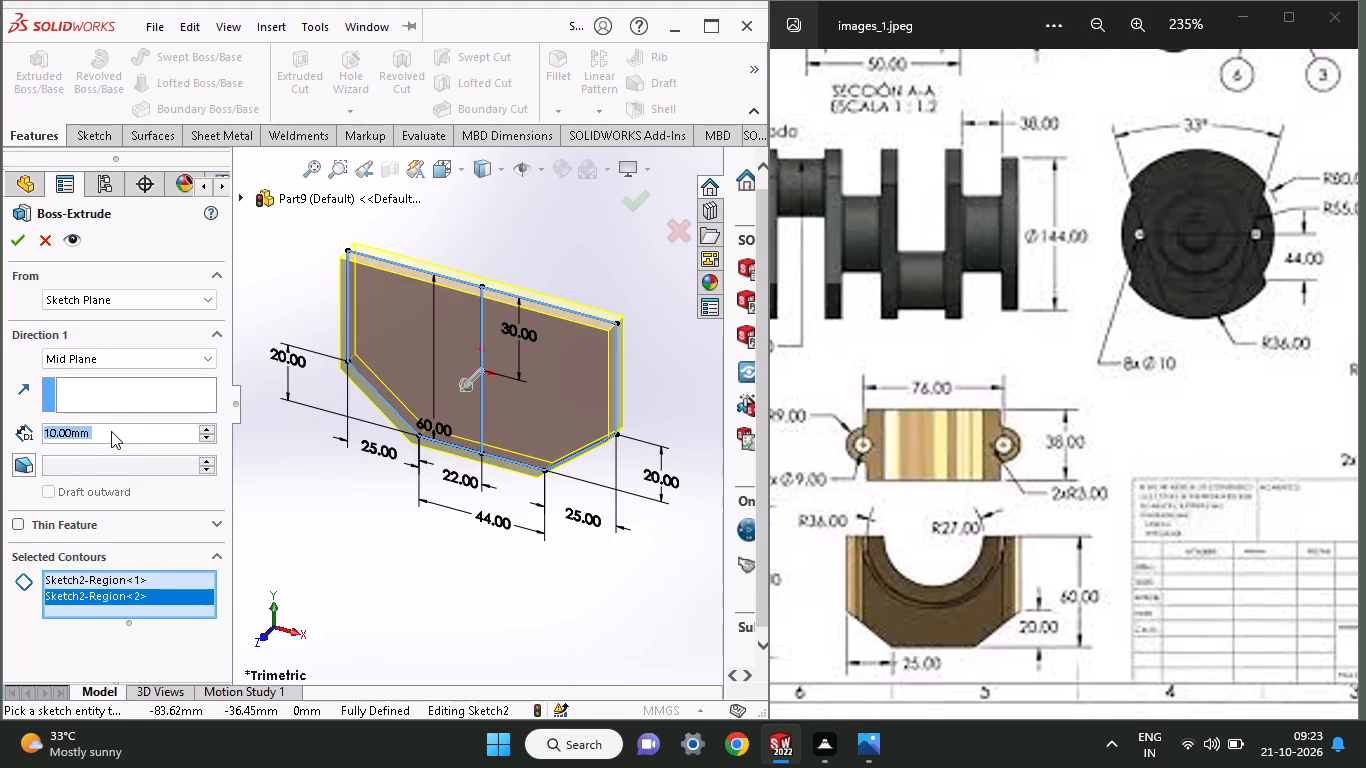
{"action": "type", "text": "38"}
{"action": "key", "text": "Return"}
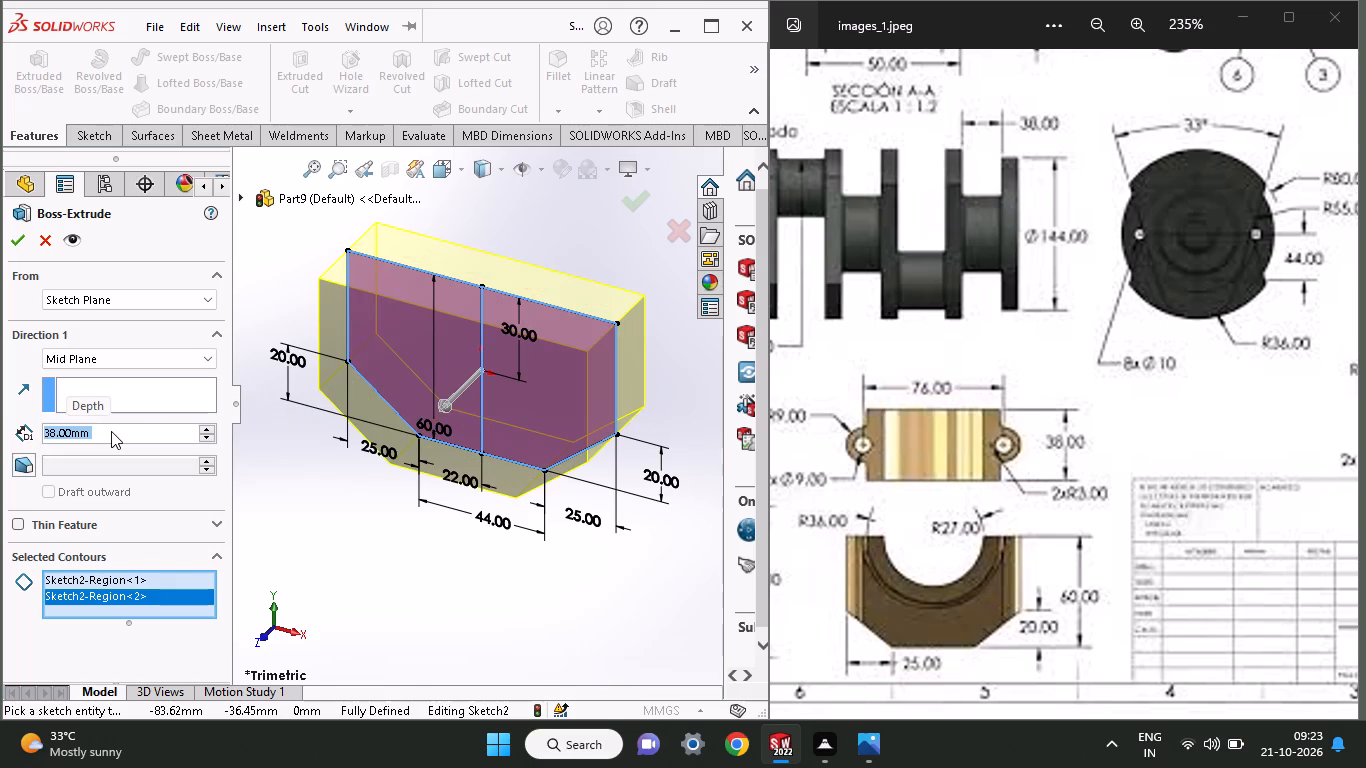
{"action": "left_click", "coordinate": [12, 242]}
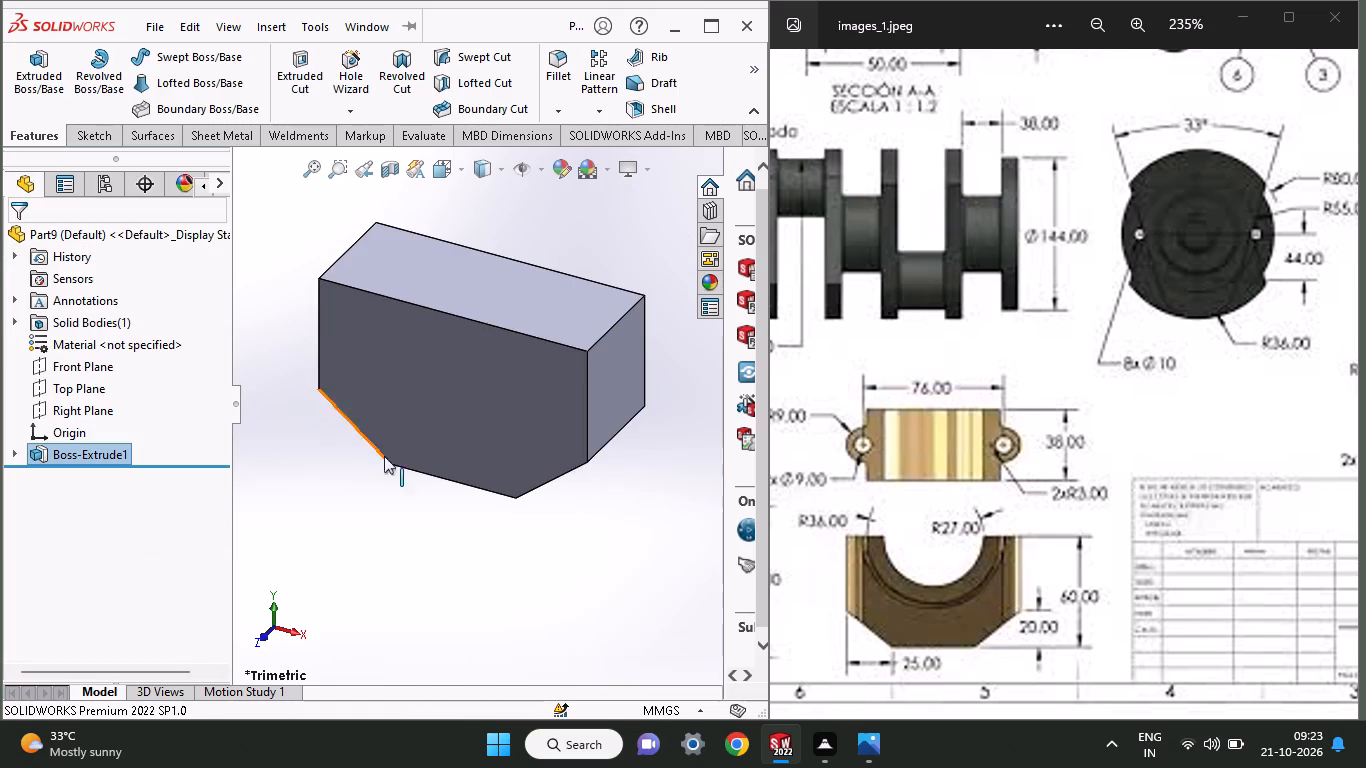
Start a sketch on the block's flat top face and draw a horizontal line about 11 mm long inward from the right edge's midpoint.
{"action": "middle_click", "coordinate": [404, 461]}
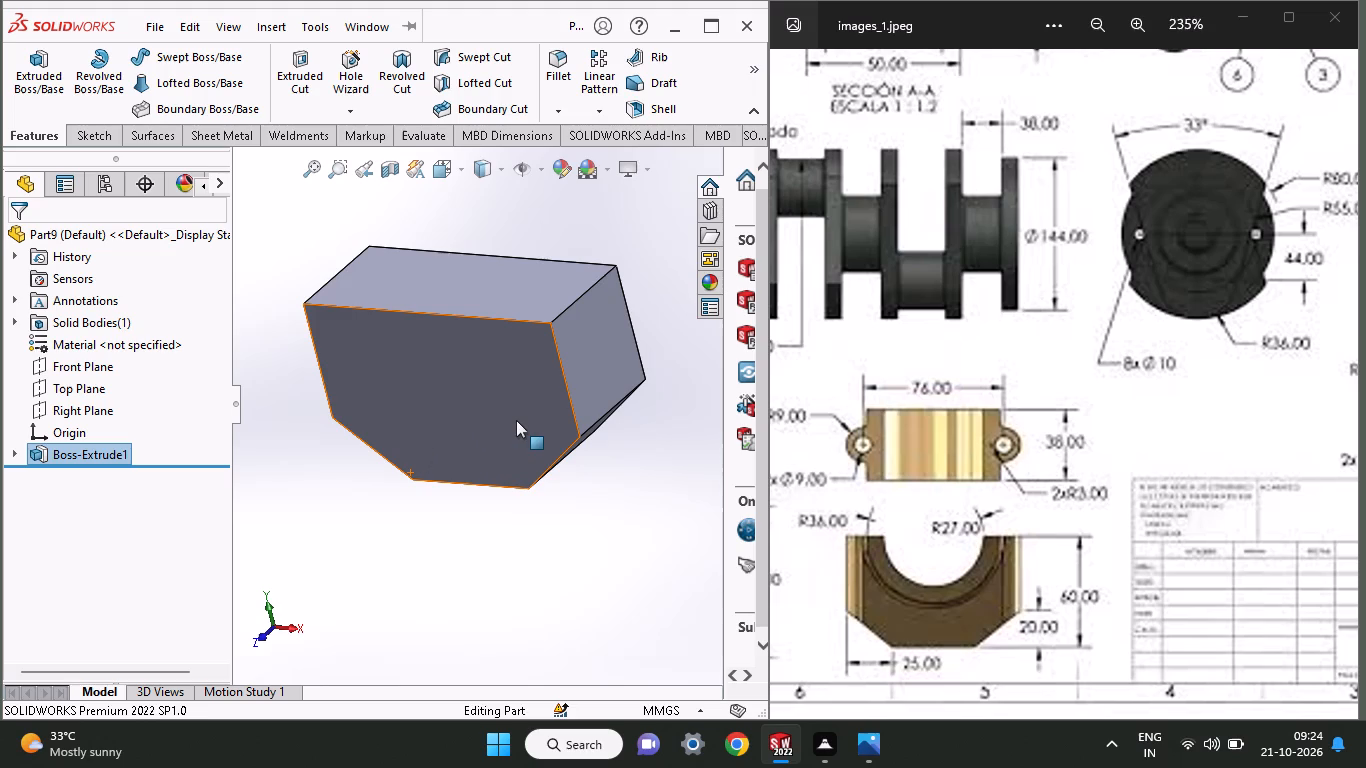
{"action": "middle_click_drag", "start_coordinate": [516, 420], "coordinate": [529, 403]}
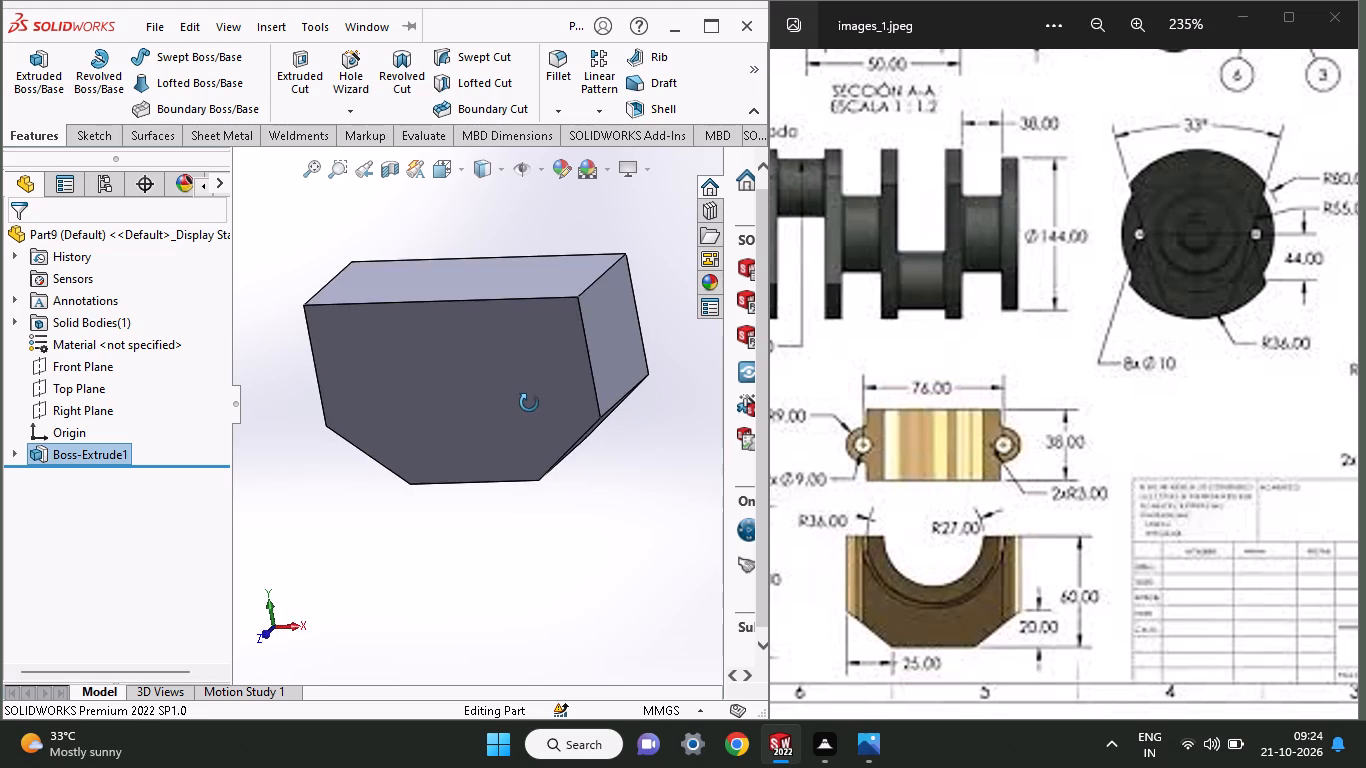
{"action": "middle_click_drag", "start_coordinate": [529, 403], "coordinate": [547, 421]}
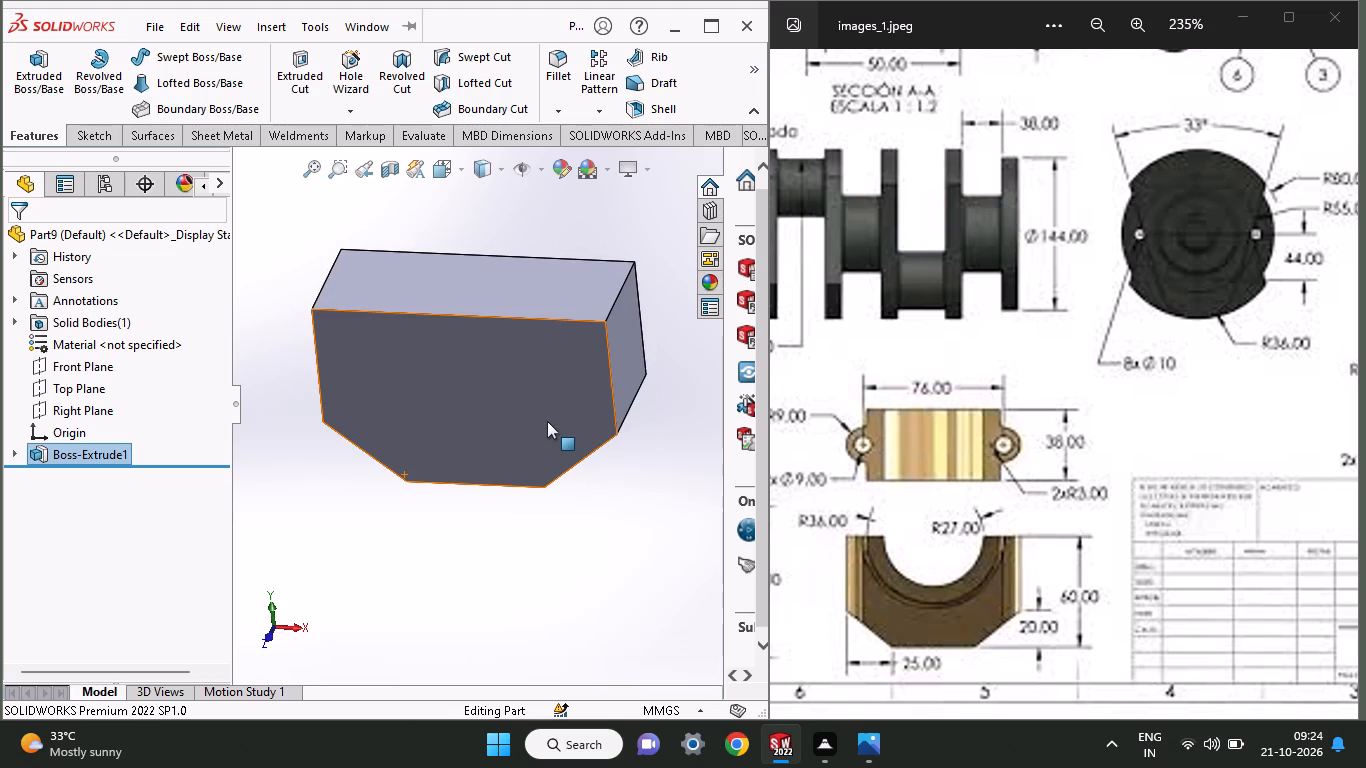
{"action": "middle_click_drag", "start_coordinate": [547, 421], "coordinate": [560, 382]}
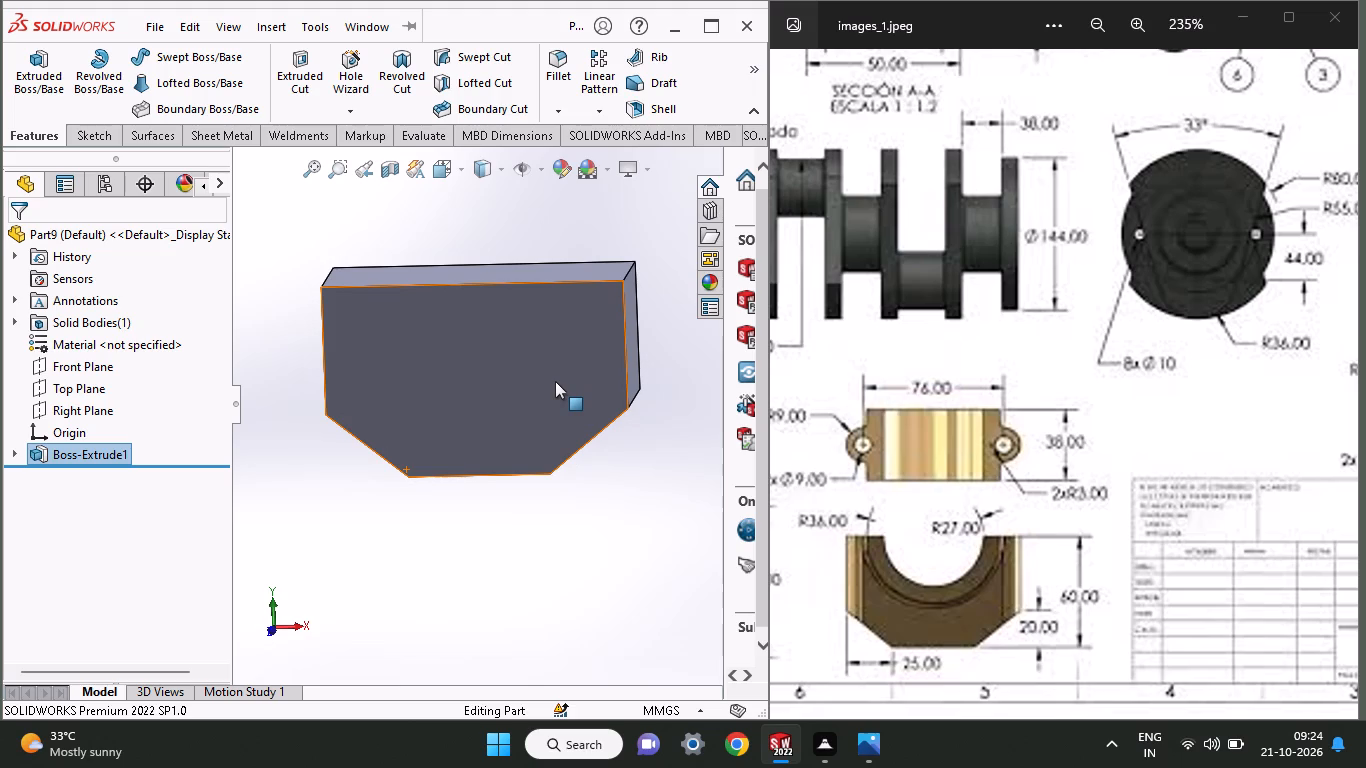
{"action": "middle_click_drag", "start_coordinate": [555, 381], "coordinate": [549, 472]}
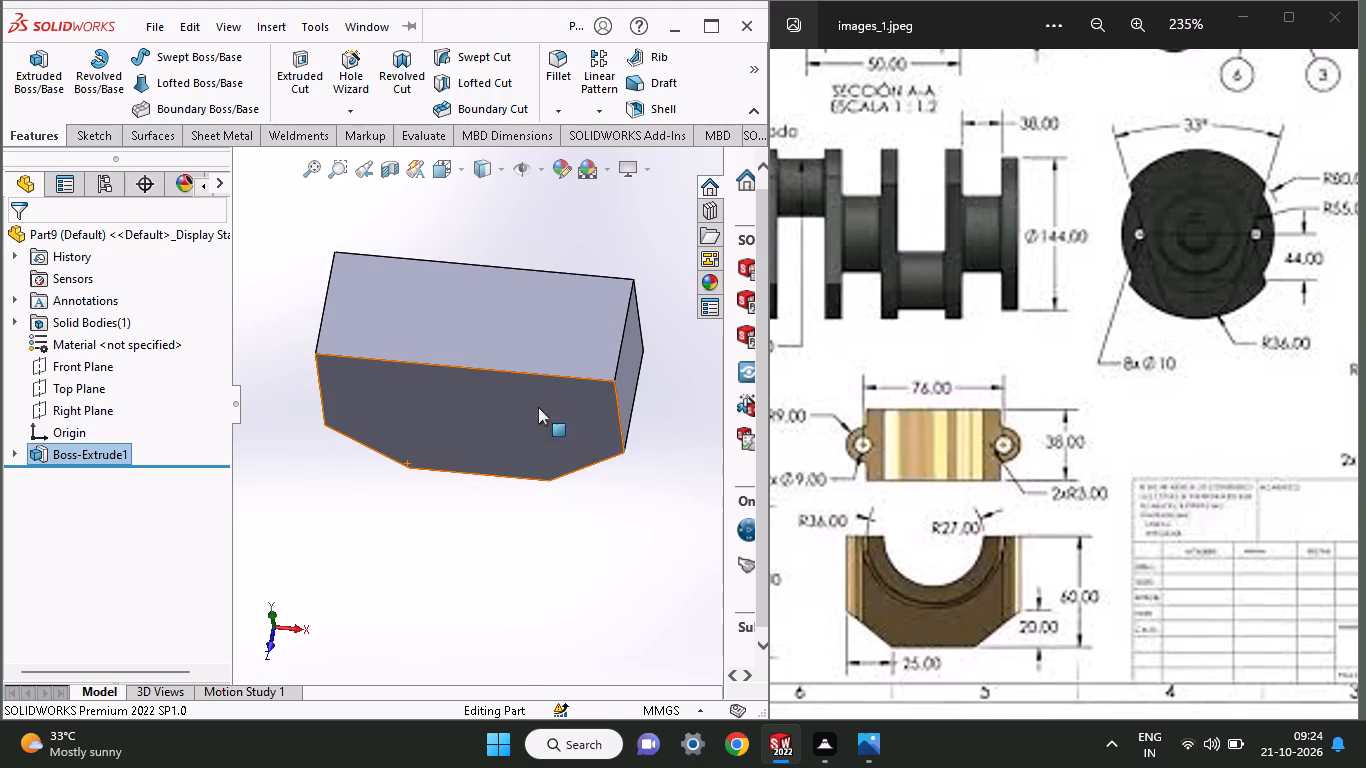
{"action": "left_click", "coordinate": [539, 343]}
{"action": "left_click", "coordinate": [631, 293]}
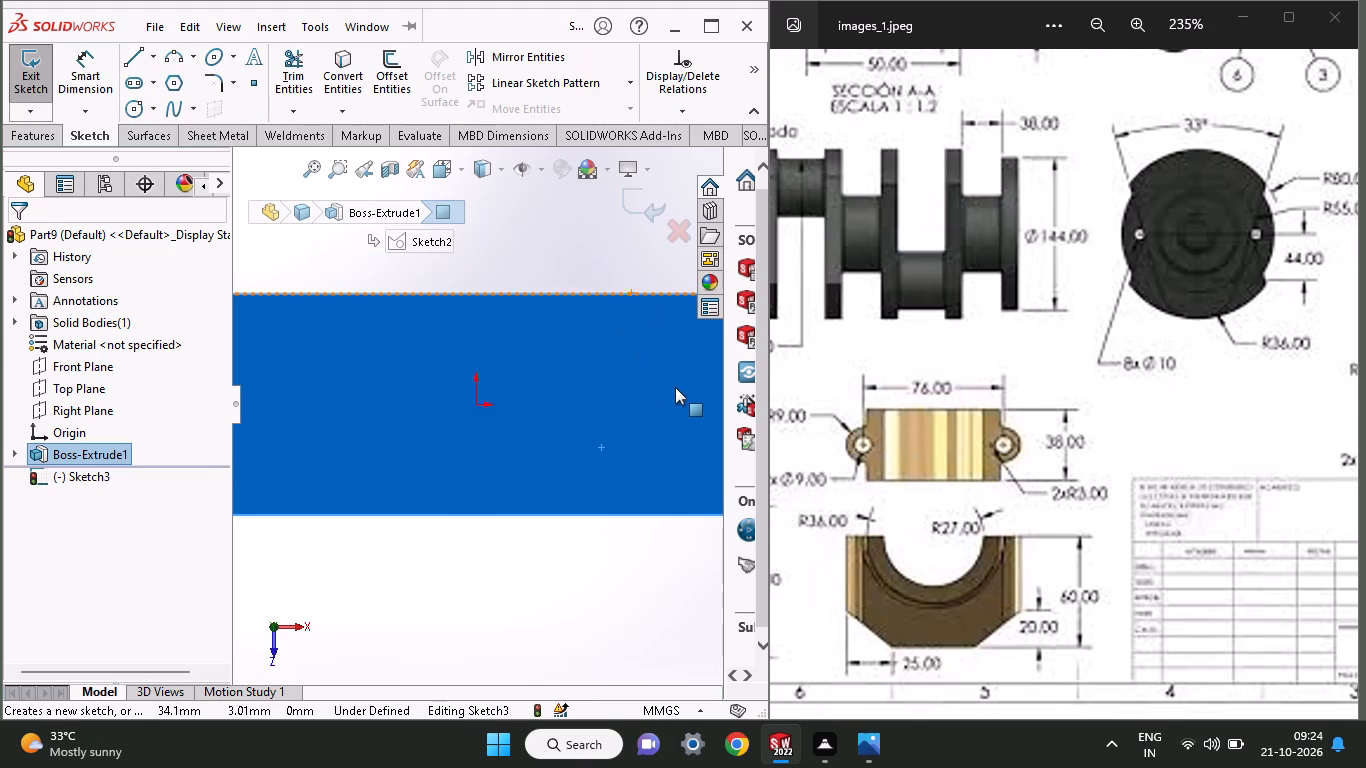
{"action": "scroll", "coordinate": [675, 387], "scroll_direction": "up", "scroll_amount": 2, "text": "ctrl"}
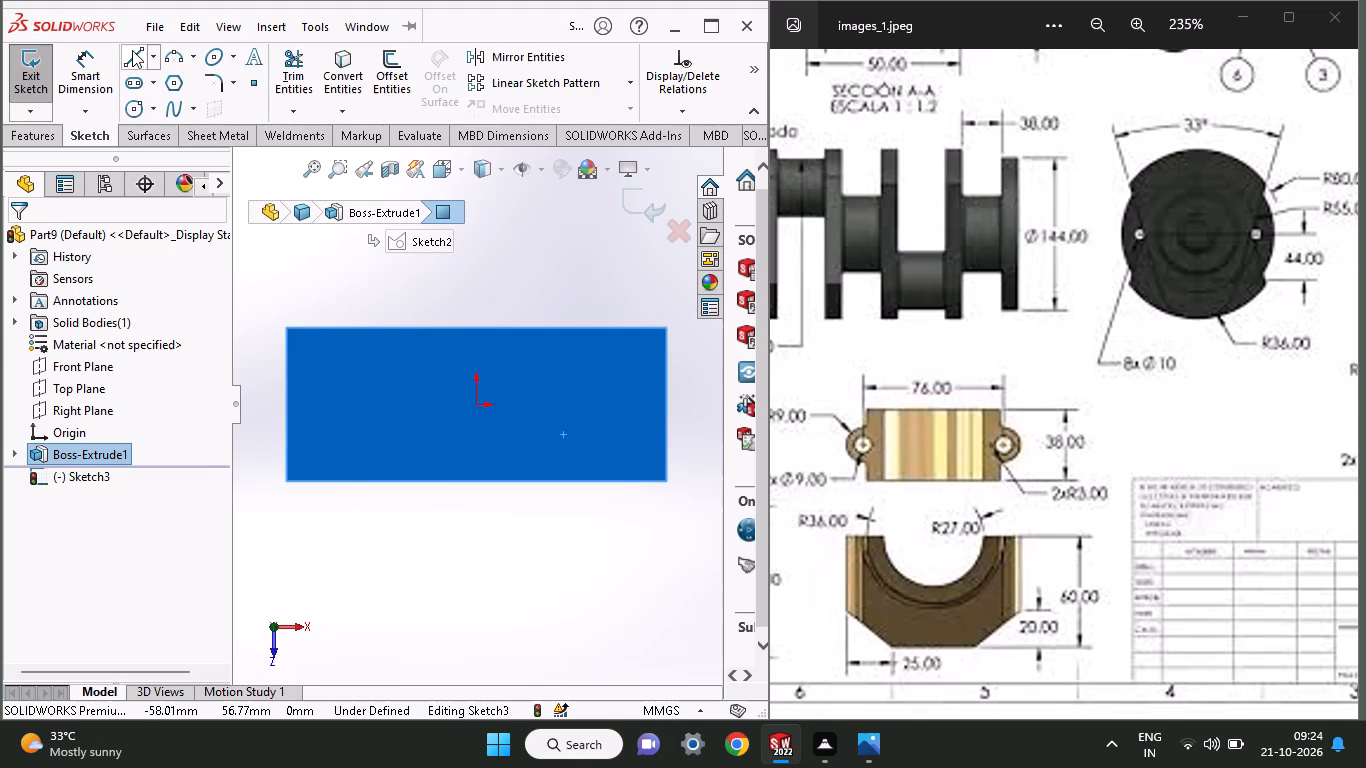
{"action": "left_click", "coordinate": [132, 51]}
{"action": "left_click", "coordinate": [664, 405]}
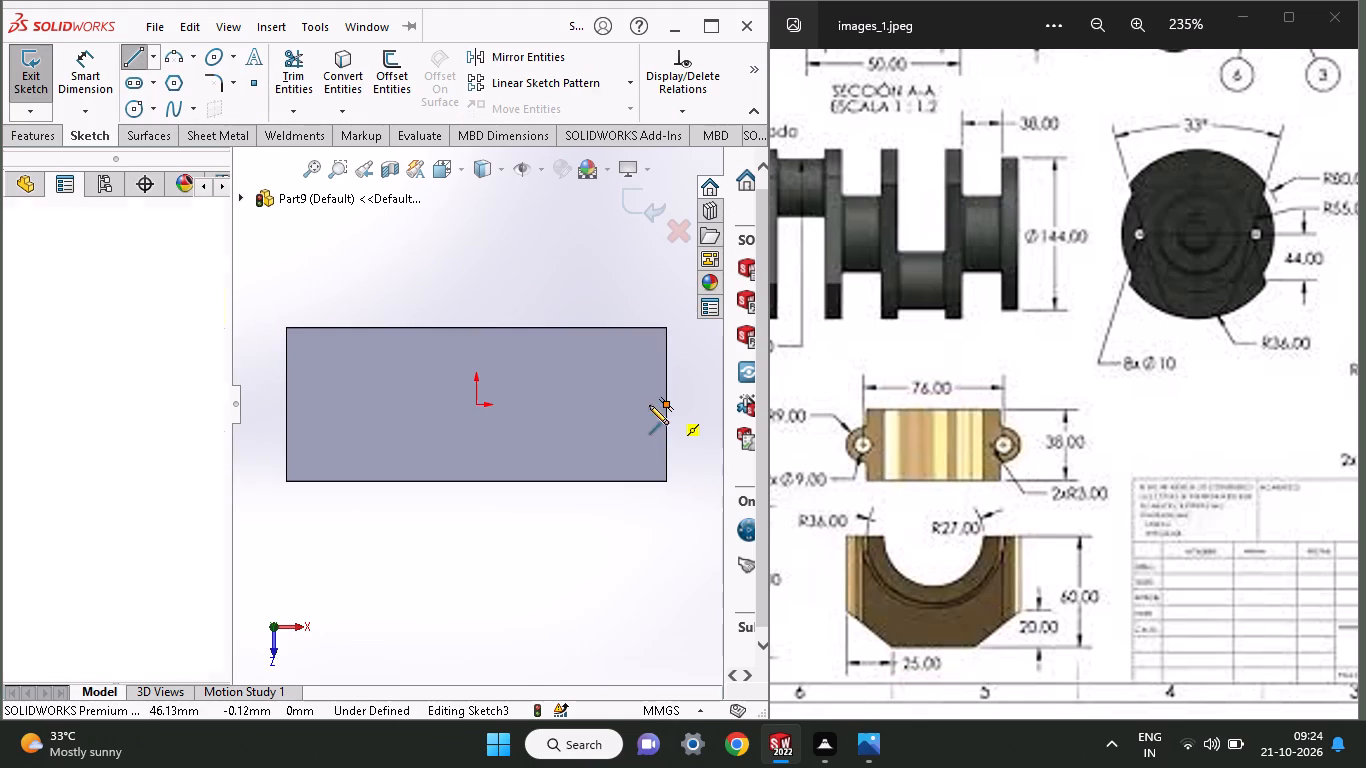
{"action": "left_click", "coordinate": [621, 403]}
{"action": "right_click", "coordinate": [510, 297]}
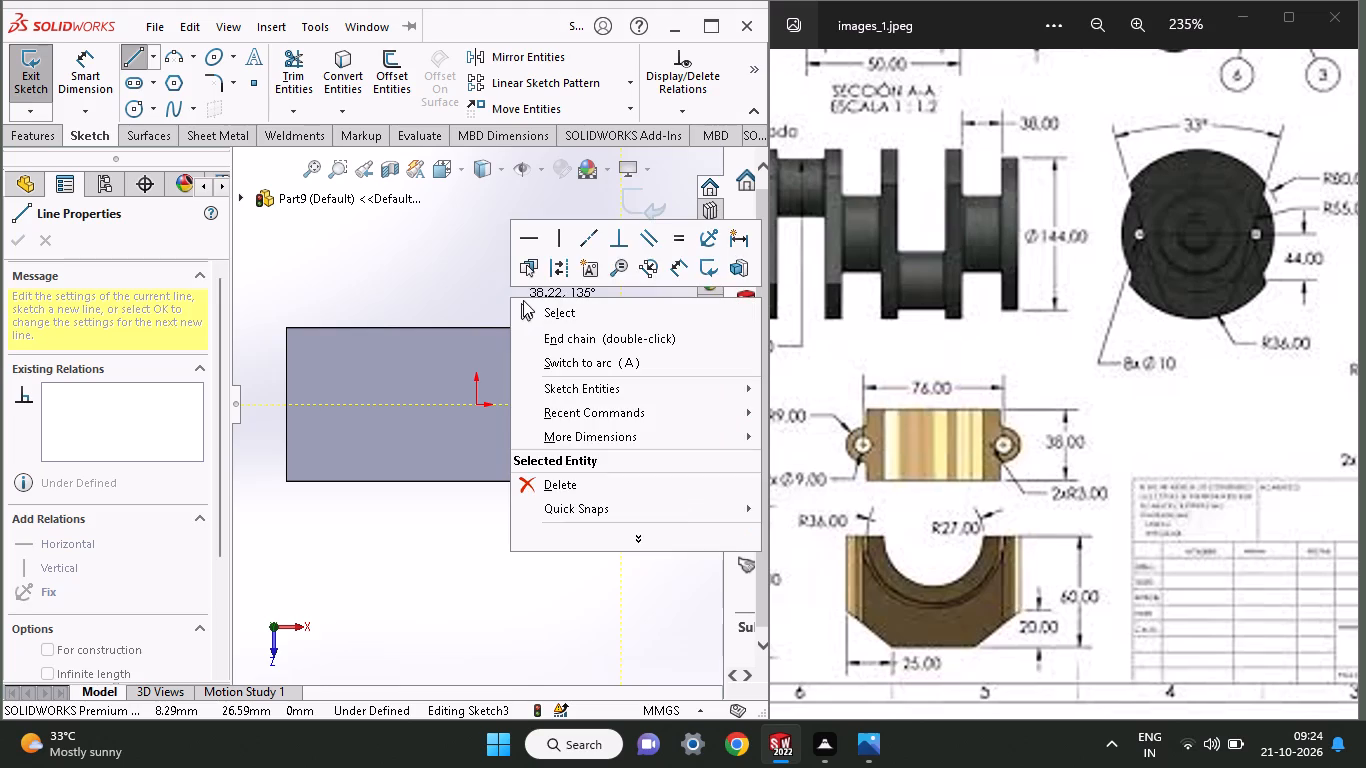
{"action": "left_click", "coordinate": [525, 309]}
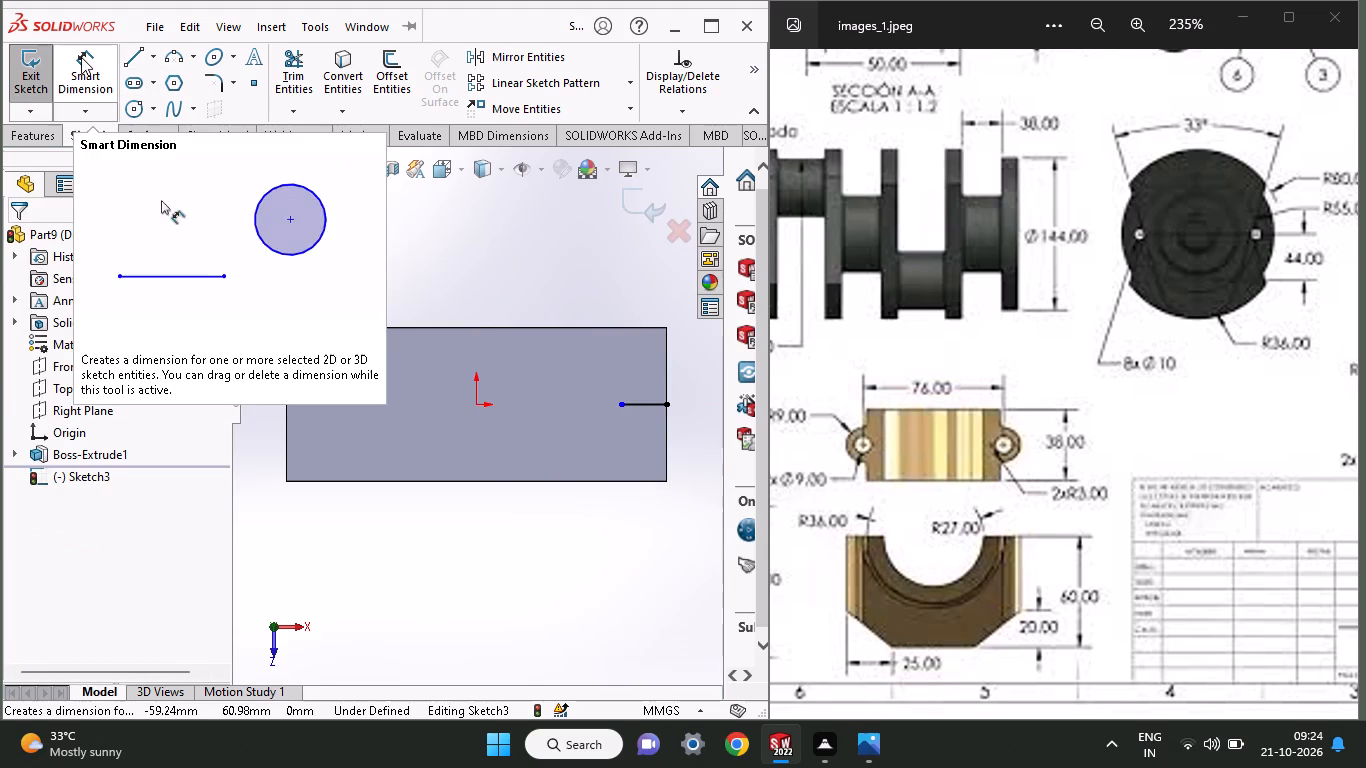
Dimension the short horizontal line's length as 9 mm.
{"action": "left_click", "coordinate": [85, 60]}
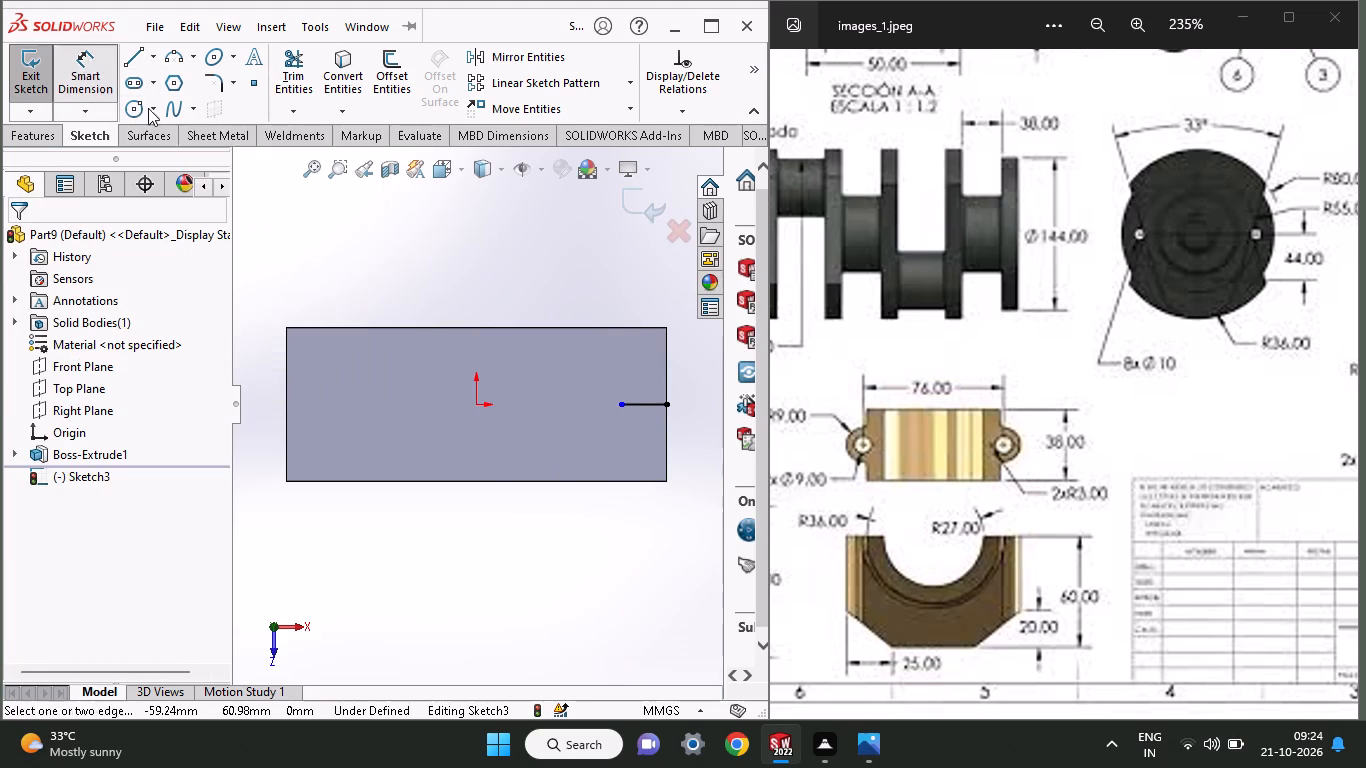
{"action": "left_click", "coordinate": [644, 410]}
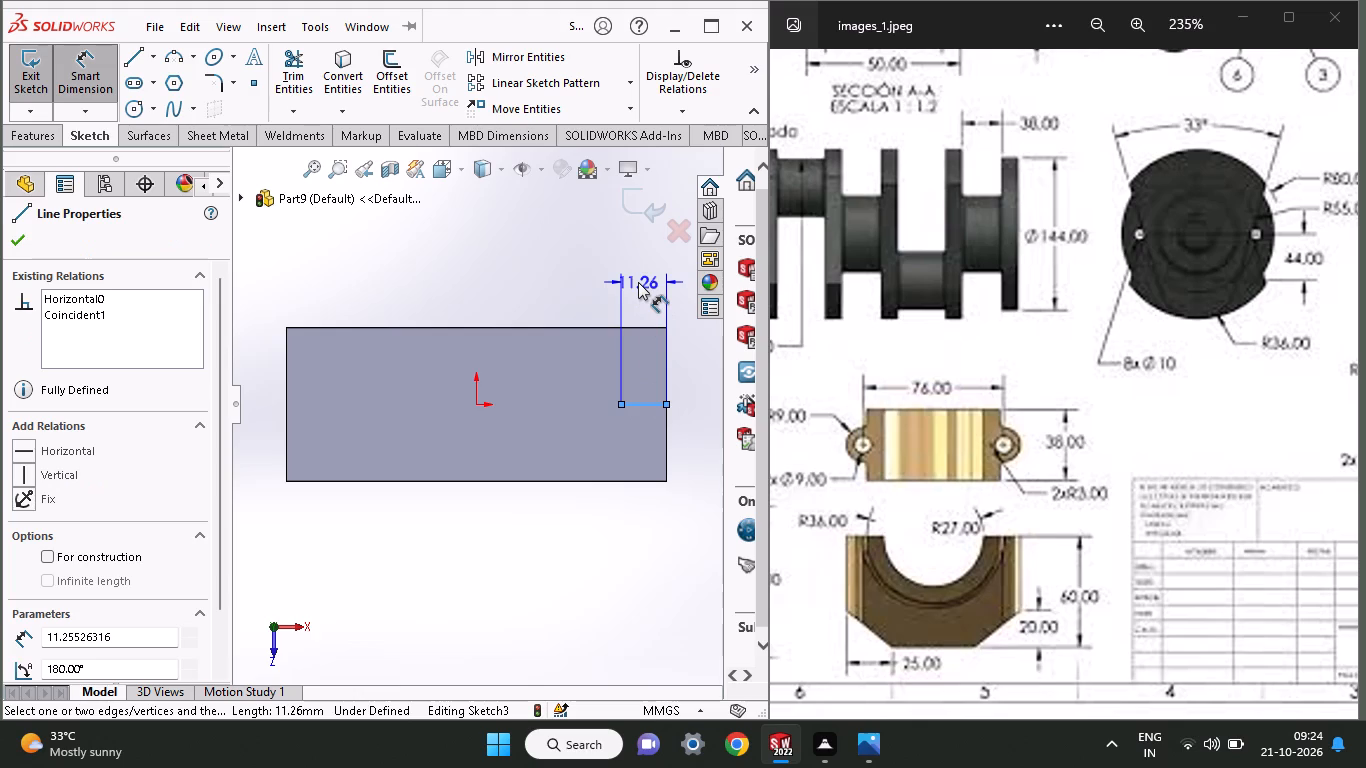
{"action": "left_click", "coordinate": [638, 282]}
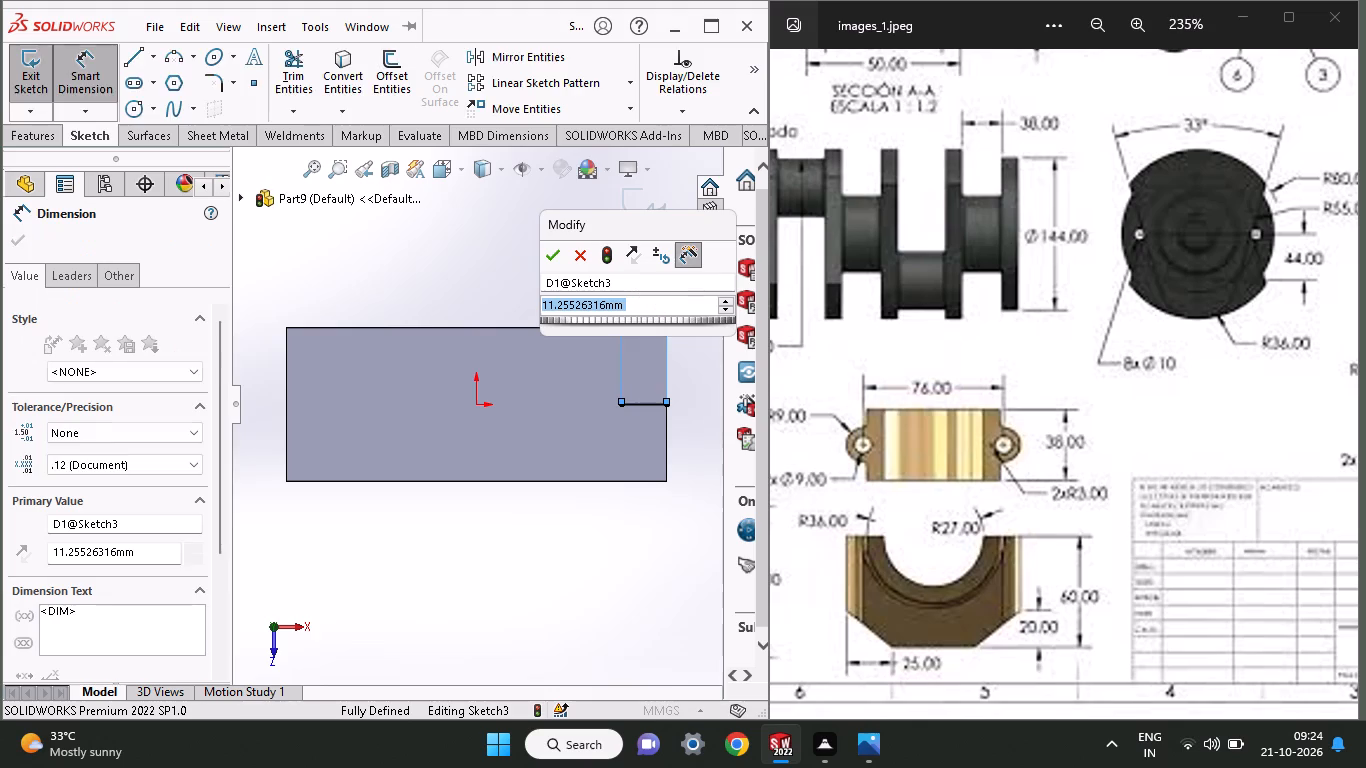
{"action": "key", "text": "9"}
{"action": "key", "text": "Return"}
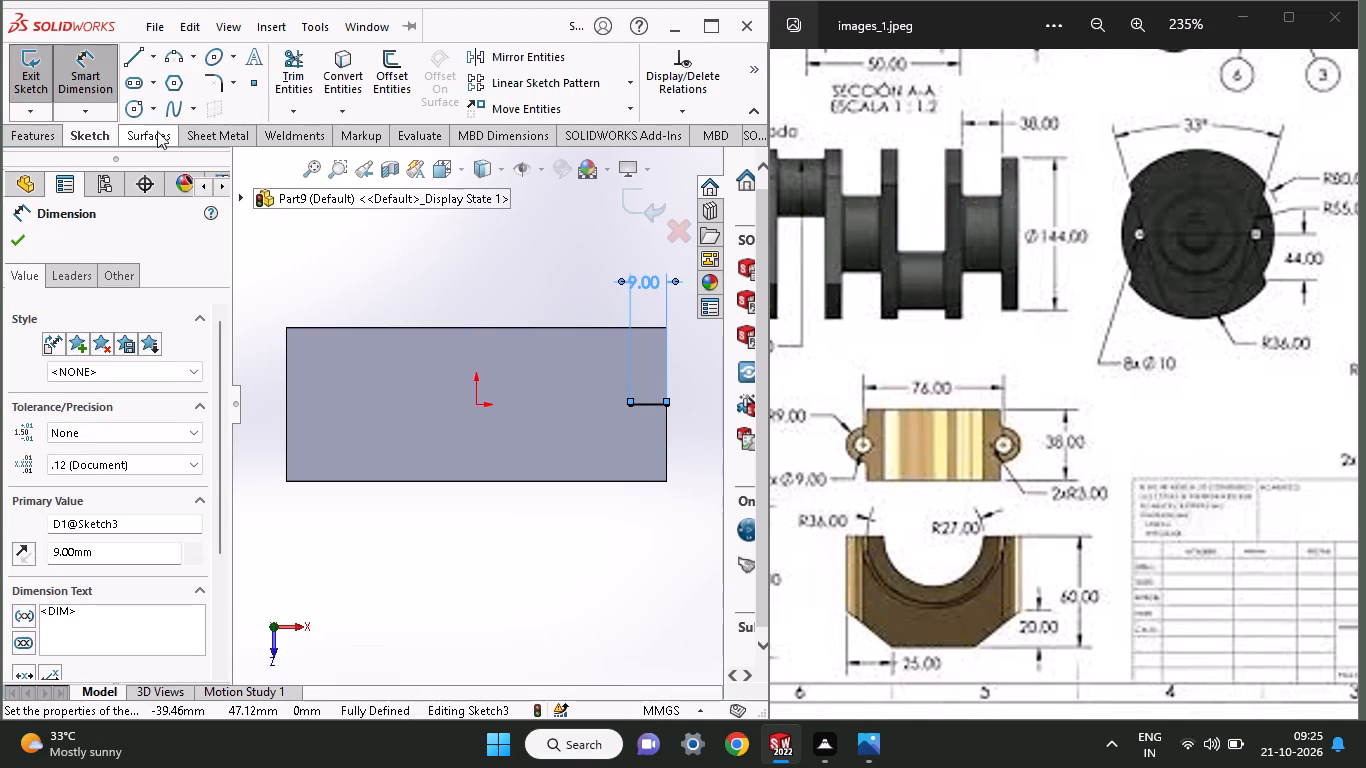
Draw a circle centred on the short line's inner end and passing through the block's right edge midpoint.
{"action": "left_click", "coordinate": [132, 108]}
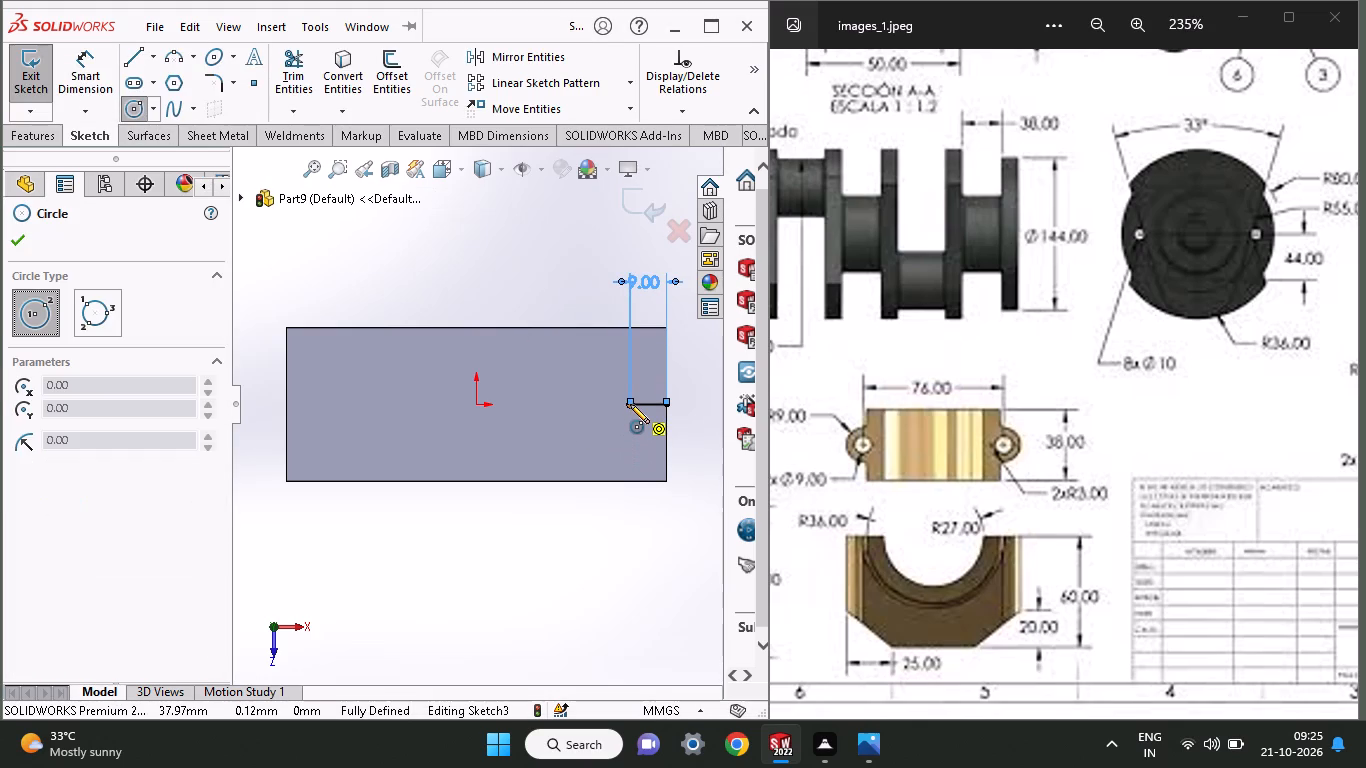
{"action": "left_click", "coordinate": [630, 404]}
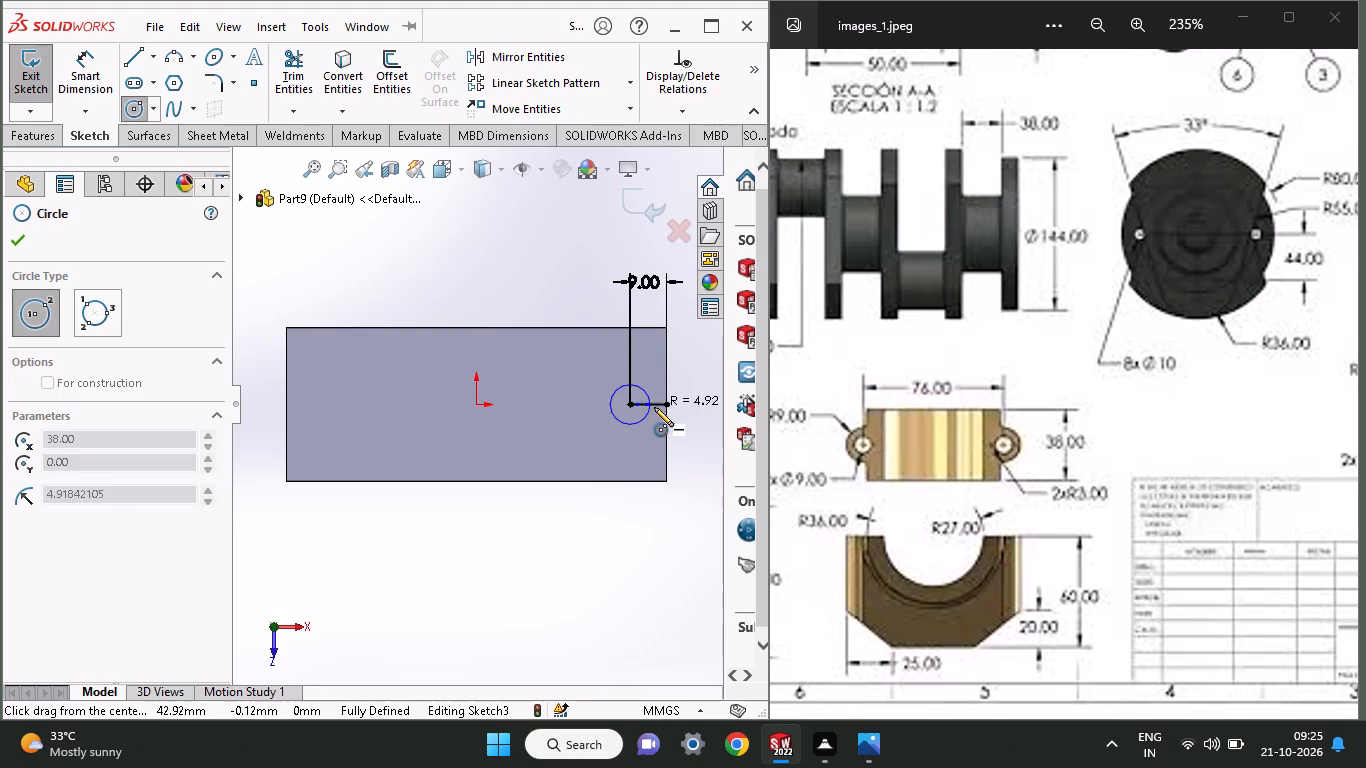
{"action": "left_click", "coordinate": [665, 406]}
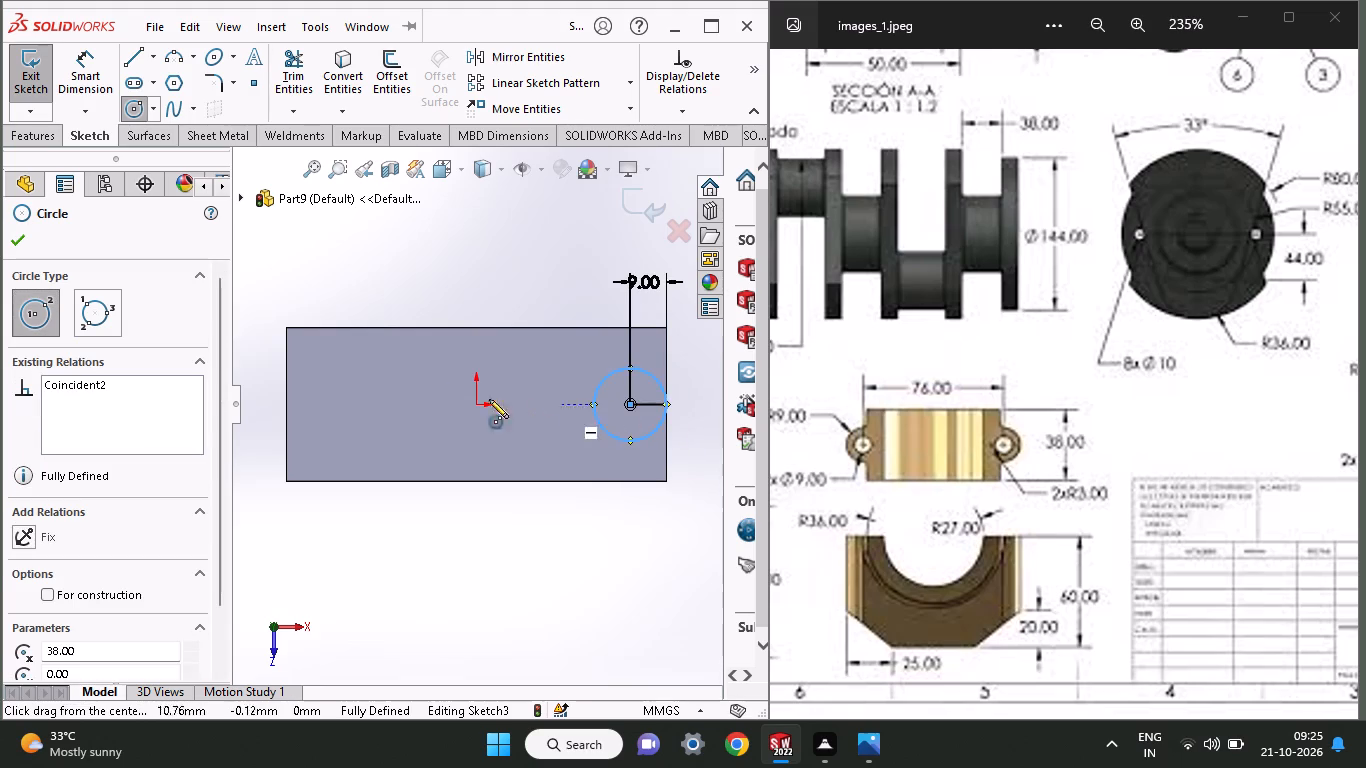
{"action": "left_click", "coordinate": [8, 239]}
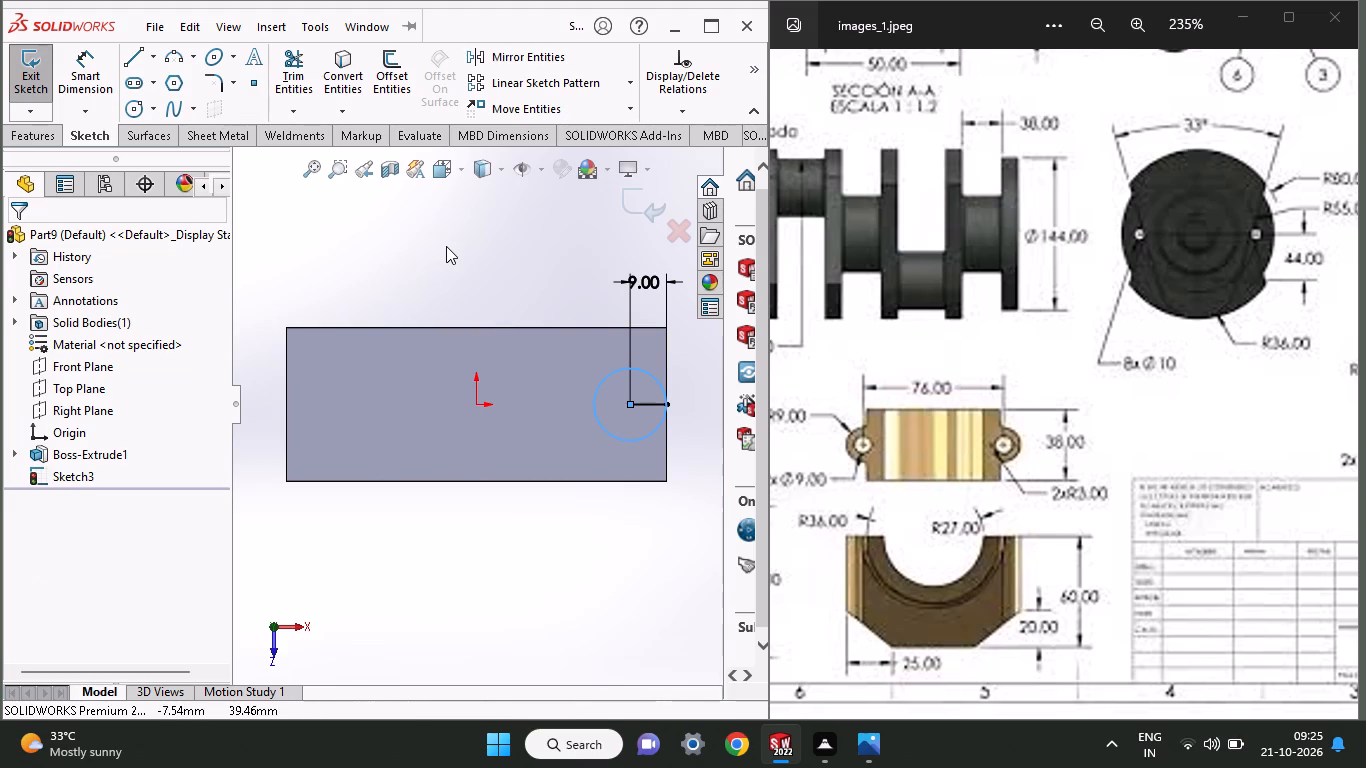
Undo the circle, the 9 mm dimension, the short horizontal line and the top-face sketch.
{"action": "key", "text": "ctrl+z"}
{"action": "key", "text": "ctrl+z"}
{"action": "key", "text": "ctrl+z"}
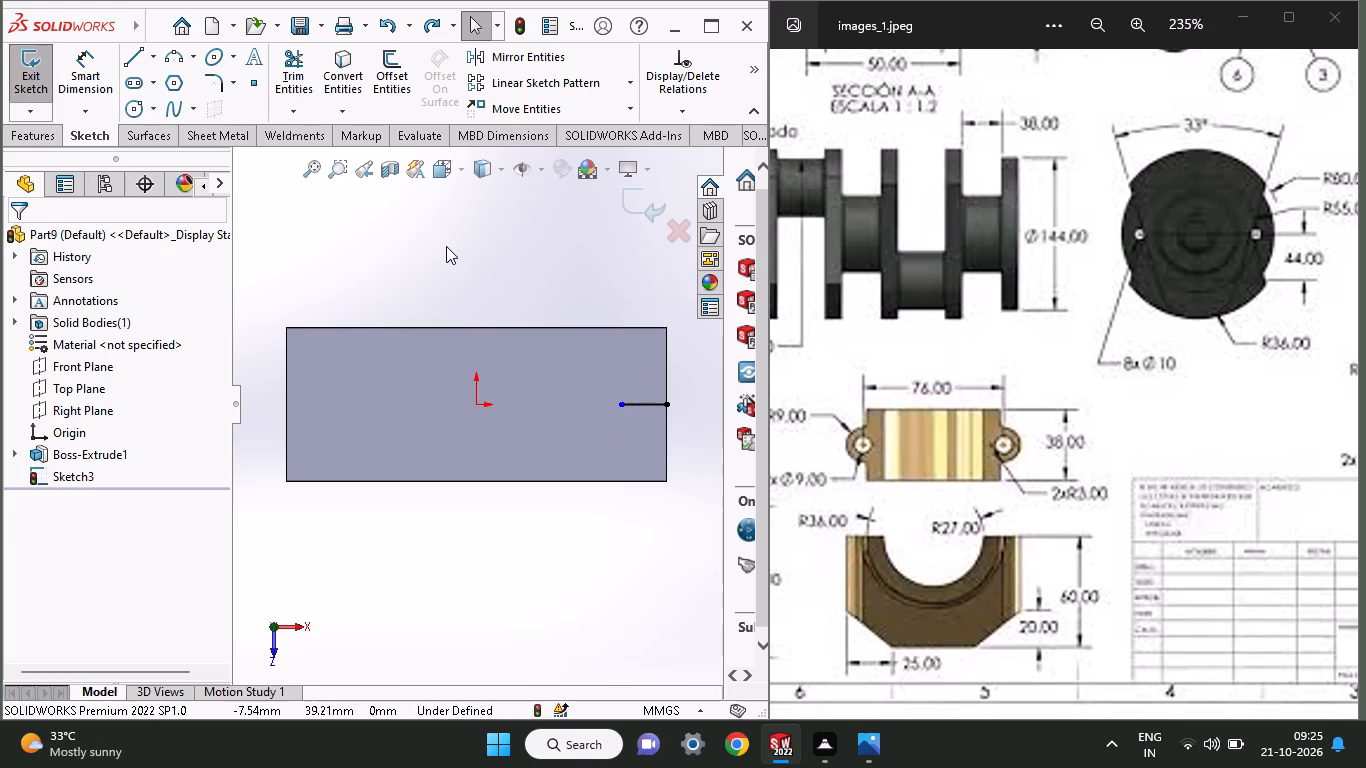
{"action": "key", "text": "ctrl+z"}
{"action": "key", "text": "ctrl+z"}
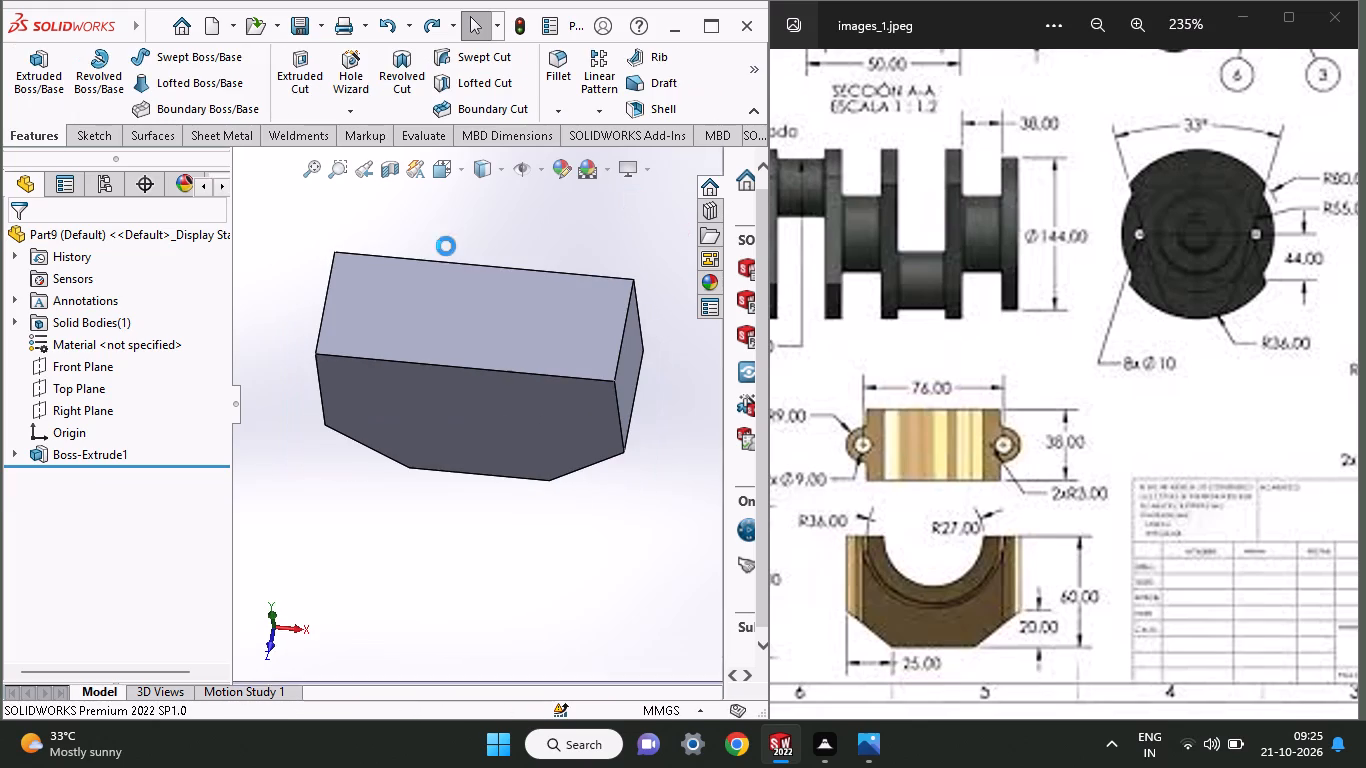
Undo the 38 mm extrusion of the cap profile to return to its front sketch.
{"action": "key", "text": "ctrl+z"}
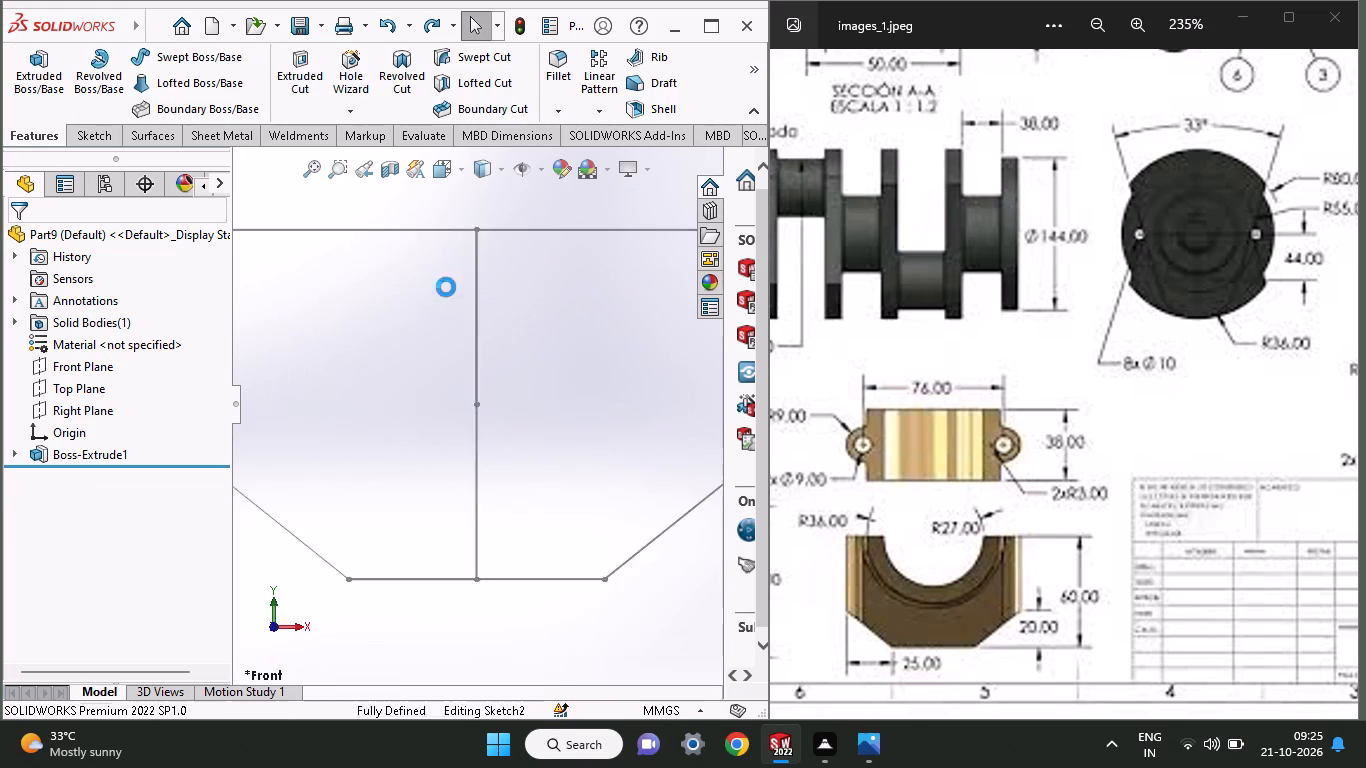
{"action": "key", "text": "ctrl+z"}
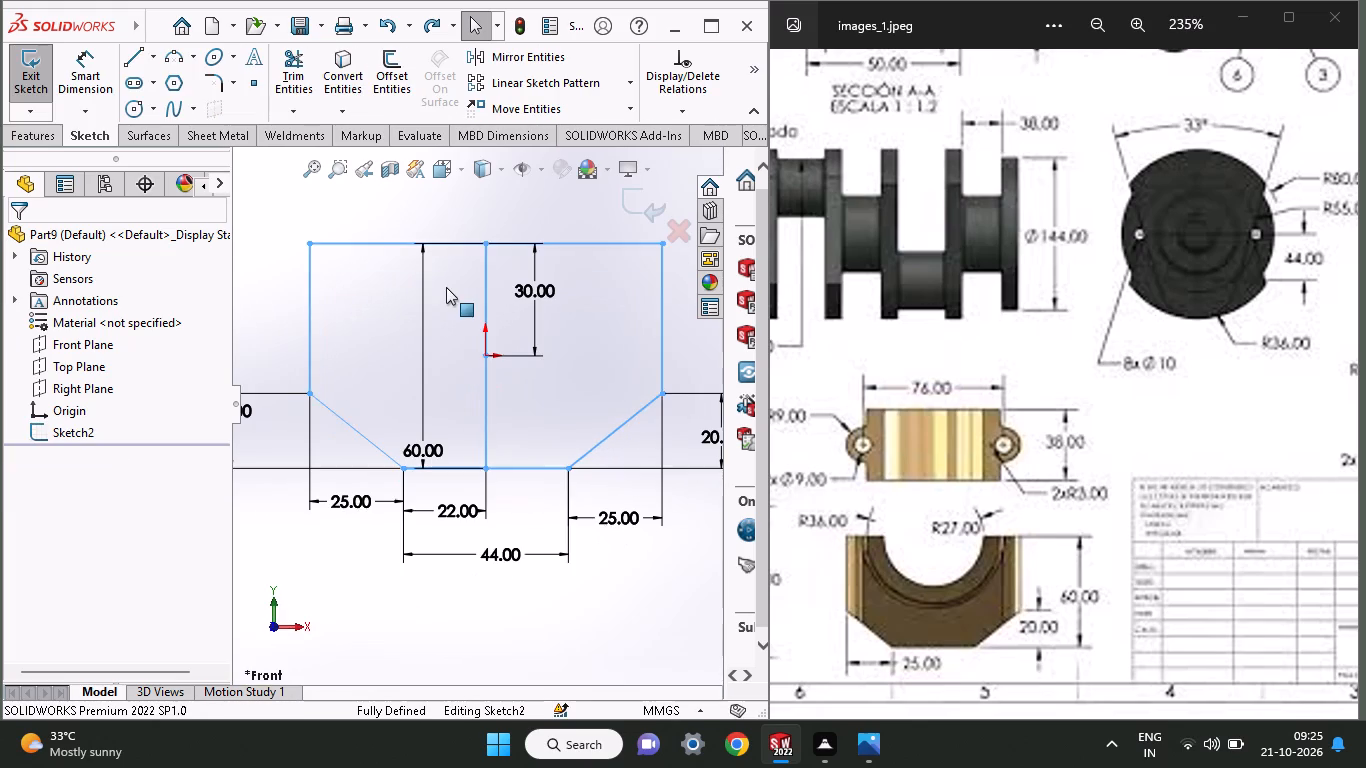
Undo the cap profile's 22 mm and 44 mm base dimensions and its left-side dimensions, vertical line and top line, back to the left sloped line.
{"action": "key", "text": "ctrl+z"}
{"action": "key", "text": "ctrl+z"}
{"action": "key", "text": "ctrl+z"}
{"action": "key", "text": "ctrl+z"}
{"action": "key", "text": "ctrl+z"}
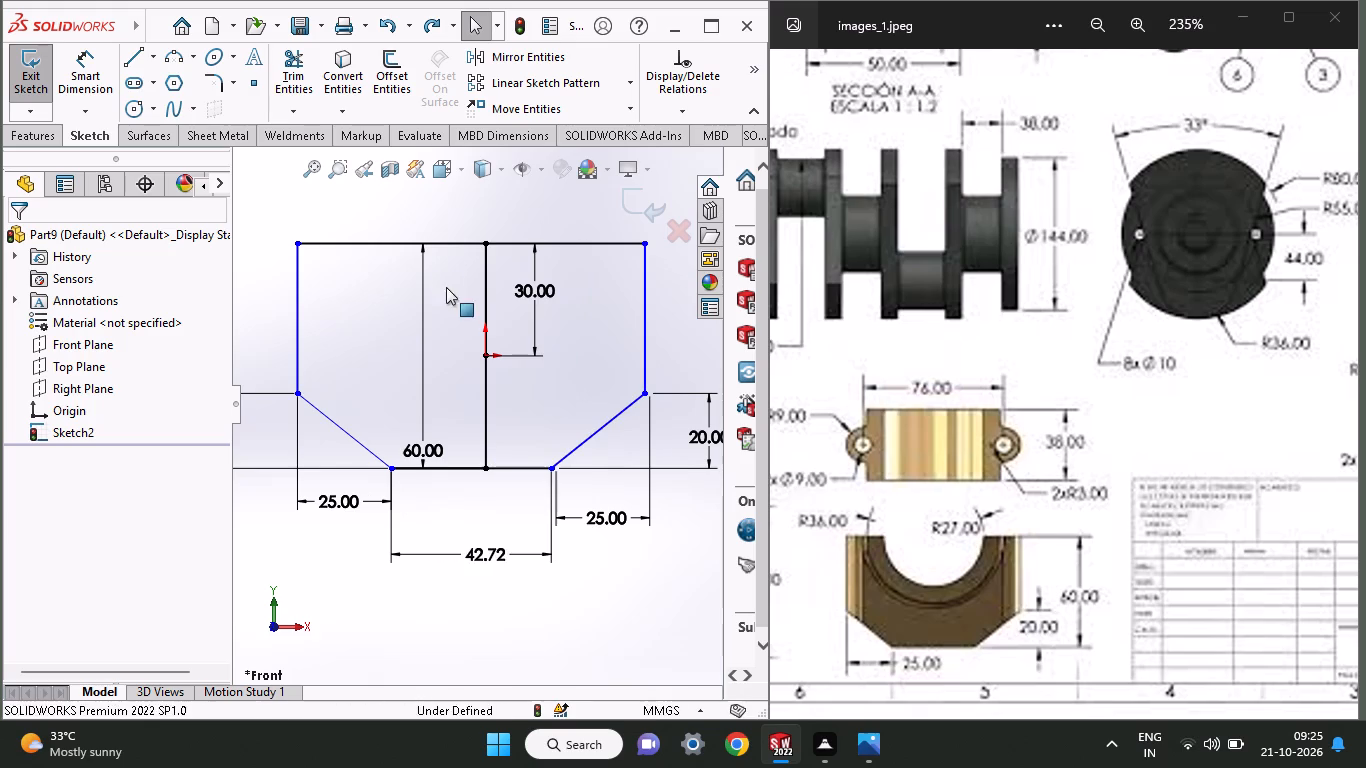
{"action": "key", "text": "ctrl+z"}
{"action": "key", "text": "ctrl+z"}
{"action": "key", "text": "ctrl+z"}
{"action": "key", "text": "ctrl+z"}
{"action": "key", "text": "ctrl+z"}
{"action": "key", "text": "ctrl+z"}
{"action": "key", "text": "ctrl+z"}
{"action": "key", "text": "ctrl+z"}
{"action": "key", "text": "ctrl+z"}
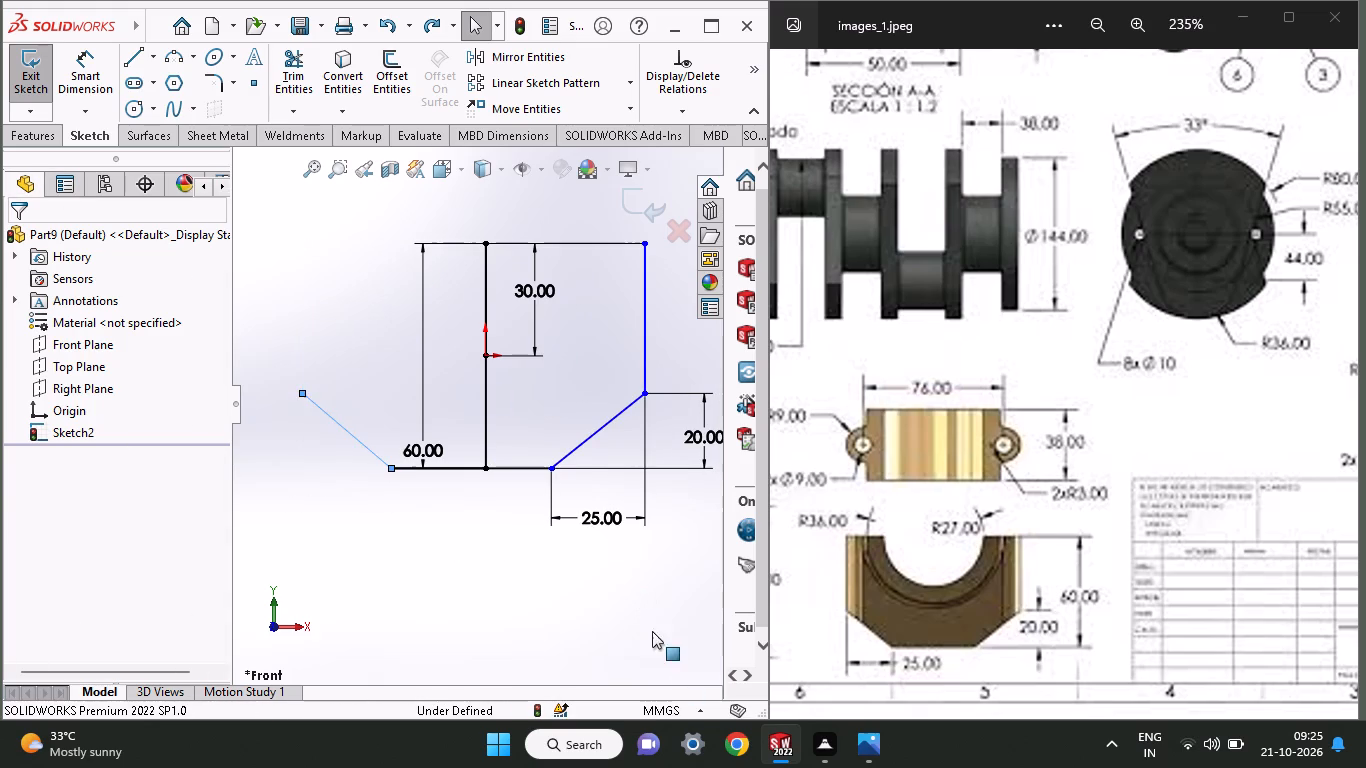
{"action": "key", "text": "ctrl+z"}
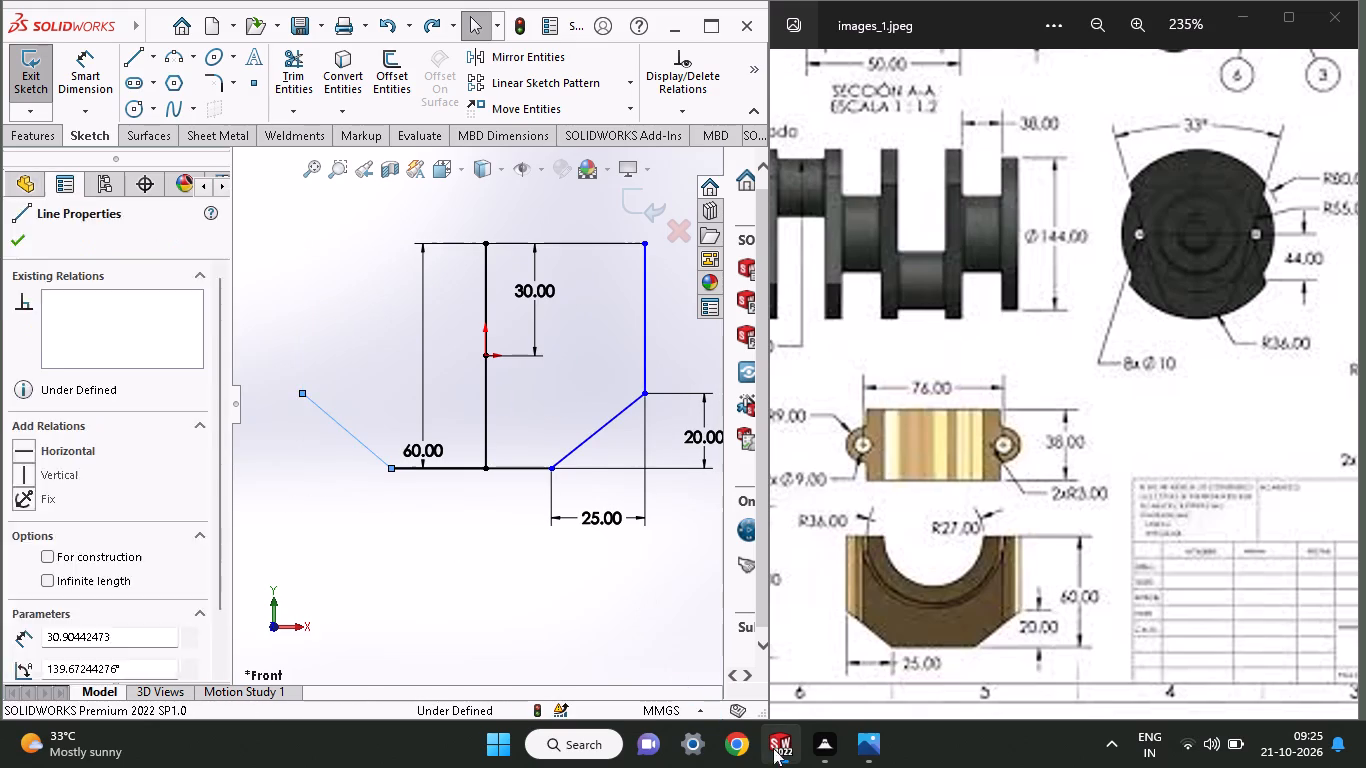
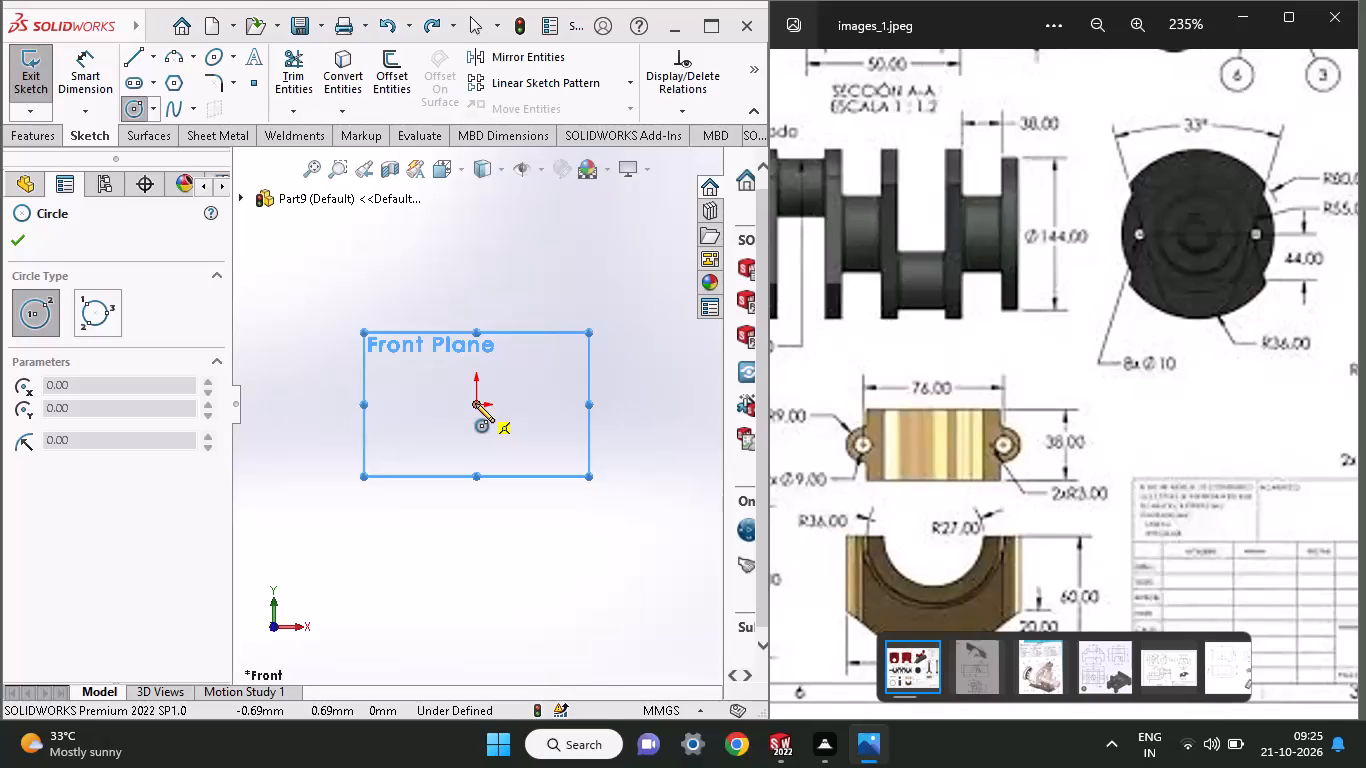
Sketch a circle centred on the origin on the Front Plane and set its diameter to 36+36 (72 mm).
{"action": "left_click", "coordinate": [1046, 457]}
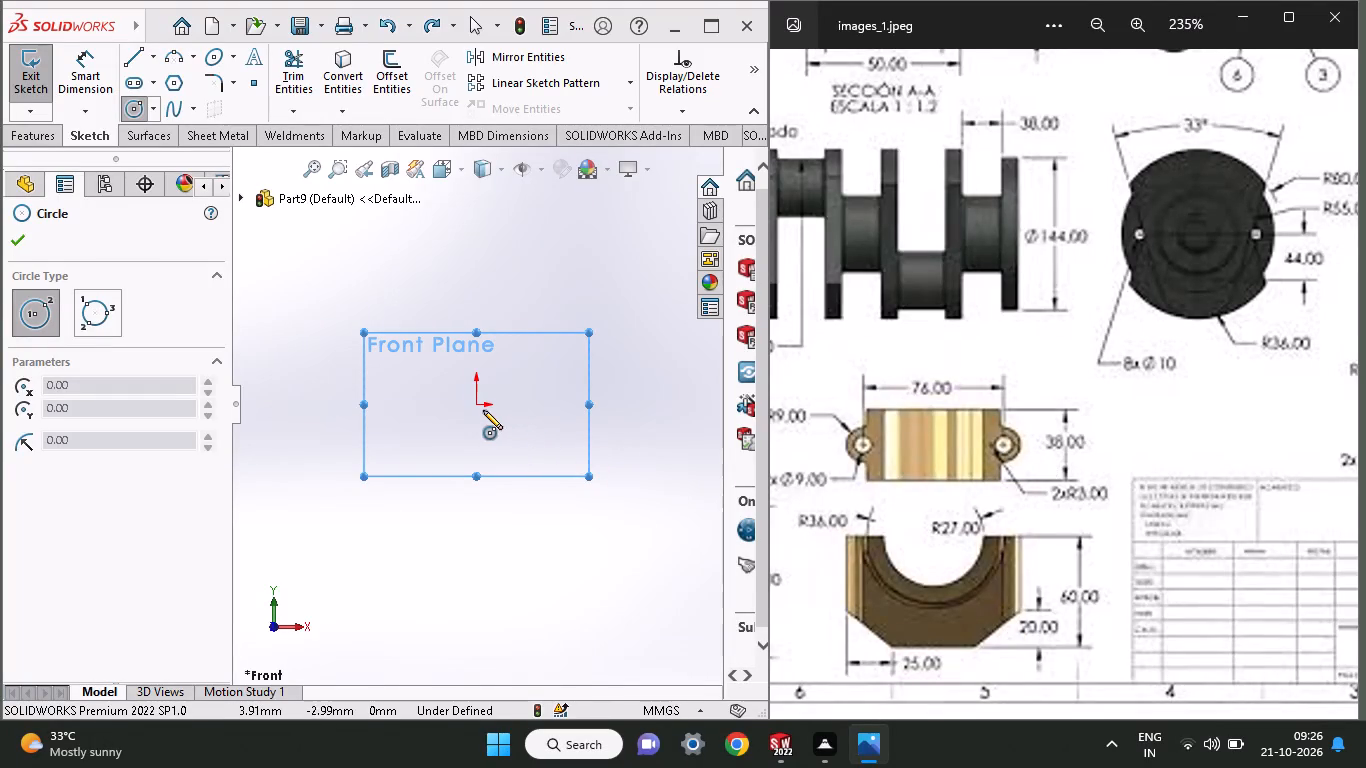
{"action": "left_click", "coordinate": [473, 406]}
{"action": "left_click", "coordinate": [575, 486]}
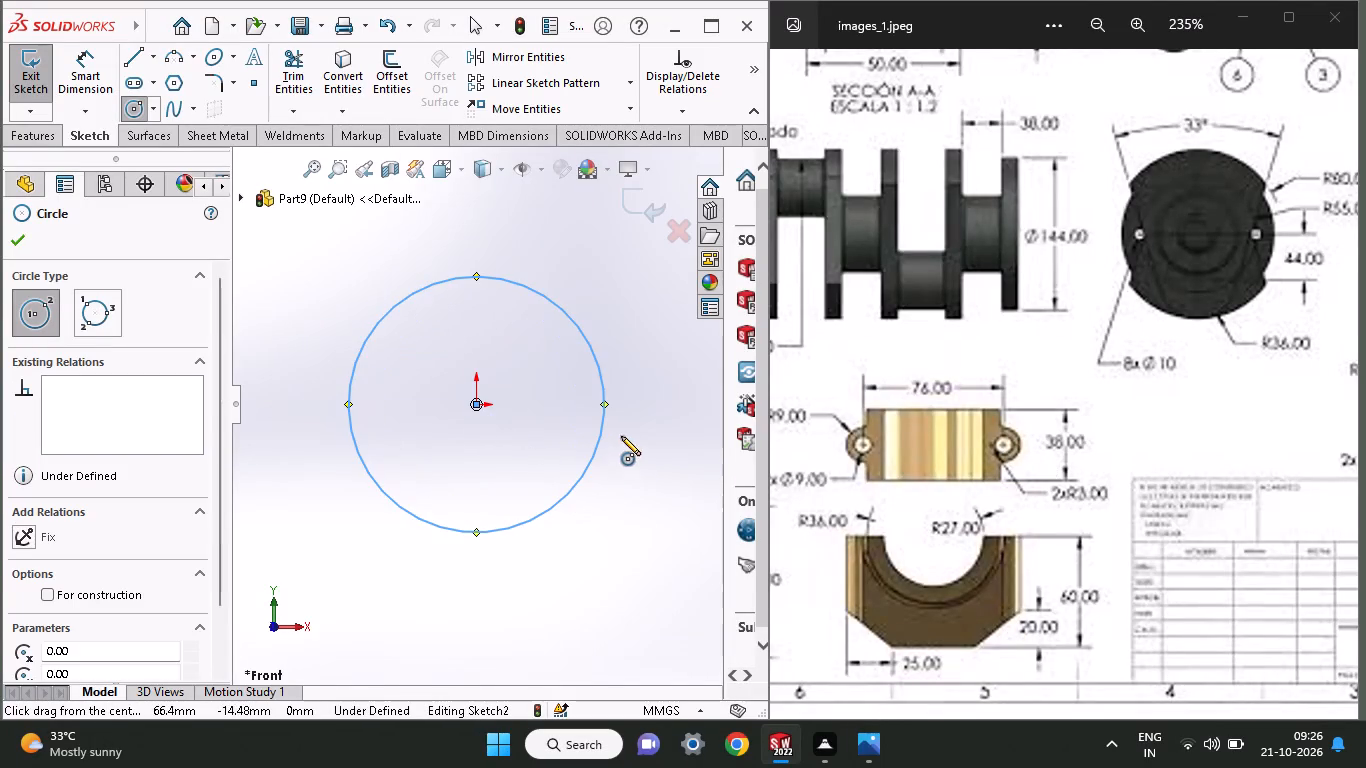
{"action": "left_click", "coordinate": [65, 89]}
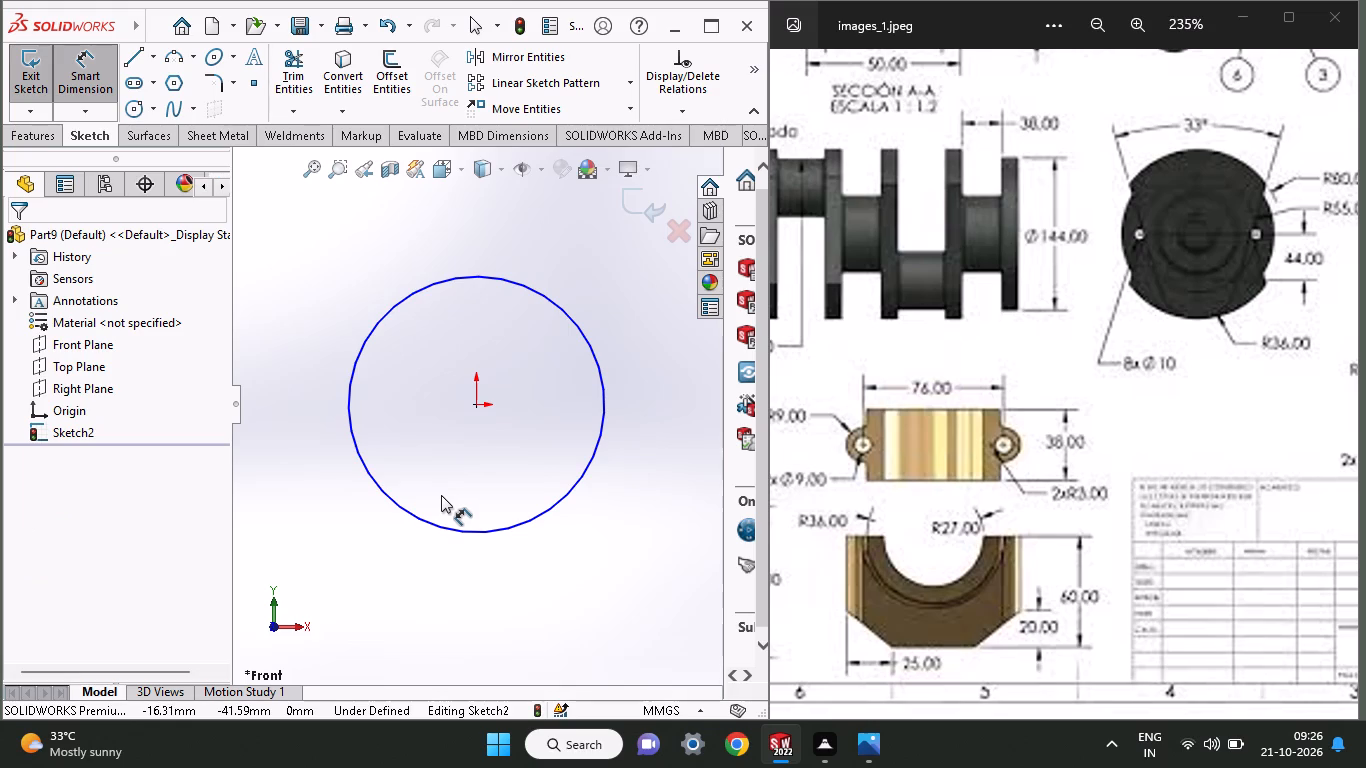
{"action": "left_click", "coordinate": [430, 520]}
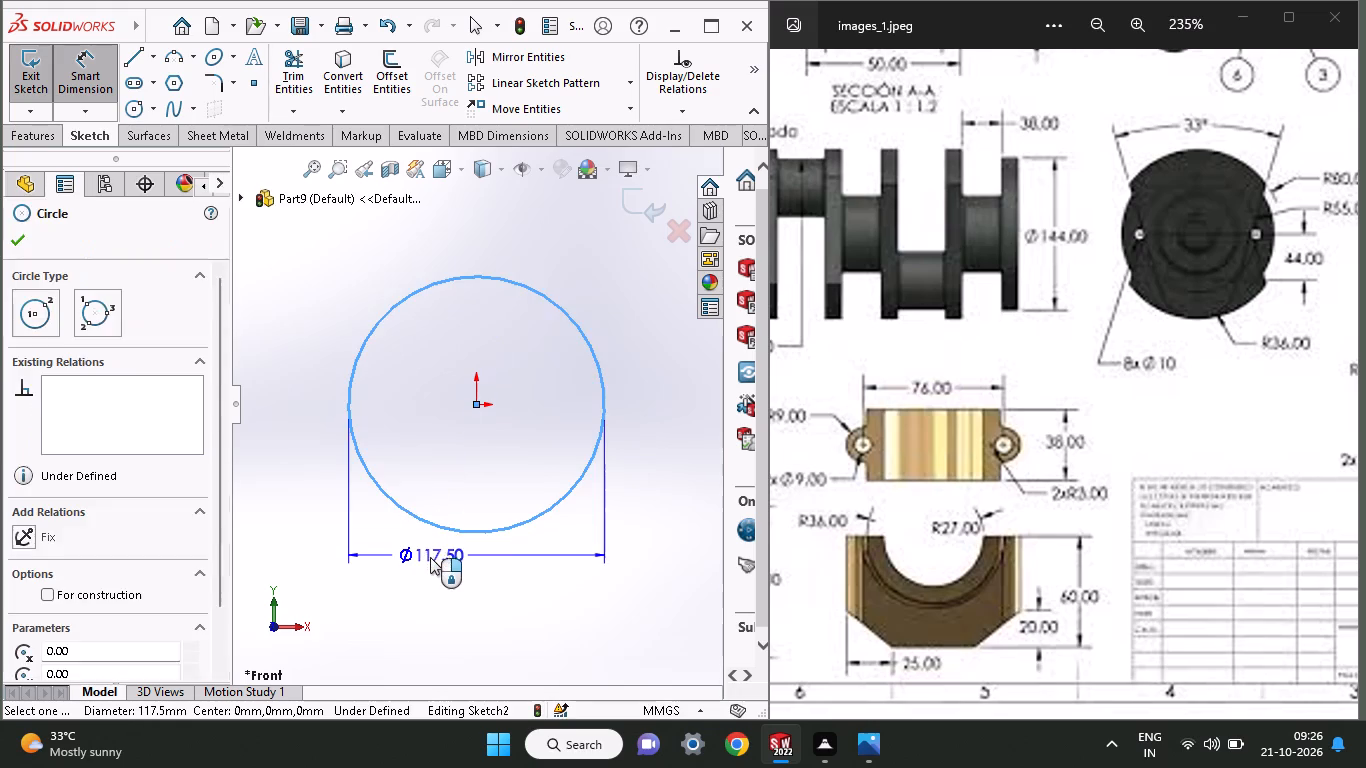
{"action": "left_click", "coordinate": [430, 557]}
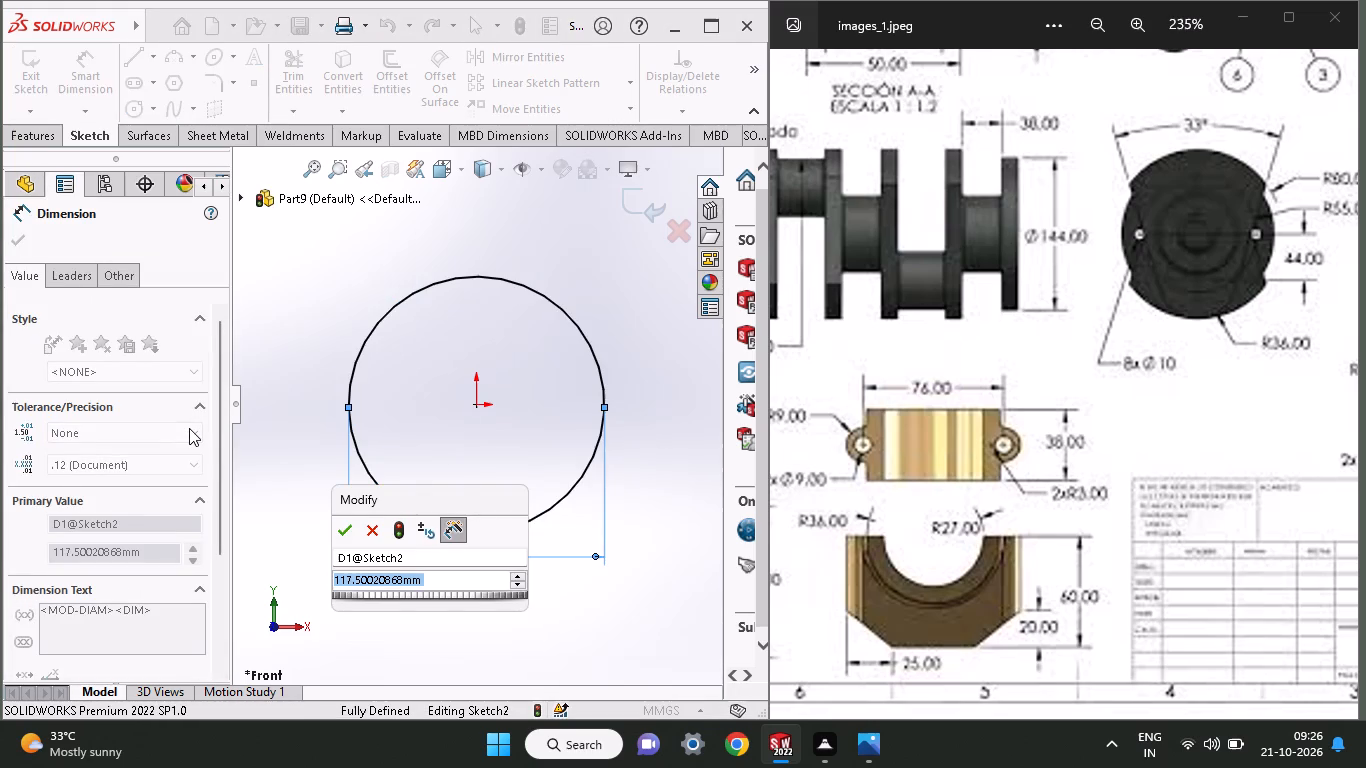
{"action": "type", "text": "36"}
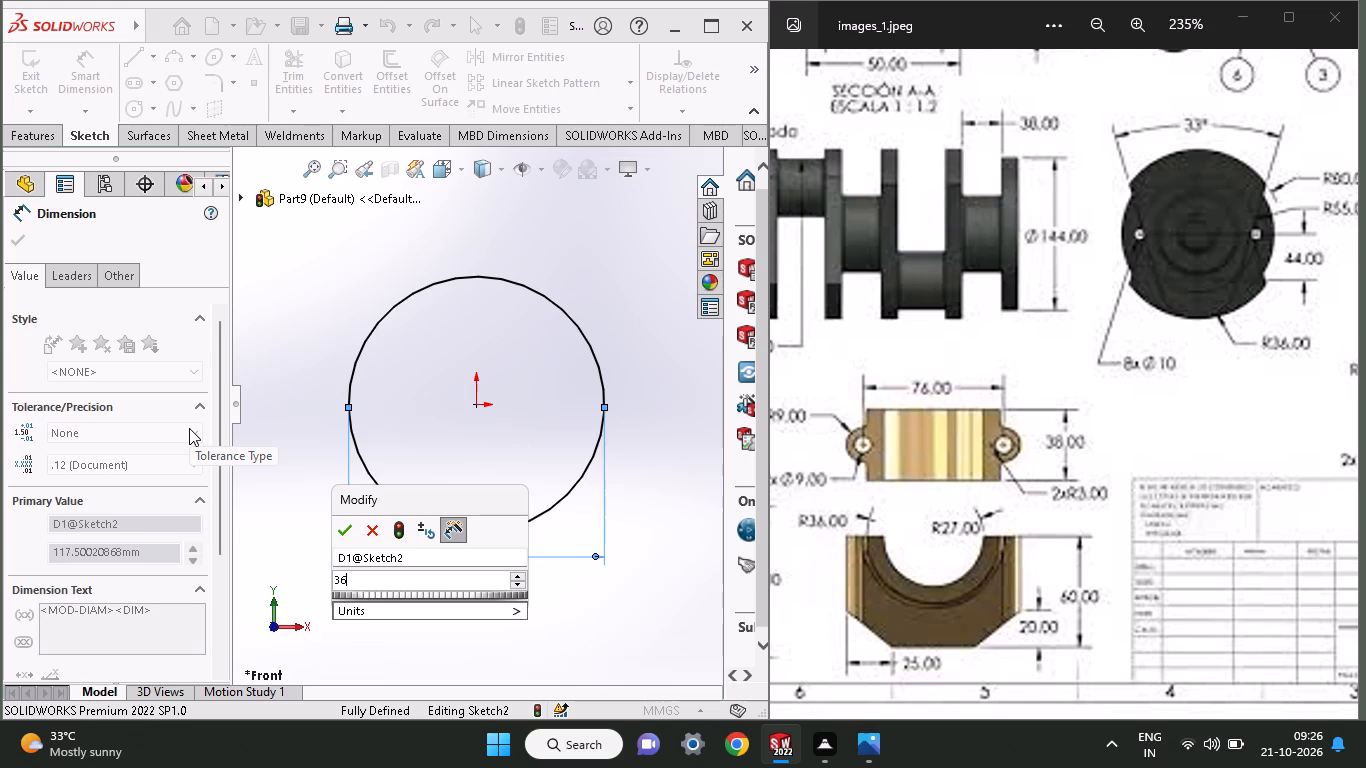
{"action": "key", "text": "shift+plus"}
{"action": "type", "text": "36"}
{"action": "key", "text": "Return"}
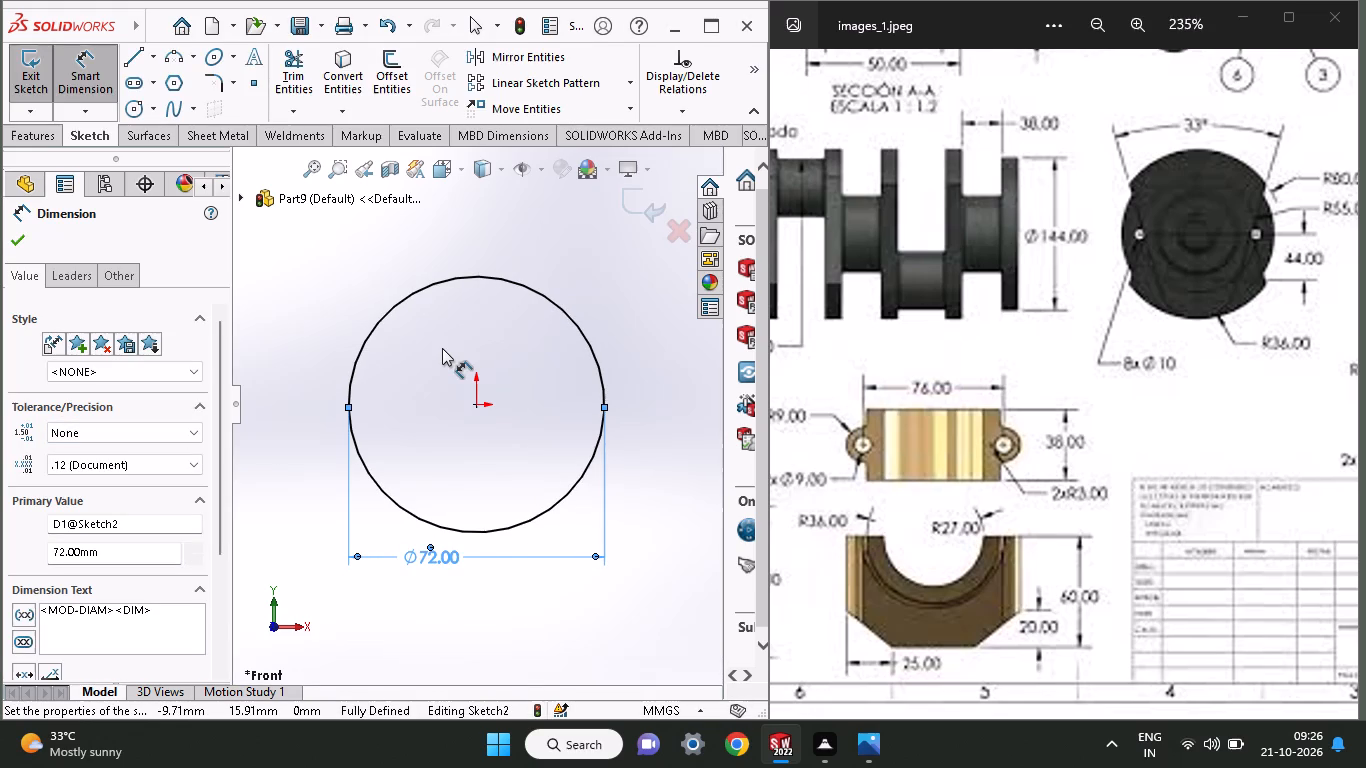
Draw a corner rectangle from the circle's left quadrant point, enclosing the circle's upper half with its base through the origin.
{"action": "left_click", "coordinate": [745, 69]}
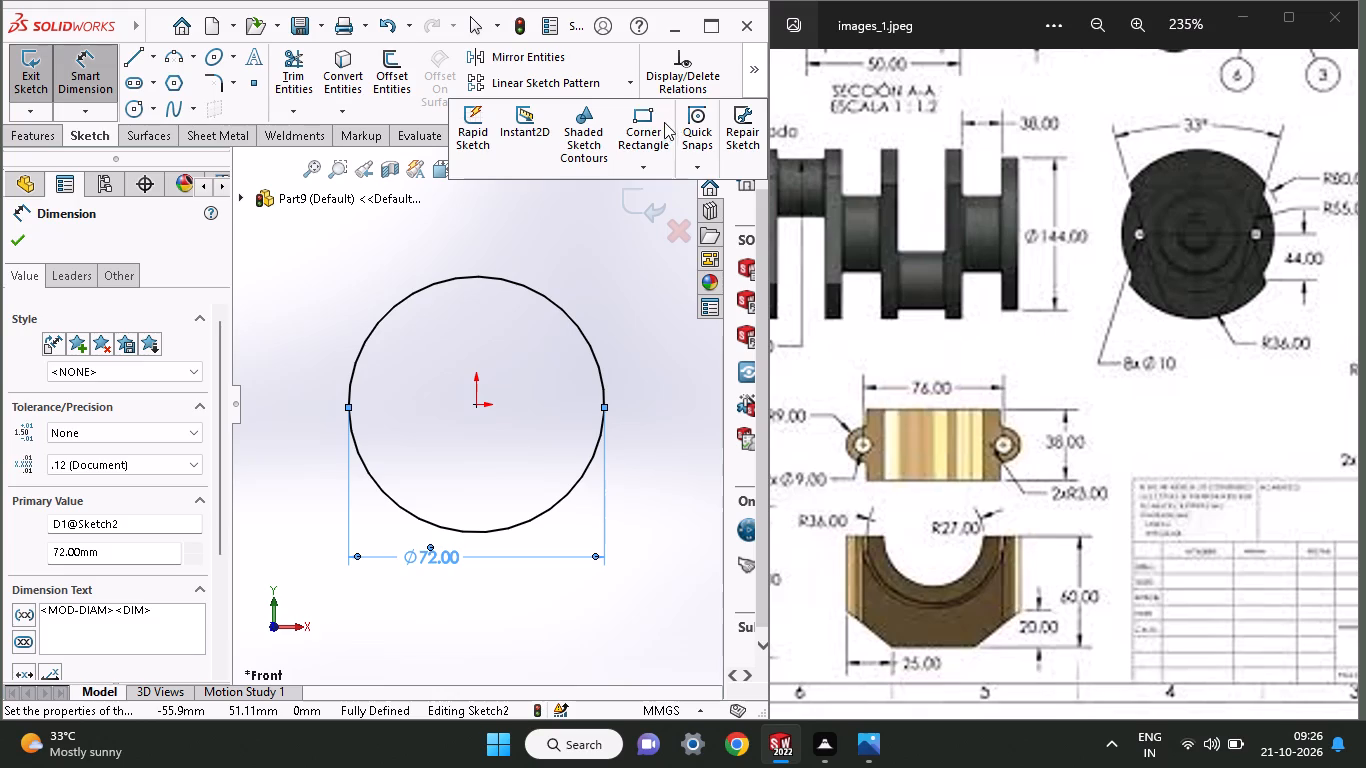
{"action": "left_click", "coordinate": [659, 125]}
{"action": "left_click", "coordinate": [353, 410]}
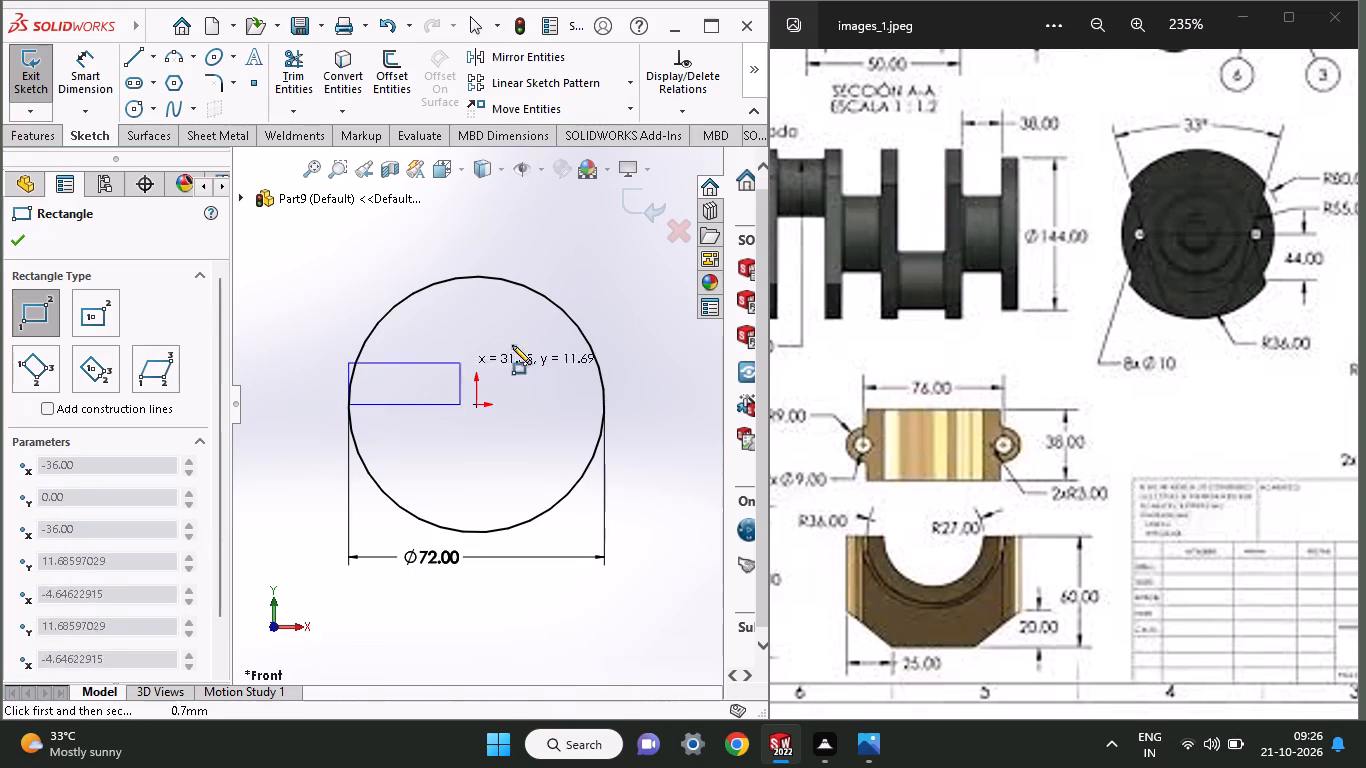
{"action": "left_click", "coordinate": [620, 244]}
Trim away the upper arc and the rectangle's sides, top and base overhang, leaving the lower half circle closed by its diameter line.
{"action": "left_click", "coordinate": [41, 144]}
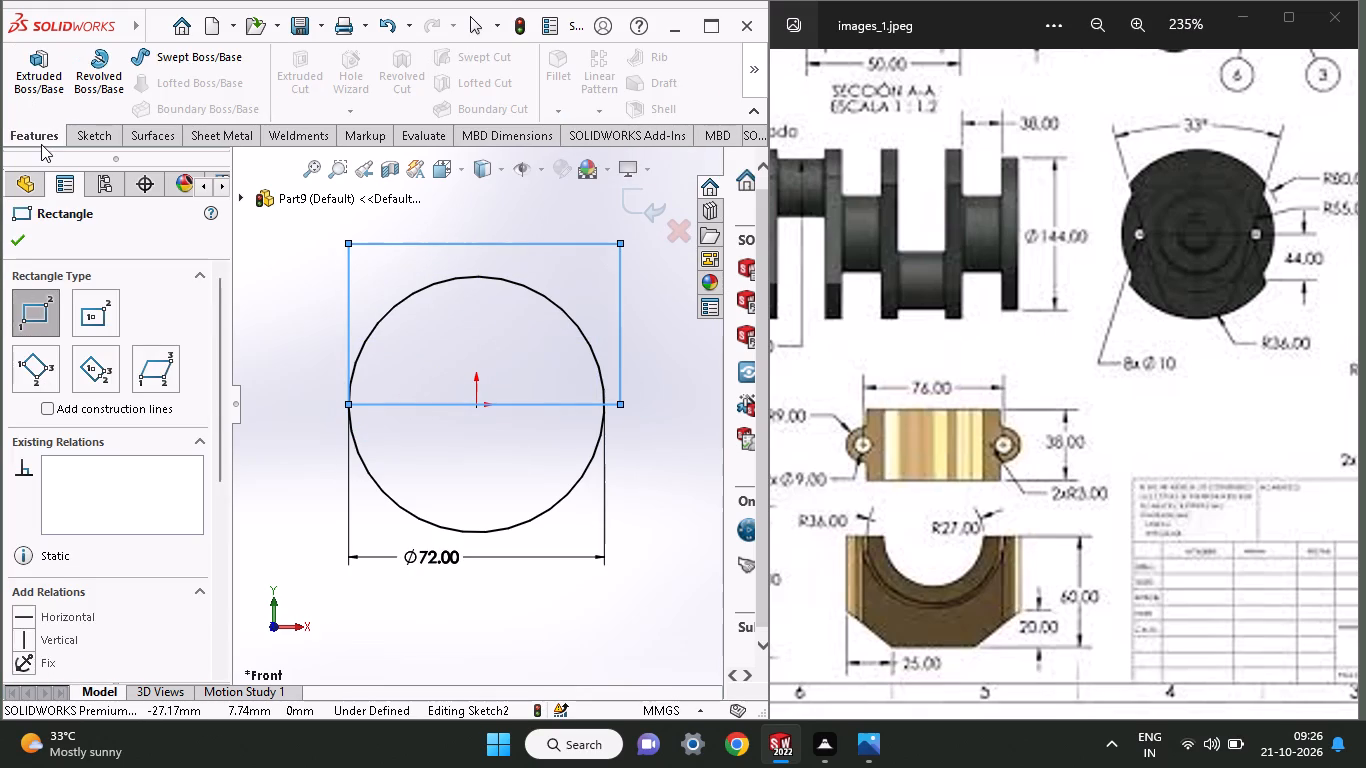
{"action": "left_click", "coordinate": [86, 129]}
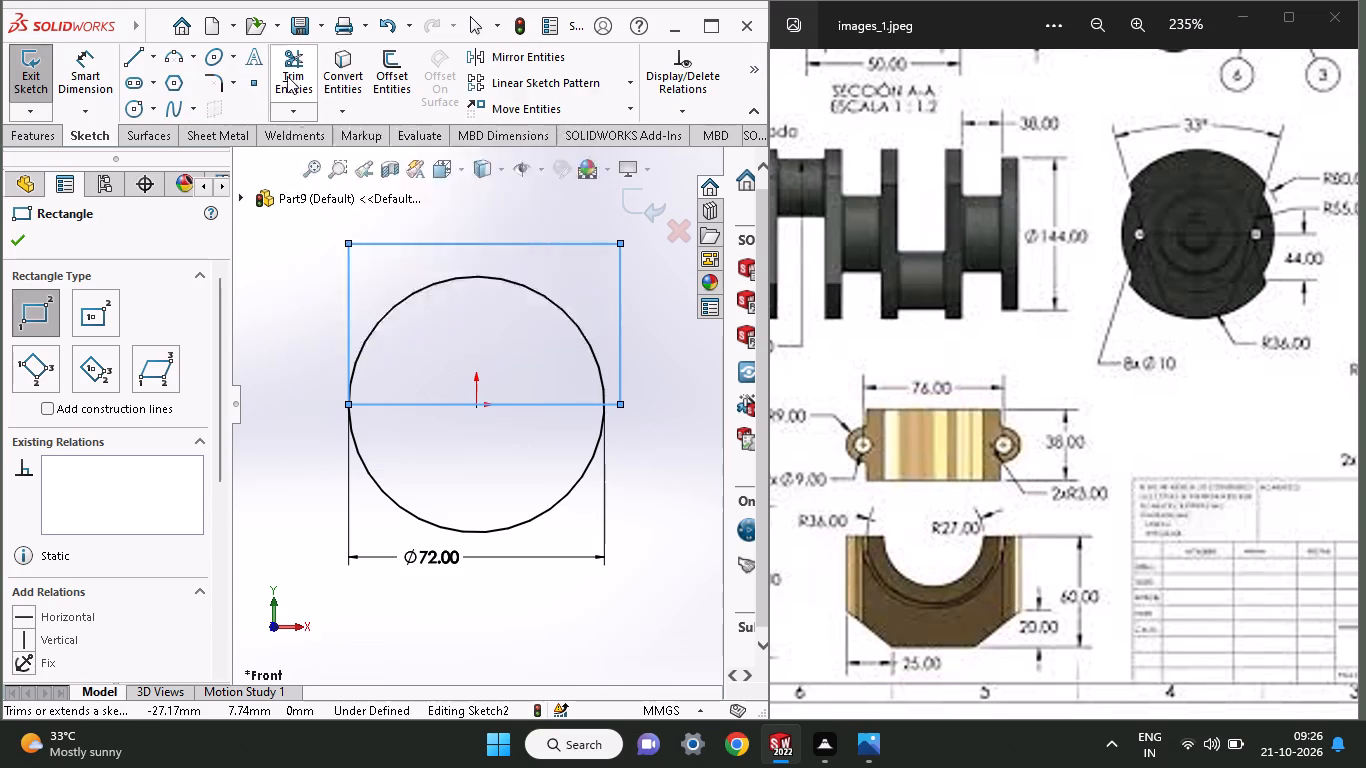
{"action": "left_click", "coordinate": [288, 76]}
{"action": "left_click_drag", "start_coordinate": [416, 317], "coordinate": [409, 296]}
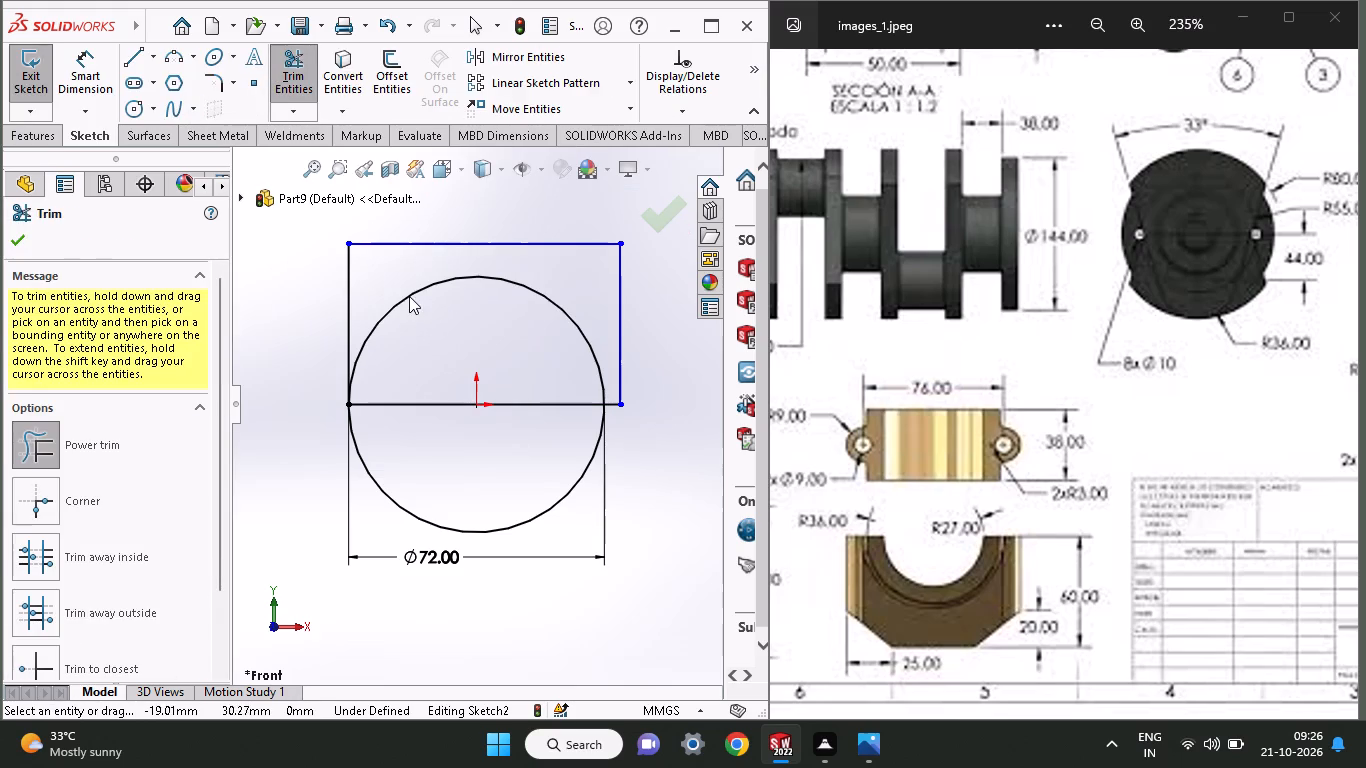
{"action": "left_click_drag", "start_coordinate": [409, 296], "coordinate": [395, 283]}
{"action": "left_click_drag", "start_coordinate": [385, 289], "coordinate": [277, 354]}
{"action": "left_click_drag", "start_coordinate": [561, 301], "coordinate": [711, 351]}
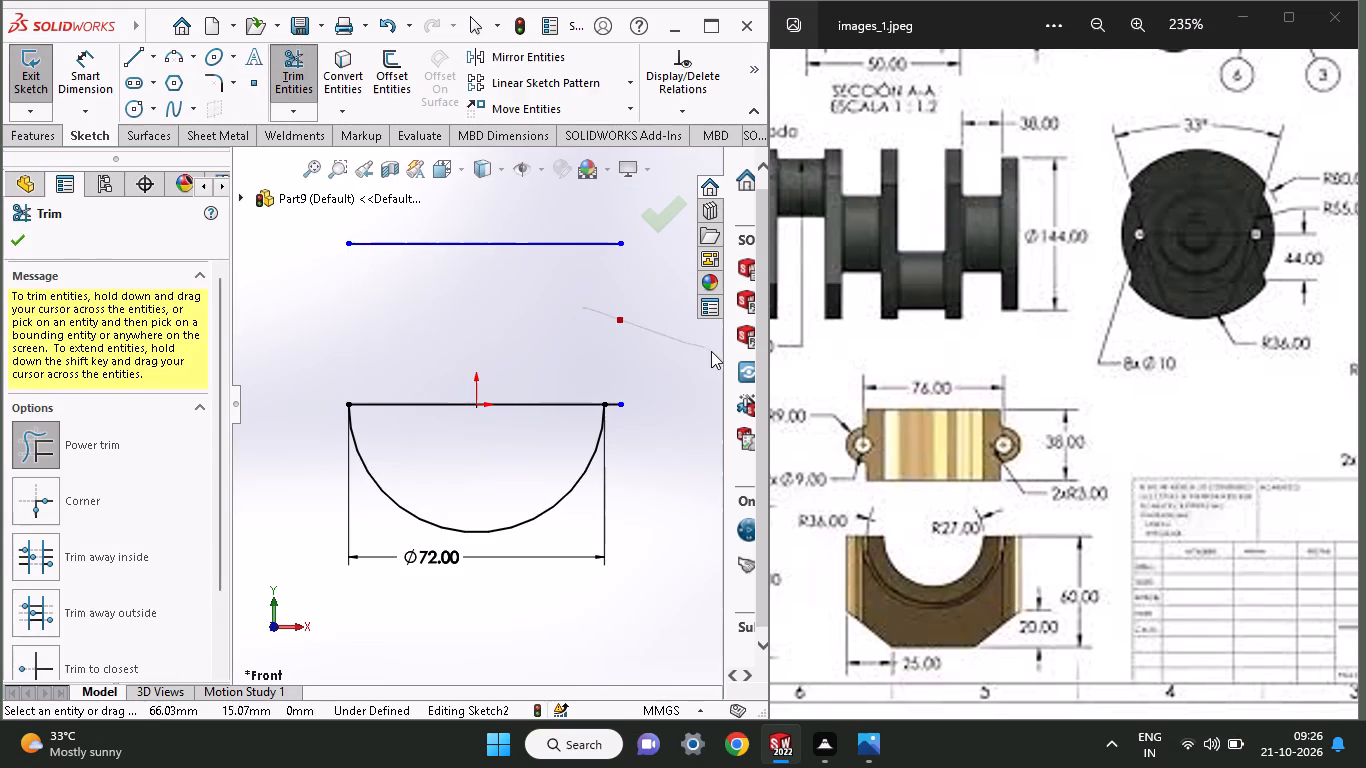
{"action": "left_click_drag", "start_coordinate": [711, 351], "coordinate": [709, 354]}
{"action": "left_click_drag", "start_coordinate": [616, 366], "coordinate": [610, 431]}
{"action": "left_click_drag", "start_coordinate": [597, 317], "coordinate": [602, 270]}
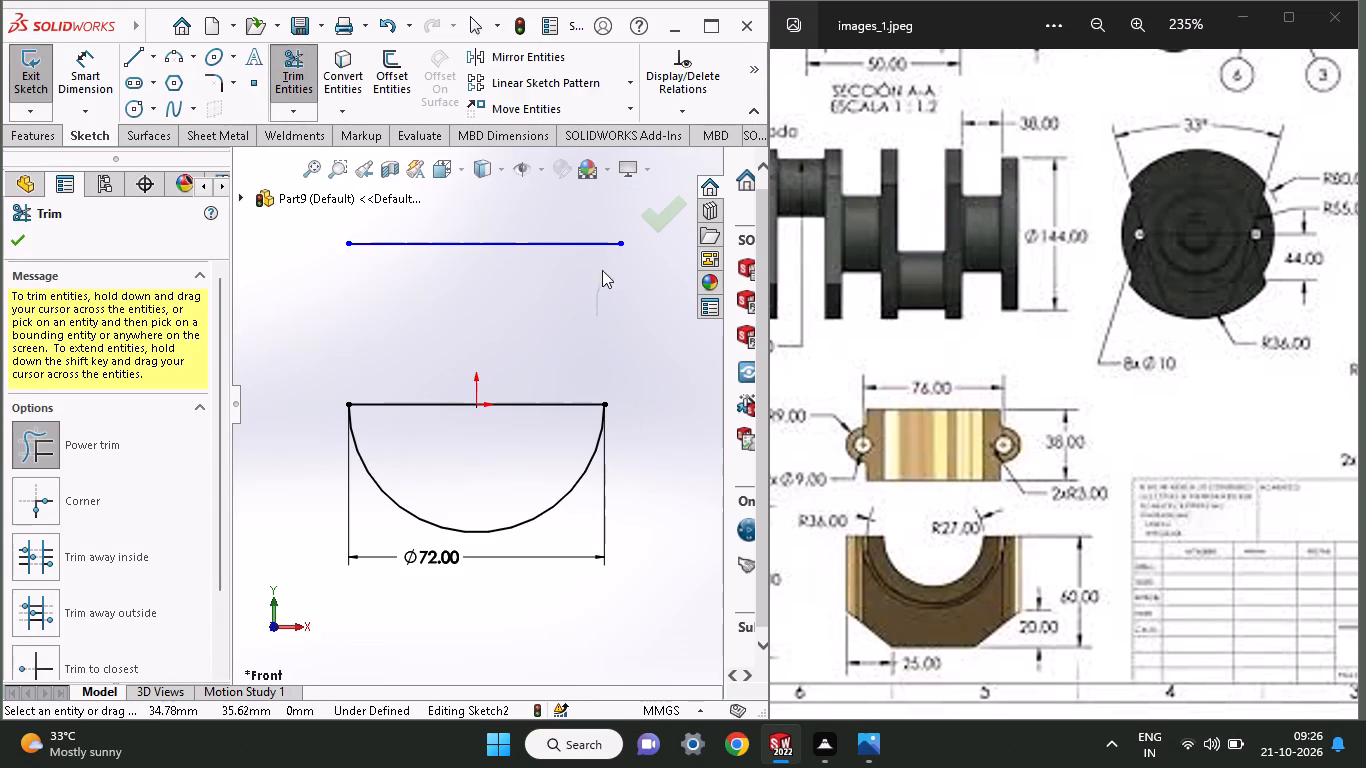
{"action": "left_click_drag", "start_coordinate": [602, 270], "coordinate": [598, 223]}
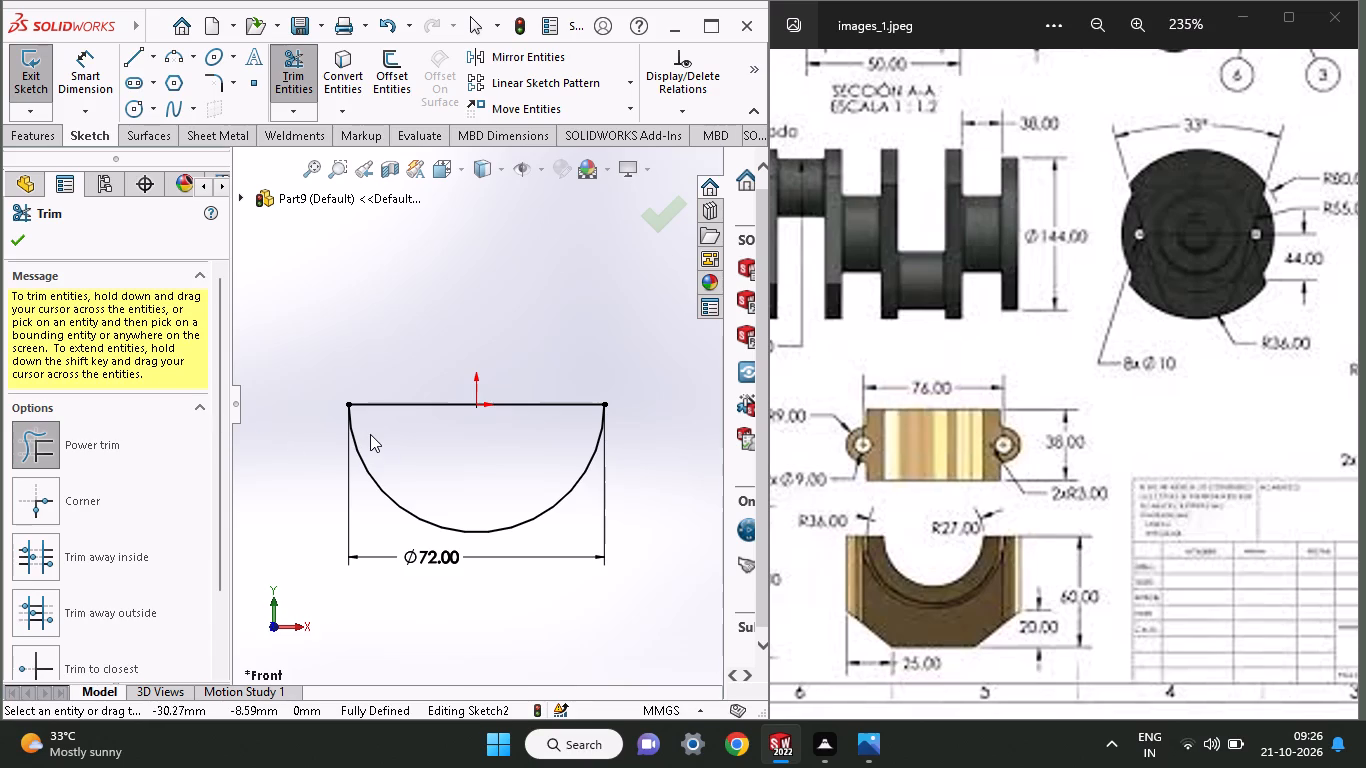
{"action": "left_click", "coordinate": [26, 237]}
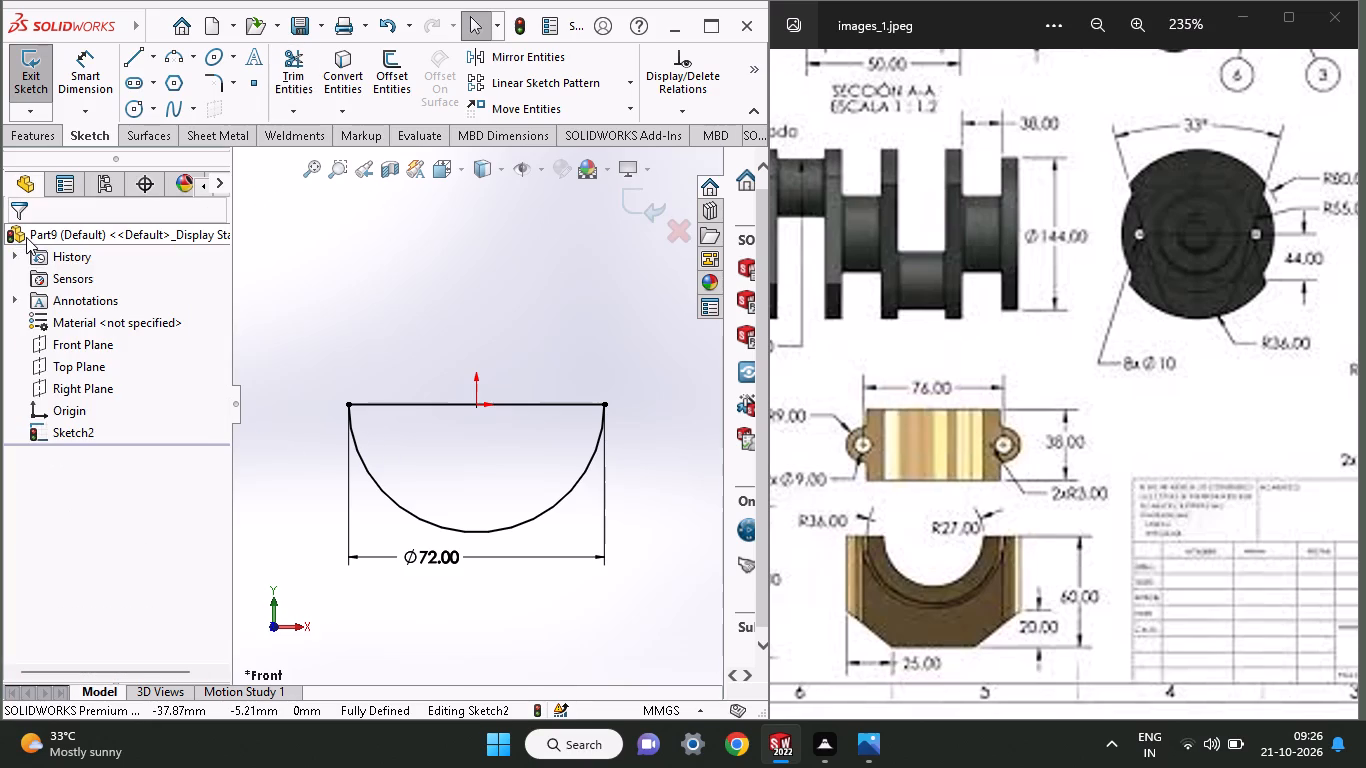
Extrude the half-circle profile 38 mm from the mid plane.
{"action": "left_click", "coordinate": [41, 146]}
{"action": "left_click", "coordinate": [49, 103]}
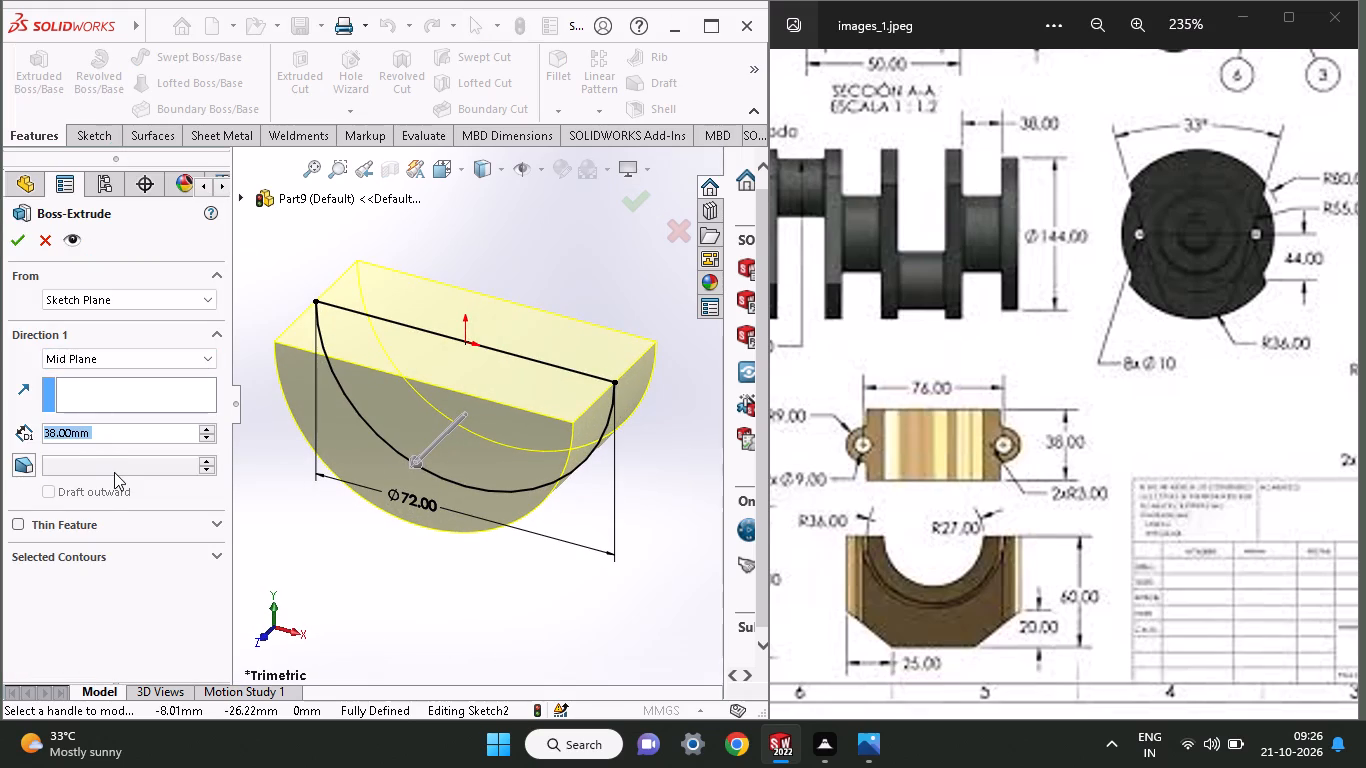
{"action": "left_click", "coordinate": [8, 247]}
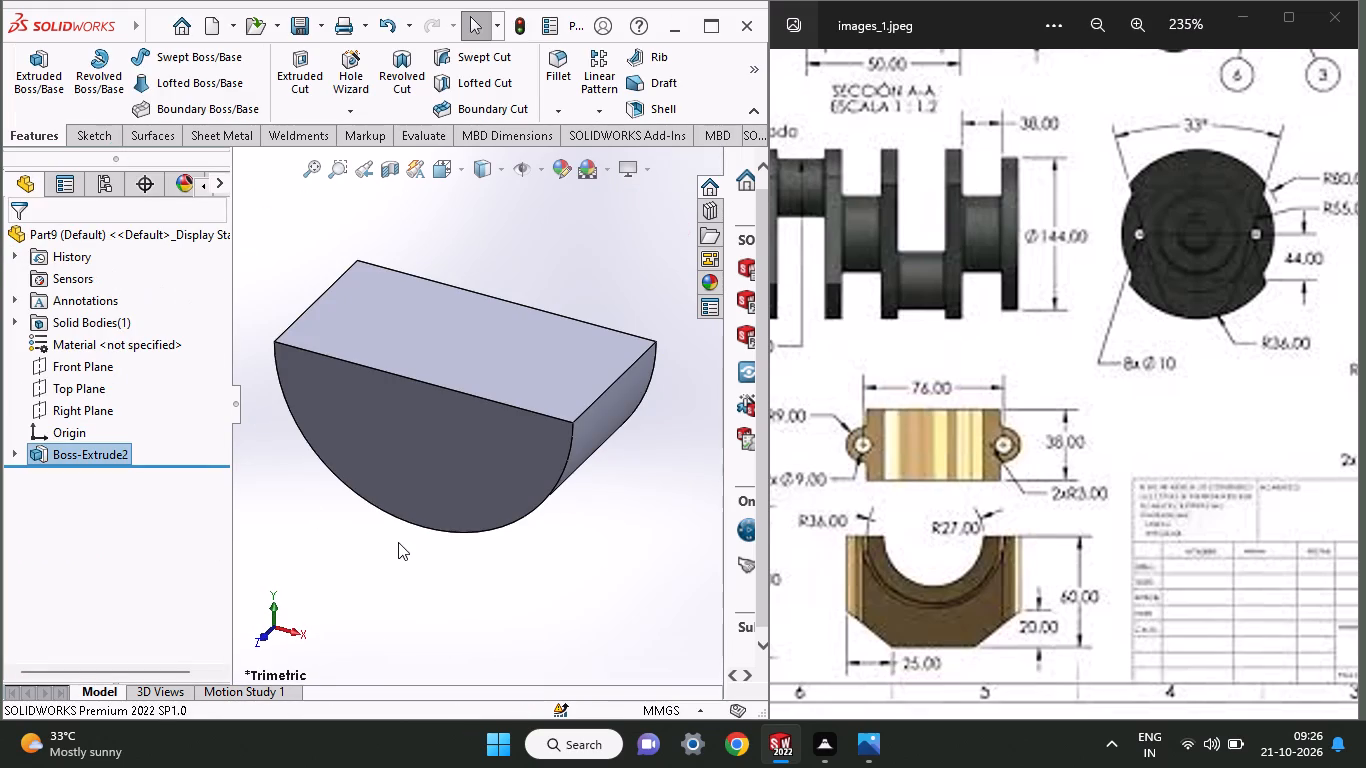
Sketch a circle centred on the origin on the solid's half-round front face and set its diameter to 54 mm.
{"action": "middle_click_drag", "start_coordinate": [397, 533], "coordinate": [437, 500]}
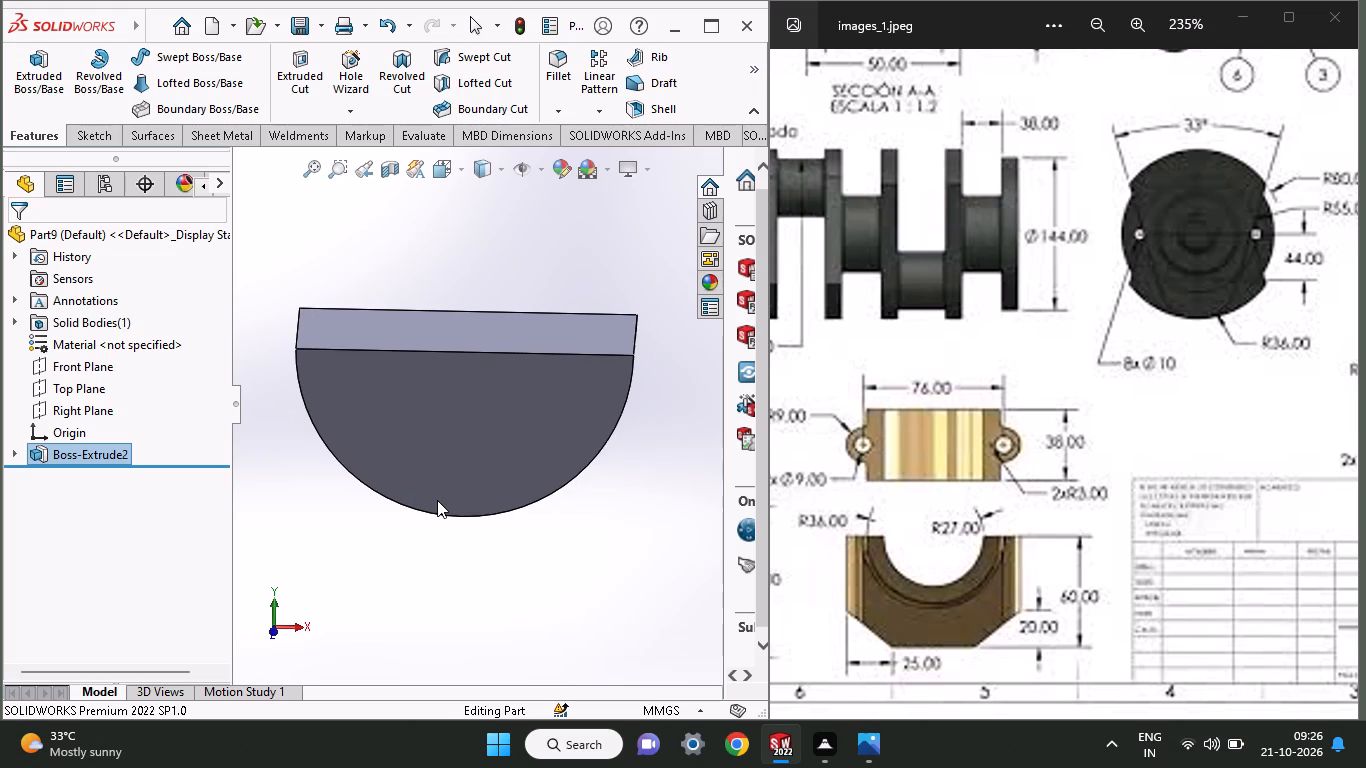
{"action": "left_click", "coordinate": [445, 442]}
{"action": "left_click", "coordinate": [530, 396]}
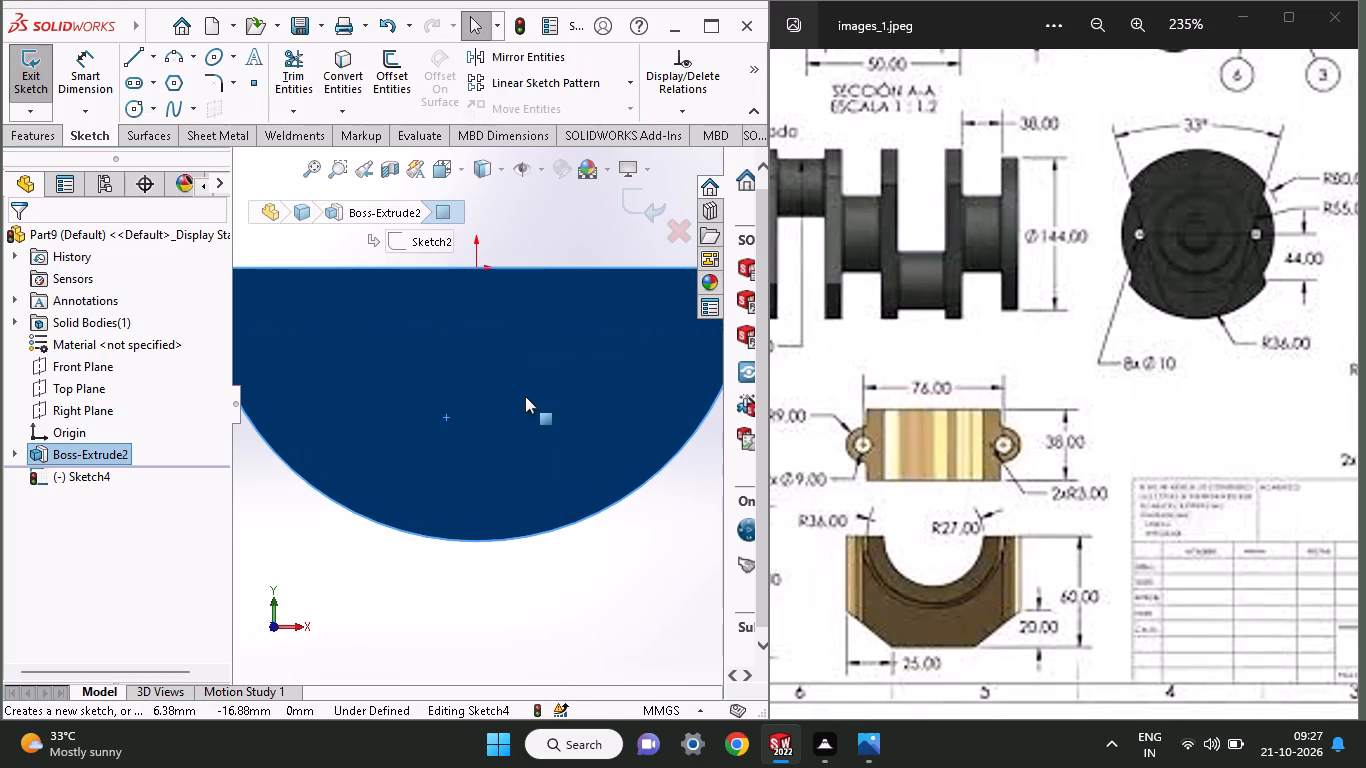
{"action": "scroll", "coordinate": [525, 396], "scroll_direction": "up", "scroll_amount": 2, "text": "ctrl"}
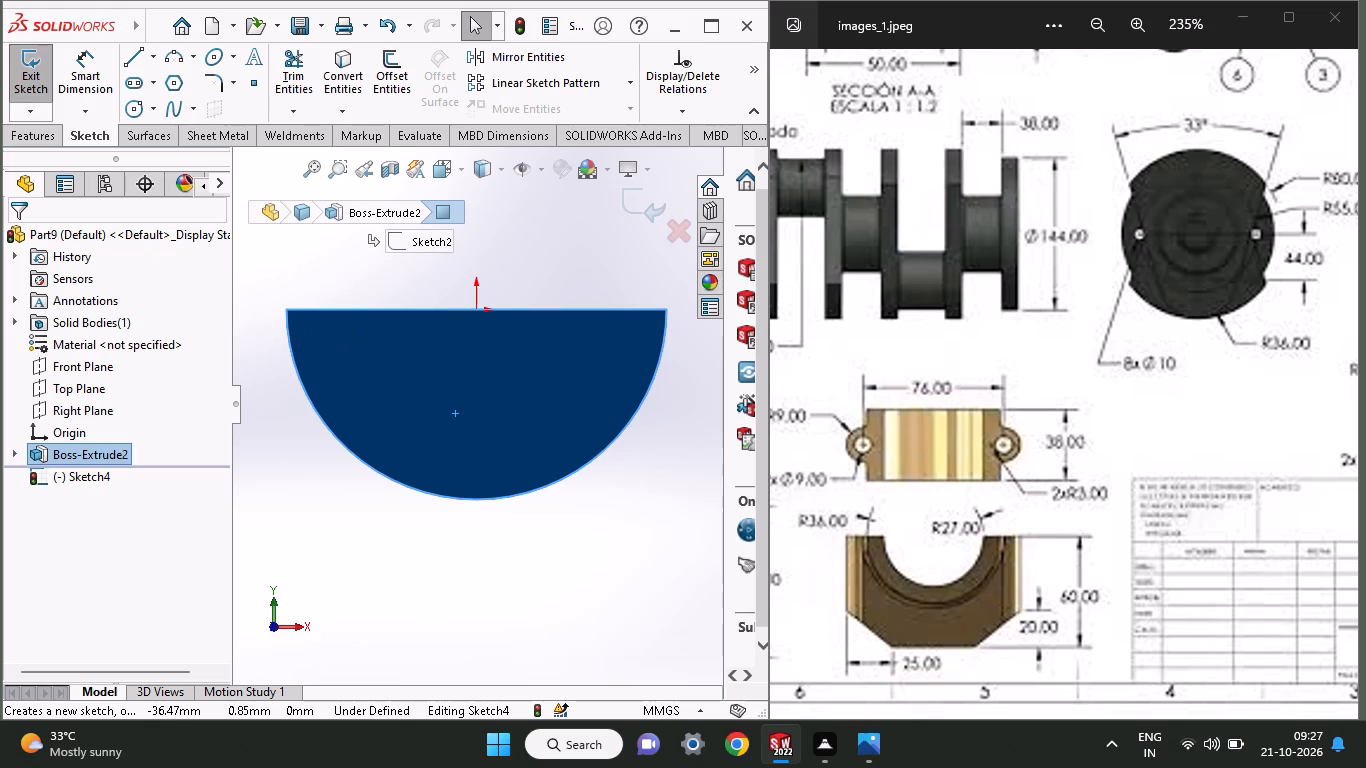
{"action": "left_click", "coordinate": [132, 108]}
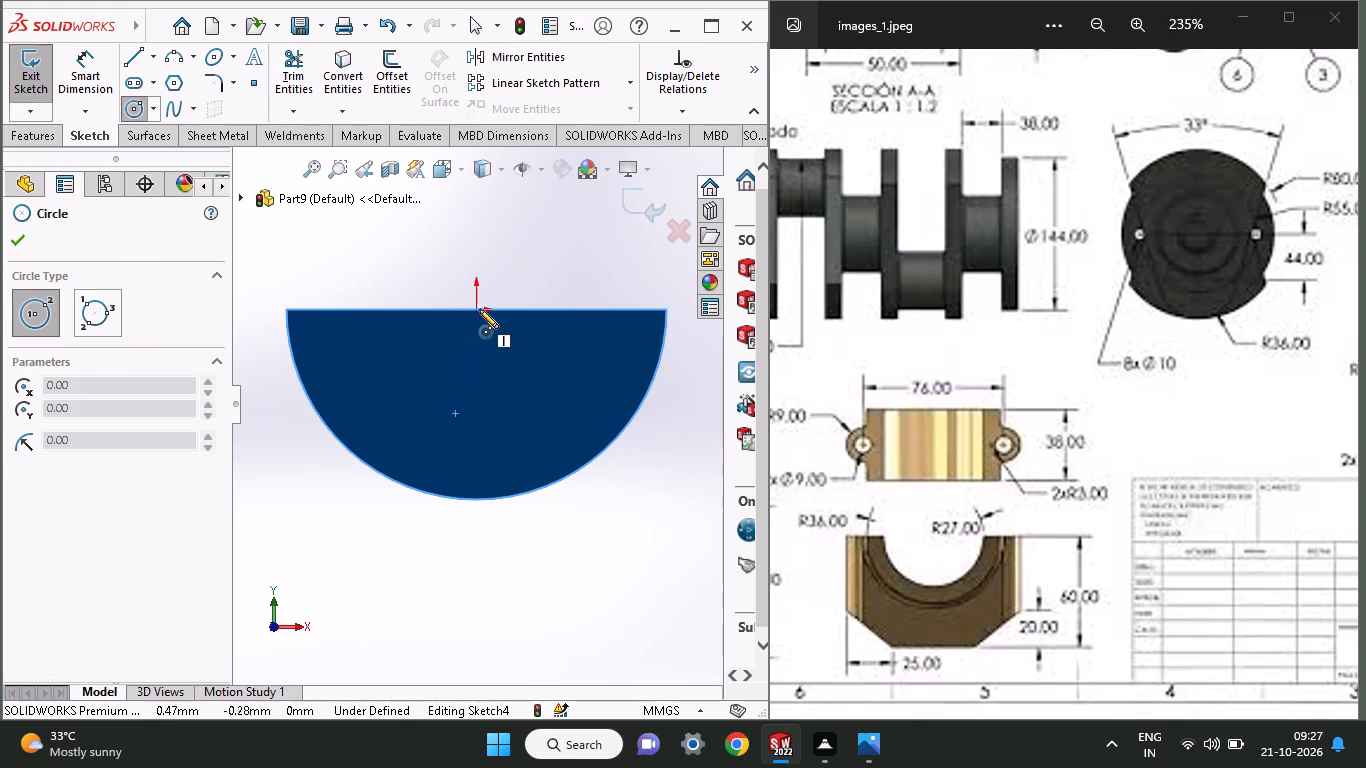
{"action": "left_click", "coordinate": [479, 309]}
{"action": "left_click", "coordinate": [535, 429]}
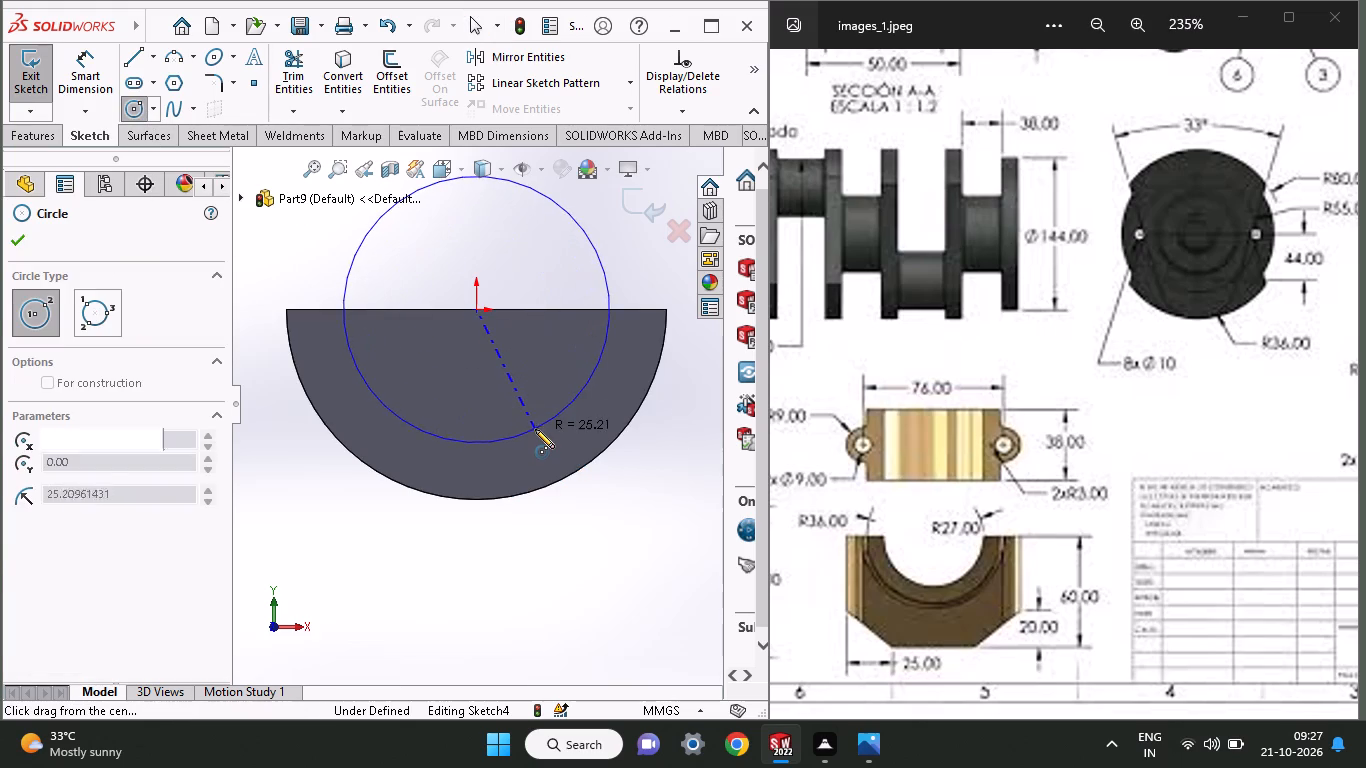
{"action": "left_click", "coordinate": [104, 73]}
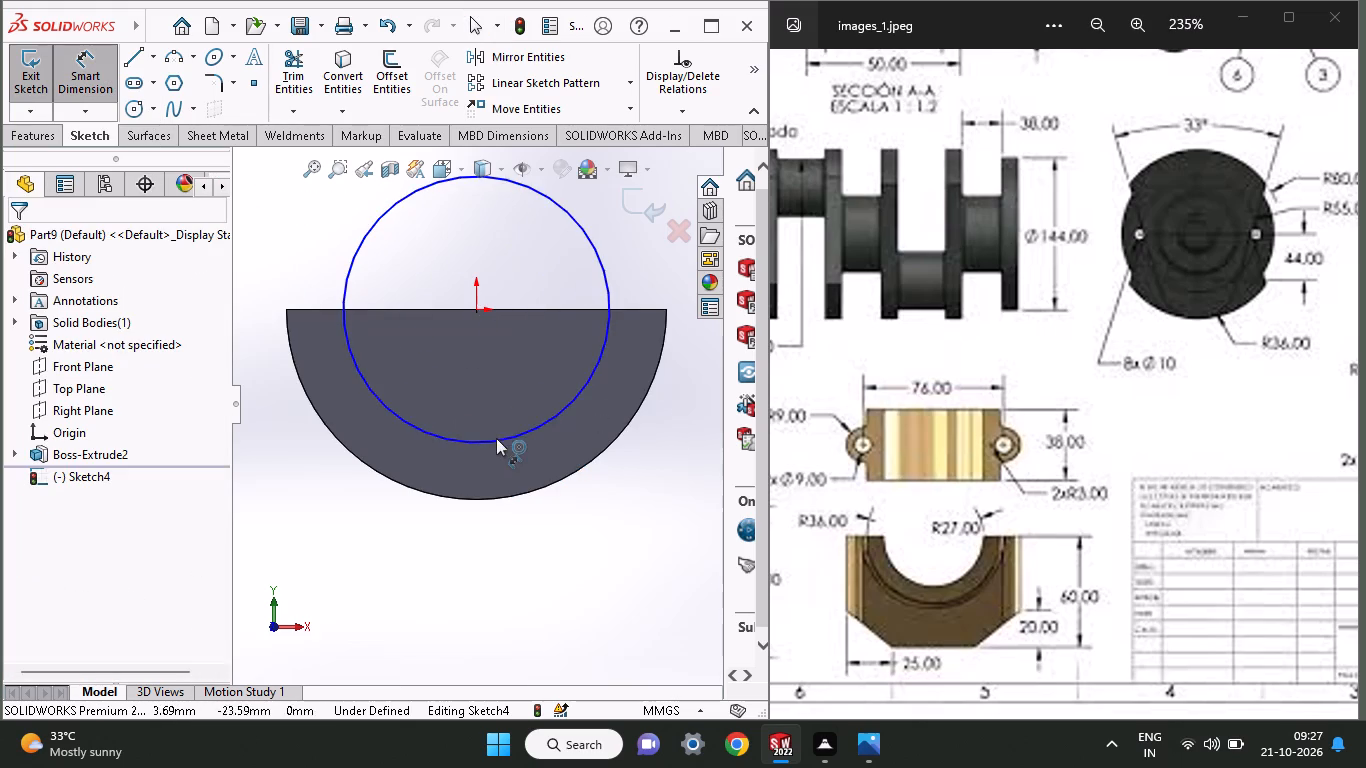
{"action": "left_click", "coordinate": [496, 441]}
{"action": "left_click", "coordinate": [484, 514]}
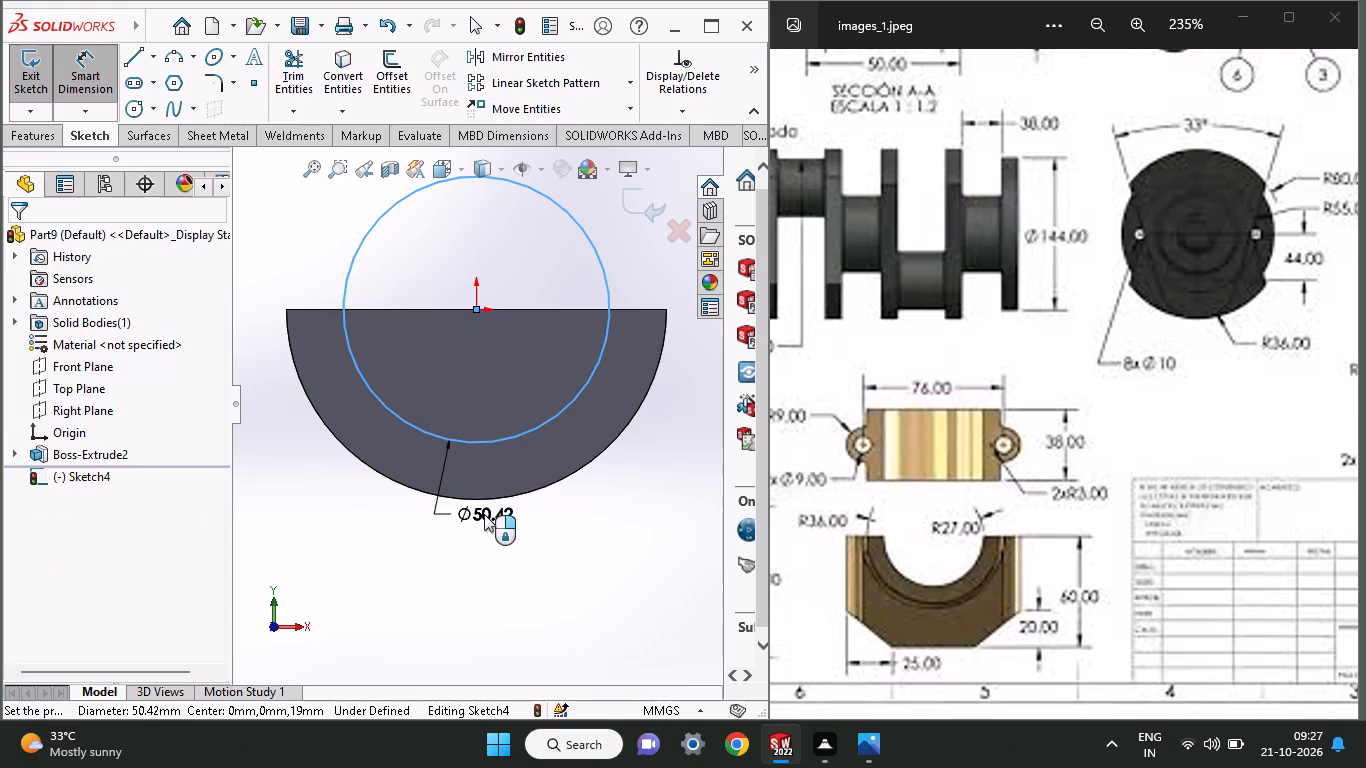
{"action": "type", "text": "54"}
{"action": "key", "text": "Return"}
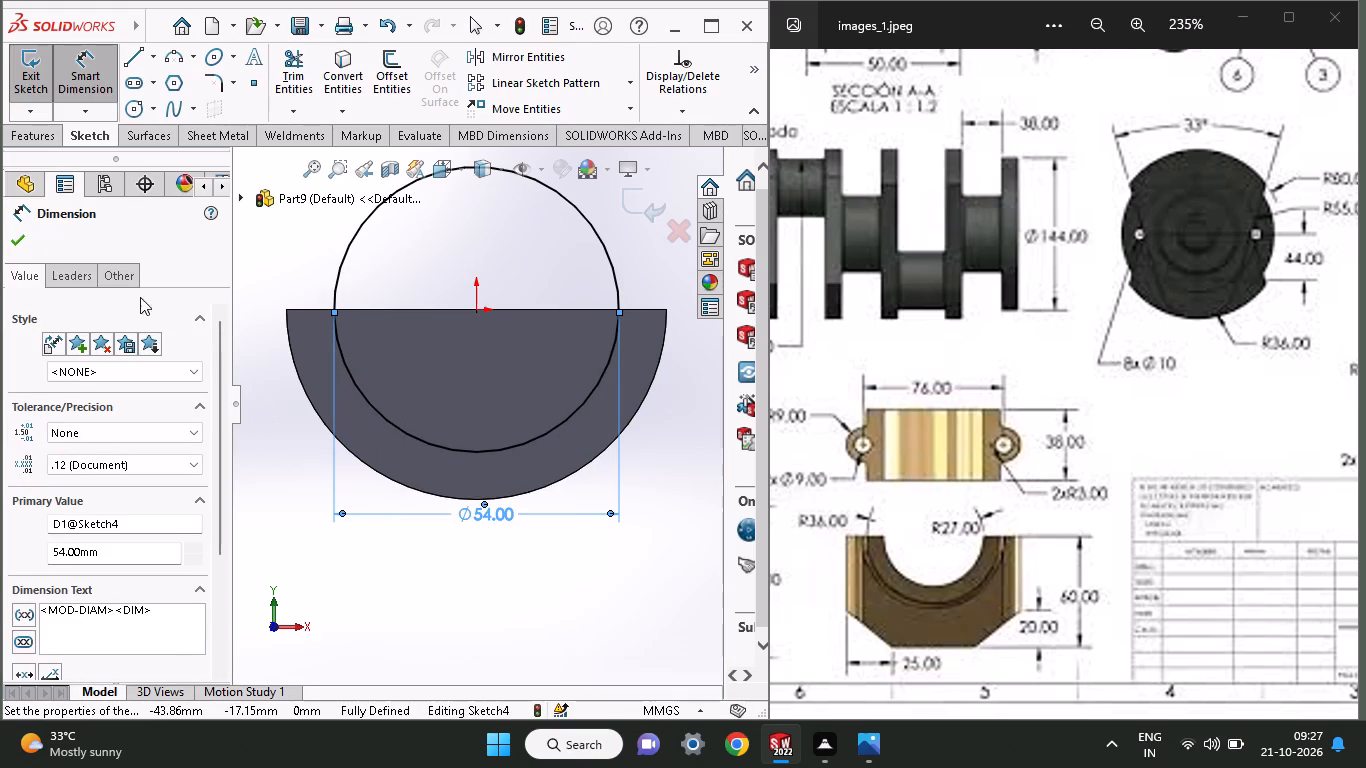
Cut-extrude the 54 mm circle through the half-round solid using Mid Plane with a depth of 268 mm.
{"action": "left_click", "coordinate": [41, 139]}
{"action": "left_click", "coordinate": [286, 83]}
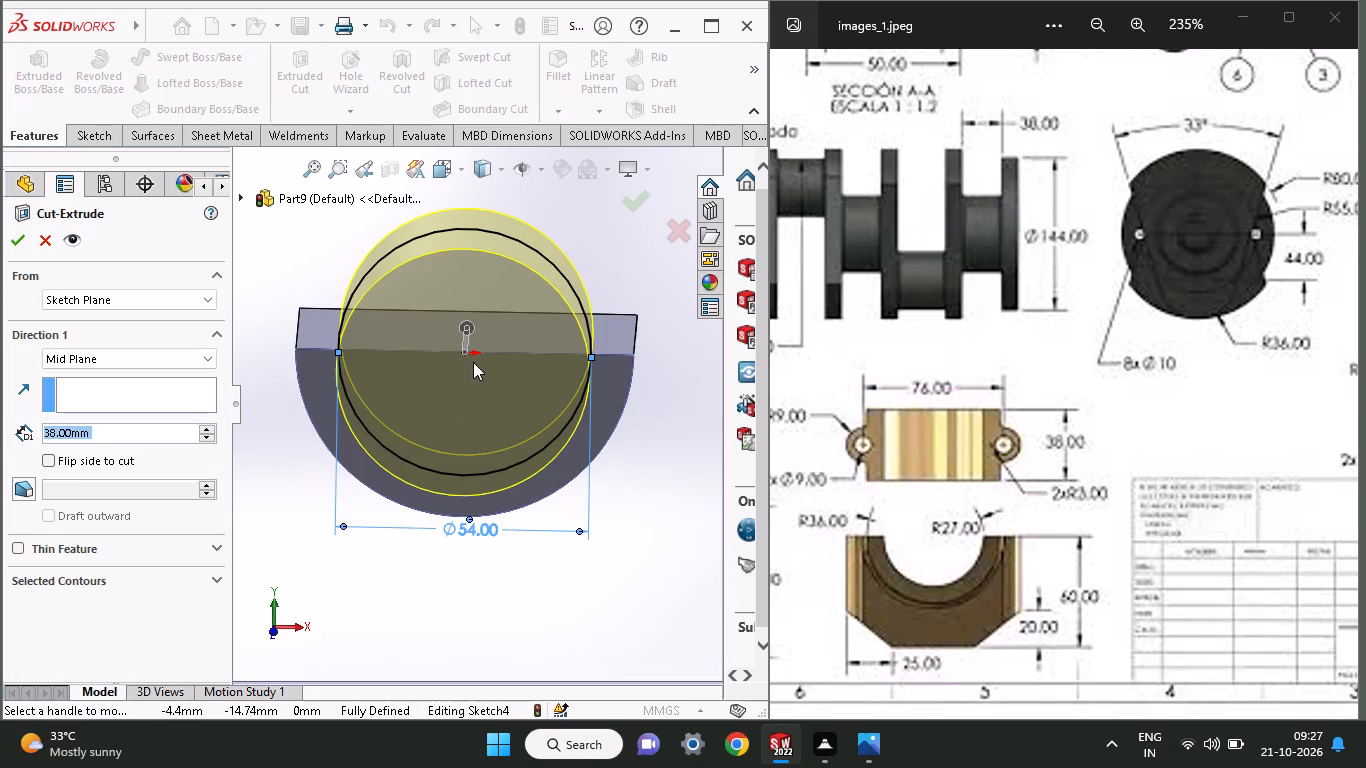
{"action": "left_click_drag", "start_coordinate": [475, 327], "coordinate": [491, 214]}
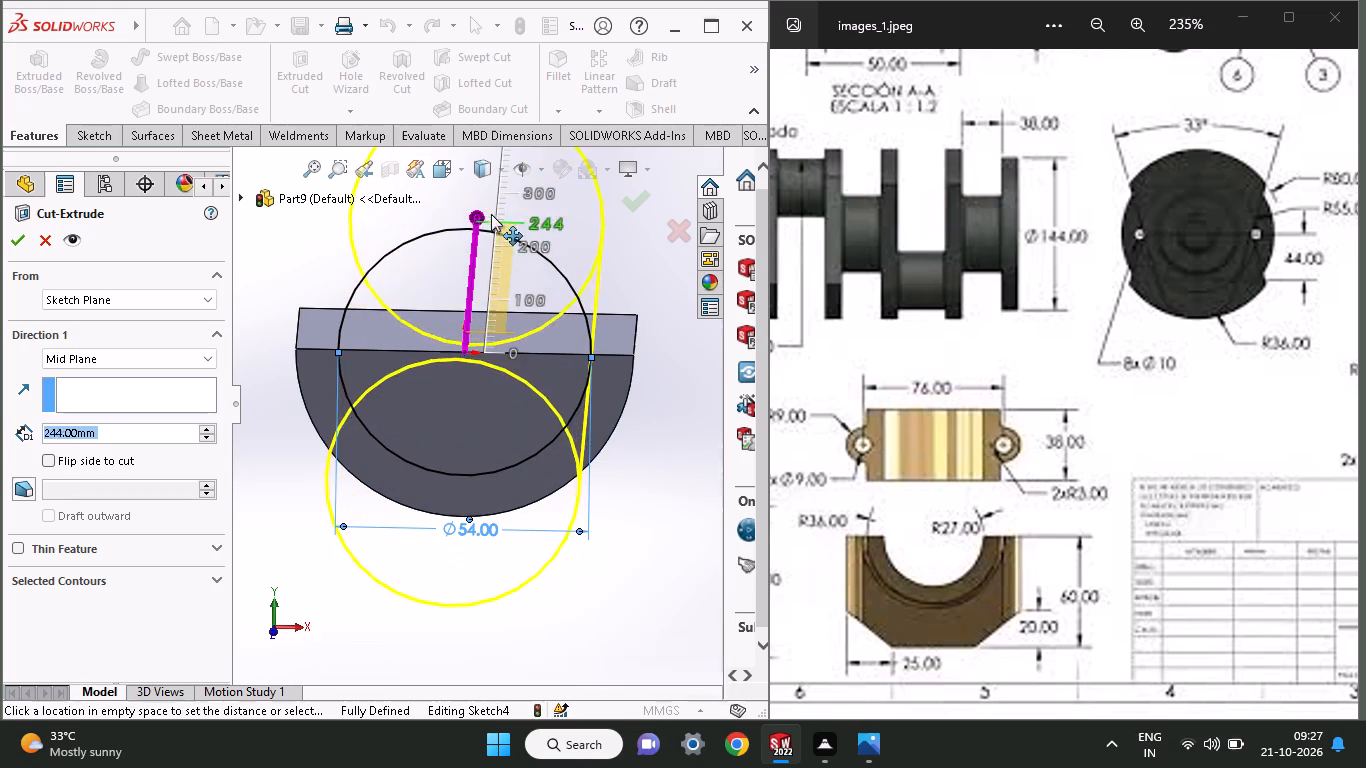
{"action": "left_click_drag", "start_coordinate": [491, 214], "coordinate": [491, 209]}
{"action": "left_click", "coordinate": [12, 232]}
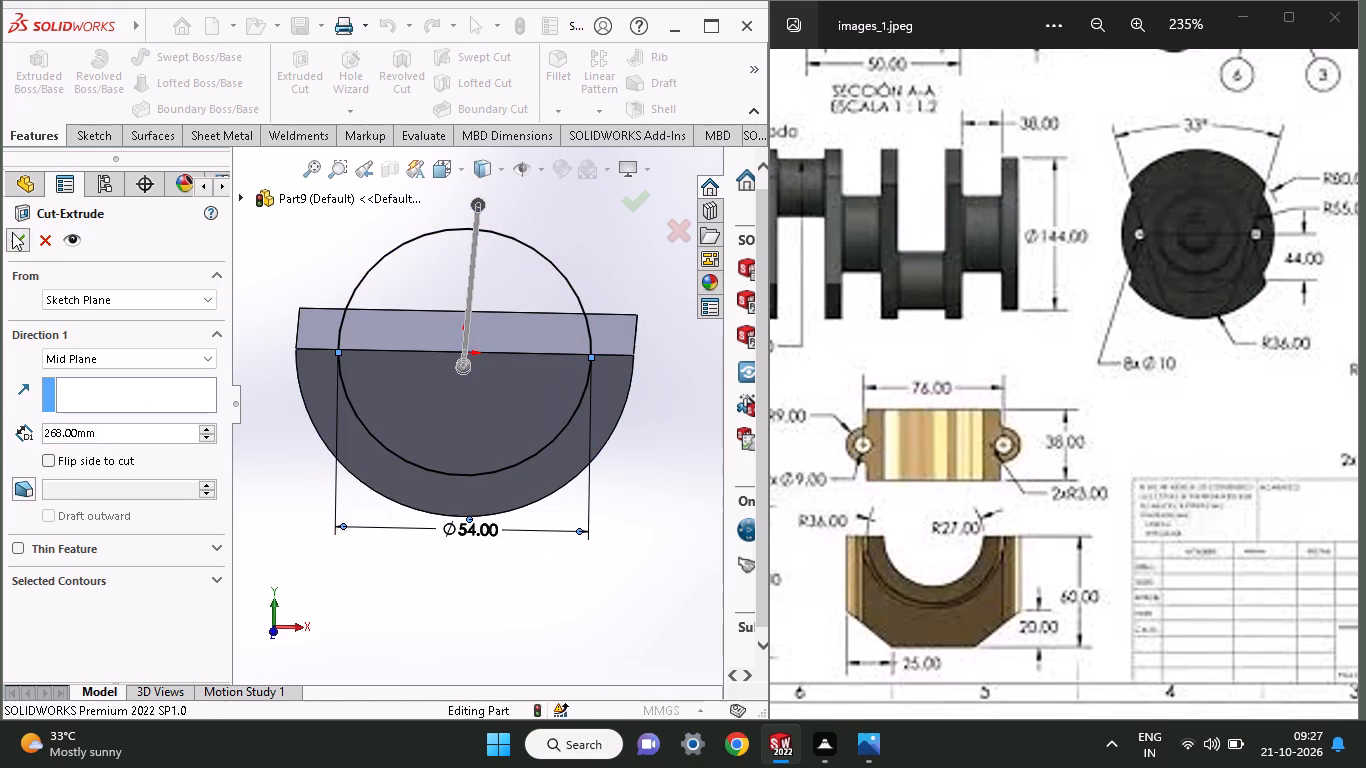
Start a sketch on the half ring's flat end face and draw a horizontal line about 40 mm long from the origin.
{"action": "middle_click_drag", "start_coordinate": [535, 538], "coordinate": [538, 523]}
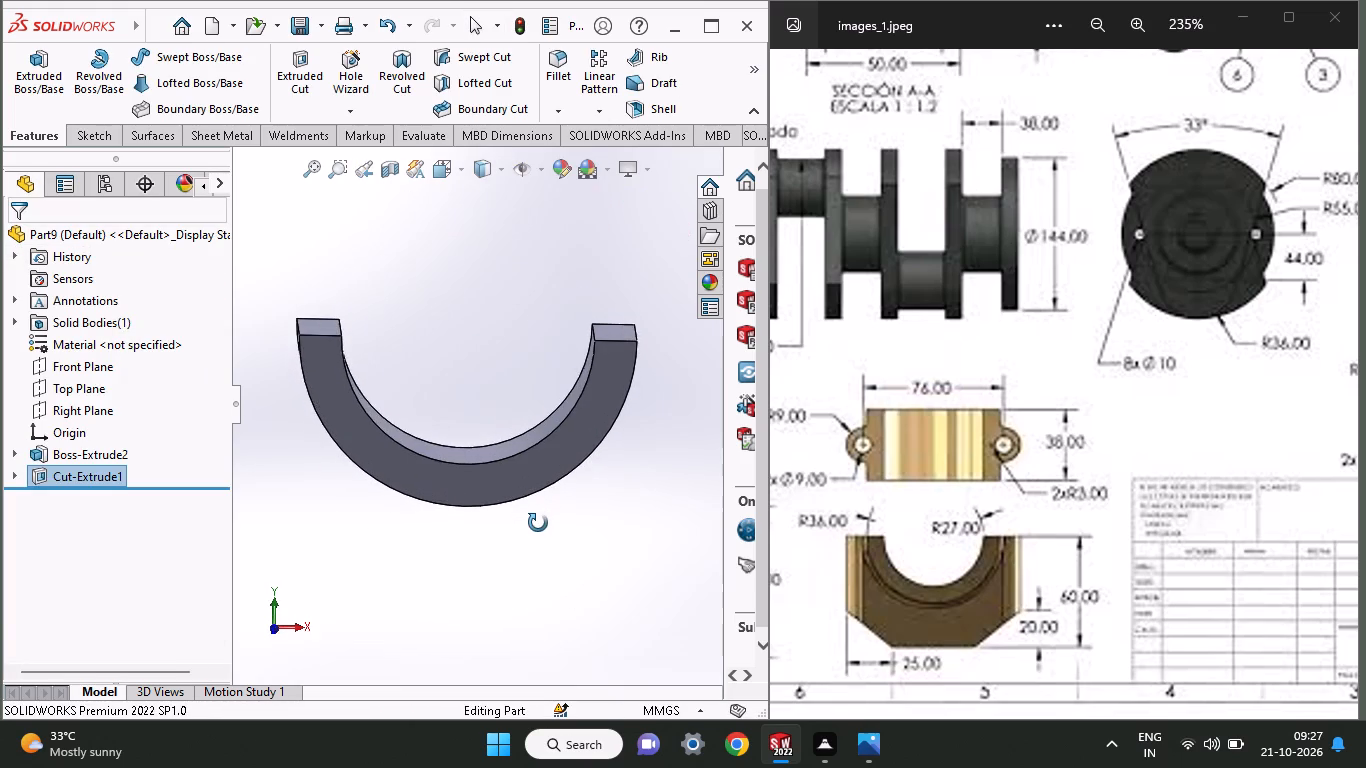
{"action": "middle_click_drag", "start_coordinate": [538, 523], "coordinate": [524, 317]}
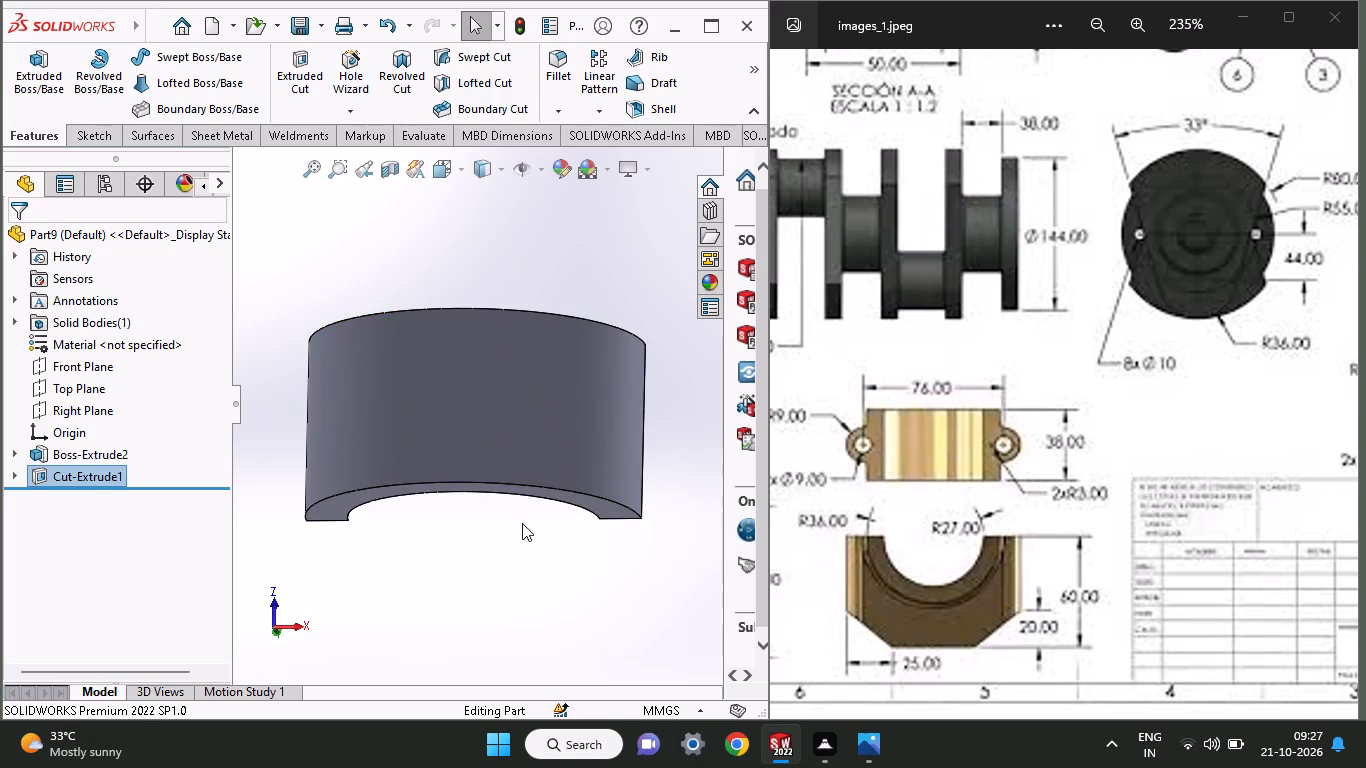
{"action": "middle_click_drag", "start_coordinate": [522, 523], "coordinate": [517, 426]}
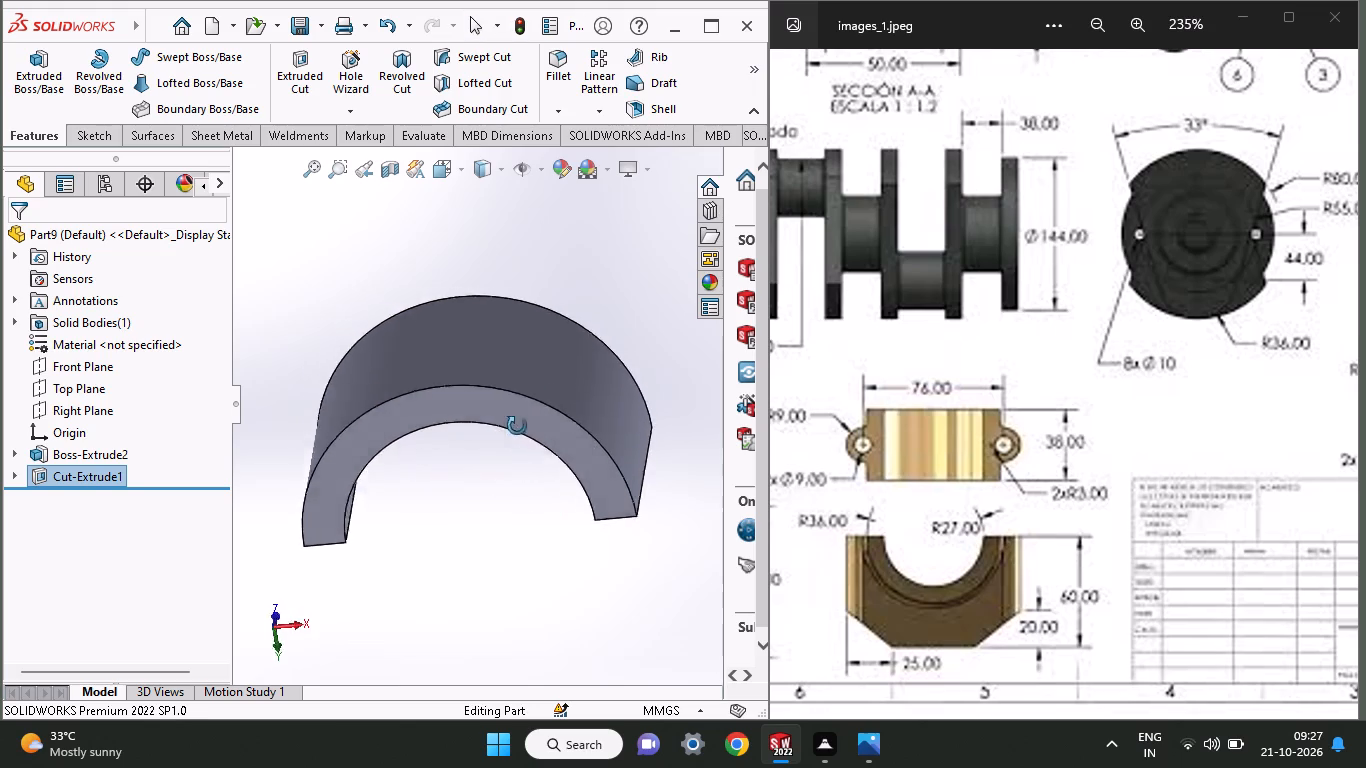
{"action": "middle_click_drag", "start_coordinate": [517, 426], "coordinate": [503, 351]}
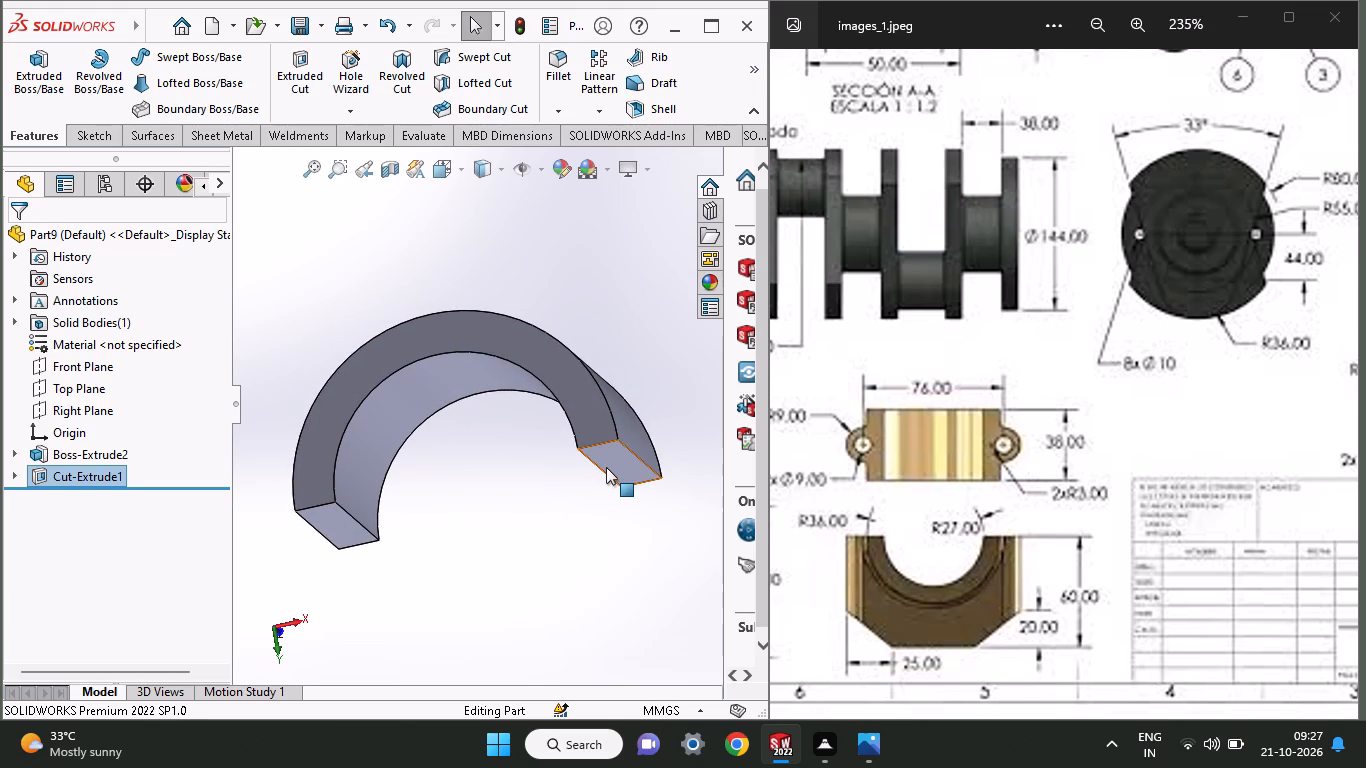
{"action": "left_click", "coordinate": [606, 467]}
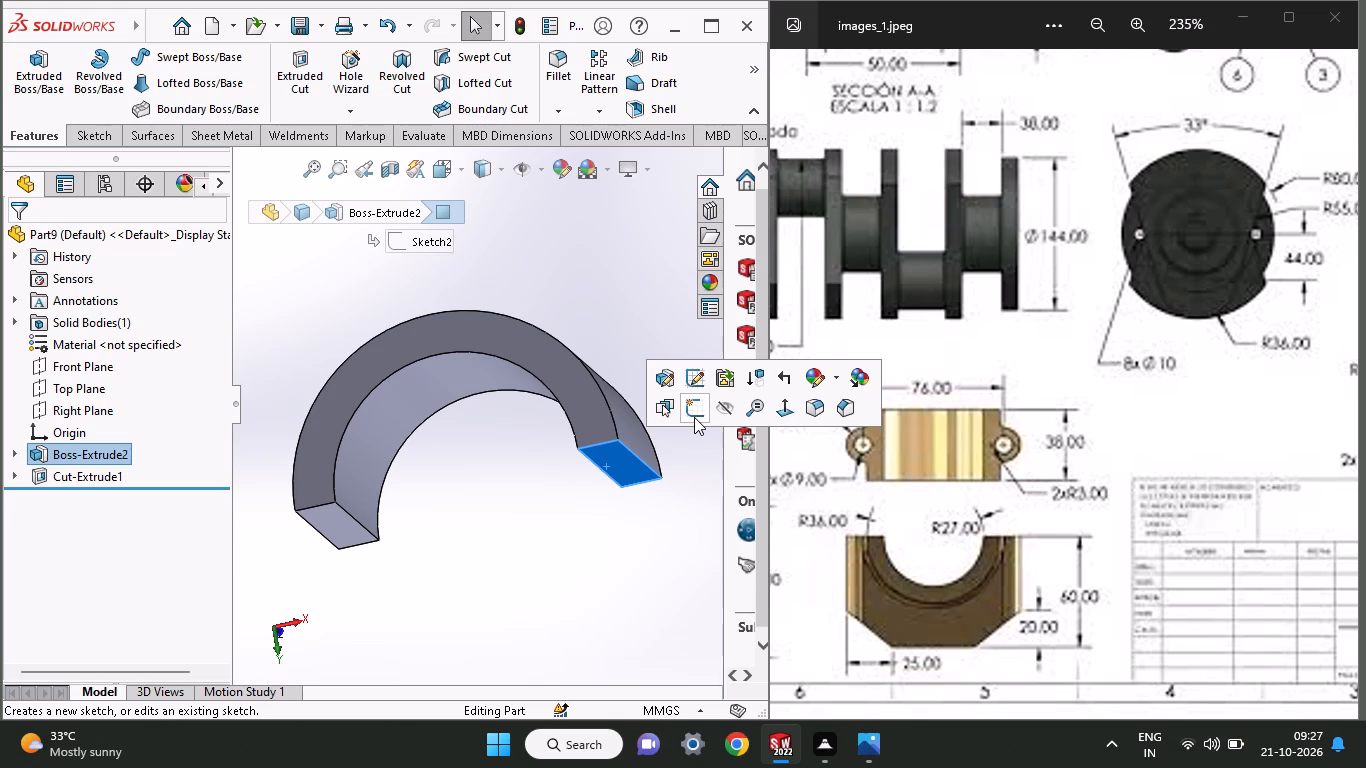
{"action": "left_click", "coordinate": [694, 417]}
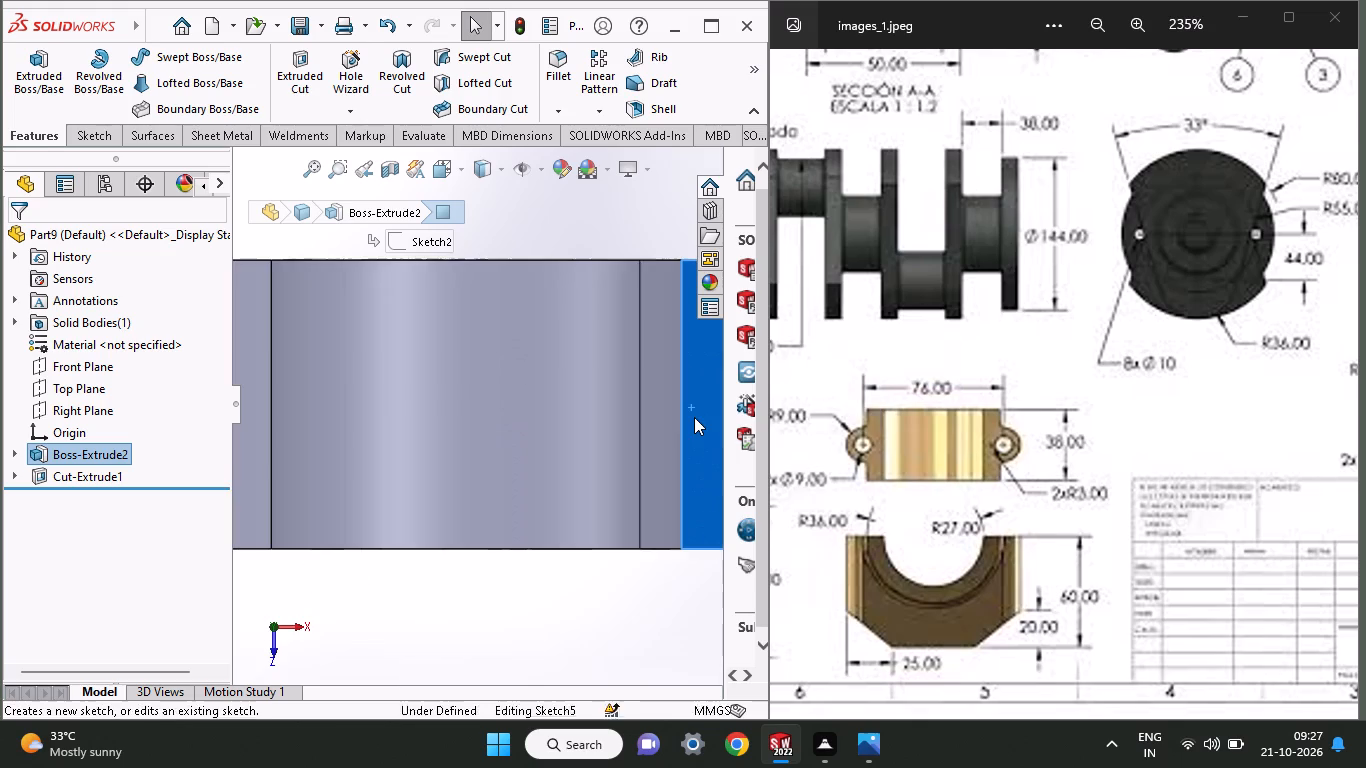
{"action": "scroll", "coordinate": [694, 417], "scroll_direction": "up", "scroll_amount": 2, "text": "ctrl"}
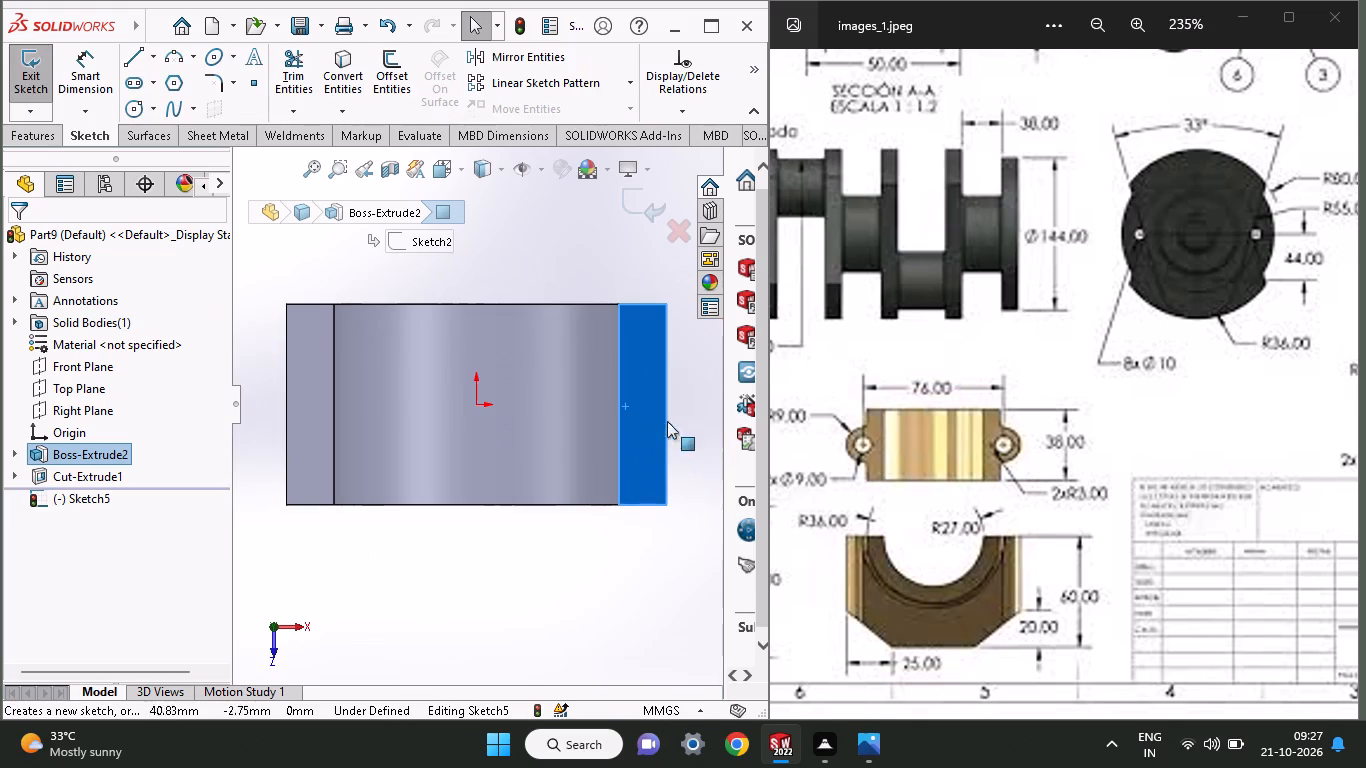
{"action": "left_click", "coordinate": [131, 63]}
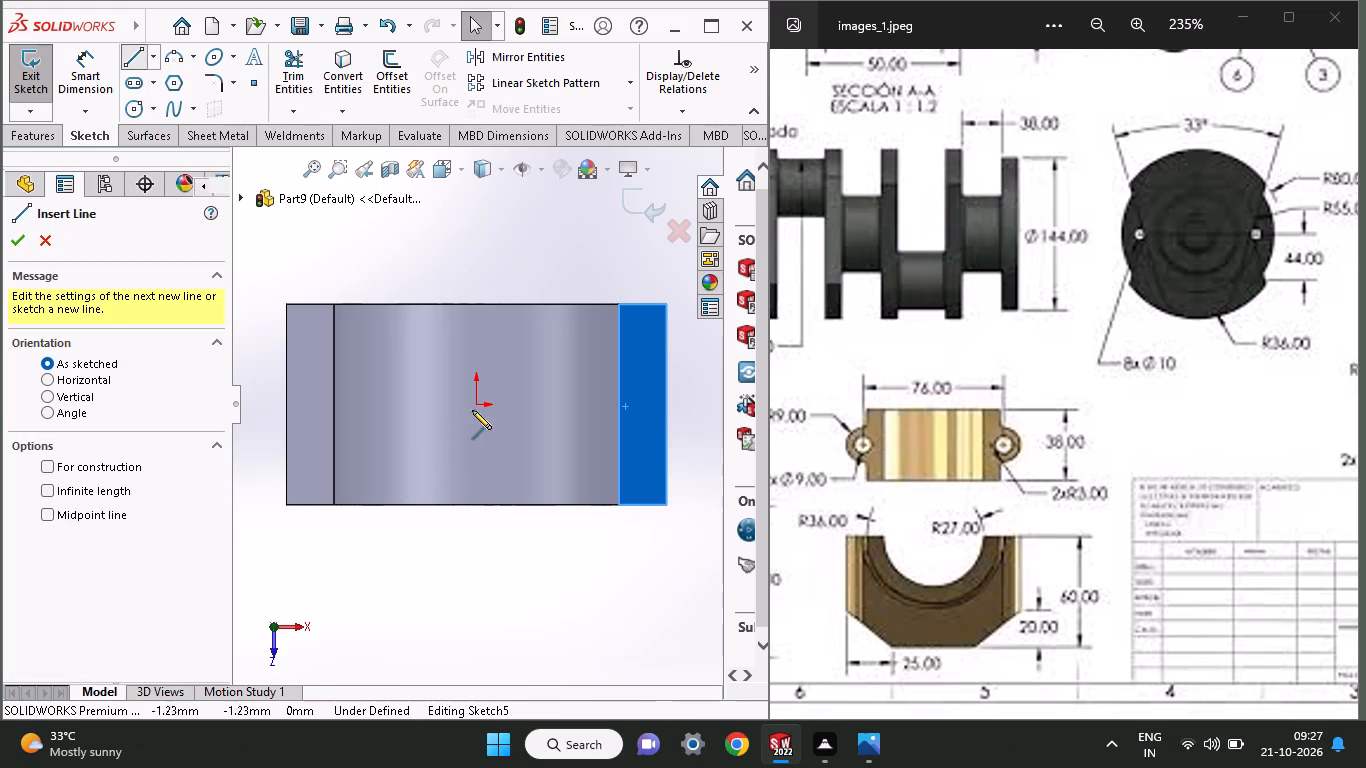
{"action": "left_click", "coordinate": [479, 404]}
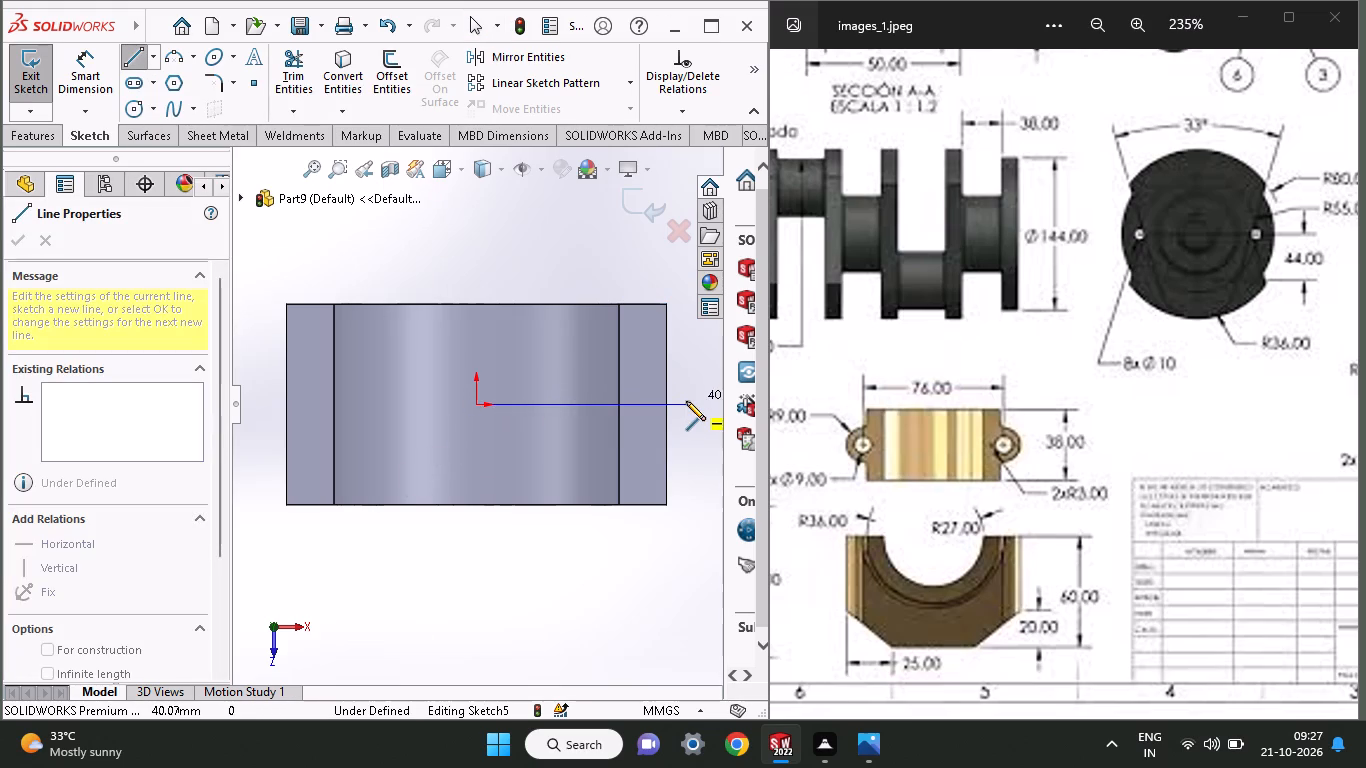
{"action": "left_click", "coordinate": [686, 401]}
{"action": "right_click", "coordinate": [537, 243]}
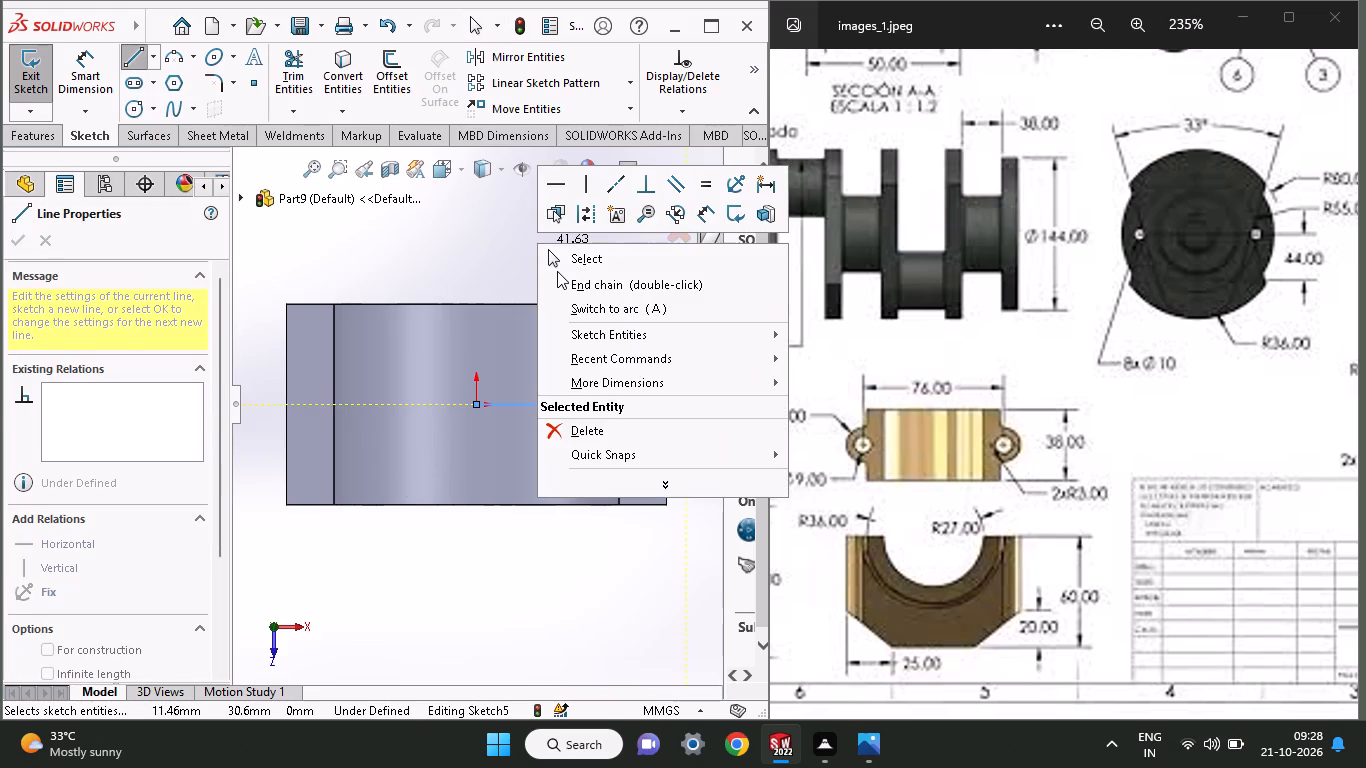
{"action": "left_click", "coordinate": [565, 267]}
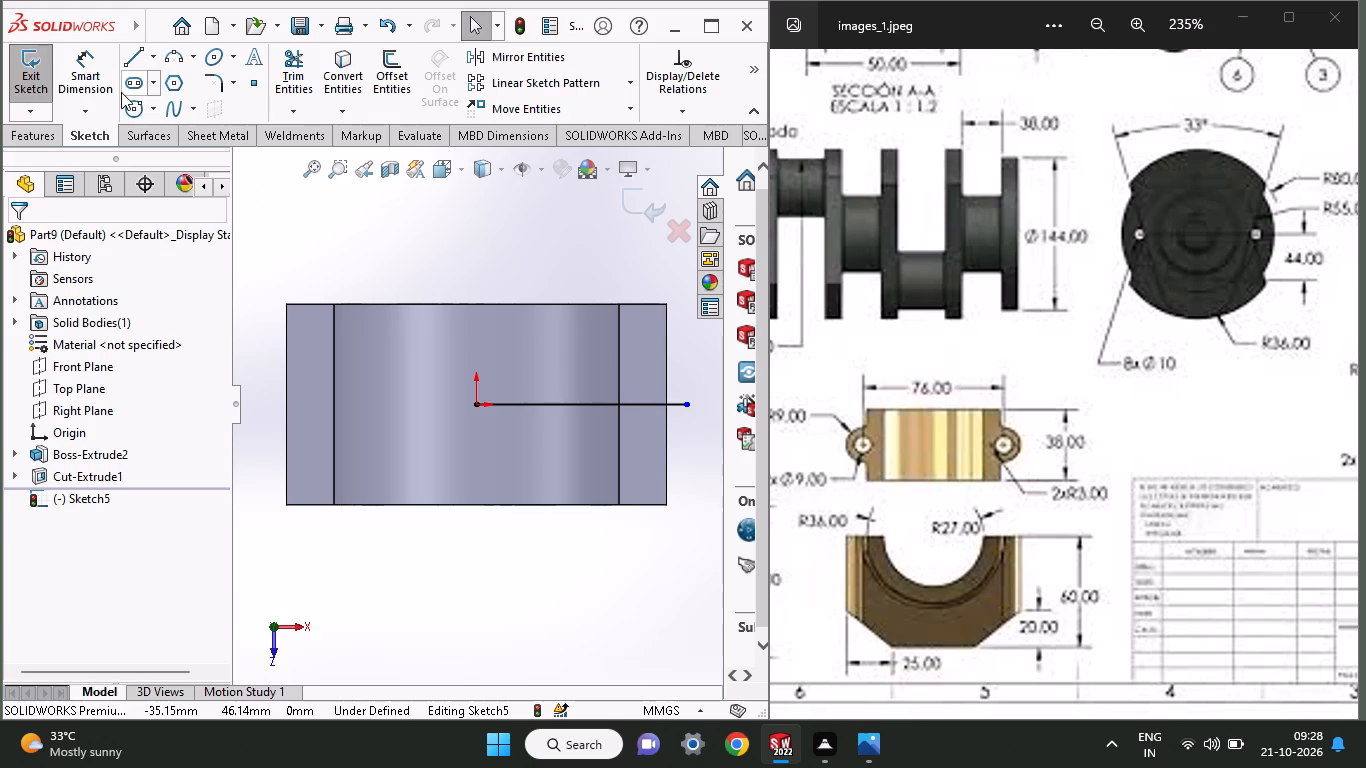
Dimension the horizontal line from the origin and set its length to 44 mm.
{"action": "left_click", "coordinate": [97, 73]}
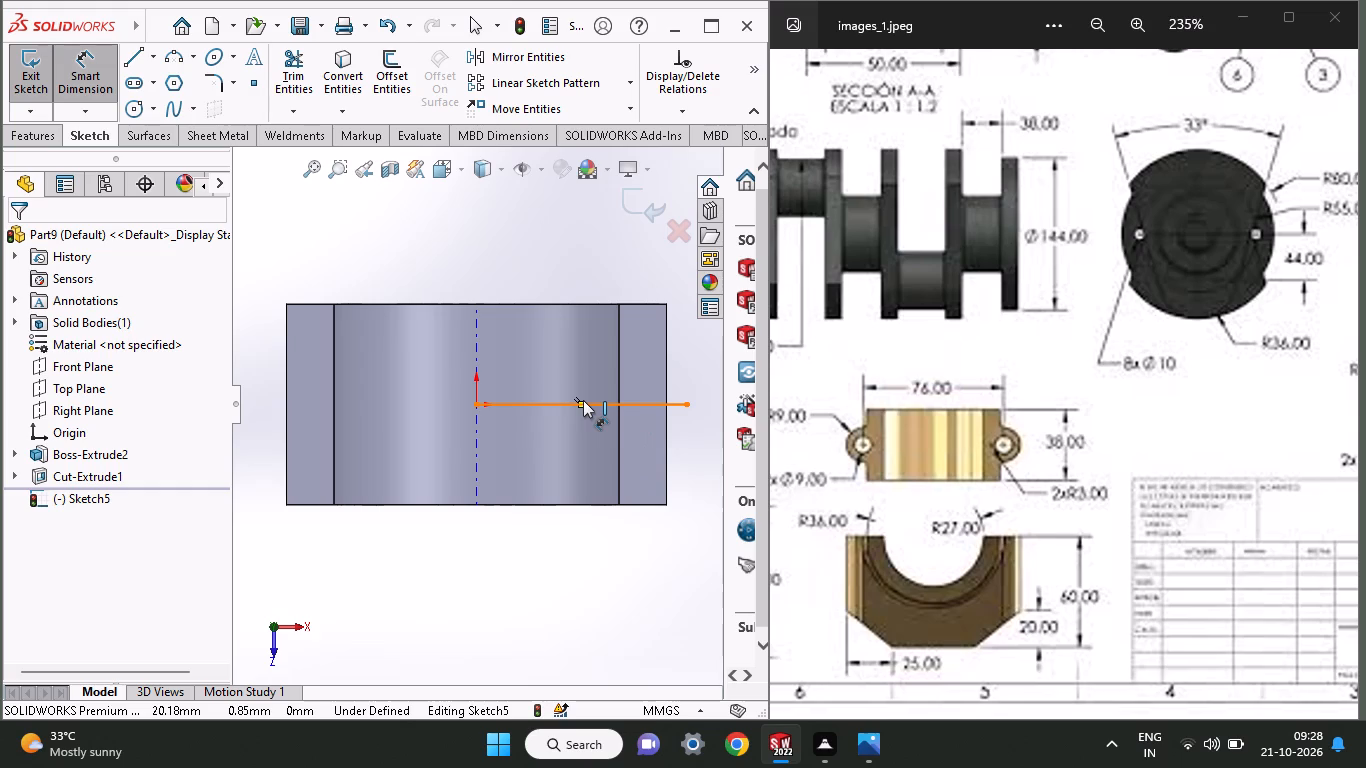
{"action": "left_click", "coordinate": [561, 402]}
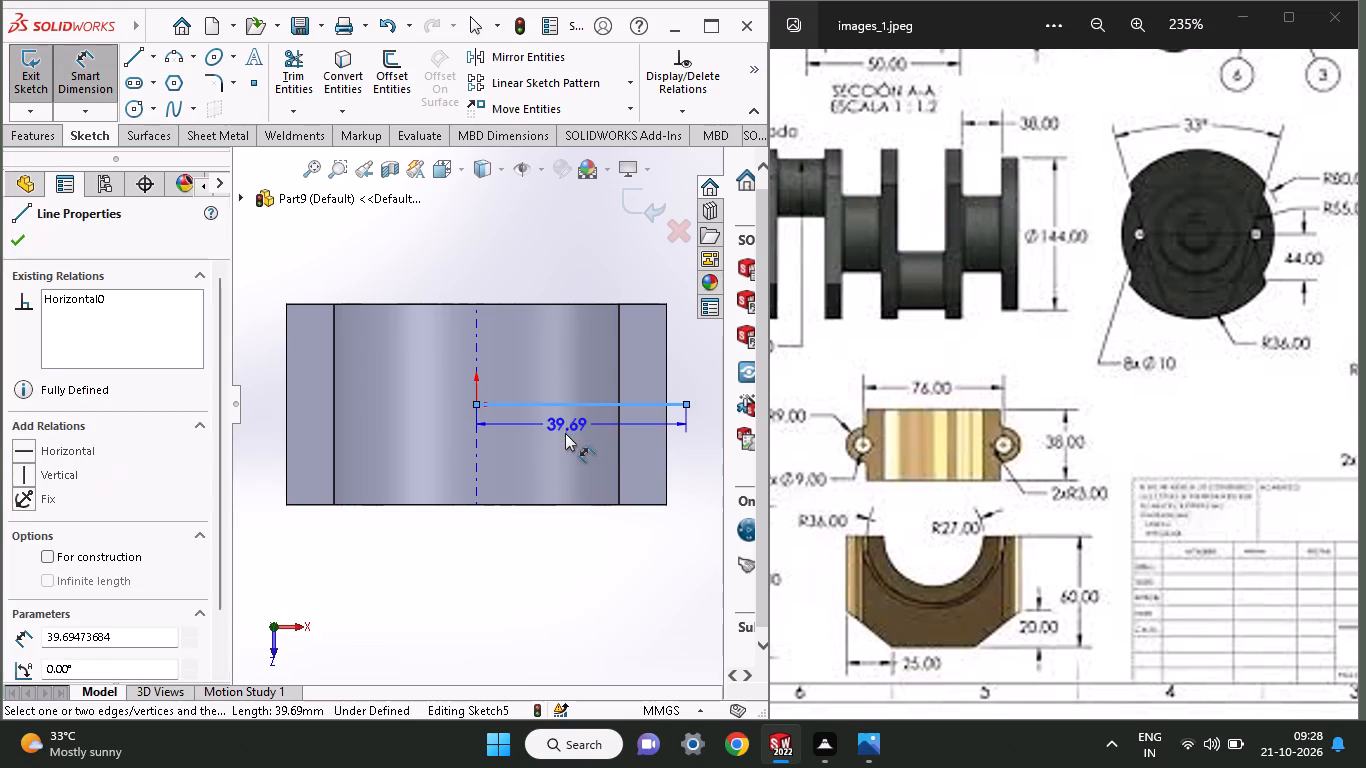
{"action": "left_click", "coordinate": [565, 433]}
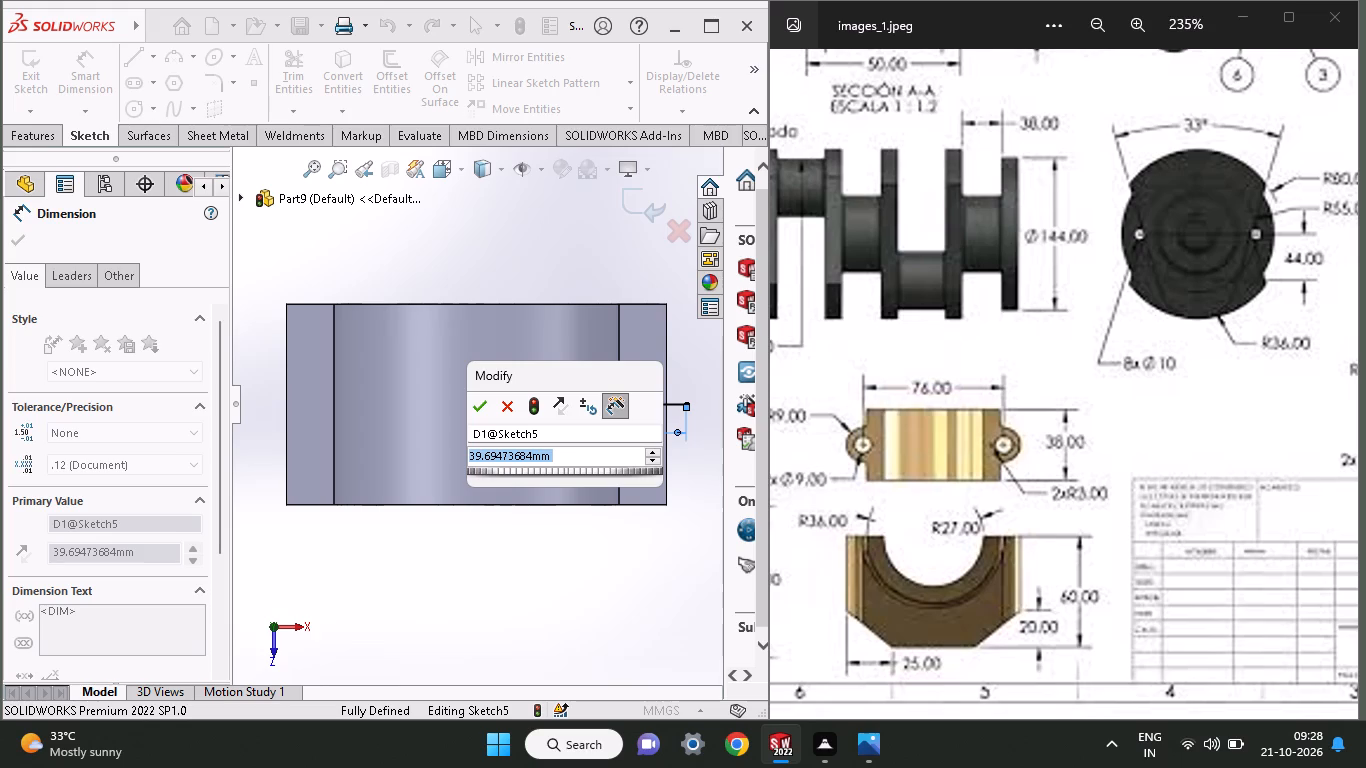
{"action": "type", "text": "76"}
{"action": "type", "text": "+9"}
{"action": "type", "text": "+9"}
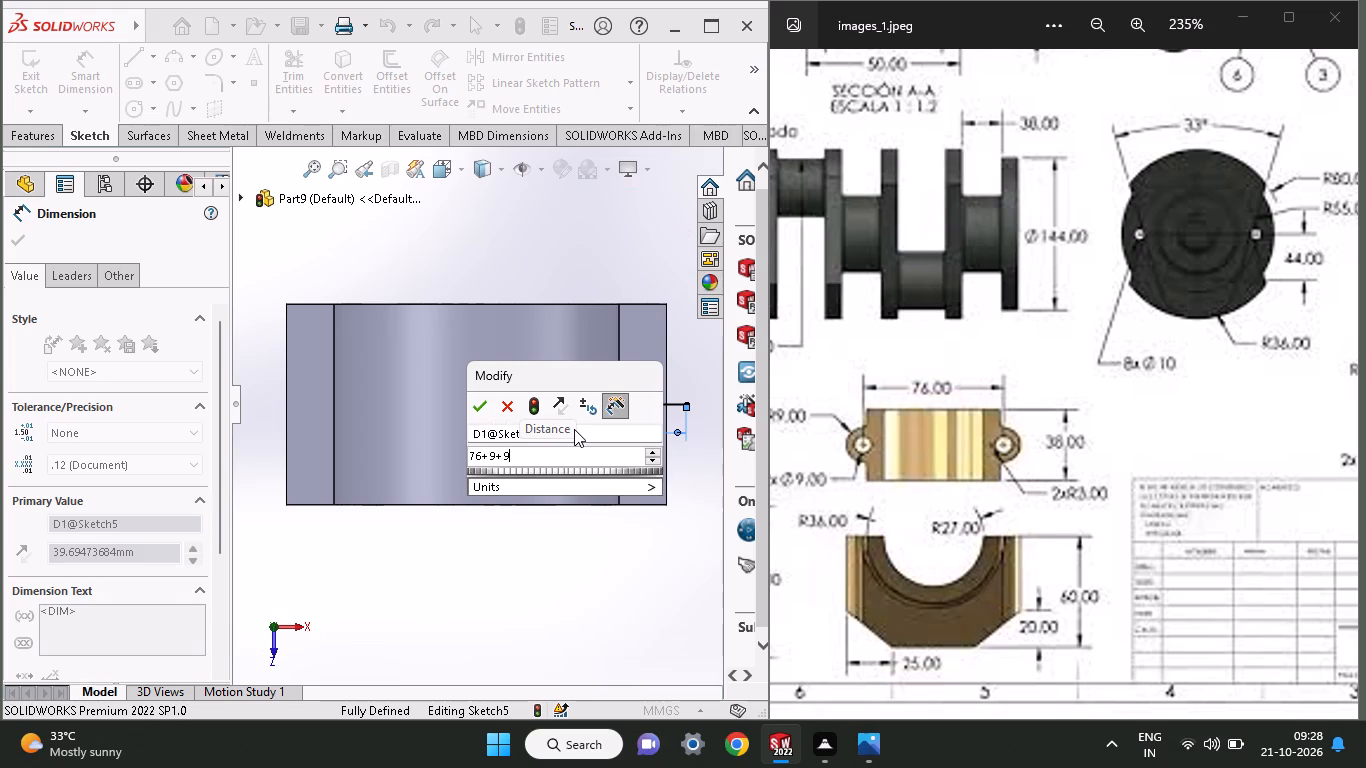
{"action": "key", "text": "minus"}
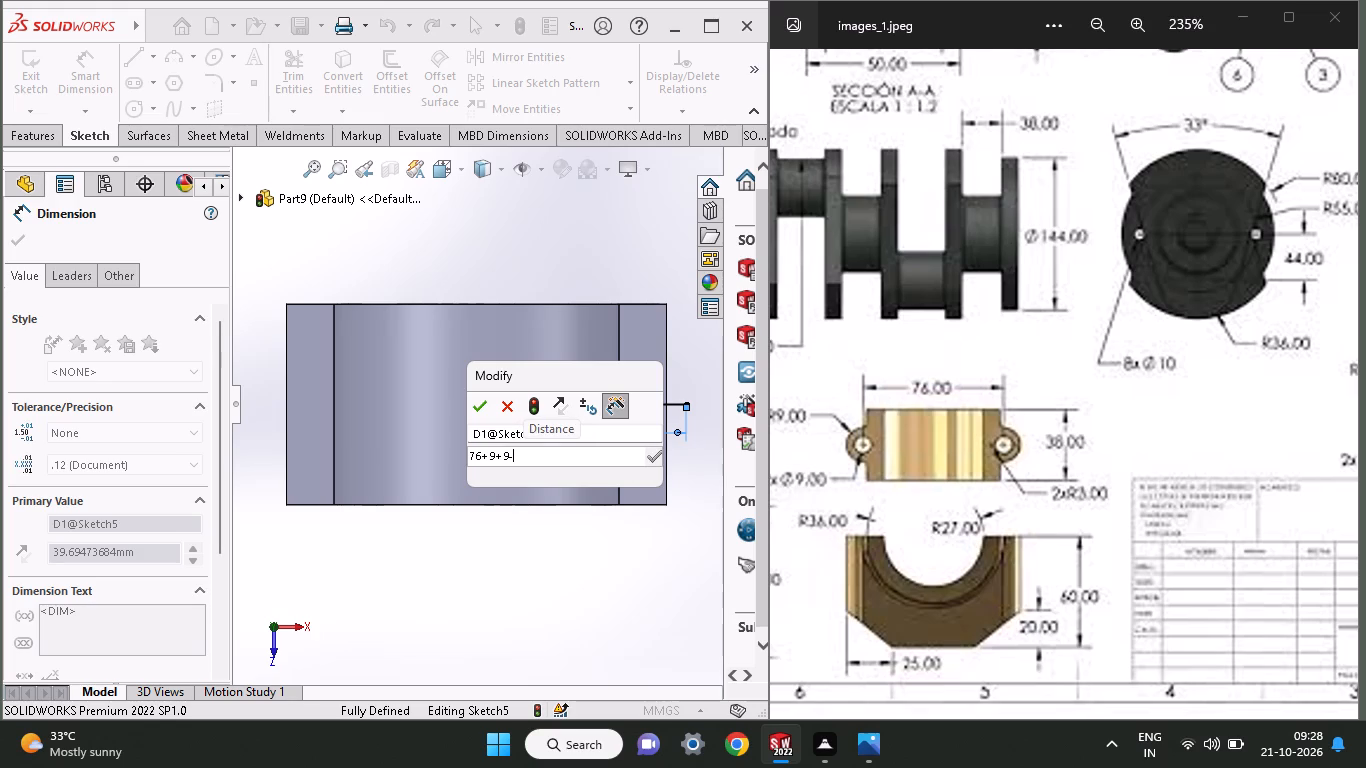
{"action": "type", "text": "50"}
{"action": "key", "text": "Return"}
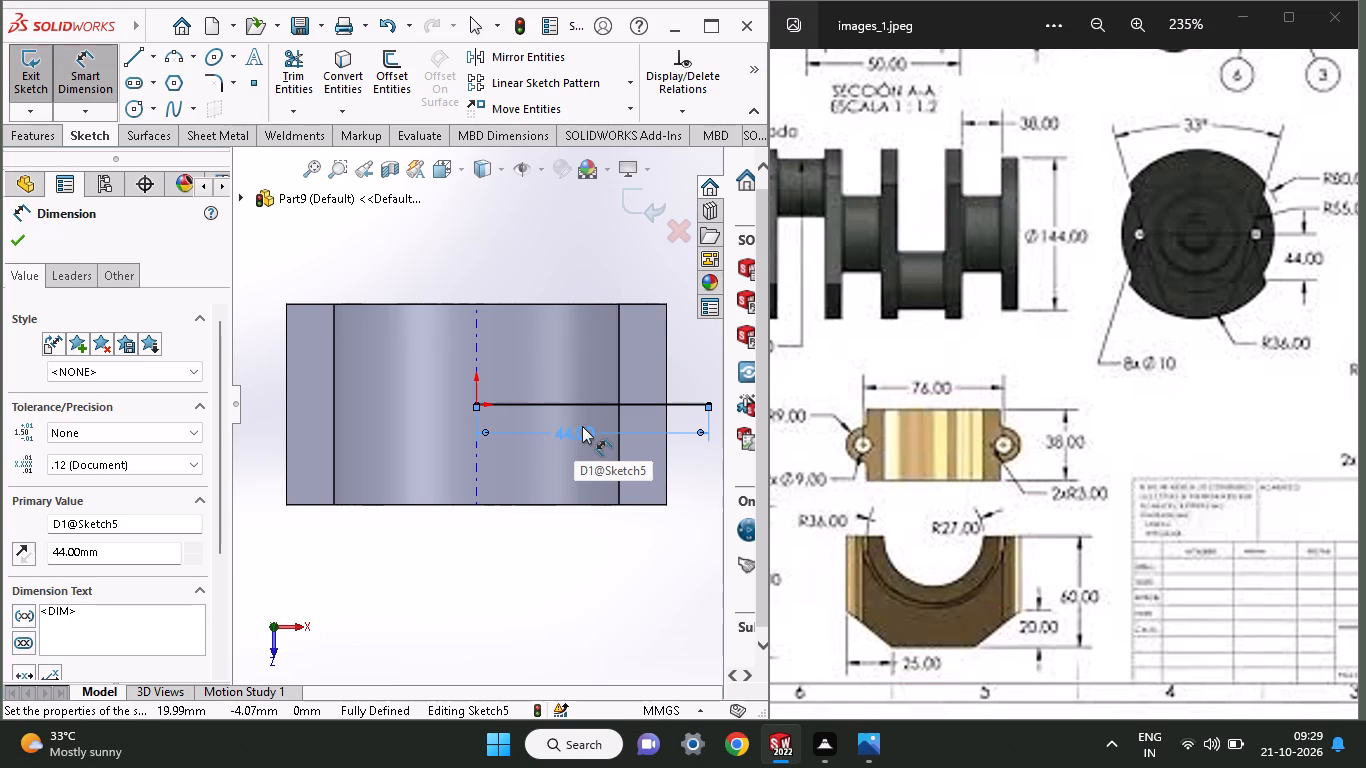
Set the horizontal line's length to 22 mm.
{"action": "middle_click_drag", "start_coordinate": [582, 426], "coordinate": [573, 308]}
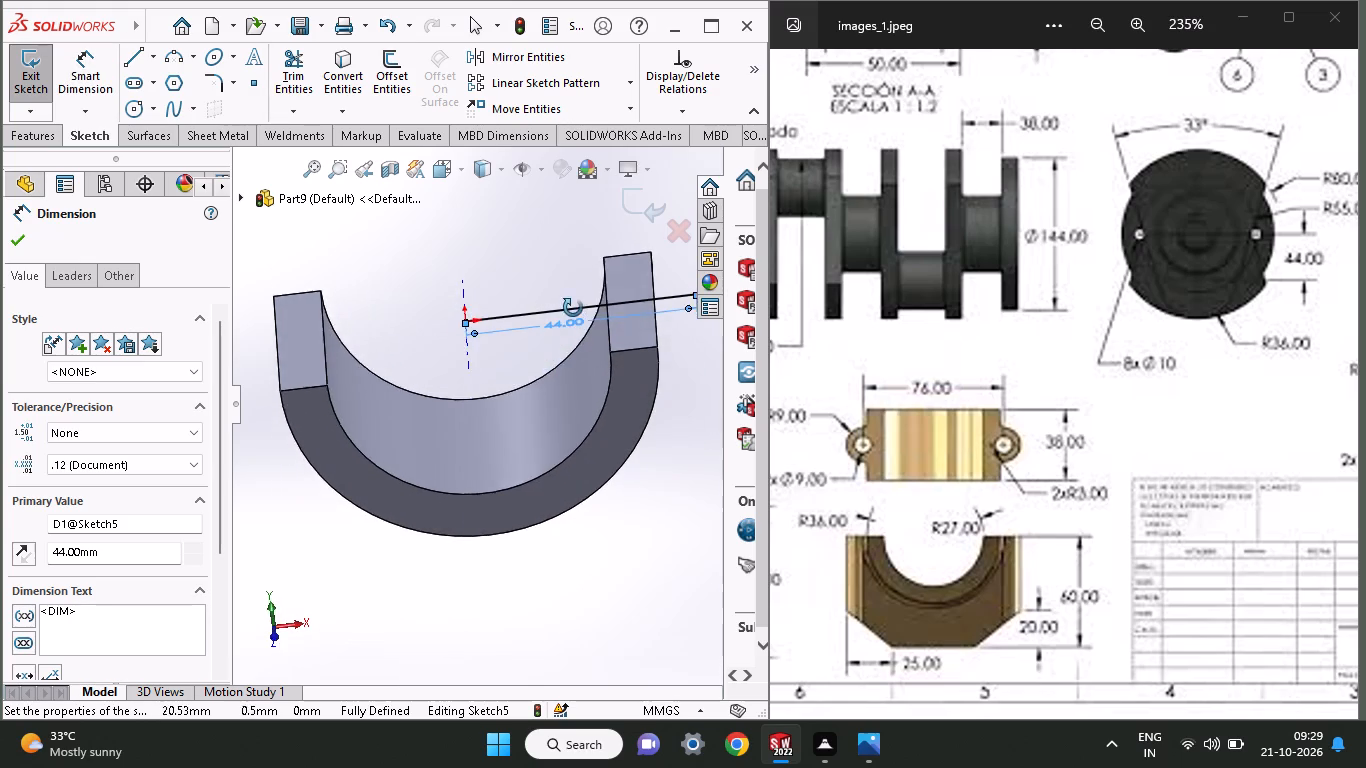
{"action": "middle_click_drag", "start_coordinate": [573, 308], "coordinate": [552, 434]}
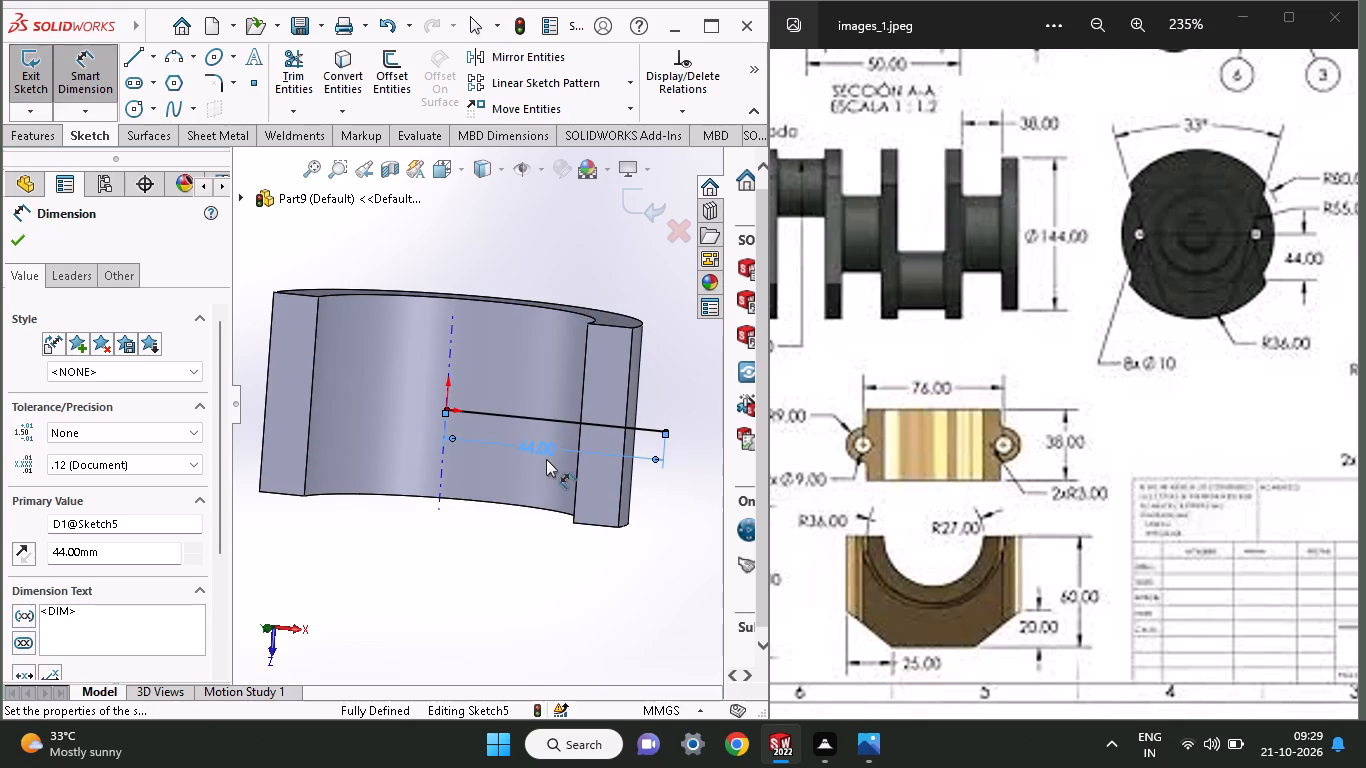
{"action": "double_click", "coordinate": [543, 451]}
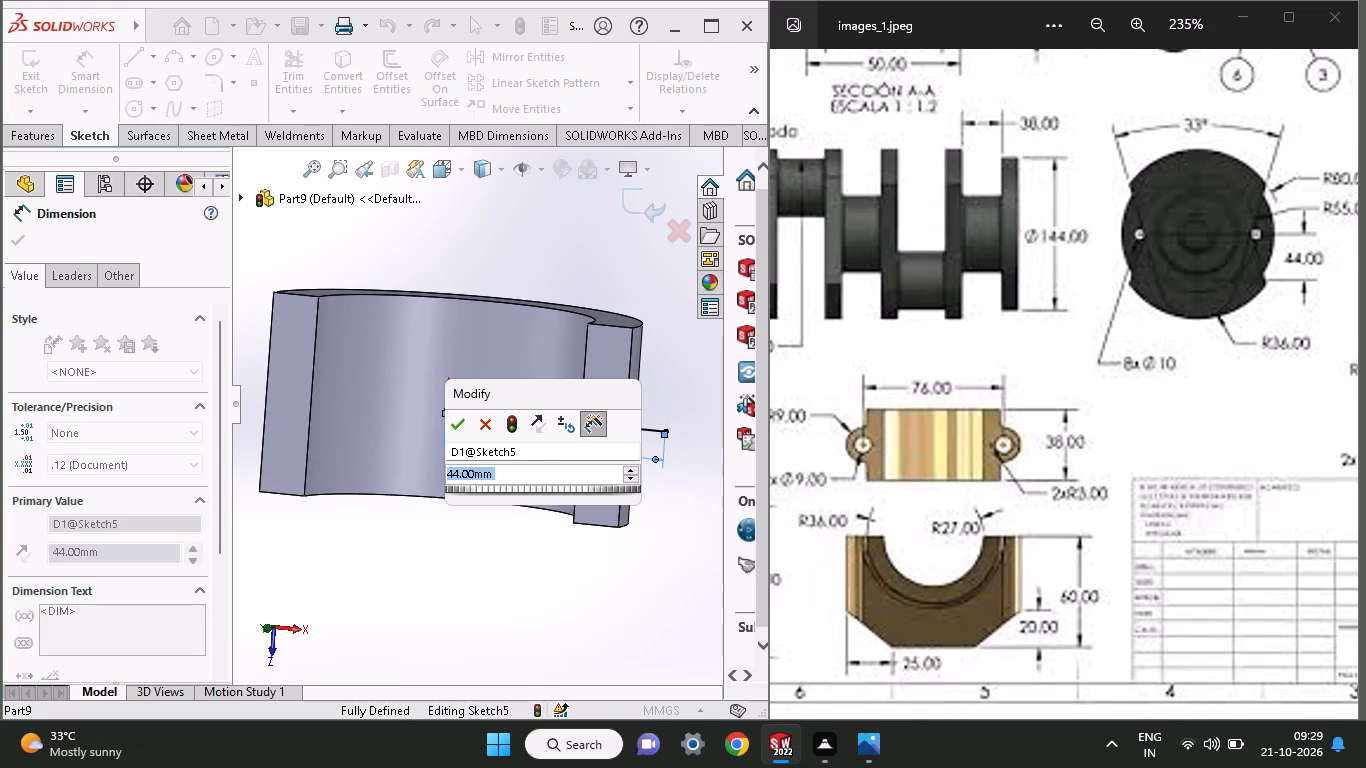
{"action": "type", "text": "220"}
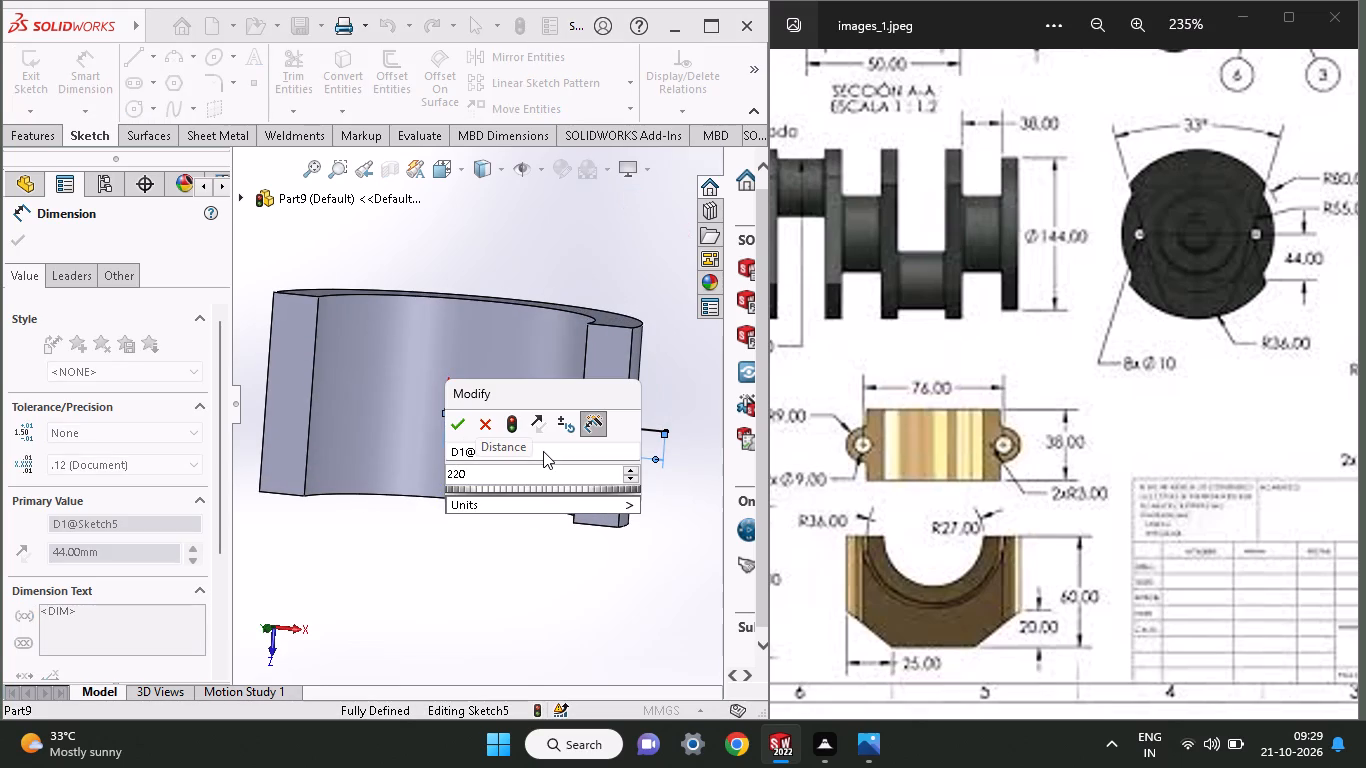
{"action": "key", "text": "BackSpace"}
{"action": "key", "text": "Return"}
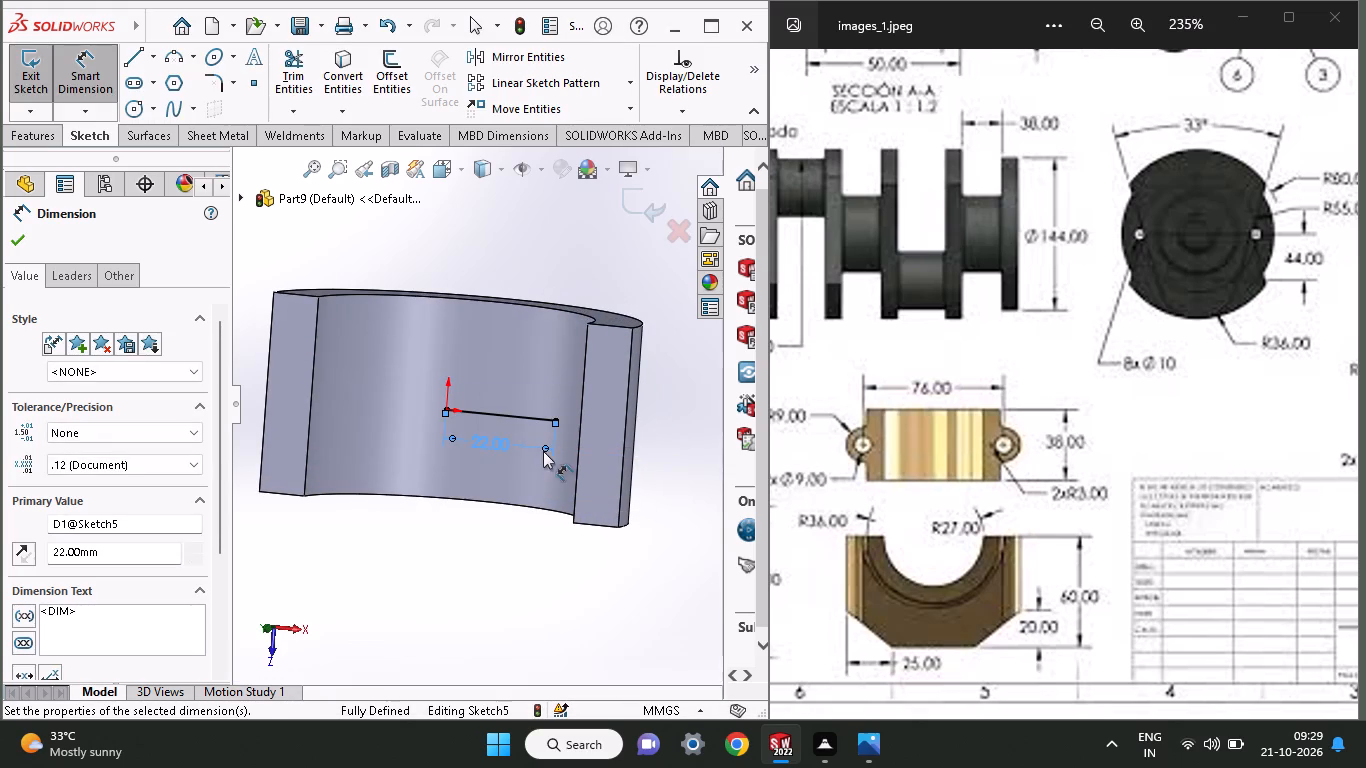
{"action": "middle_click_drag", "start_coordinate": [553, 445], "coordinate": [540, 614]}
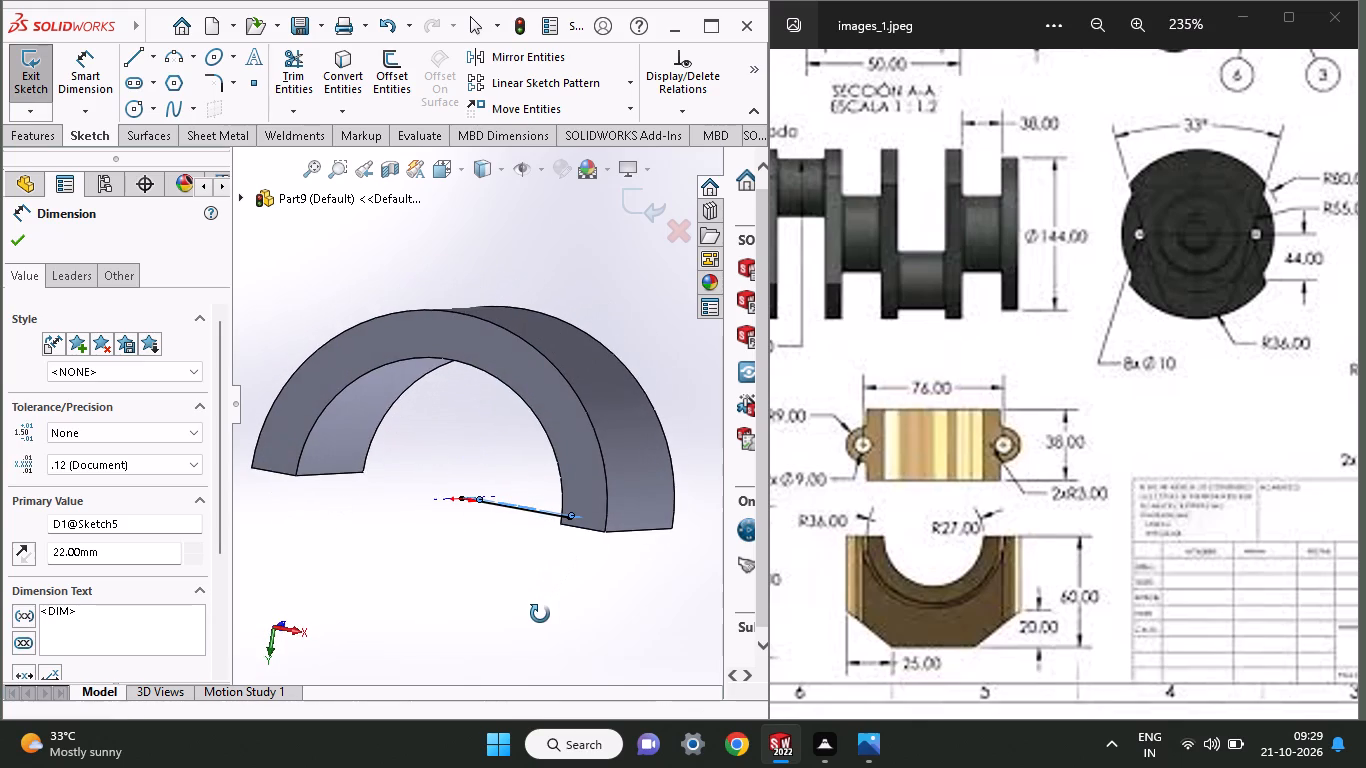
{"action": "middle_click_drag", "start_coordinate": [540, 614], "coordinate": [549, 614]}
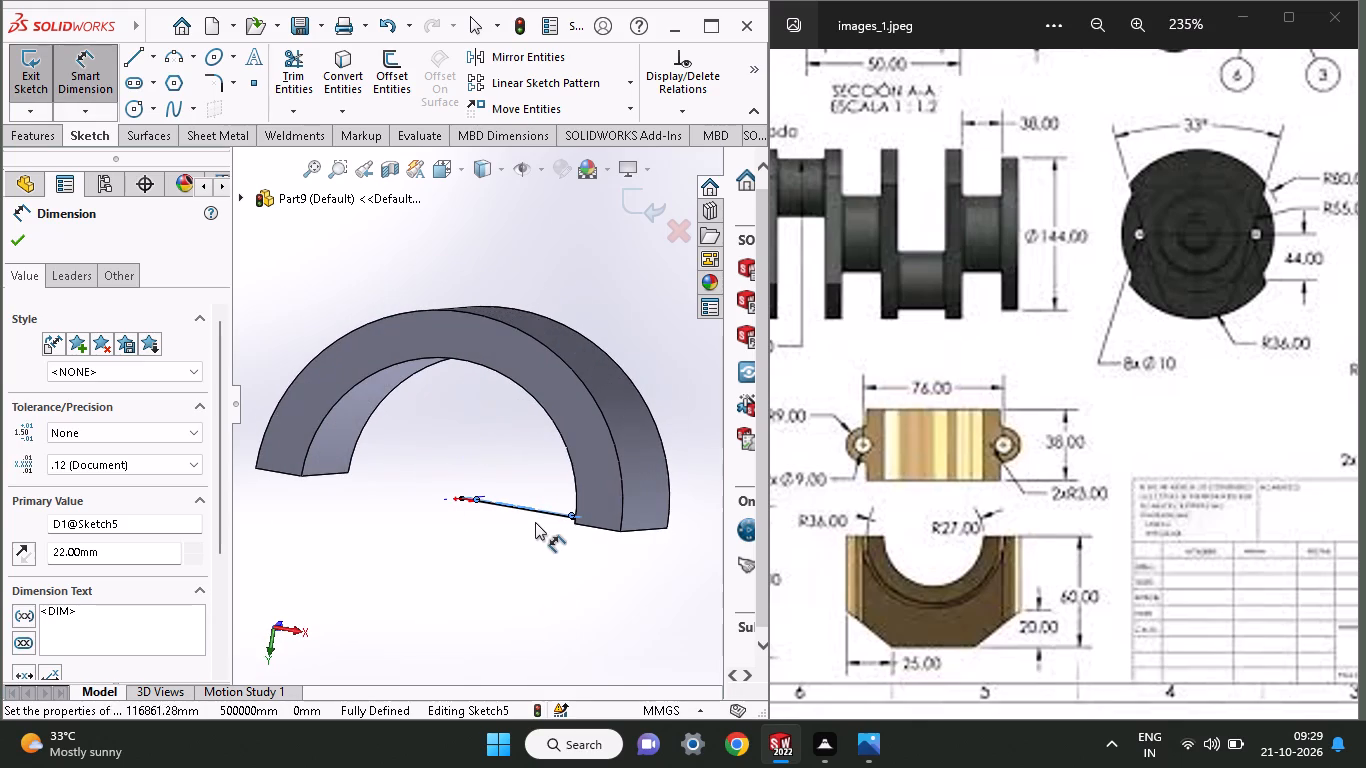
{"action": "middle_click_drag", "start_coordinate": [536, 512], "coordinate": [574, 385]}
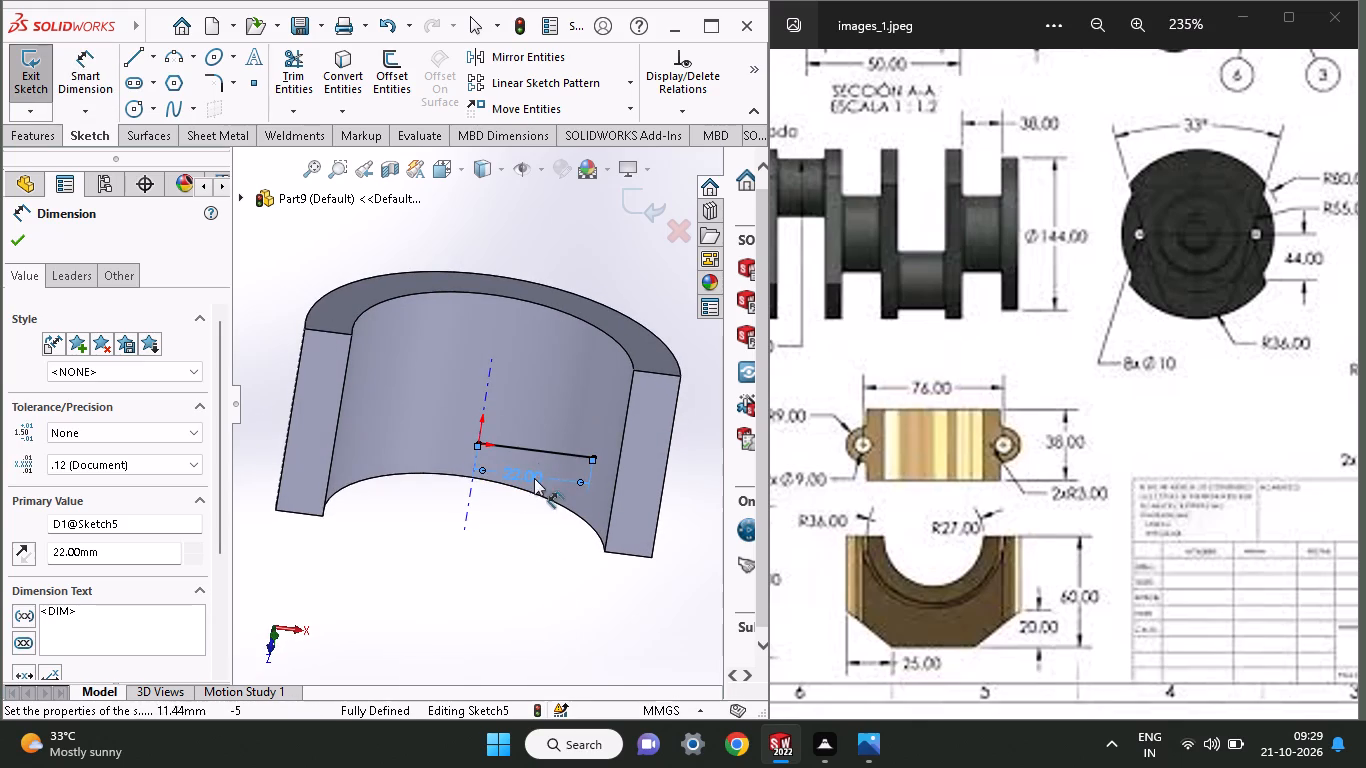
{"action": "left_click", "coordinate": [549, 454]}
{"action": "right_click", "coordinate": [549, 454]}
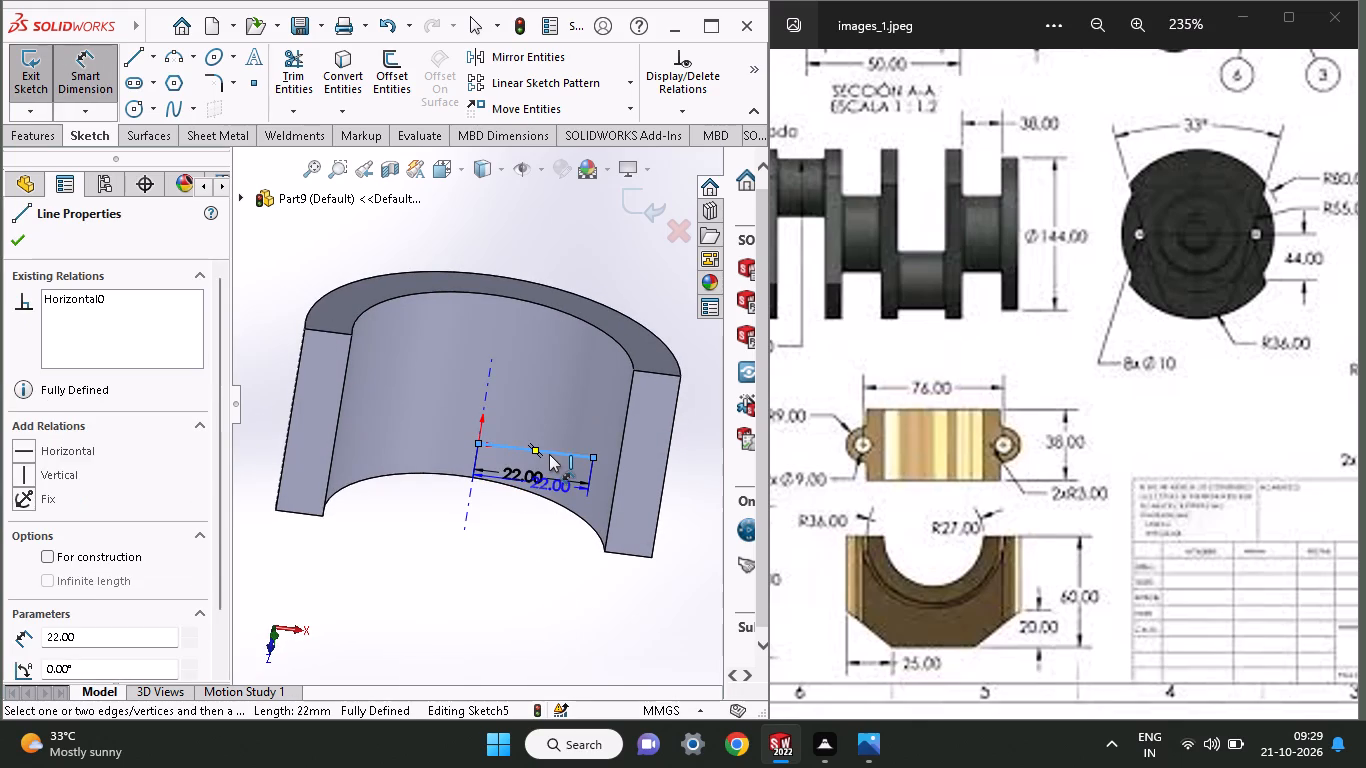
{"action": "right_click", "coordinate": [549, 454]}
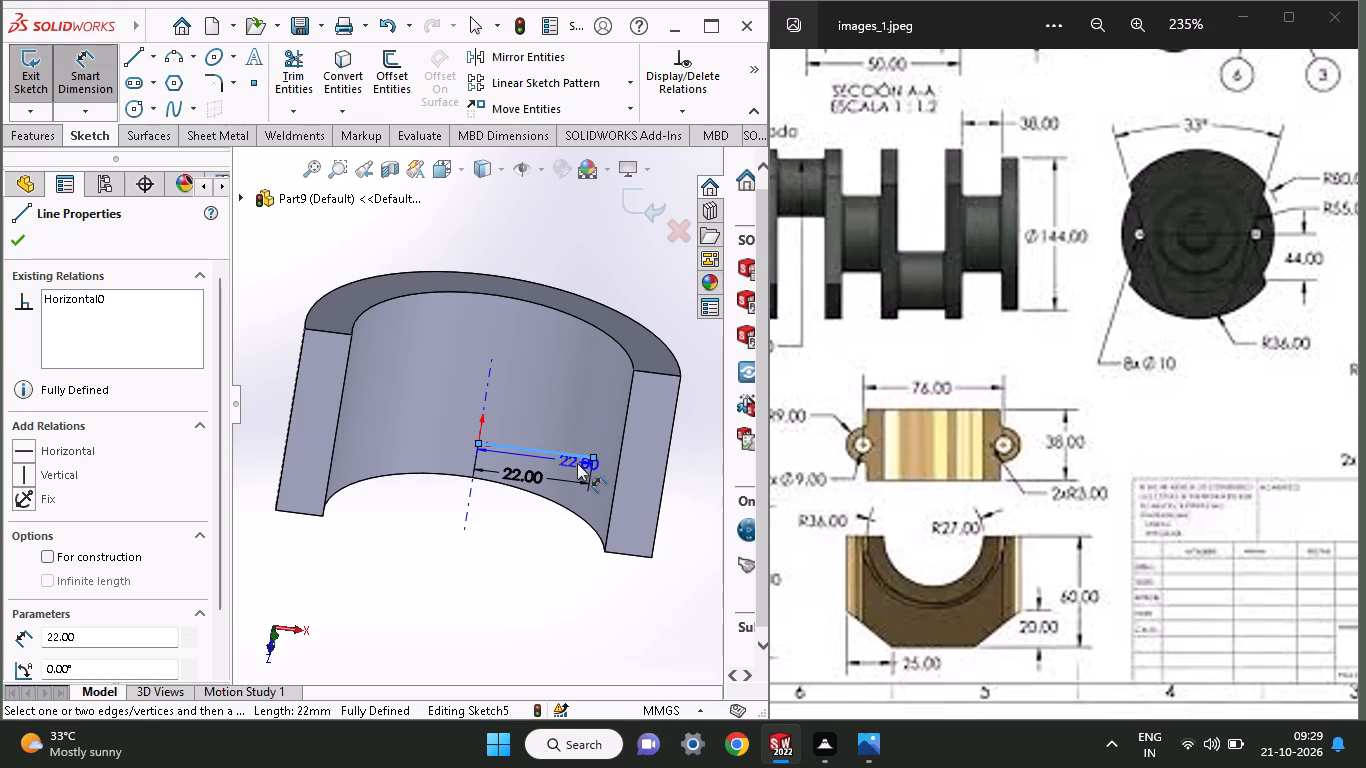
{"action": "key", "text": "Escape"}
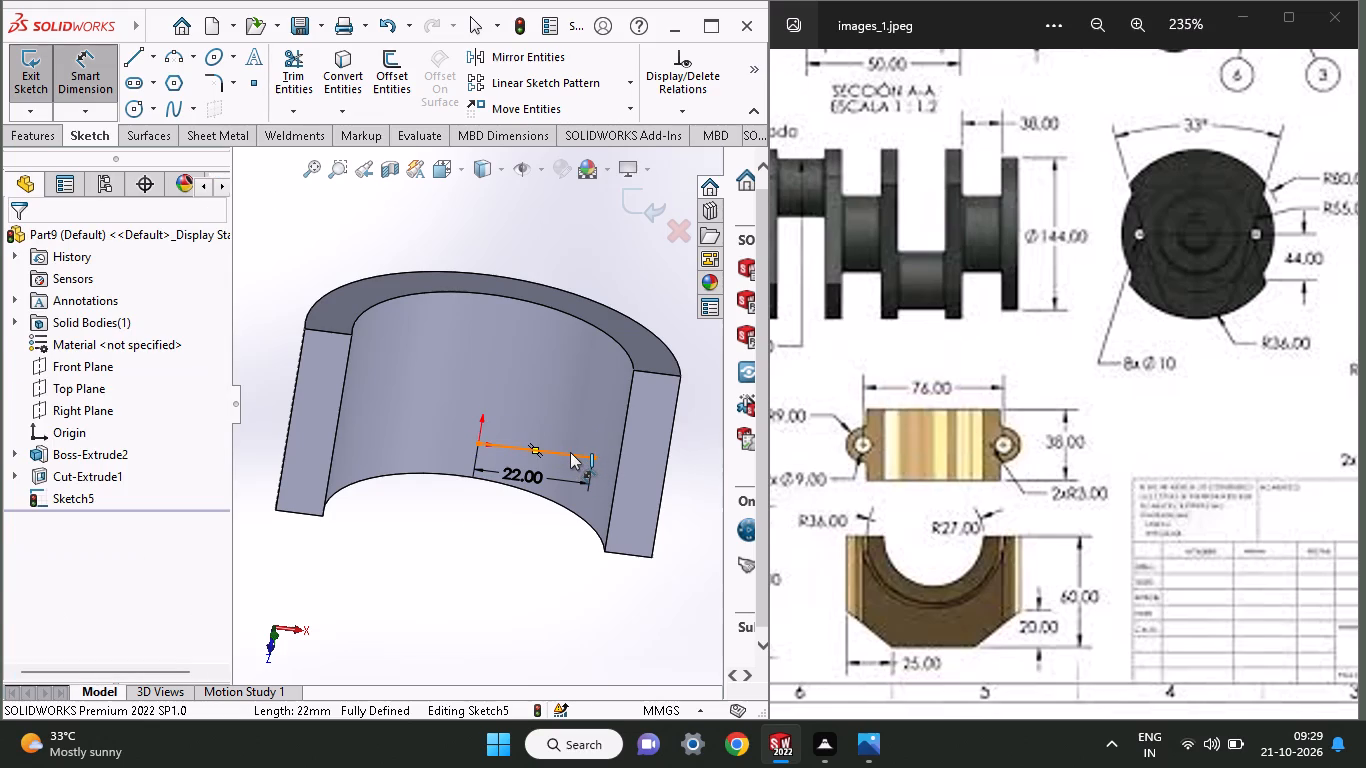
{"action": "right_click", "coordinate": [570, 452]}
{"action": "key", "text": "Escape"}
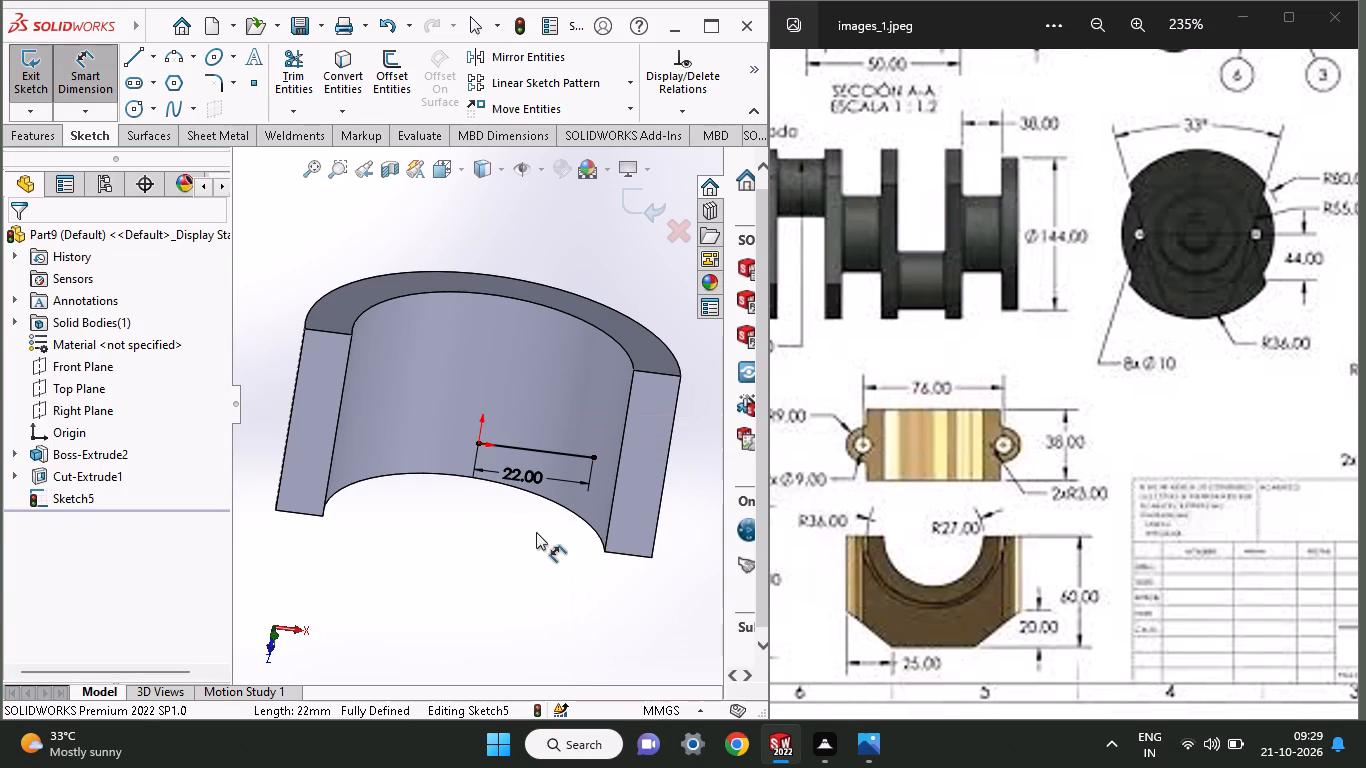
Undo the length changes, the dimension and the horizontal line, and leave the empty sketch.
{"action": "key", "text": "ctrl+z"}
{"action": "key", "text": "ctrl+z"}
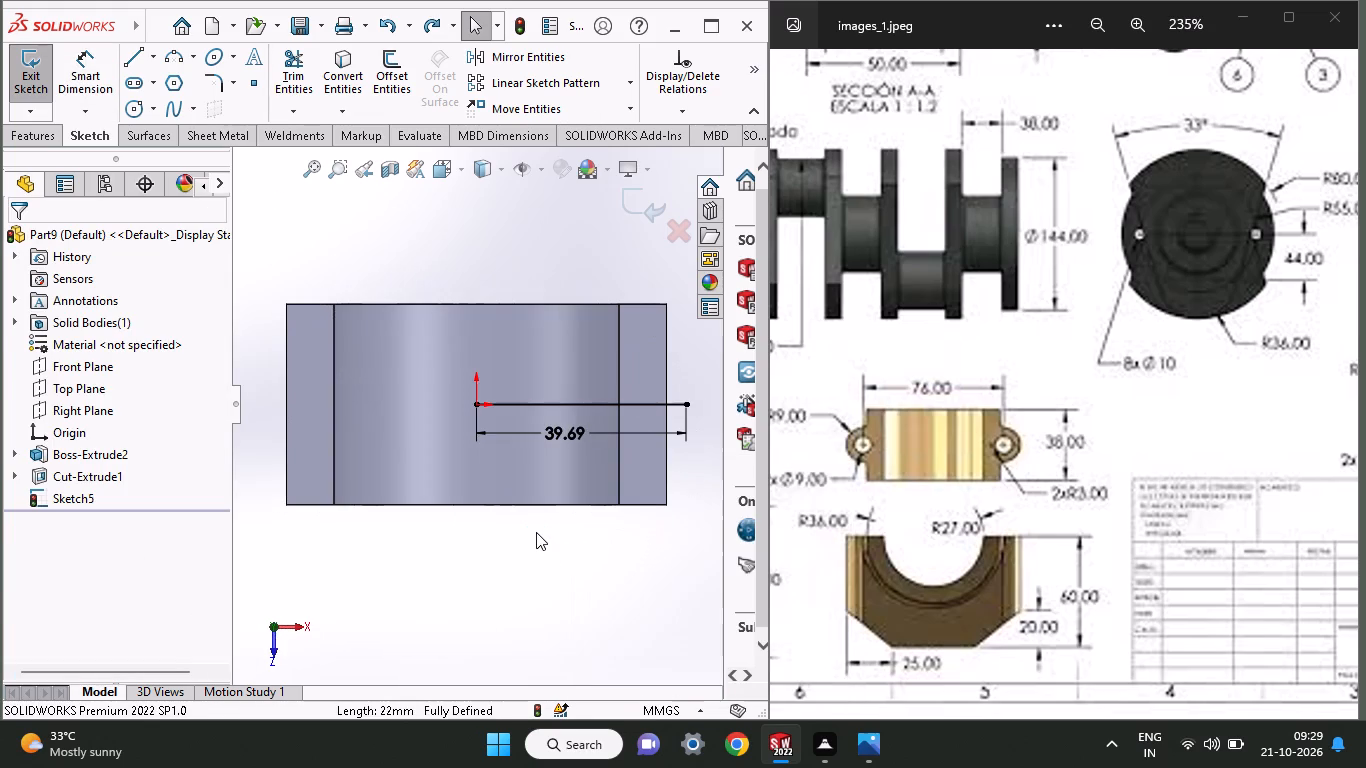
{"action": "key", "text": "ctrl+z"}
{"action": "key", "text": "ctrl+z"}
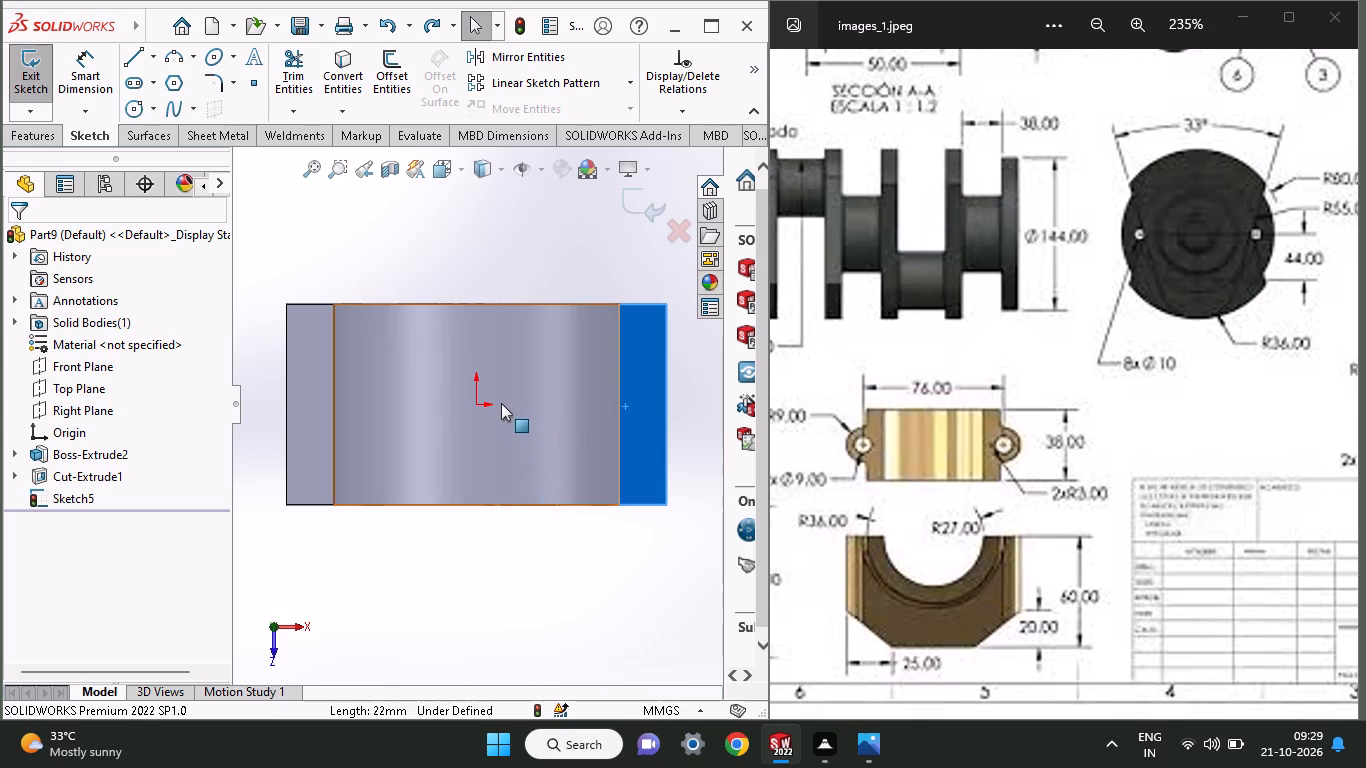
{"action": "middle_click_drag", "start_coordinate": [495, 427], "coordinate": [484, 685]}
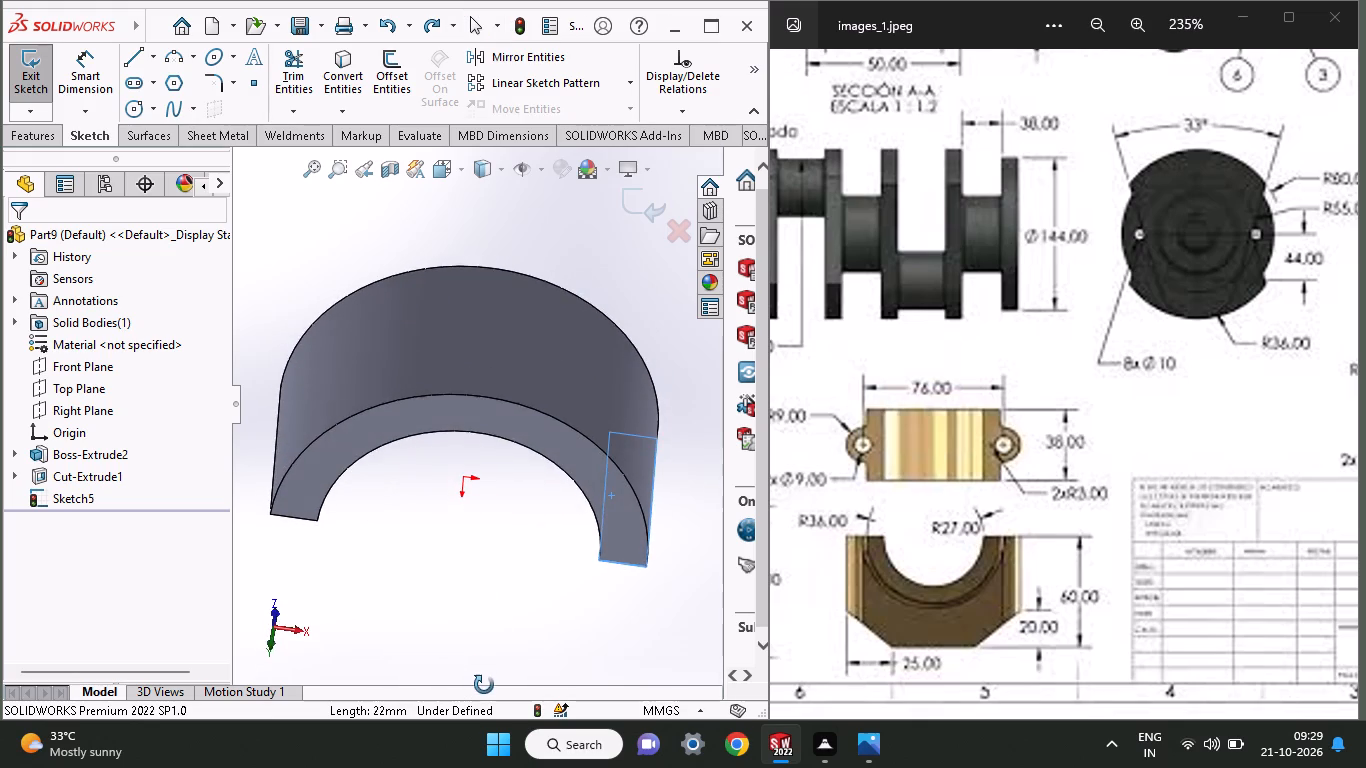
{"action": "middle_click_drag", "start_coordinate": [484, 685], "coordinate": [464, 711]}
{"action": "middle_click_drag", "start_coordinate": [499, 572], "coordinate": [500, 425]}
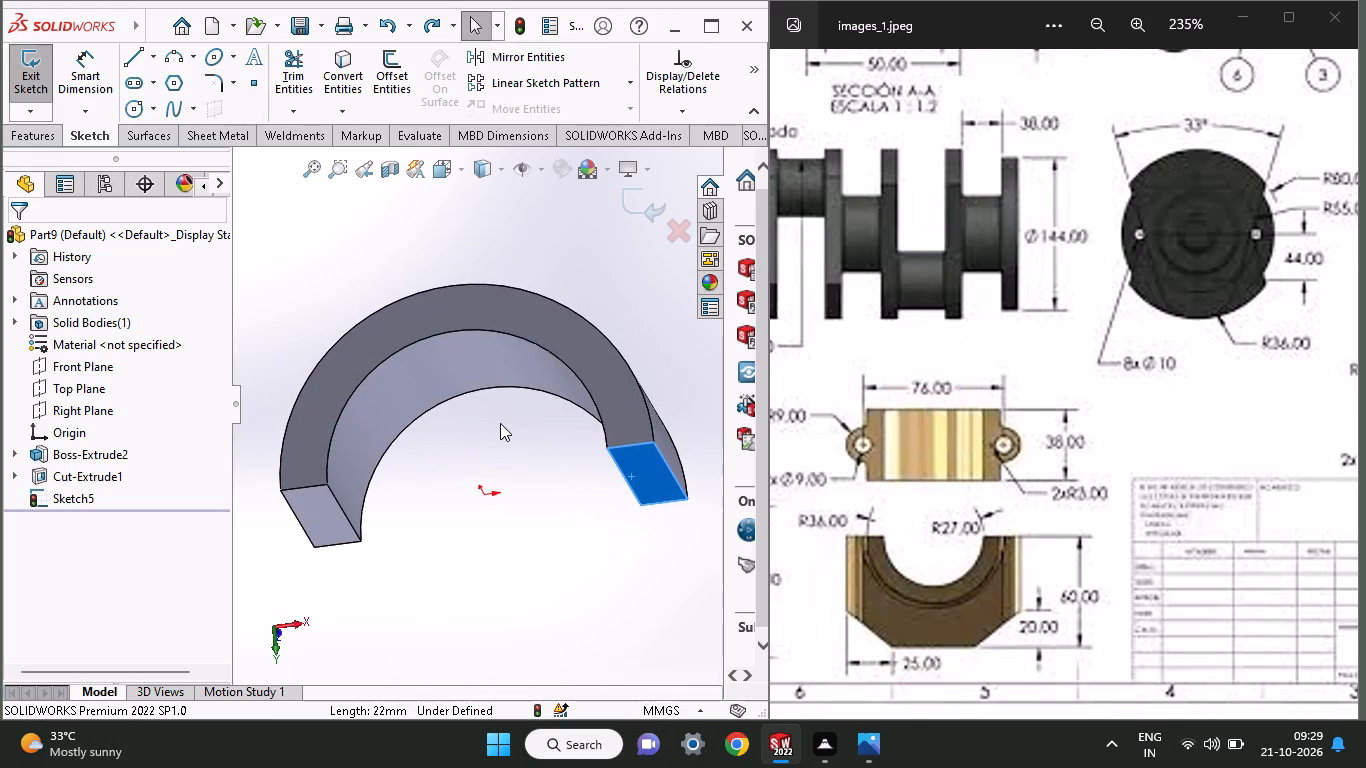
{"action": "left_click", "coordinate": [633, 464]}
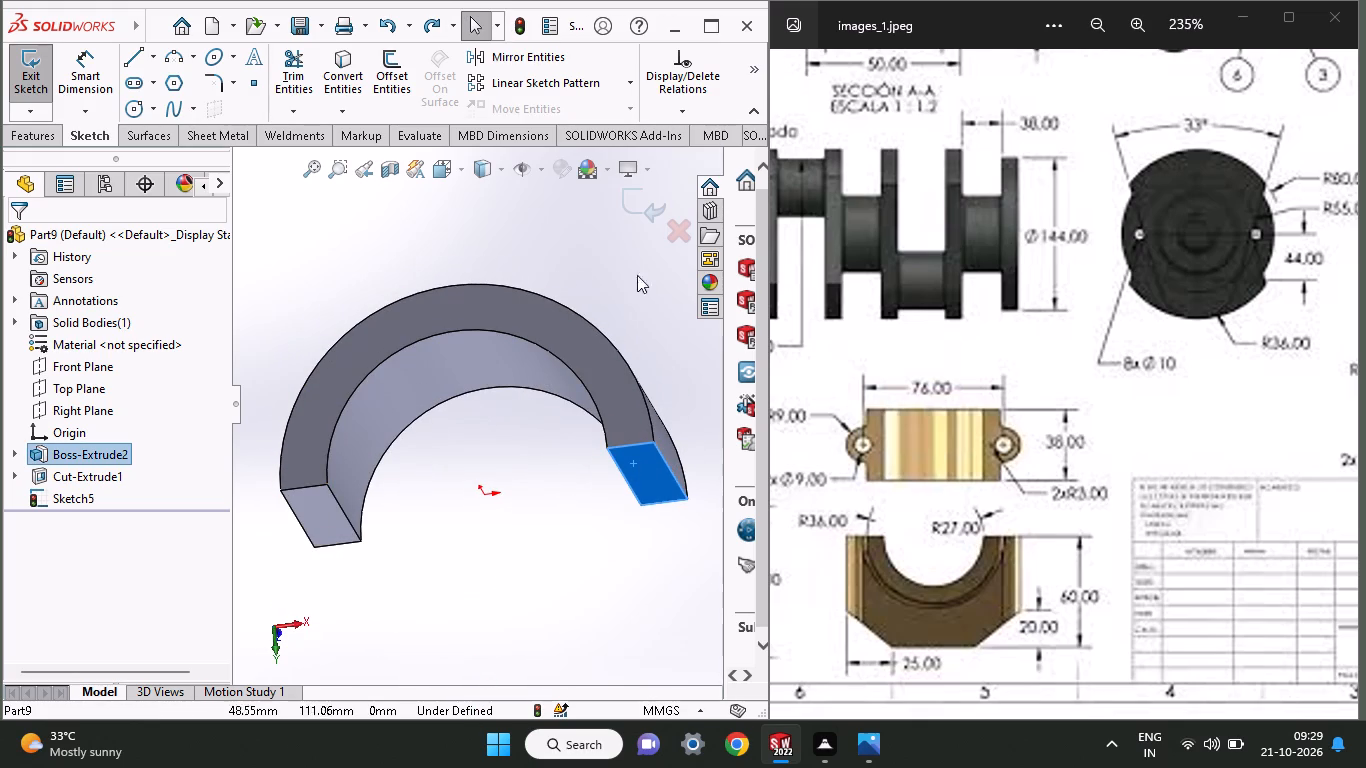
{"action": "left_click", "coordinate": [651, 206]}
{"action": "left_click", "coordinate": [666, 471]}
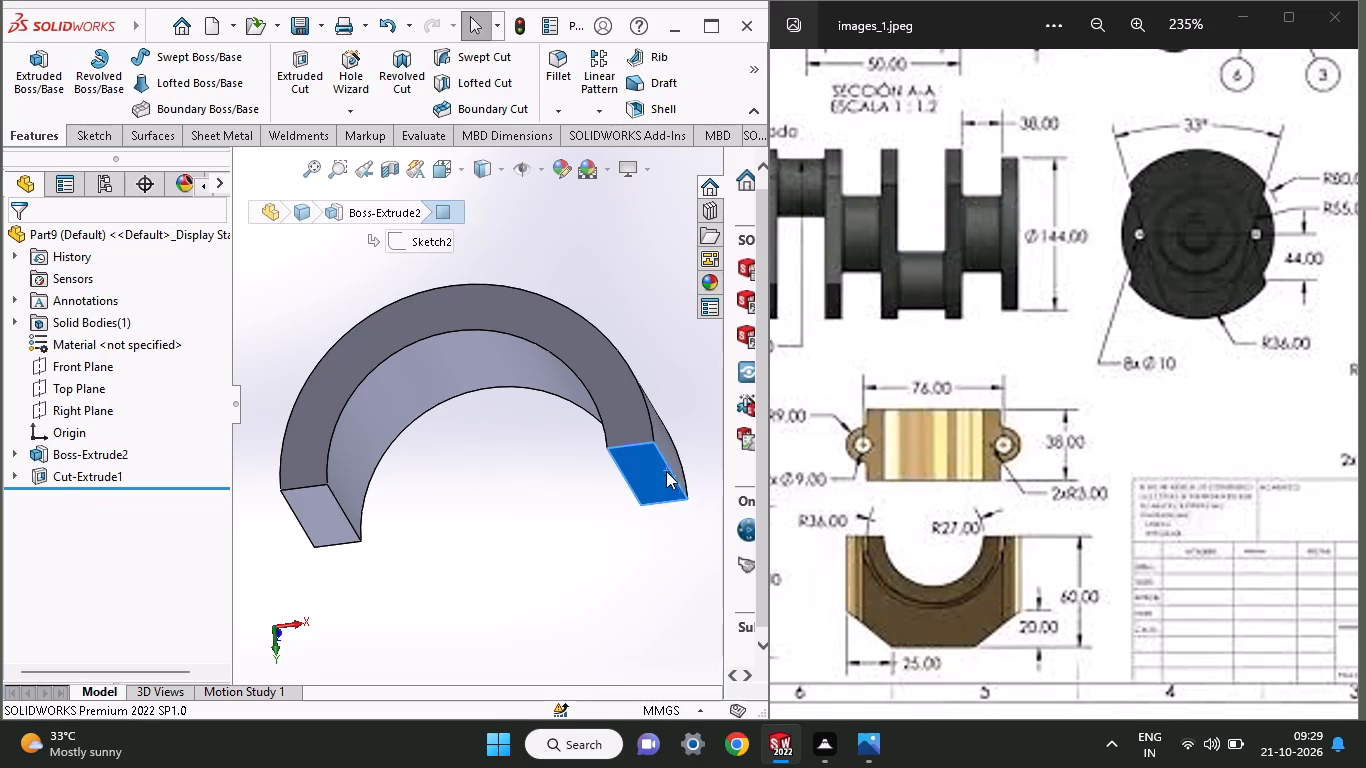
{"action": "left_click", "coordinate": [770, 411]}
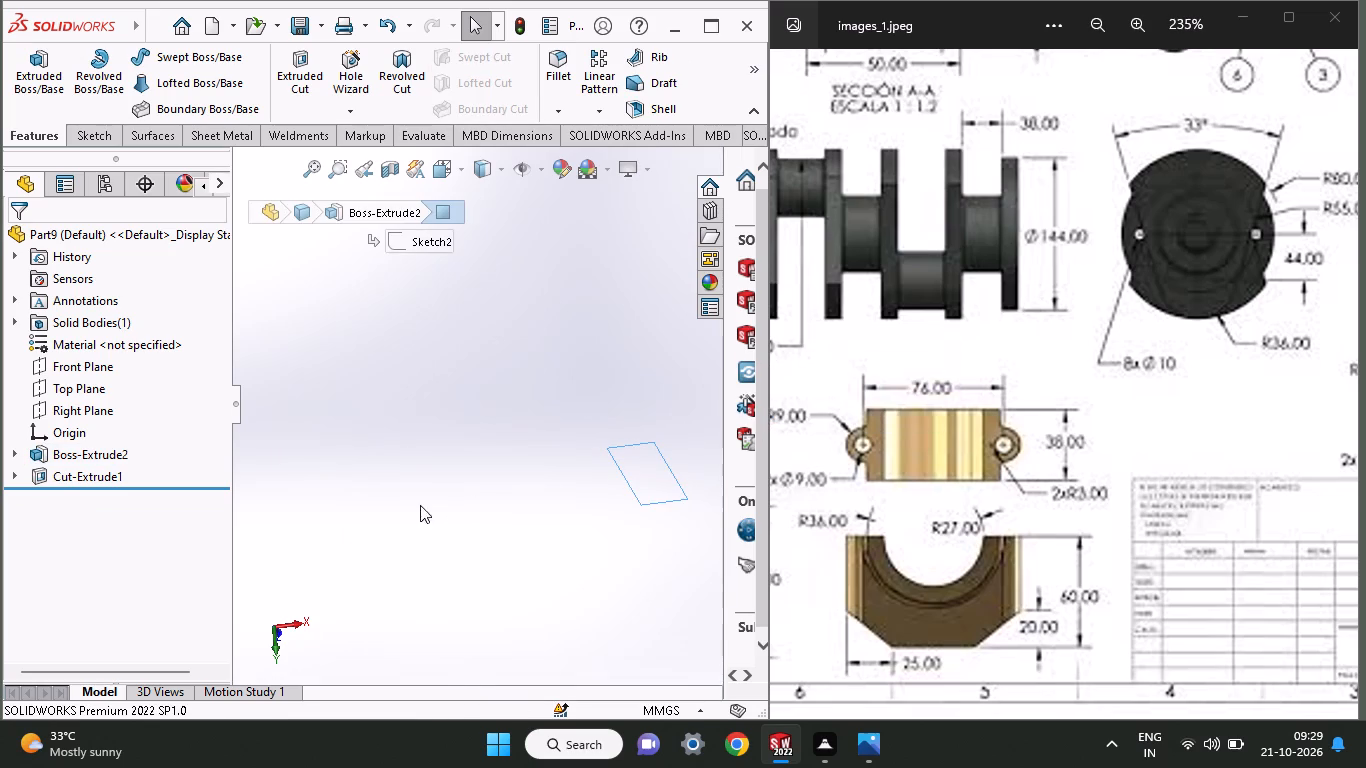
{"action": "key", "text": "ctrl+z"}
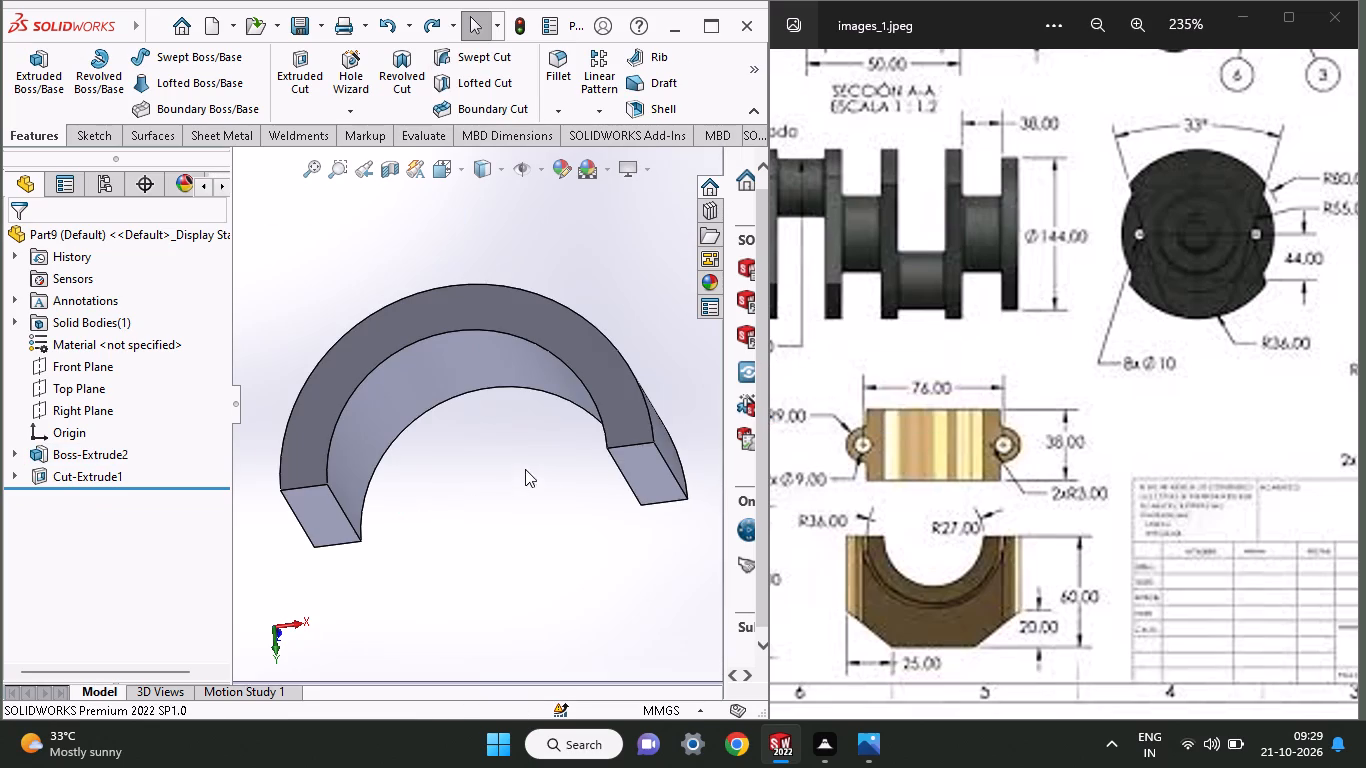
Start a sketch on the half ring's flat end face and draw a horizontal line about 46 mm long from the origin.
{"action": "left_click", "coordinate": [635, 466]}
{"action": "left_click", "coordinate": [718, 403]}
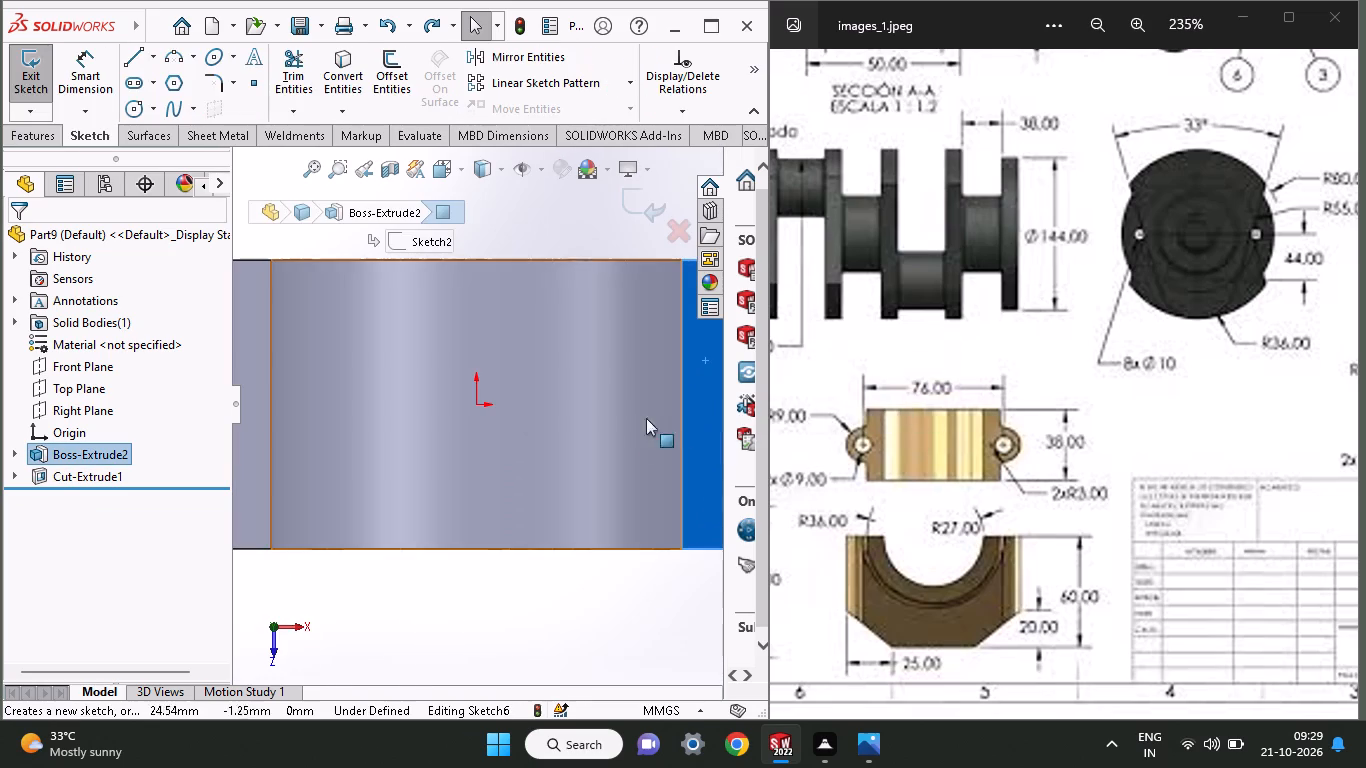
{"action": "middle_click_drag", "start_coordinate": [537, 394], "coordinate": [449, 668]}
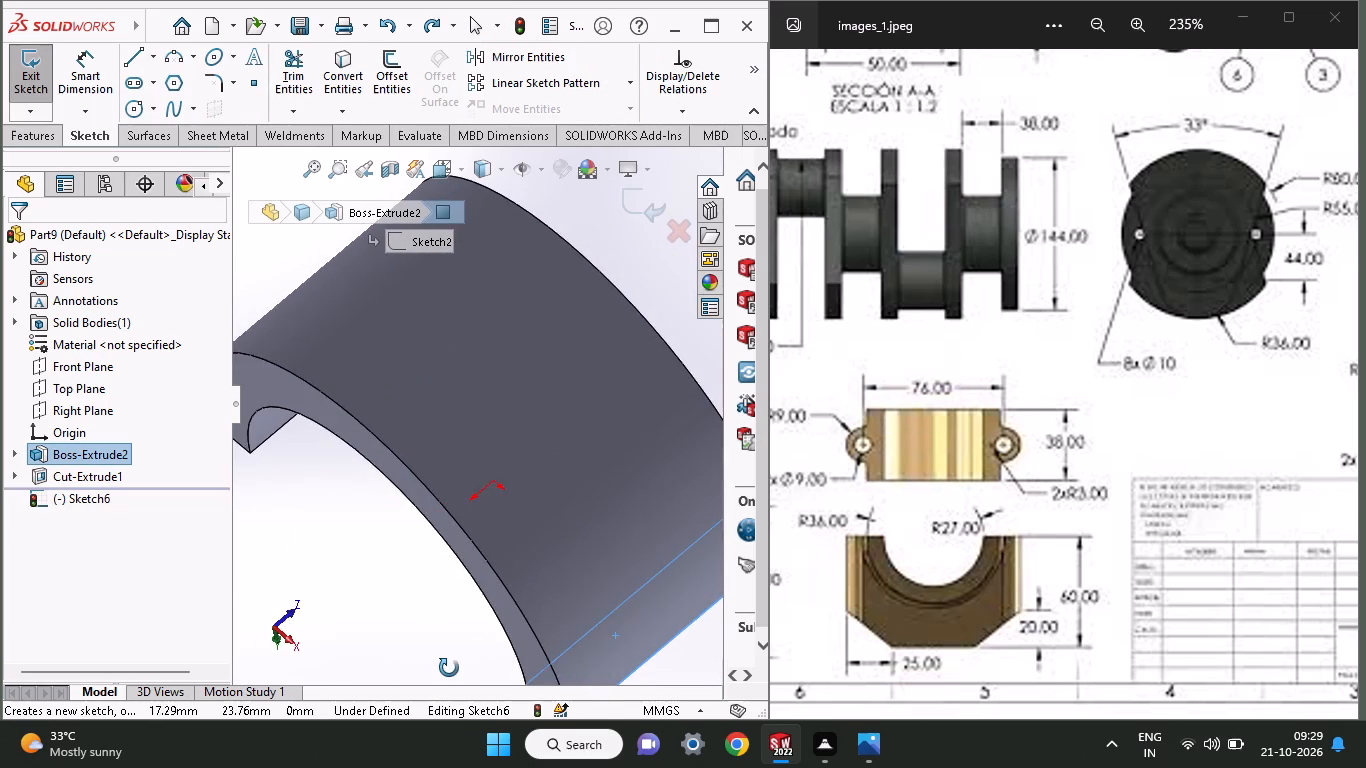
{"action": "middle_click_drag", "start_coordinate": [449, 668], "coordinate": [462, 614]}
{"action": "scroll", "coordinate": [462, 614], "scroll_direction": "up", "scroll_amount": 2, "text": "ctrl"}
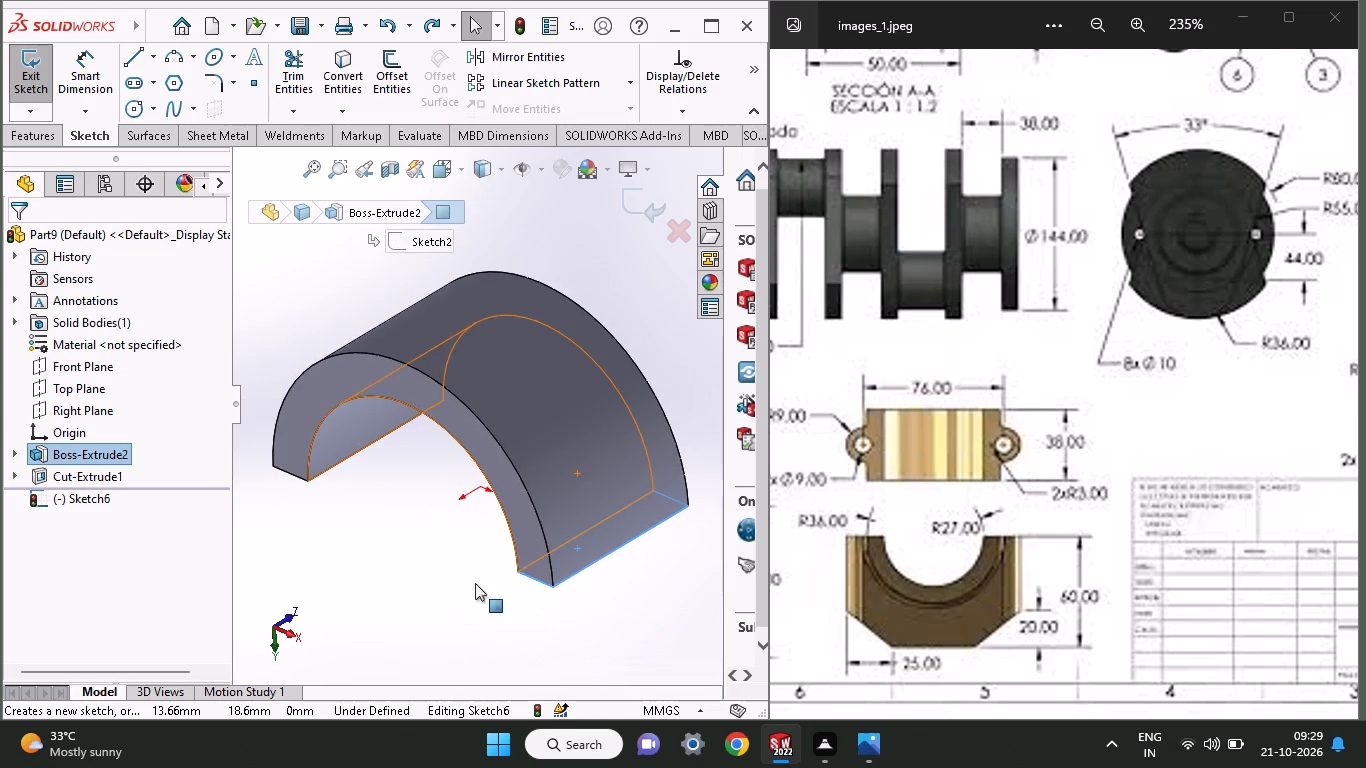
{"action": "middle_click_drag", "start_coordinate": [526, 438], "coordinate": [538, 539]}
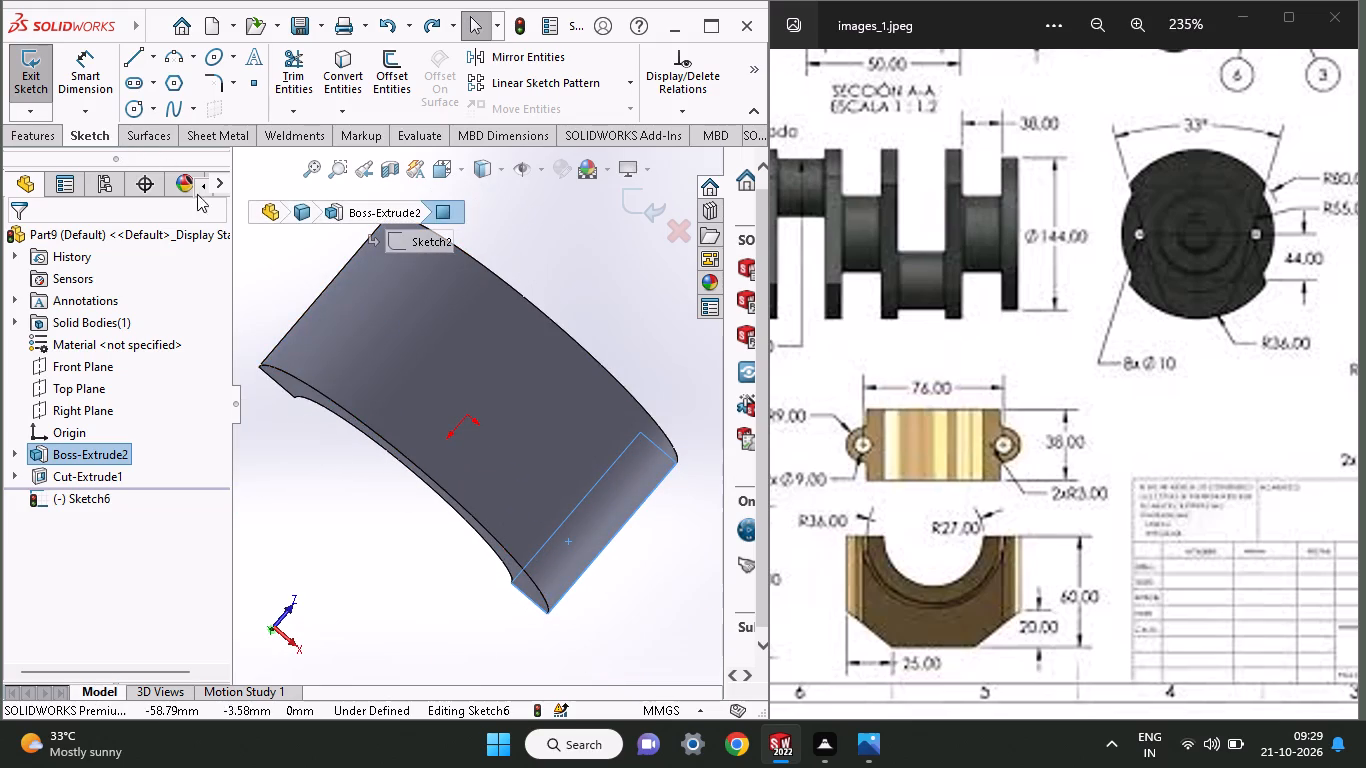
{"action": "left_click", "coordinate": [143, 53]}
{"action": "left_click", "coordinate": [468, 414]}
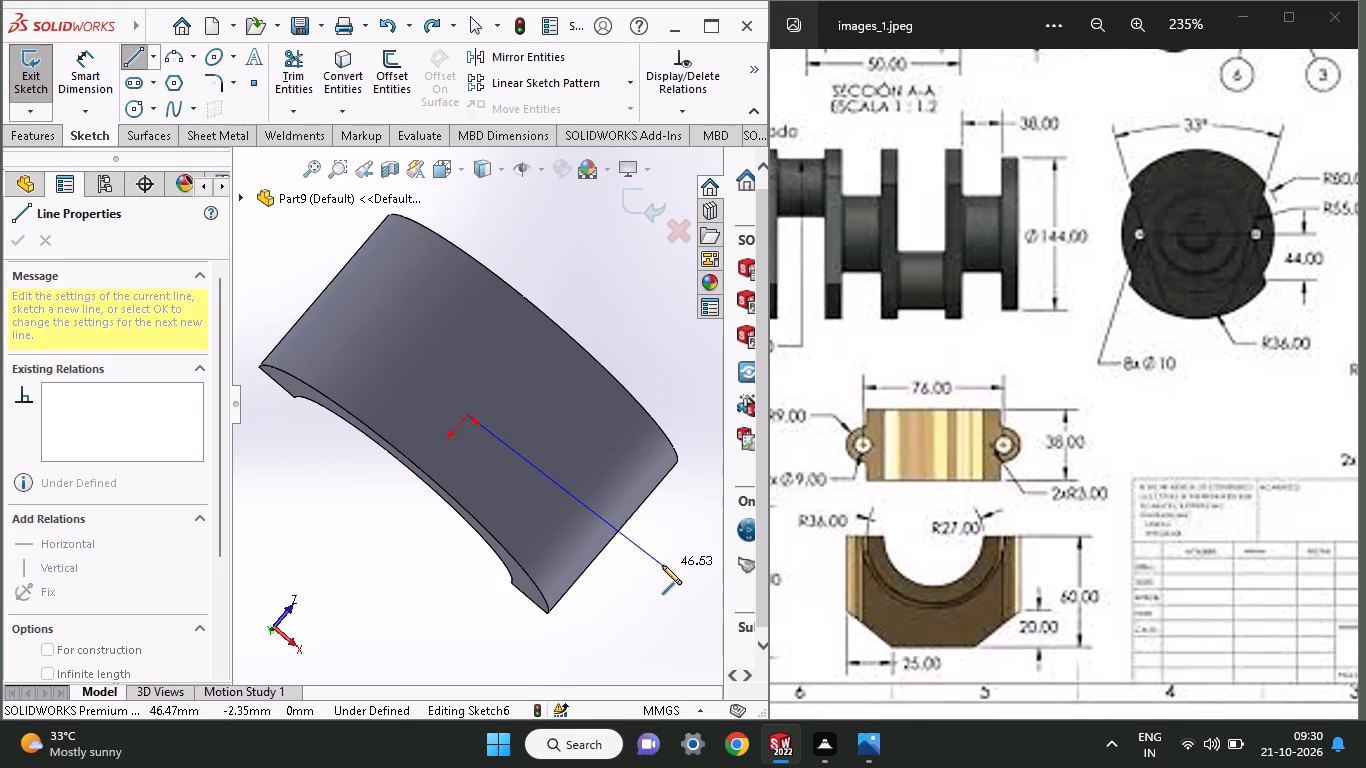
{"action": "scroll", "coordinate": [662, 565], "scroll_direction": "up", "scroll_amount": 1, "text": "ctrl"}
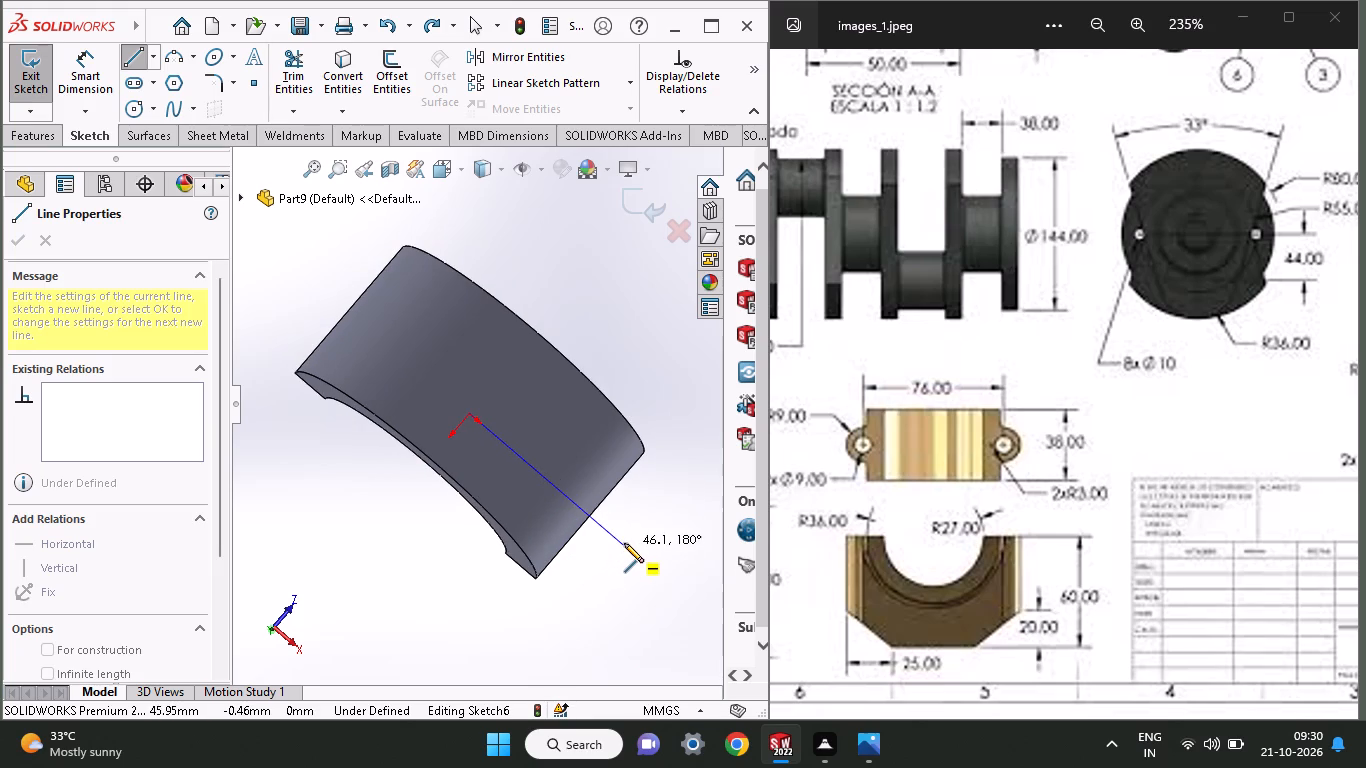
{"action": "left_click", "coordinate": [624, 543]}
{"action": "right_click", "coordinate": [658, 499]}
{"action": "left_click", "coordinate": [676, 512]}
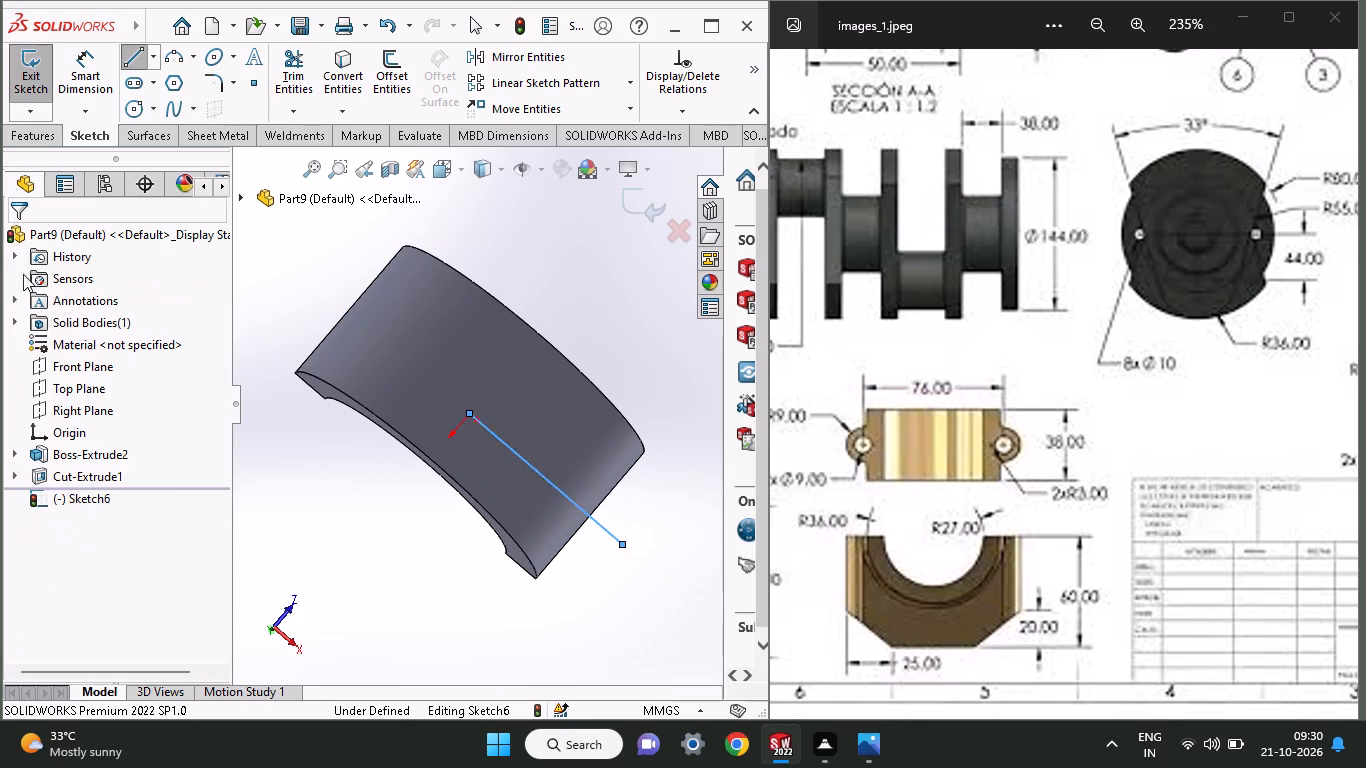
Dimension the horizontal line from the origin and set its length to 38 mm.
{"action": "left_click", "coordinate": [95, 83]}
{"action": "left_click", "coordinate": [554, 486]}
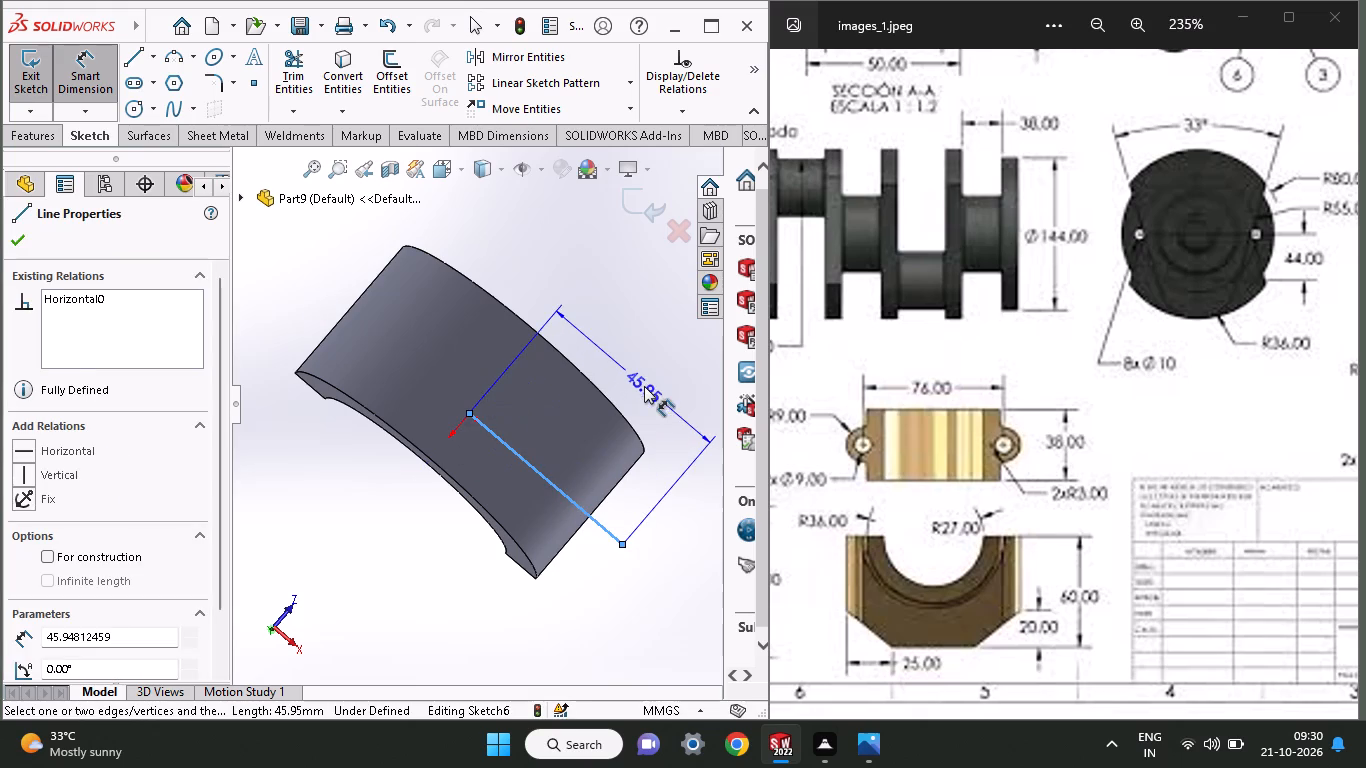
{"action": "left_click", "coordinate": [651, 370]}
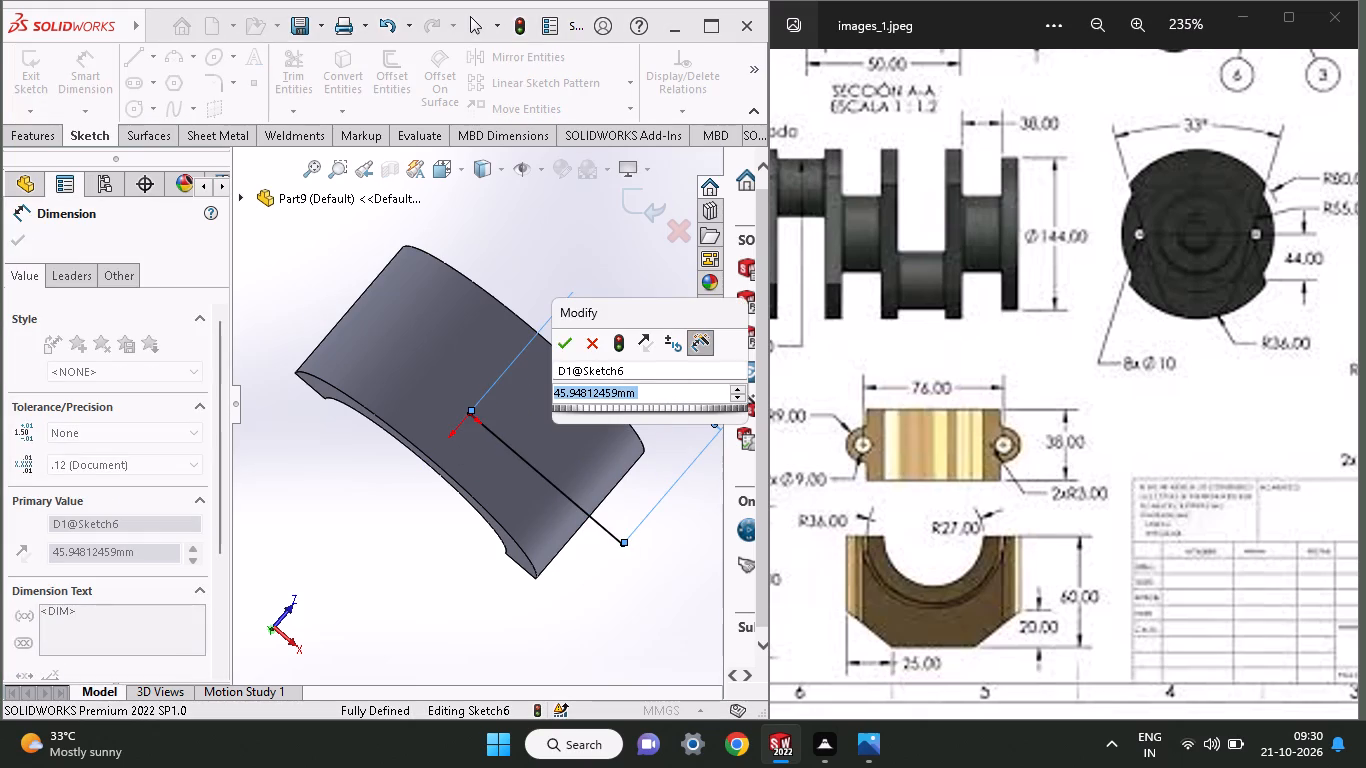
{"action": "type", "text": "38"}
{"action": "key", "text": "Return"}
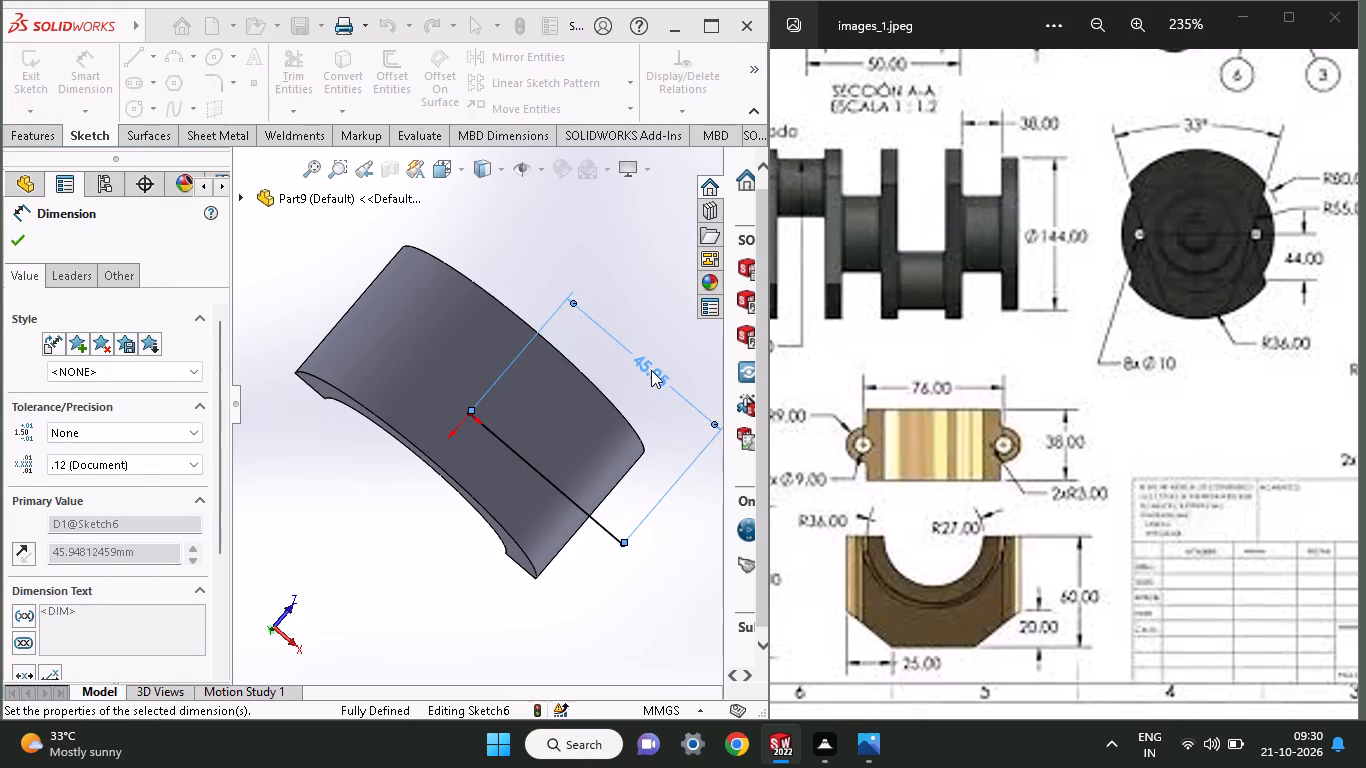
Draw a circle centred on the horizontal line's free end and set its diameter to 18 mm.
{"action": "left_click", "coordinate": [132, 108]}
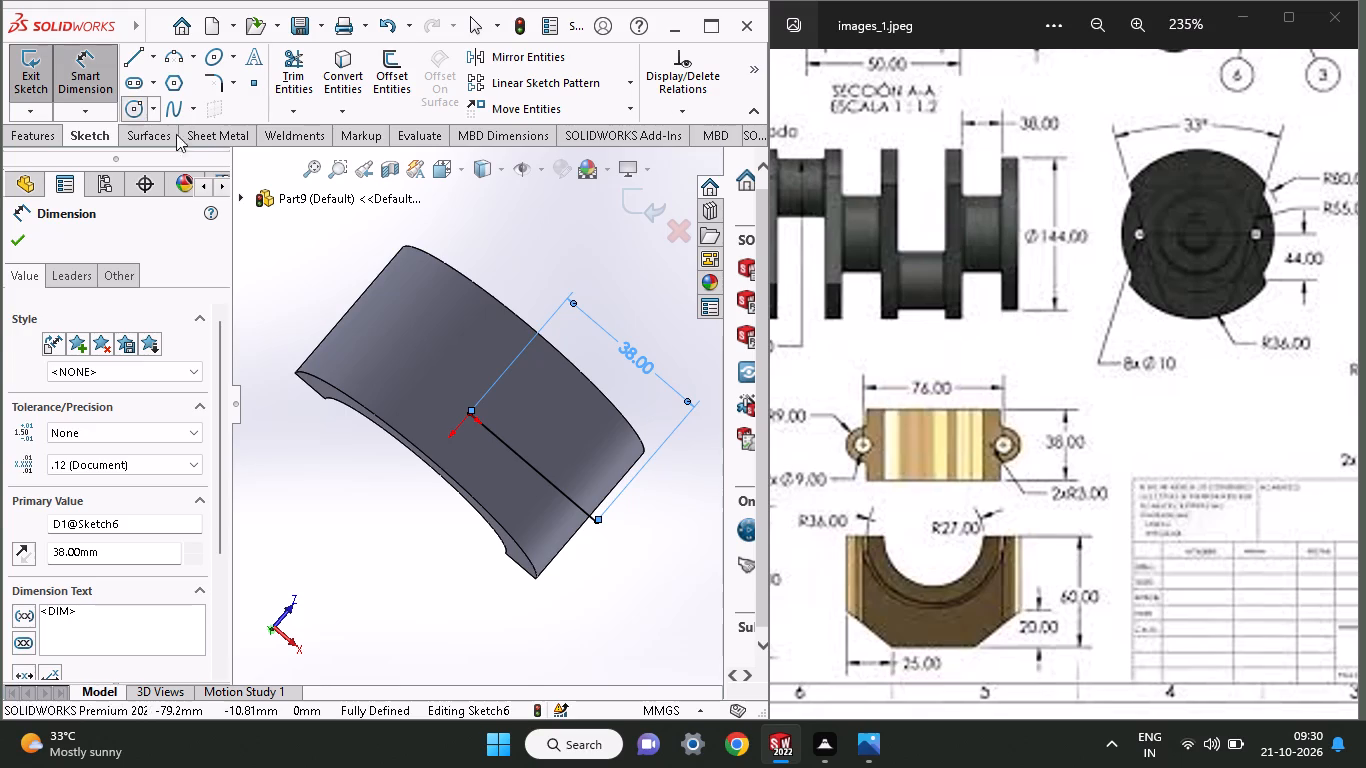
{"action": "left_click", "coordinate": [599, 524]}
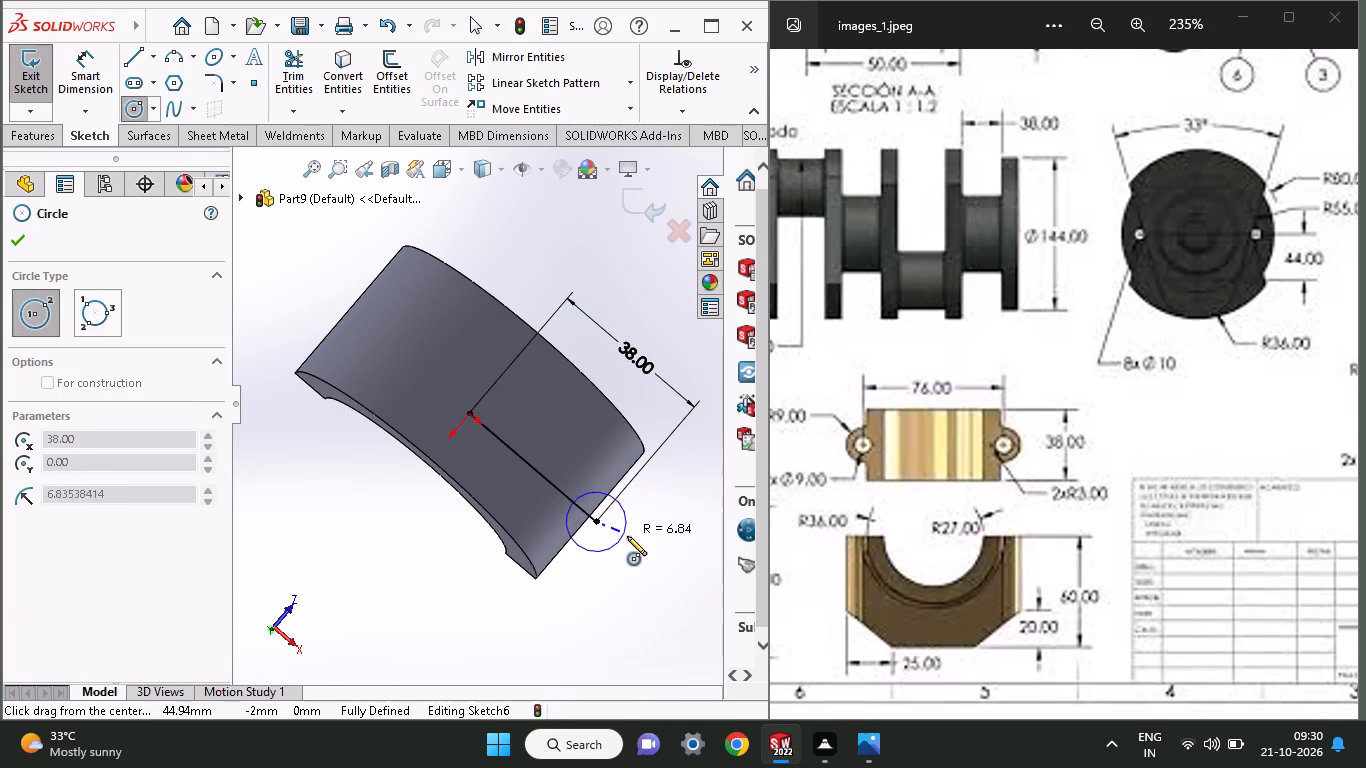
{"action": "left_click", "coordinate": [627, 537]}
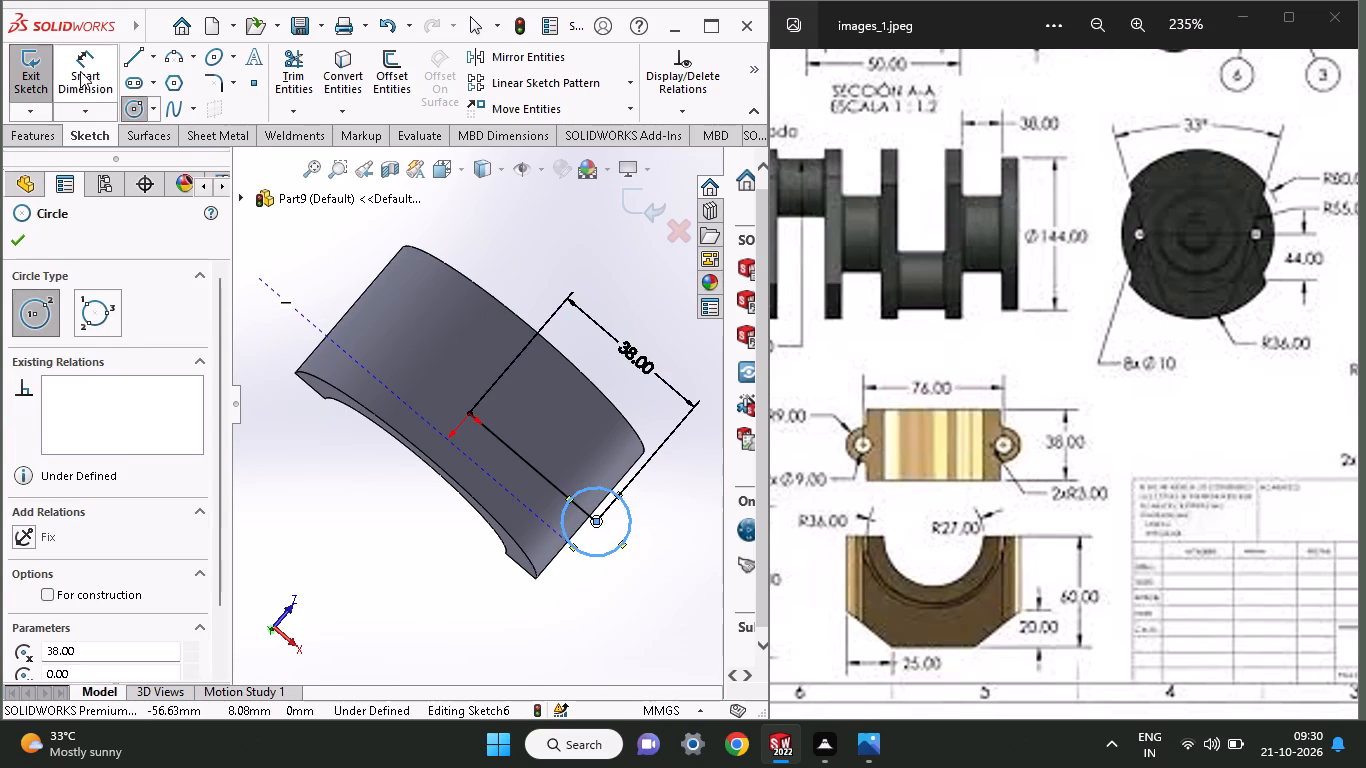
{"action": "left_click", "coordinate": [74, 67]}
{"action": "left_click", "coordinate": [599, 557]}
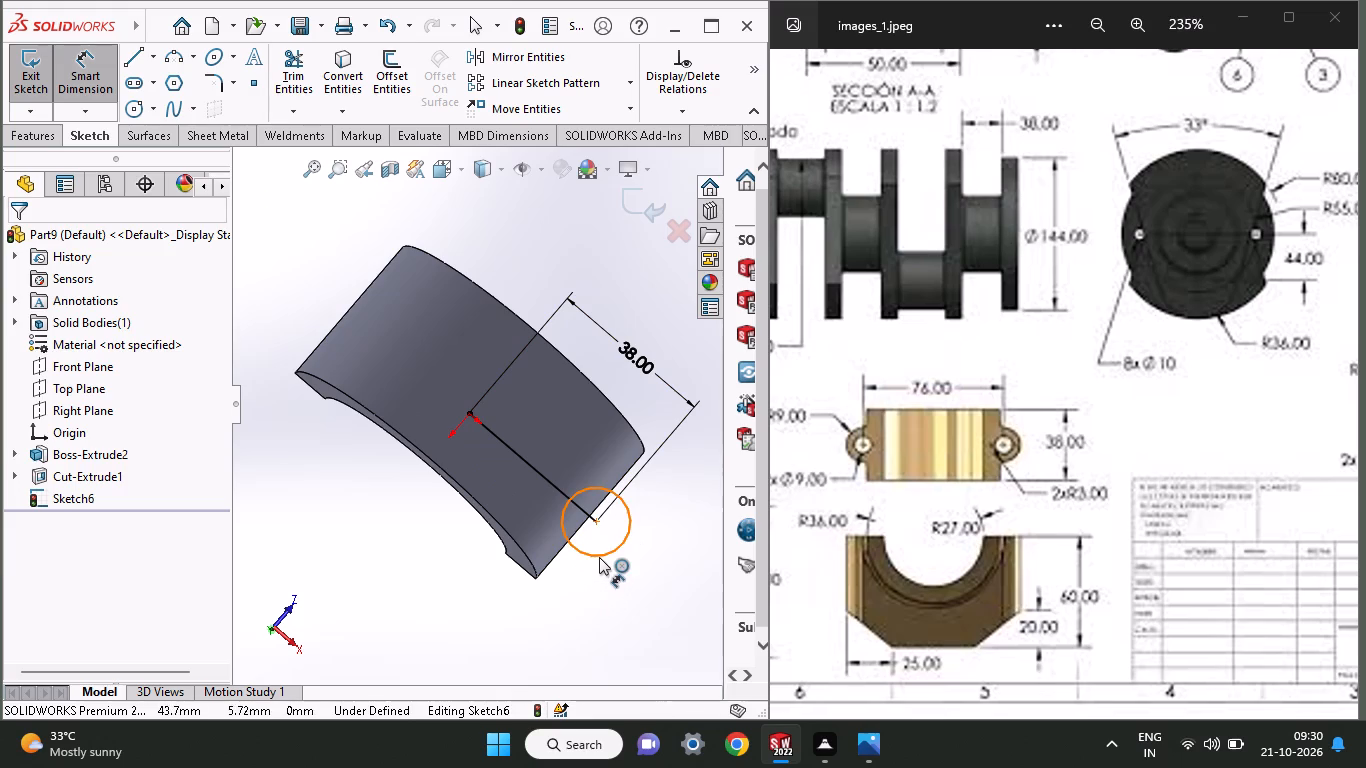
{"action": "left_click", "coordinate": [600, 591]}
{"action": "type", "text": "18"}
{"action": "key", "text": "Return"}
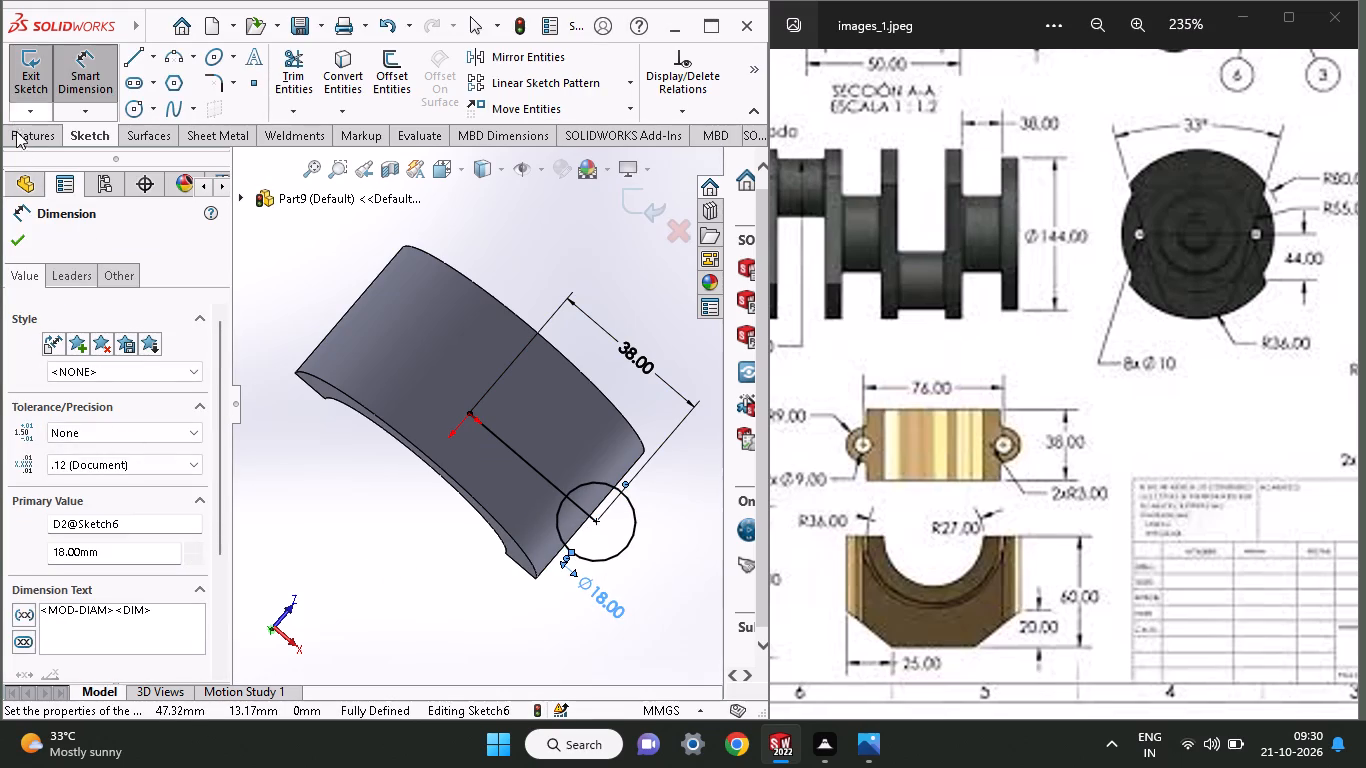
Delete the horizontal line between the origin and the circle's centre, keeping the circle.
{"action": "left_click", "coordinate": [507, 448]}
{"action": "right_click", "coordinate": [507, 448]}
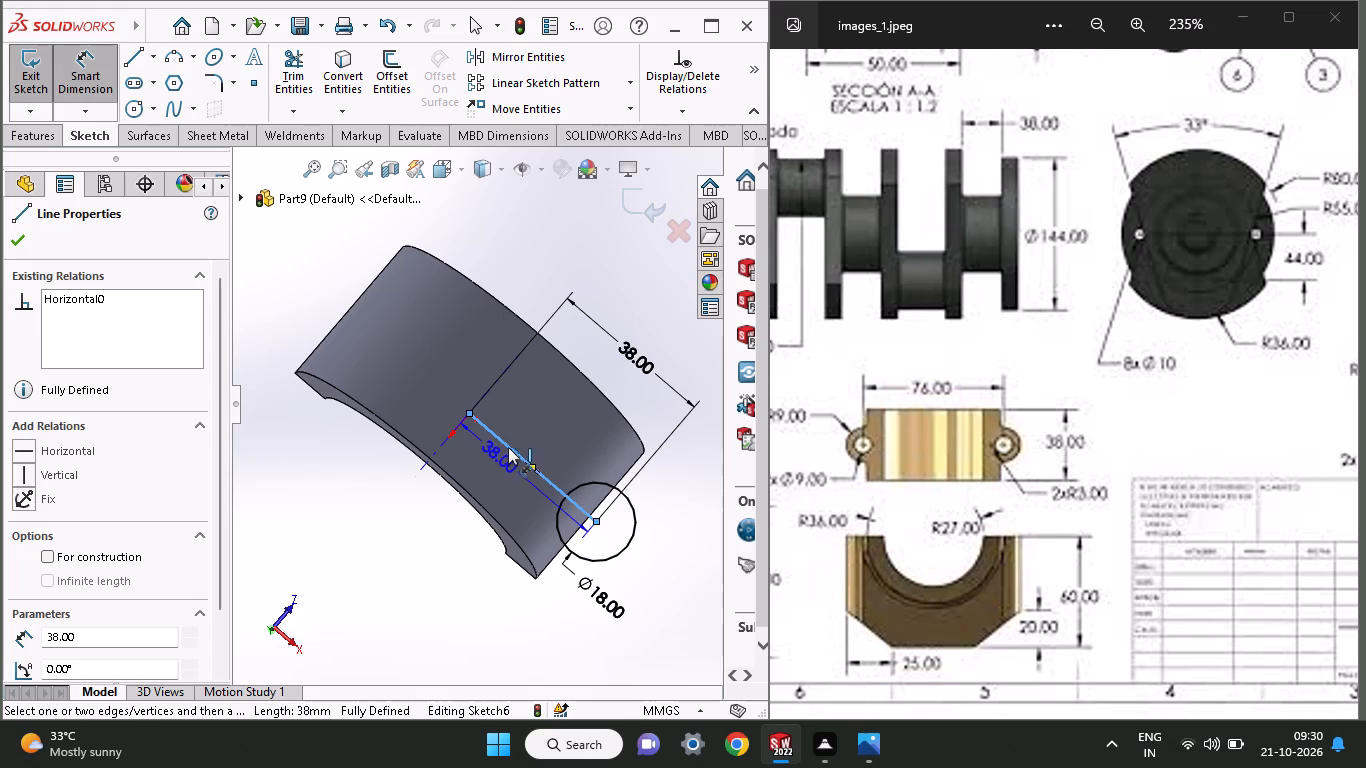
{"action": "key", "text": "Escape"}
{"action": "key", "text": "Escape"}
{"action": "left_click", "coordinate": [516, 449]}
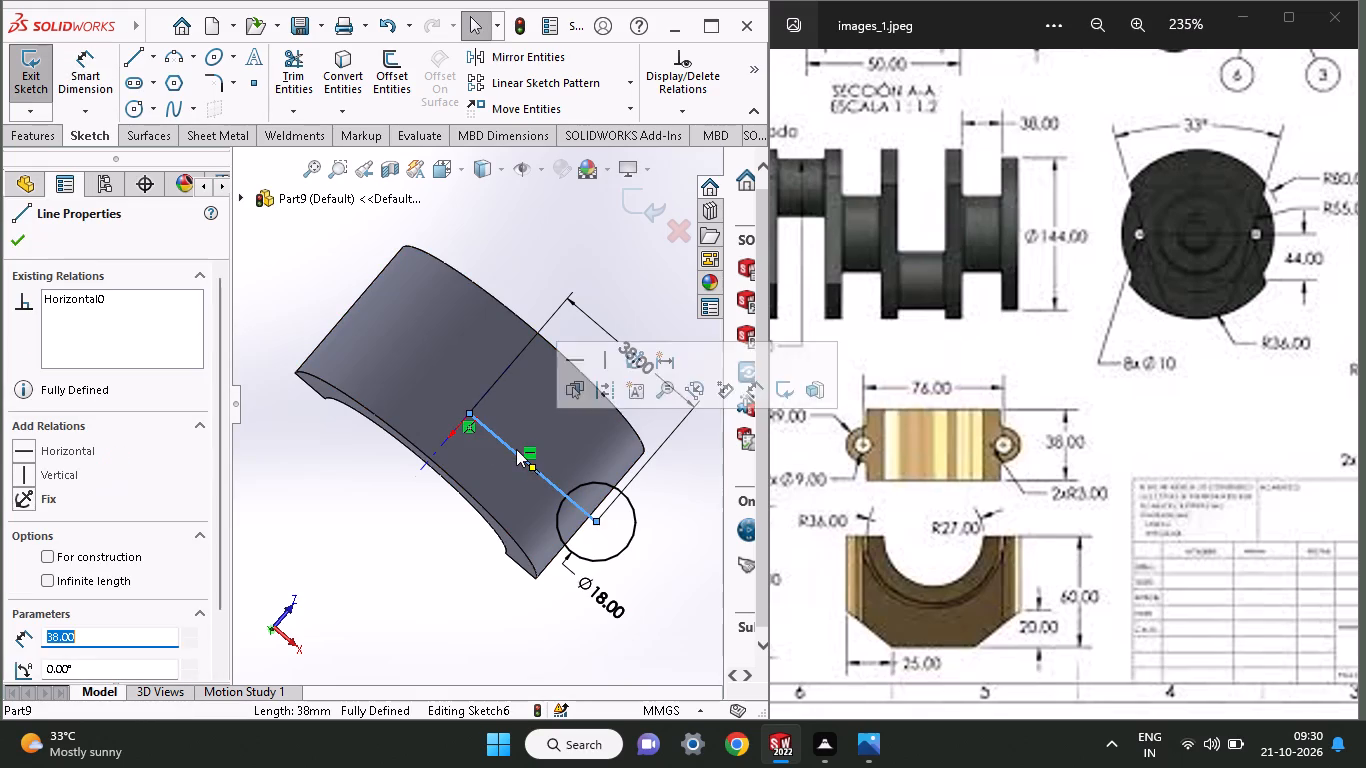
{"action": "right_click", "coordinate": [516, 449]}
{"action": "left_click", "coordinate": [591, 675]}
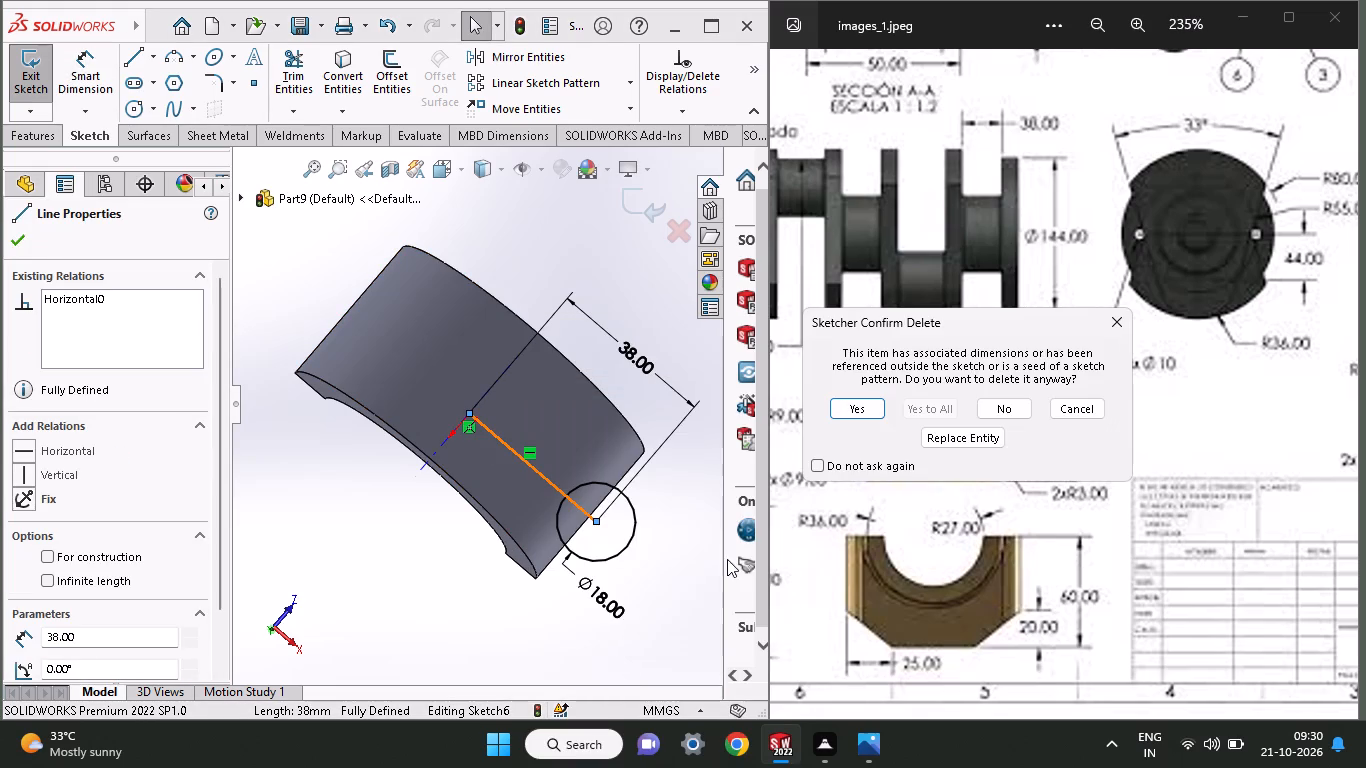
{"action": "left_click", "coordinate": [874, 404]}
Extrude the 18 mm circle as a blind boss 60 mm deep, reversed to run up alongside the half ring, with merge result on.
{"action": "middle_click_drag", "start_coordinate": [608, 599], "coordinate": [604, 528]}
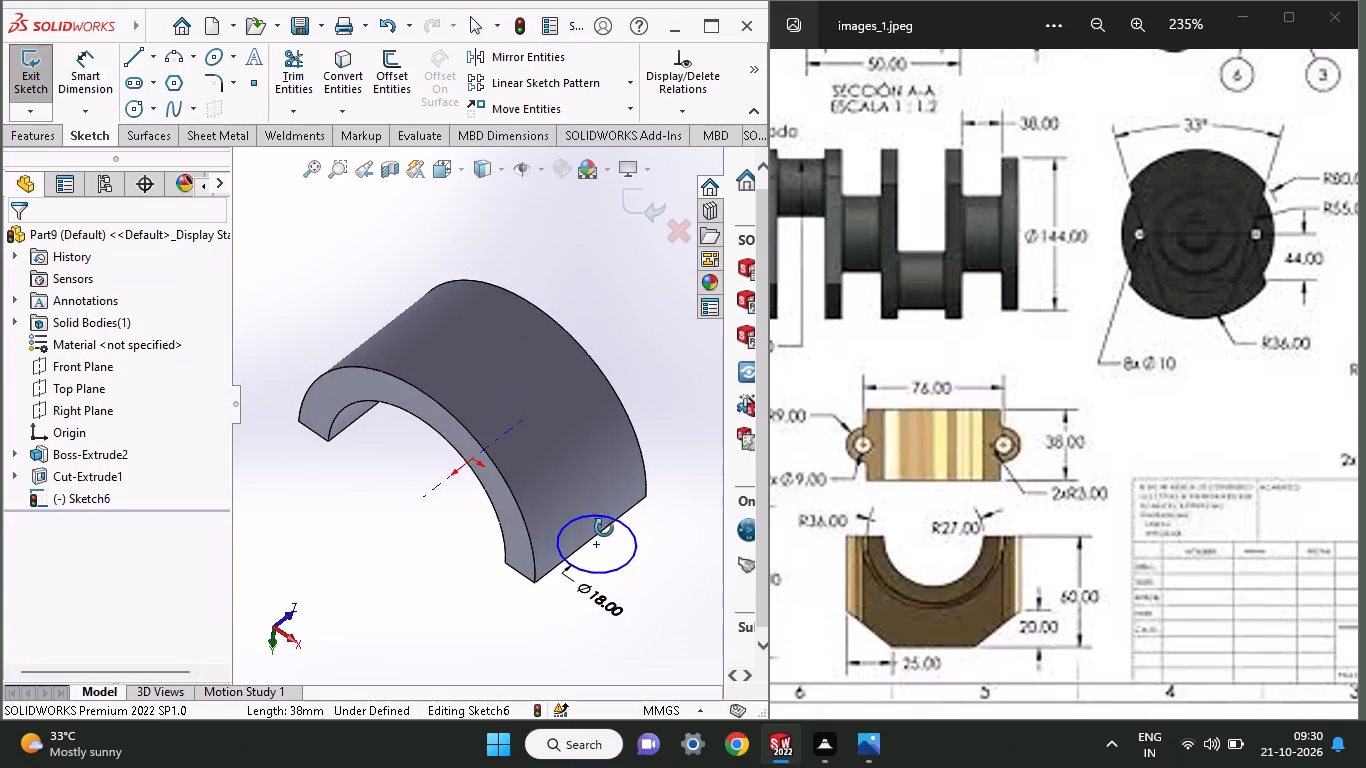
{"action": "middle_click_drag", "start_coordinate": [604, 528], "coordinate": [604, 527]}
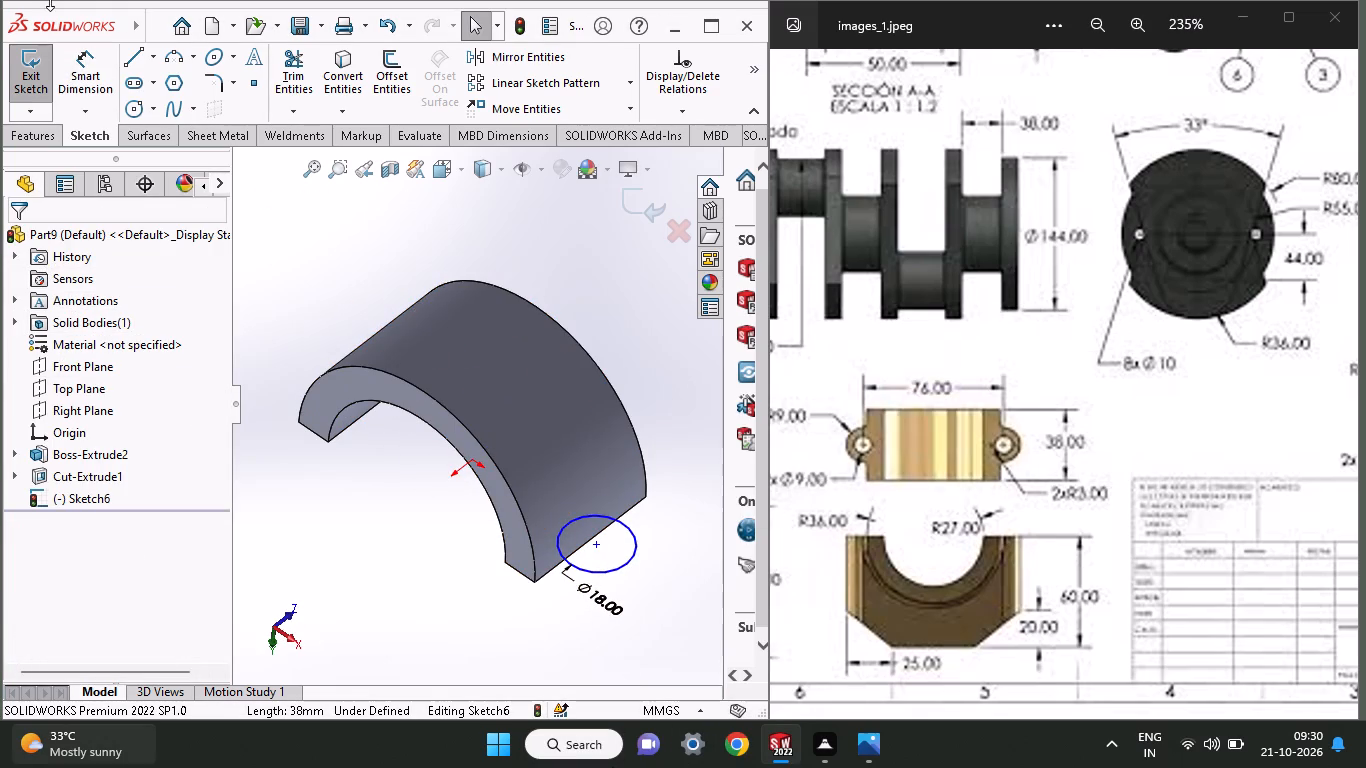
{"action": "left_click", "coordinate": [27, 128]}
{"action": "left_click", "coordinate": [45, 70]}
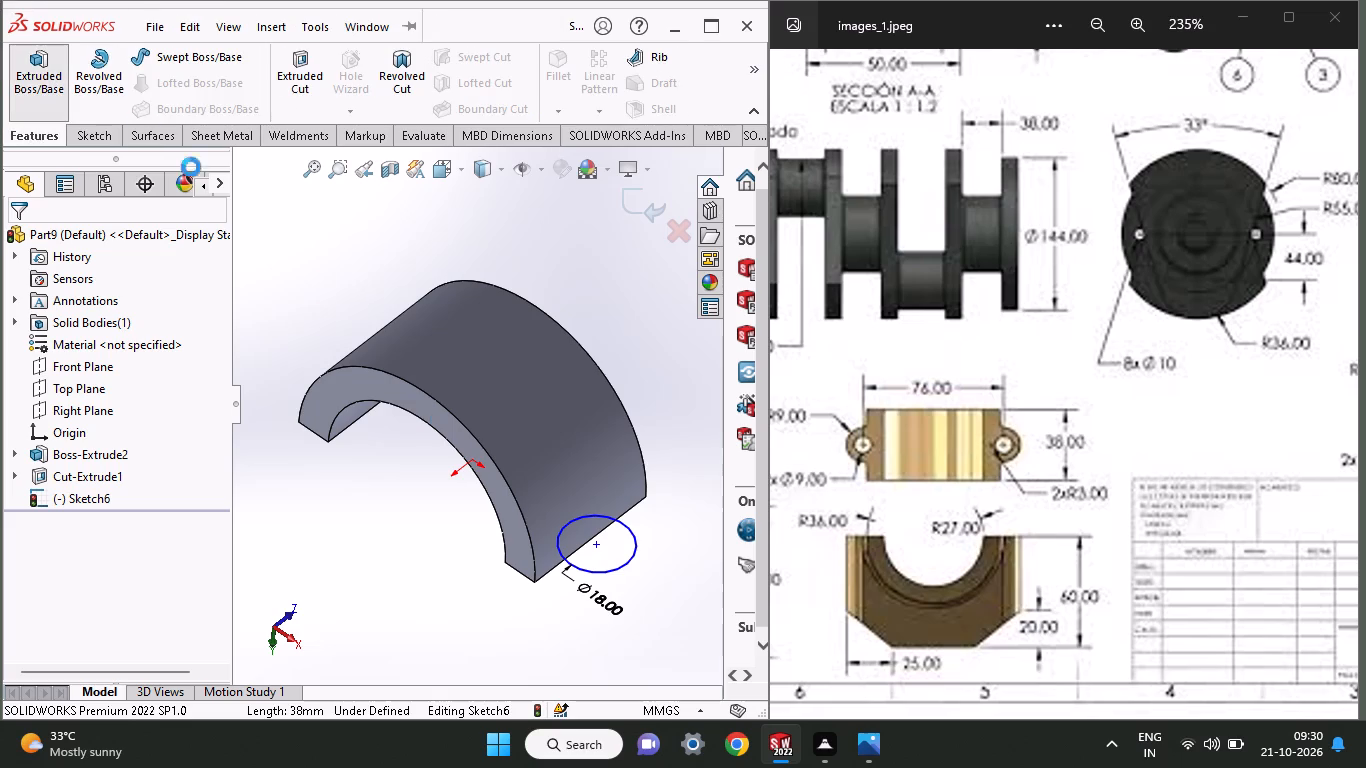
{"action": "middle_click_drag", "start_coordinate": [662, 522], "coordinate": [646, 544]}
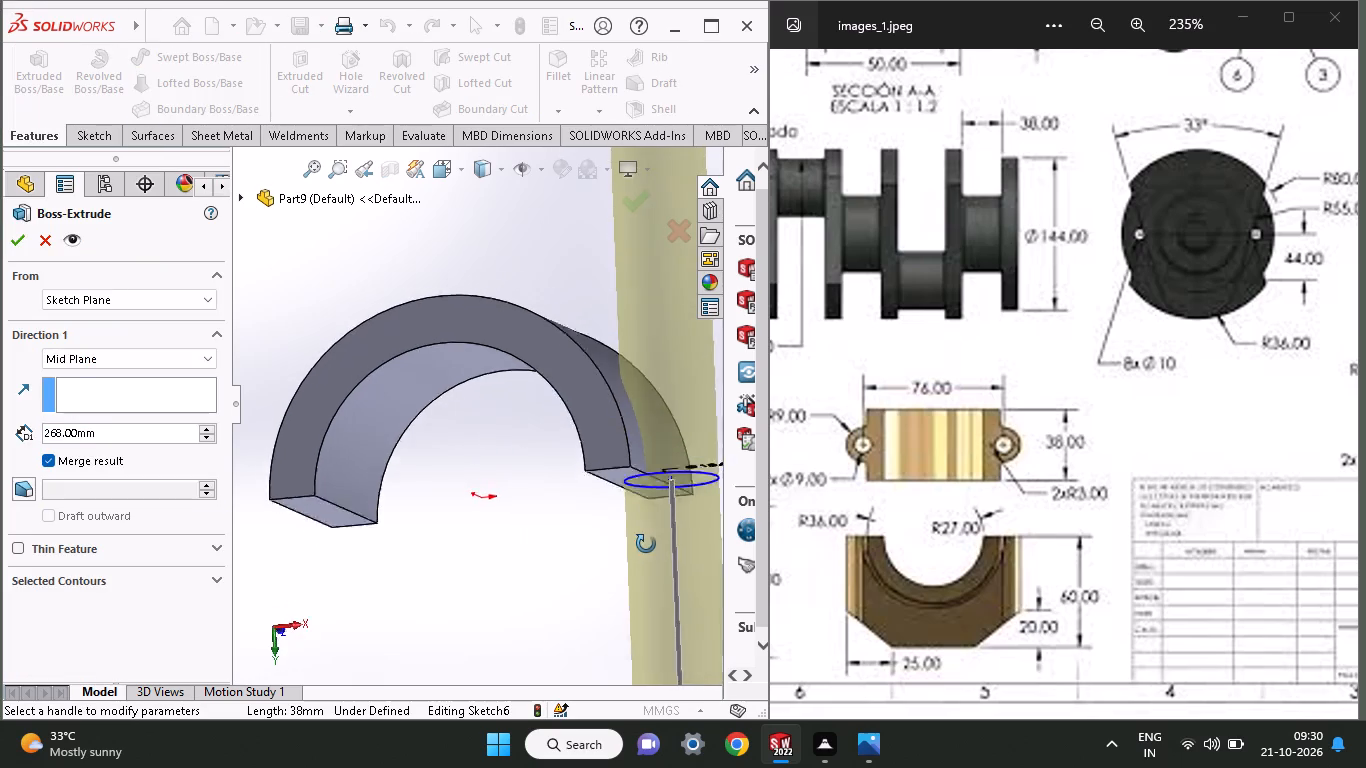
{"action": "middle_click_drag", "start_coordinate": [646, 544], "coordinate": [613, 613]}
{"action": "left_click", "coordinate": [119, 350]}
{"action": "left_click", "coordinate": [120, 379]}
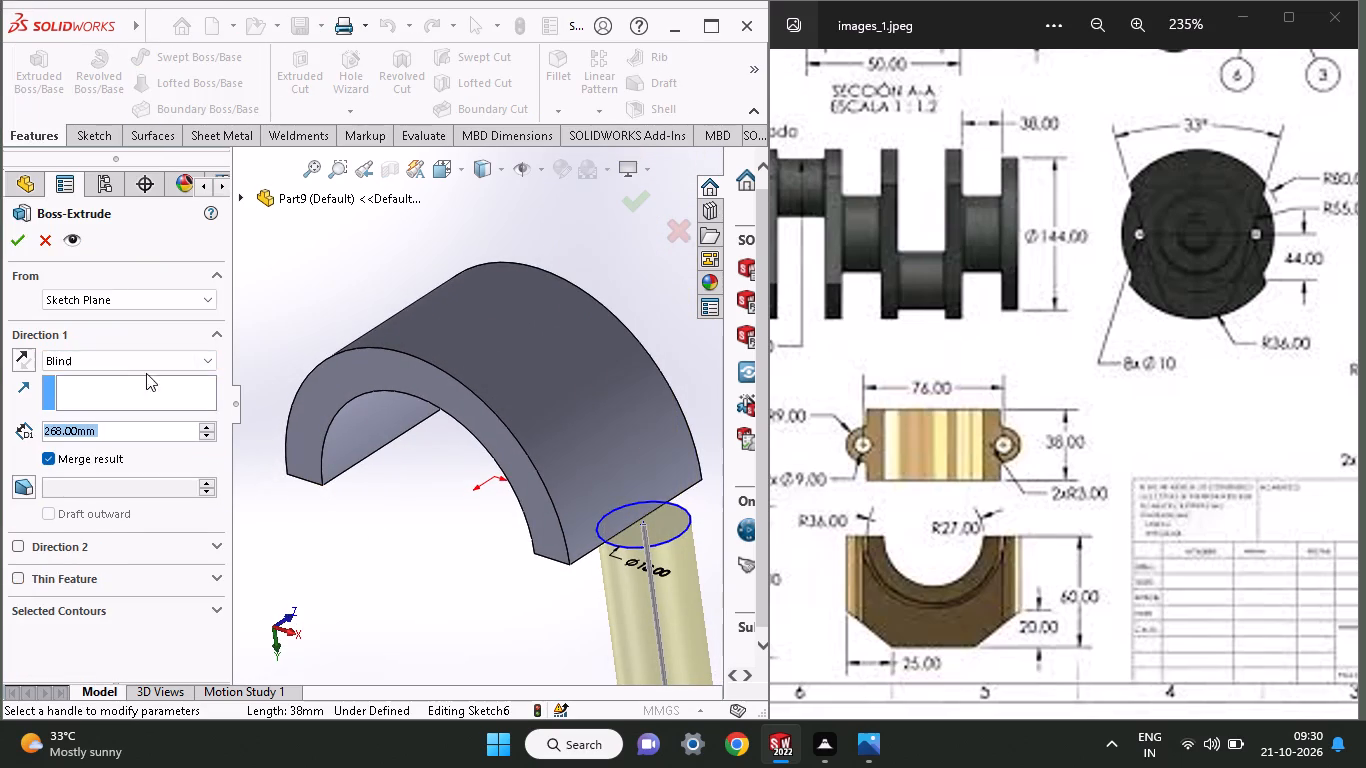
{"action": "left_click", "coordinate": [16, 354]}
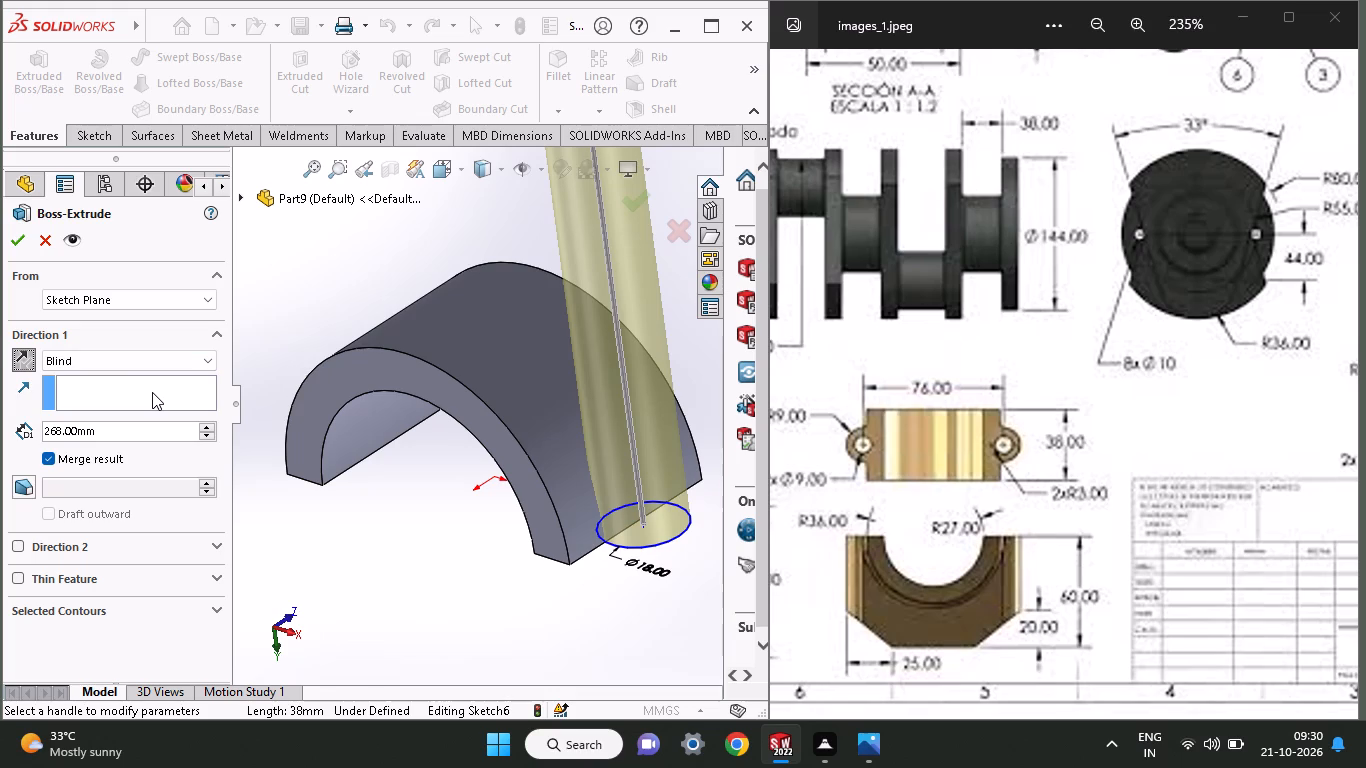
{"action": "left_click_drag", "start_coordinate": [103, 437], "coordinate": [0, 431]}
{"action": "type", "text": "60"}
{"action": "key", "text": "Return"}
{"action": "left_click", "coordinate": [9, 245]}
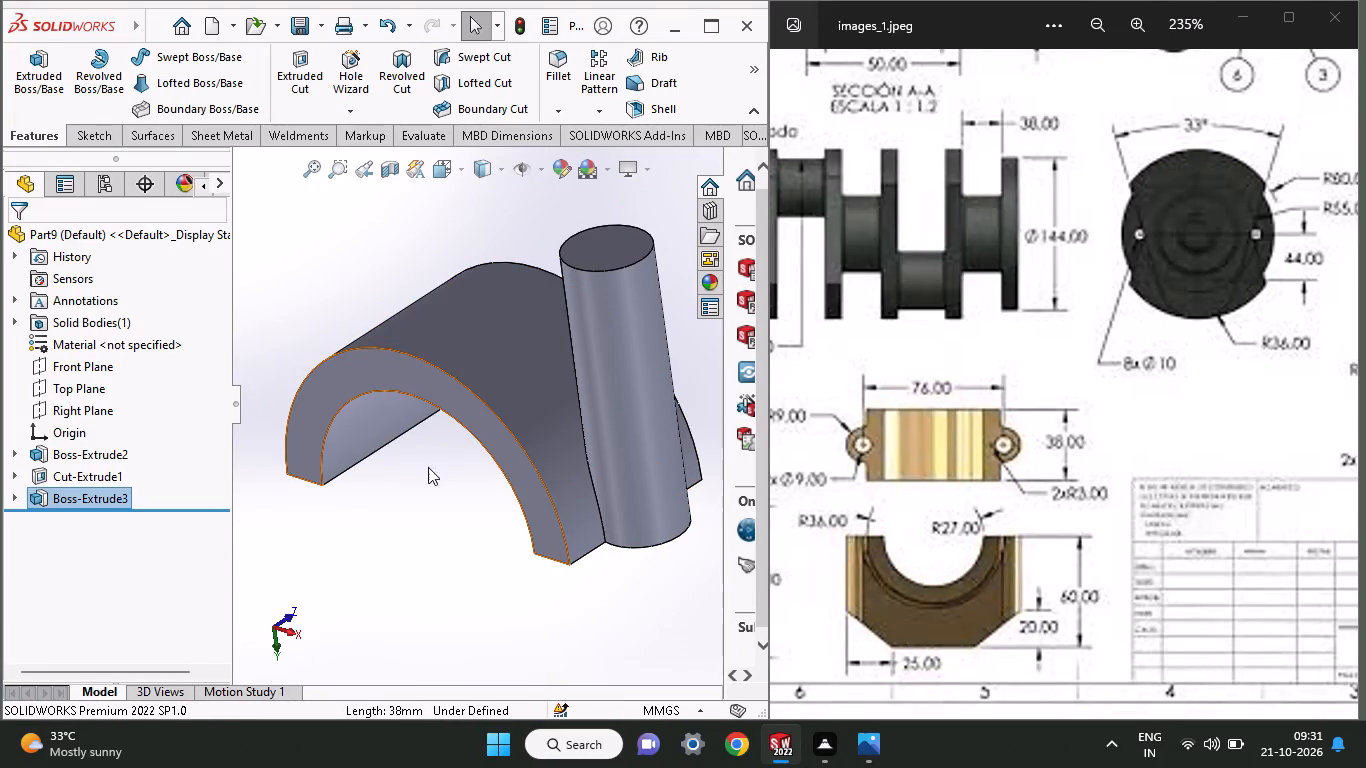
Start a sketch on the half ring's opposite end face and draw a horizontal line about 44 mm long from the origin, away from the existing boss.
{"action": "middle_click_drag", "start_coordinate": [396, 468], "coordinate": [415, 555]}
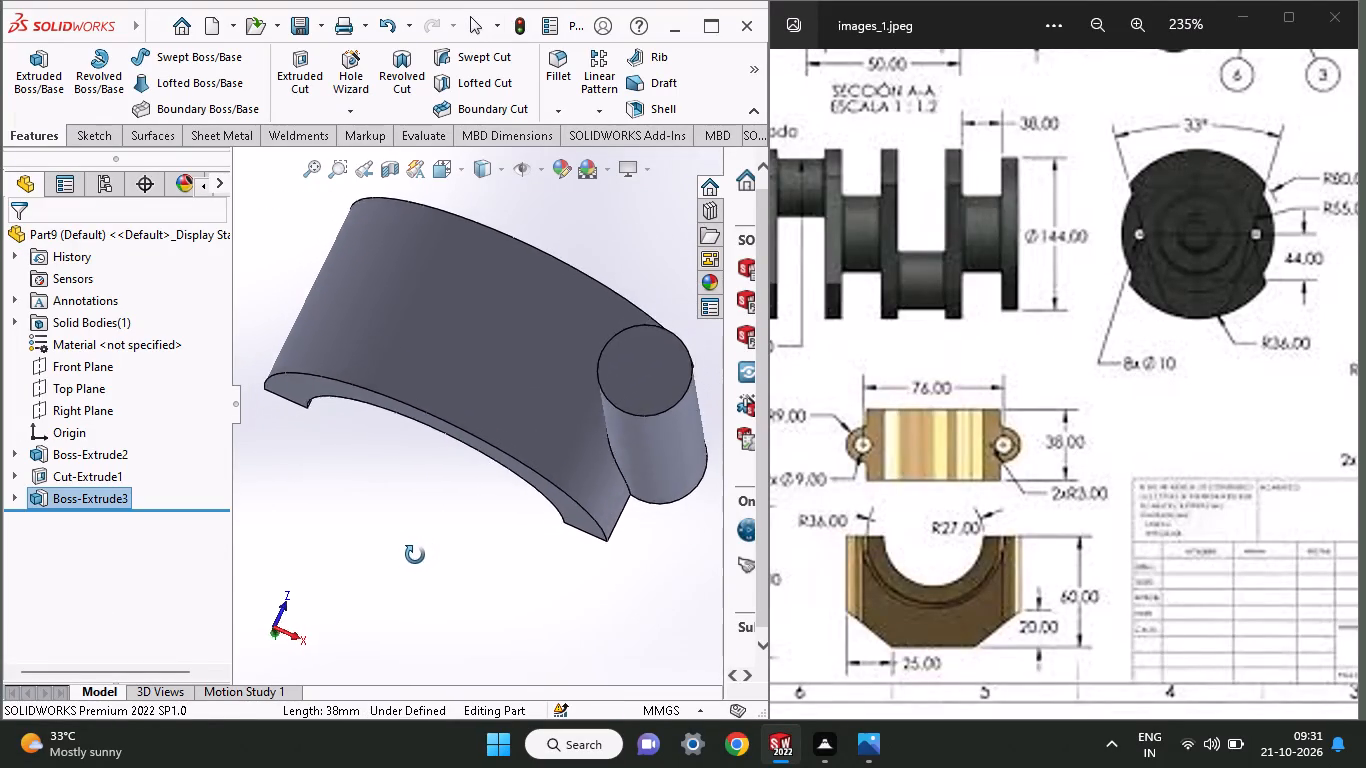
{"action": "middle_click_drag", "start_coordinate": [415, 555], "coordinate": [418, 523]}
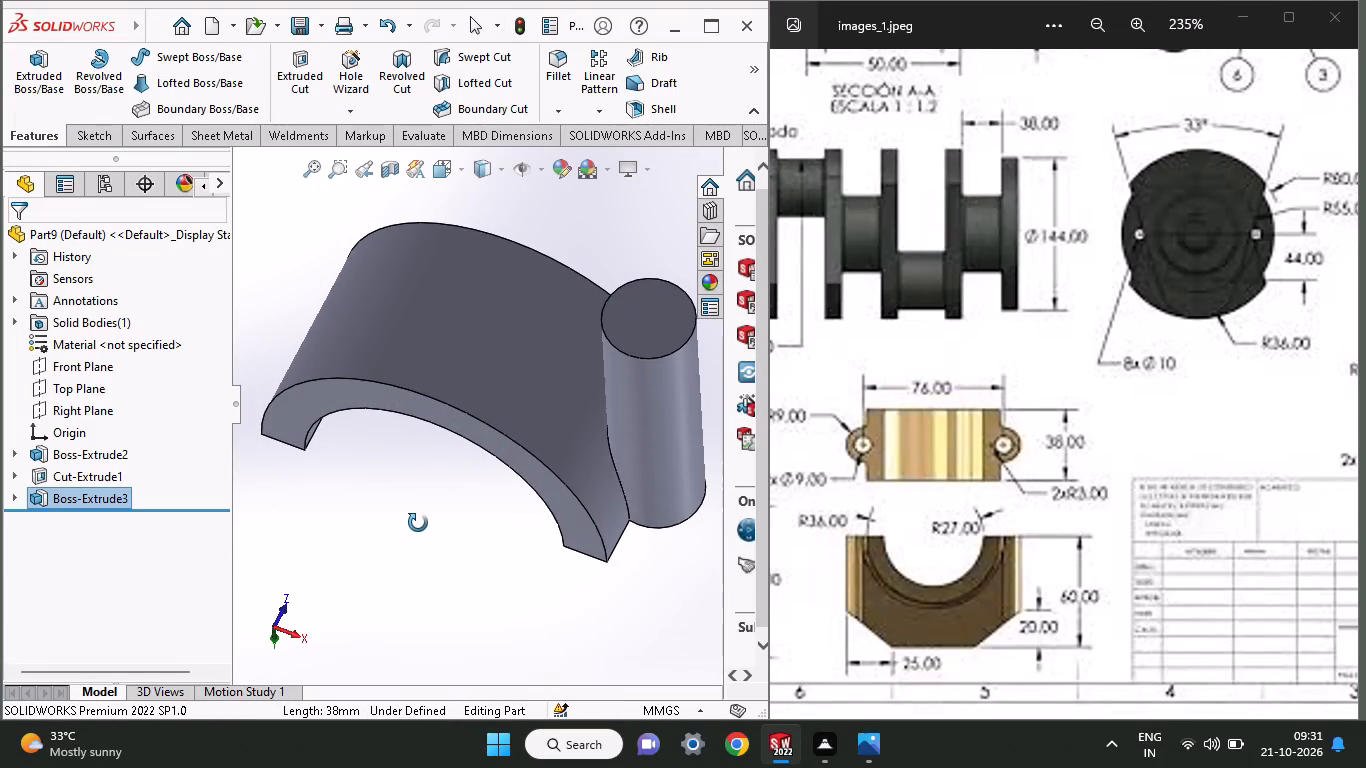
{"action": "middle_click_drag", "start_coordinate": [418, 523], "coordinate": [476, 357]}
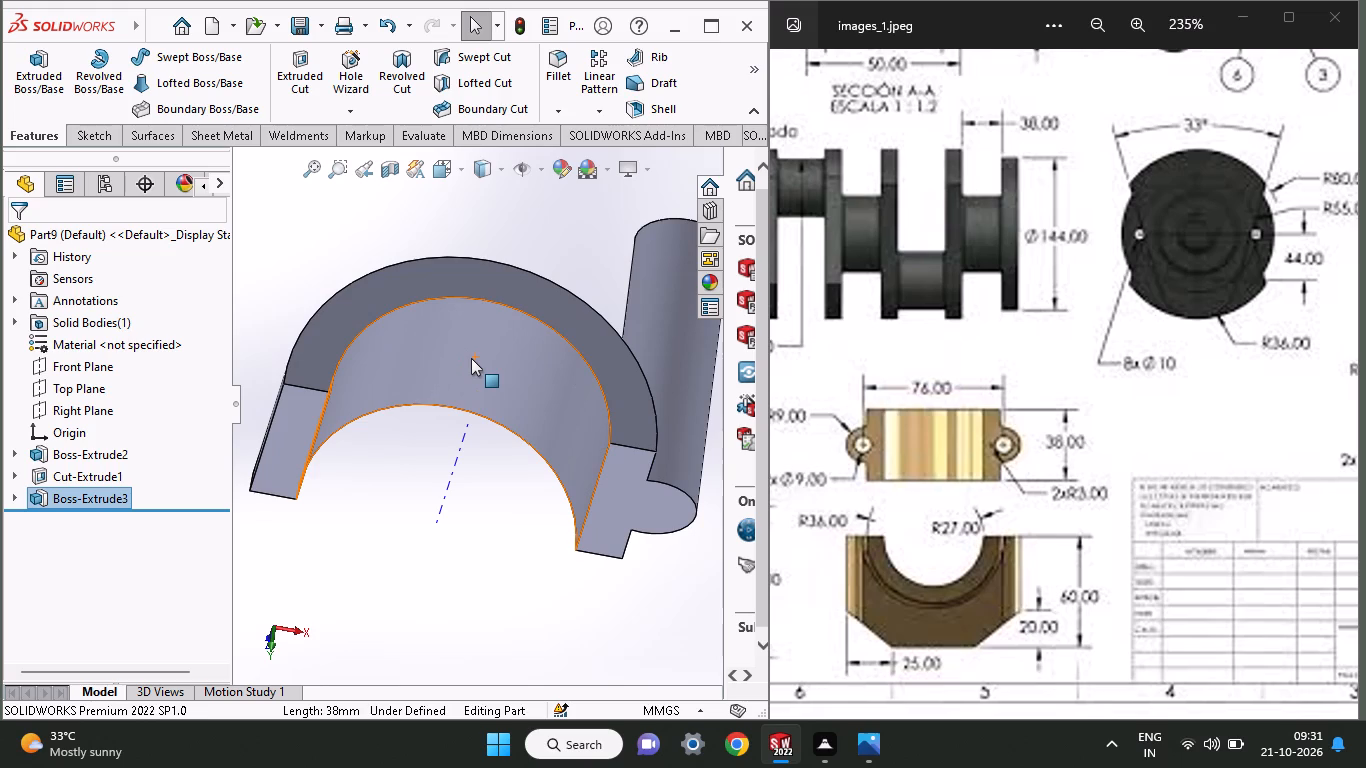
{"action": "left_click", "coordinate": [270, 440]}
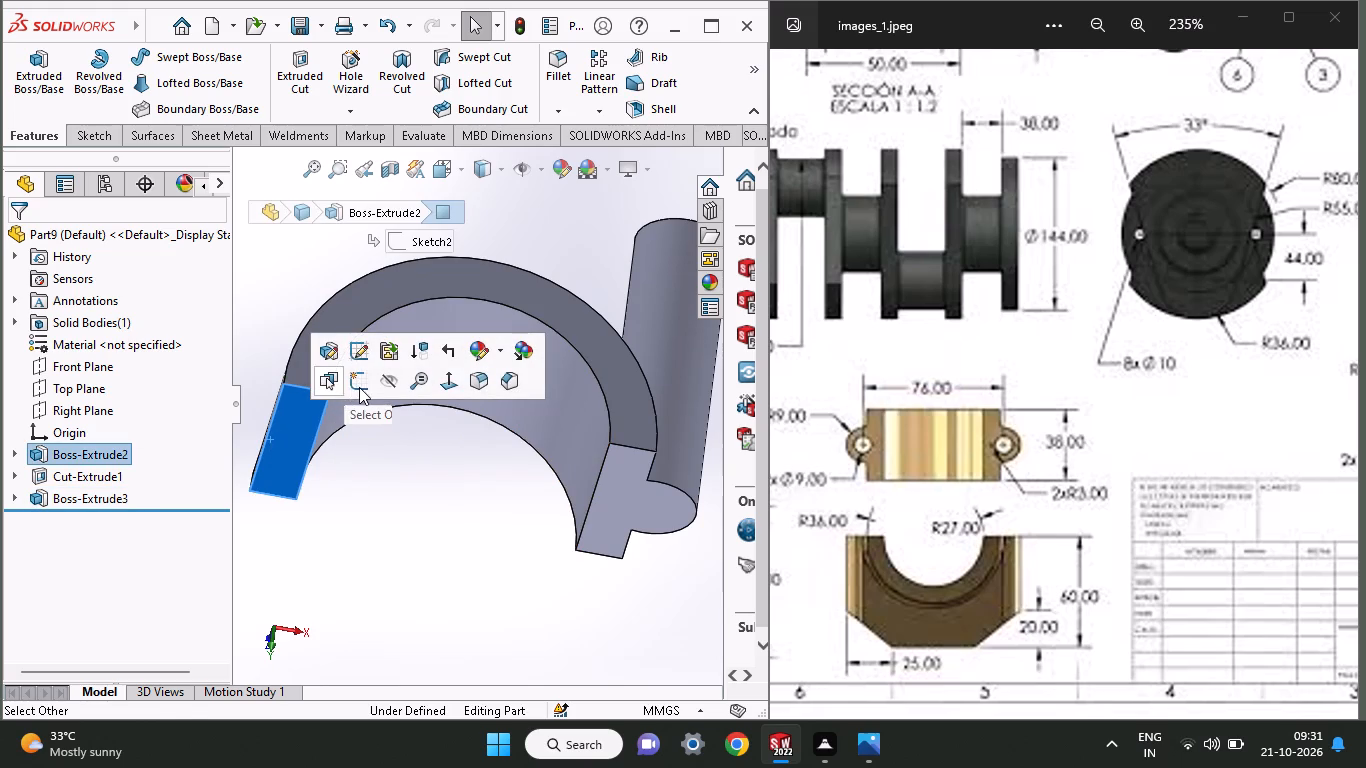
{"action": "left_click", "coordinate": [359, 387]}
{"action": "scroll", "coordinate": [353, 384], "scroll_direction": "up", "scroll_amount": 4, "text": "ctrl"}
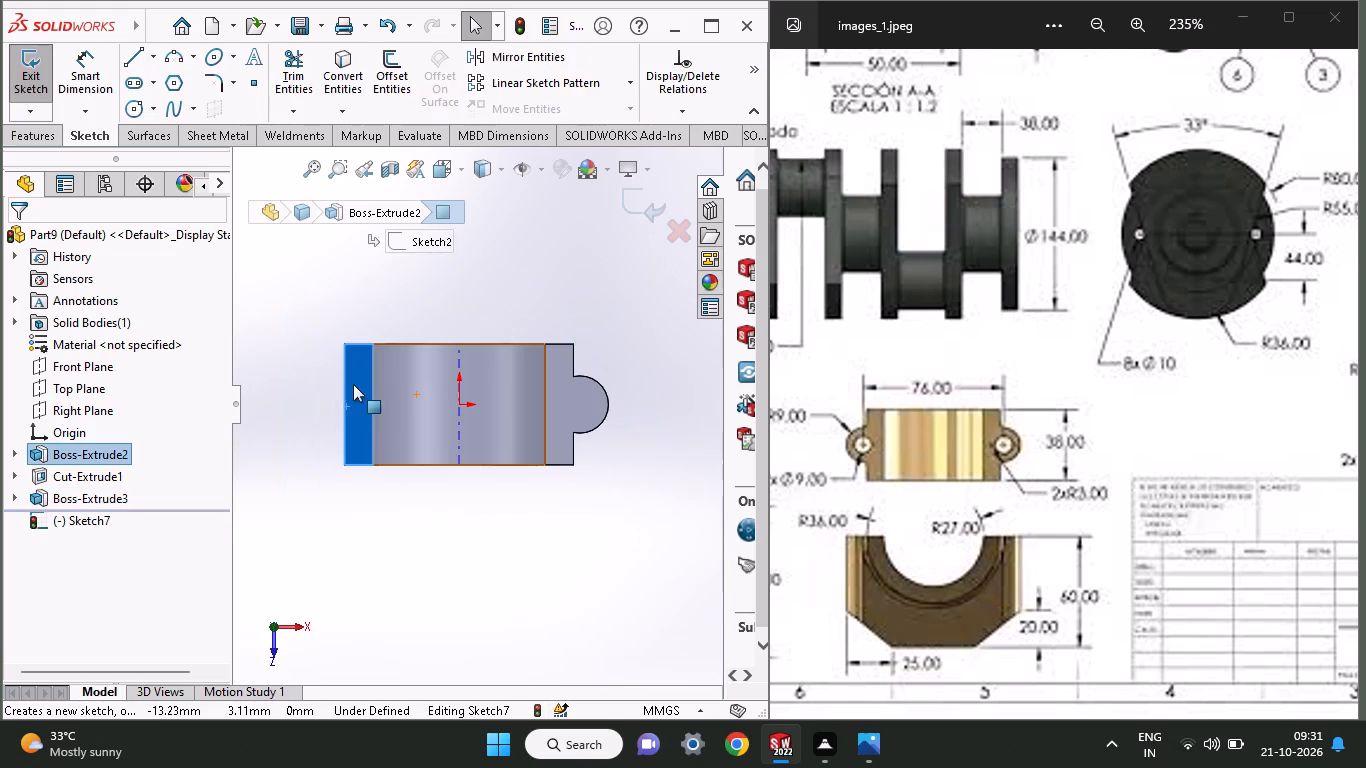
{"action": "left_click", "coordinate": [131, 50]}
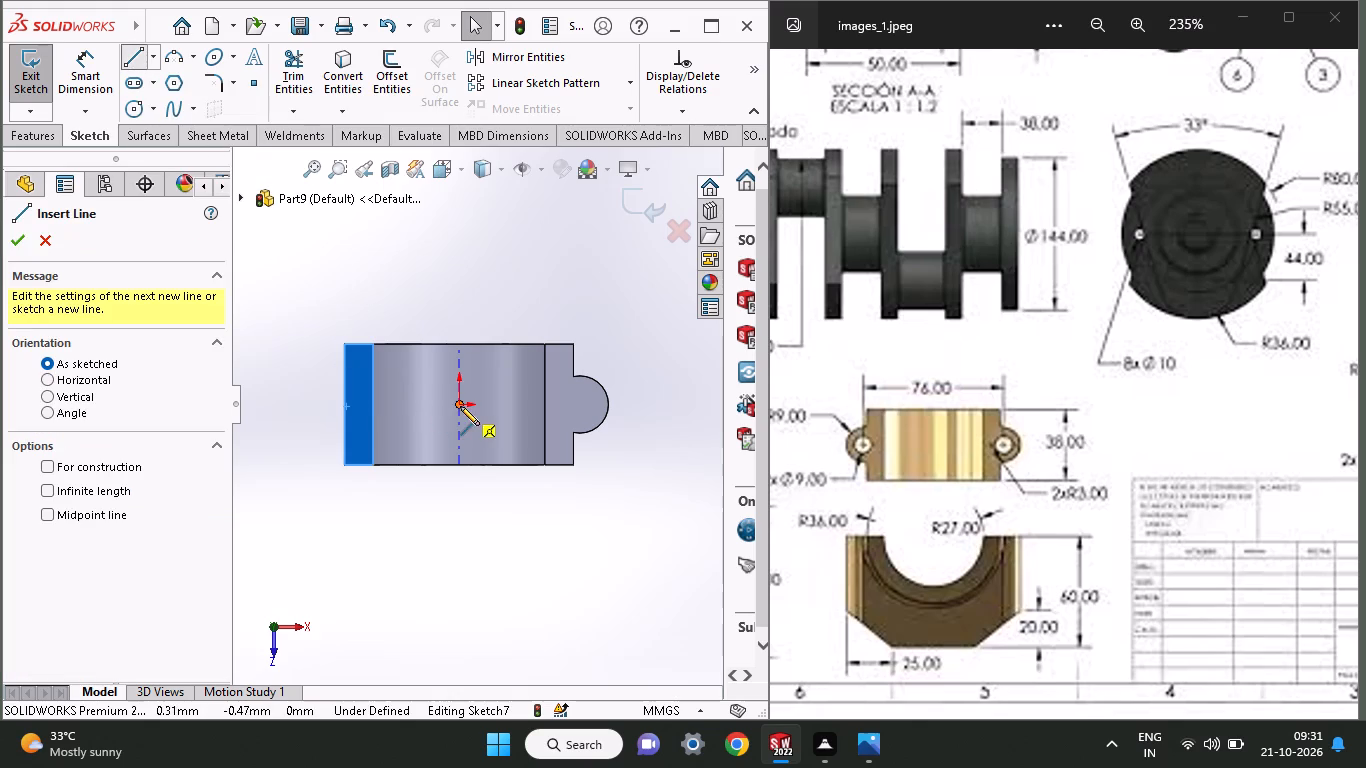
{"action": "left_click", "coordinate": [460, 406]}
{"action": "left_click", "coordinate": [319, 400]}
{"action": "right_click", "coordinate": [399, 275]}
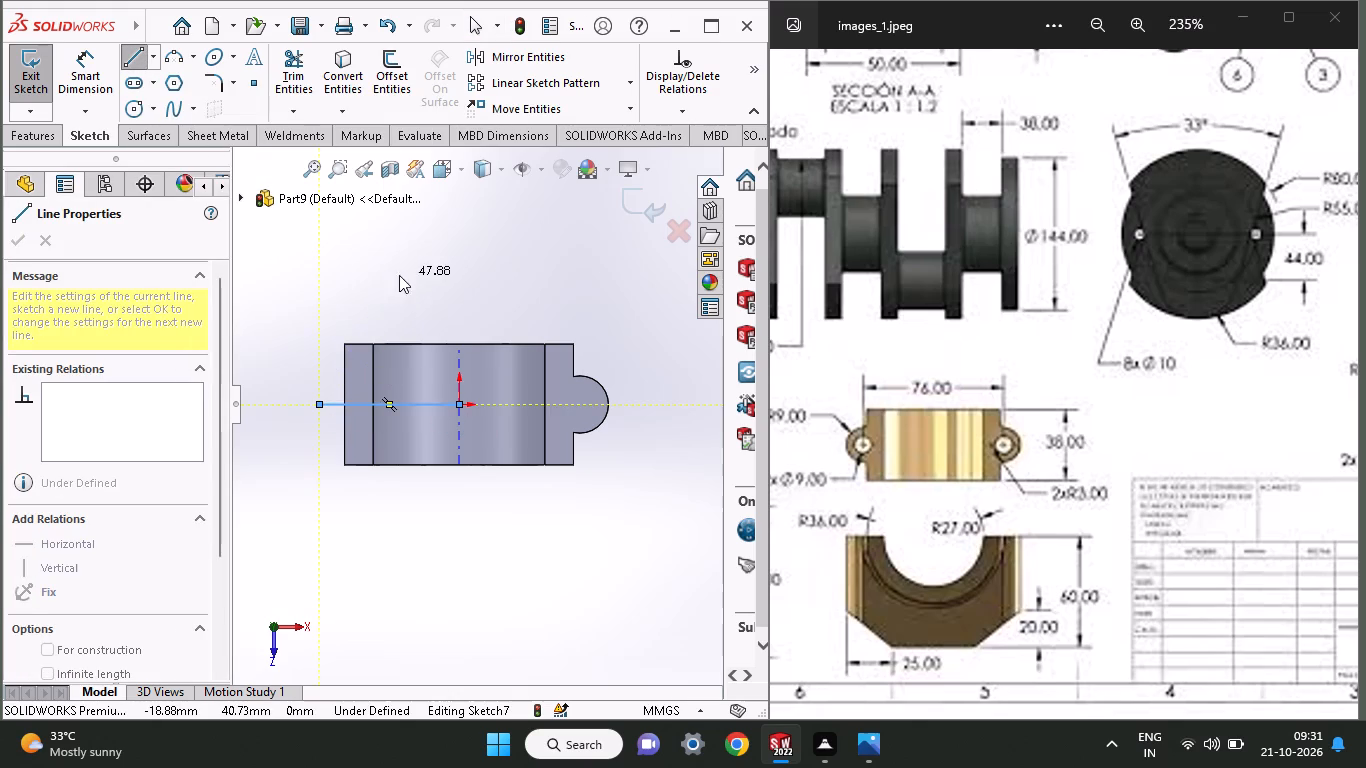
{"action": "left_click", "coordinate": [411, 281]}
Dimension the new horizontal line from the origin and set its length to 38 mm.
{"action": "left_click", "coordinate": [88, 71]}
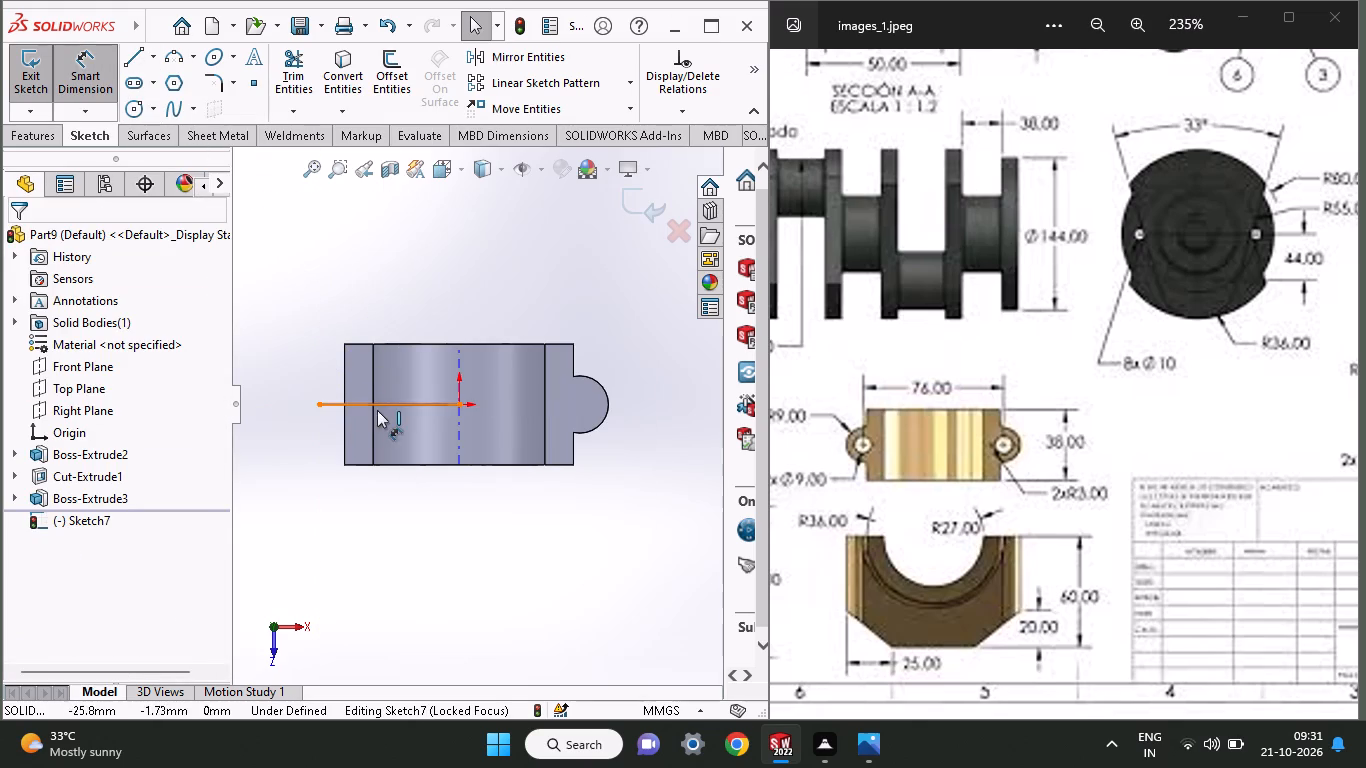
{"action": "left_click", "coordinate": [385, 407]}
{"action": "left_click", "coordinate": [389, 272]}
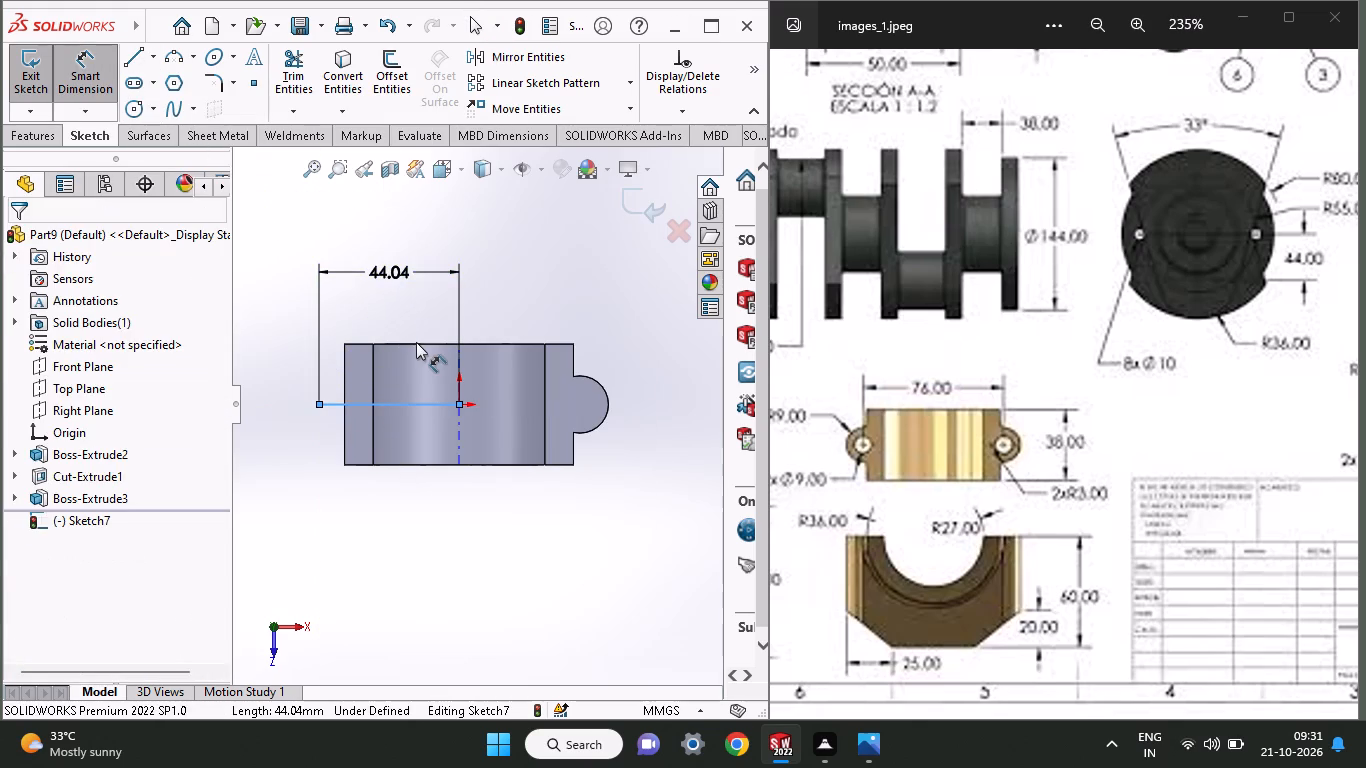
{"action": "type", "text": "38"}
{"action": "key", "text": "Return"}
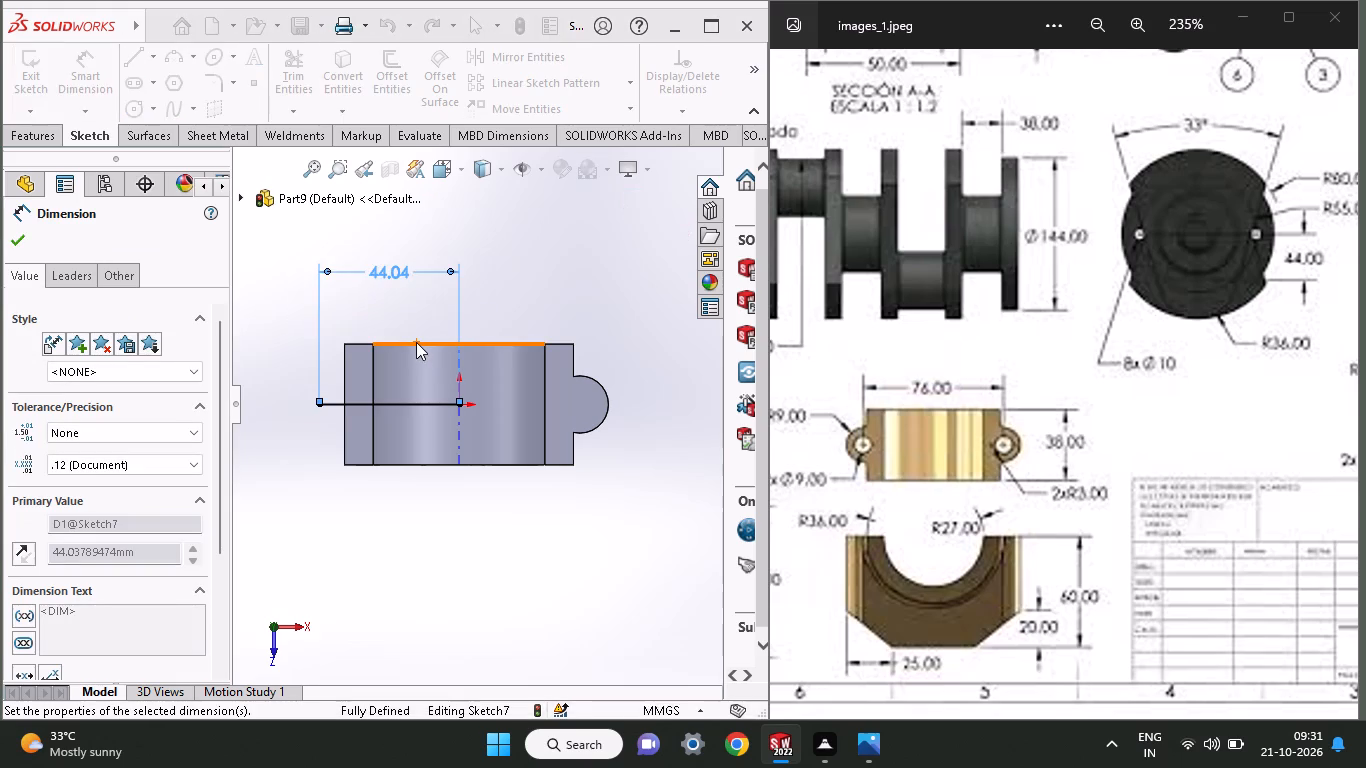
Draw a circle centred on the horizontal line's free end and set its diameter to 18 mm.
{"action": "left_click", "coordinate": [133, 103]}
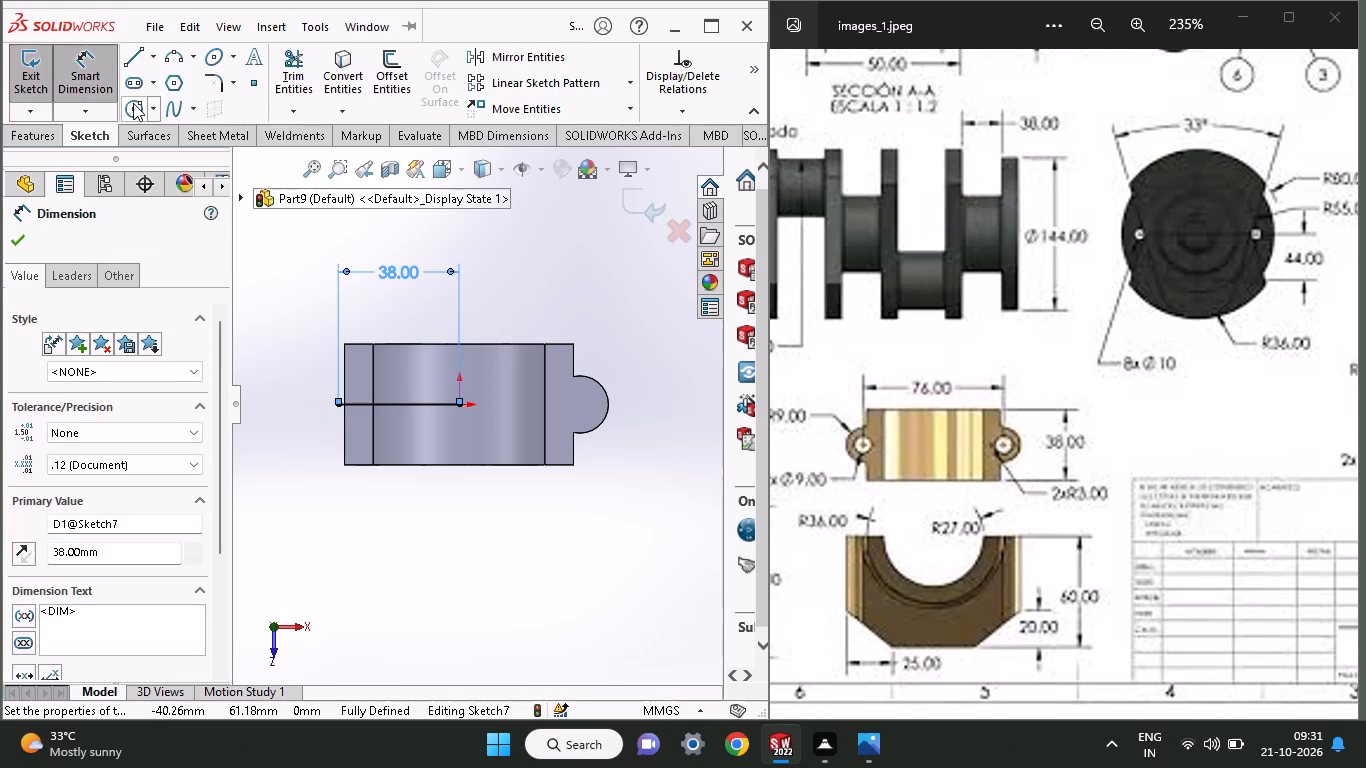
{"action": "left_click", "coordinate": [343, 408]}
{"action": "left_click", "coordinate": [357, 426]}
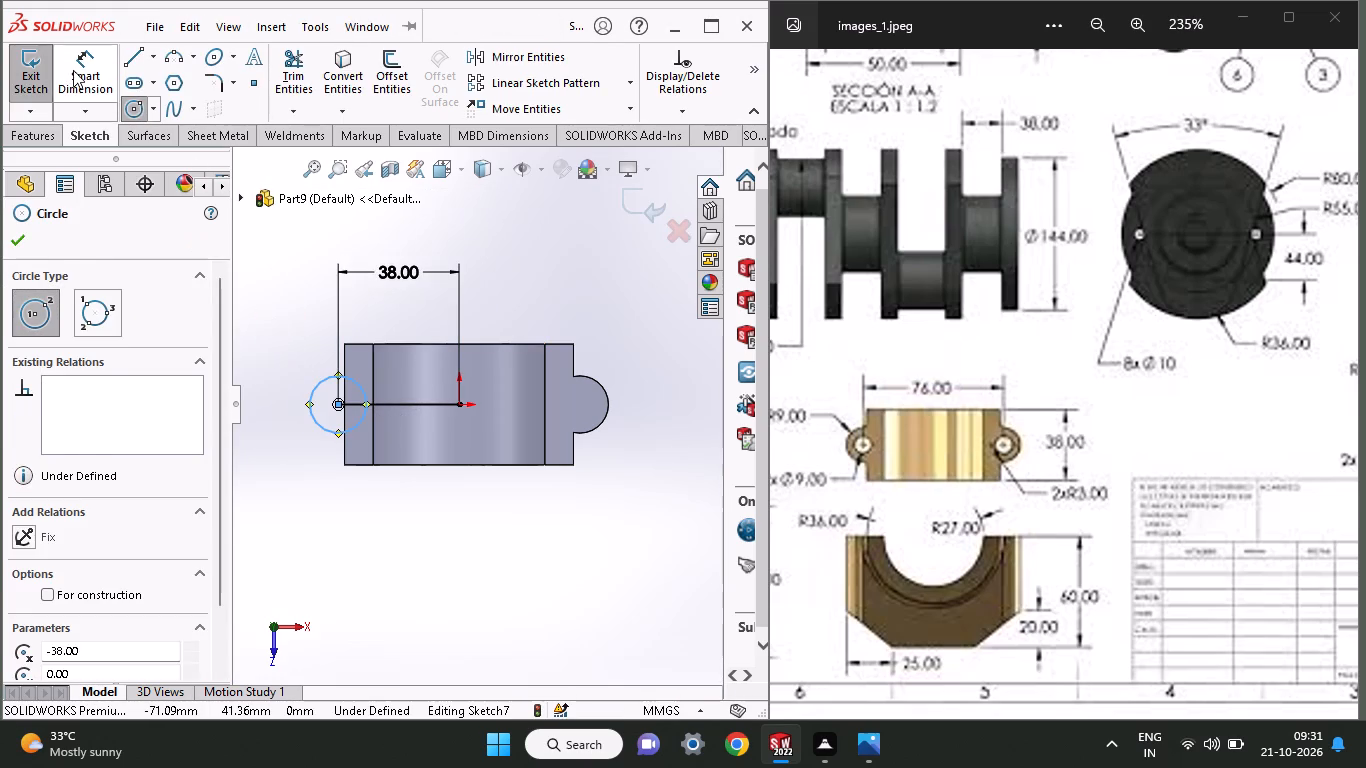
{"action": "left_click", "coordinate": [73, 70]}
{"action": "left_click", "coordinate": [308, 395]}
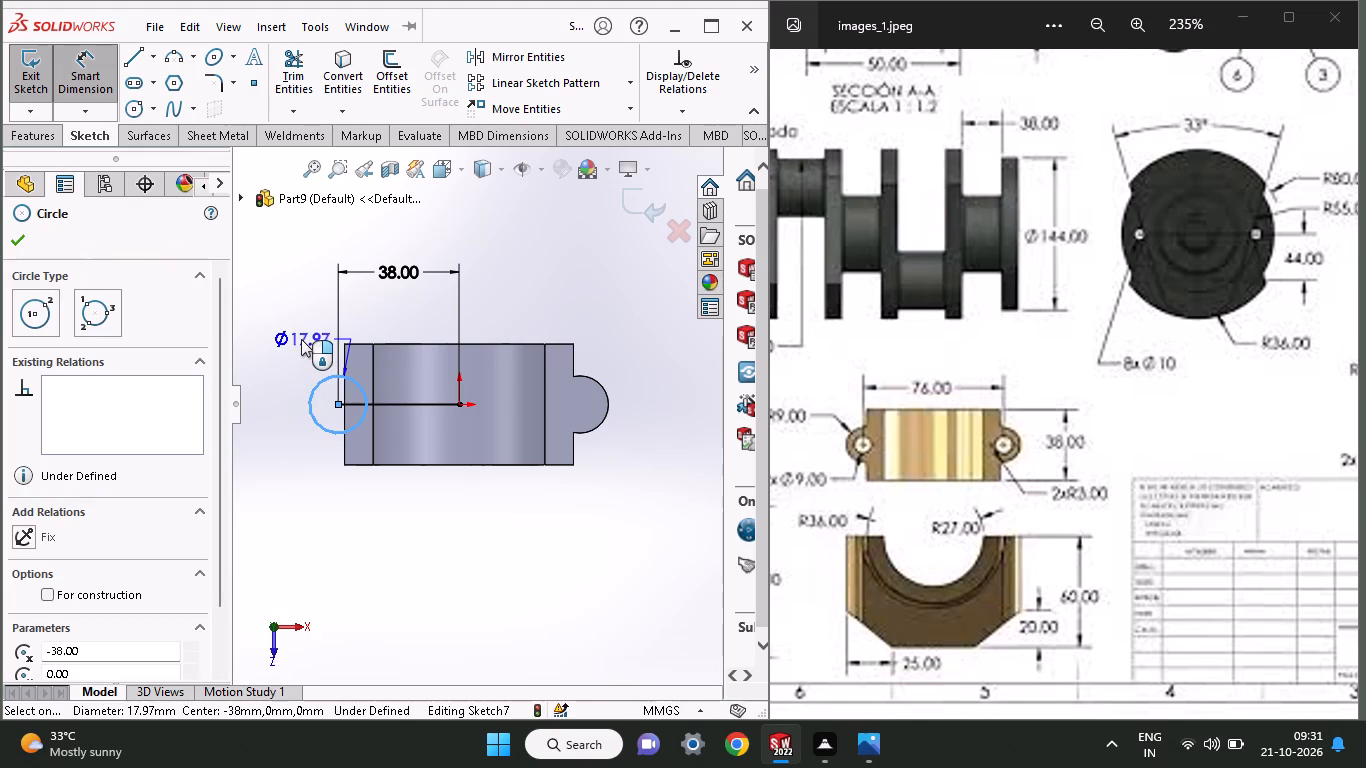
{"action": "left_click", "coordinate": [301, 339]}
{"action": "type", "text": "18"}
{"action": "key", "text": "Return"}
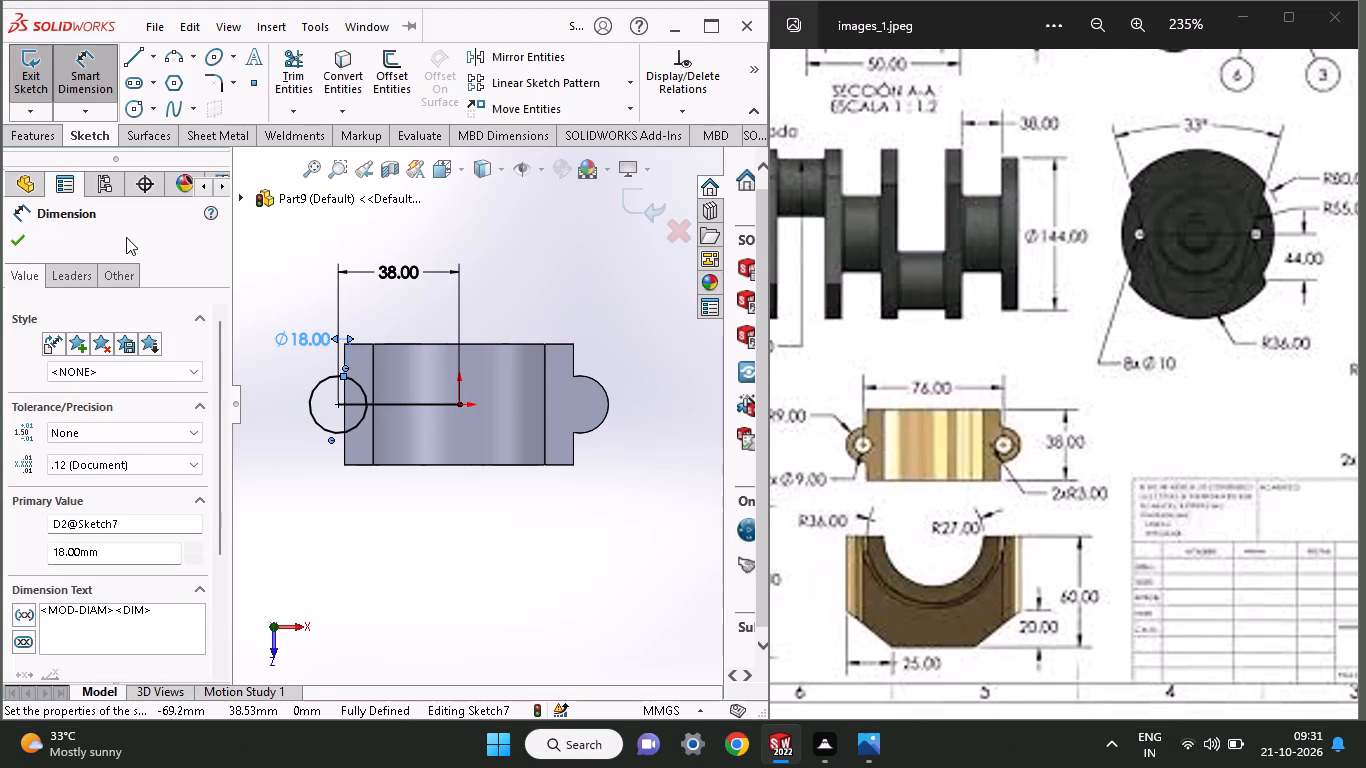
Extrude all three regions of the 18 mm circle as a 60 mm blind boss, reversed to run alongside the half ring, with merge result on.
{"action": "left_click", "coordinate": [11, 132]}
{"action": "left_click", "coordinate": [30, 64]}
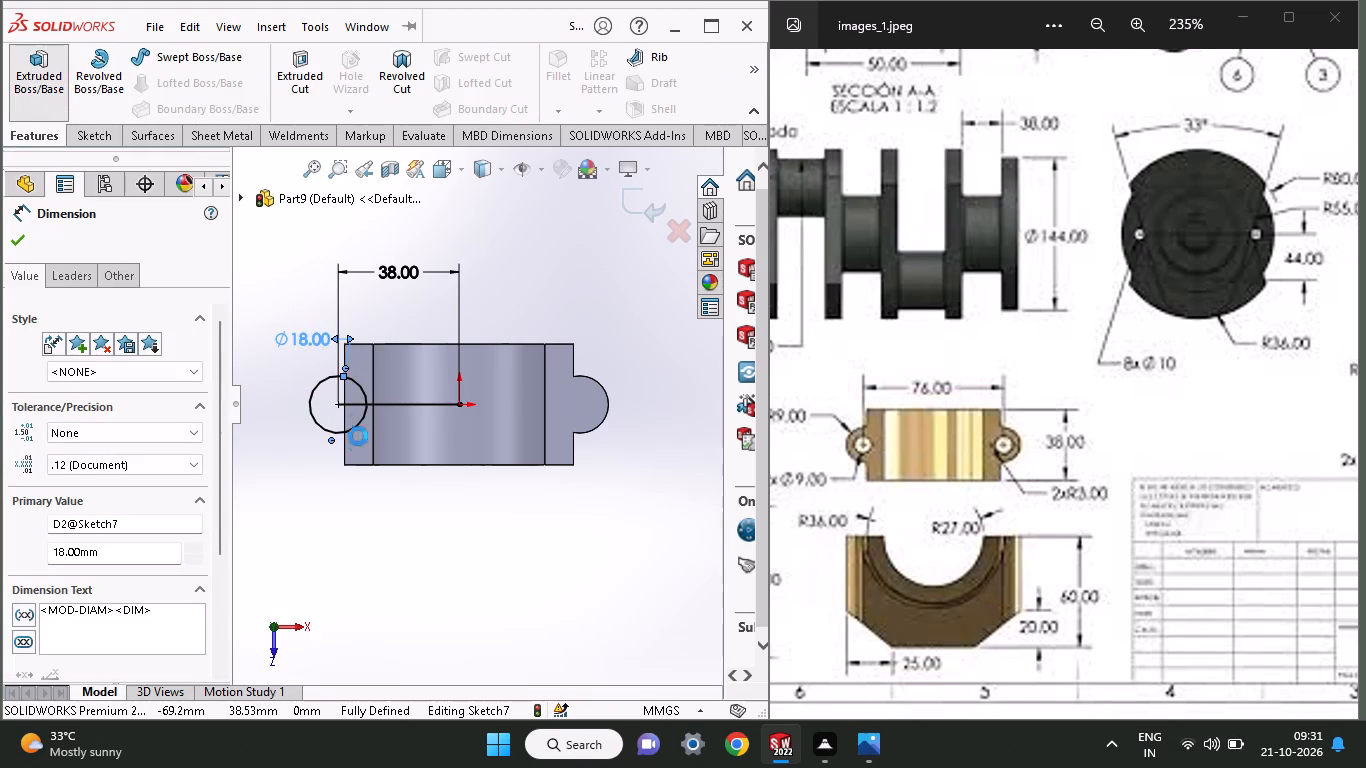
{"action": "left_click", "coordinate": [248, 439]}
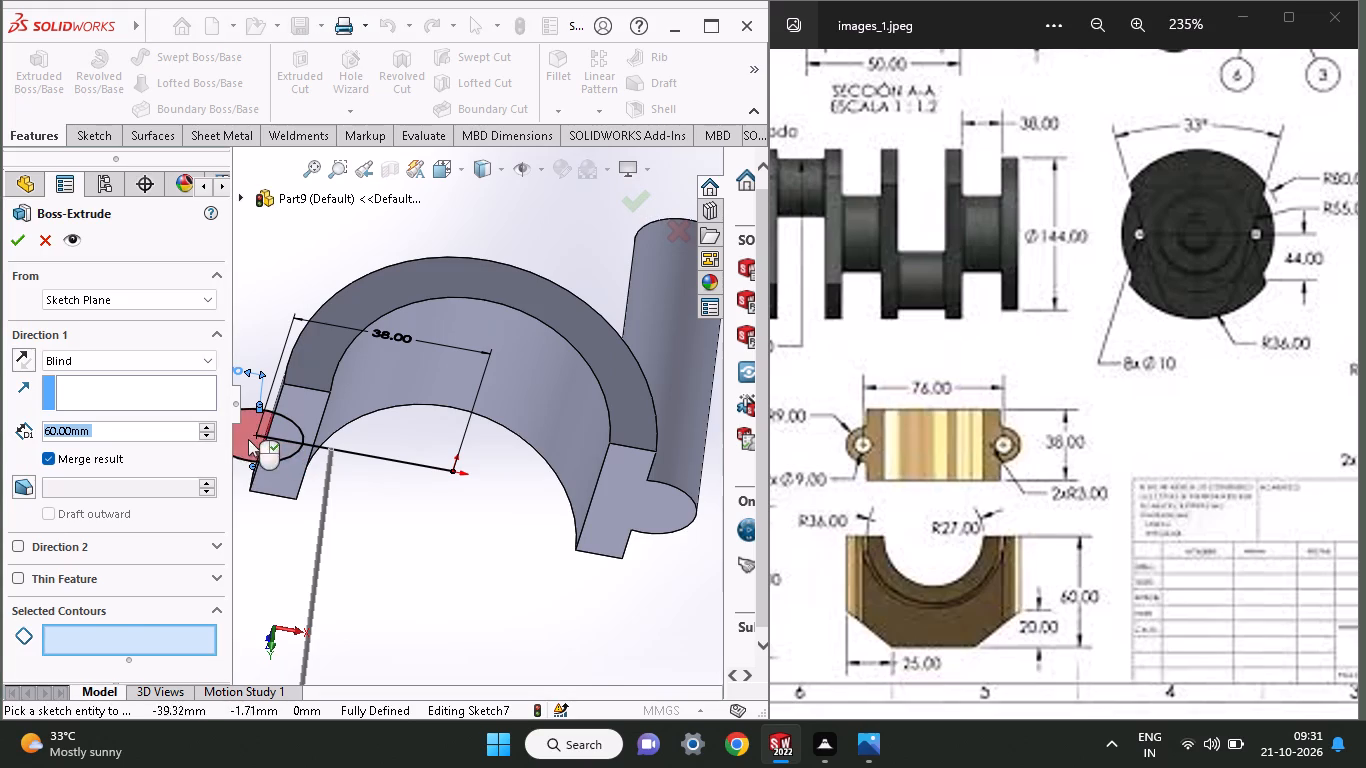
{"action": "left_click", "coordinate": [276, 429]}
{"action": "left_click", "coordinate": [277, 448]}
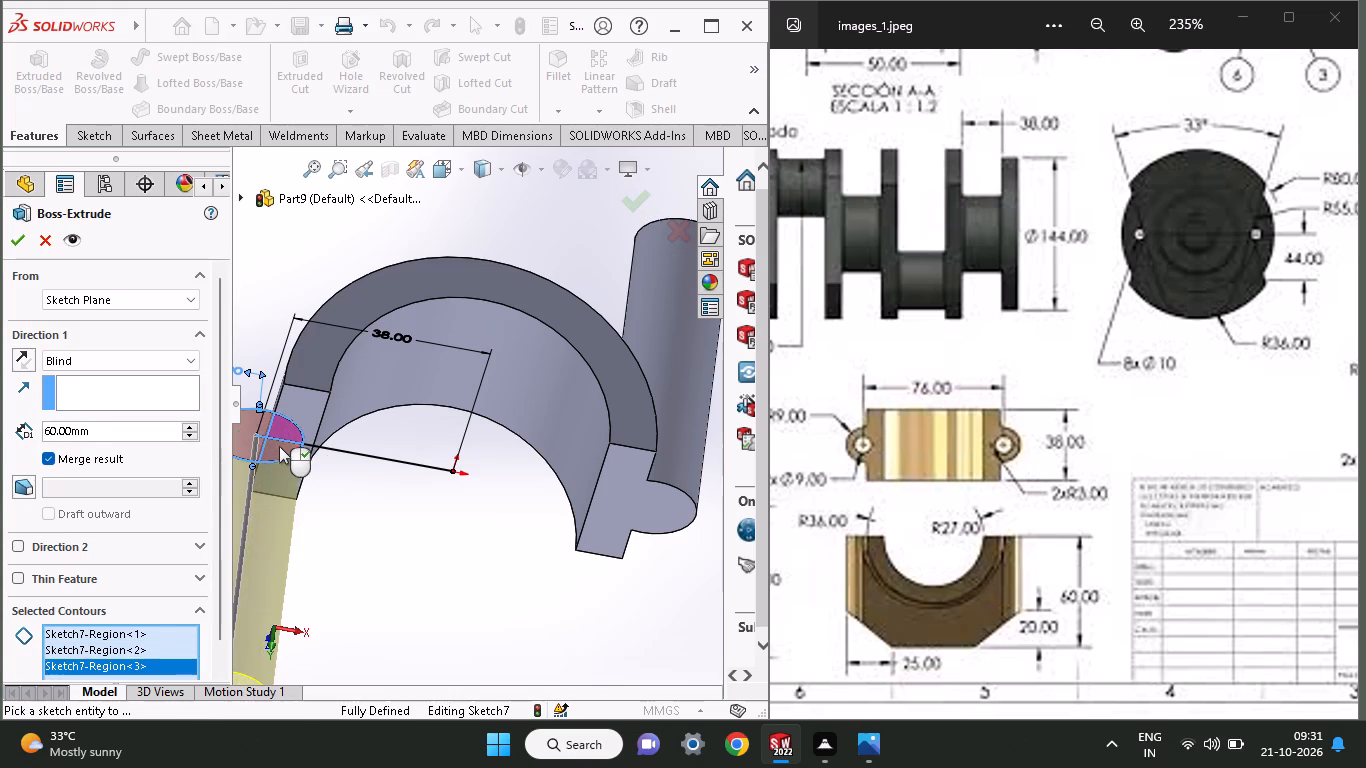
{"action": "middle_click_drag", "start_coordinate": [389, 459], "coordinate": [424, 426]}
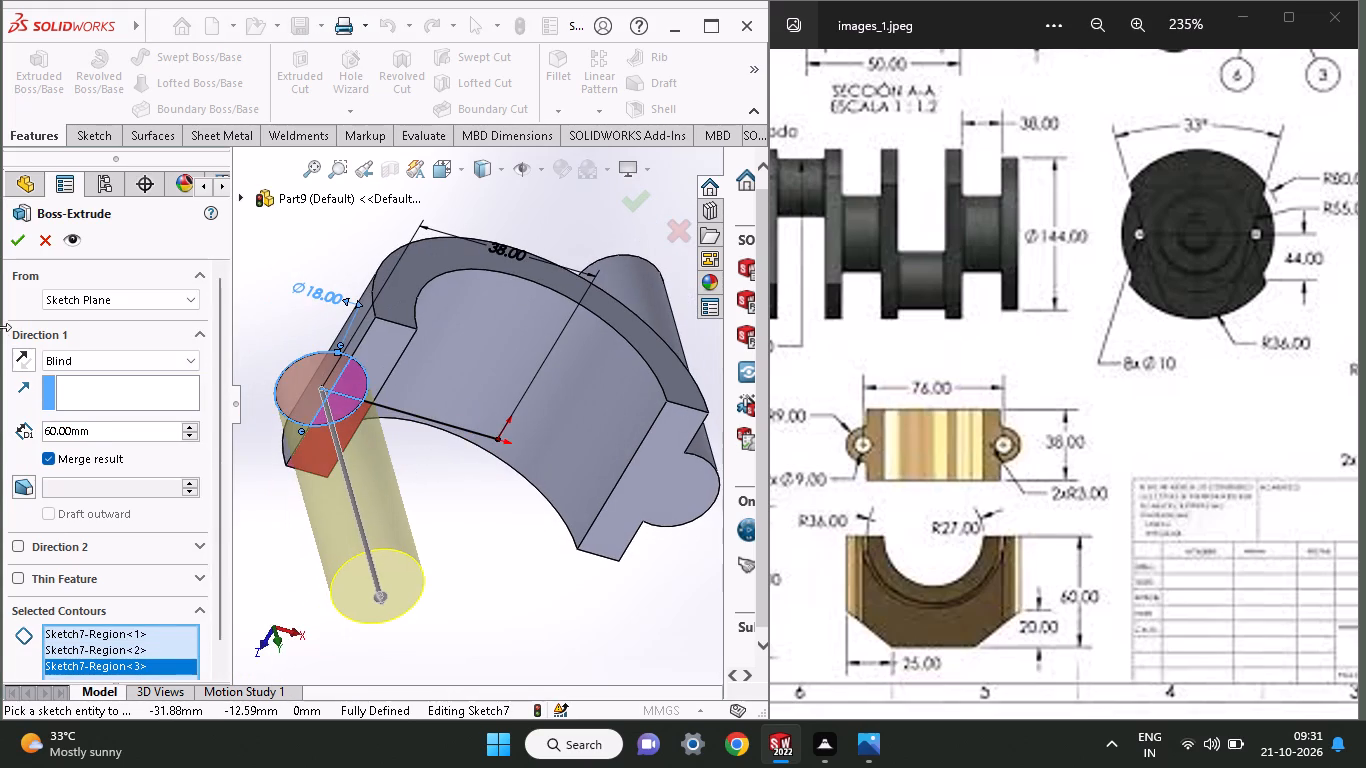
{"action": "left_click", "coordinate": [22, 354]}
{"action": "middle_click_drag", "start_coordinate": [441, 217], "coordinate": [404, 366]}
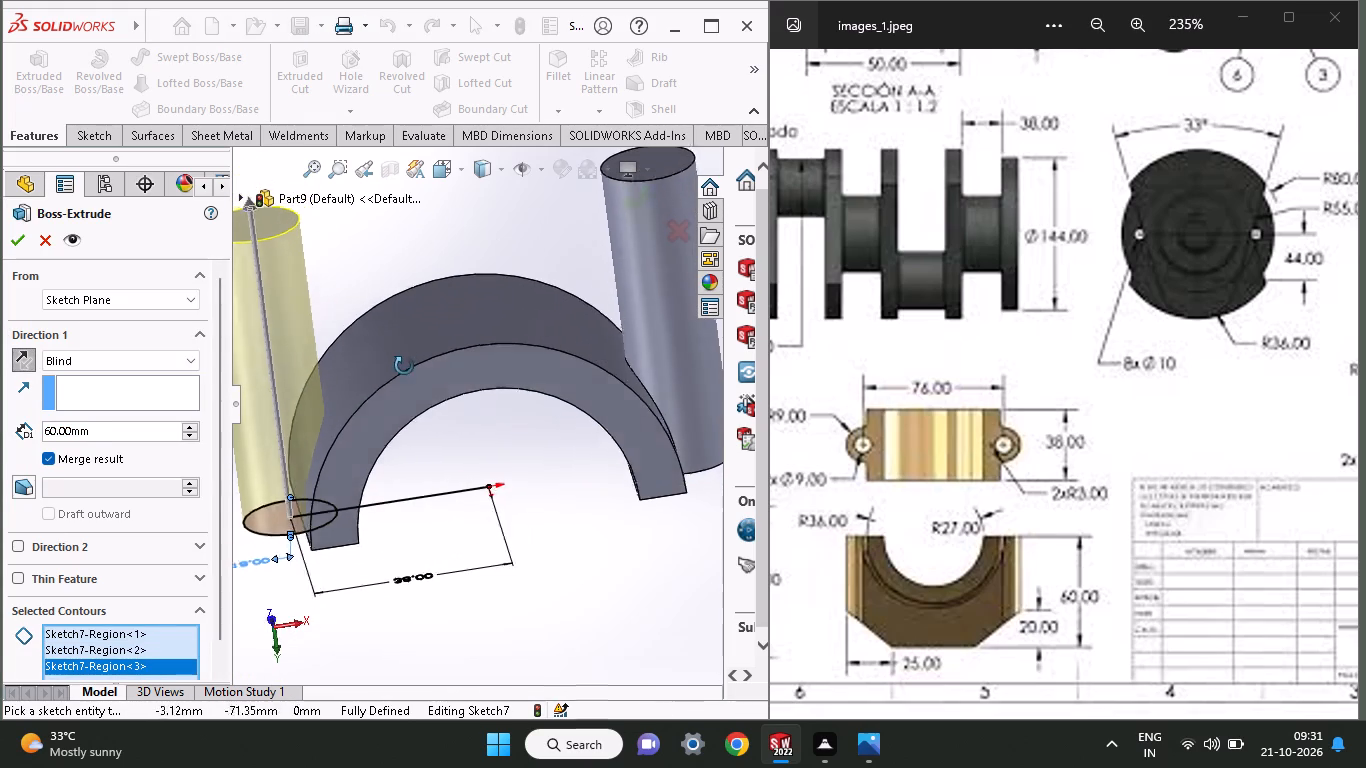
{"action": "middle_click_drag", "start_coordinate": [404, 366], "coordinate": [402, 369]}
{"action": "left_click", "coordinate": [20, 244]}
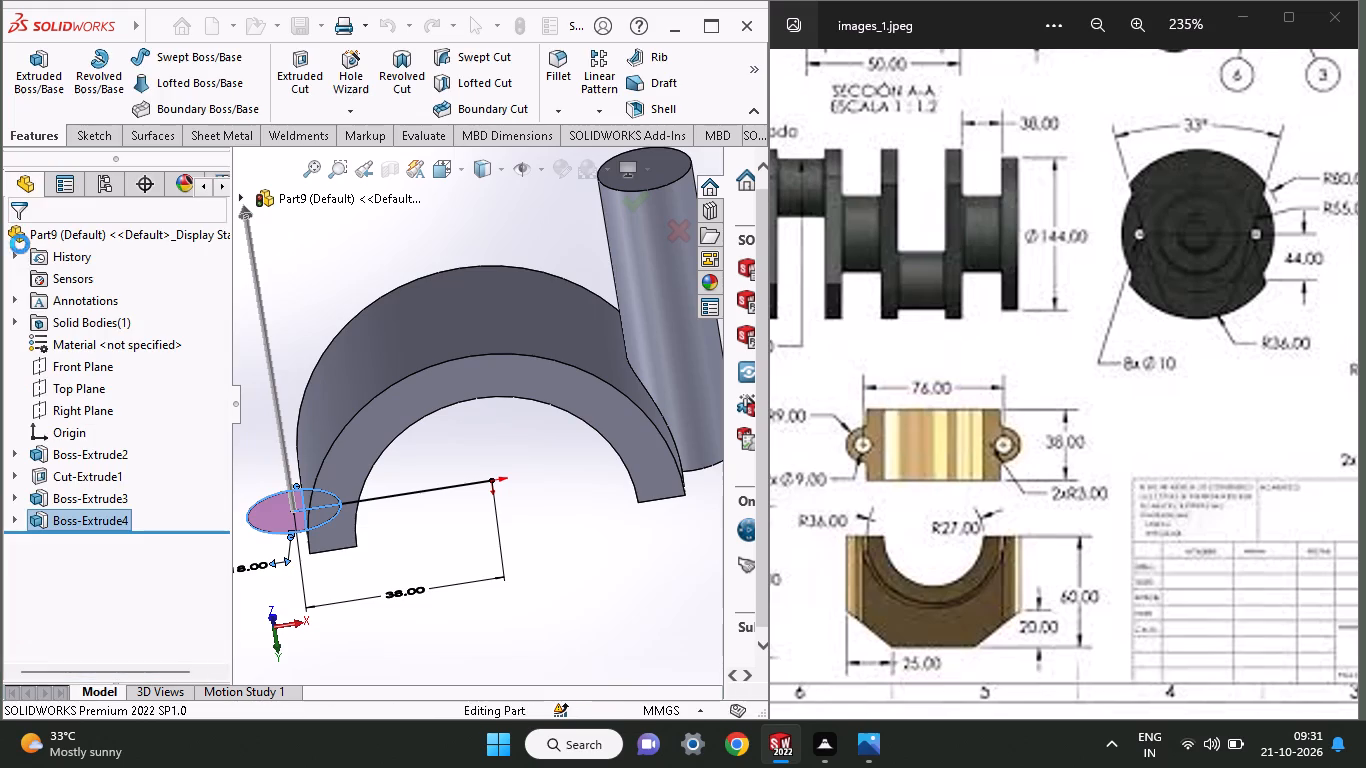
{"action": "scroll", "coordinate": [414, 299], "scroll_direction": "up", "scroll_amount": 1, "text": "ctrl"}
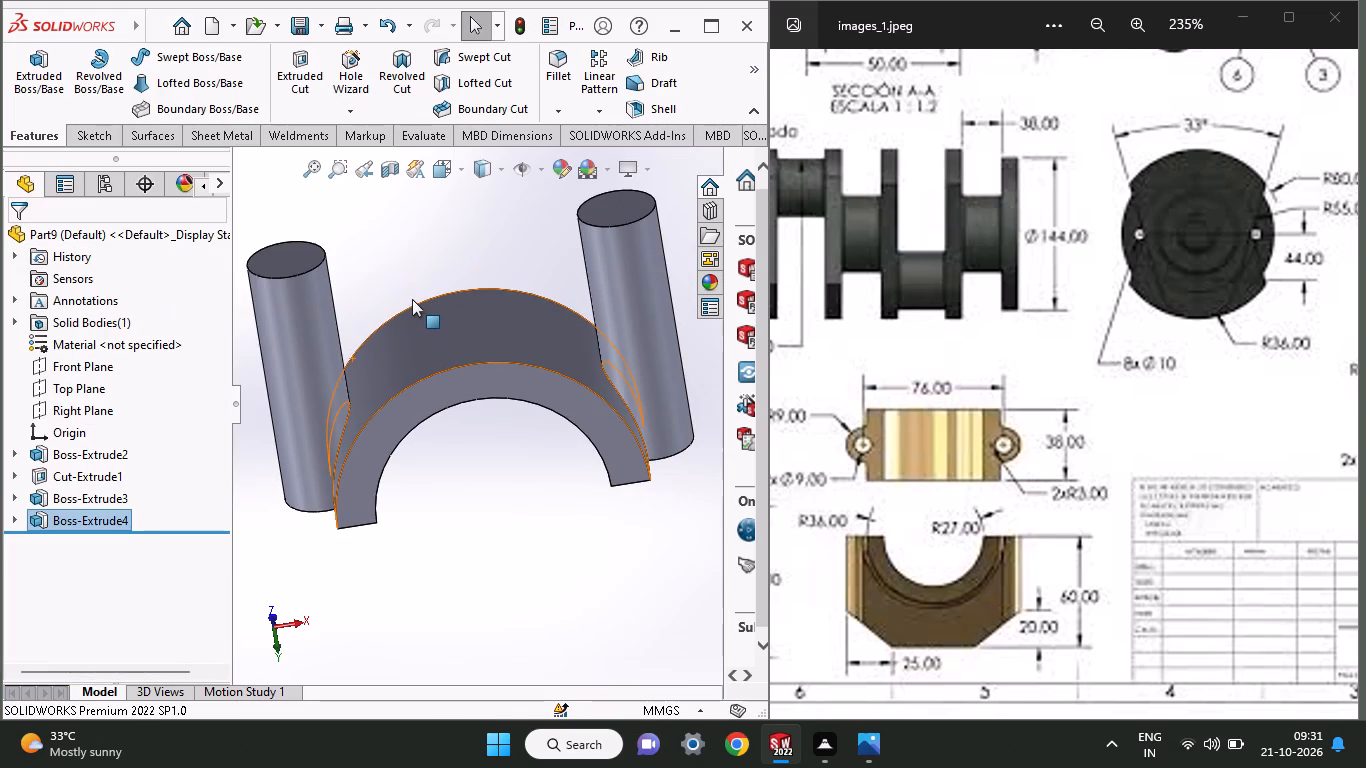
{"action": "middle_click_drag", "start_coordinate": [412, 299], "coordinate": [426, 310]}
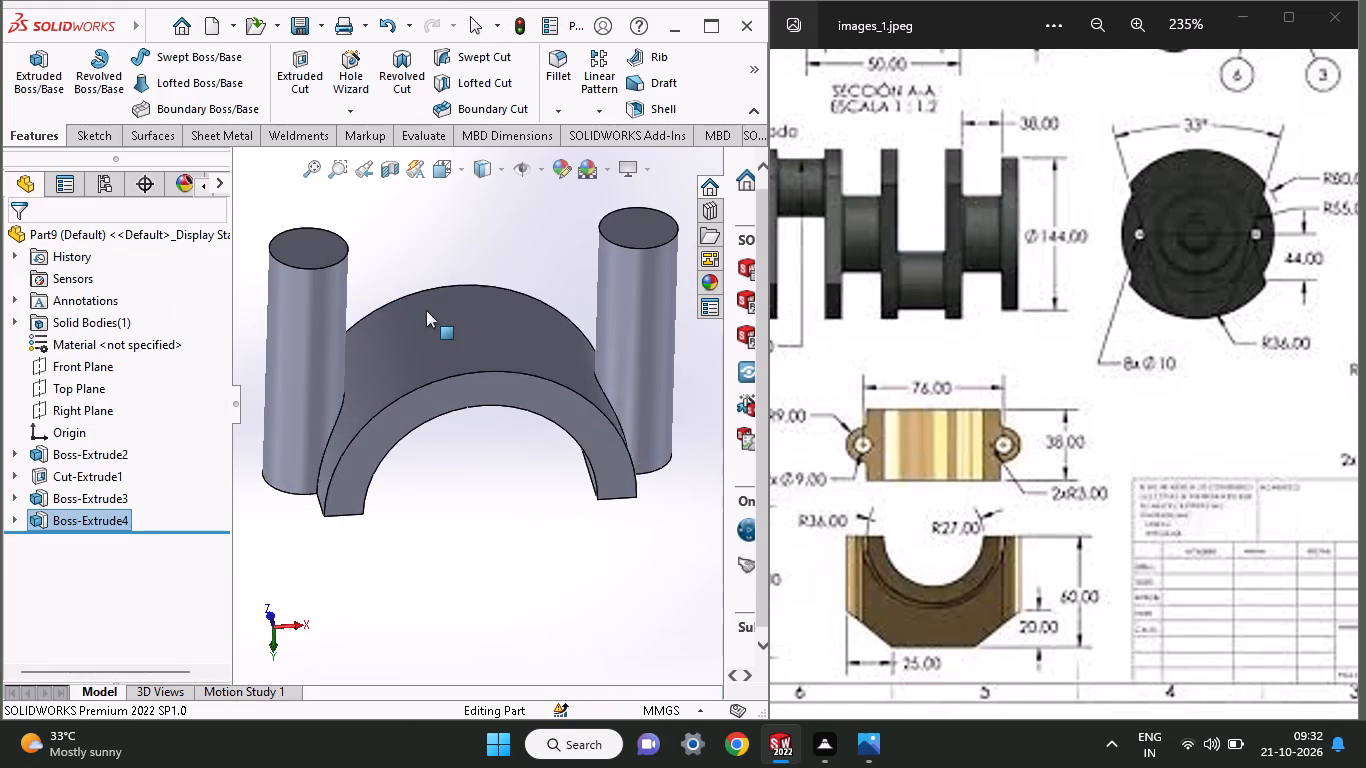
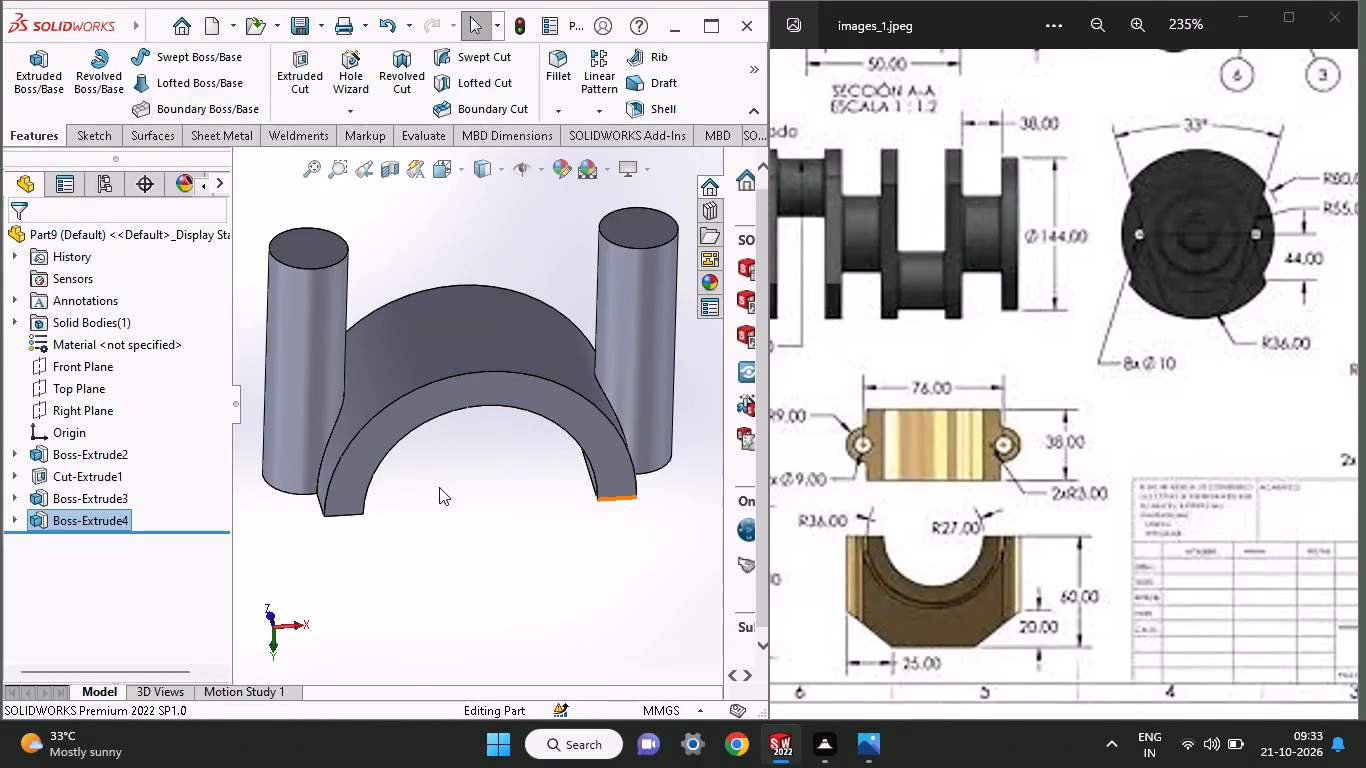
Start a sketch on the half ring's flat end face and draw a horizontal line about 35 mm long from the origin in the negative X direction.
{"action": "middle_click_drag", "start_coordinate": [446, 535], "coordinate": [427, 325]}
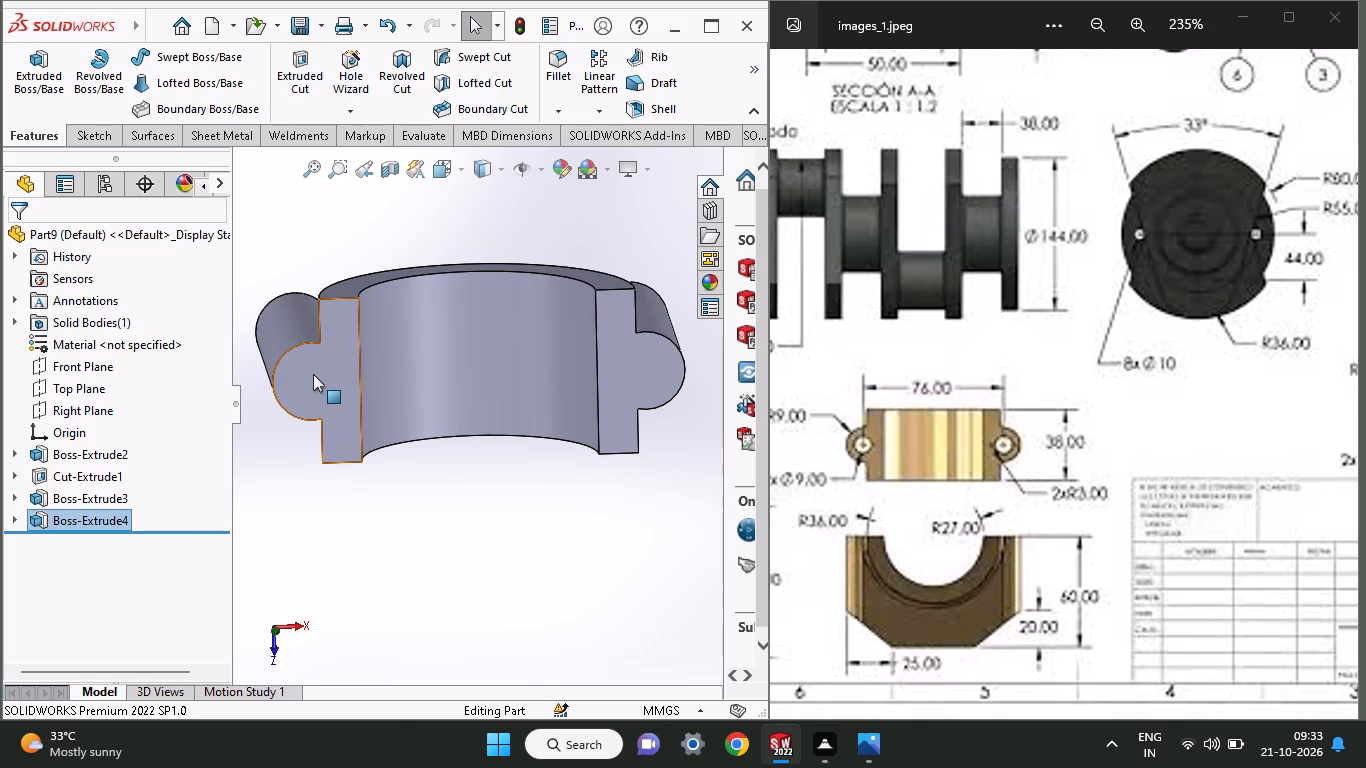
{"action": "left_click", "coordinate": [343, 370]}
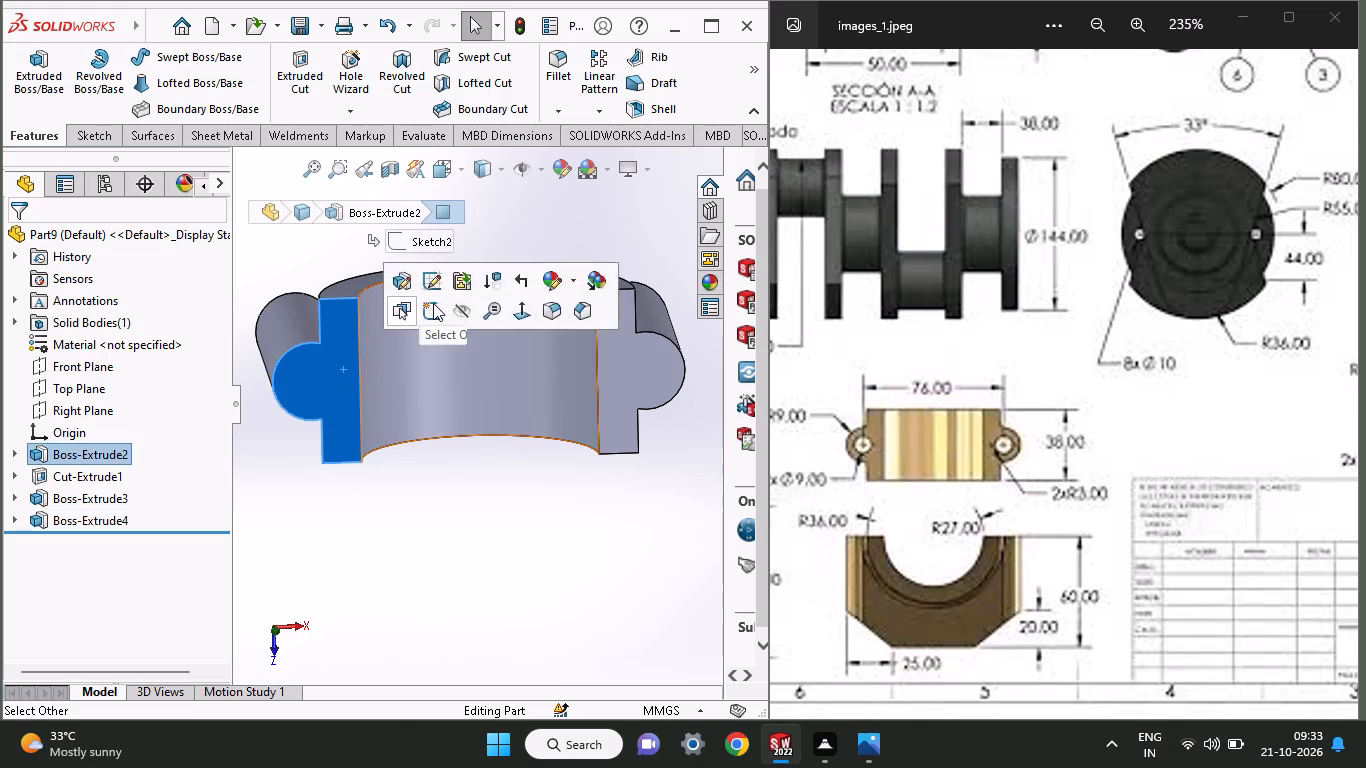
{"action": "left_click", "coordinate": [433, 303]}
{"action": "left_click", "coordinate": [134, 51]}
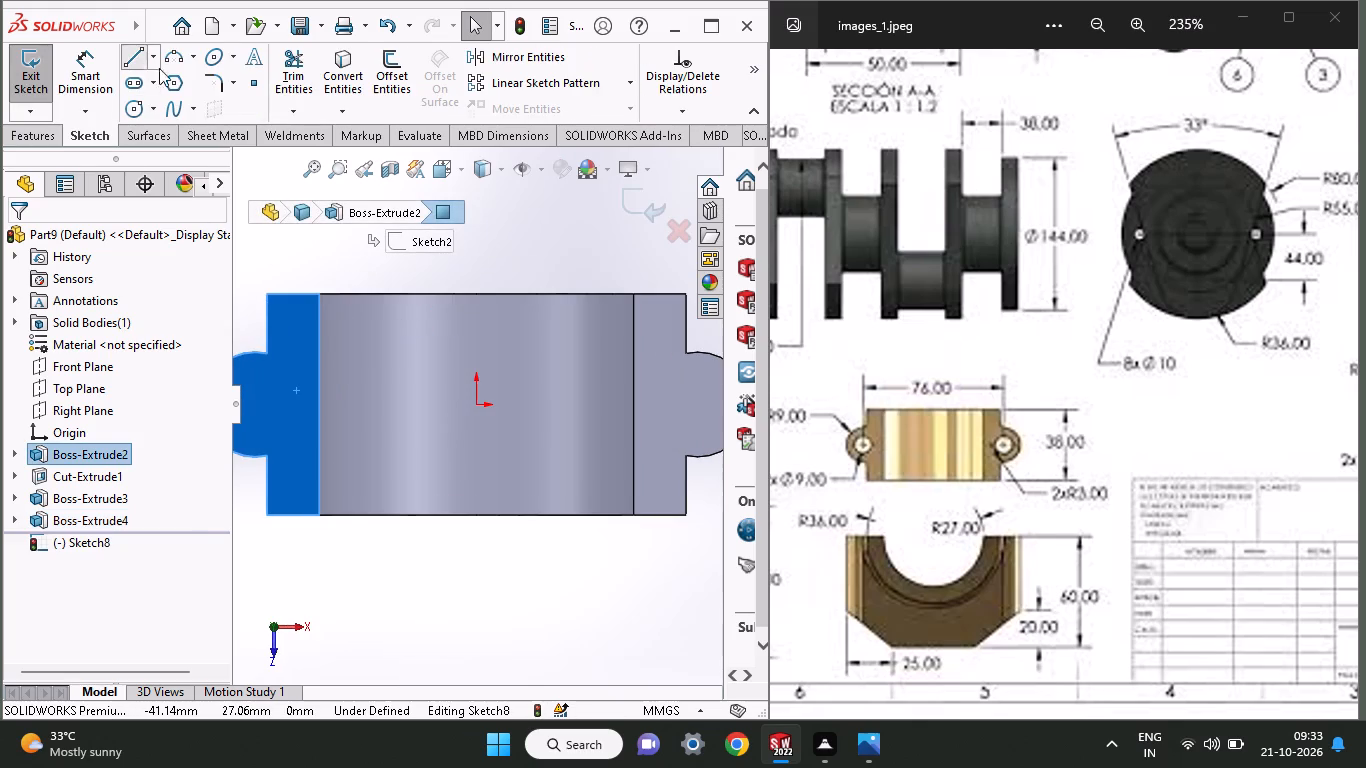
{"action": "left_click", "coordinate": [476, 410]}
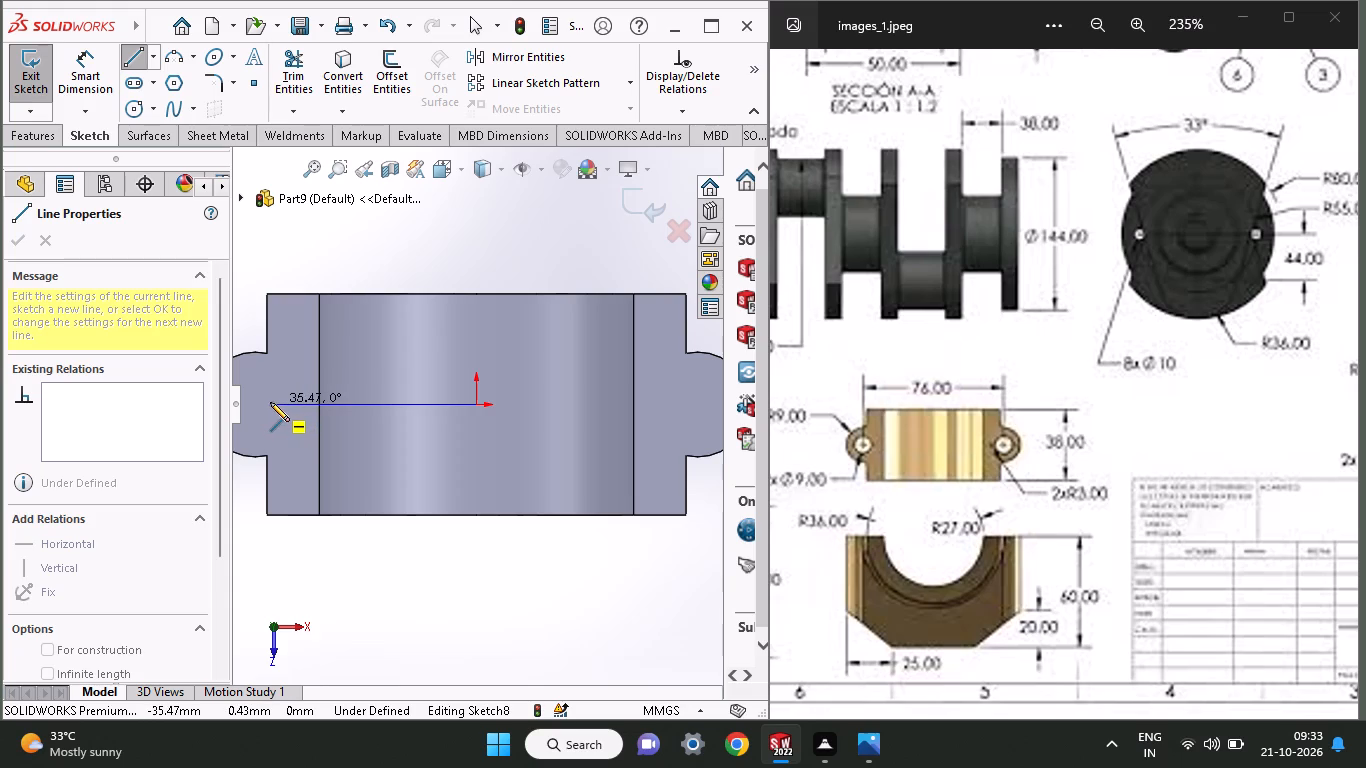
{"action": "left_click", "coordinate": [274, 401]}
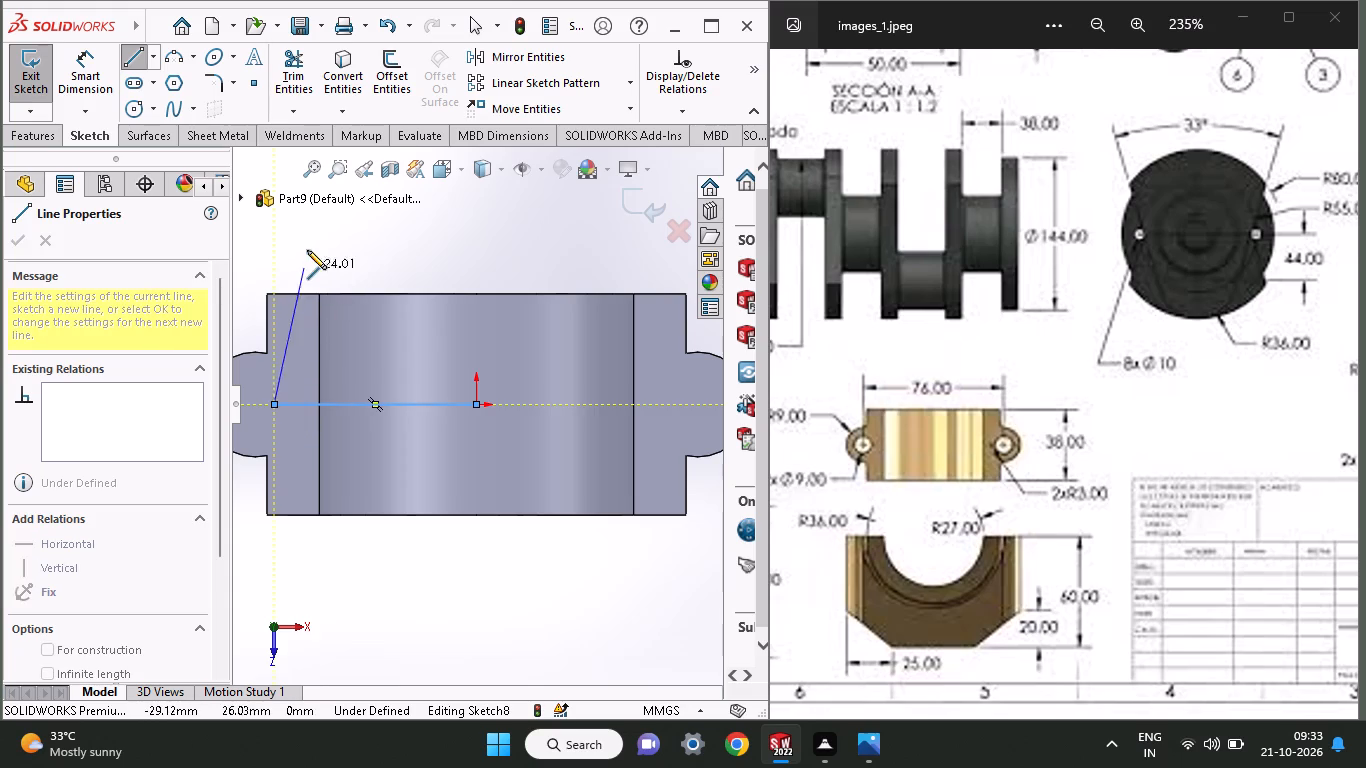
{"action": "right_click", "coordinate": [307, 250]}
{"action": "left_click", "coordinate": [316, 260]}
Dimension the horizontal line from the origin and set its length to 36 mm.
{"action": "left_click", "coordinate": [100, 65]}
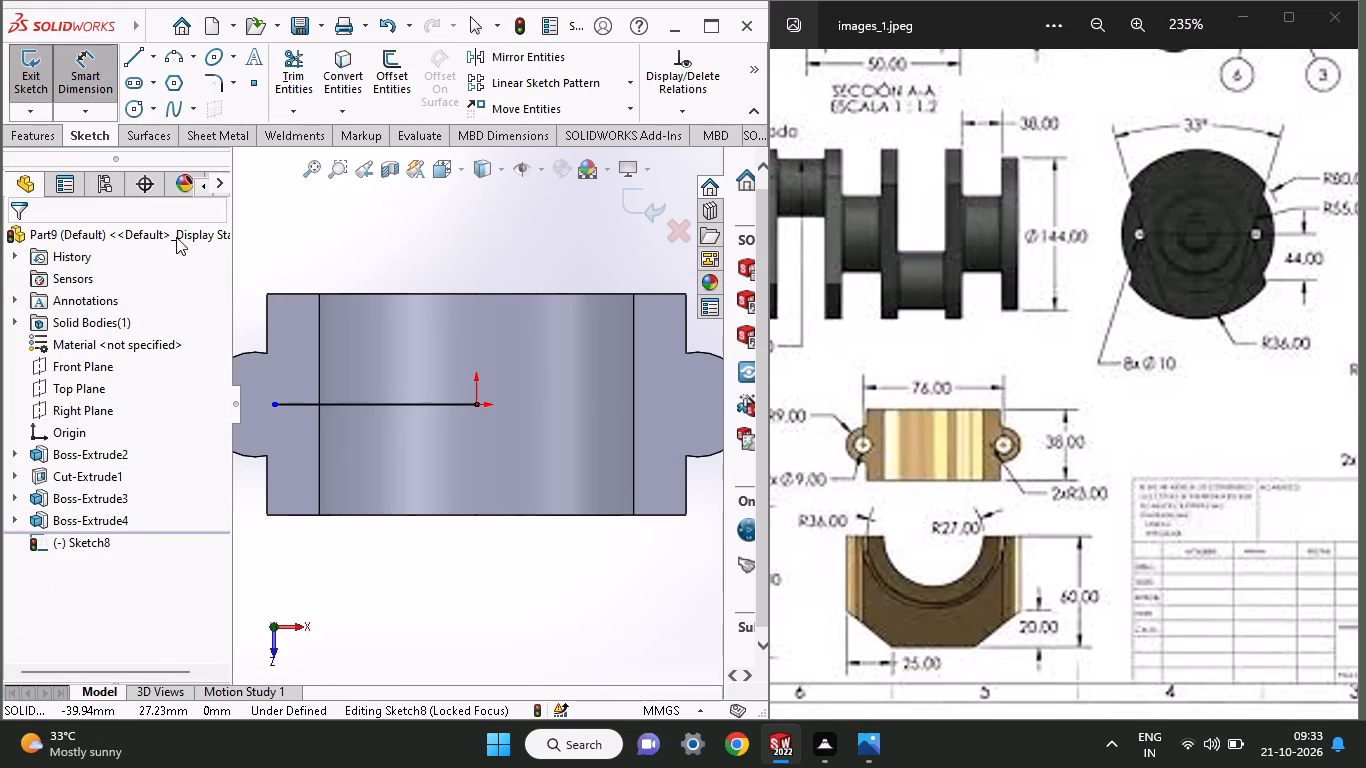
{"action": "left_click", "coordinate": [377, 409]}
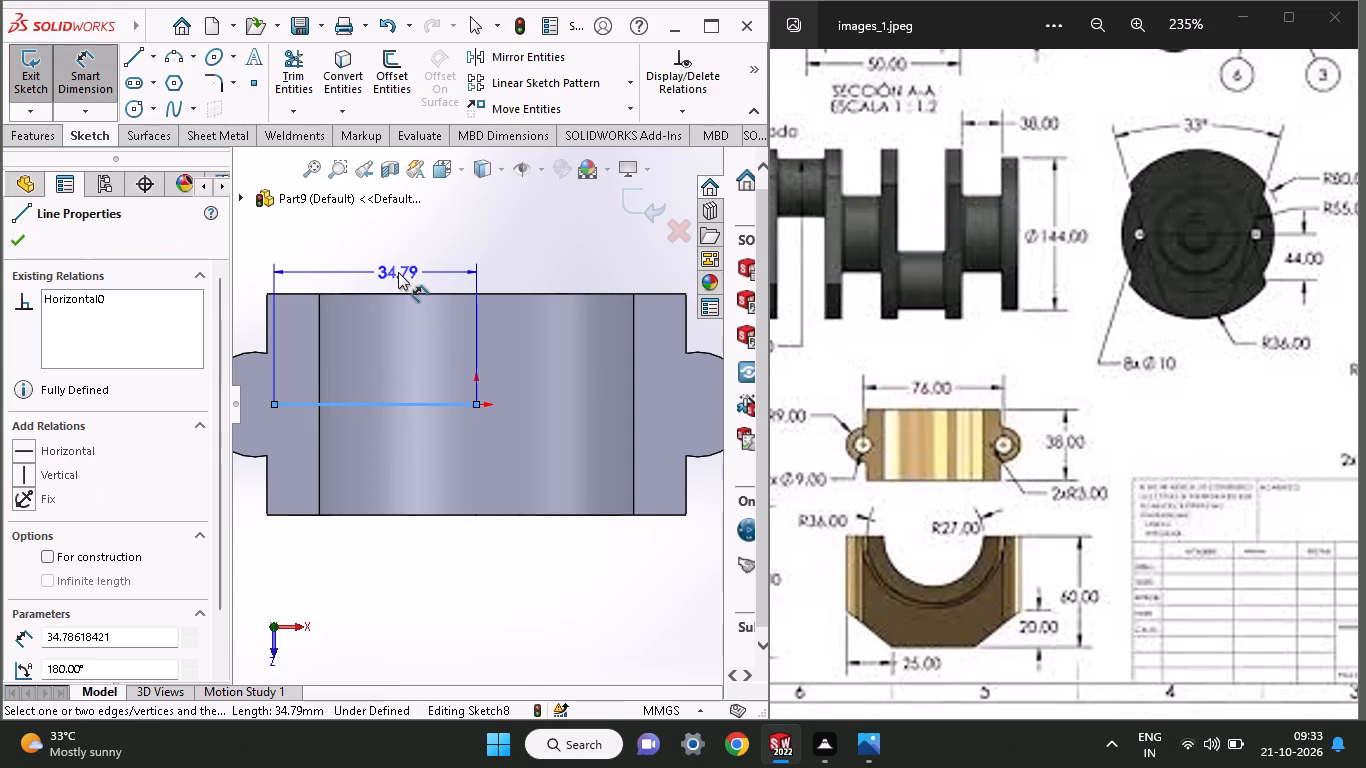
{"action": "left_click", "coordinate": [398, 272]}
{"action": "type", "text": "36"}
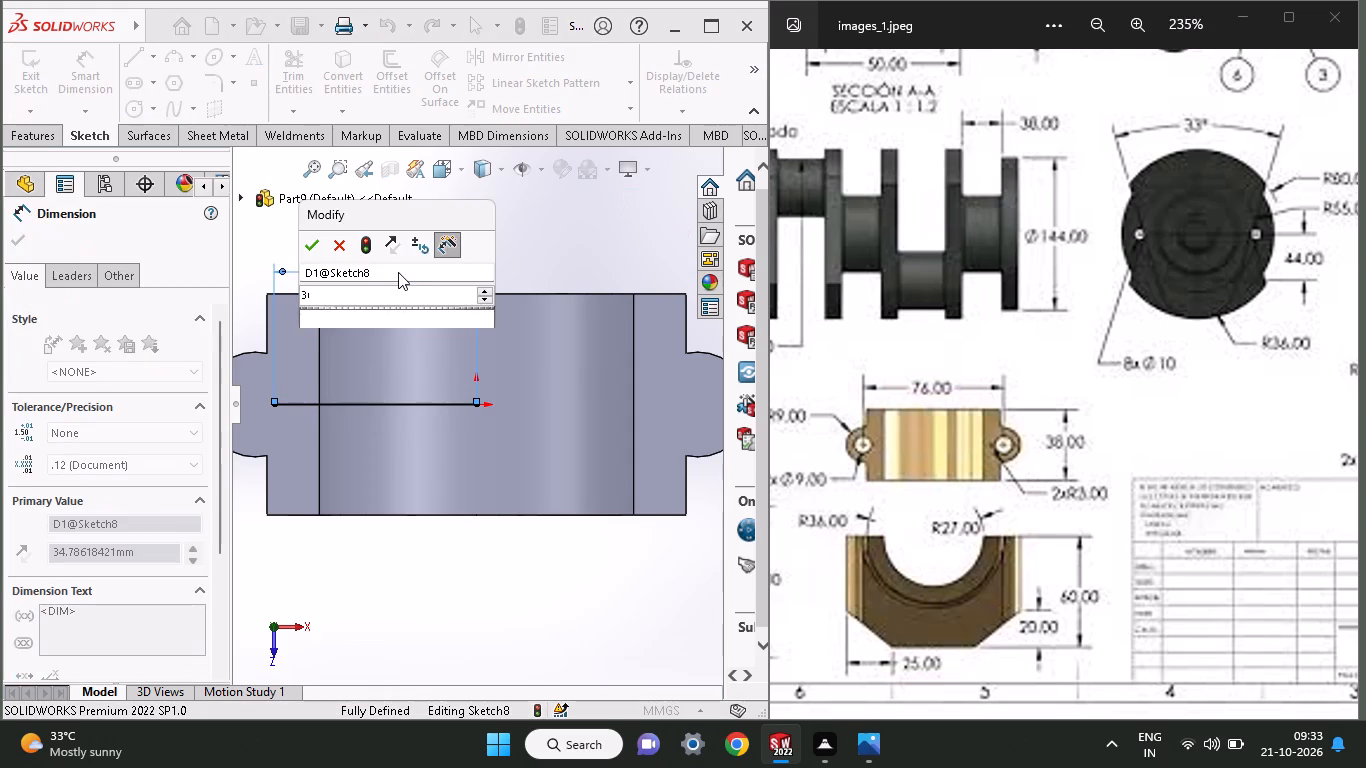
{"action": "key", "text": "Return"}
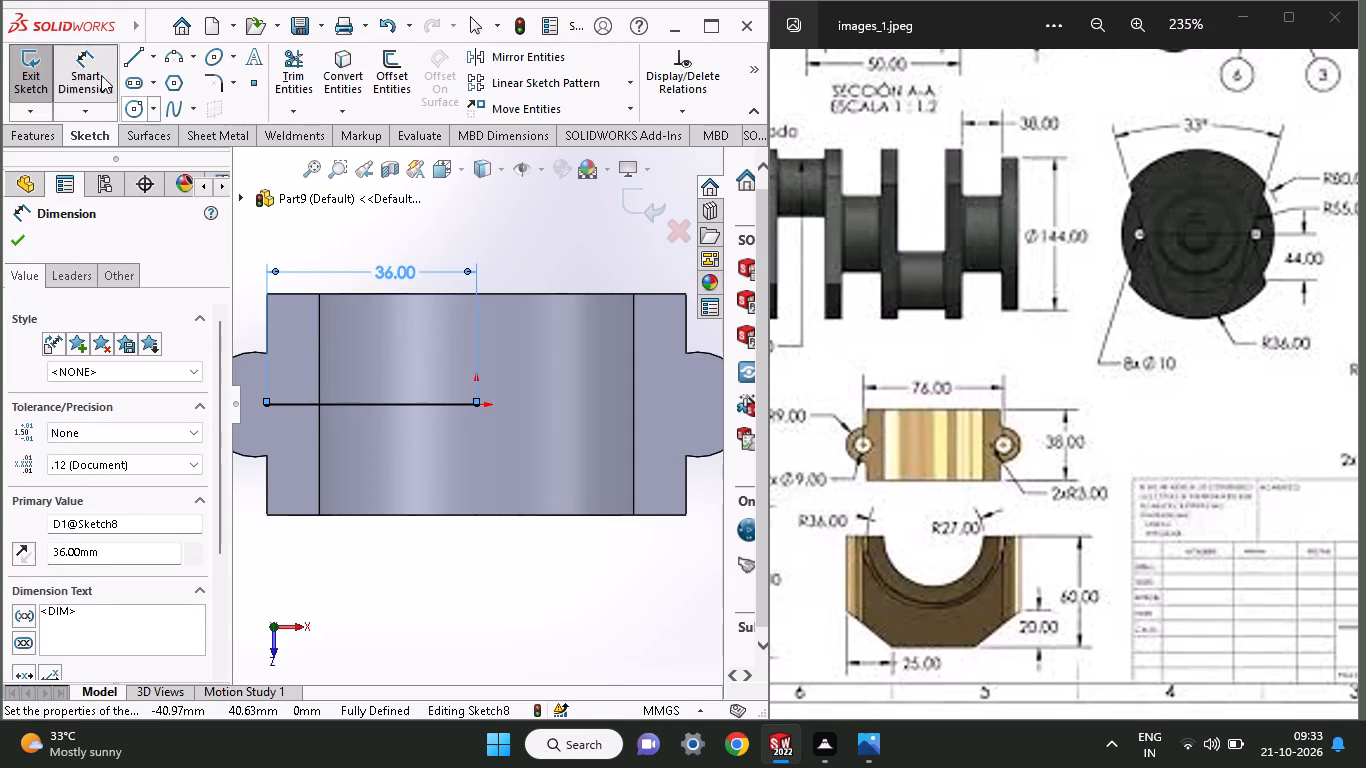
Draw a second horizontal line about 34 mm long from the origin in the positive X direction, opposite the first line.
{"action": "left_click", "coordinate": [140, 53]}
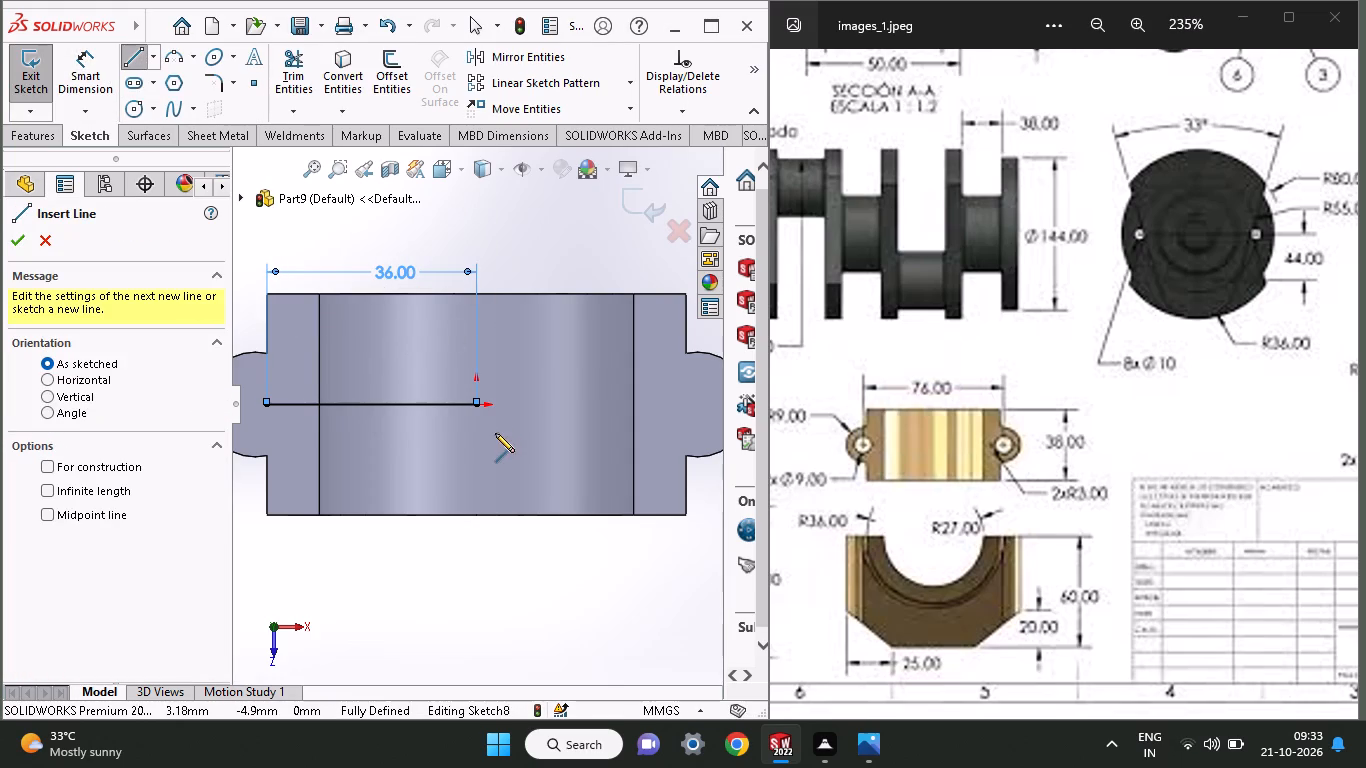
{"action": "left_click", "coordinate": [476, 399]}
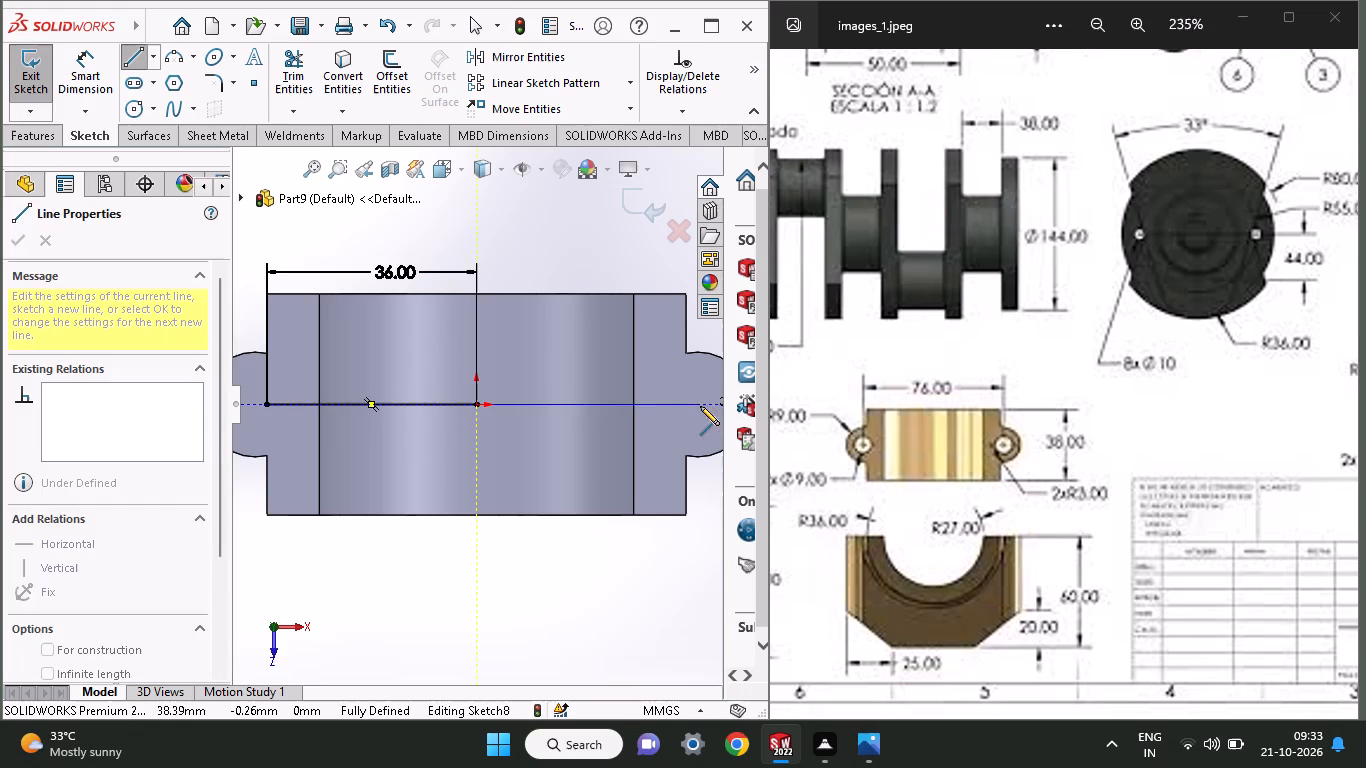
{"action": "left_click", "coordinate": [677, 406]}
{"action": "right_click", "coordinate": [552, 233]}
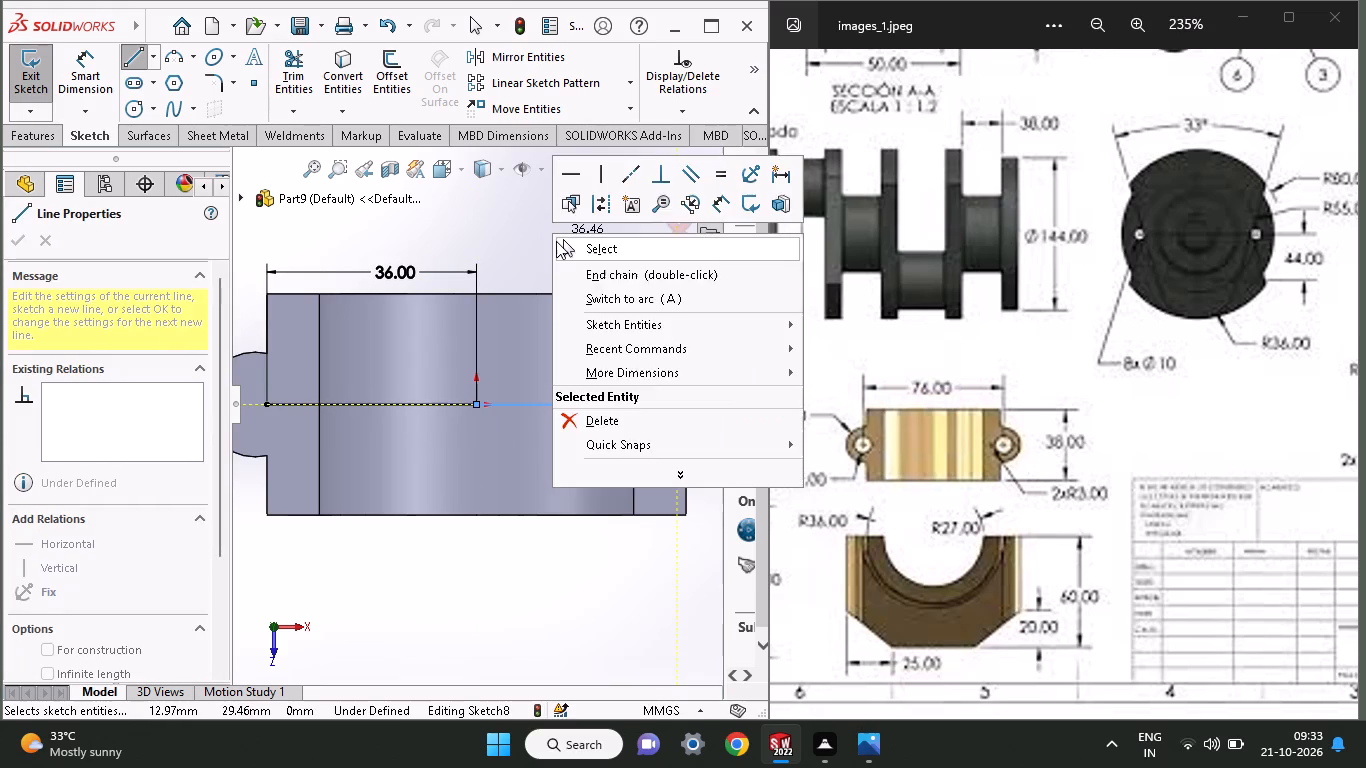
{"action": "left_click", "coordinate": [557, 243]}
Dimension the second horizontal line and set its length to 36 mm.
{"action": "left_click", "coordinate": [89, 100]}
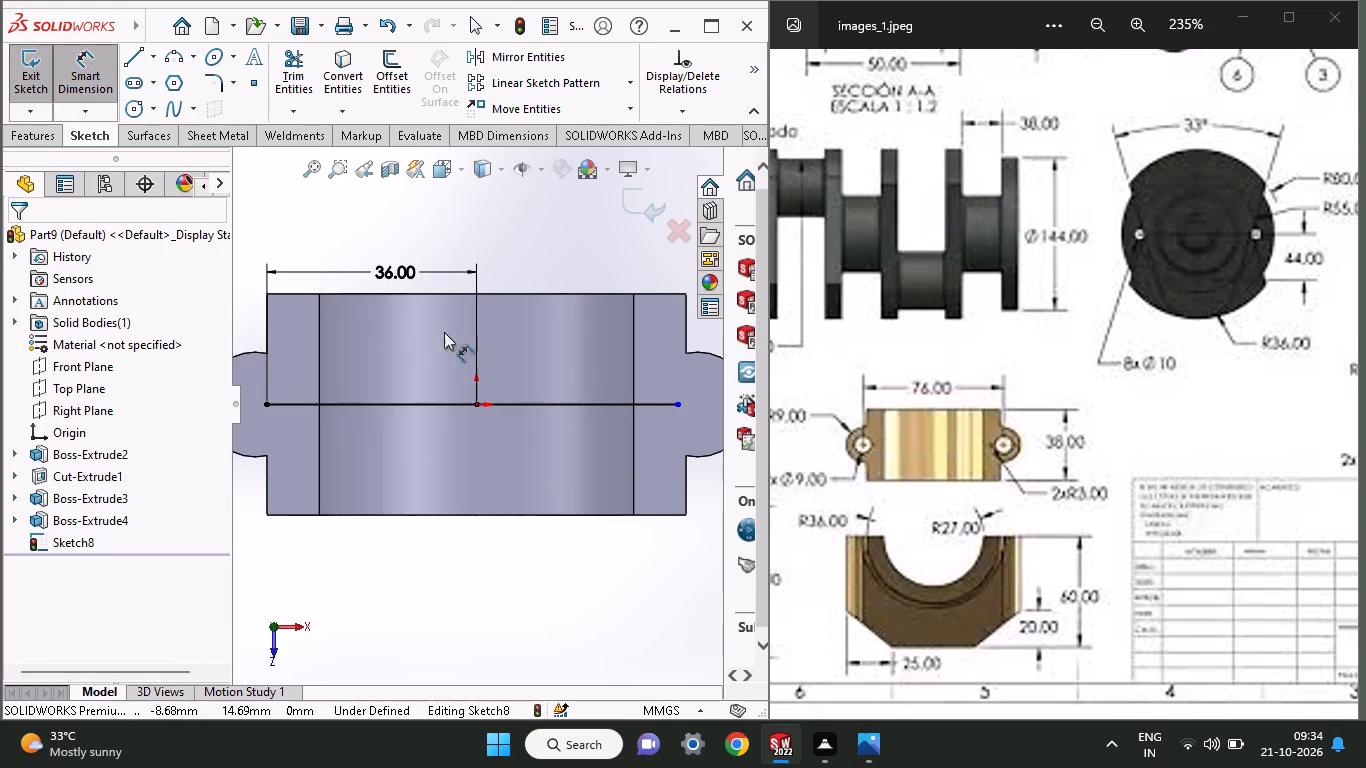
{"action": "left_click", "coordinate": [587, 410]}
{"action": "left_click", "coordinate": [592, 270]}
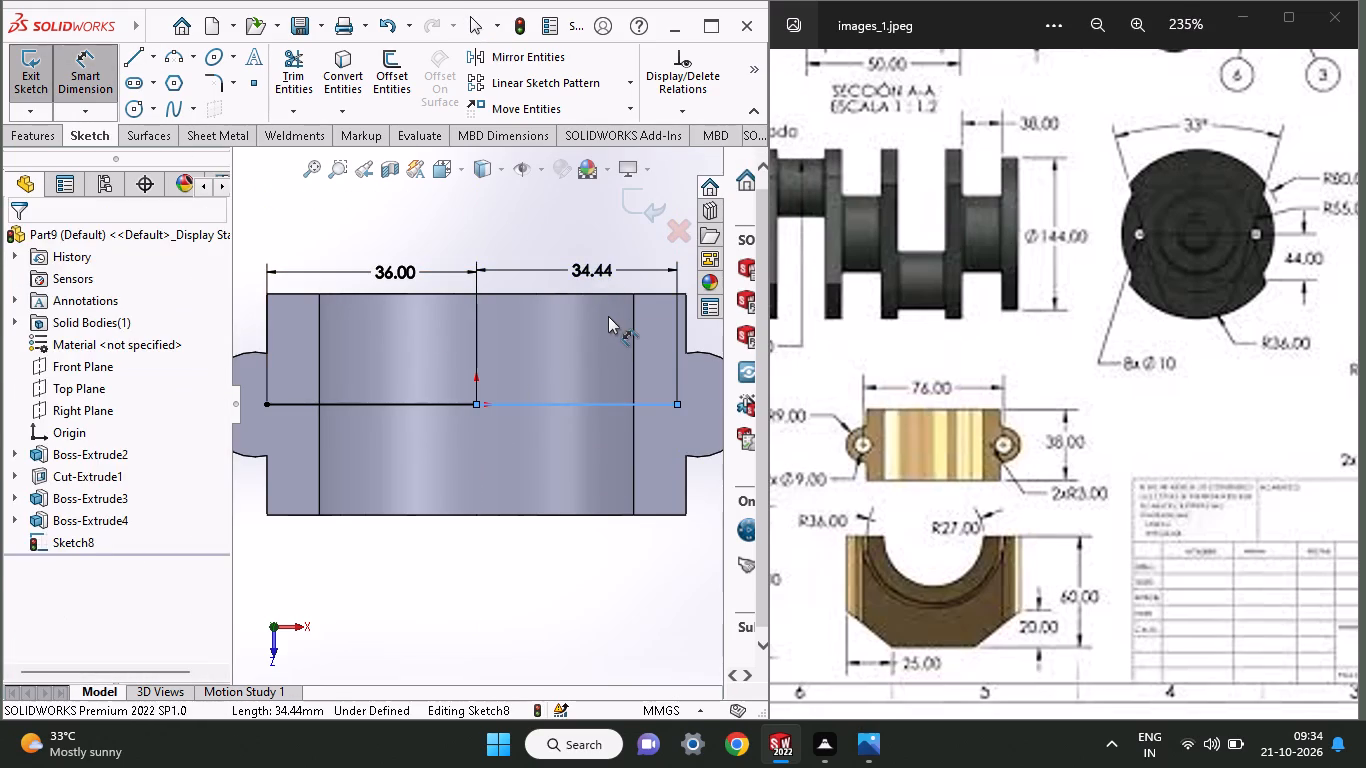
{"action": "type", "text": "36"}
{"action": "key", "text": "Return"}
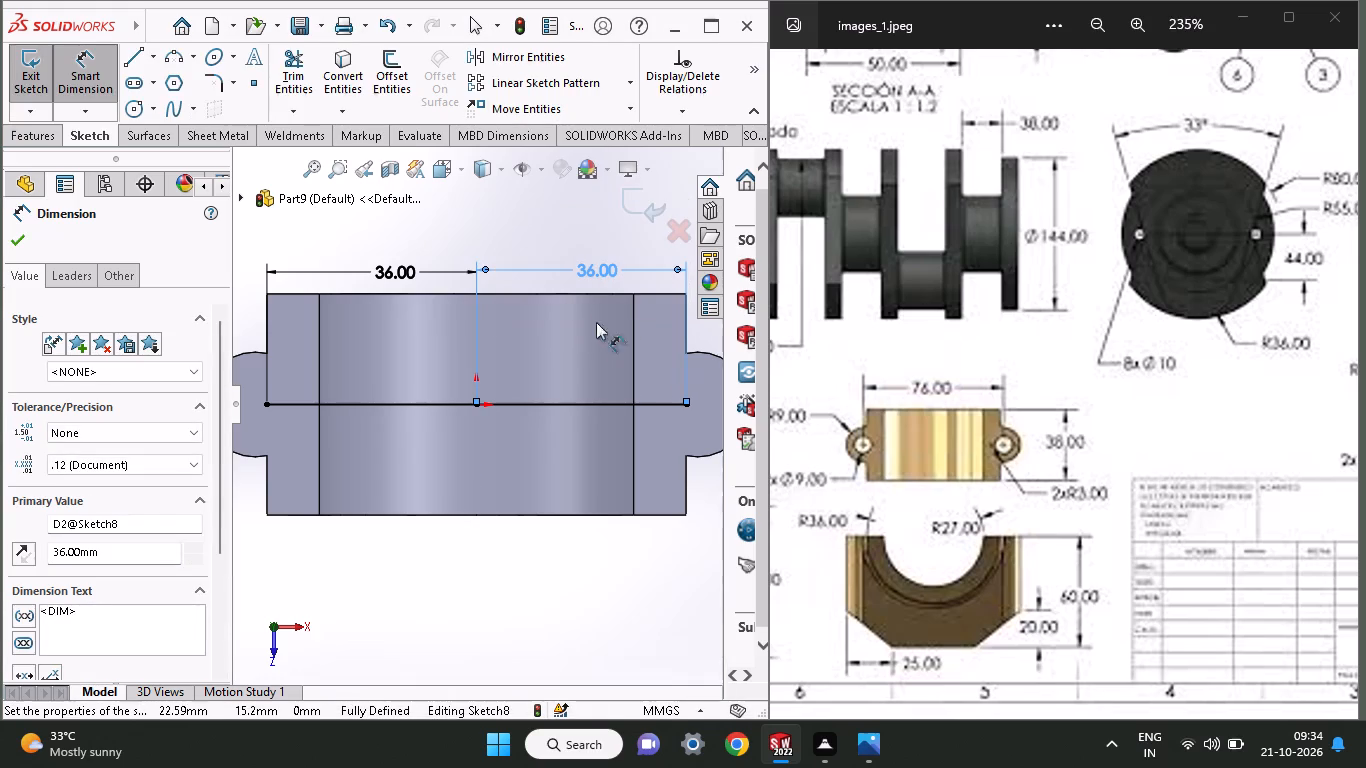
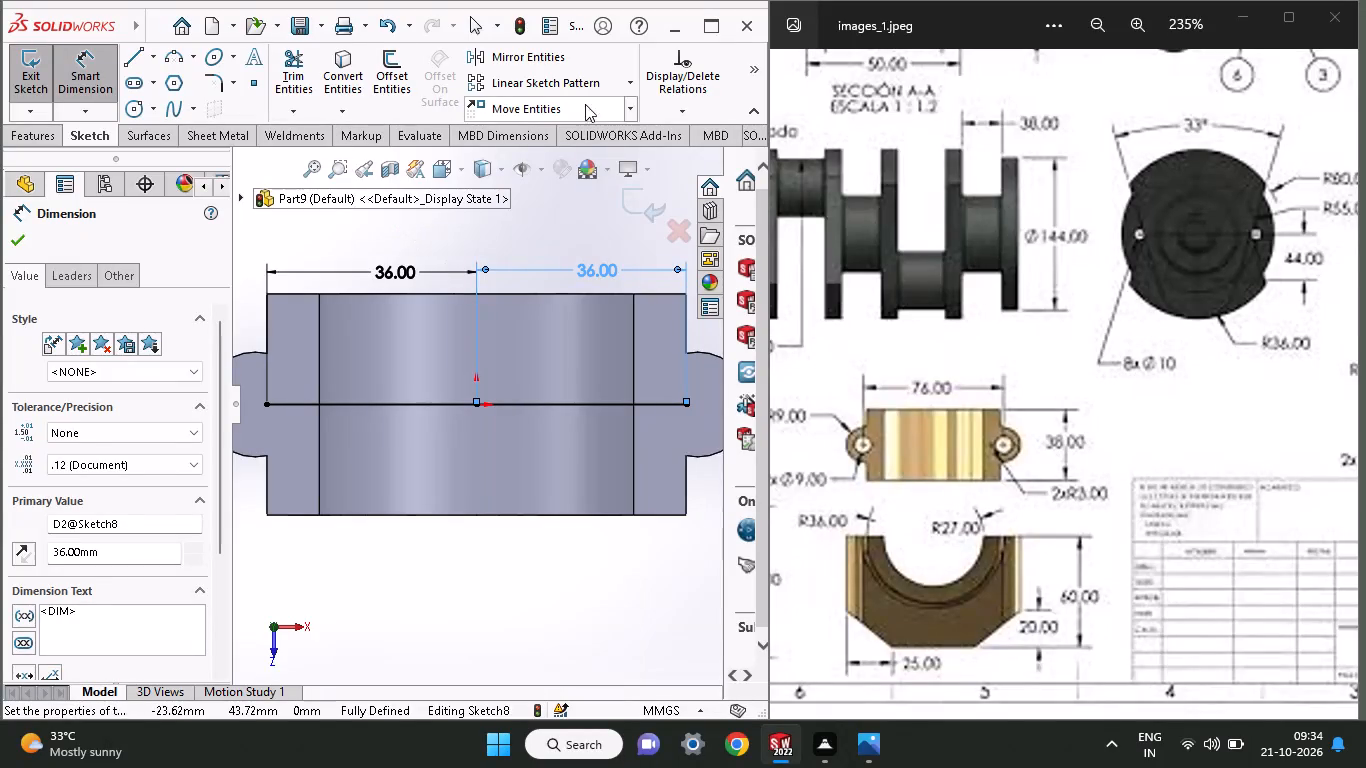
Draw a center rectangle about 66 mm high, centred on the origin, around the two 36 mm lines.
{"action": "left_click", "coordinate": [758, 79]}
{"action": "left_click", "coordinate": [652, 163]}
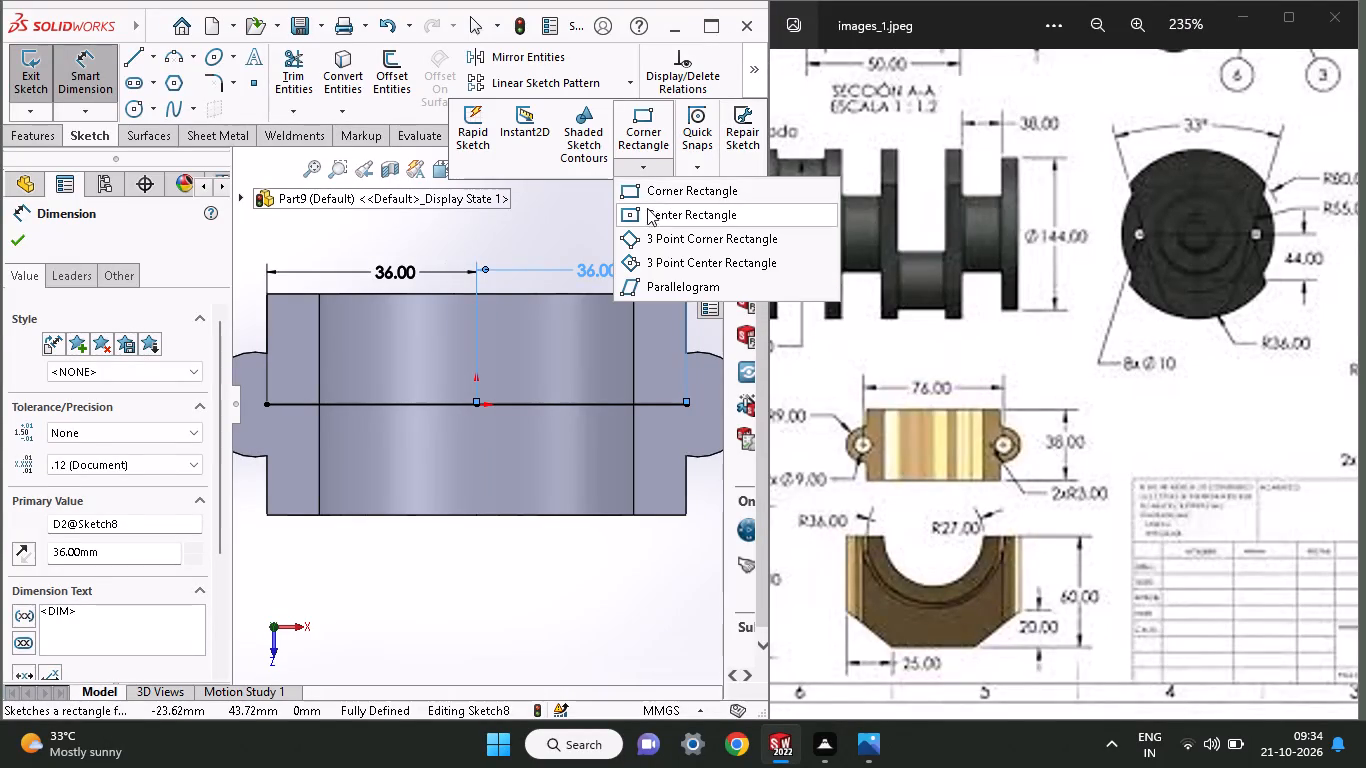
{"action": "left_click", "coordinate": [646, 214]}
{"action": "left_click", "coordinate": [477, 409]}
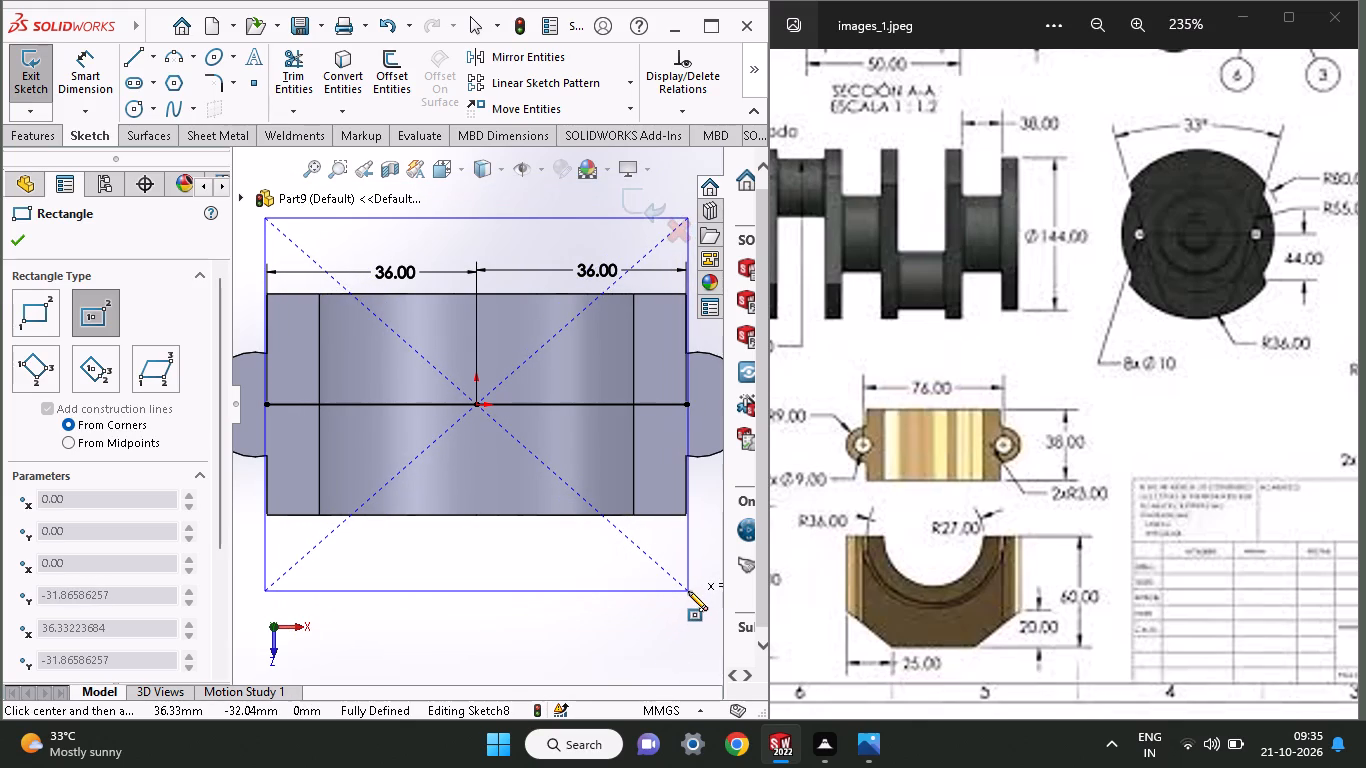
{"action": "left_click", "coordinate": [681, 598]}
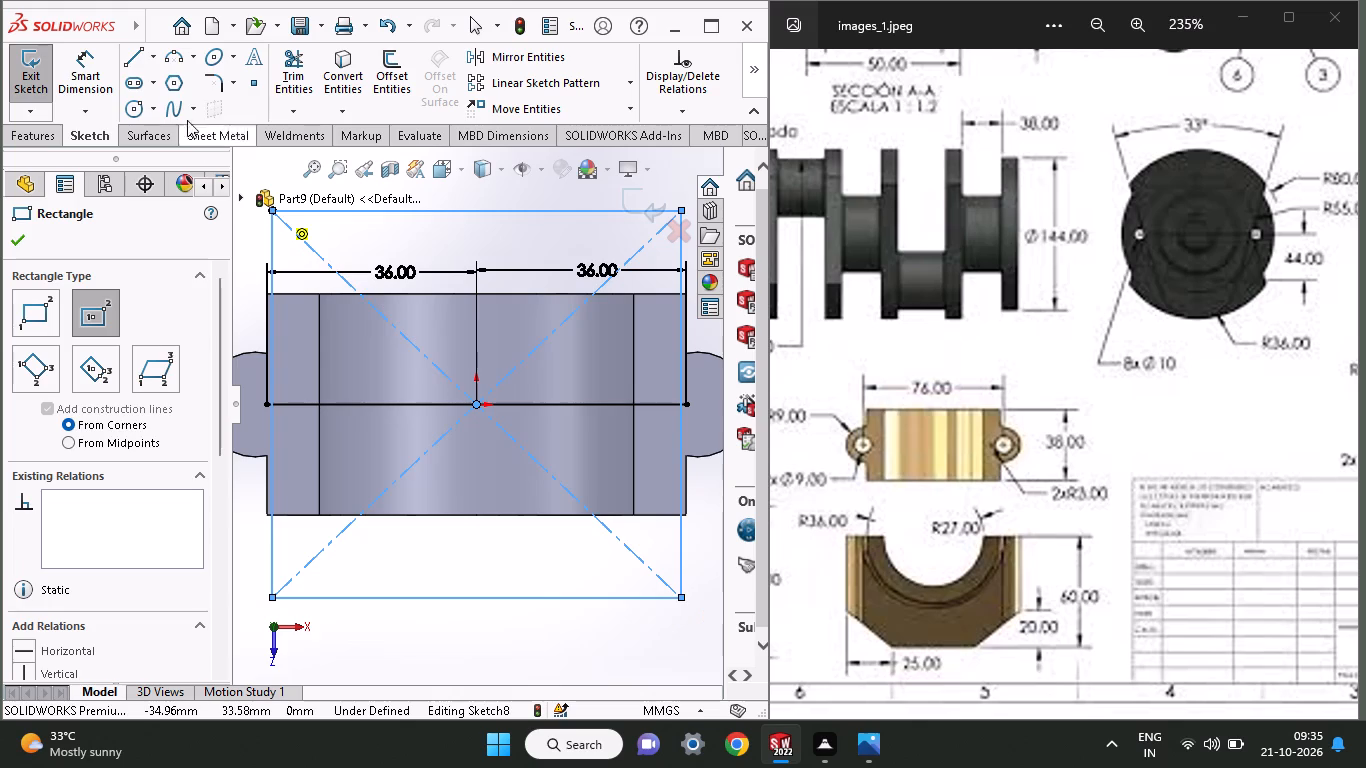
Dimension the rectangle's horizontal side and set its width to 72 mm.
{"action": "left_click", "coordinate": [71, 62]}
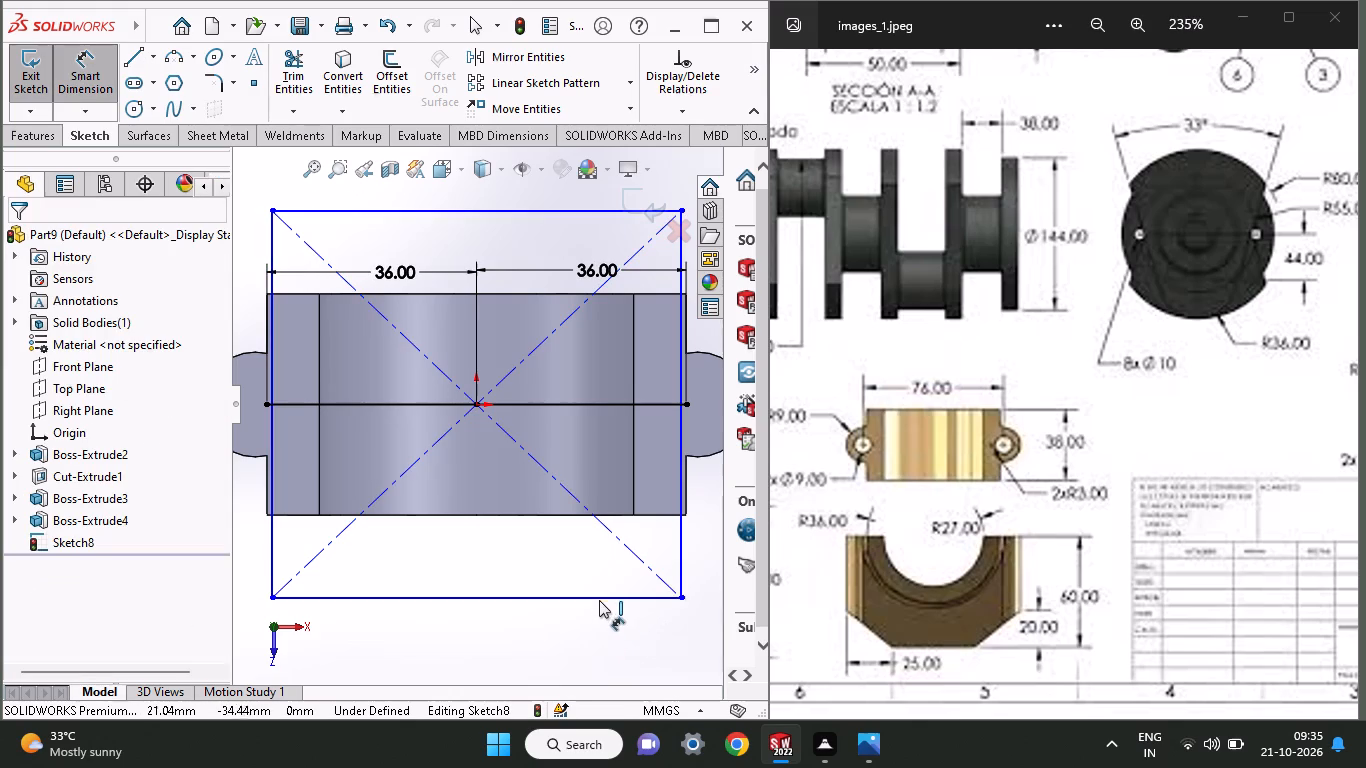
{"action": "left_click", "coordinate": [599, 597]}
{"action": "left_click", "coordinate": [598, 629]}
{"action": "type", "text": "72"}
{"action": "key", "text": "Return"}
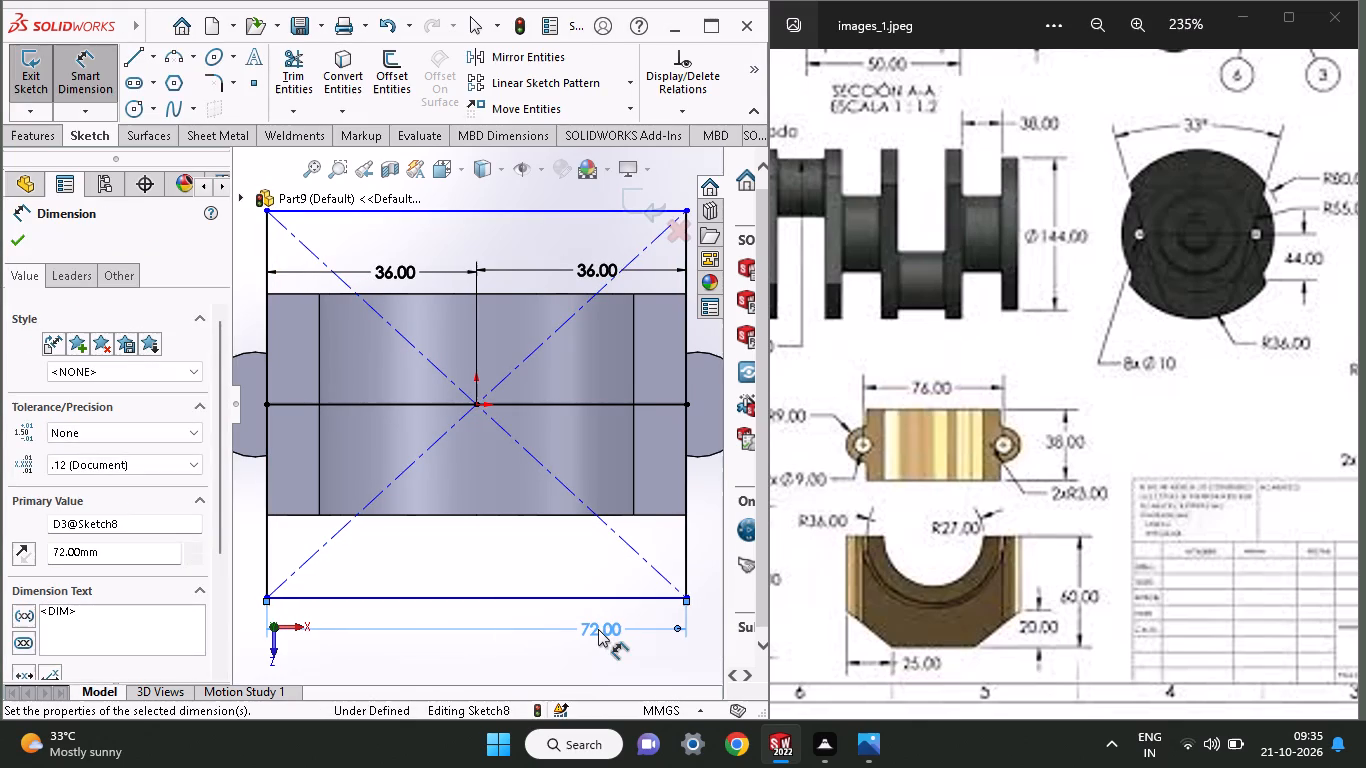
Dimension the rectangle's vertical side and set its height to 38 mm.
{"action": "scroll", "coordinate": [598, 629], "scroll_direction": "up", "scroll_amount": 2, "text": "ctrl"}
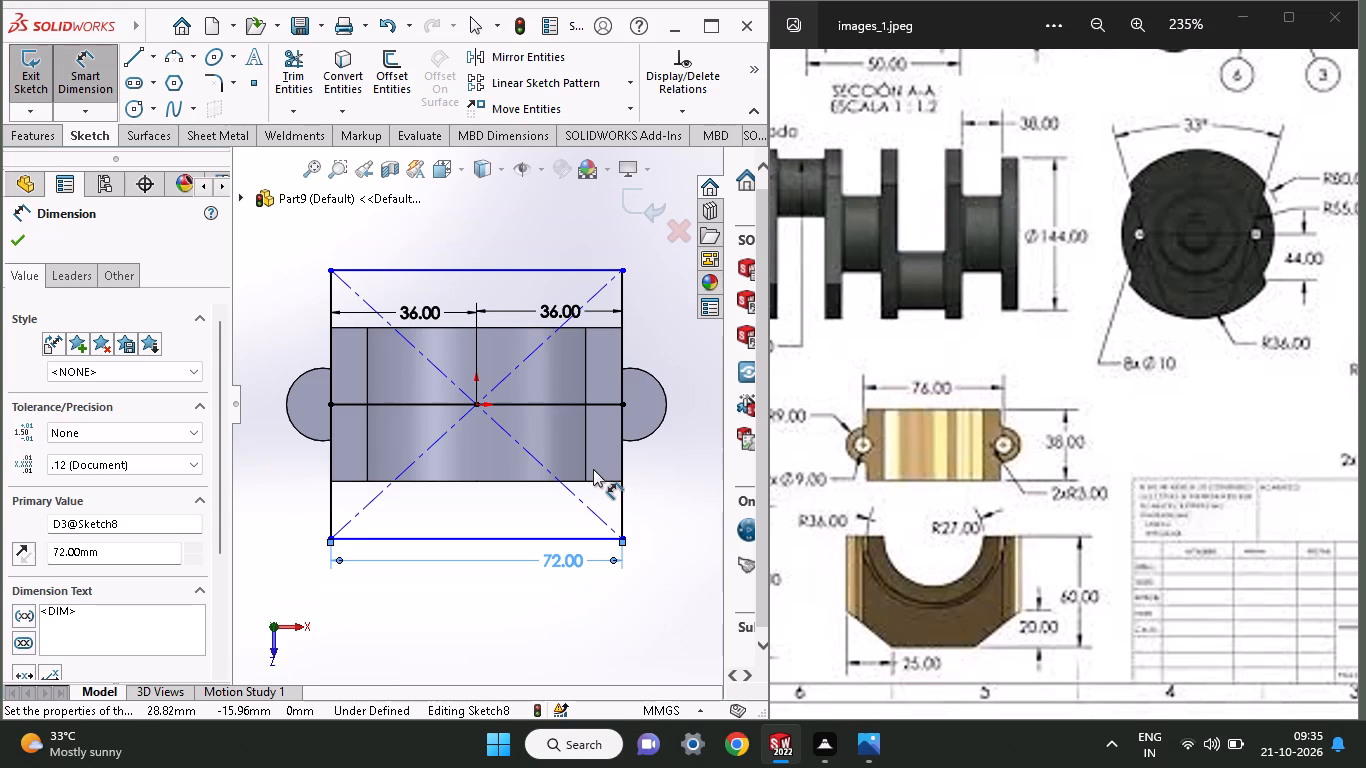
{"action": "middle_click_drag", "start_coordinate": [593, 469], "coordinate": [583, 363]}
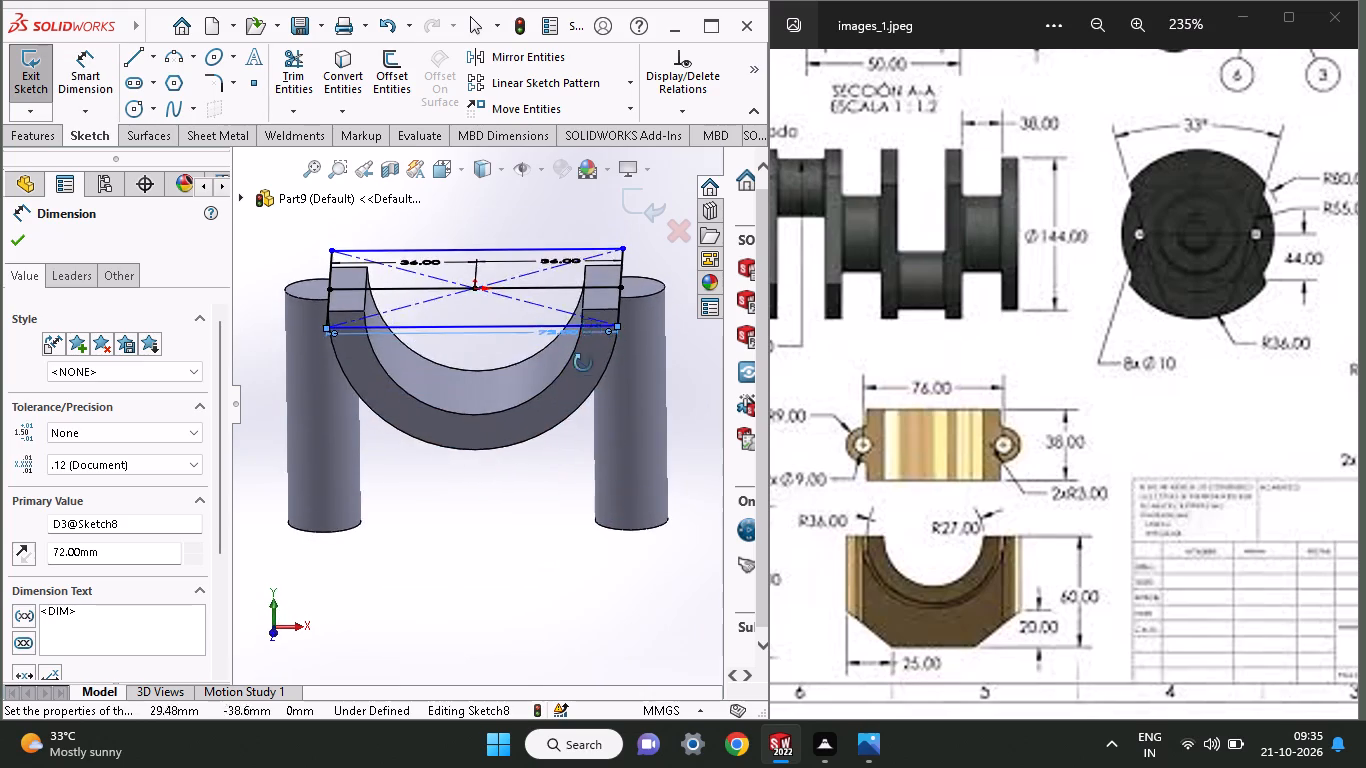
{"action": "middle_click_drag", "start_coordinate": [583, 363], "coordinate": [583, 470]}
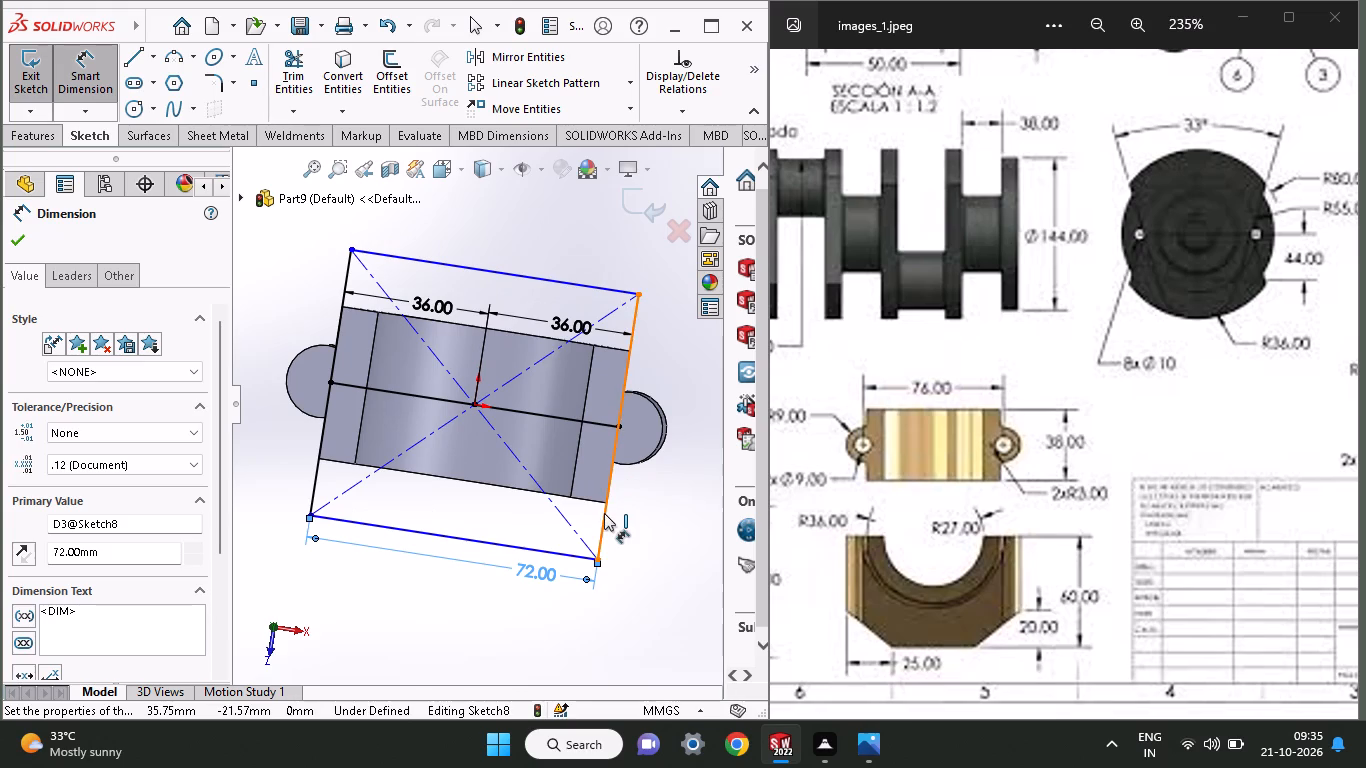
{"action": "left_click", "coordinate": [604, 513]}
{"action": "left_click", "coordinate": [647, 518]}
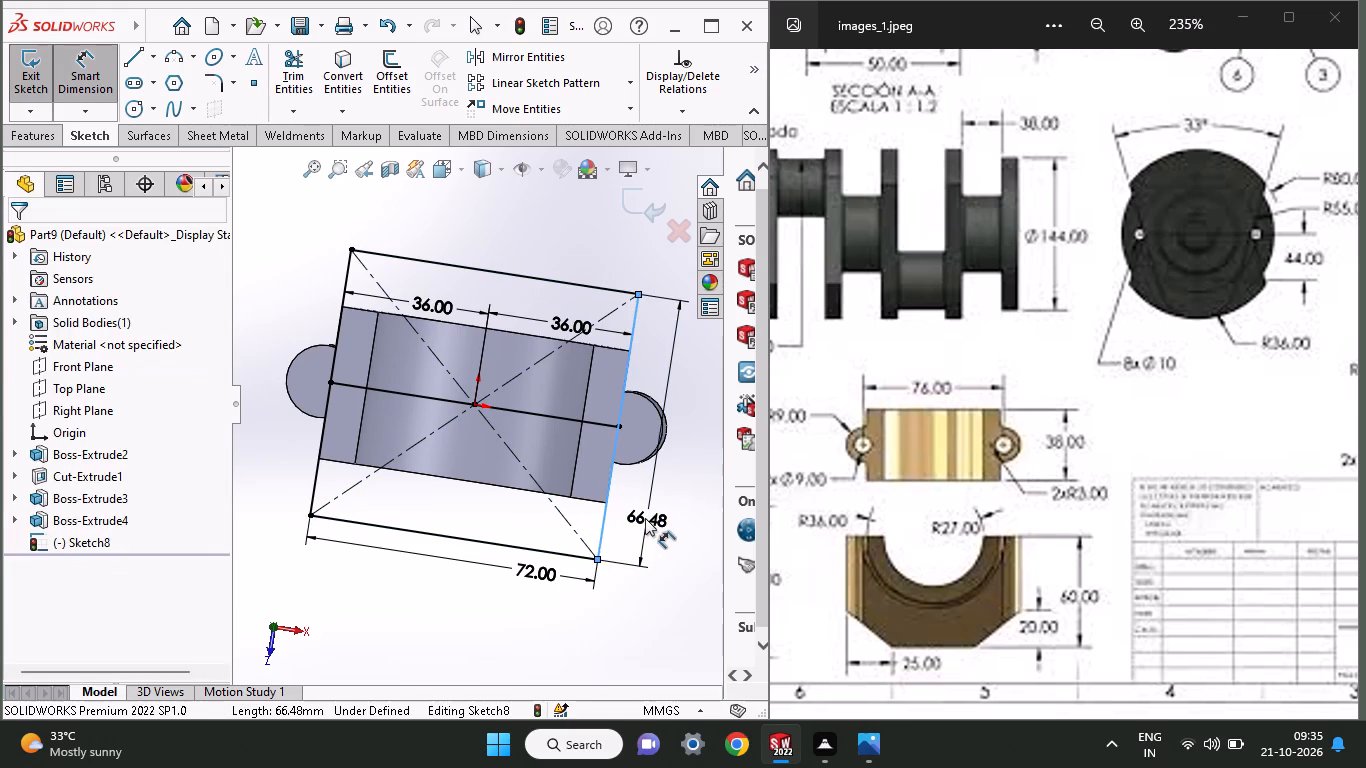
{"action": "type", "text": "38"}
{"action": "key", "text": "Return"}
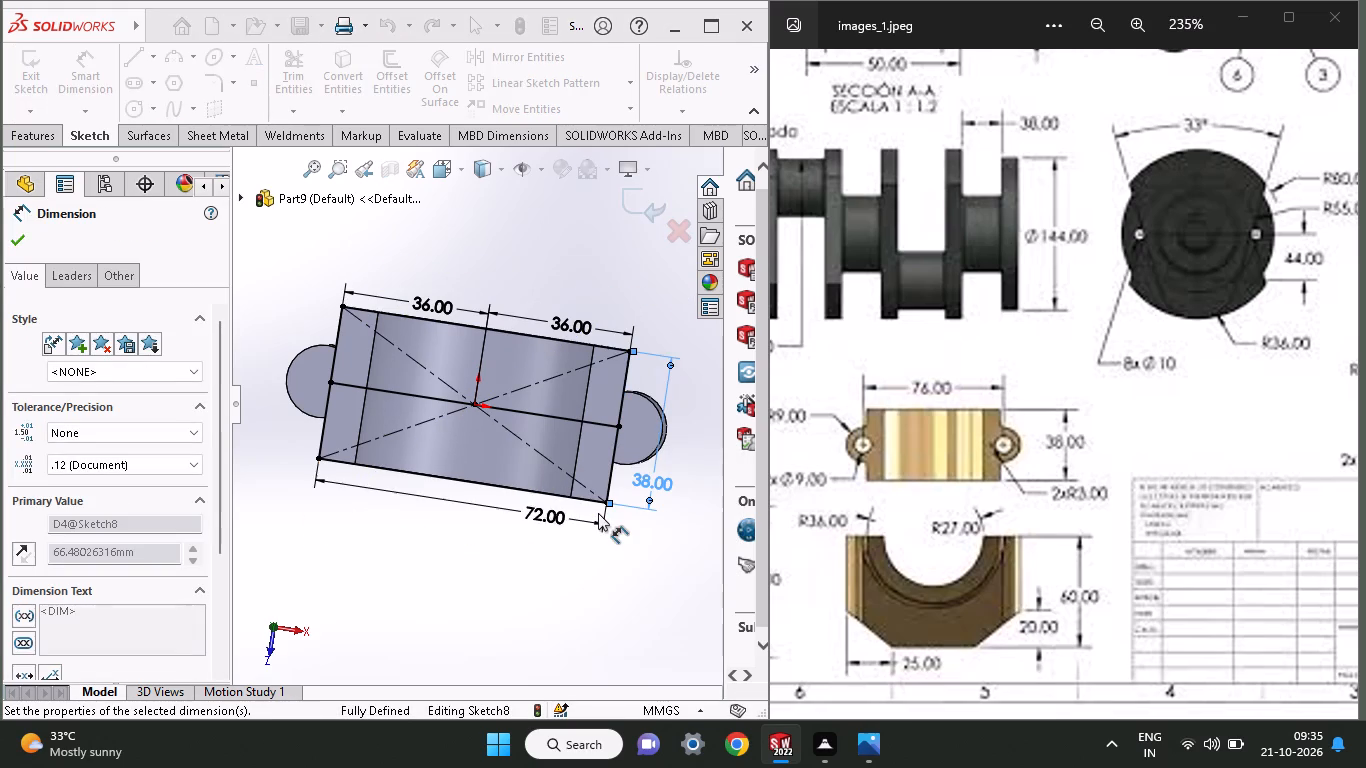
Extrude all regions of the rectangle 60 mm with Merge result, reversing the direction so the block runs alongside the bolt bosses.
{"action": "left_click", "coordinate": [45, 136]}
{"action": "left_click", "coordinate": [55, 86]}
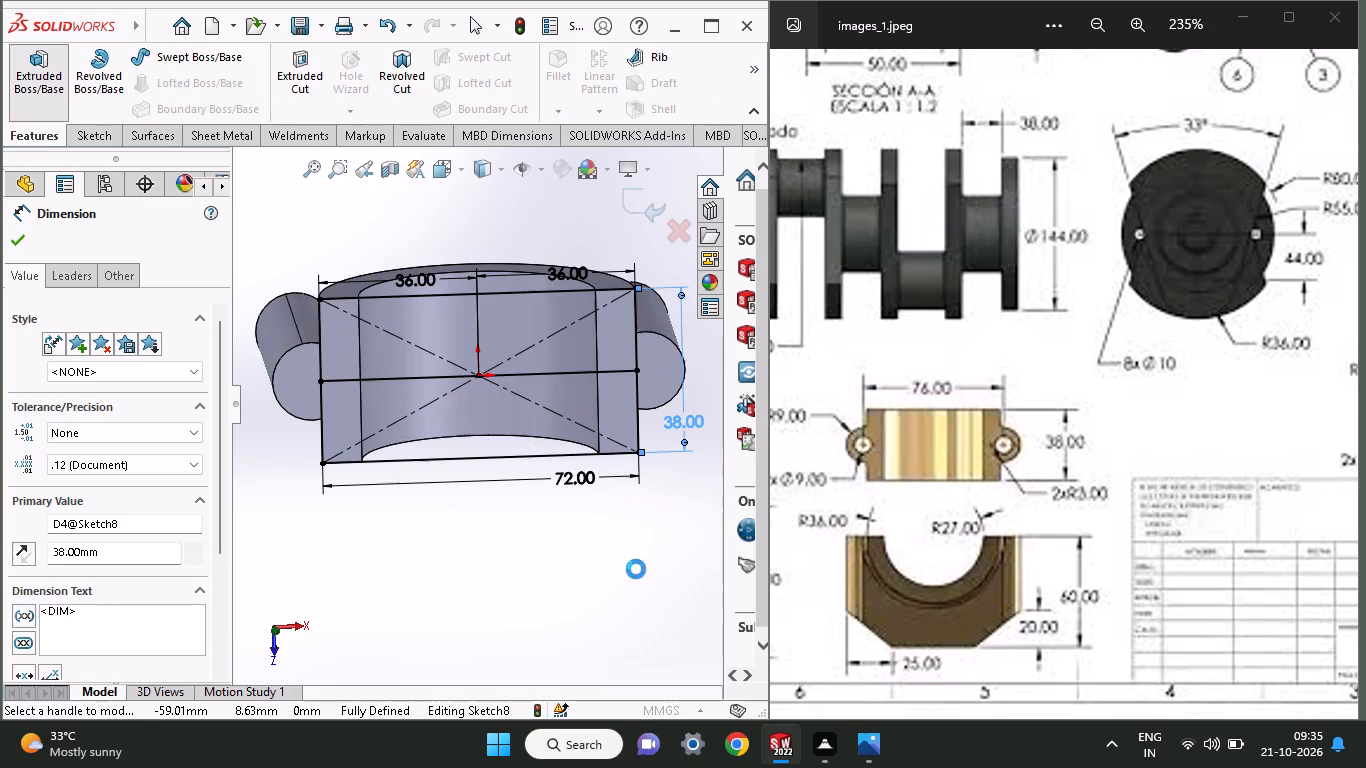
{"action": "left_click", "coordinate": [550, 322]}
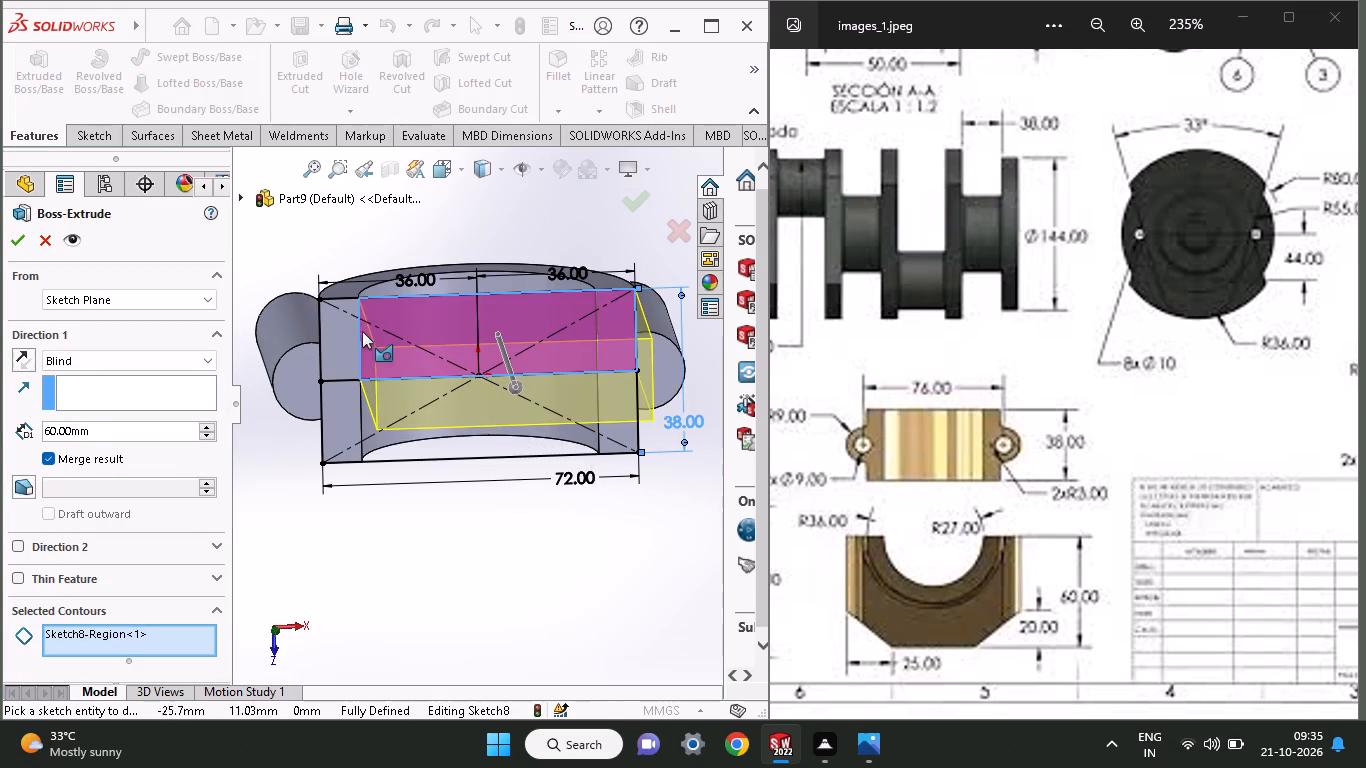
{"action": "left_click", "coordinate": [351, 339]}
{"action": "left_click", "coordinate": [333, 440]}
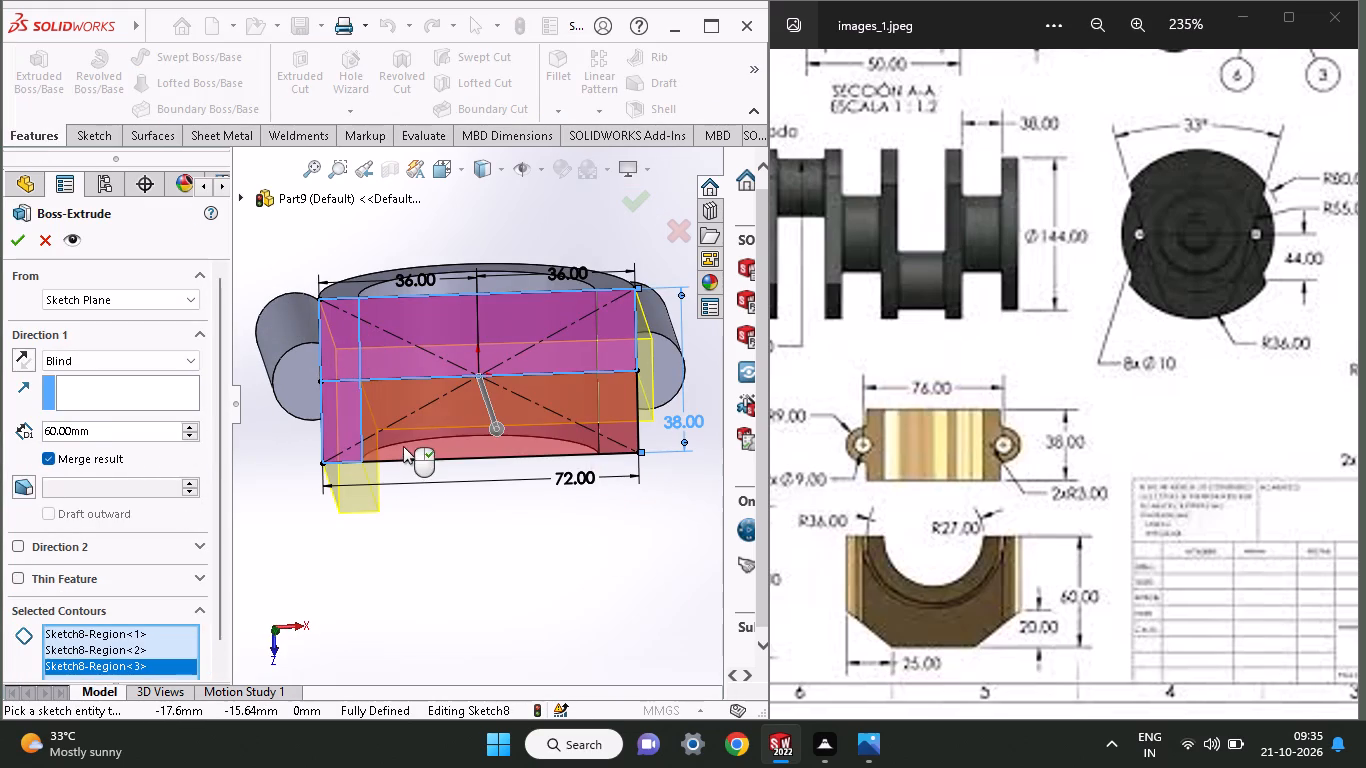
{"action": "left_click", "coordinate": [403, 446]}
{"action": "left_click_drag", "start_coordinate": [492, 425], "coordinate": [472, 259]}
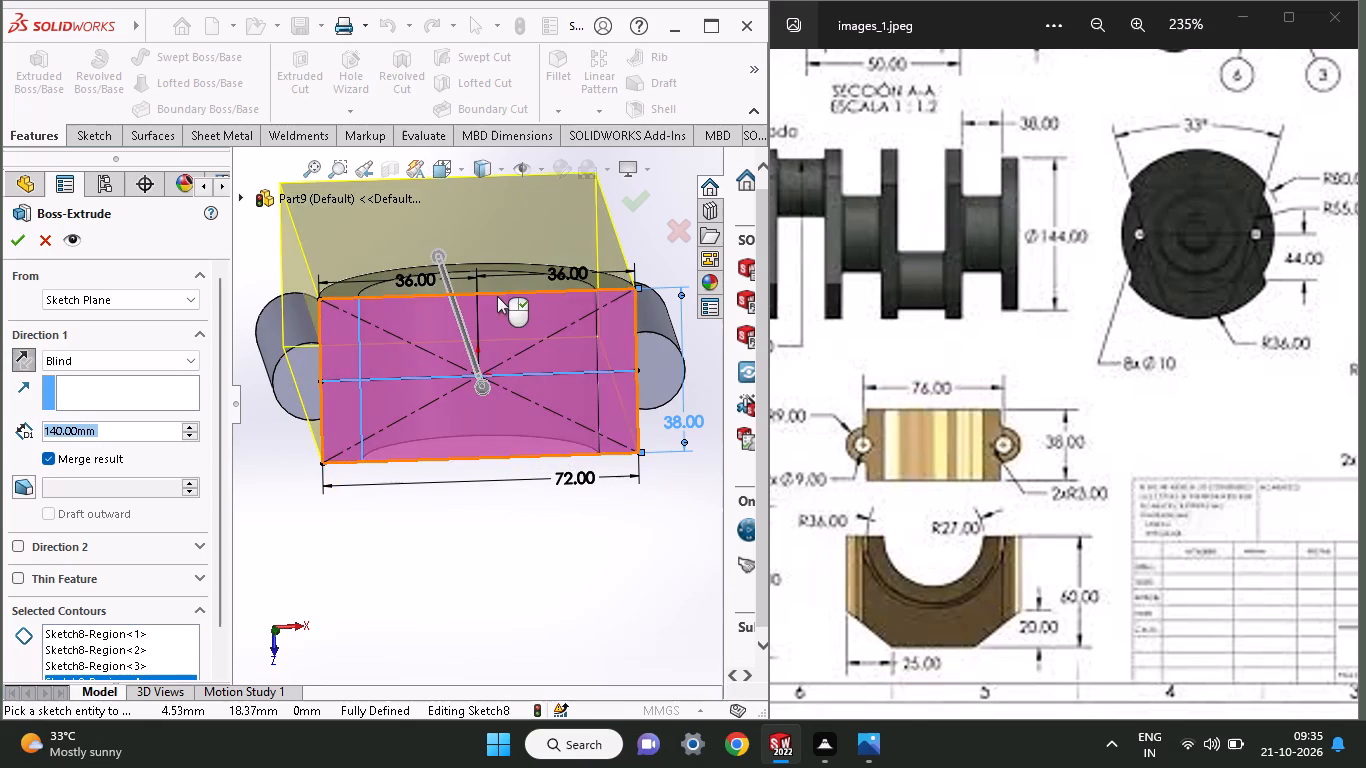
{"action": "middle_click_drag", "start_coordinate": [497, 296], "coordinate": [471, 563]}
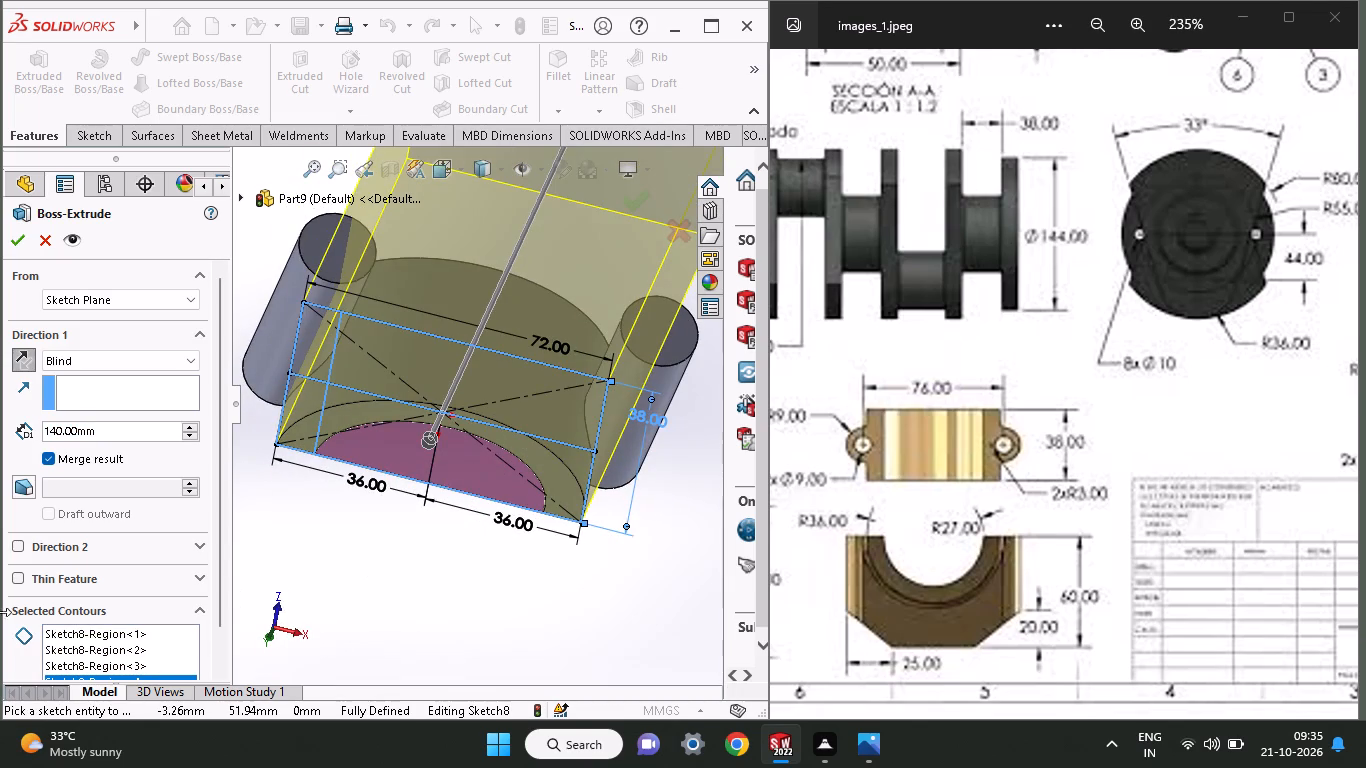
{"action": "left_click_drag", "start_coordinate": [102, 431], "coordinate": [4, 432]}
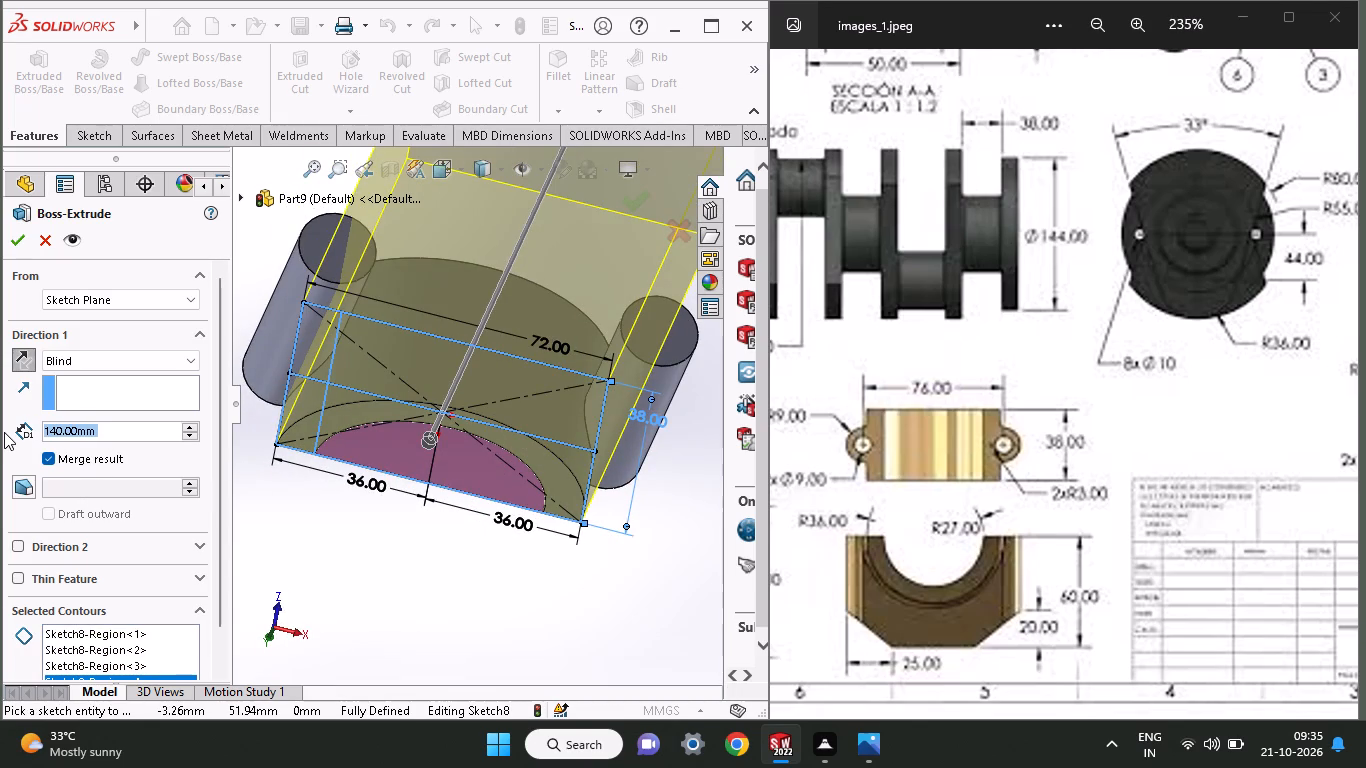
{"action": "type", "text": "60"}
{"action": "key", "text": "Return"}
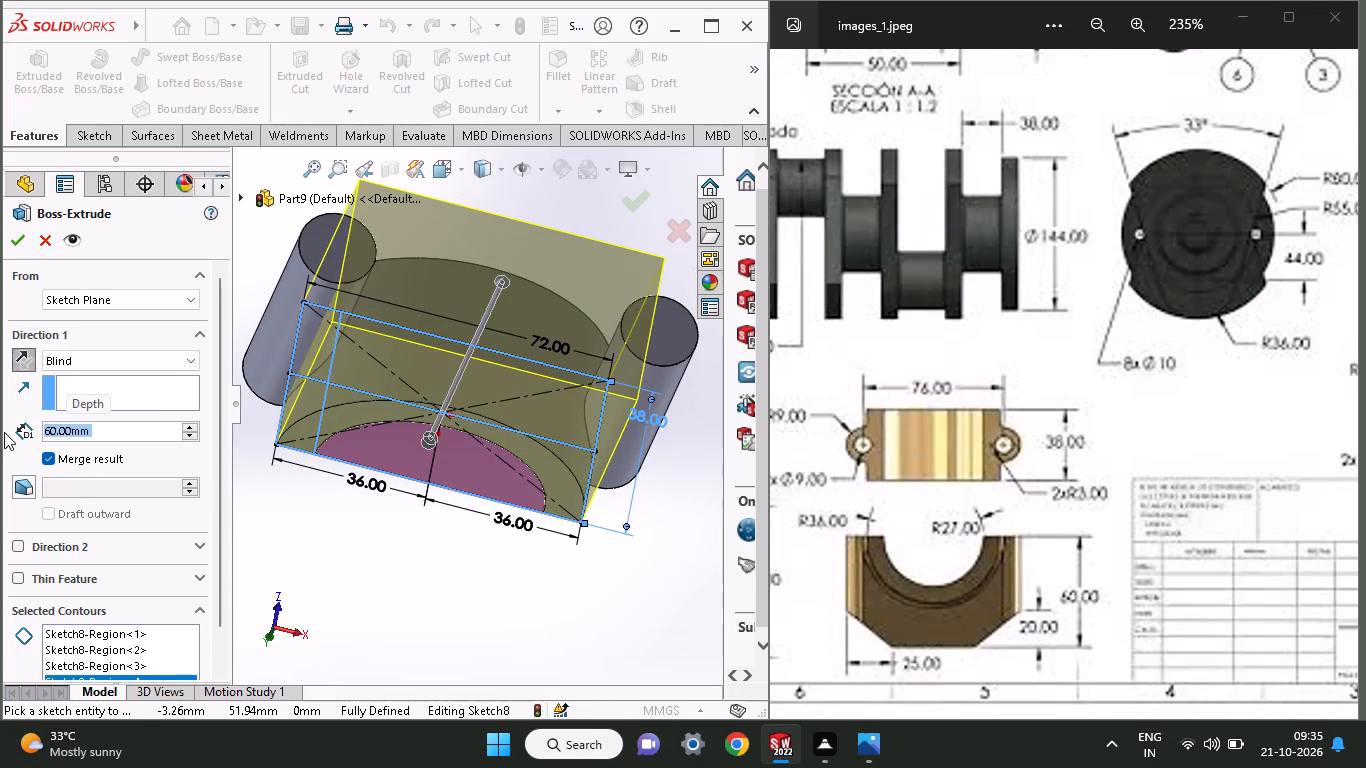
{"action": "left_click", "coordinate": [23, 241]}
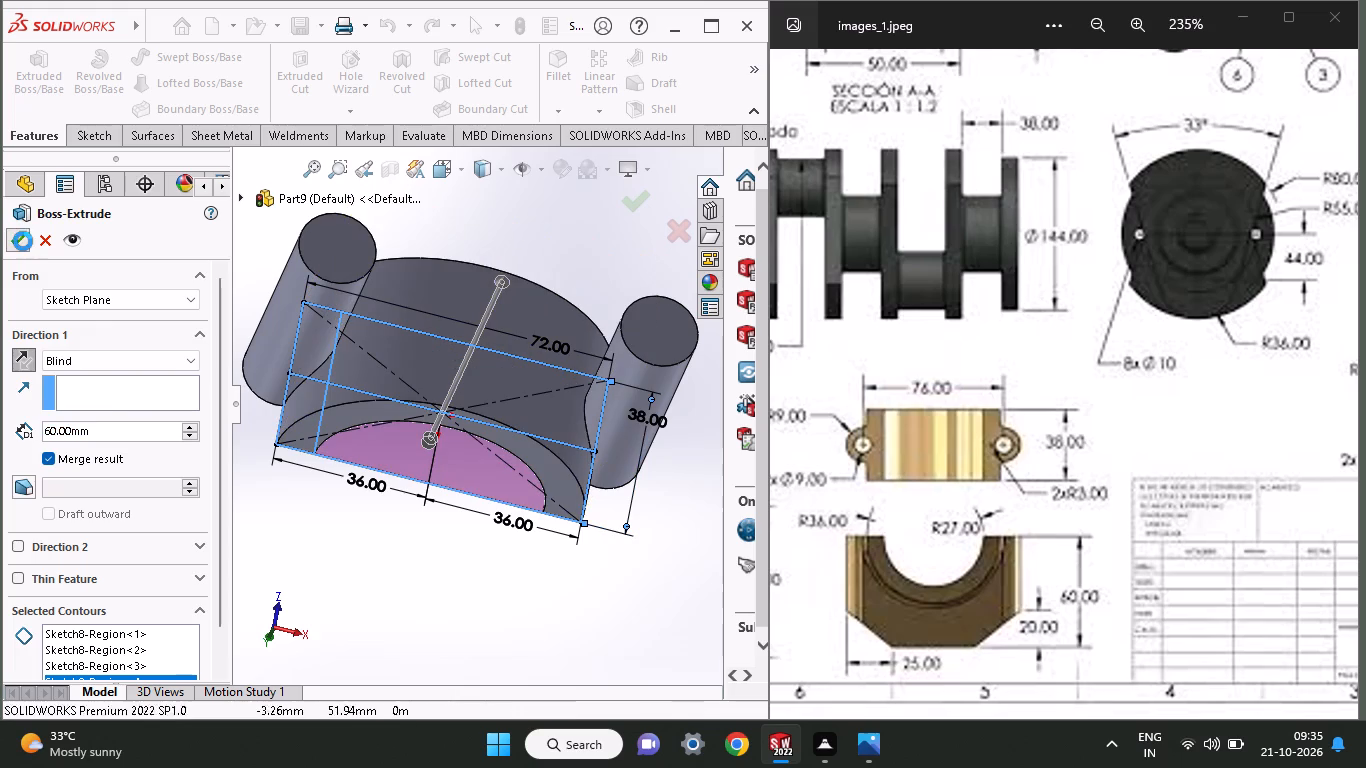
Sketch on the block's 72 by 60 mm side face, drawing overlapping lines about 22 mm and 40 mm long along its bottom edge.
{"action": "middle_click_drag", "start_coordinate": [464, 519], "coordinate": [479, 393]}
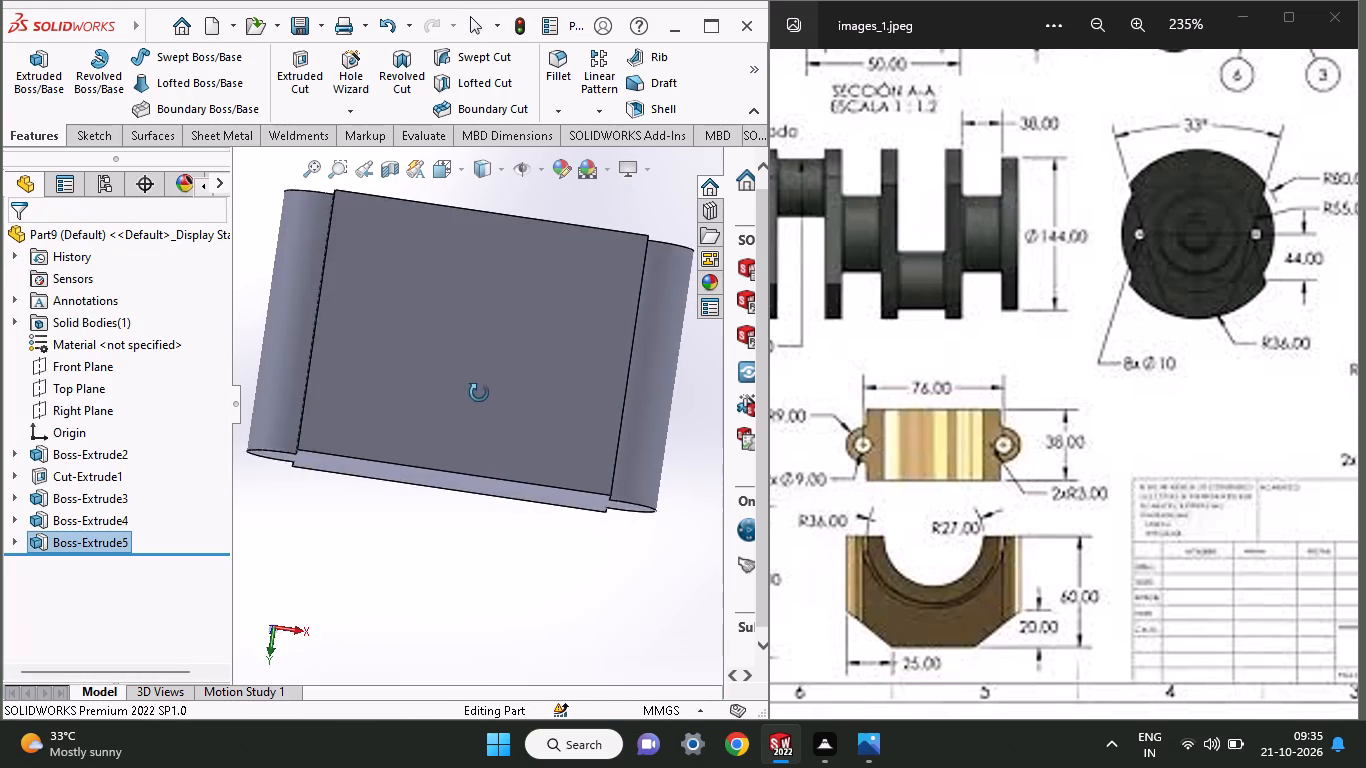
{"action": "middle_click_drag", "start_coordinate": [479, 393], "coordinate": [478, 421]}
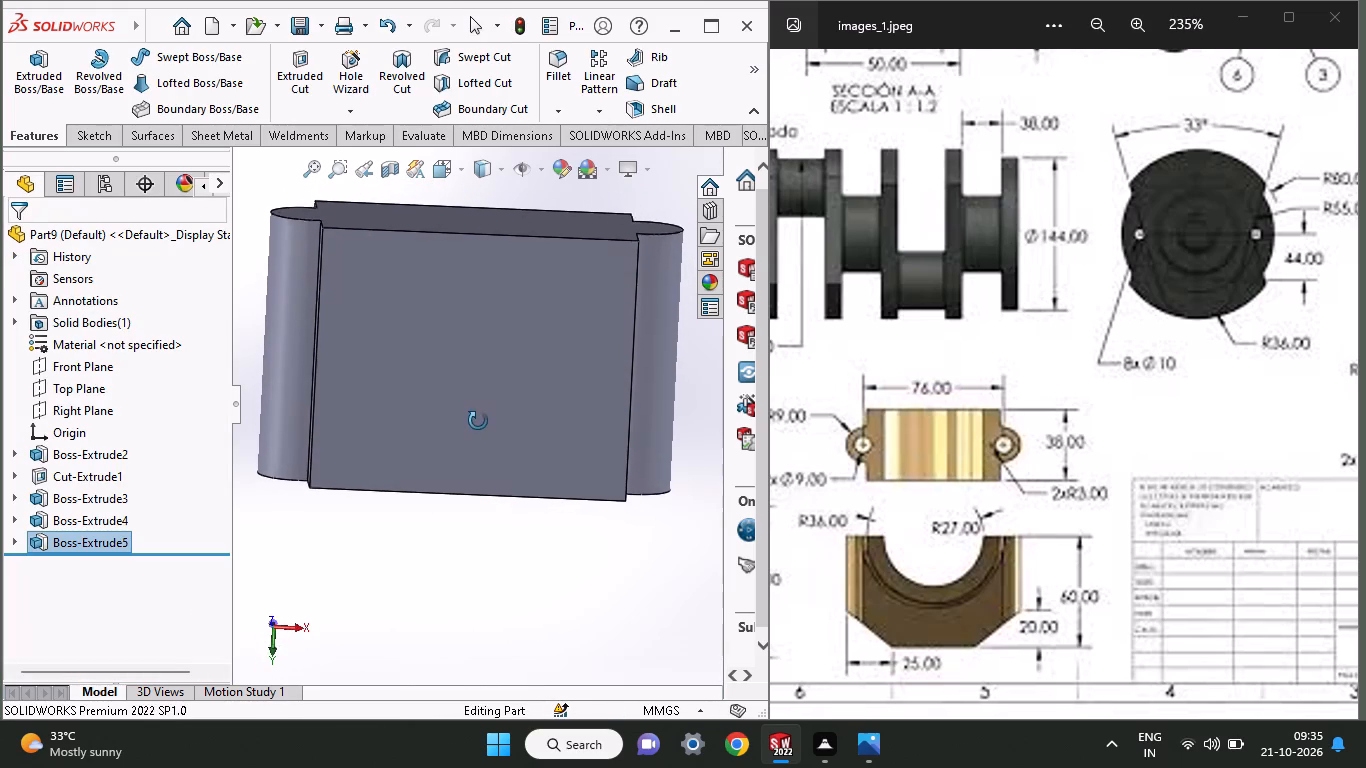
{"action": "middle_click_drag", "start_coordinate": [478, 421], "coordinate": [483, 407]}
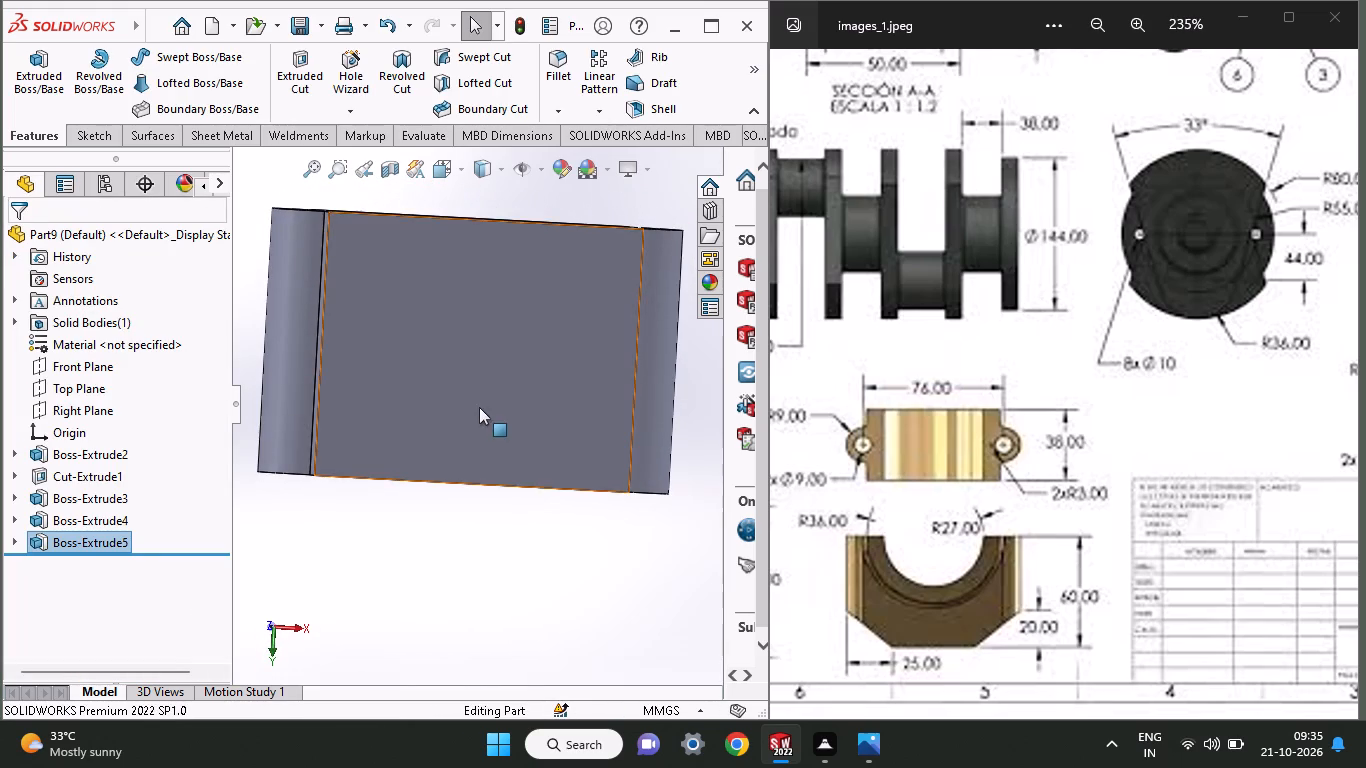
{"action": "left_click", "coordinate": [479, 407]}
{"action": "left_click", "coordinate": [566, 362]}
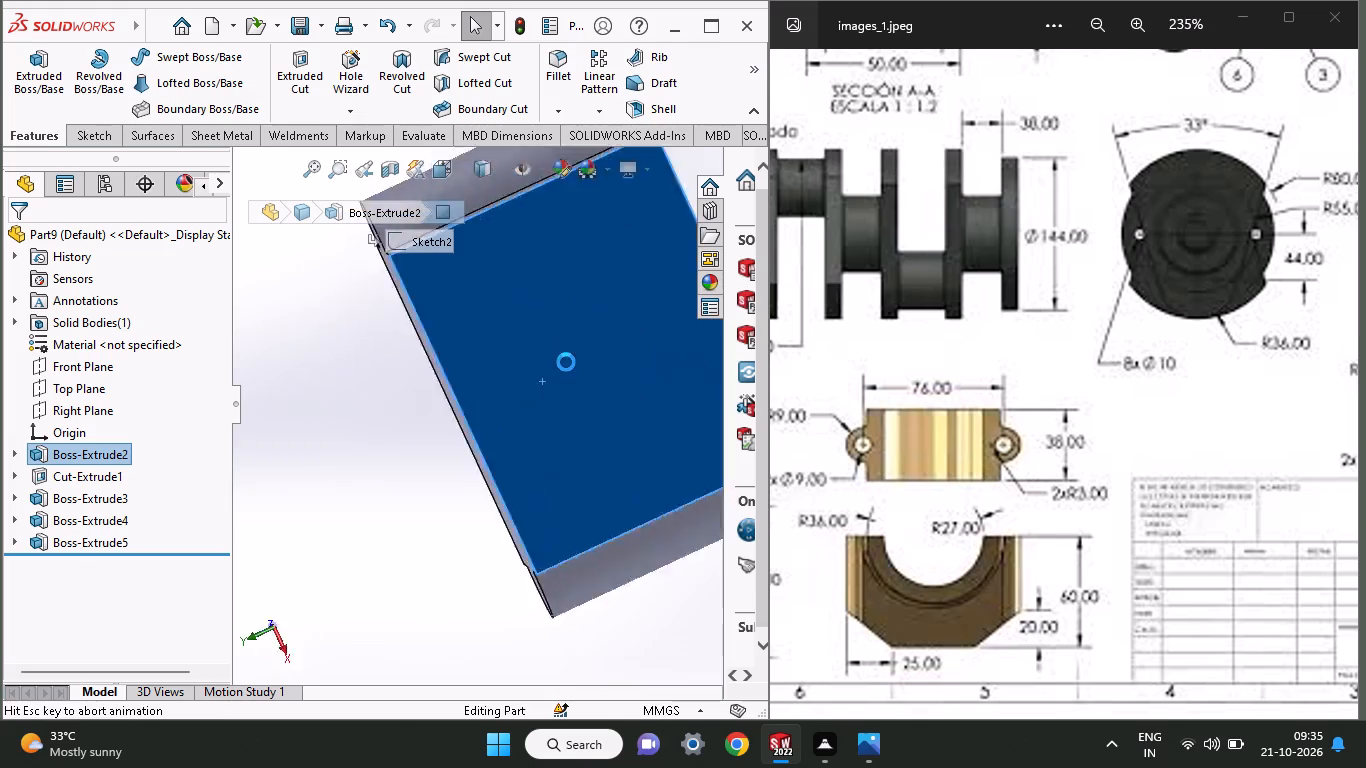
{"action": "scroll", "coordinate": [563, 367], "scroll_direction": "up", "scroll_amount": 3, "text": "ctrl"}
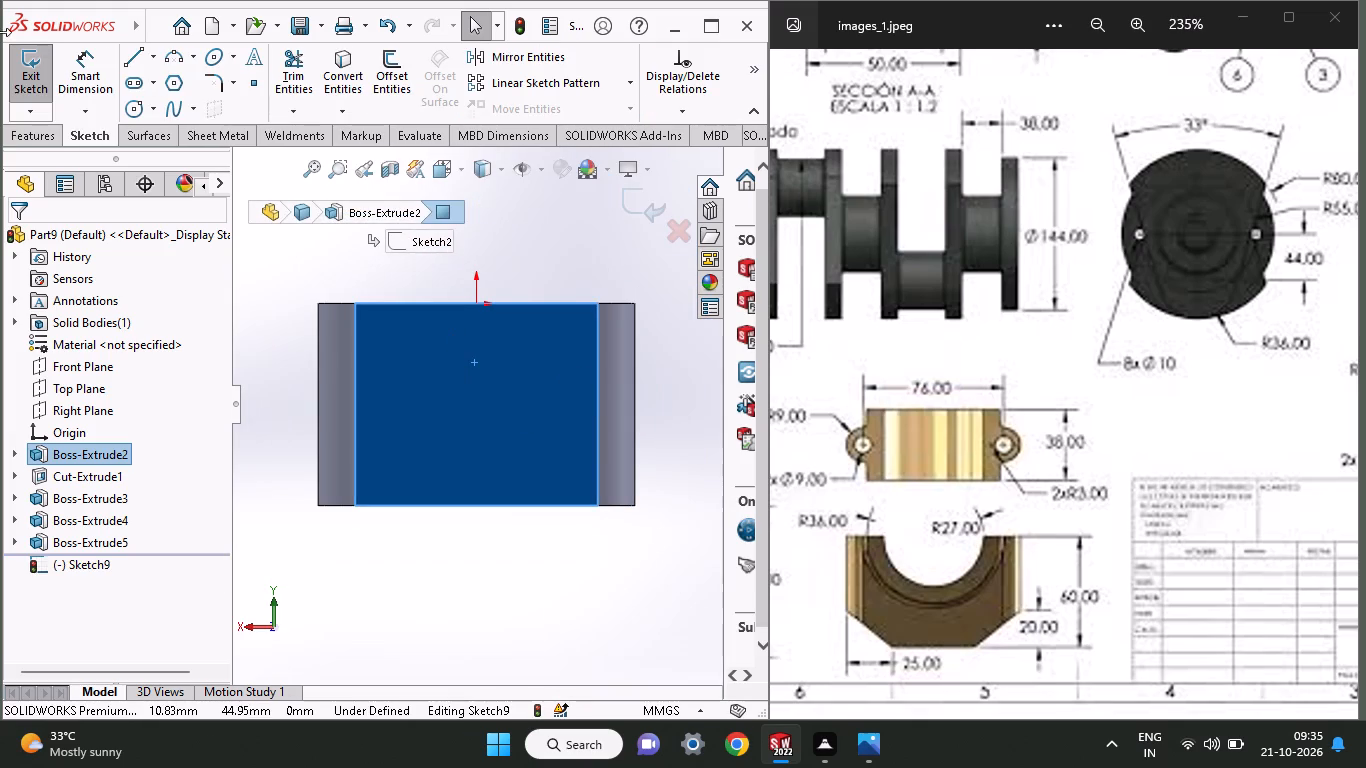
{"action": "left_click", "coordinate": [129, 52]}
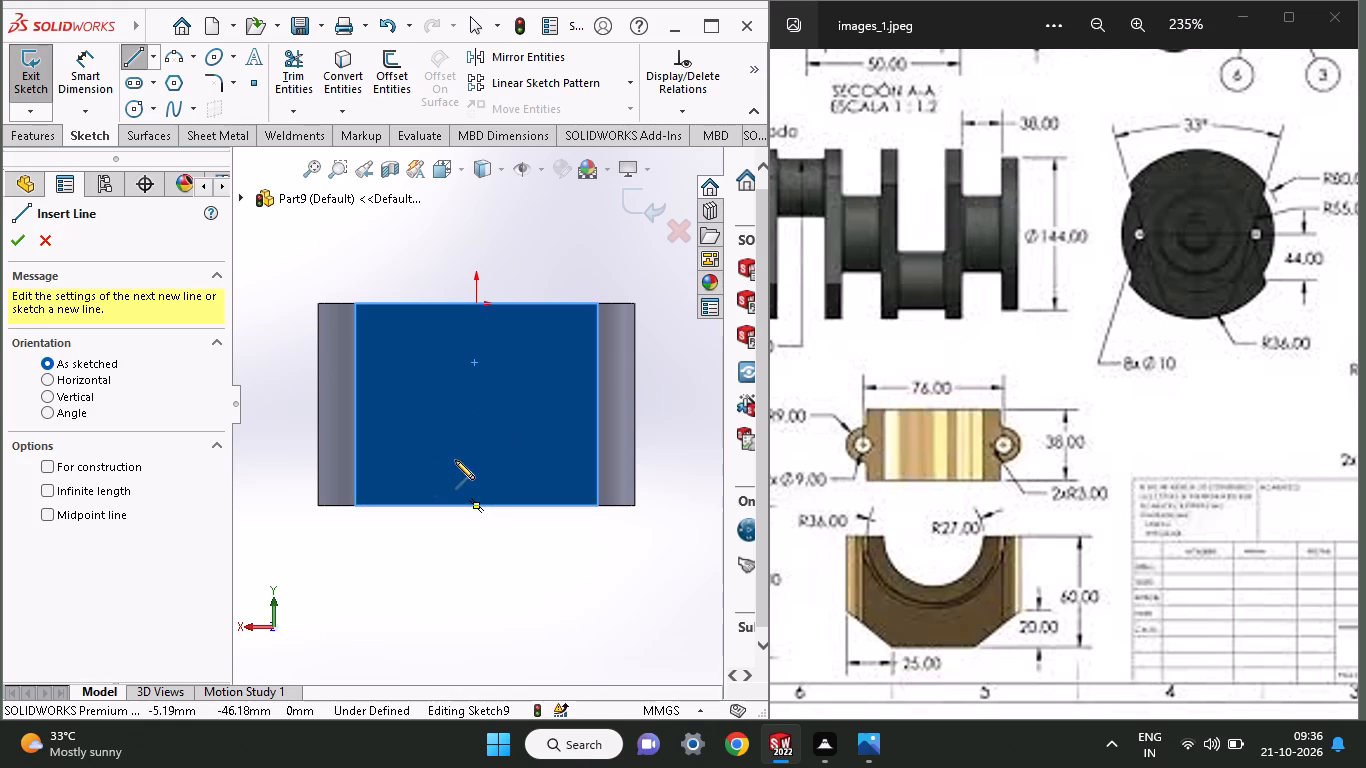
{"action": "left_click", "coordinate": [475, 508]}
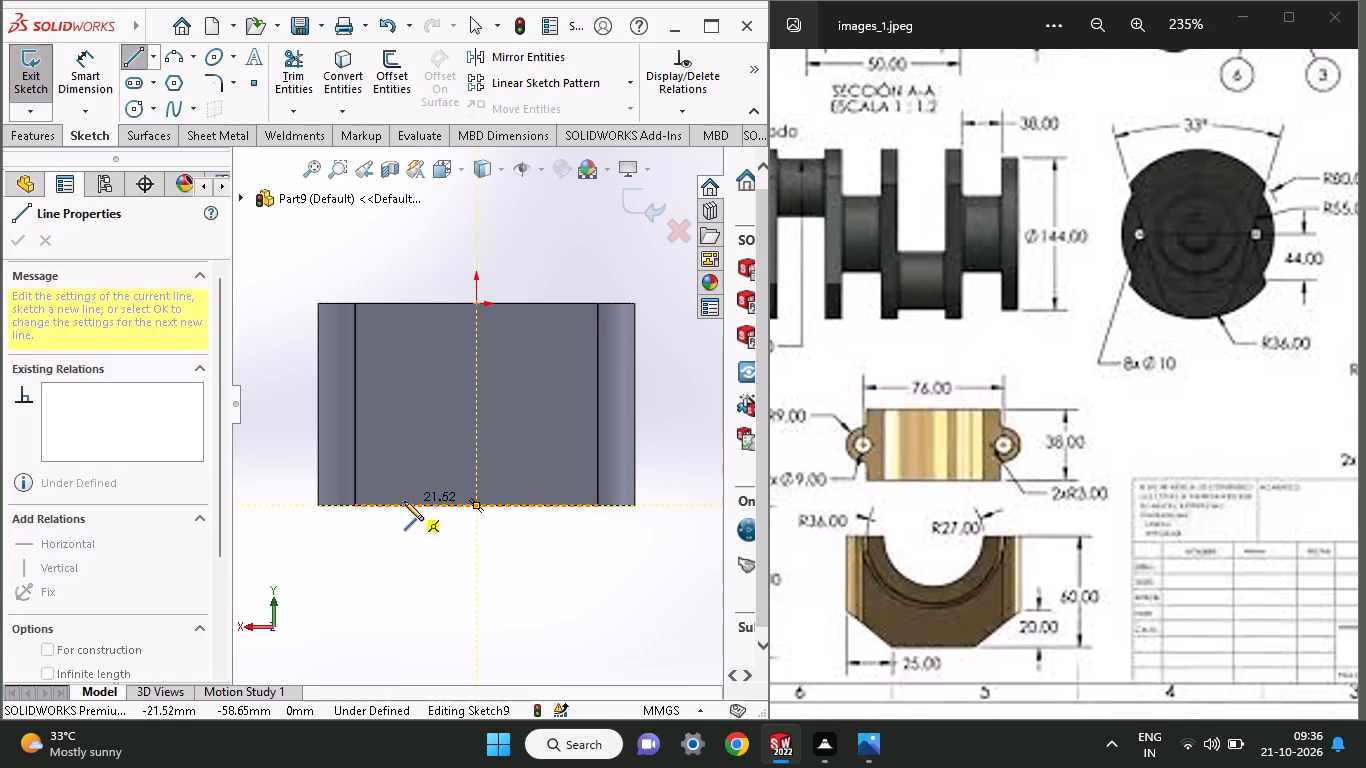
{"action": "left_click", "coordinate": [401, 506]}
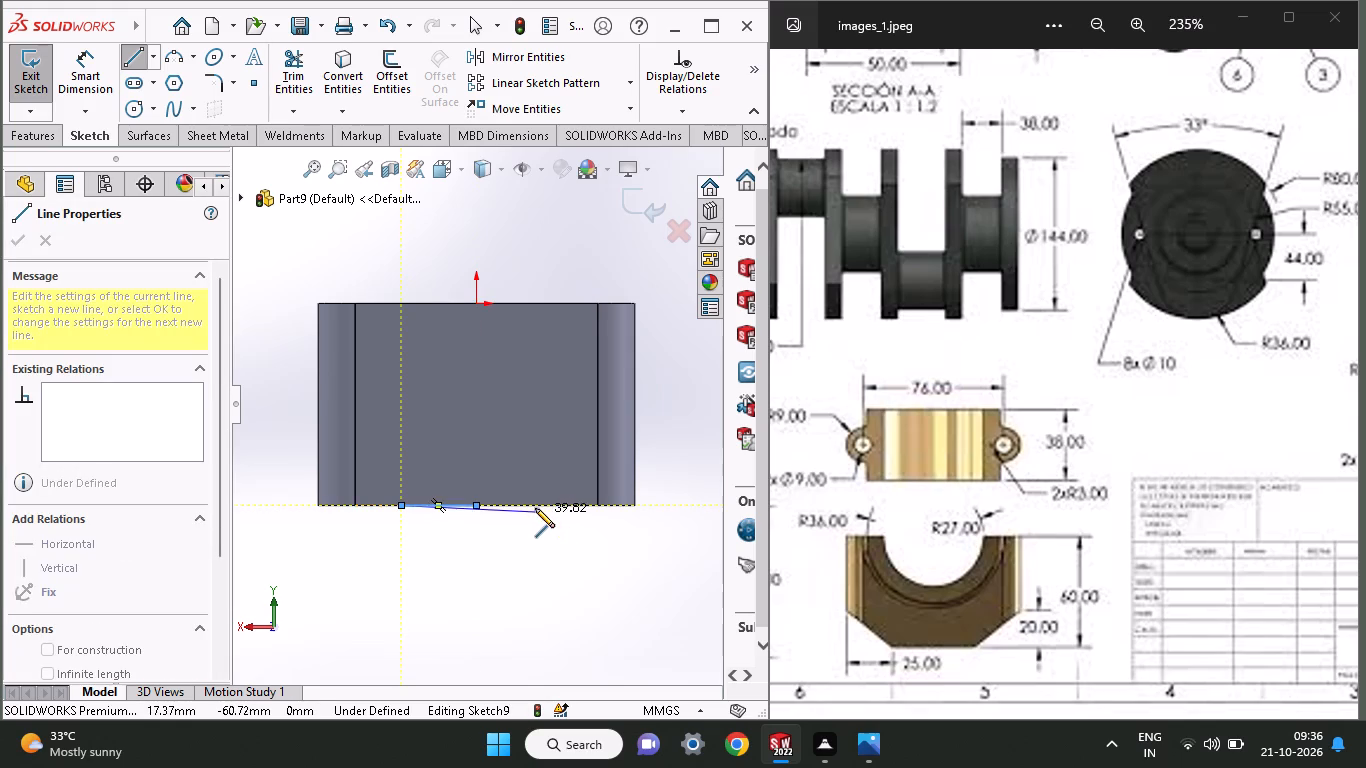
{"action": "left_click", "coordinate": [535, 508]}
{"action": "right_click", "coordinate": [554, 267]}
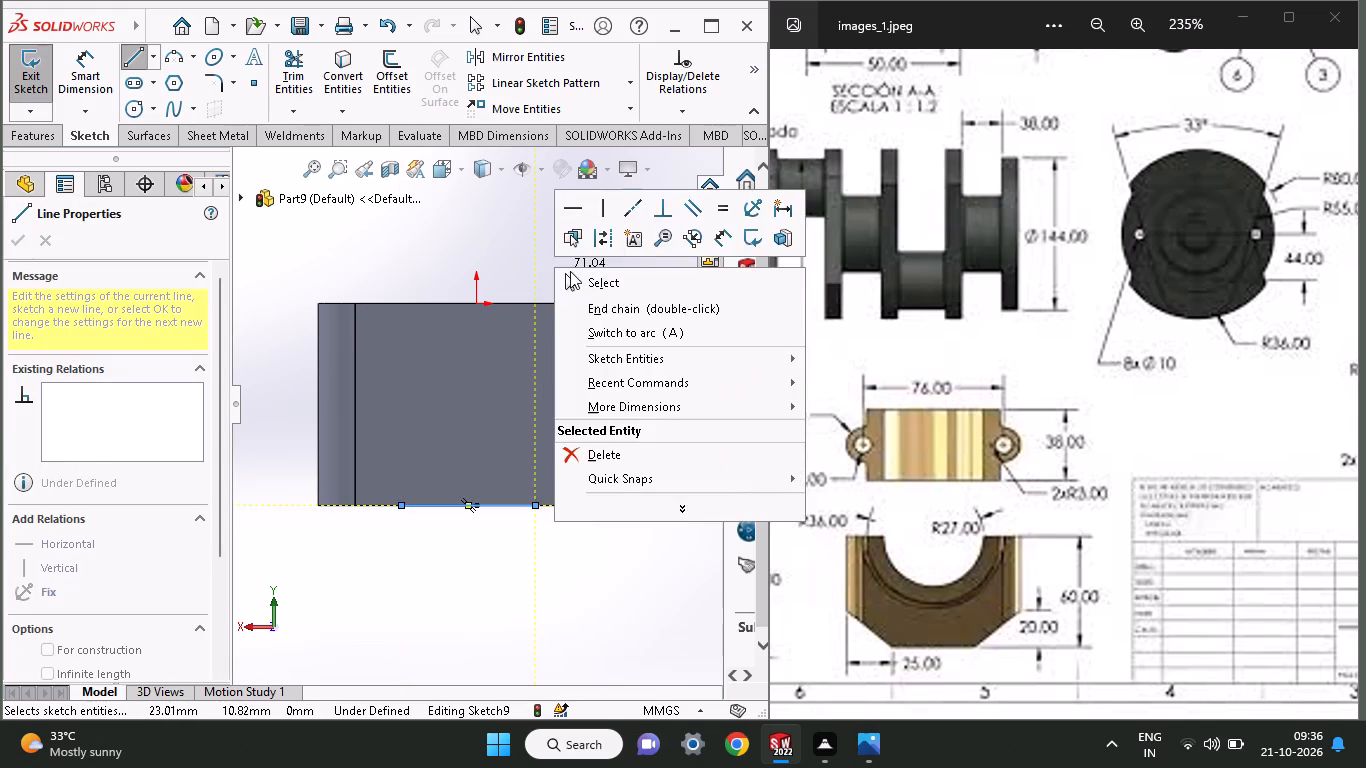
{"action": "left_click", "coordinate": [570, 273]}
Dimension the longer line on the bottom edge and set its length to 76+9+9-50 mm.
{"action": "left_click", "coordinate": [68, 76]}
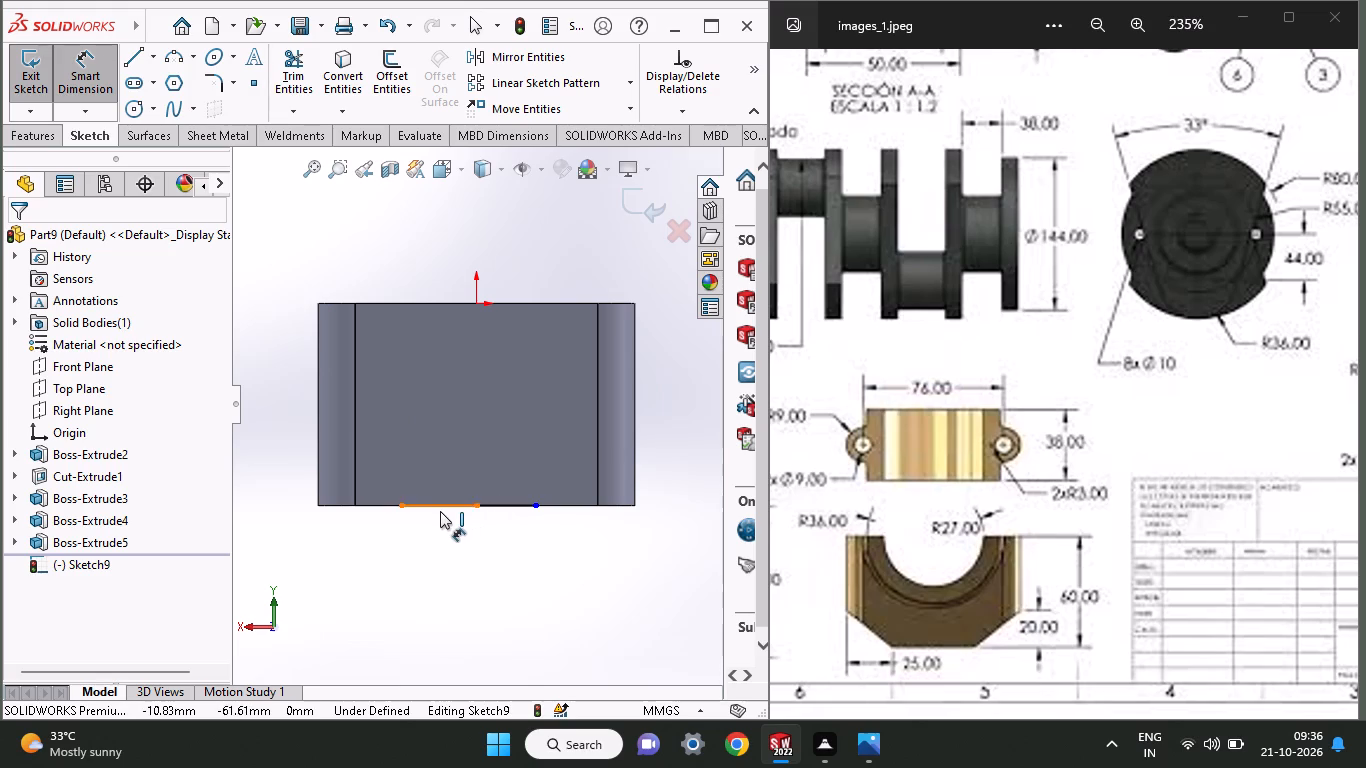
{"action": "left_click", "coordinate": [497, 511]}
{"action": "left_click_drag", "start_coordinate": [494, 551], "coordinate": [496, 567]}
{"action": "key", "text": "7"}
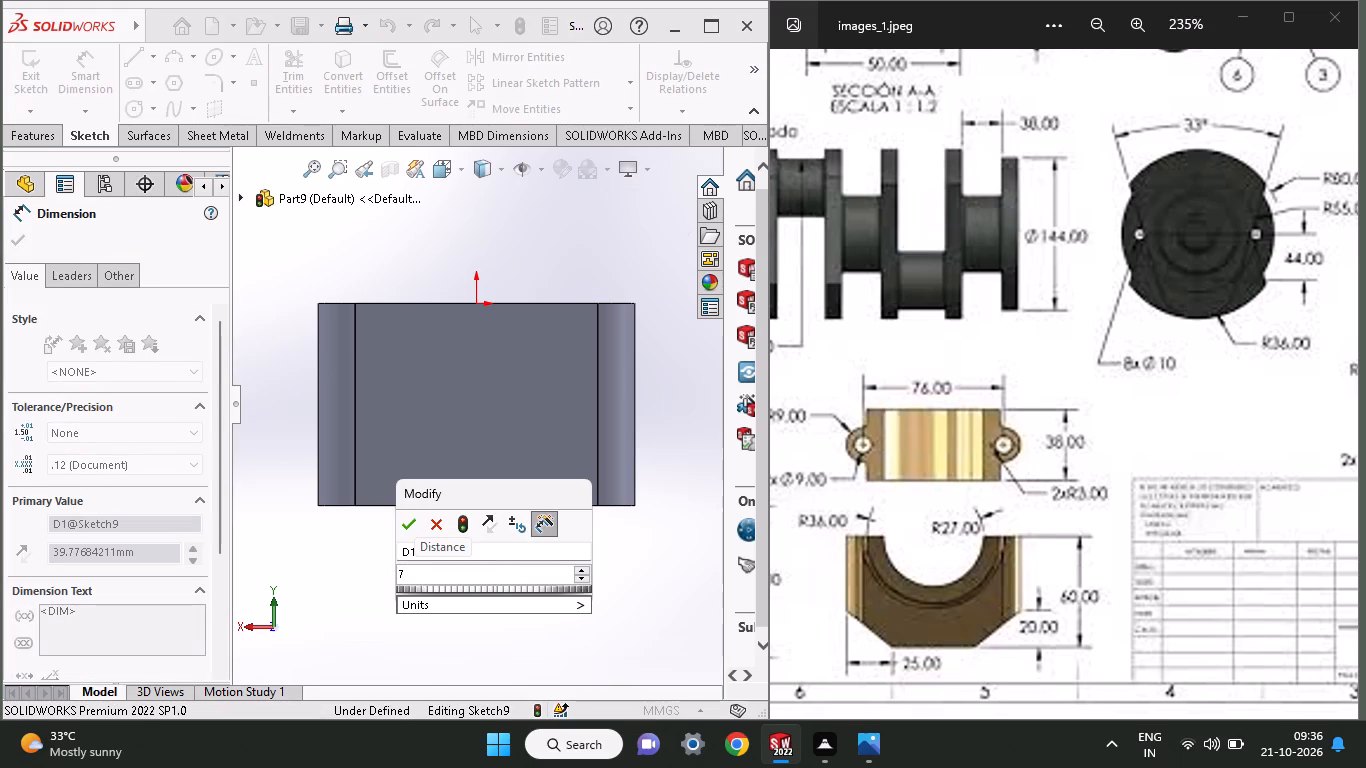
{"action": "key", "text": "6"}
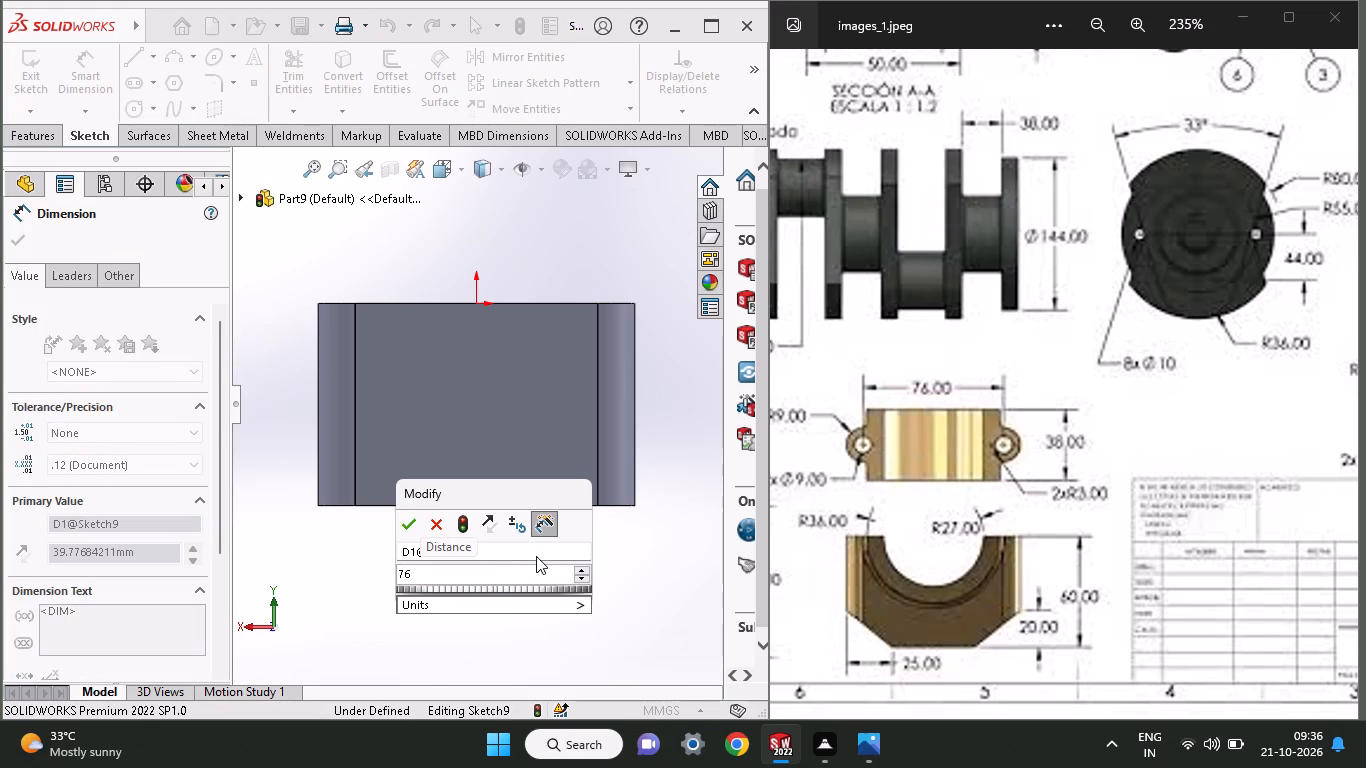
{"action": "key", "text": "shift+plus"}
{"action": "key", "text": "9"}
{"action": "type", "text": "+9"}
{"action": "key", "text": "minus"}
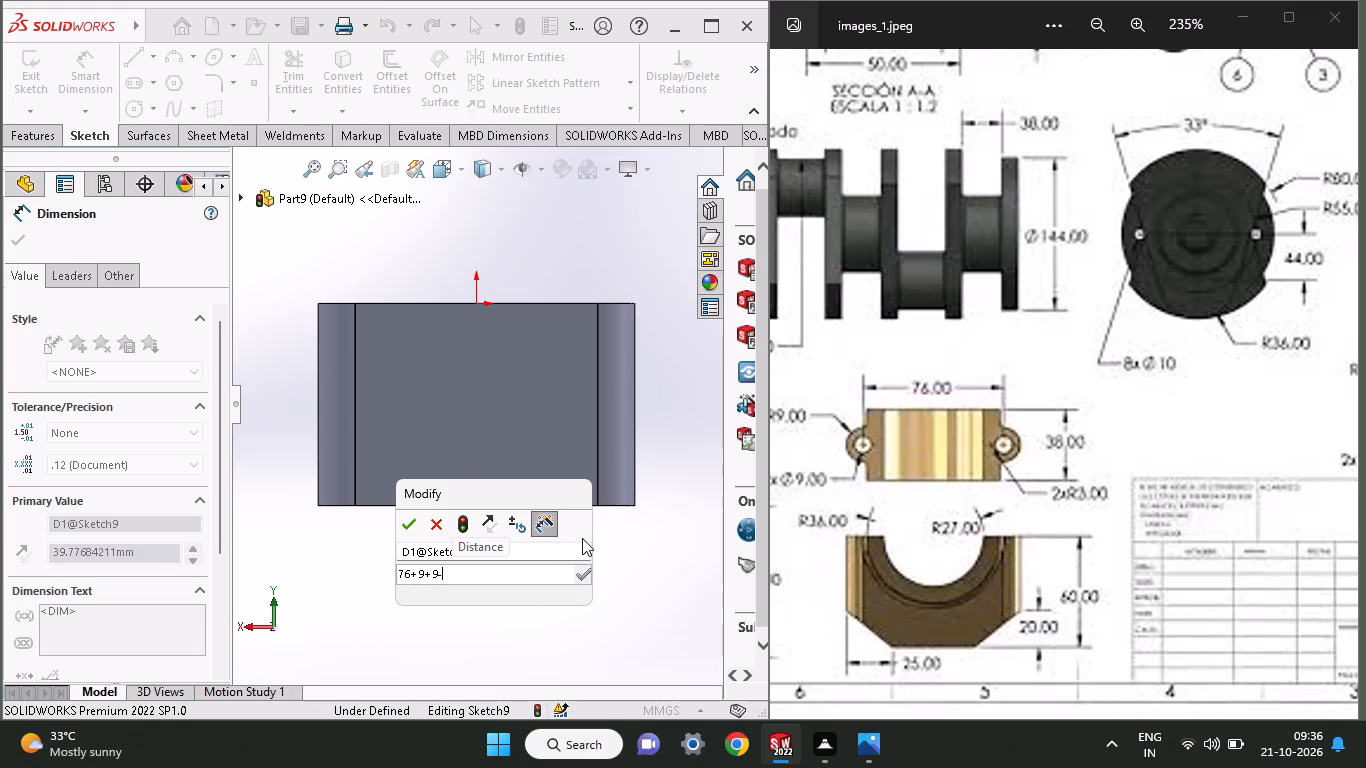
{"action": "key", "text": "2"}
{"action": "key", "text": "BackSpace"}
{"action": "type", "text": "50"}
{"action": "key", "text": "Return"}
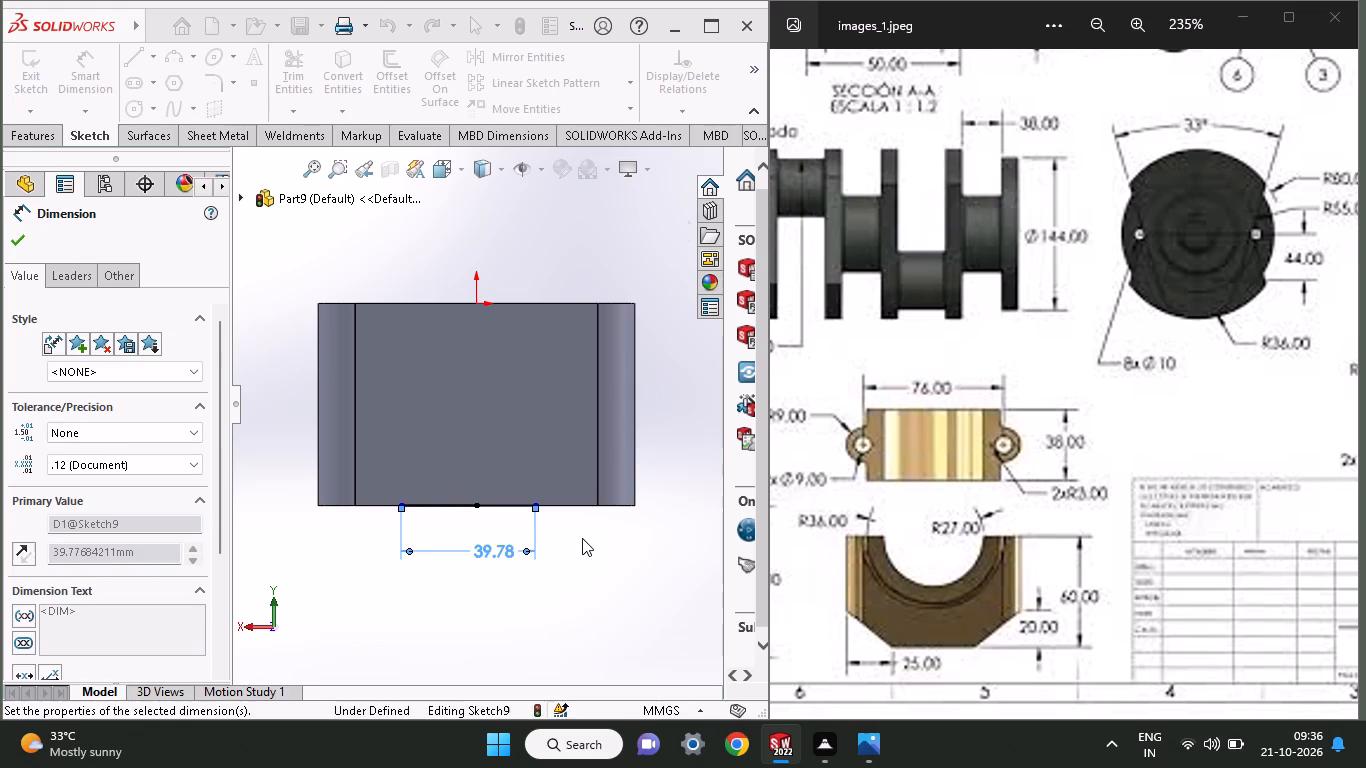
Dimension the gap from the line's end to the nearer boss's outer bottom corner and set it to 25 mm.
{"action": "left_click", "coordinate": [396, 510]}
{"action": "left_click", "coordinate": [317, 507]}
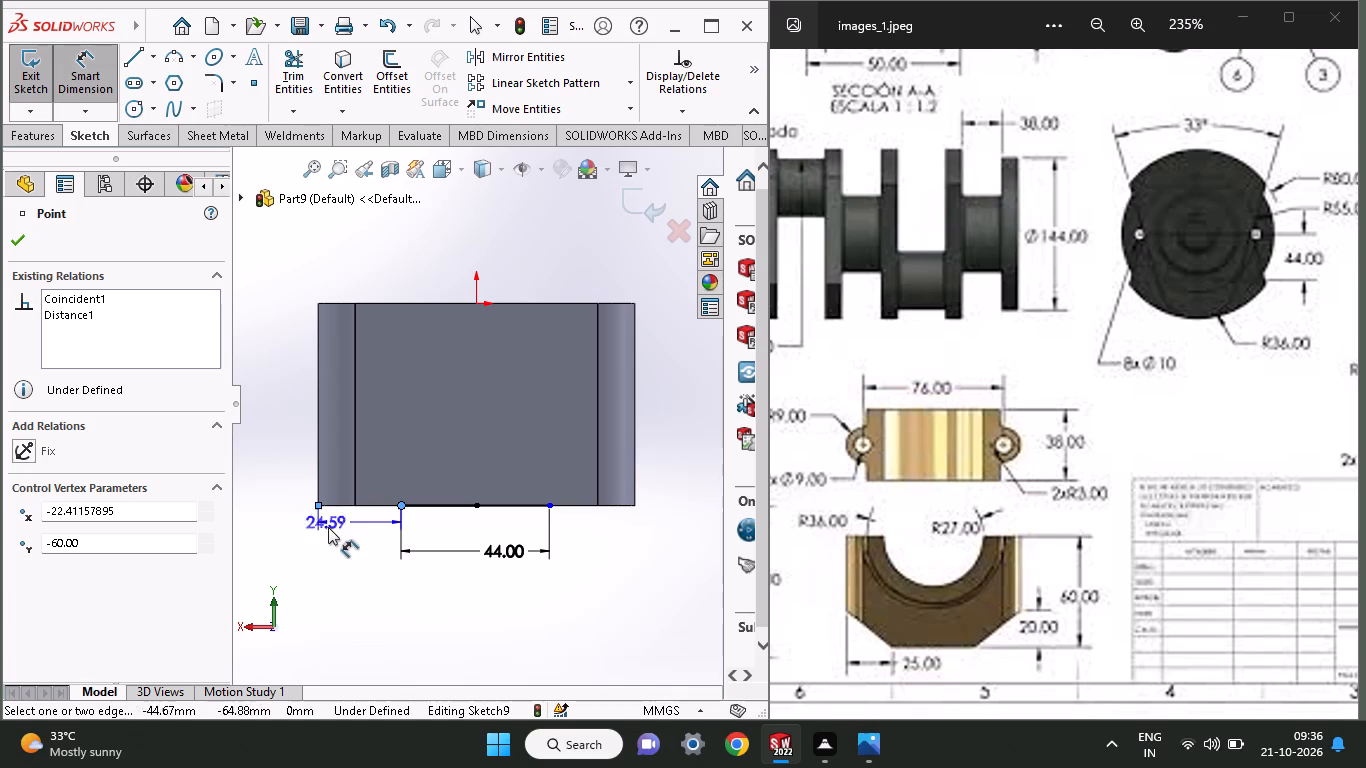
{"action": "left_click", "coordinate": [337, 546]}
{"action": "type", "text": "25"}
{"action": "key", "text": "Return"}
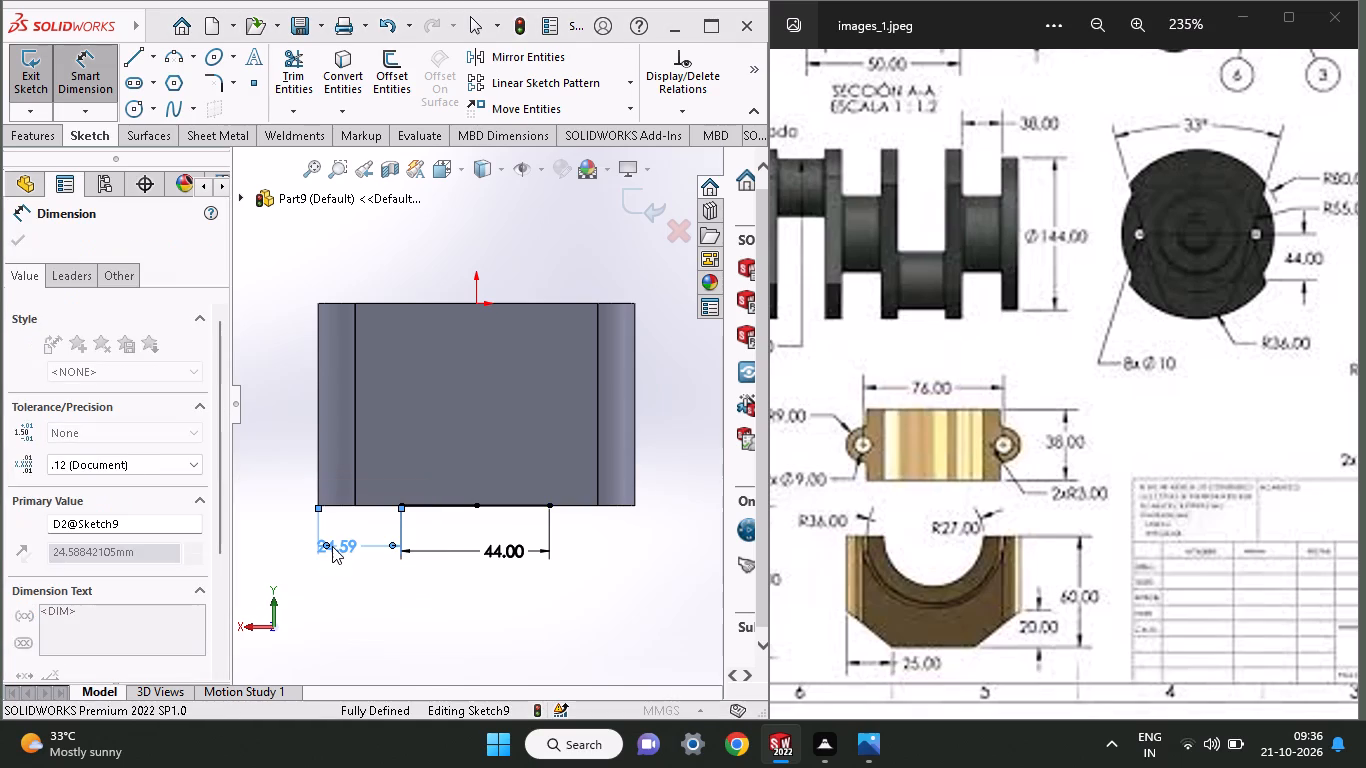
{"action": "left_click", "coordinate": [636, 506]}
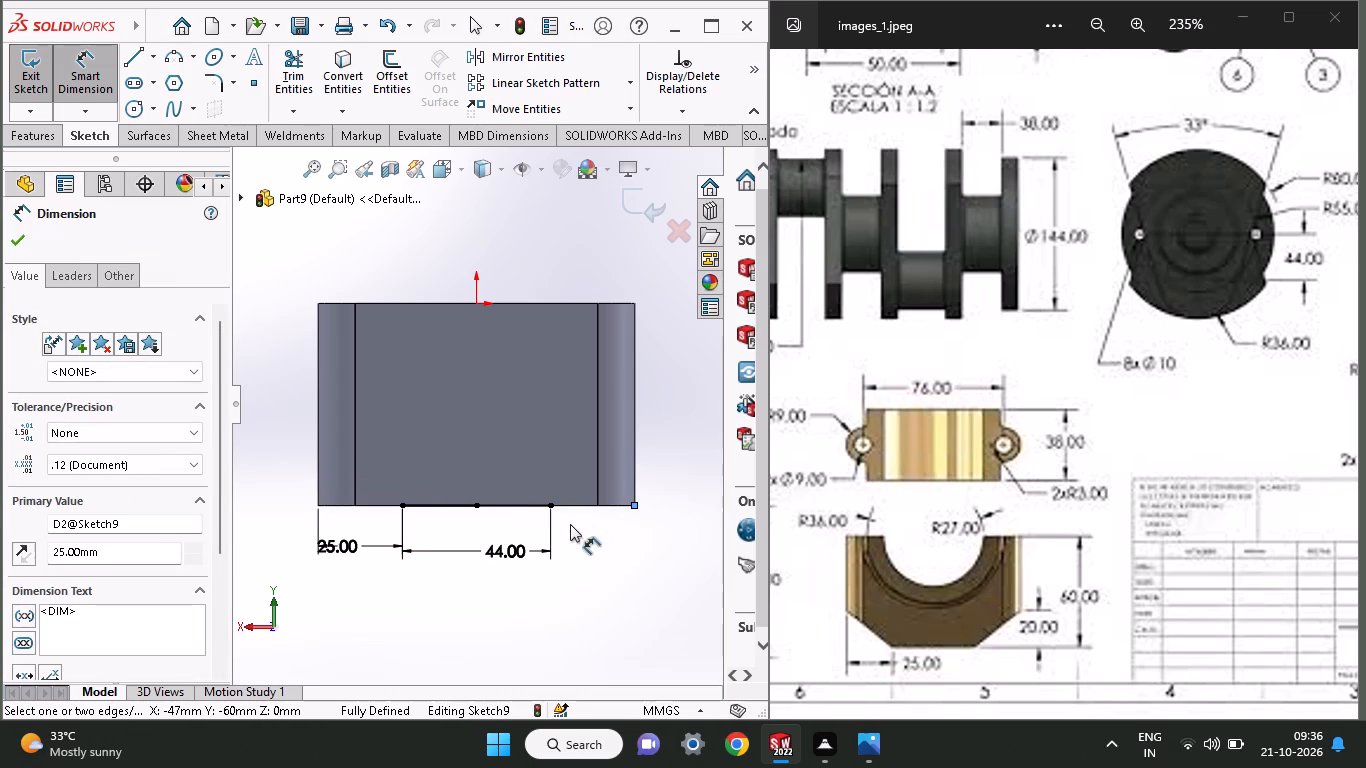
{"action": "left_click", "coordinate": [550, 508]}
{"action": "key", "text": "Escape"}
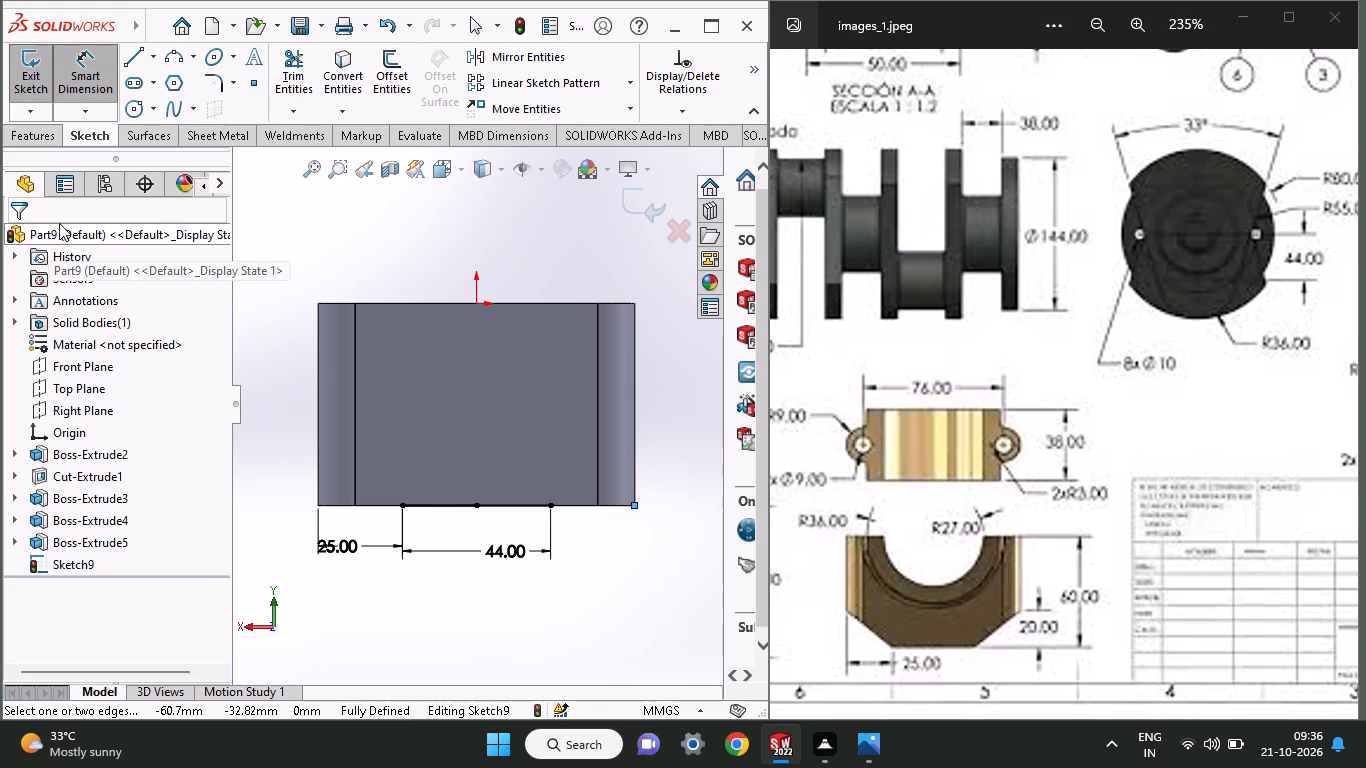
Draw a vertical line about 16 mm long up the outer edge from the boss corner beside the 25 mm gap.
{"action": "left_click", "coordinate": [137, 56]}
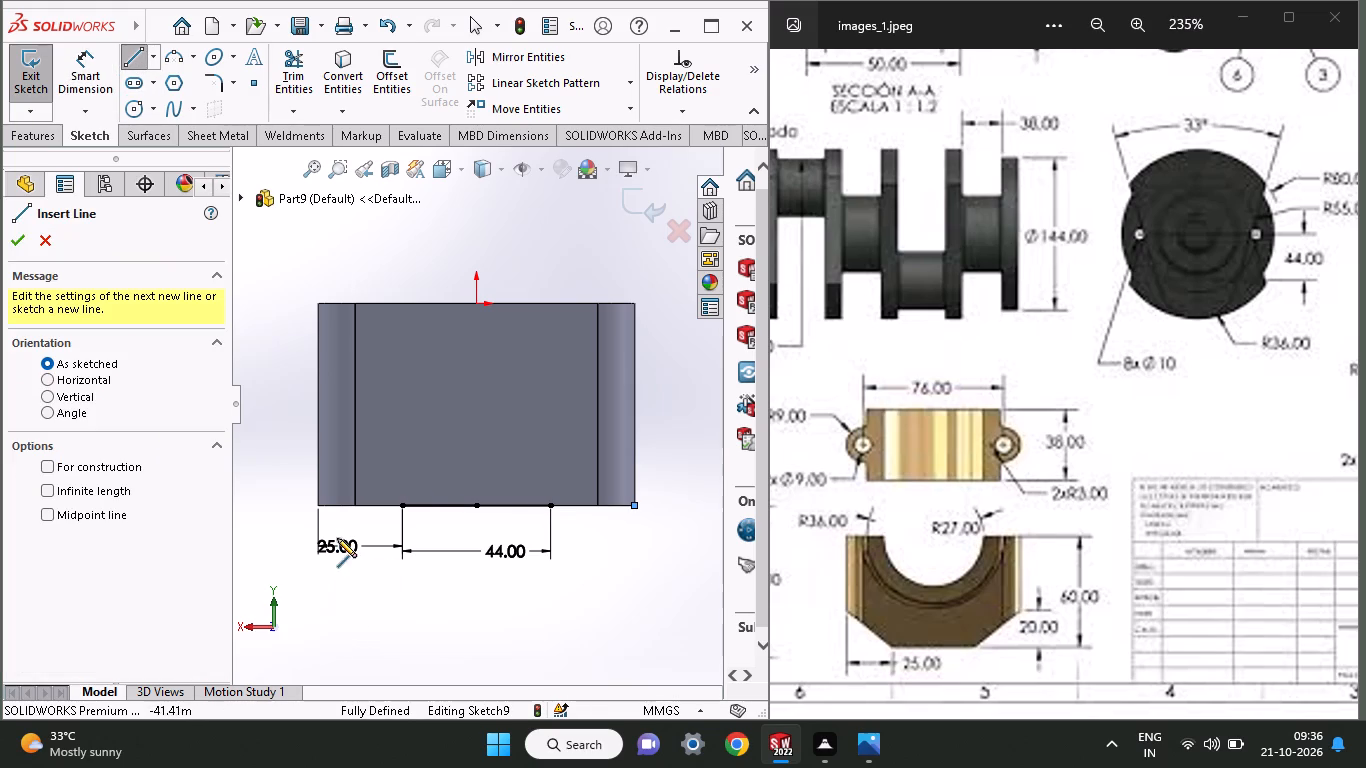
{"action": "left_click", "coordinate": [319, 509]}
{"action": "left_click", "coordinate": [317, 451]}
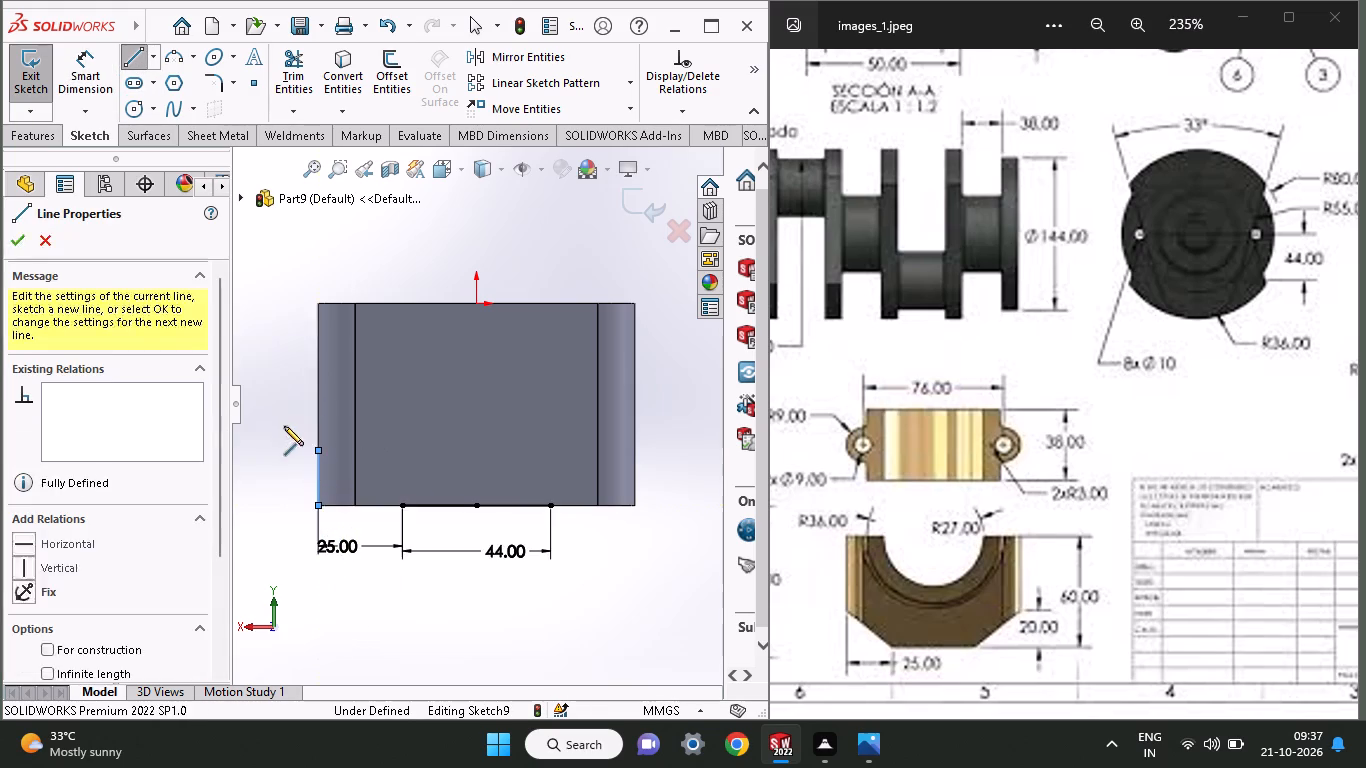
{"action": "right_click", "coordinate": [266, 403]}
{"action": "left_click", "coordinate": [271, 406]}
{"action": "right_click", "coordinate": [287, 417]}
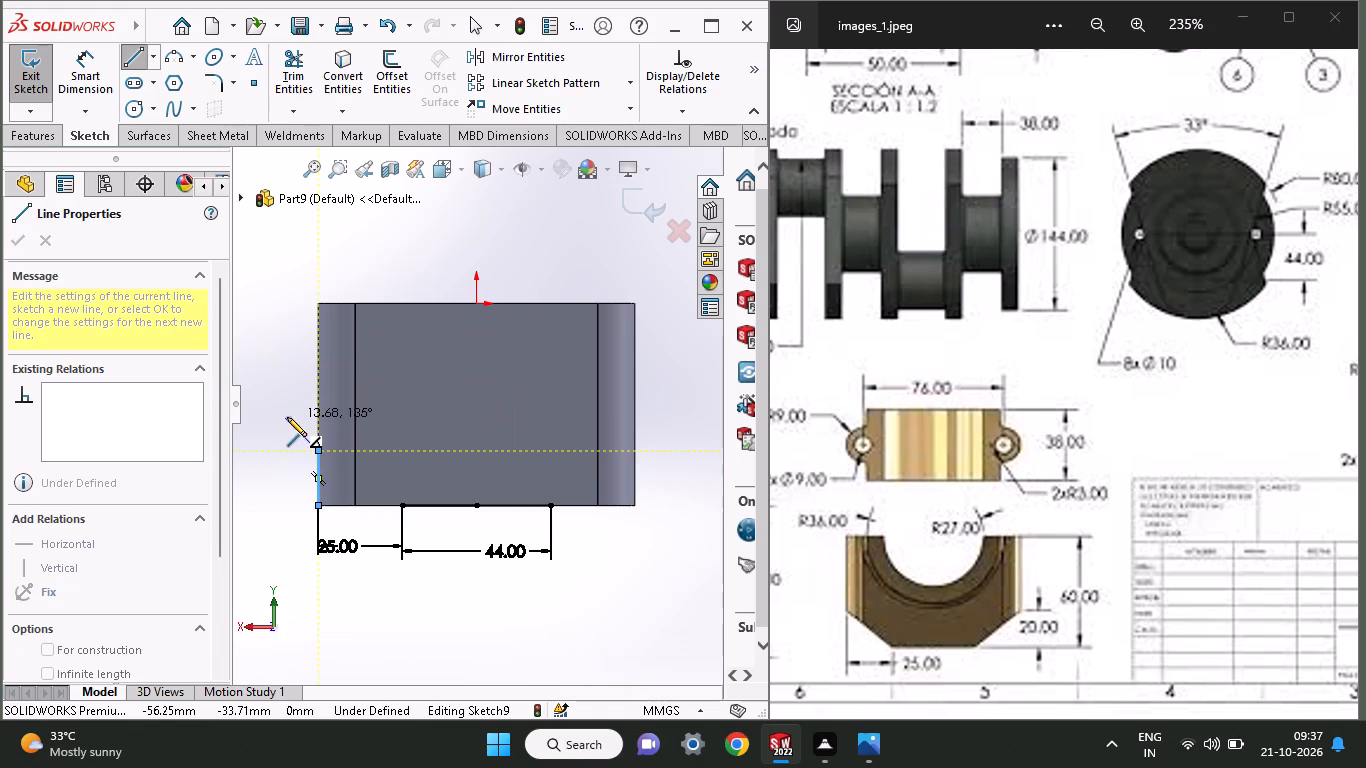
{"action": "left_click", "coordinate": [298, 428]}
Dimension the vertical line on the boss's outer edge and set its length to 20 mm.
{"action": "left_click", "coordinate": [89, 85]}
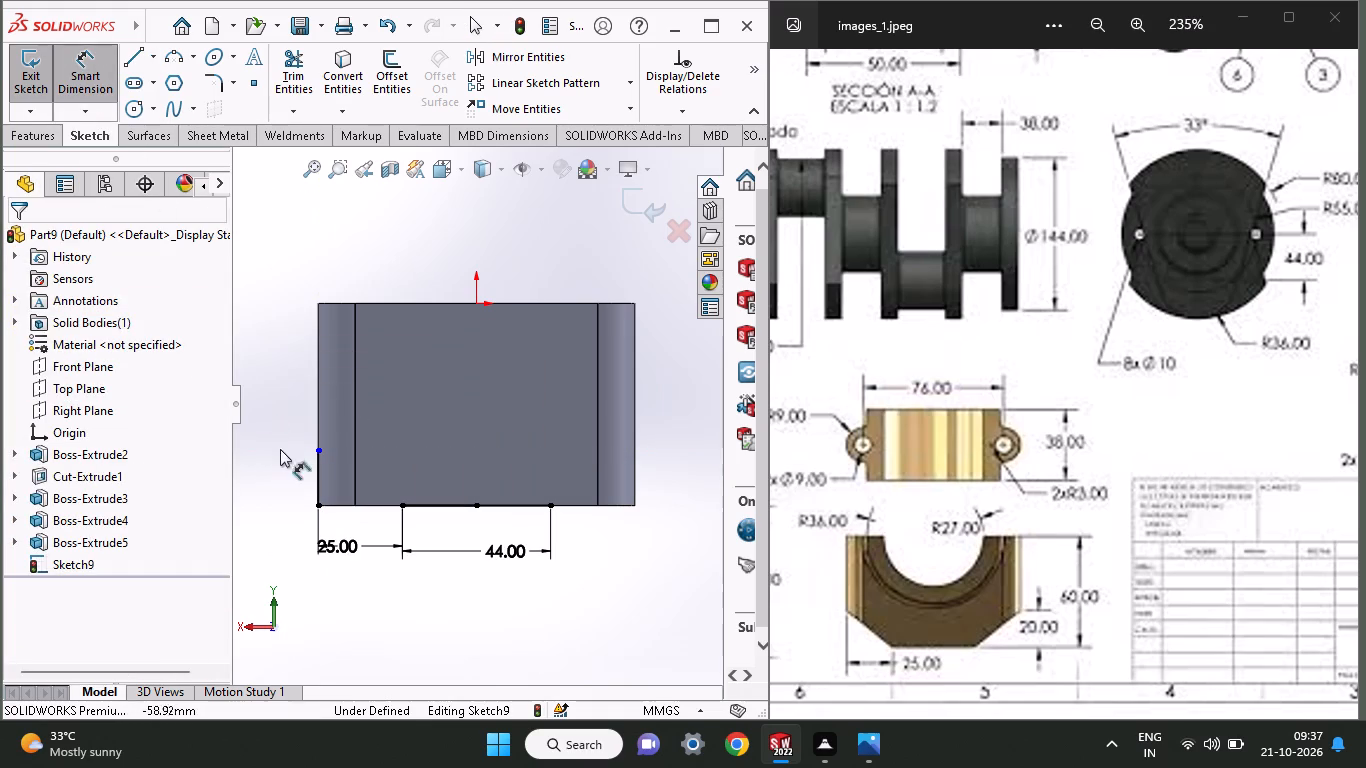
{"action": "left_click", "coordinate": [315, 482]}
{"action": "left_click", "coordinate": [287, 478]}
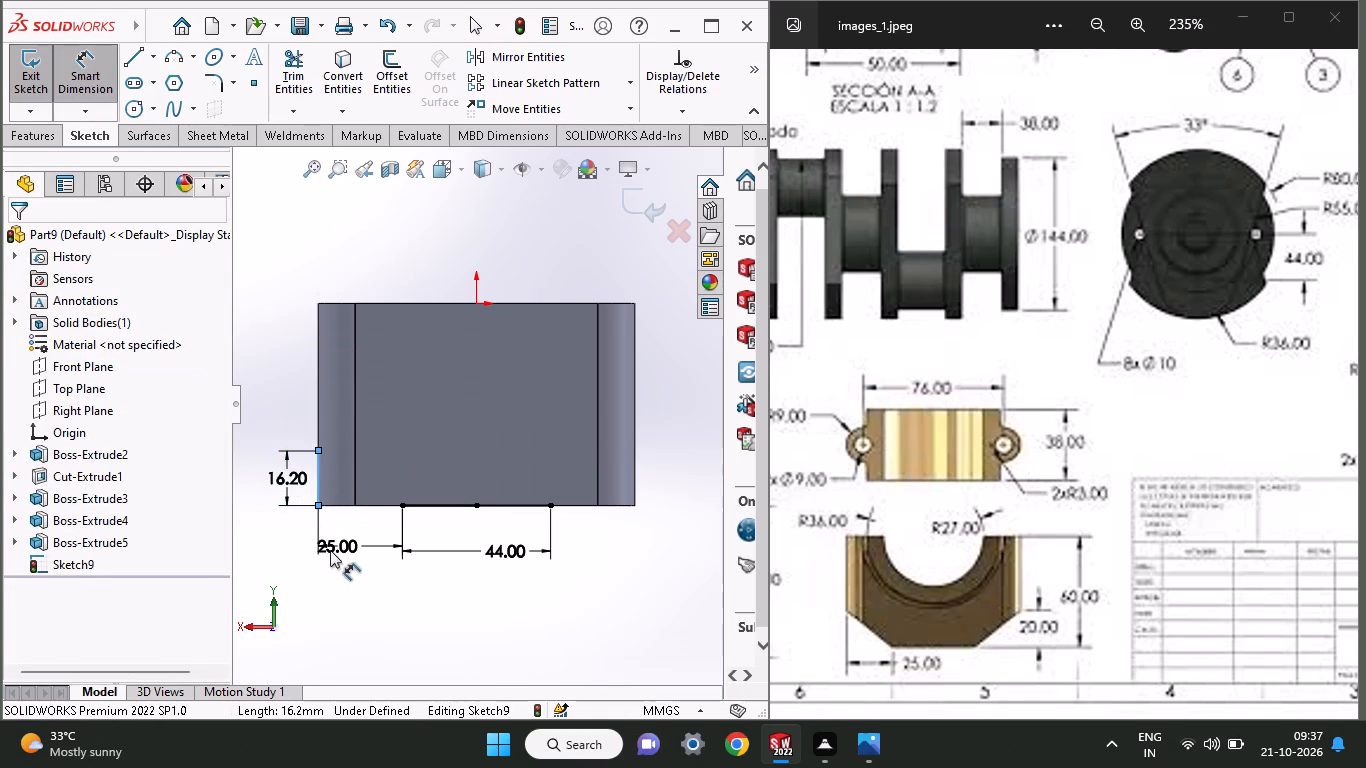
{"action": "type", "text": "20"}
{"action": "key", "text": "Return"}
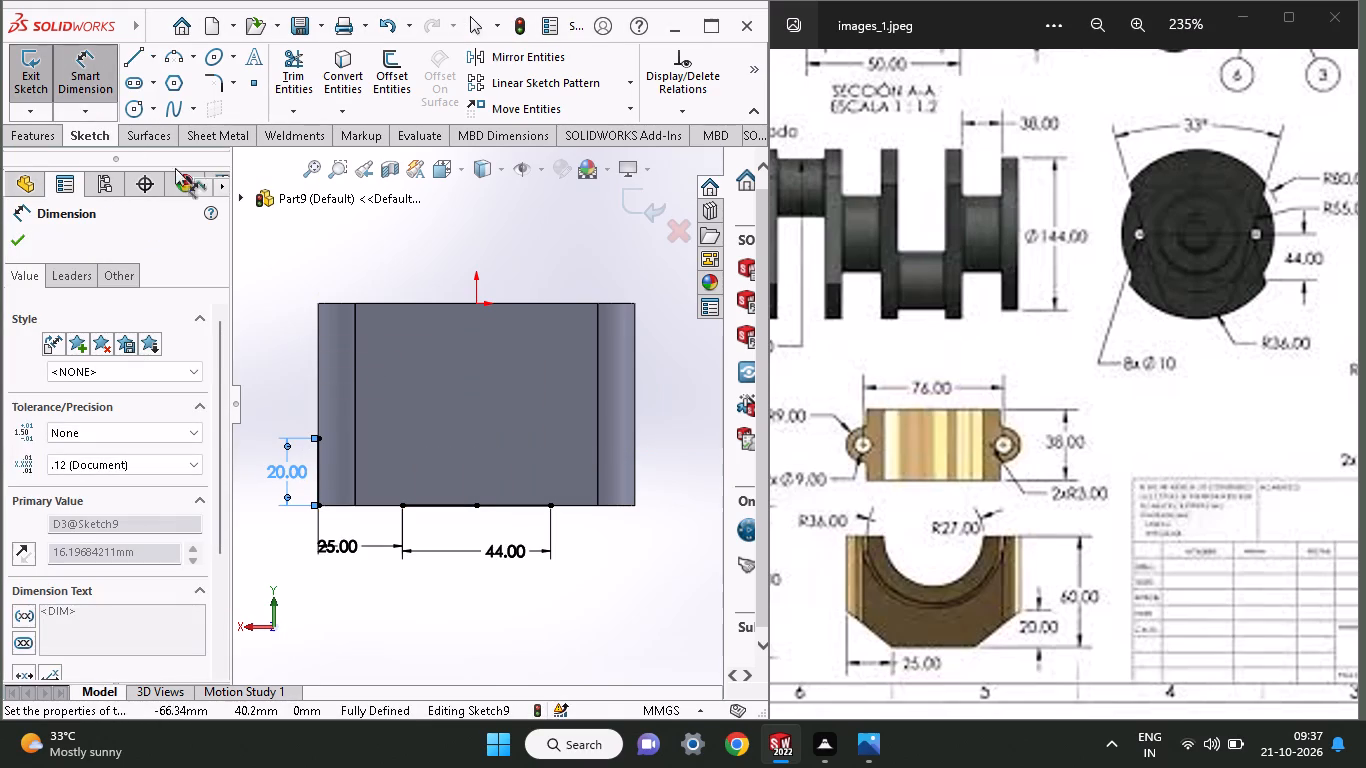
Draw the diagonal chamfer line from the top of the 20 mm line to the near end of the 44 mm line.
{"action": "left_click", "coordinate": [136, 64]}
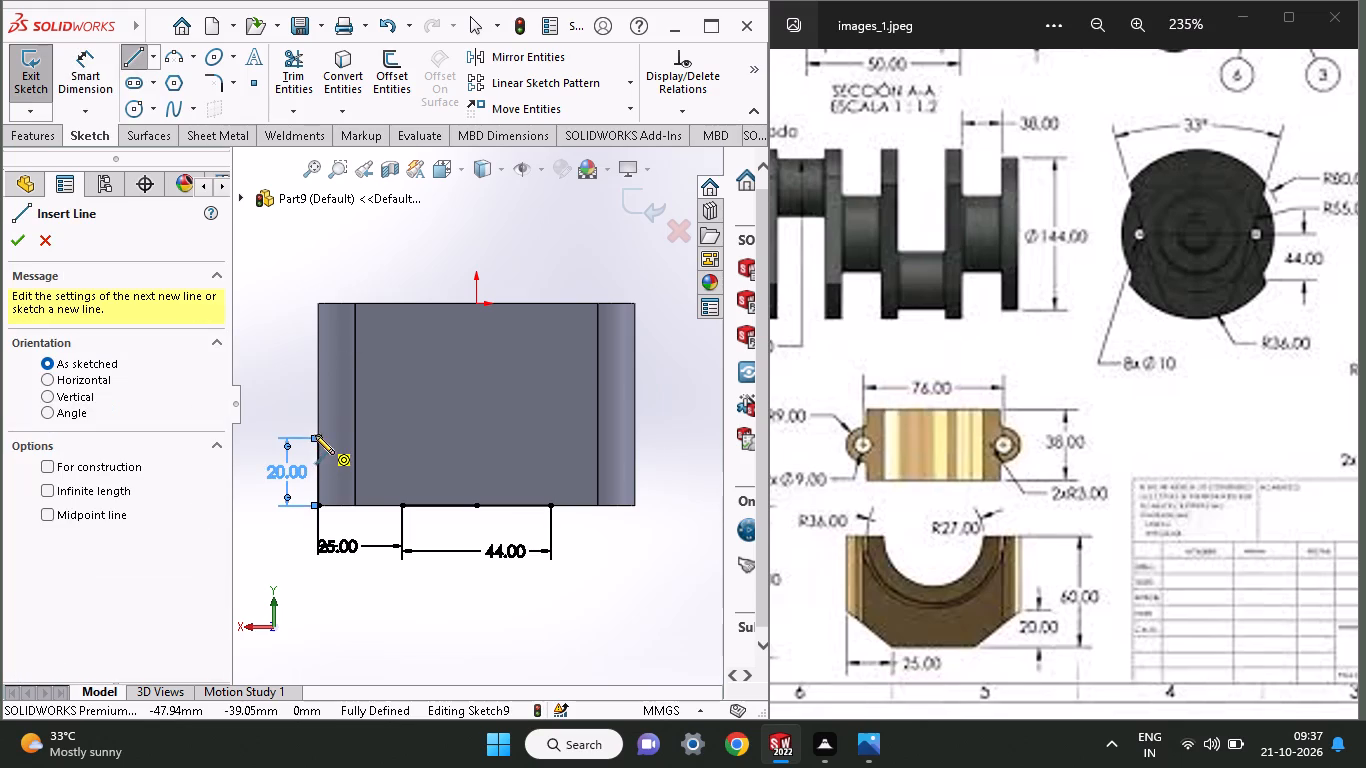
{"action": "left_click", "coordinate": [315, 435]}
{"action": "left_click", "coordinate": [401, 506]}
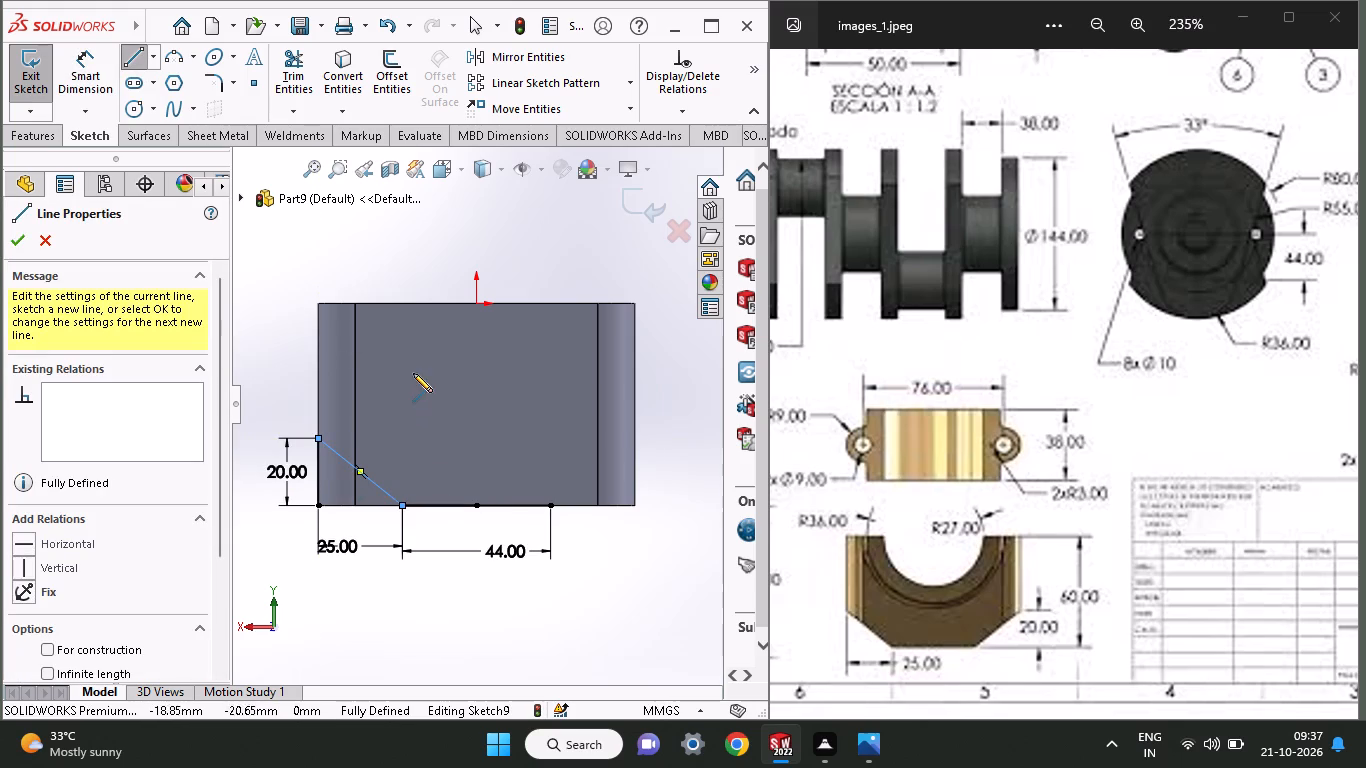
{"action": "right_click", "coordinate": [413, 373]}
{"action": "left_click", "coordinate": [439, 389]}
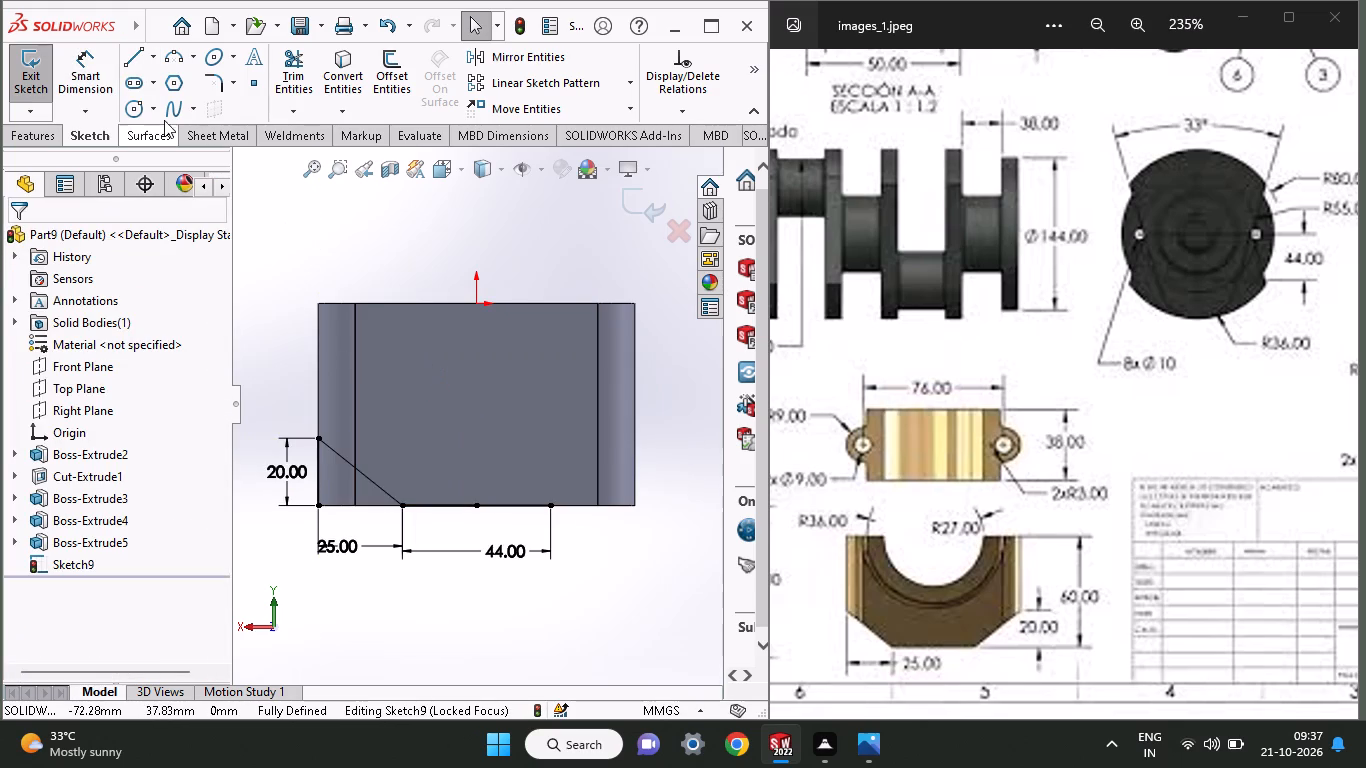
Draw connected lines from the 44 mm line's free end to the opposite boss corner and about 20 mm up its outer edge.
{"action": "left_click", "coordinate": [122, 55]}
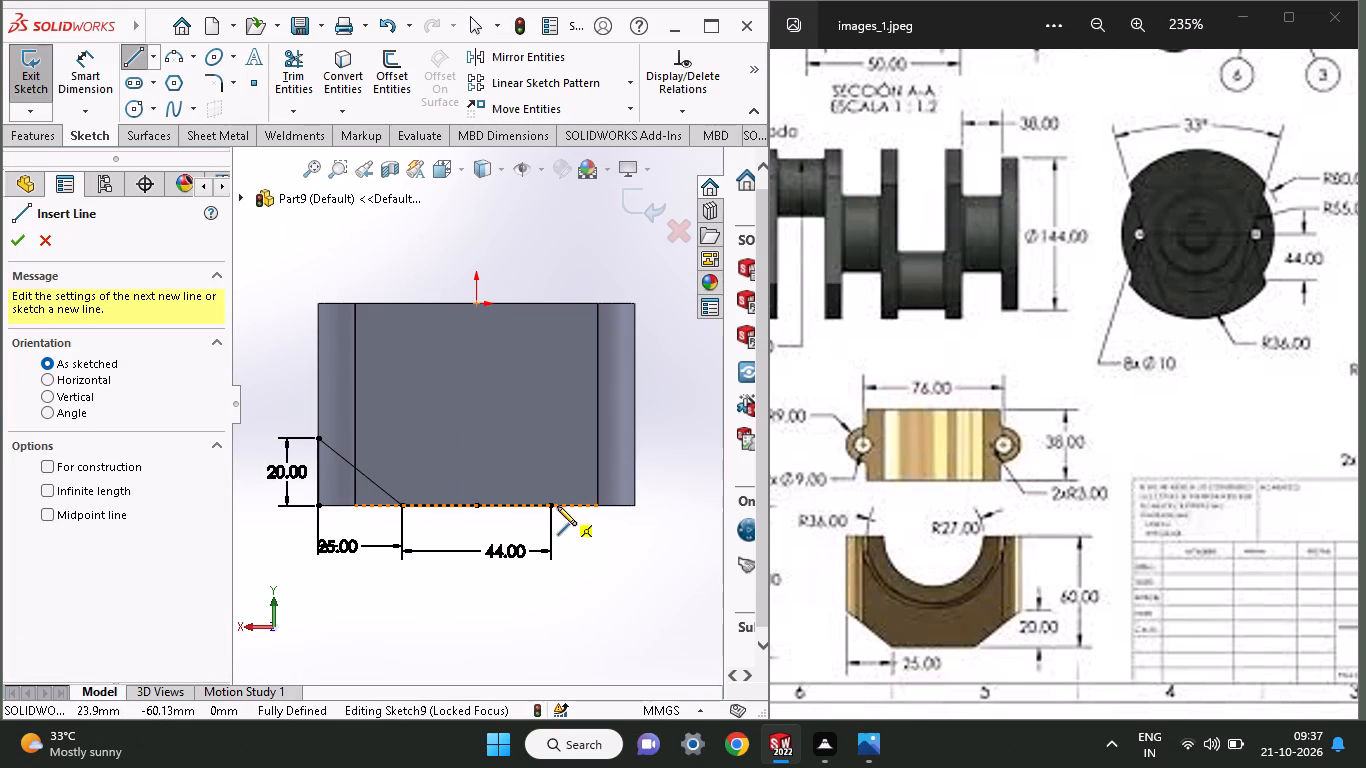
{"action": "left_click", "coordinate": [548, 506]}
{"action": "left_click", "coordinate": [635, 504]}
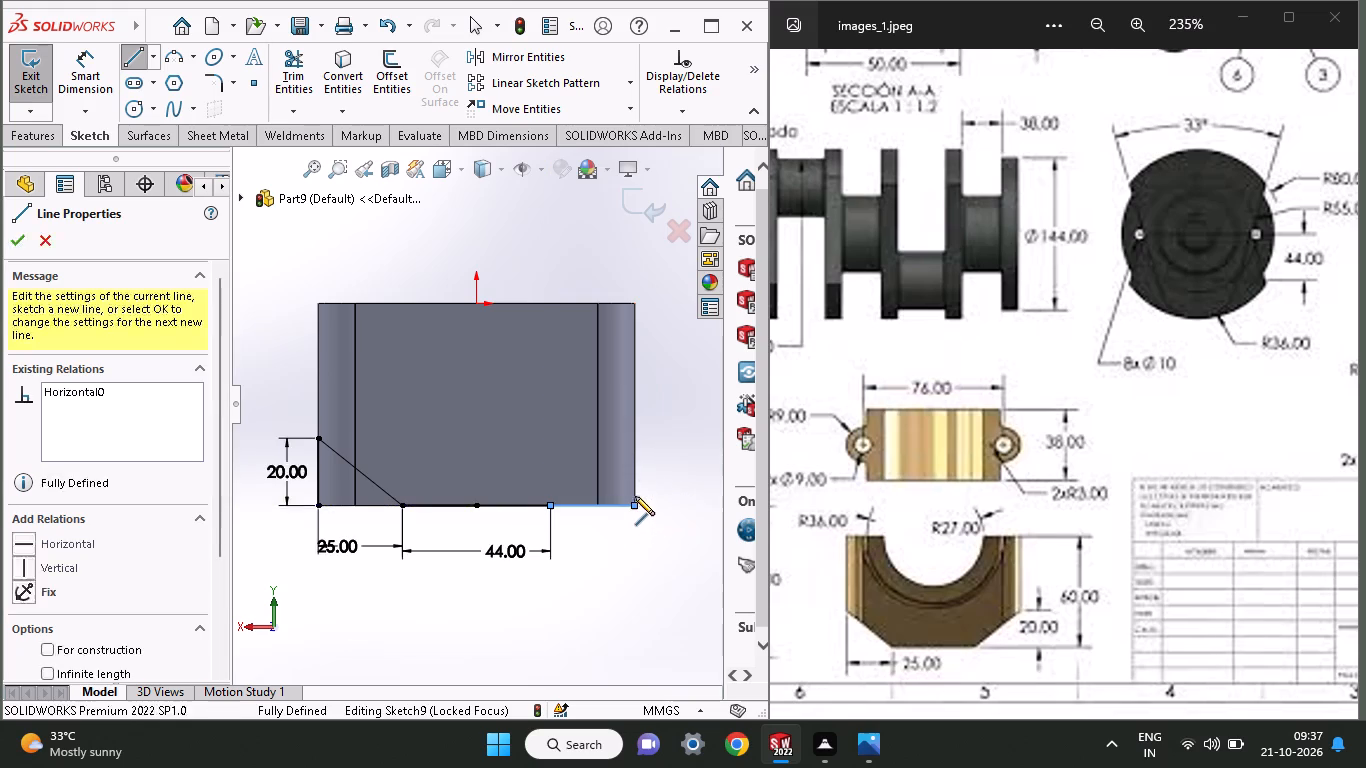
{"action": "left_click", "coordinate": [633, 444]}
{"action": "right_click", "coordinate": [662, 429]}
{"action": "left_click", "coordinate": [677, 451]}
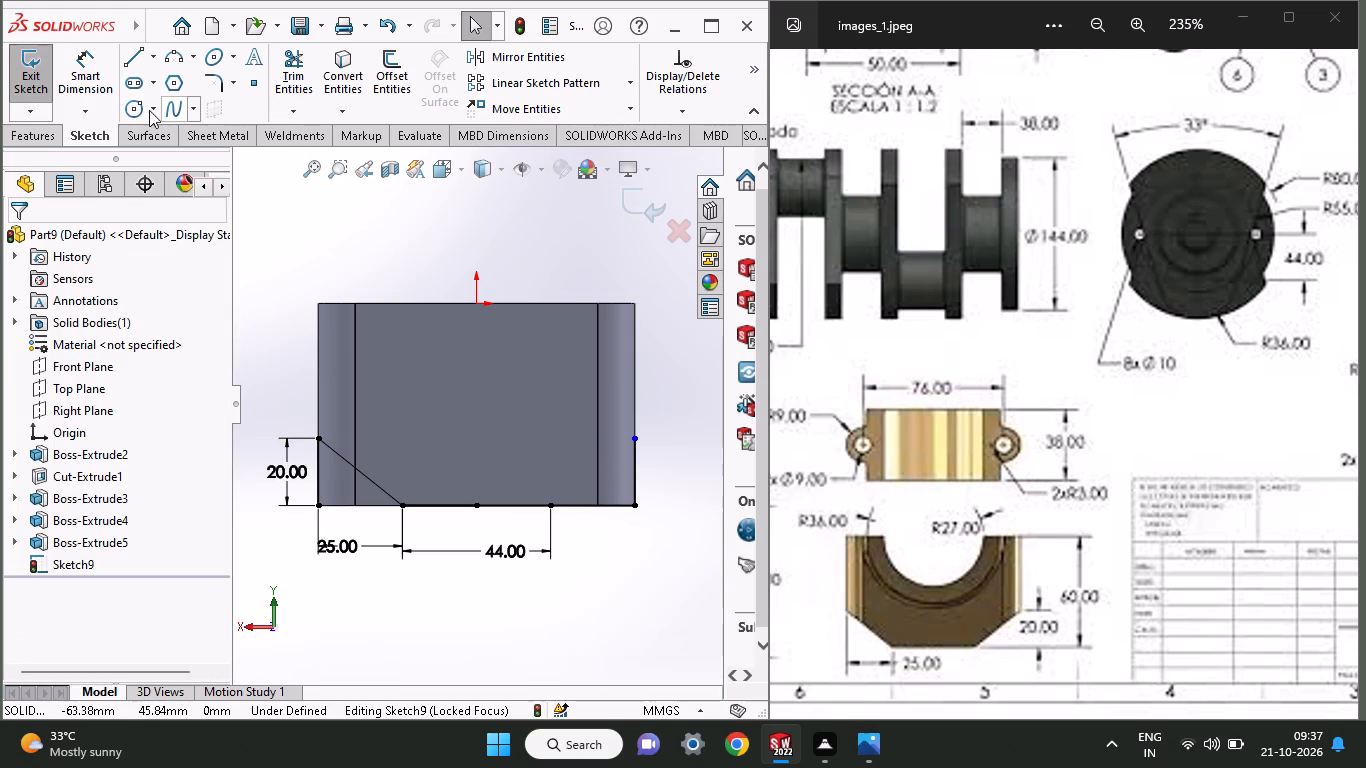
Dimension the second vertical line on the opposite boss's outer edge at 20 mm.
{"action": "left_click", "coordinate": [81, 55]}
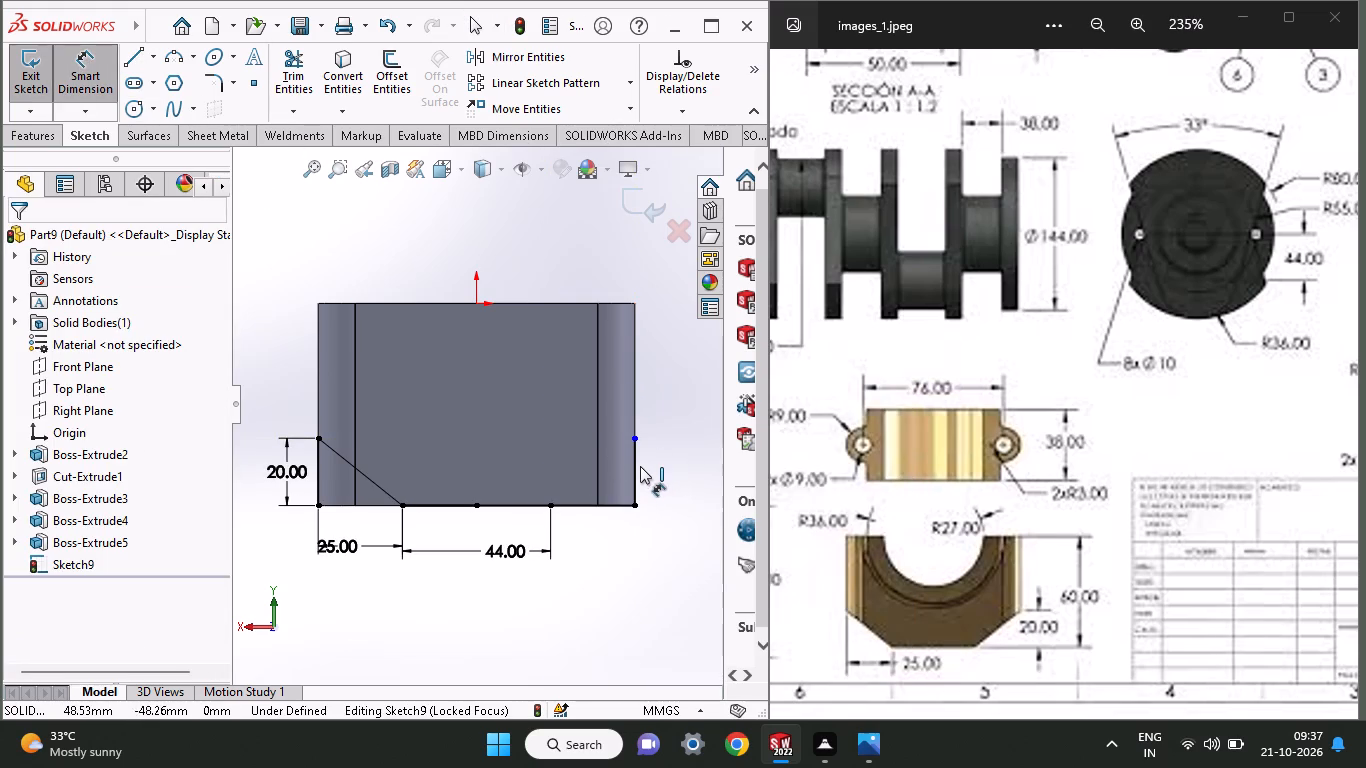
{"action": "left_click", "coordinate": [640, 466]}
{"action": "left_click_drag", "start_coordinate": [667, 469], "coordinate": [699, 509]}
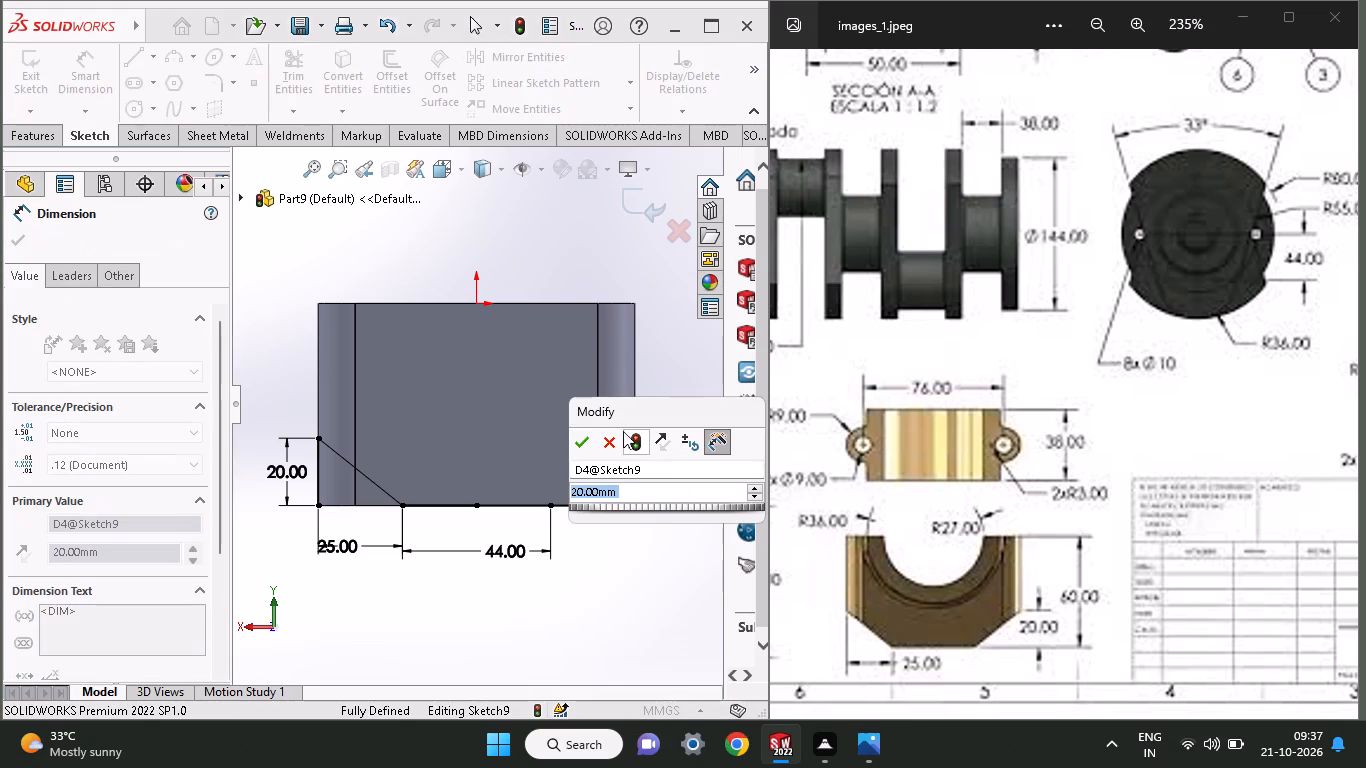
{"action": "left_click", "coordinate": [584, 445]}
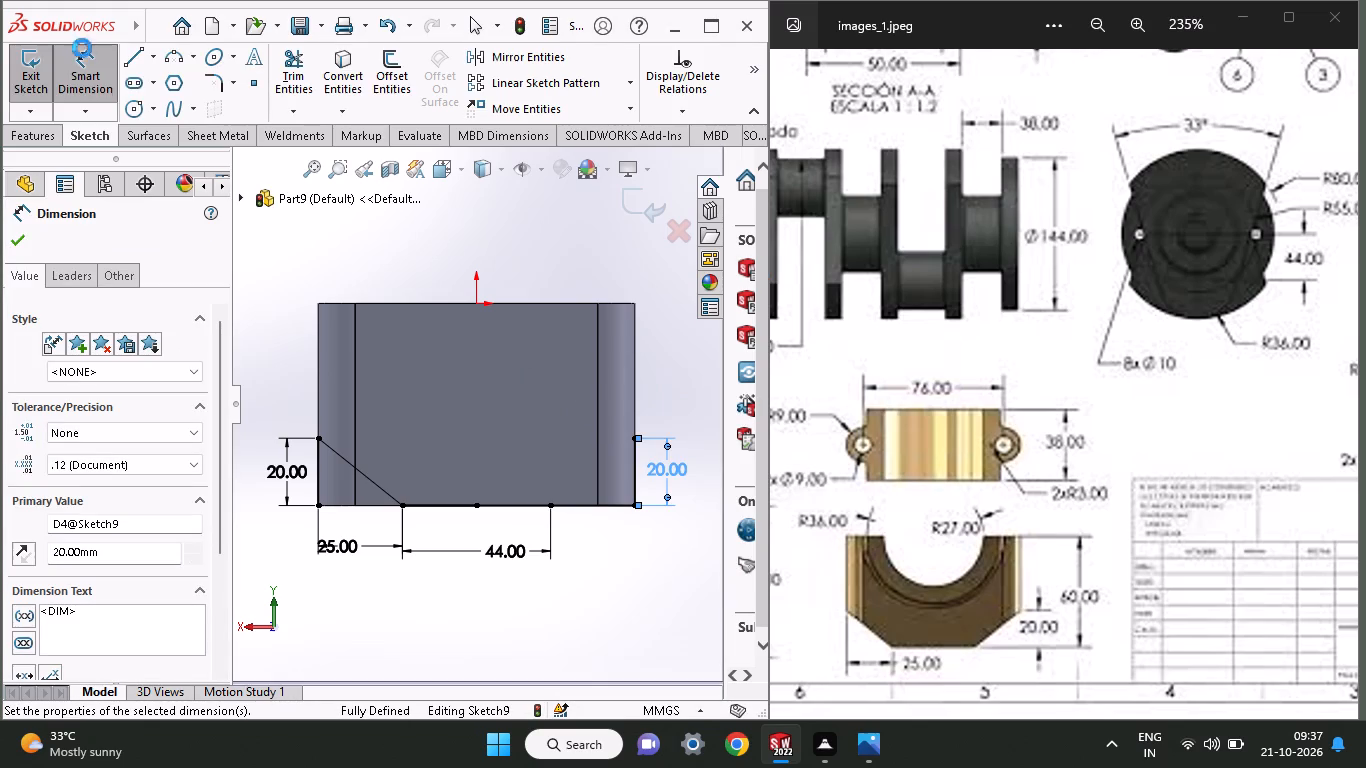
Draw the second diagonal chamfer line from the 44 mm line's free end to the top of the opposite 20 mm line.
{"action": "left_click", "coordinate": [133, 61]}
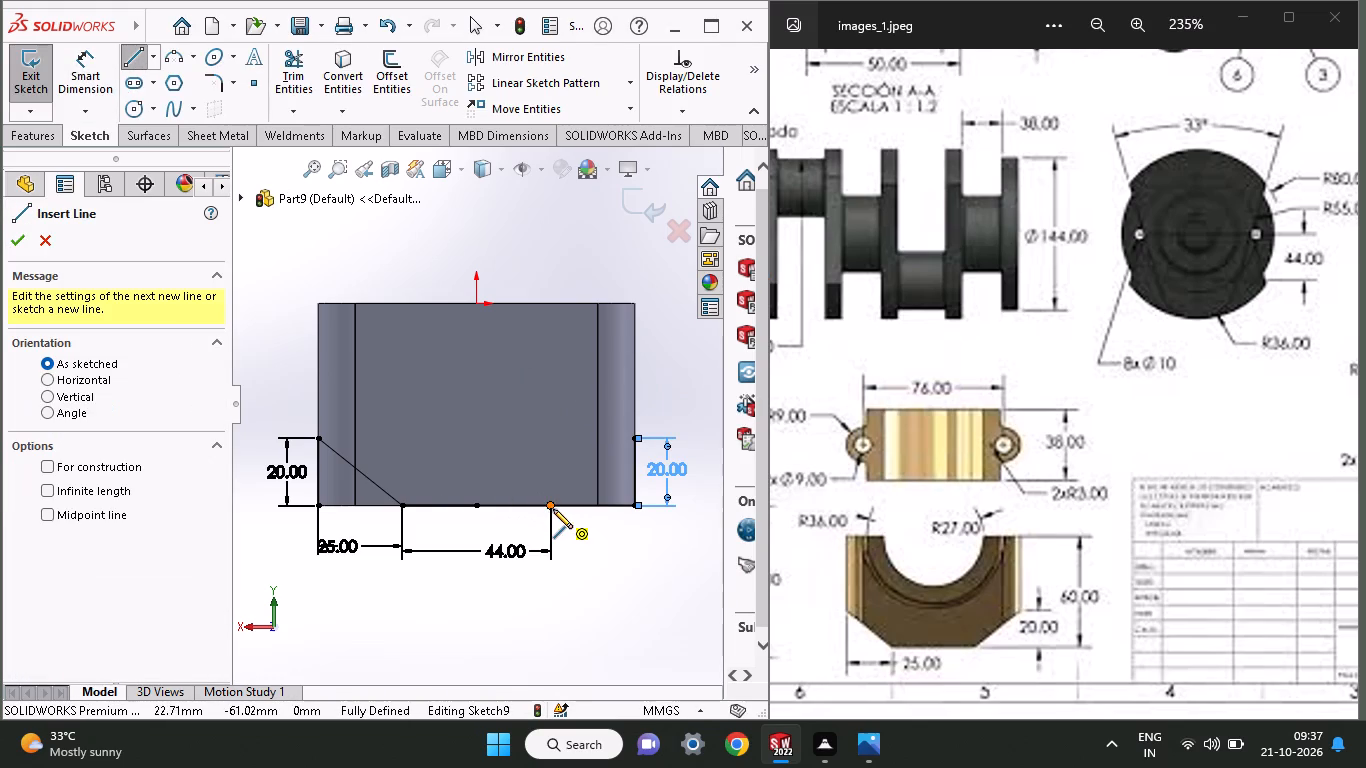
{"action": "left_click", "coordinate": [553, 509]}
{"action": "left_click", "coordinate": [634, 441]}
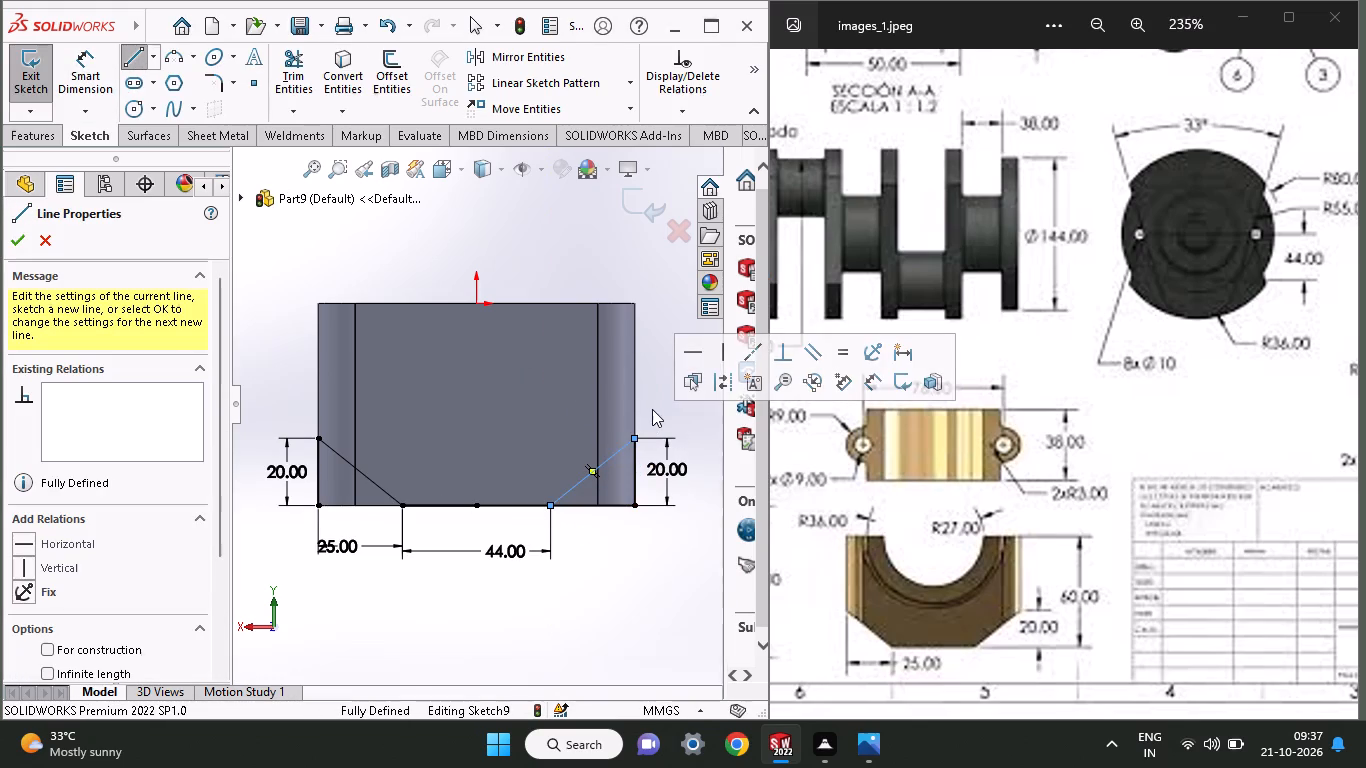
{"action": "right_click", "coordinate": [655, 394]}
{"action": "left_click", "coordinate": [662, 414]}
Close the first corner triangle with a 25 mm horizontal line along the bottom from the outer corner to the diagonal's end.
{"action": "middle_click_drag", "start_coordinate": [662, 399], "coordinate": [648, 473]}
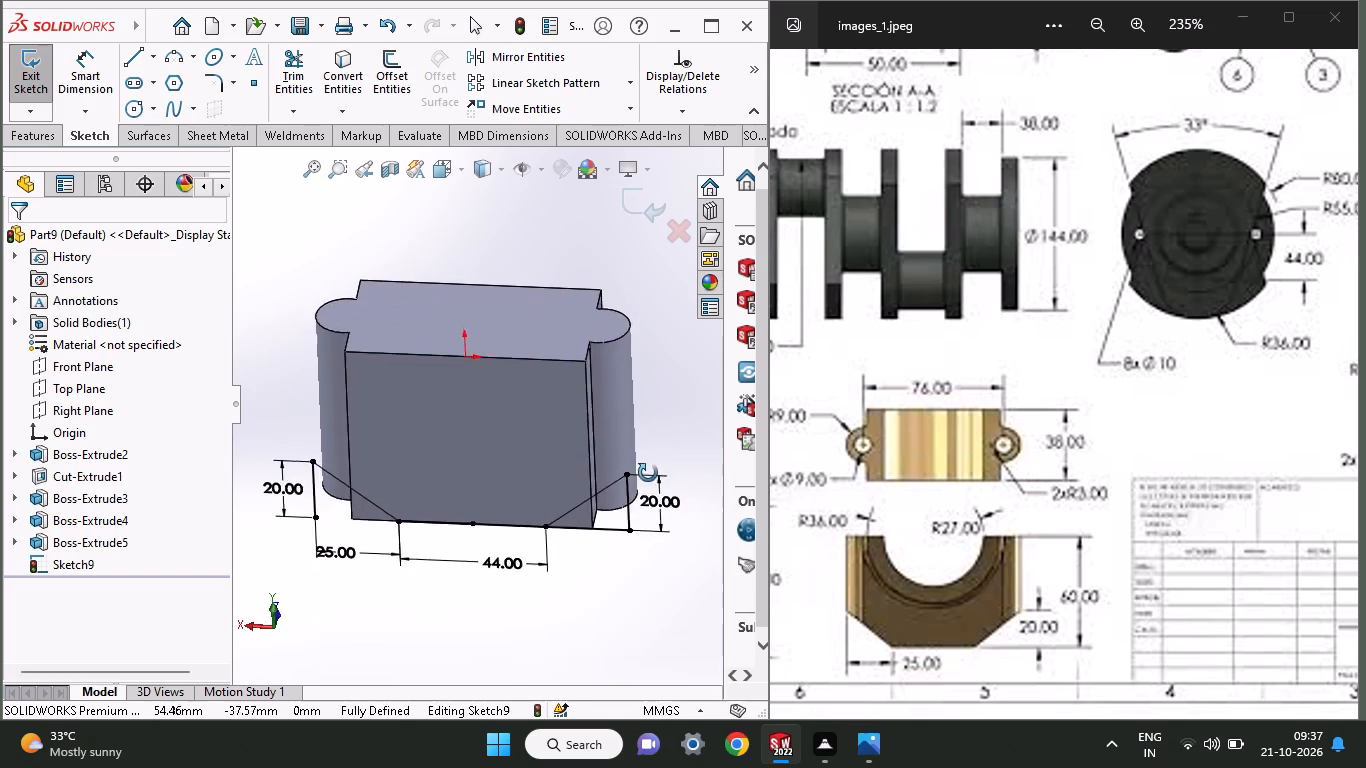
{"action": "middle_click_drag", "start_coordinate": [648, 473], "coordinate": [663, 431]}
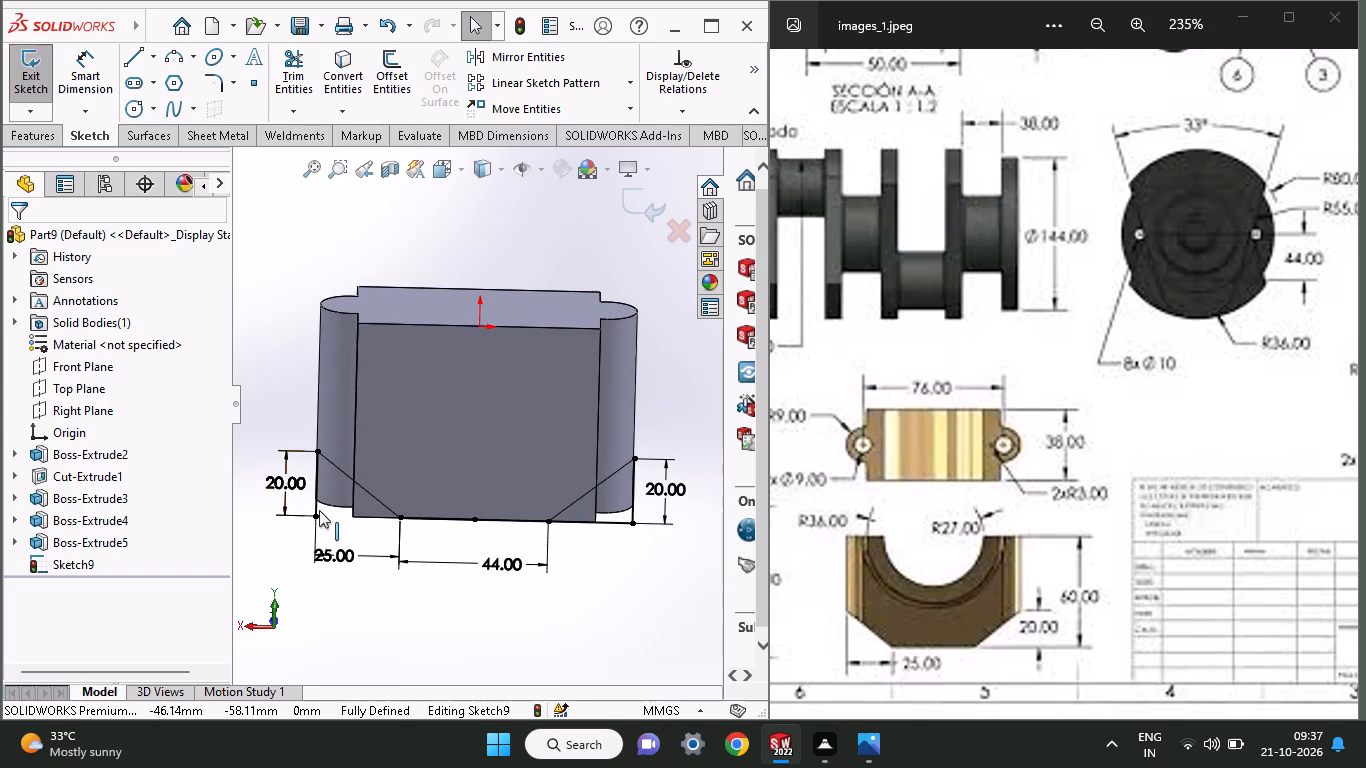
{"action": "left_click", "coordinate": [133, 59]}
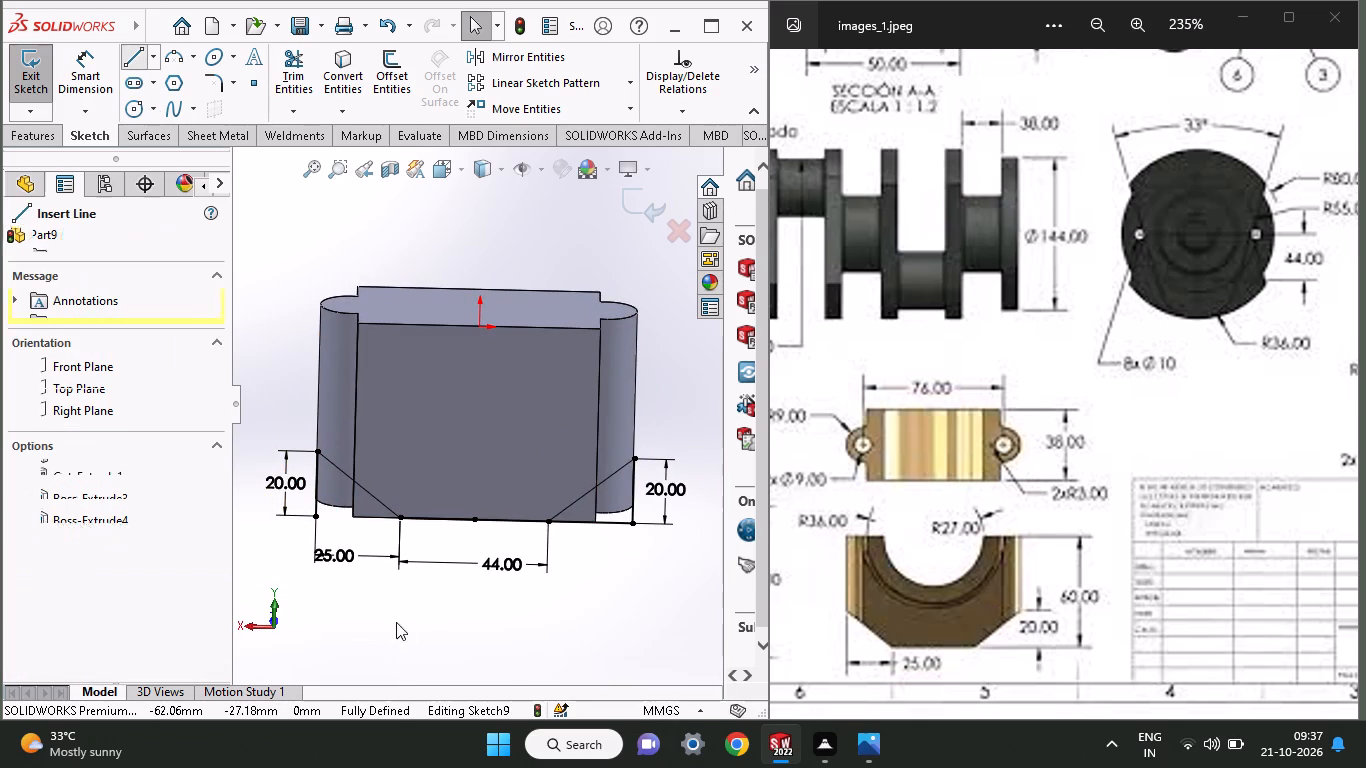
{"action": "left_click", "coordinate": [315, 519]}
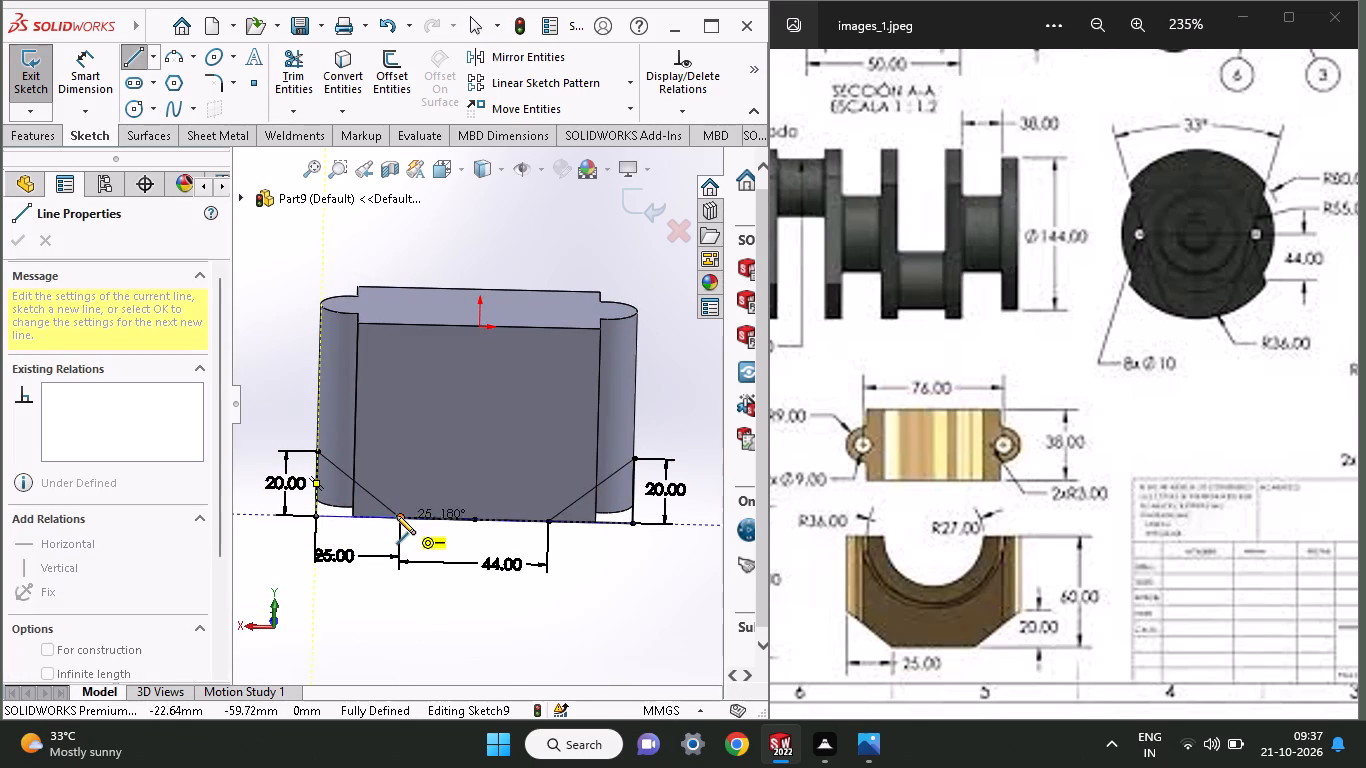
{"action": "left_click", "coordinate": [396, 515]}
{"action": "right_click", "coordinate": [419, 591]}
{"action": "left_click", "coordinate": [440, 578]}
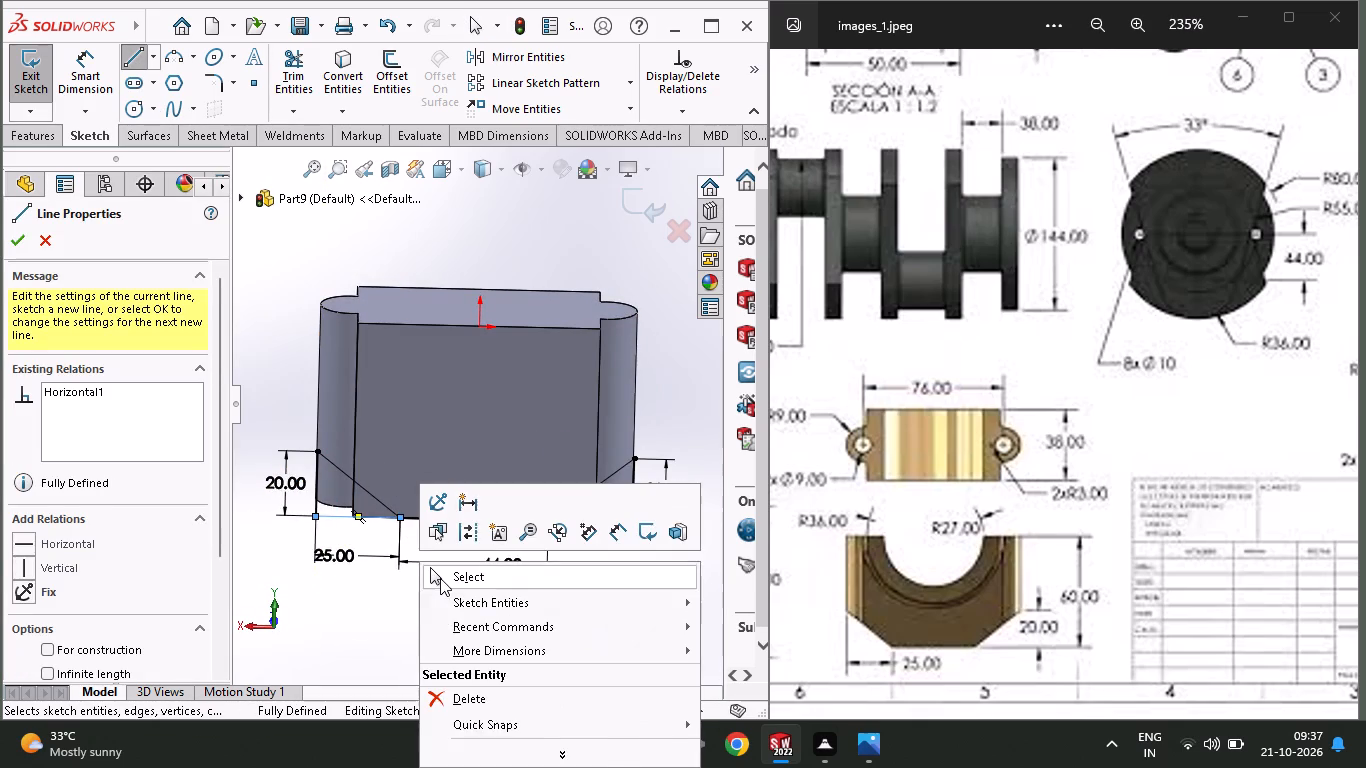
Cut-extrude the four regions of both corner triangles 60 mm blind through the block and bosses.
{"action": "left_click", "coordinate": [47, 140]}
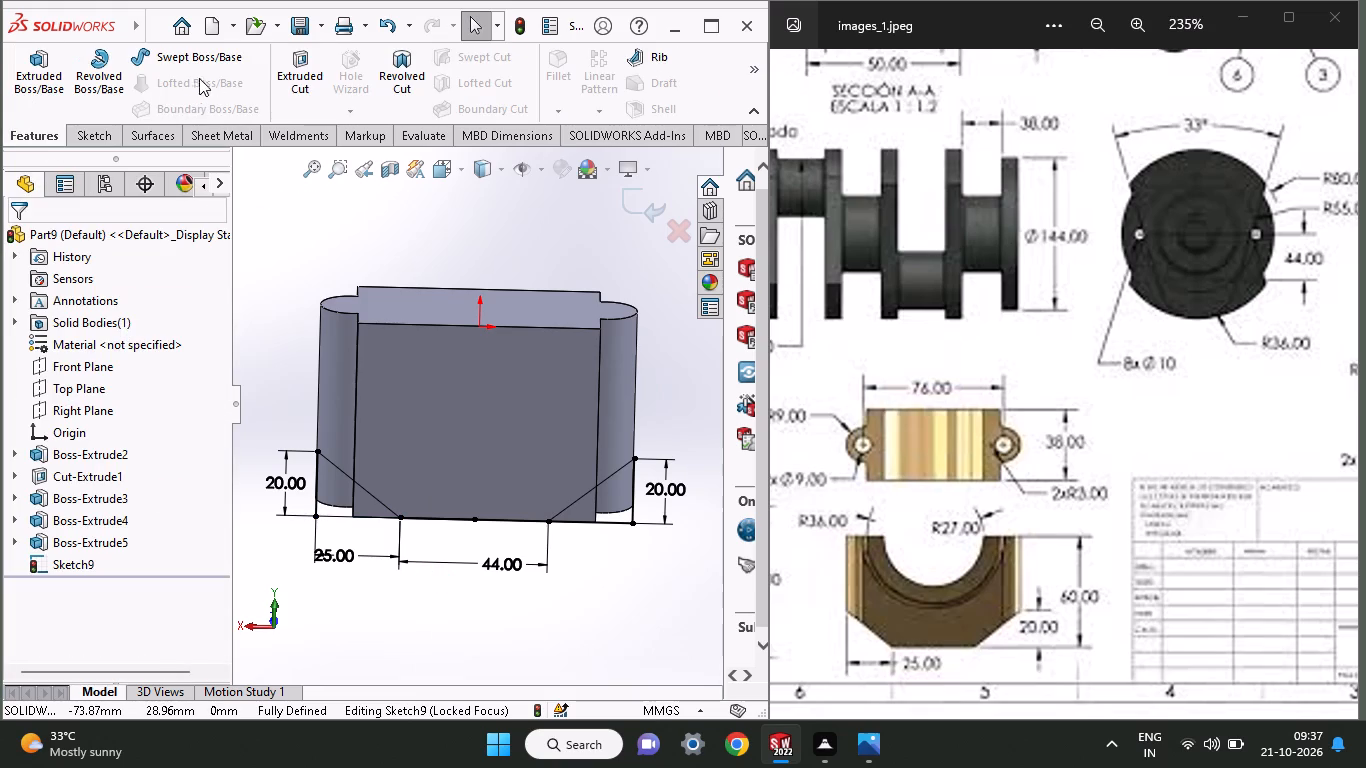
{"action": "left_click", "coordinate": [289, 74]}
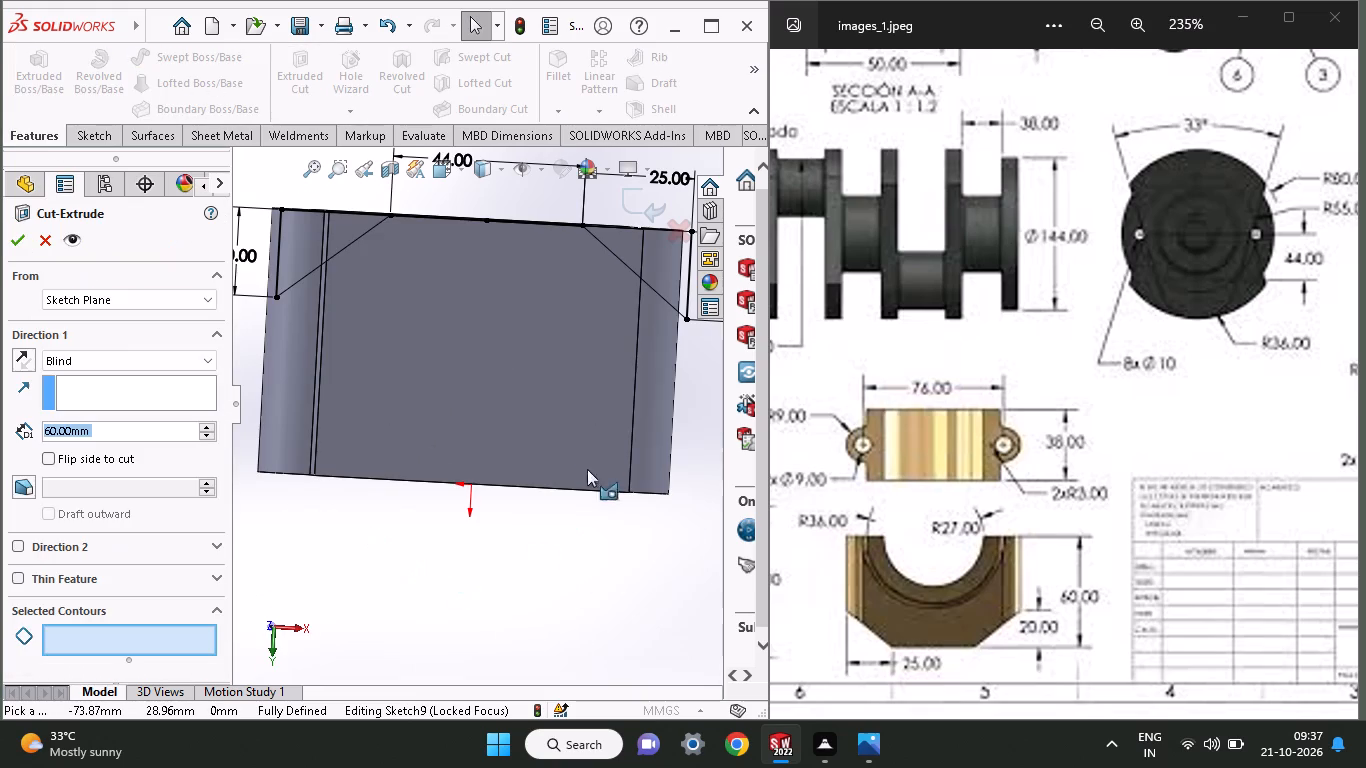
{"action": "left_click", "coordinate": [663, 273]}
{"action": "left_click", "coordinate": [632, 256]}
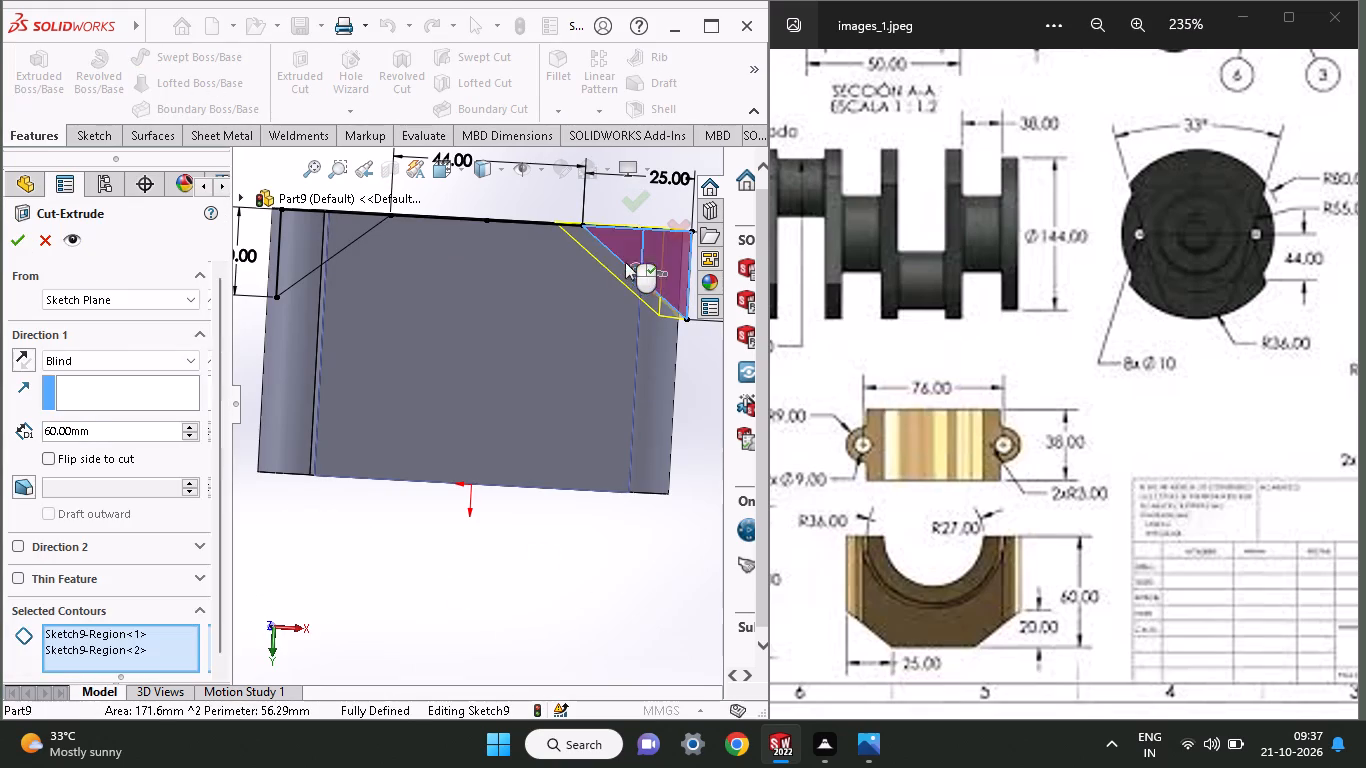
{"action": "left_click", "coordinate": [296, 266]}
{"action": "left_click", "coordinate": [334, 237]}
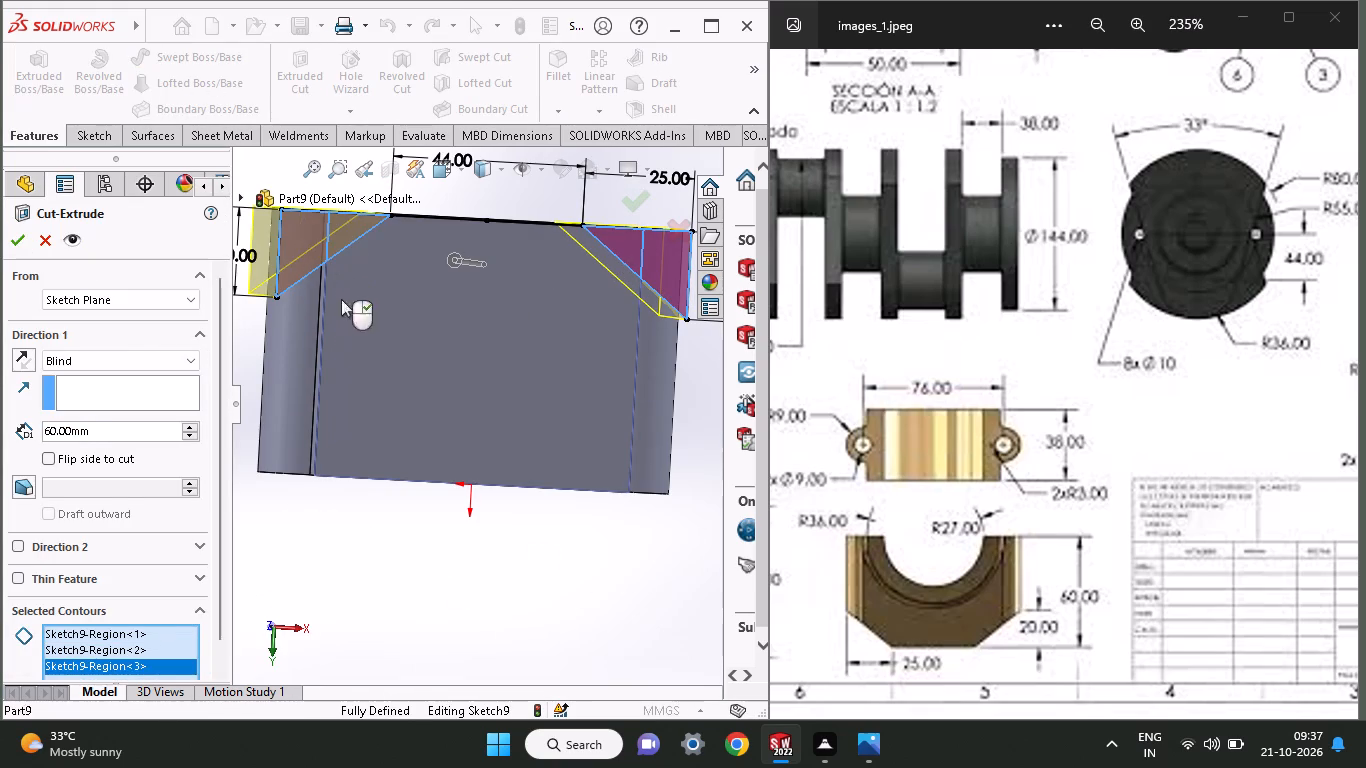
{"action": "middle_click_drag", "start_coordinate": [400, 575], "coordinate": [519, 460]}
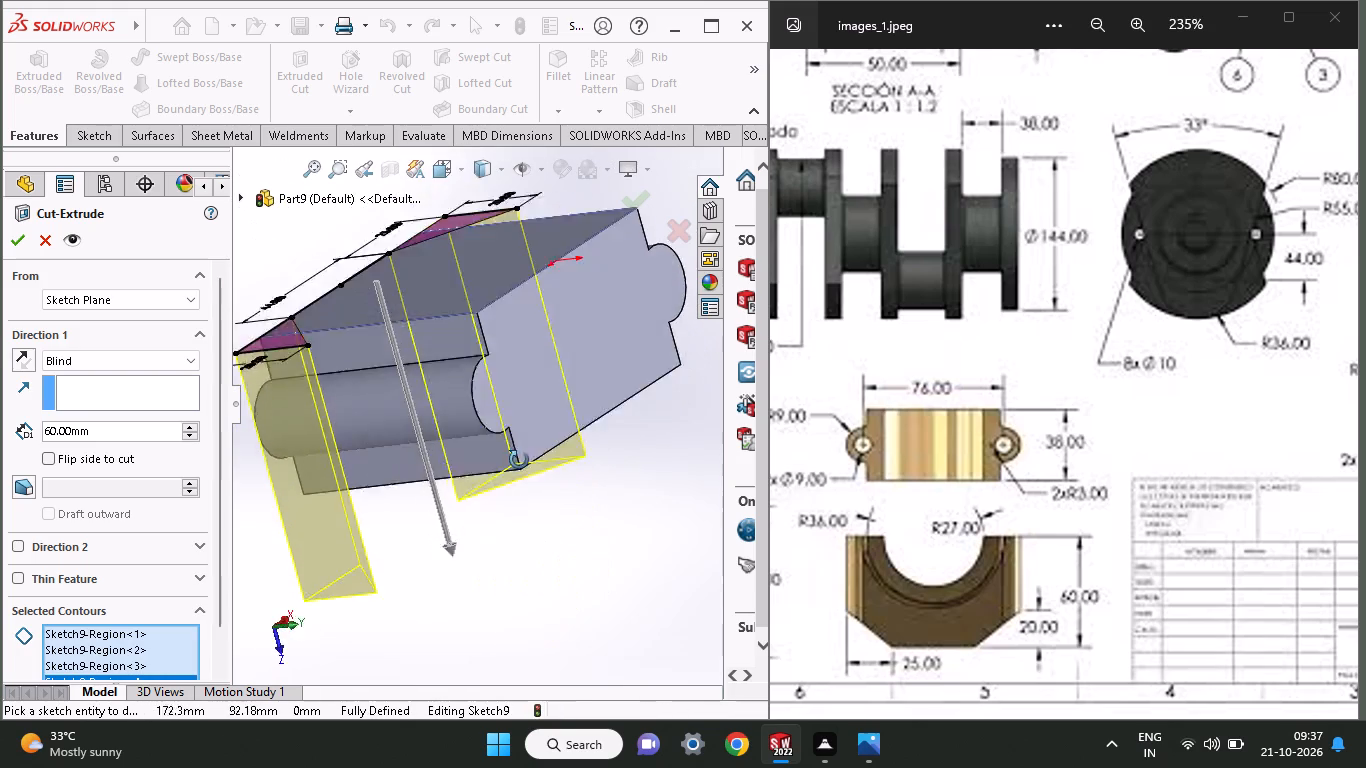
{"action": "middle_click_drag", "start_coordinate": [519, 460], "coordinate": [511, 494]}
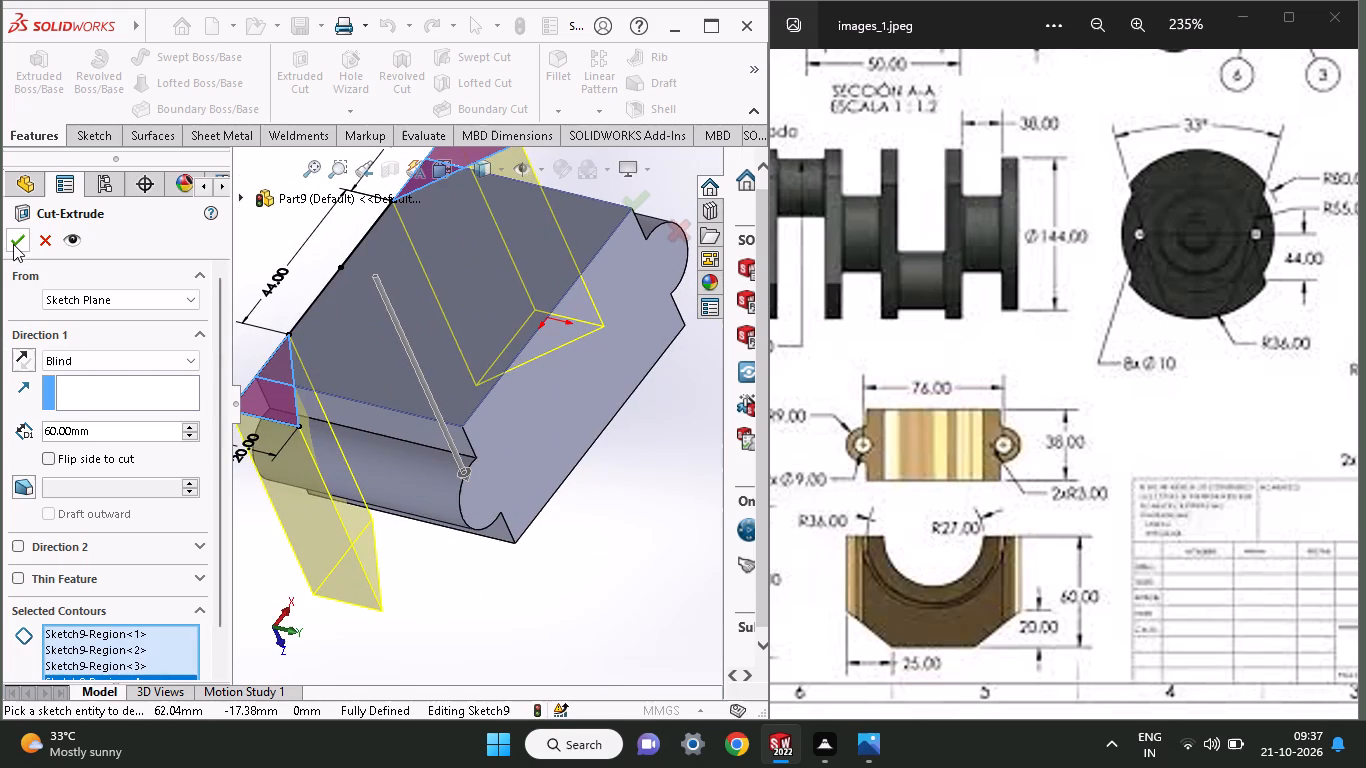
{"action": "left_click", "coordinate": [13, 244]}
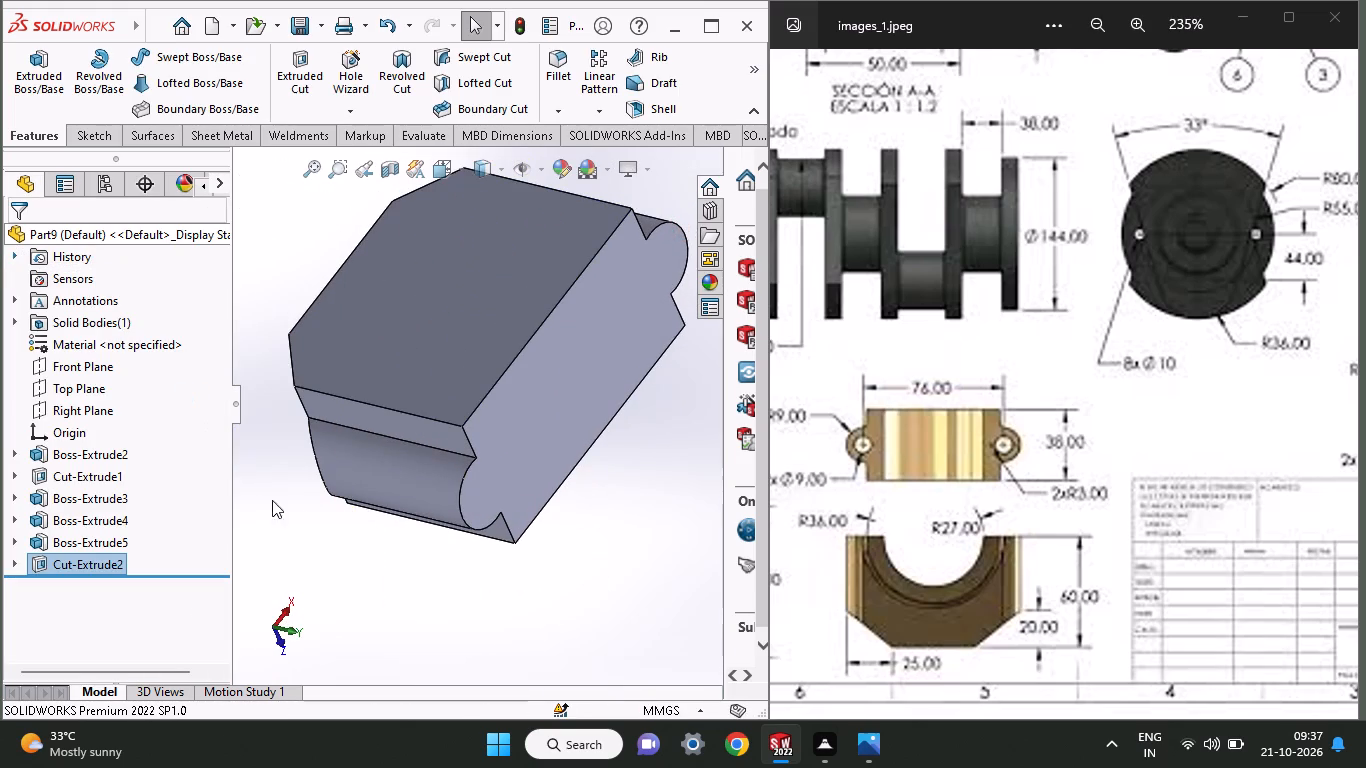
Start a sketch on the block's large chamfered front face and draw a circle about 46 mm in diameter centred on the origin.
{"action": "middle_click_drag", "start_coordinate": [301, 505], "coordinate": [455, 648]}
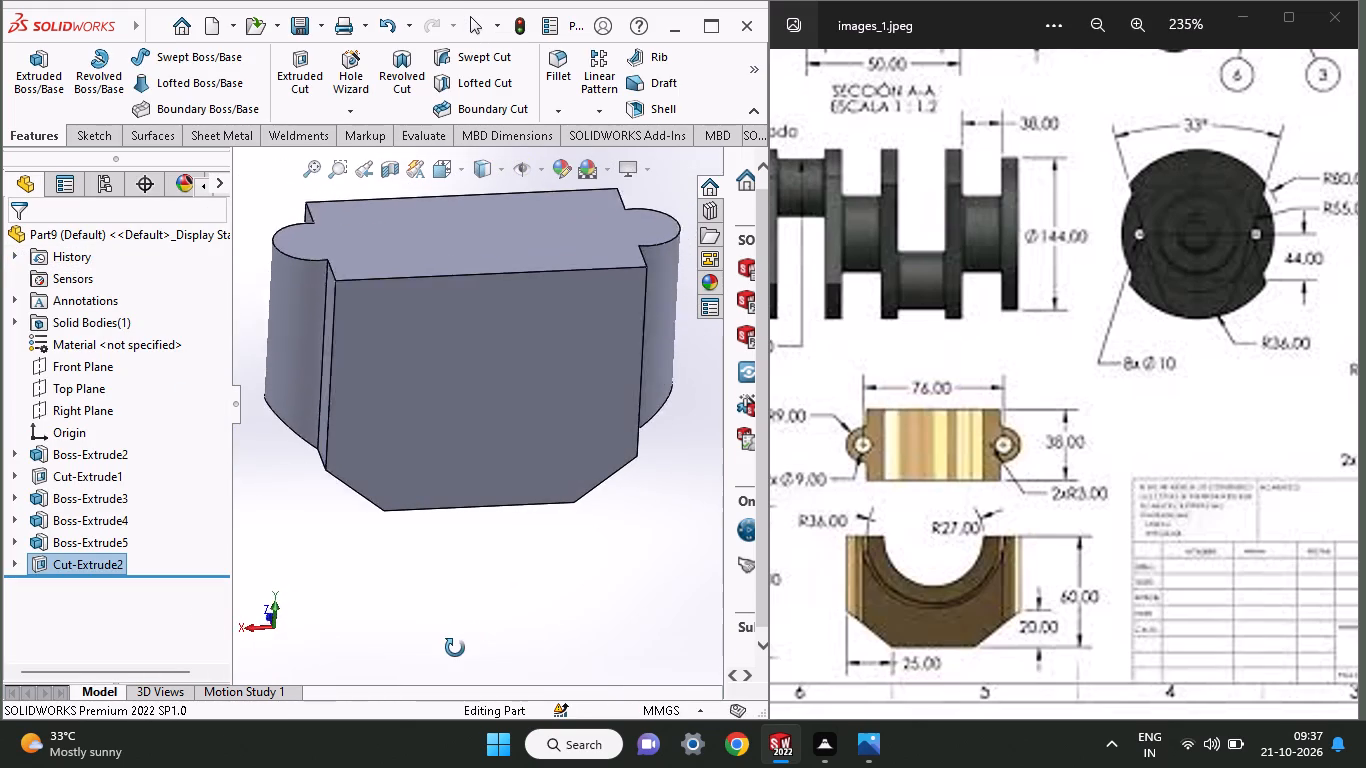
{"action": "middle_click_drag", "start_coordinate": [455, 648], "coordinate": [434, 715]}
{"action": "middle_click_drag", "start_coordinate": [440, 480], "coordinate": [447, 422]}
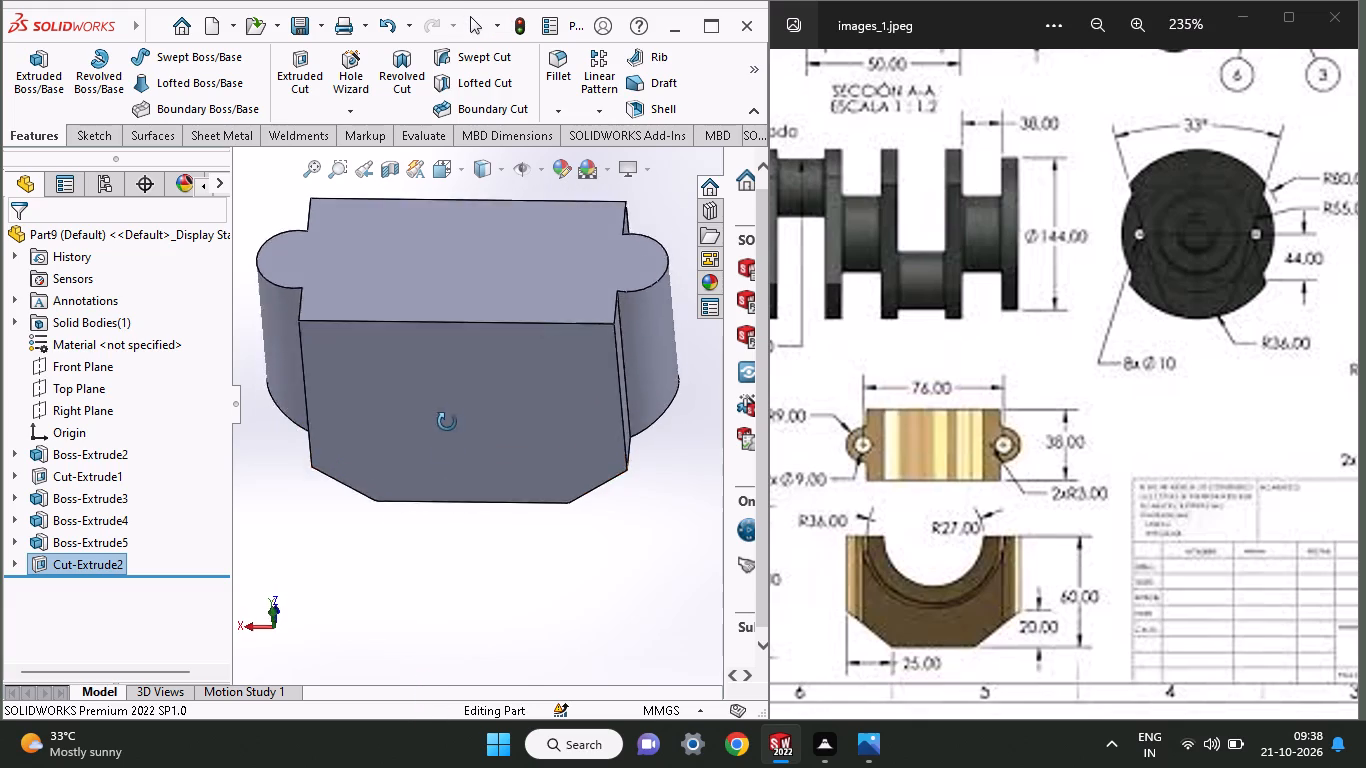
{"action": "middle_click_drag", "start_coordinate": [447, 422], "coordinate": [466, 358]}
{"action": "left_click", "coordinate": [470, 351]}
{"action": "left_click", "coordinate": [560, 295]}
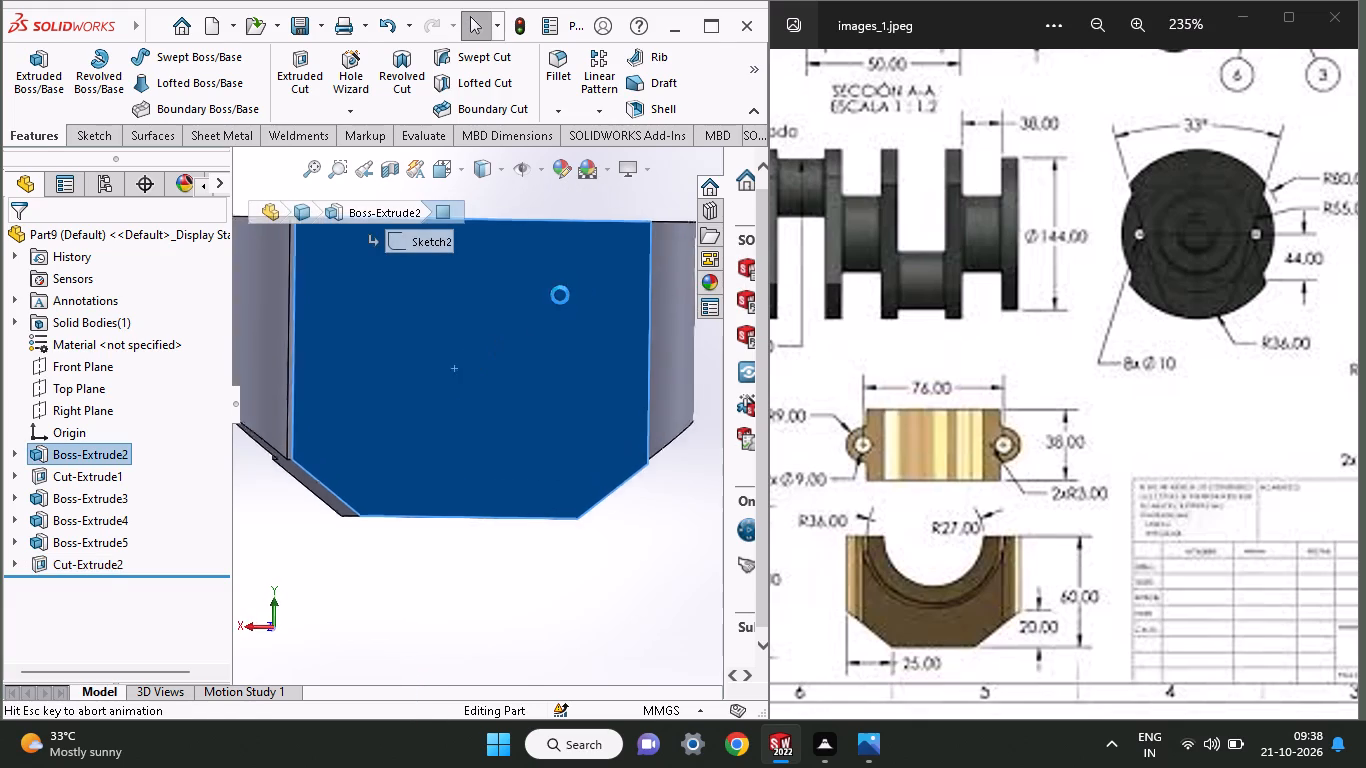
{"action": "scroll", "coordinate": [479, 333], "scroll_direction": "up", "scroll_amount": 2, "text": "ctrl"}
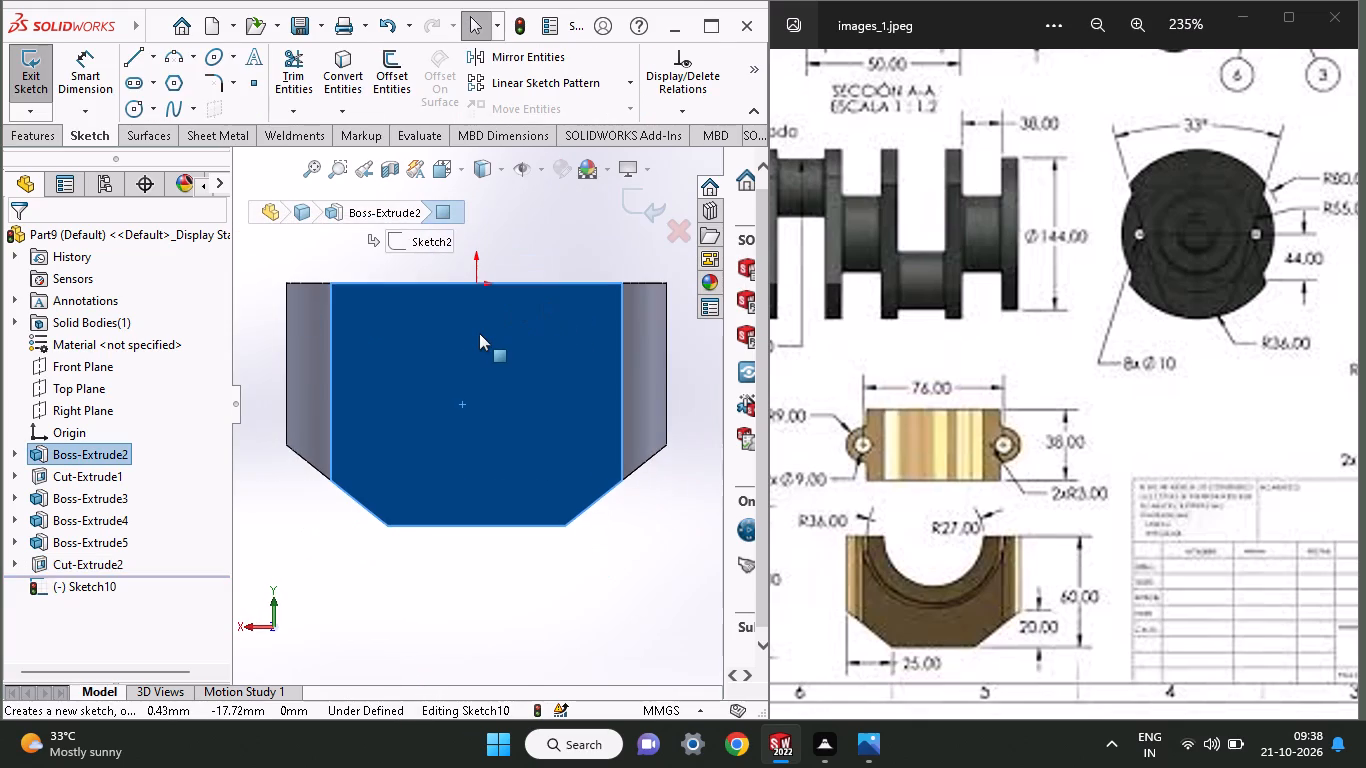
{"action": "left_click", "coordinate": [128, 103]}
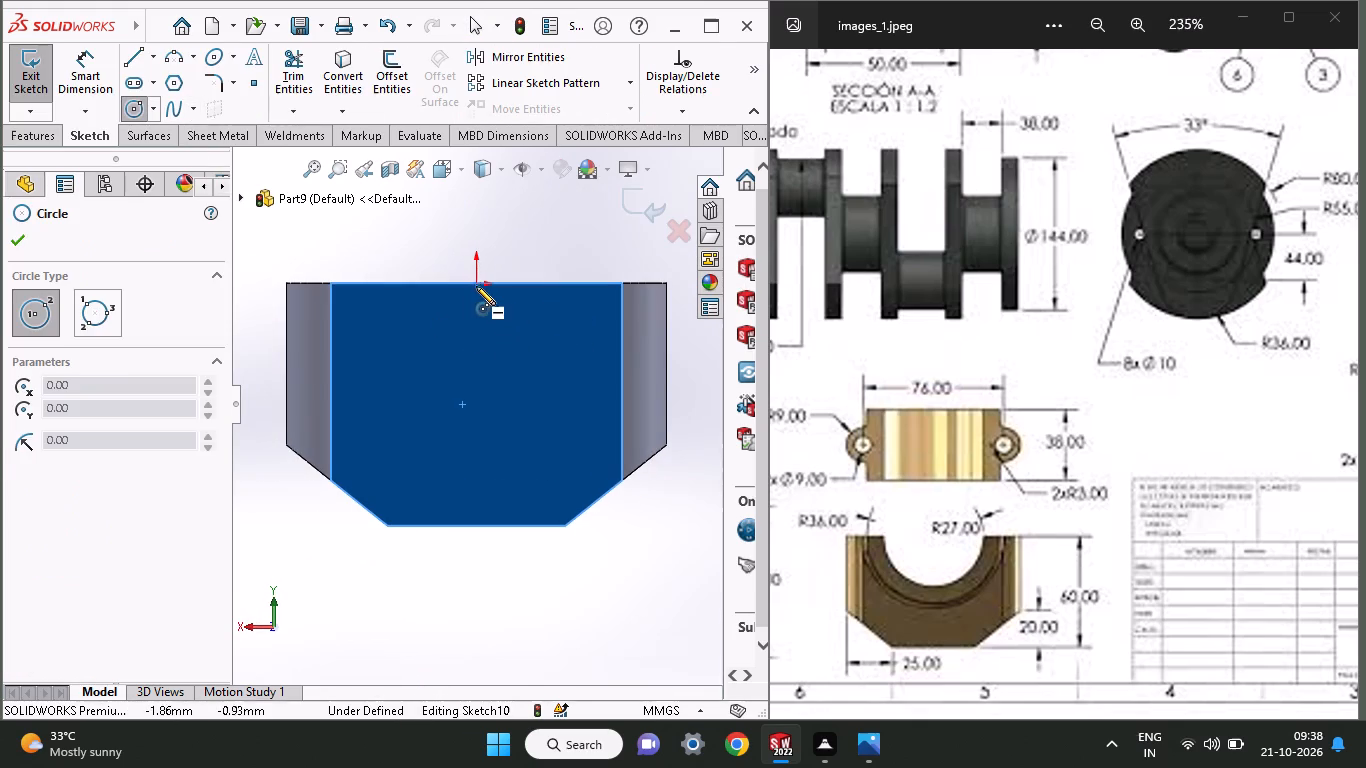
{"action": "left_click", "coordinate": [476, 286]}
{"action": "left_click", "coordinate": [541, 351]}
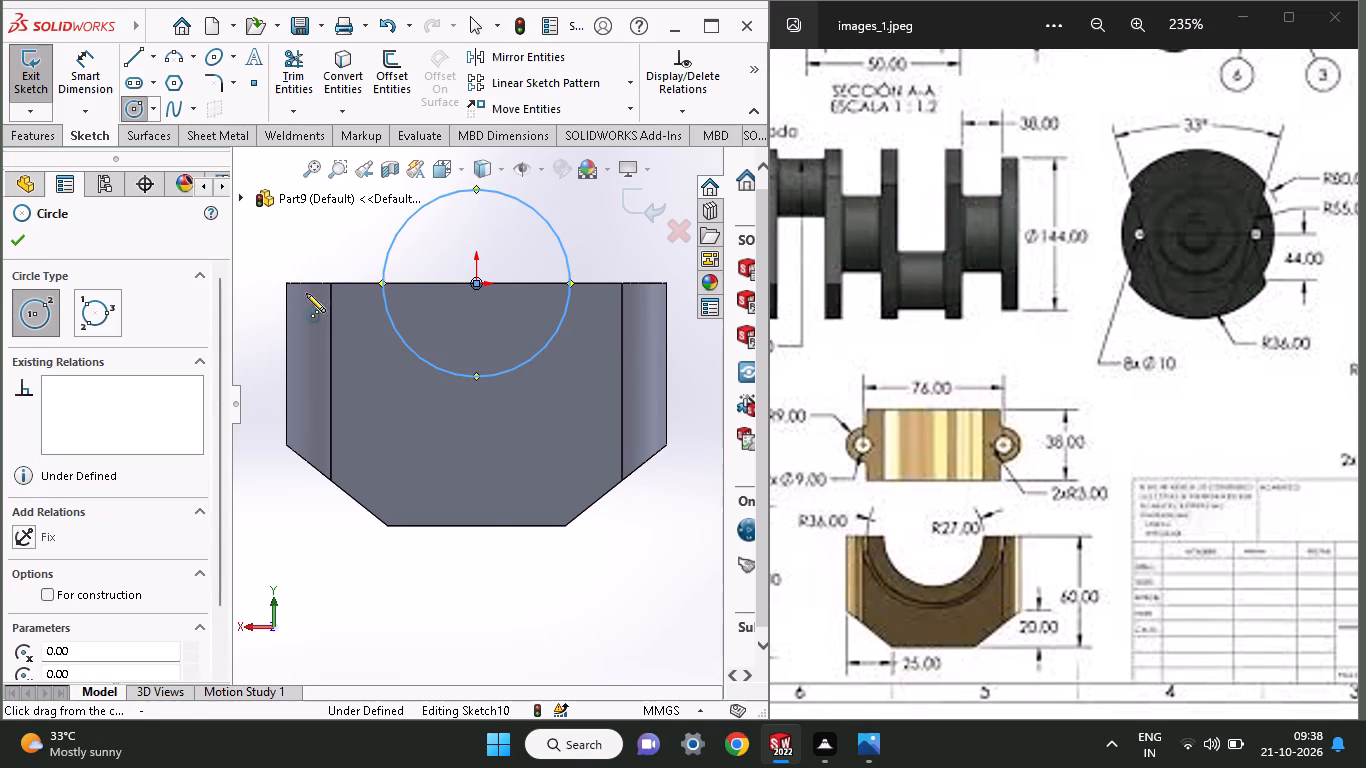
Dimension the circle's diameter at 72 mm.
{"action": "left_click", "coordinate": [72, 100]}
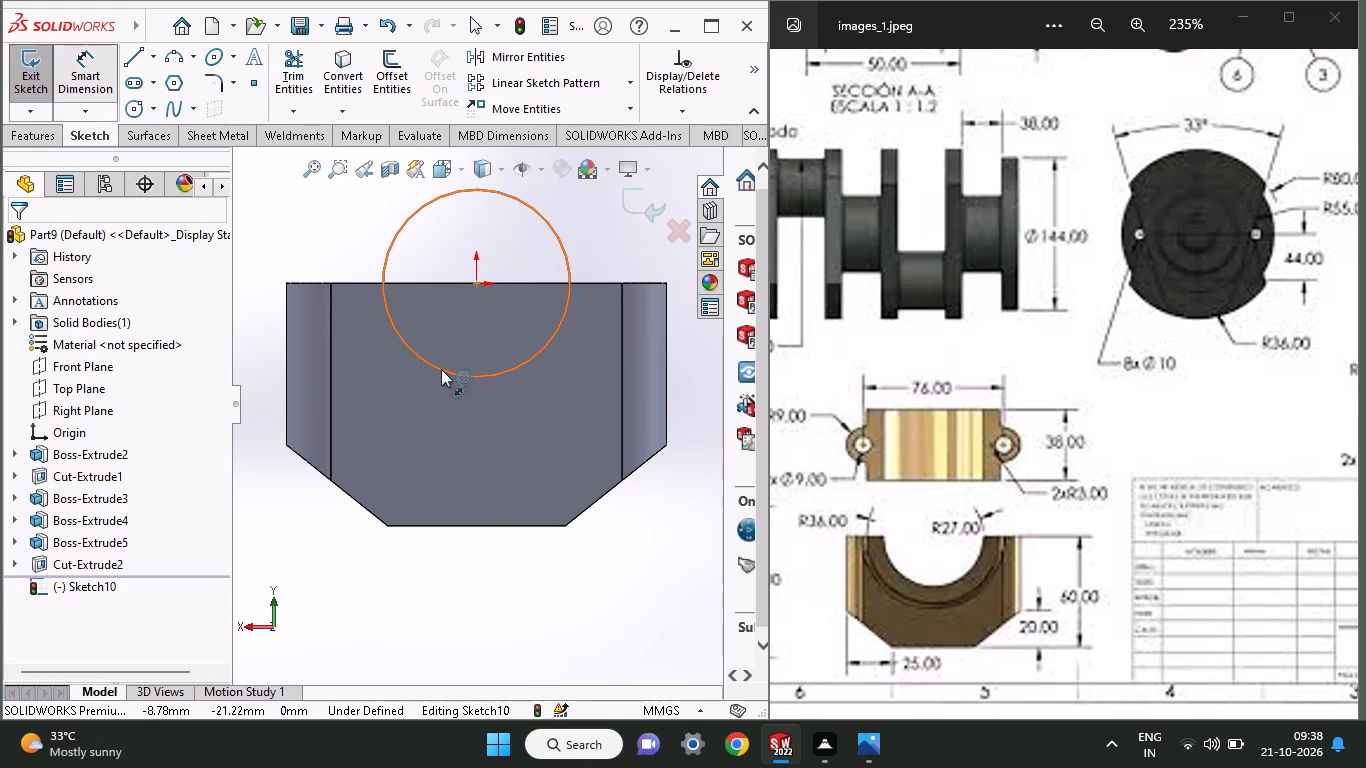
{"action": "left_click", "coordinate": [471, 381]}
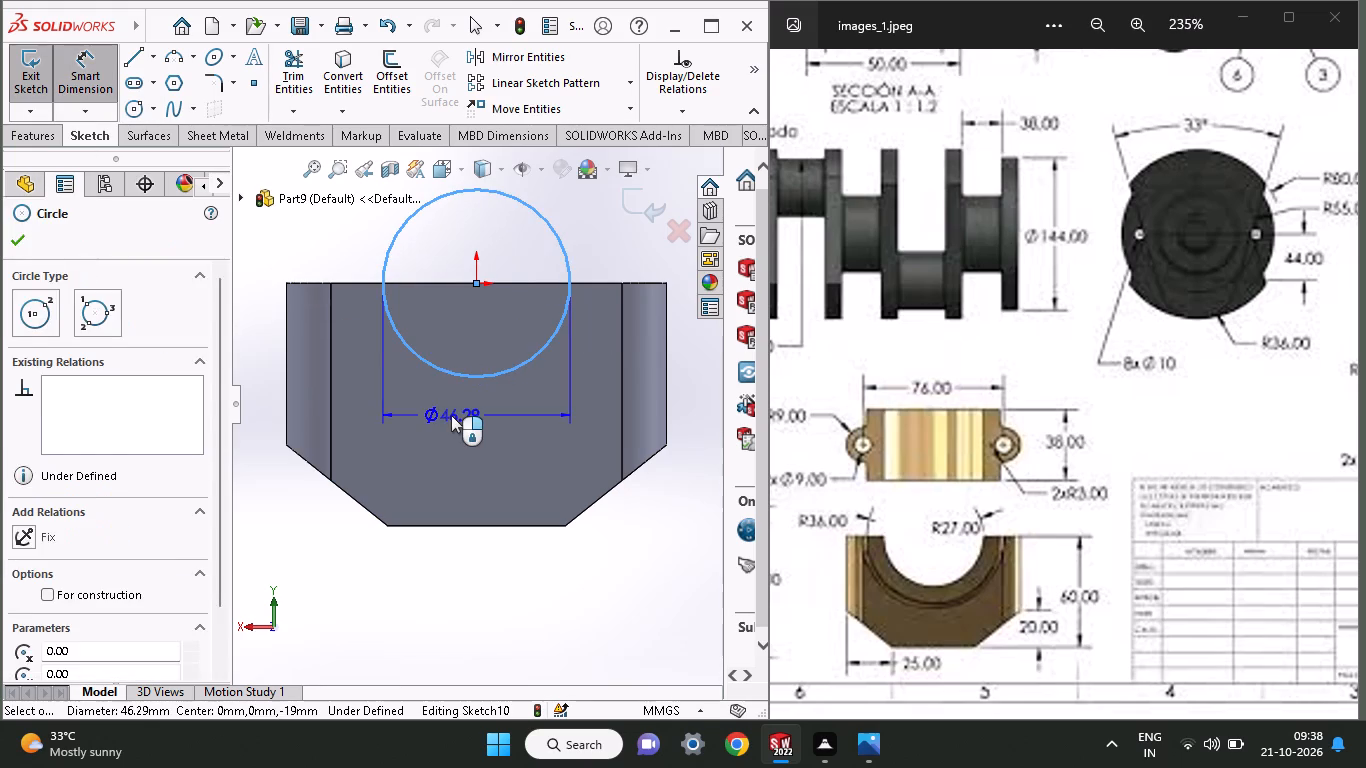
{"action": "left_click", "coordinate": [451, 415]}
{"action": "type", "text": "72"}
{"action": "key", "text": "Return"}
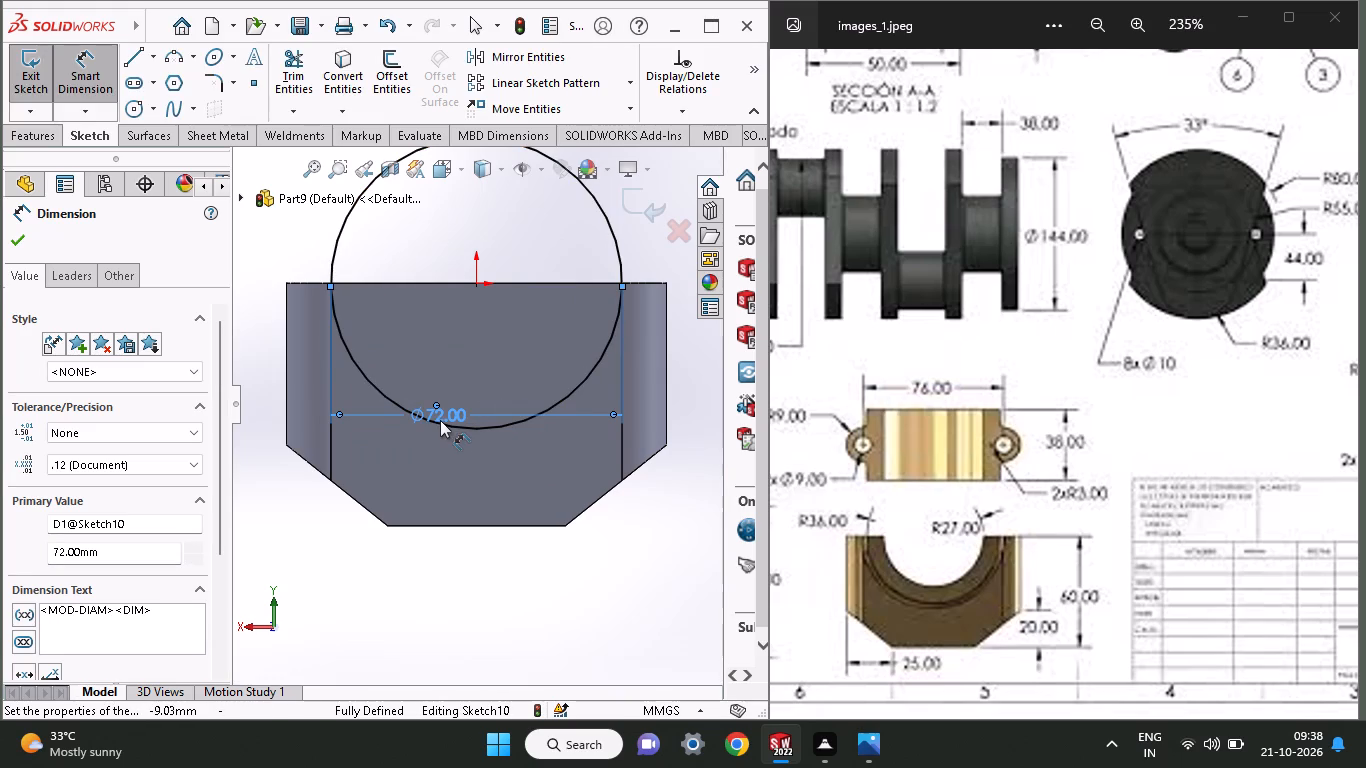
Set the circle's diameter to 54 mm.
{"action": "double_click", "coordinate": [440, 420]}
{"action": "key", "text": "5"}
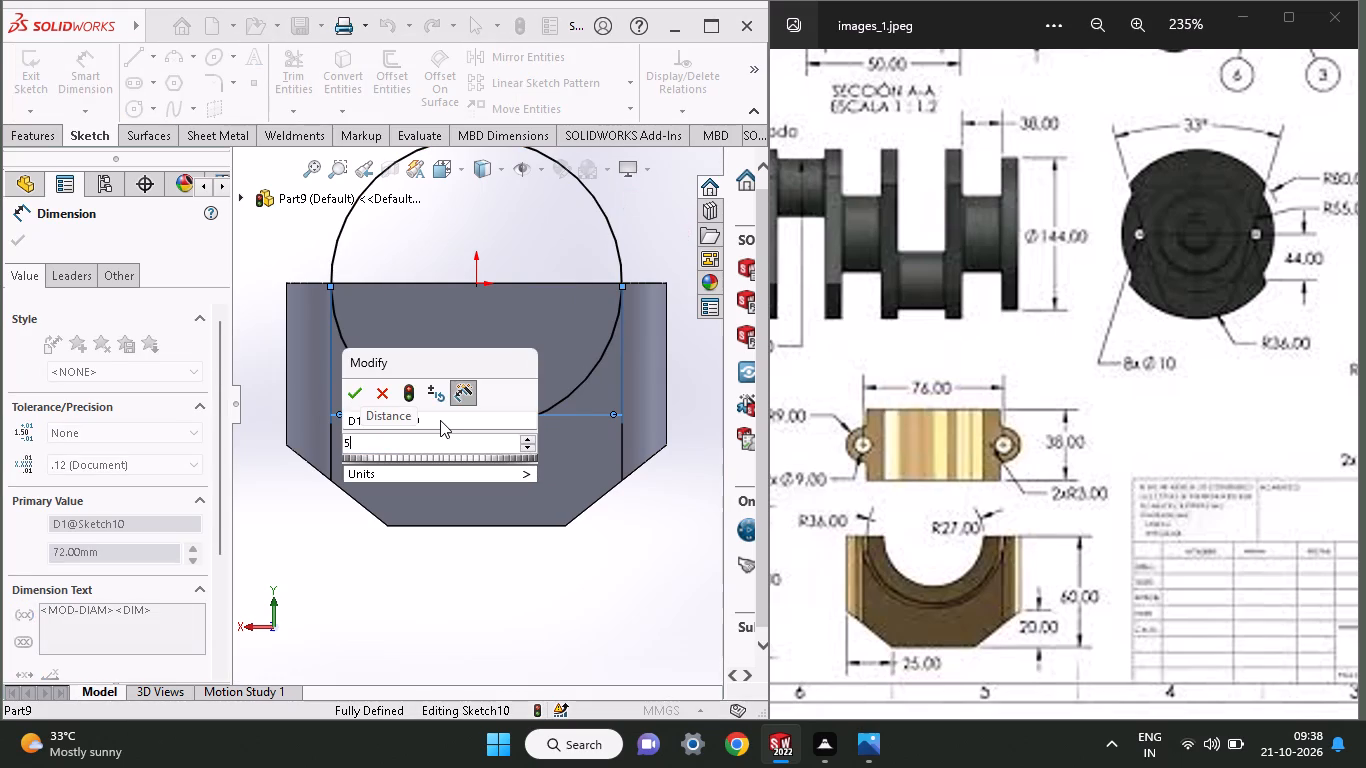
{"action": "key", "text": "4"}
{"action": "key", "text": "Return"}
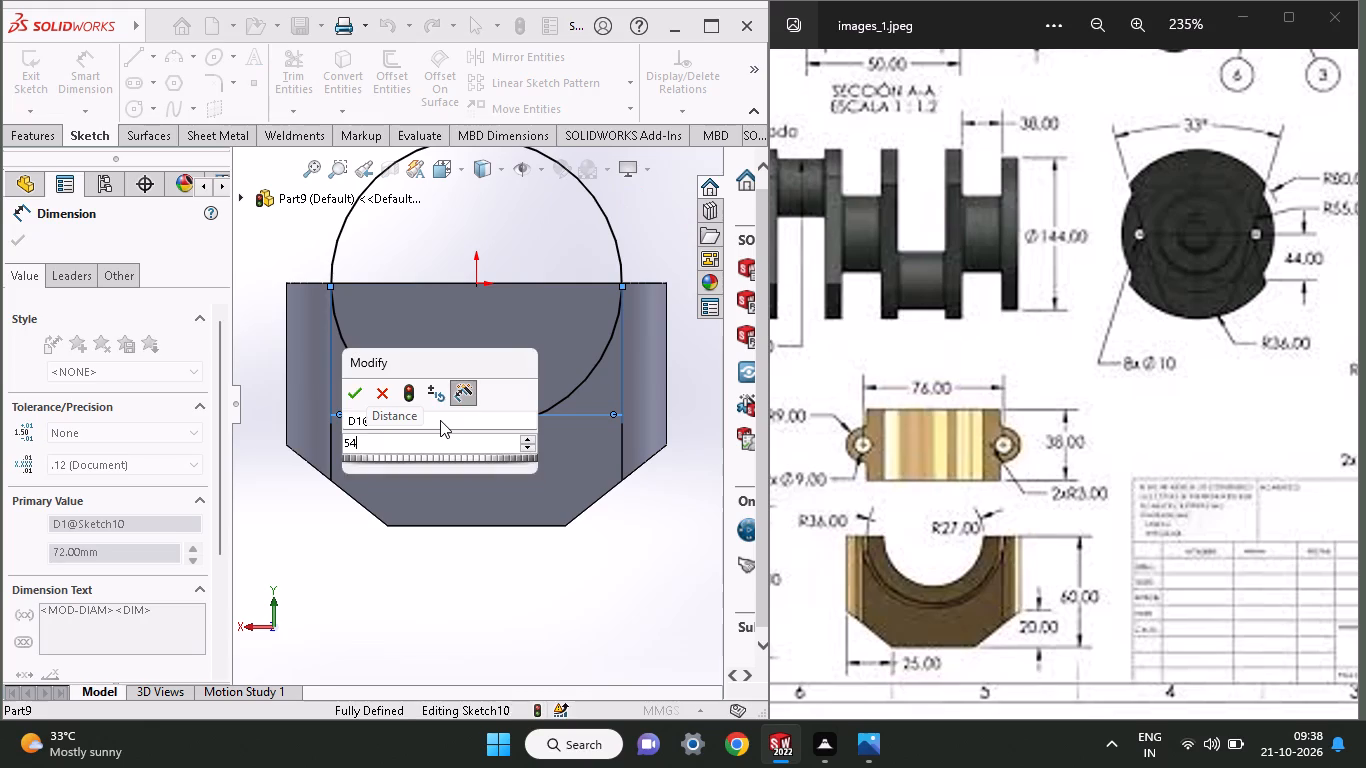
Cut-extrude the 54 mm circle 60 mm blind through the block to form the half-round bearing bore.
{"action": "left_click", "coordinate": [18, 145]}
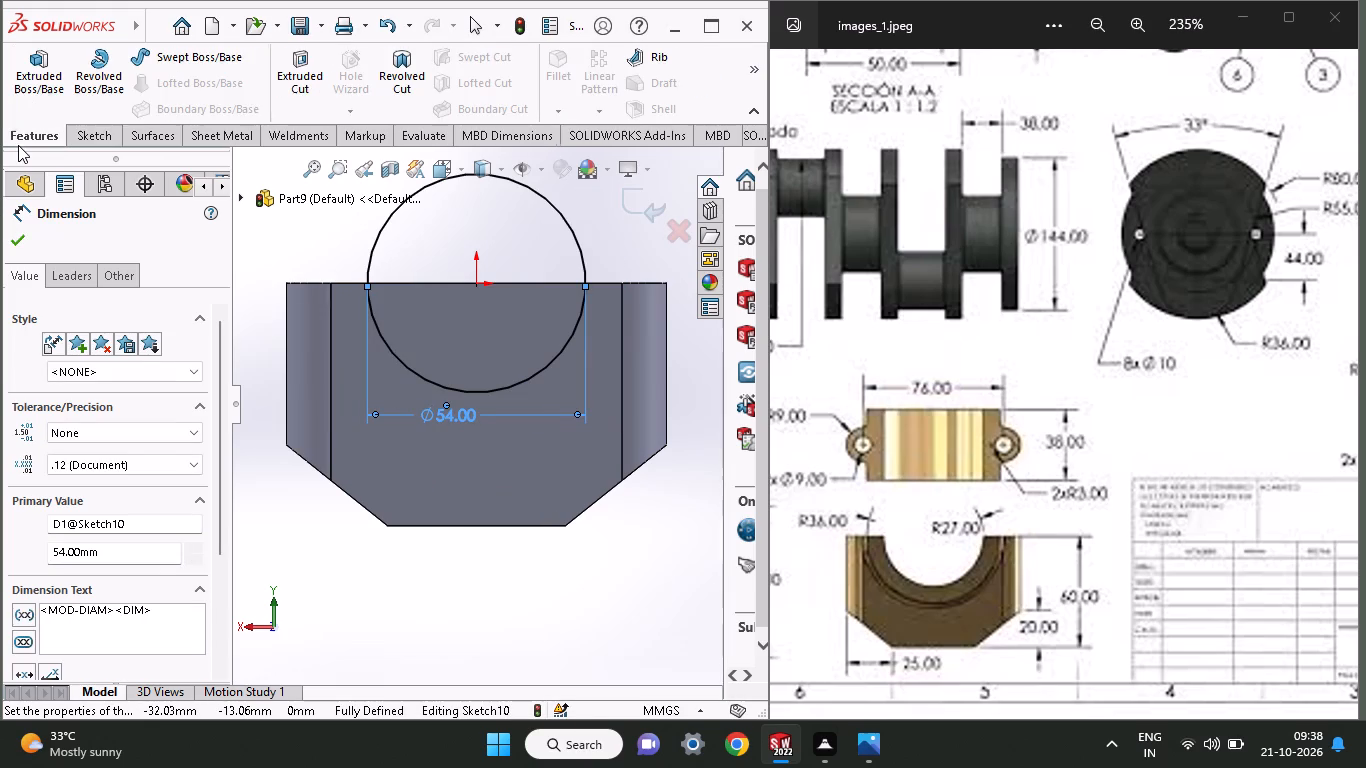
{"action": "left_click", "coordinate": [303, 105]}
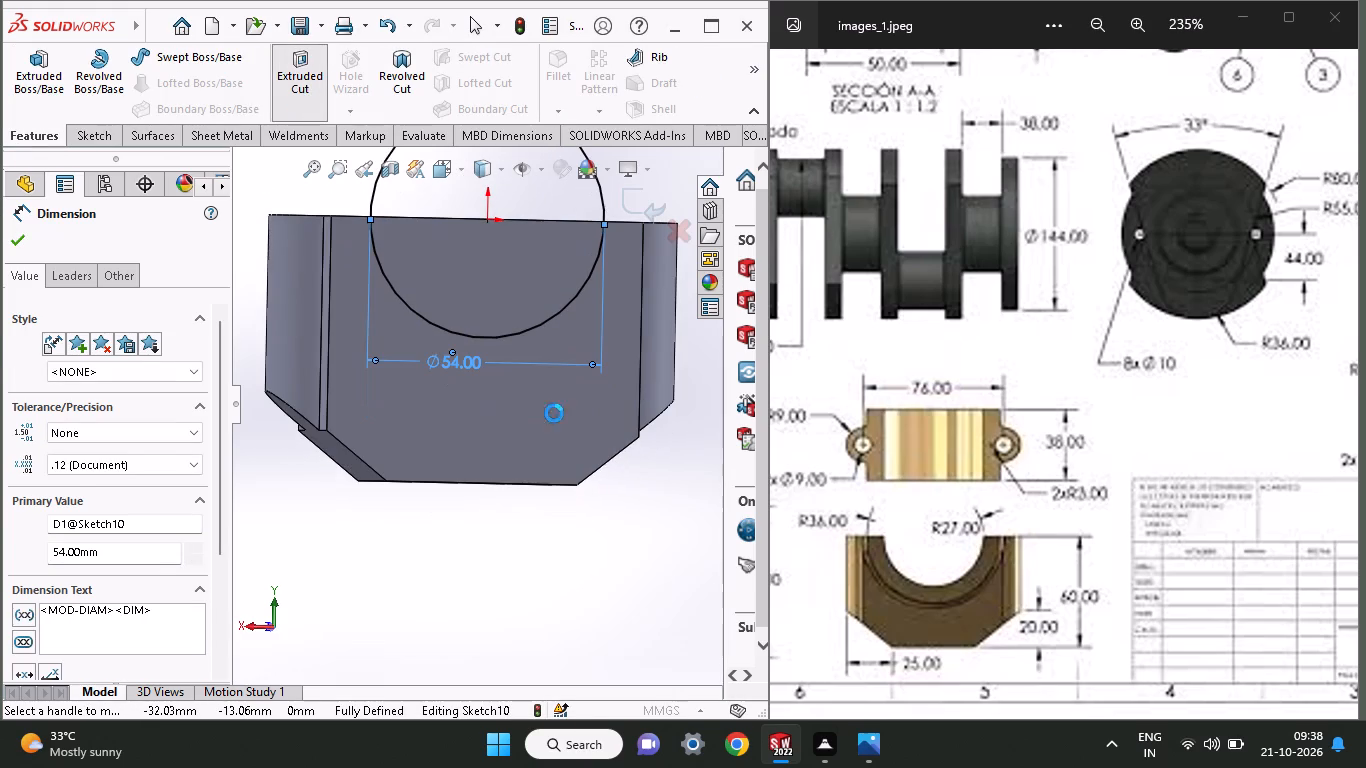
{"action": "middle_click_drag", "start_coordinate": [523, 278], "coordinate": [524, 394]}
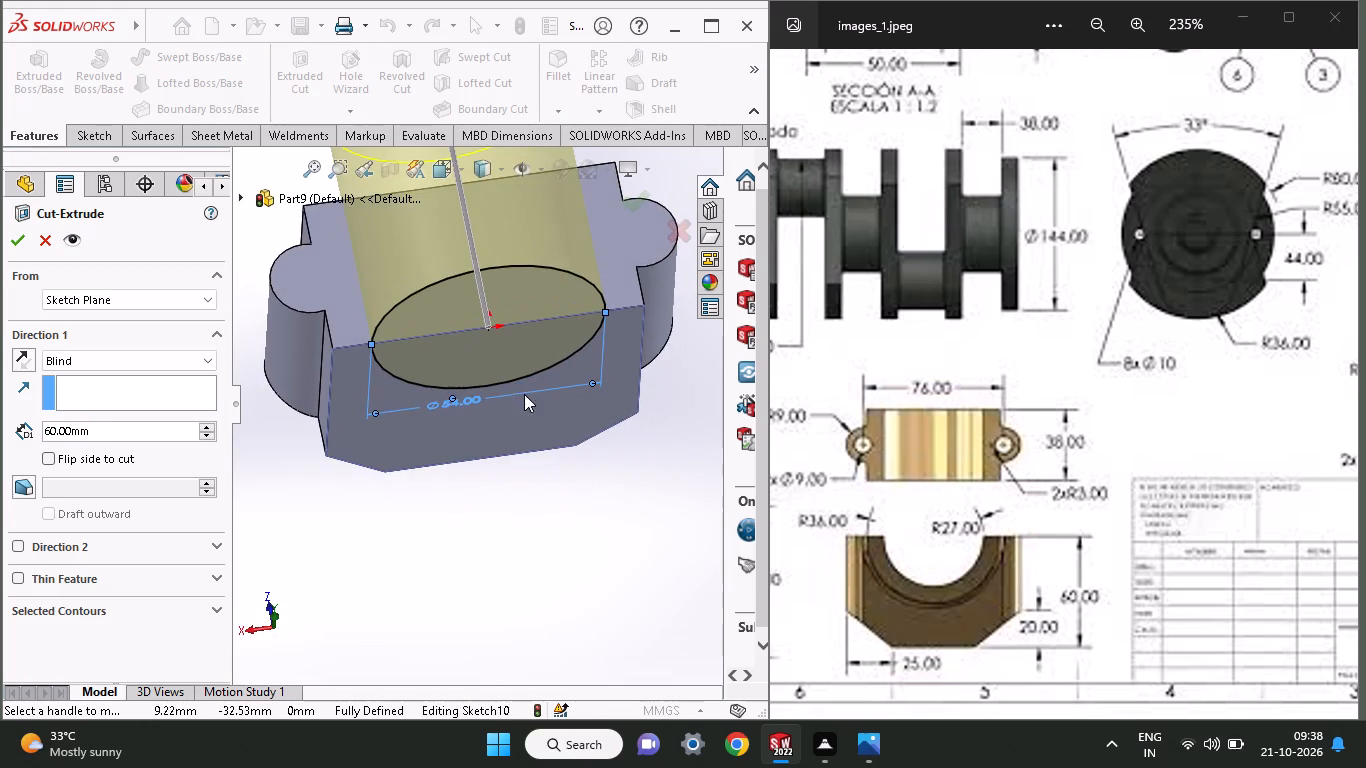
{"action": "left_click", "coordinate": [9, 241]}
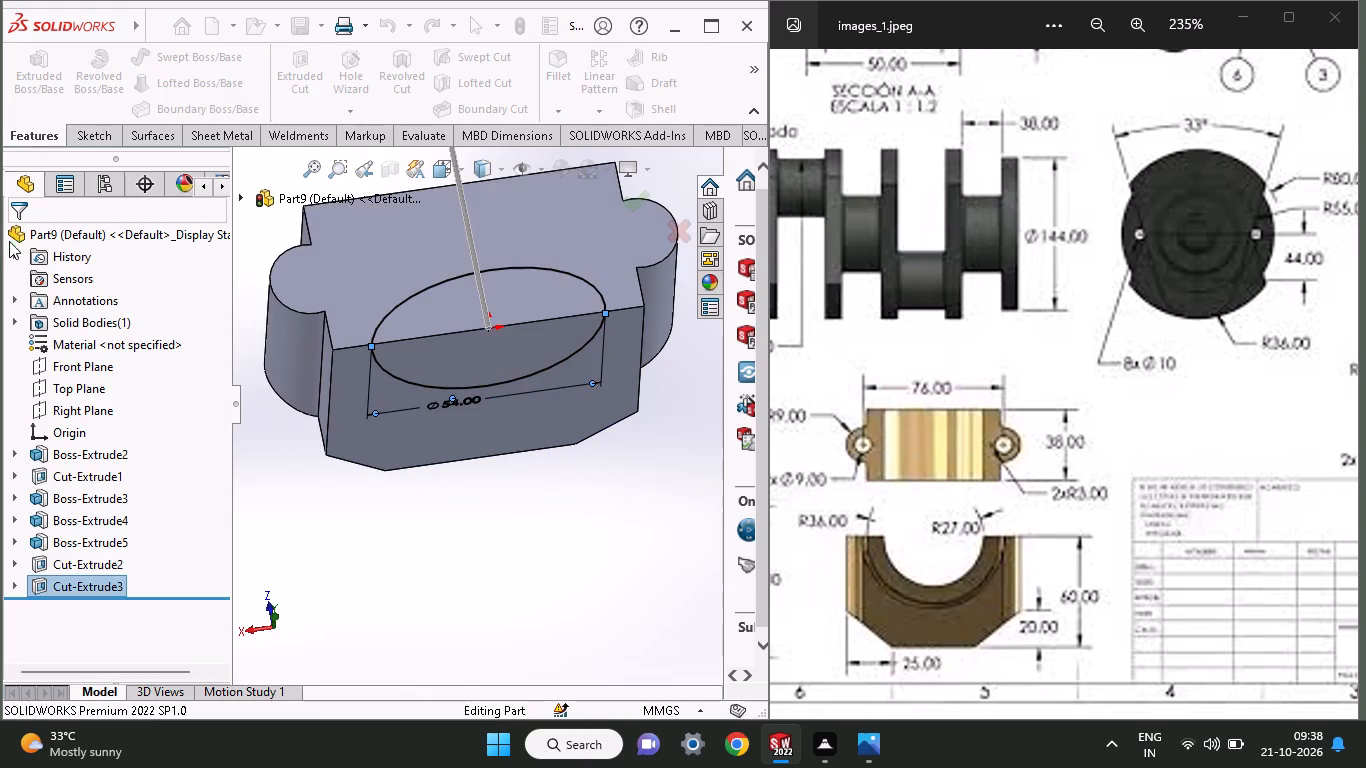
Sketch two circles about 8.4 mm in diameter on the flat mating face beside the bore, each concentric with one rounded boss.
{"action": "middle_click_drag", "start_coordinate": [453, 524], "coordinate": [445, 413]}
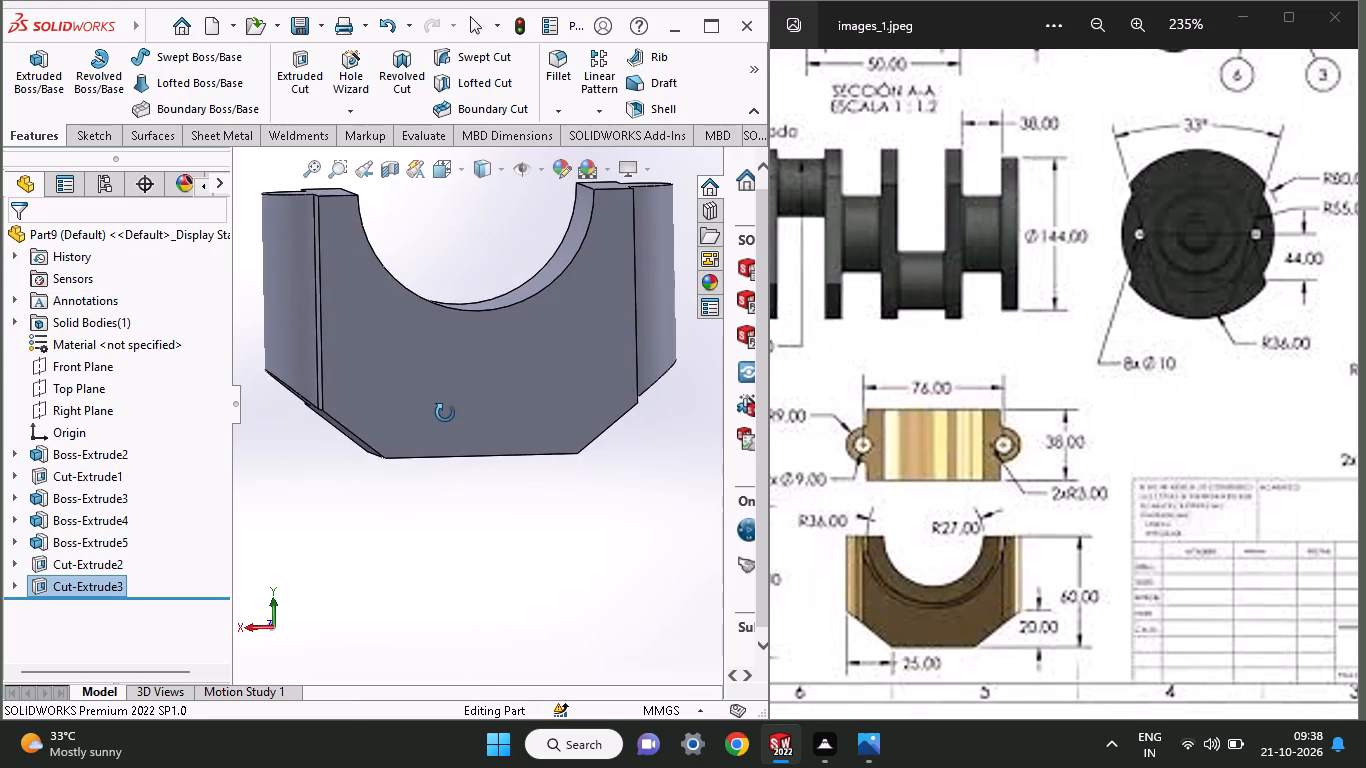
{"action": "middle_click_drag", "start_coordinate": [445, 413], "coordinate": [441, 448]}
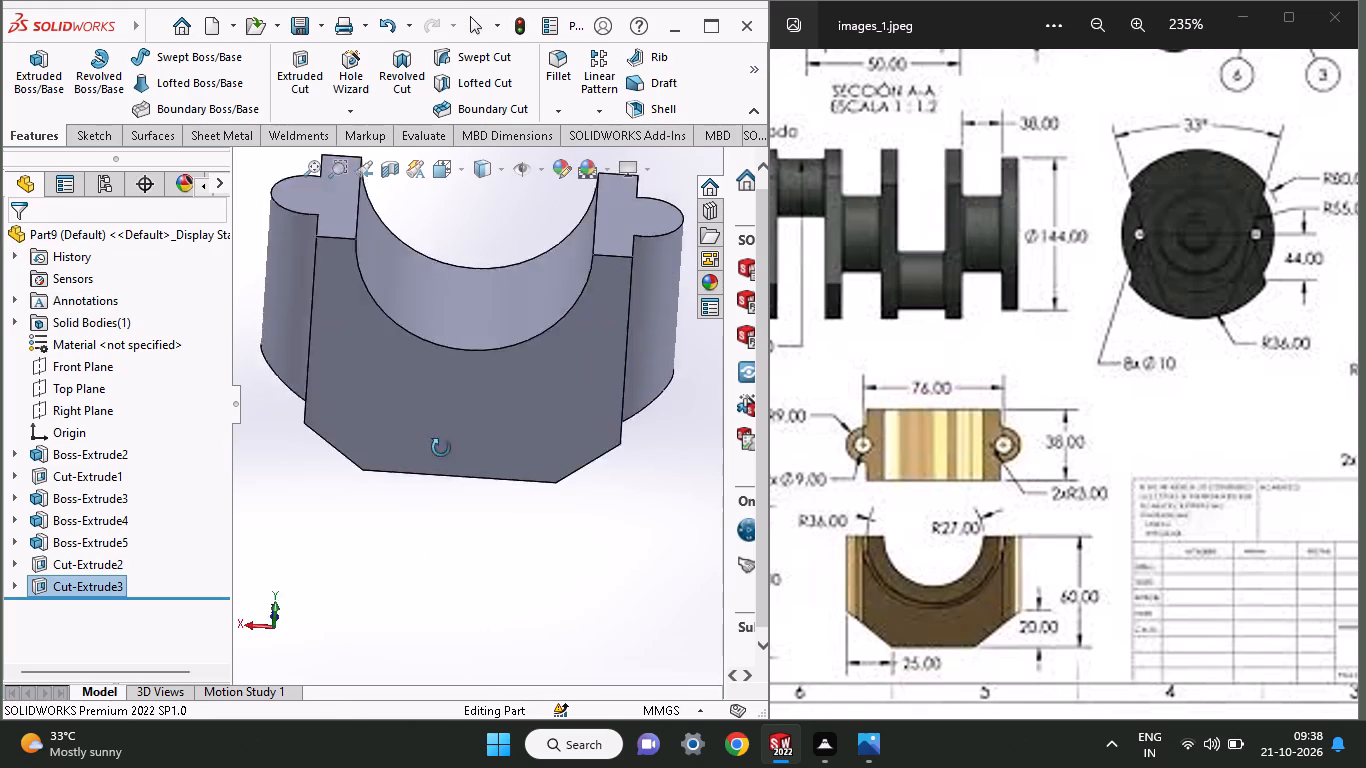
{"action": "middle_click_drag", "start_coordinate": [441, 448], "coordinate": [489, 185]}
{"action": "middle_click_drag", "start_coordinate": [462, 478], "coordinate": [449, 478]}
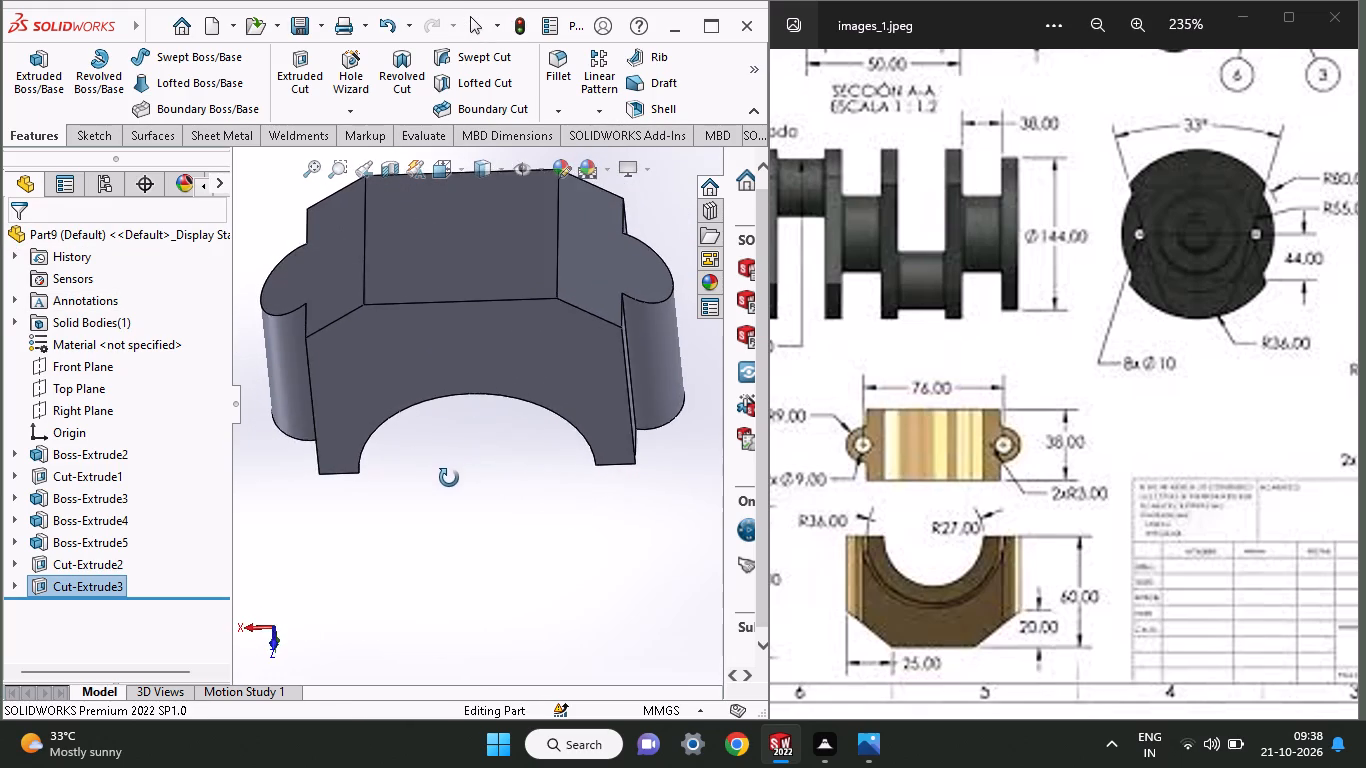
{"action": "middle_click_drag", "start_coordinate": [449, 478], "coordinate": [431, 753]}
{"action": "middle_click_drag", "start_coordinate": [475, 426], "coordinate": [479, 527]}
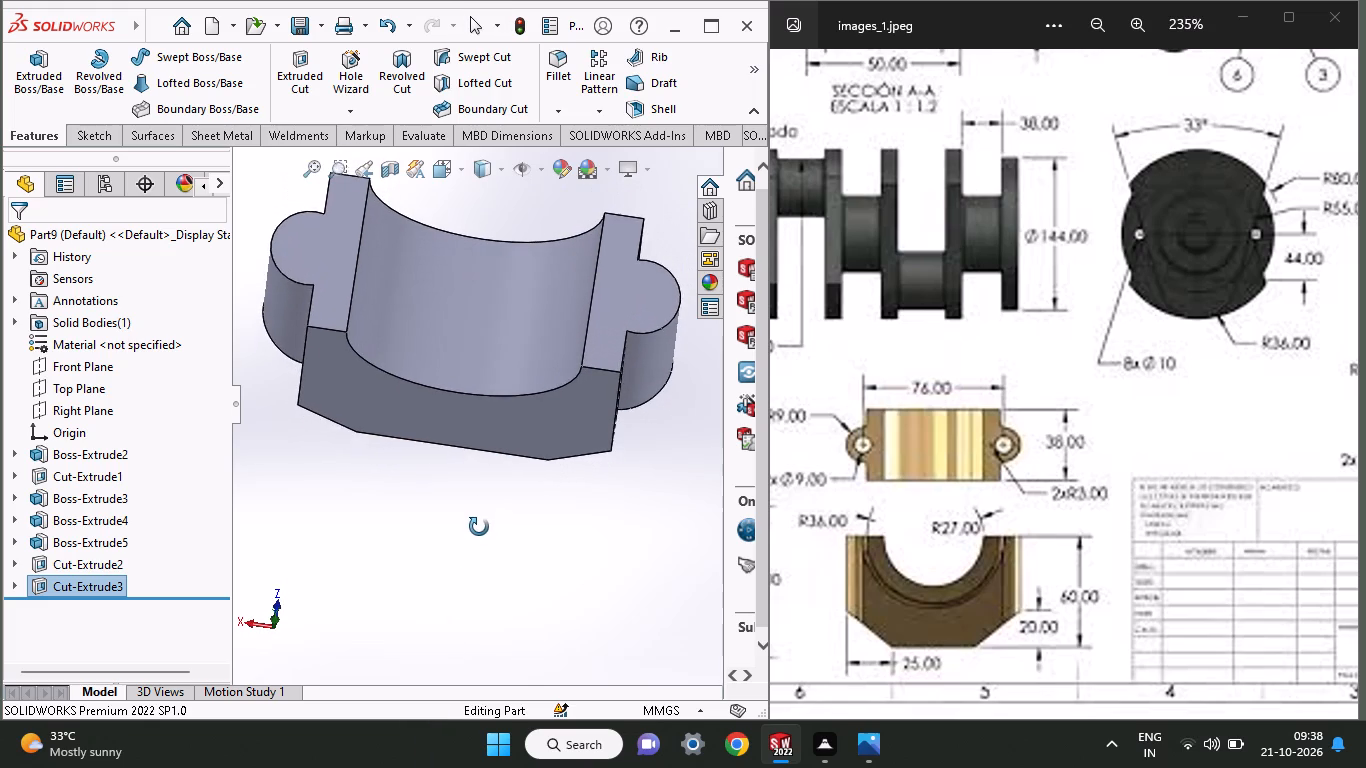
{"action": "middle_click_drag", "start_coordinate": [479, 527], "coordinate": [478, 530]}
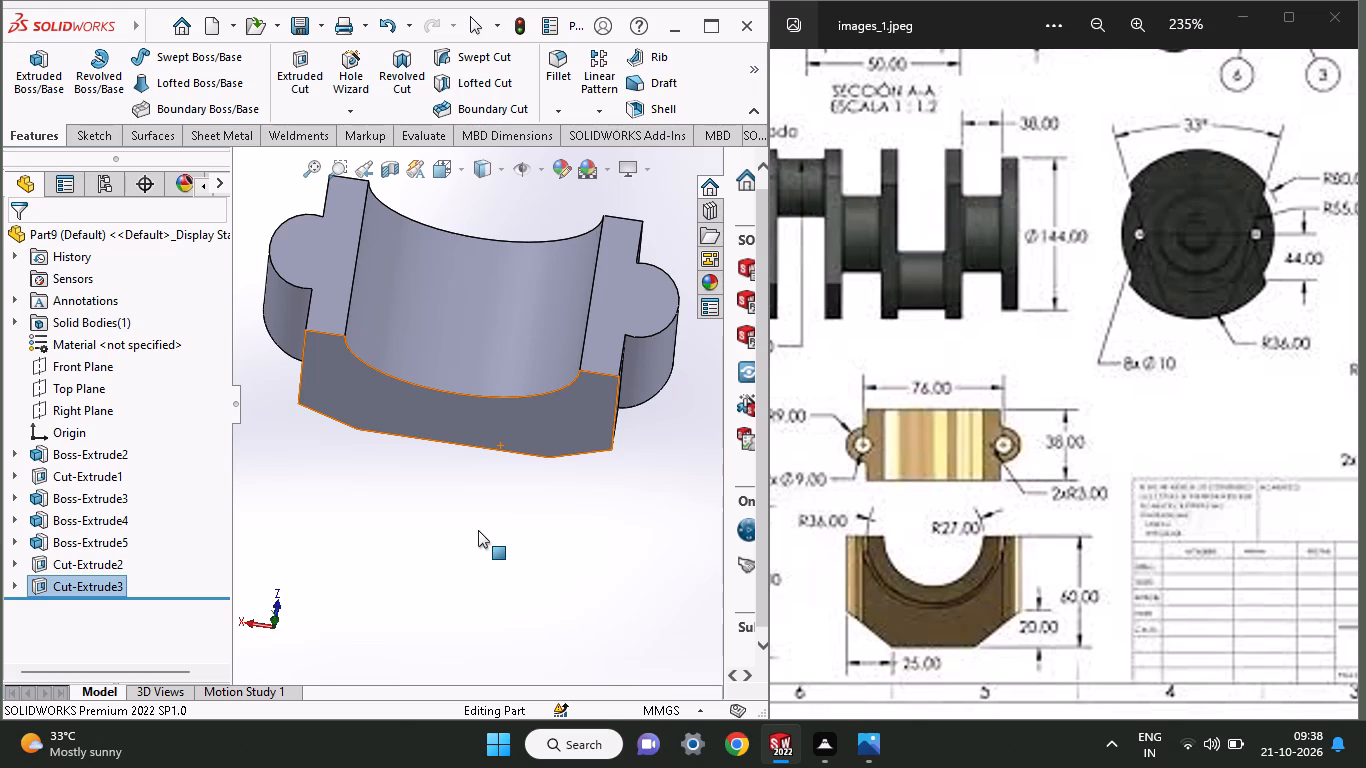
{"action": "left_click", "coordinate": [310, 251]}
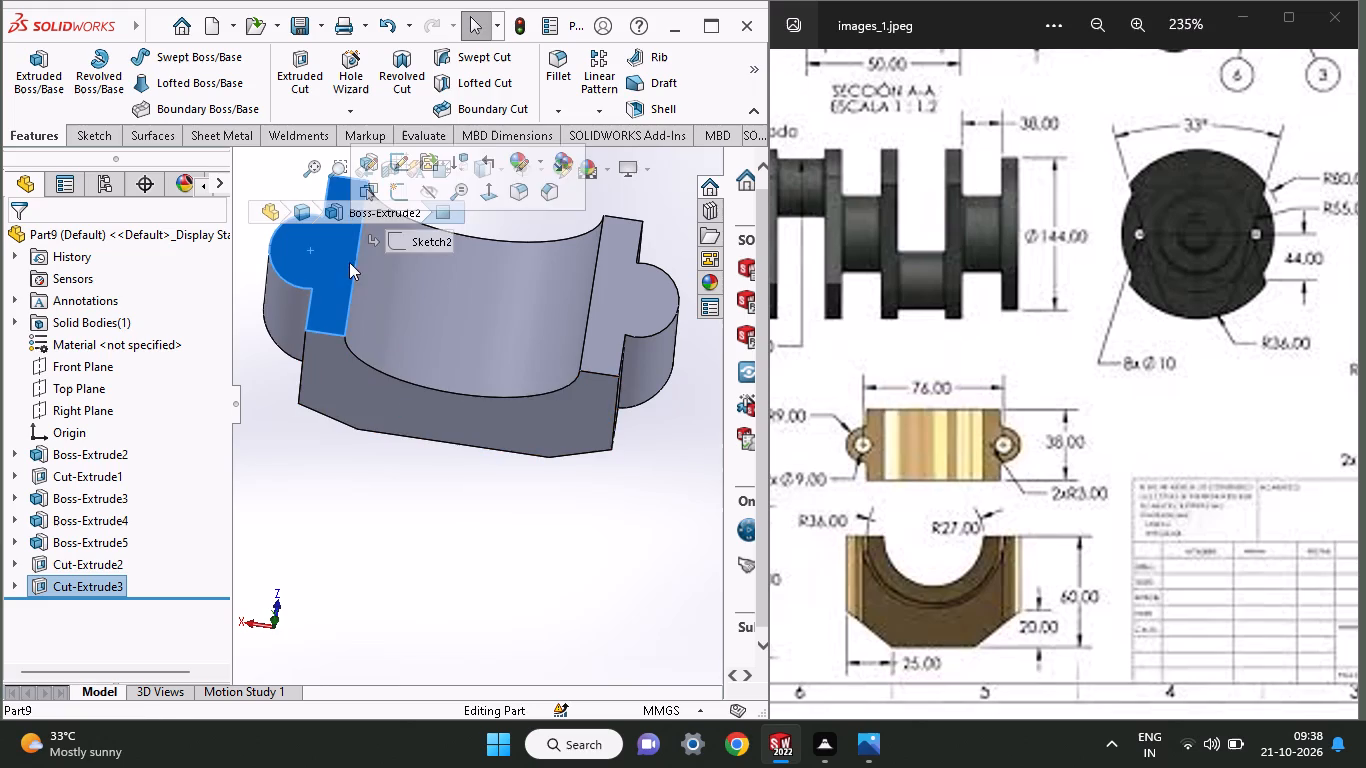
{"action": "left_click", "coordinate": [401, 200]}
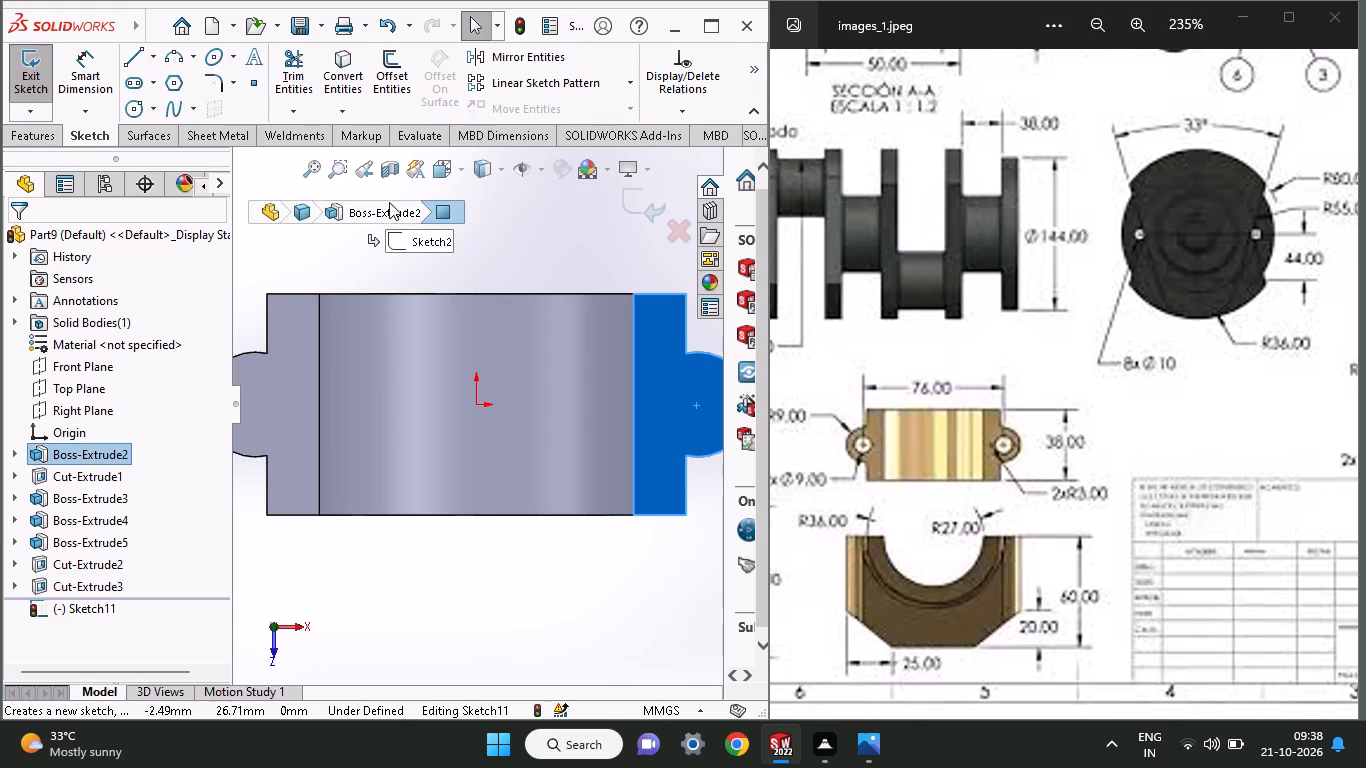
{"action": "left_click", "coordinate": [131, 112]}
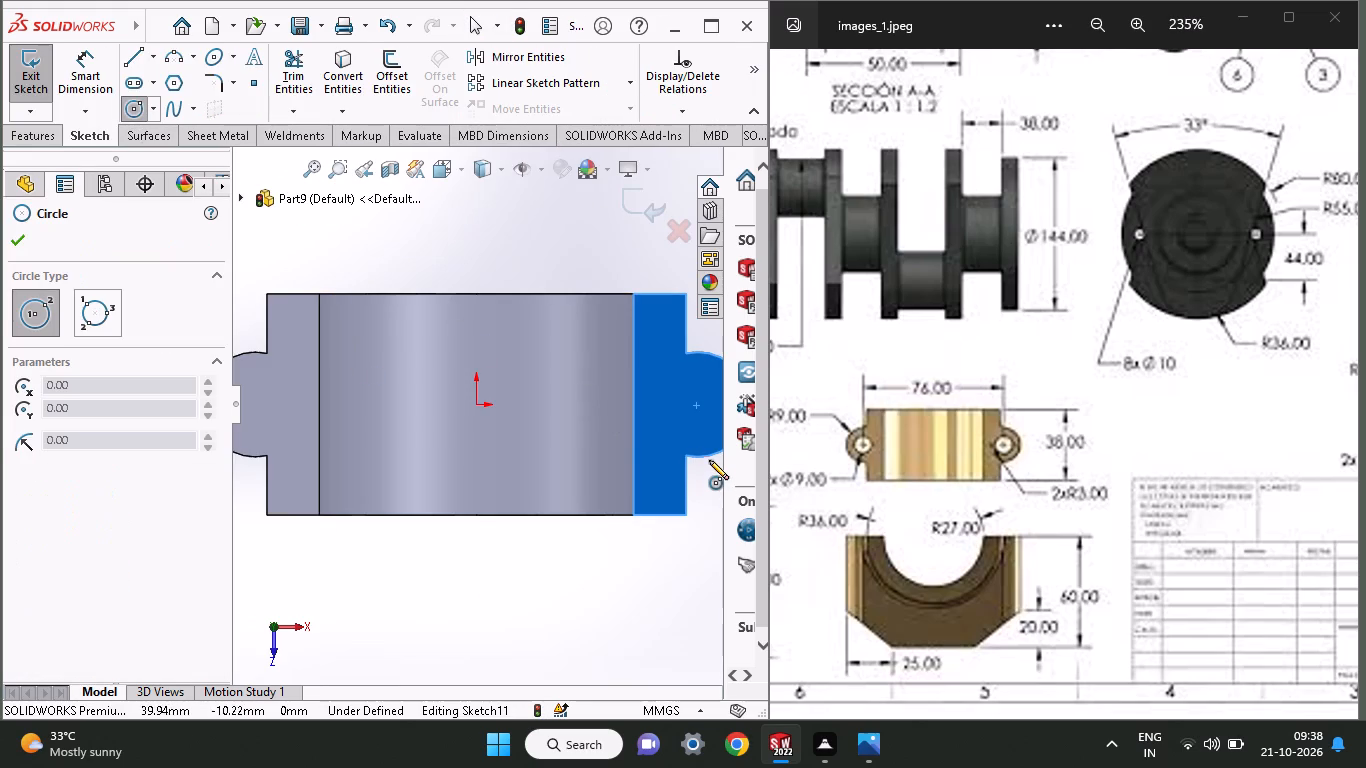
{"action": "left_click", "coordinate": [698, 403]}
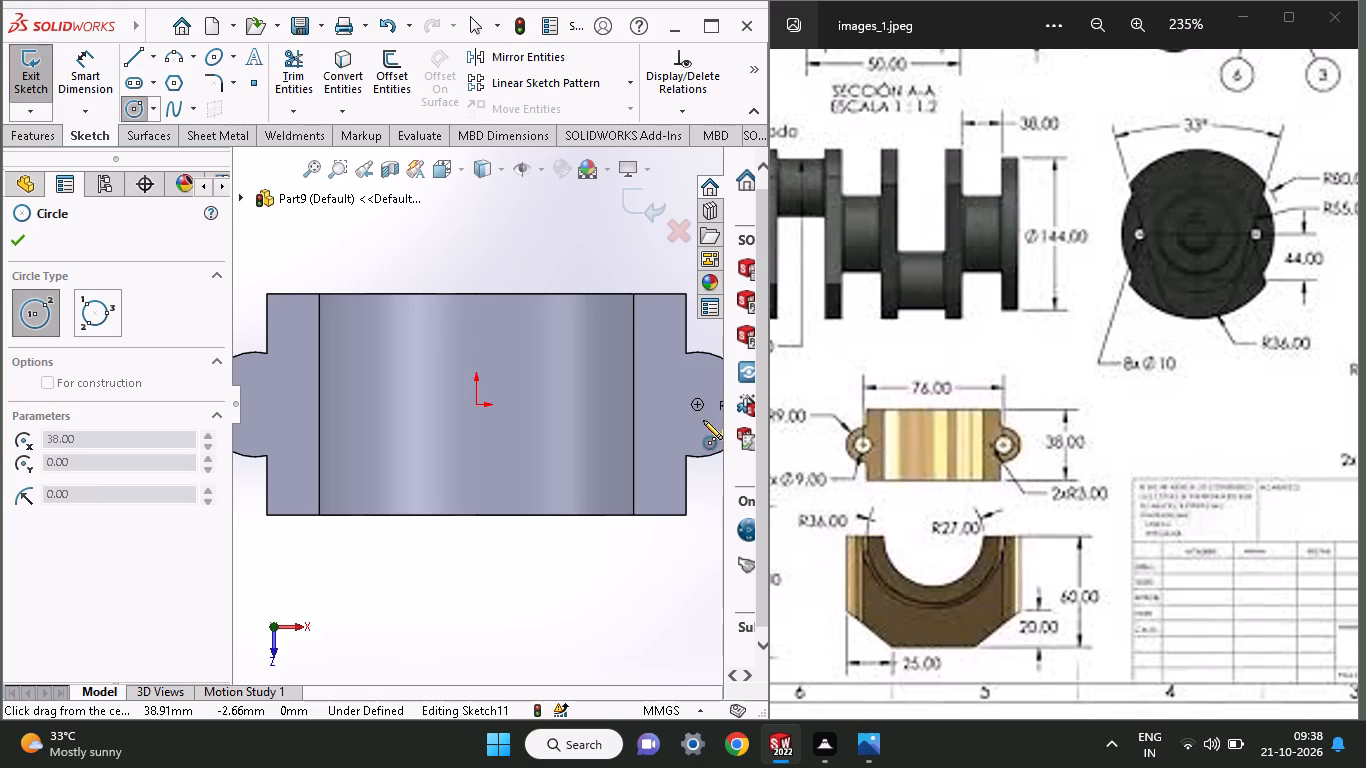
{"action": "left_click", "coordinate": [703, 429]}
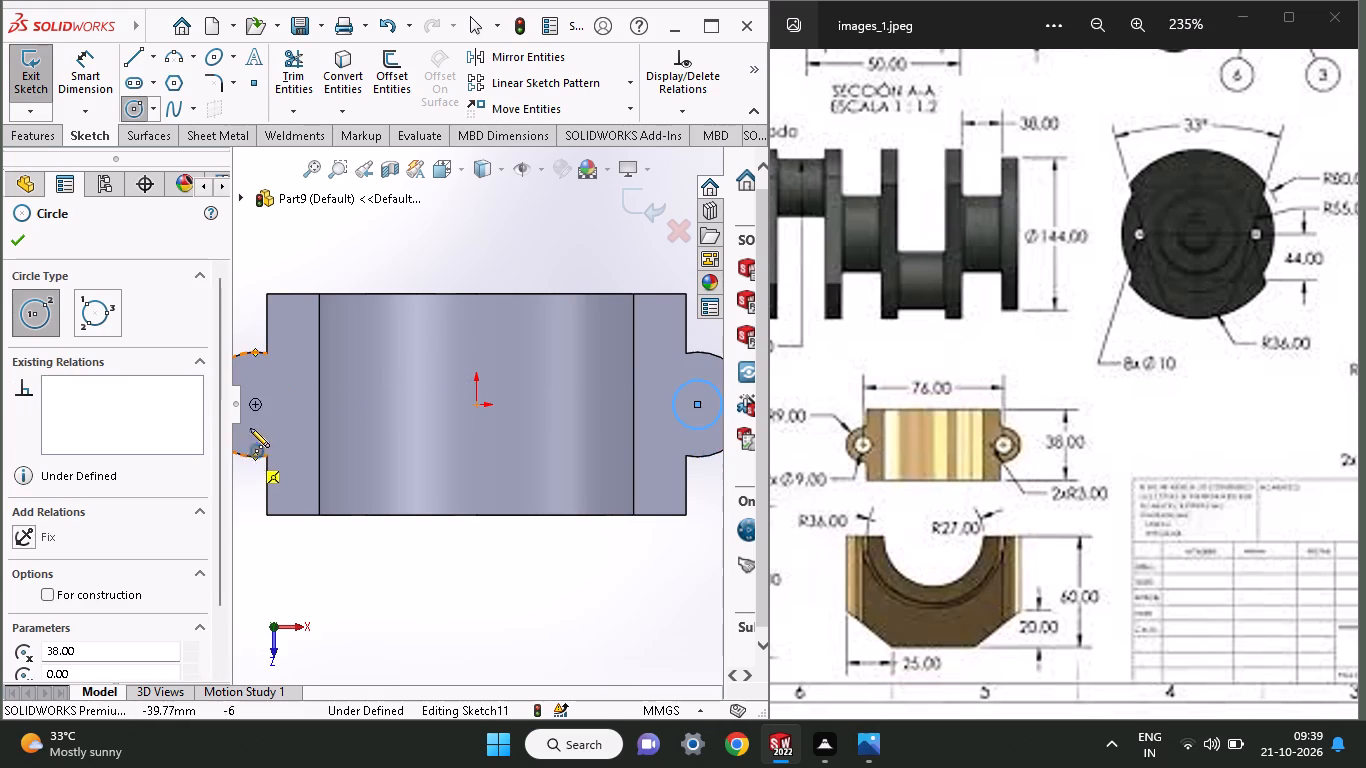
{"action": "left_click", "coordinate": [255, 405]}
{"action": "left_click", "coordinate": [265, 427]}
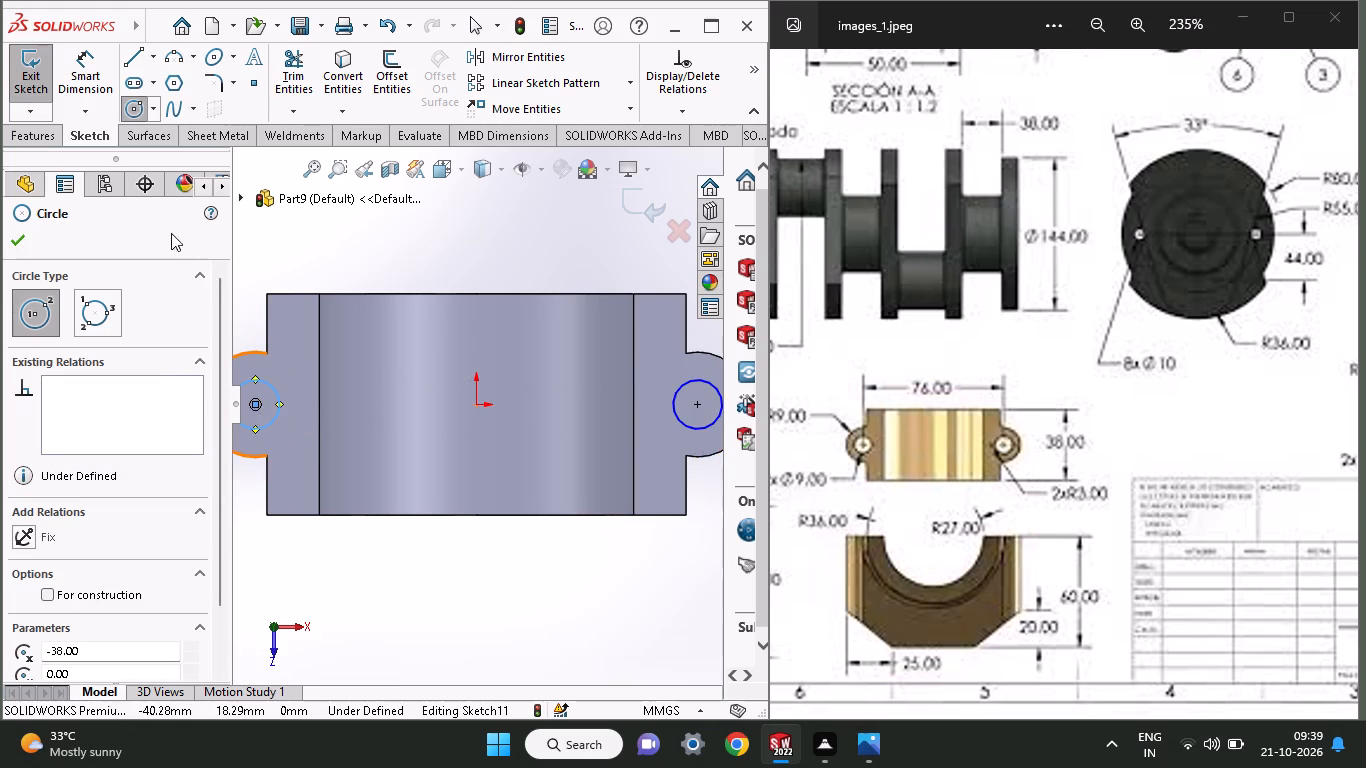
Dimension both boss circles at 9 mm diameter.
{"action": "left_click", "coordinate": [71, 63]}
{"action": "left_click", "coordinate": [275, 390]}
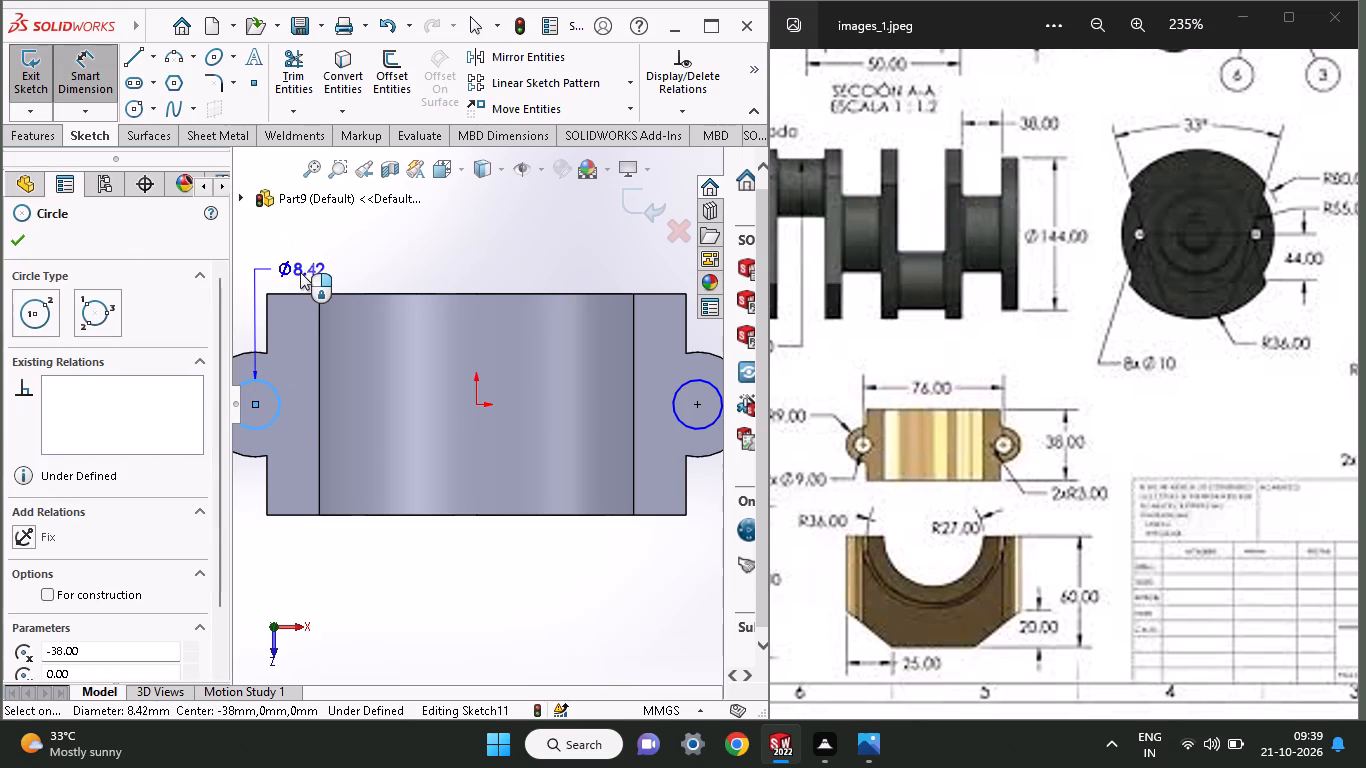
{"action": "left_click", "coordinate": [300, 272]}
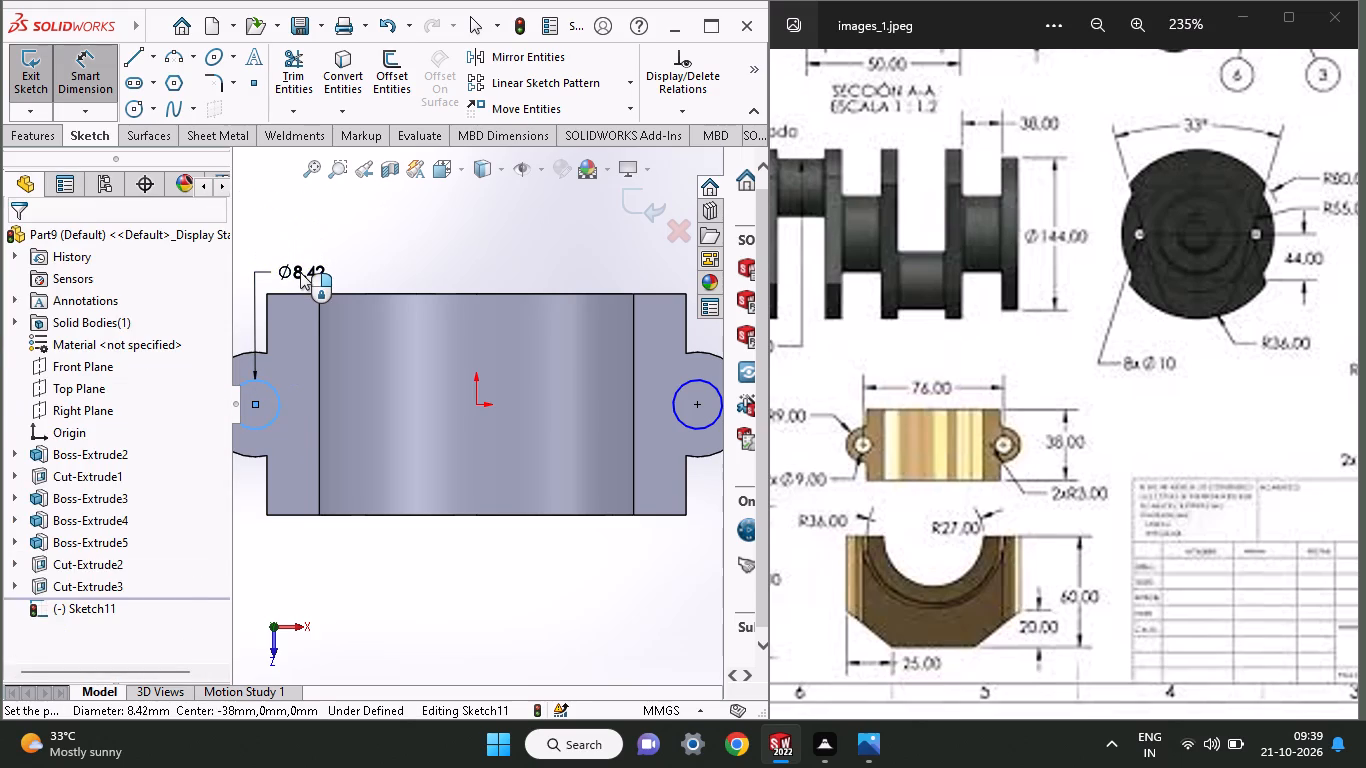
{"action": "key", "text": "9"}
{"action": "key", "text": "Return"}
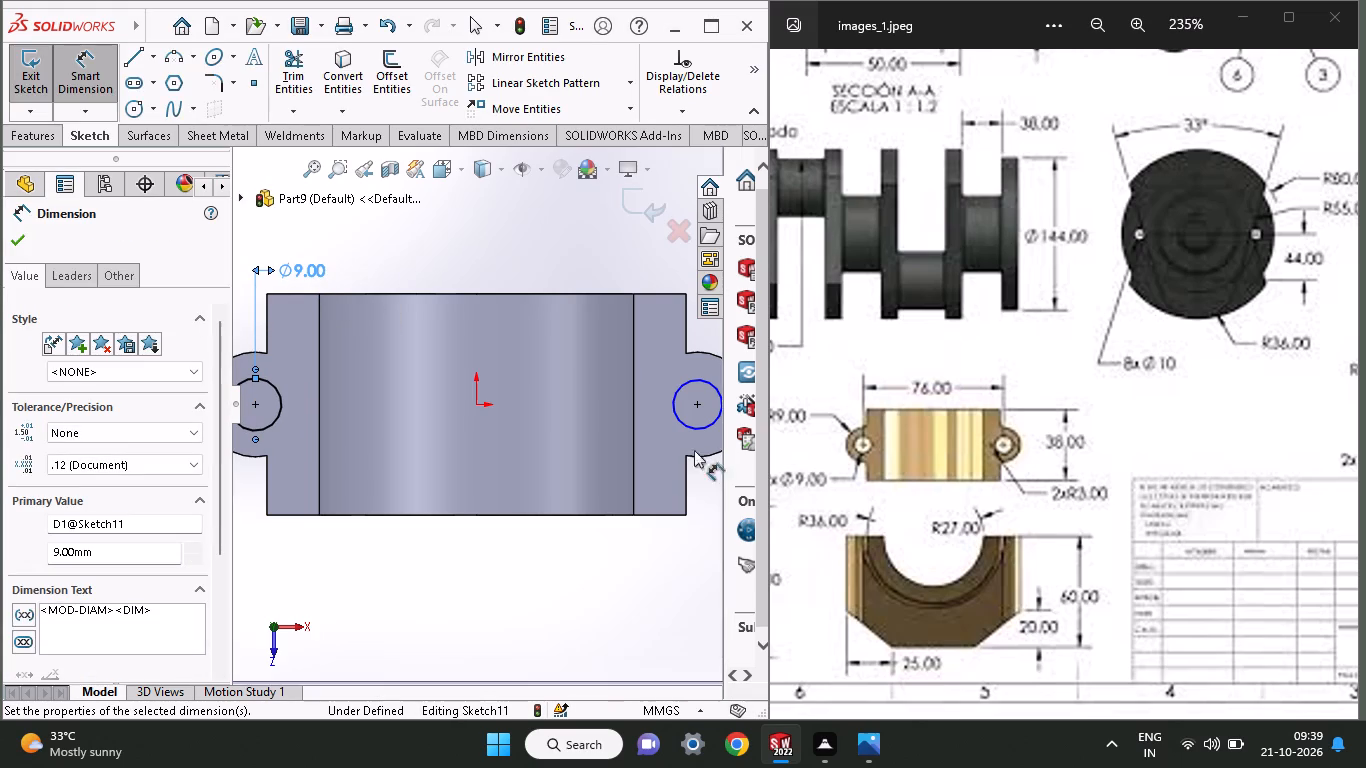
{"action": "left_click", "coordinate": [706, 429]}
{"action": "left_click", "coordinate": [683, 550]}
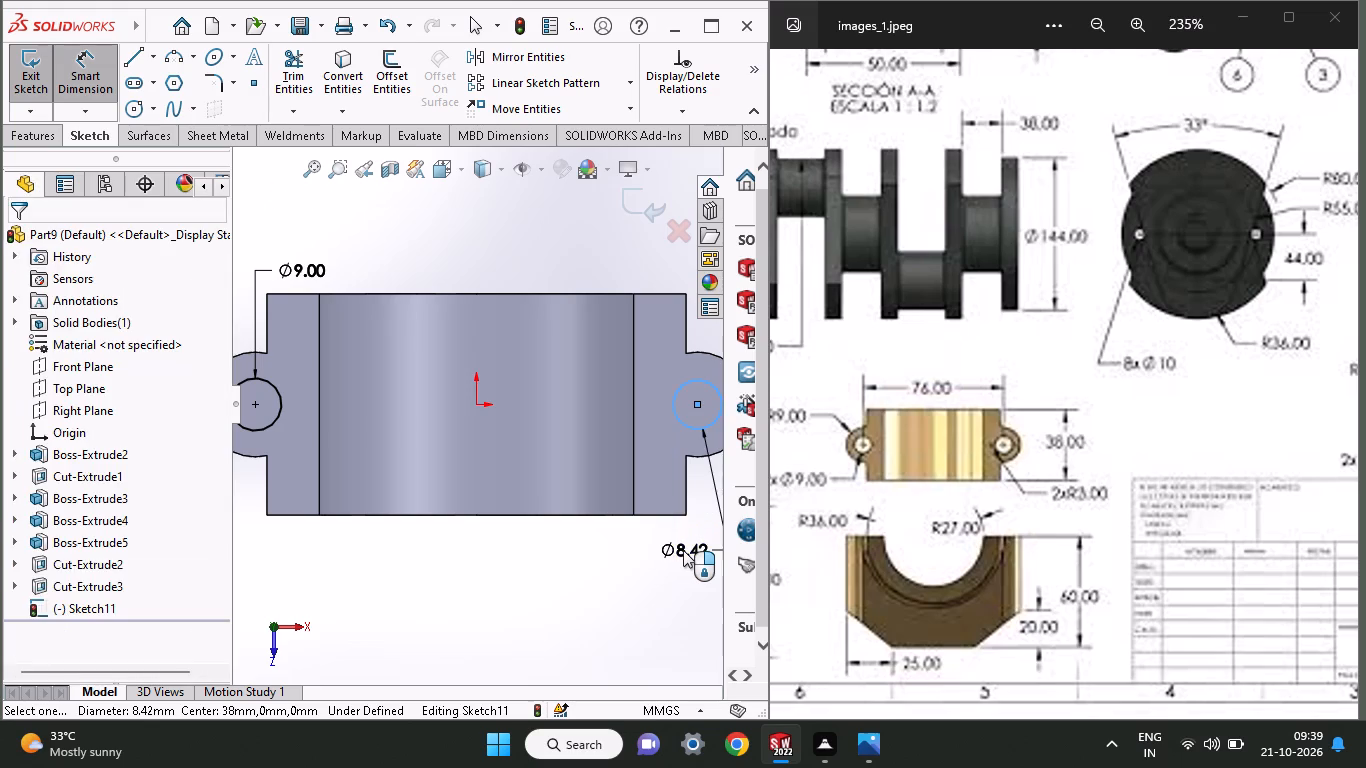
{"action": "key", "text": "9"}
{"action": "key", "text": "Return"}
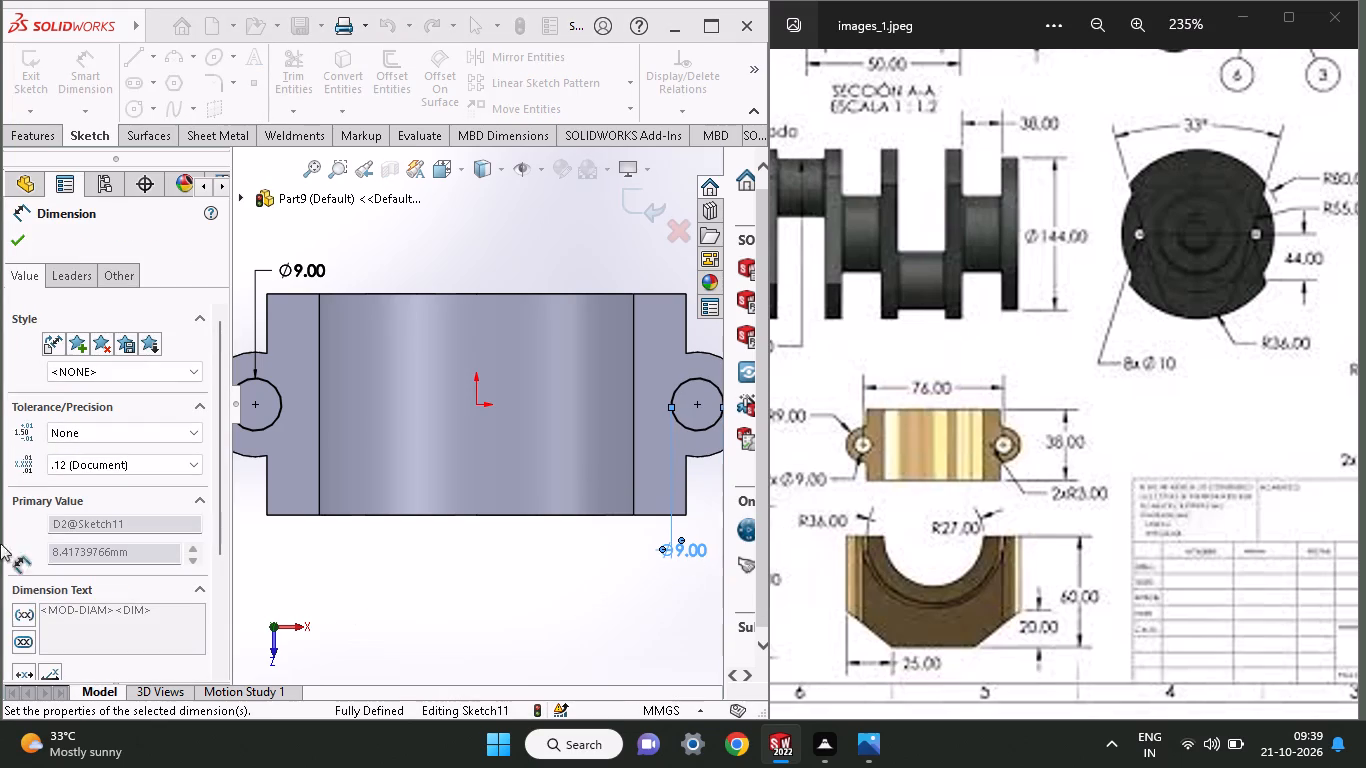
{"action": "left_click", "coordinate": [20, 234]}
Cut-extrude the two 9 mm circles 159 mm blind down through the bosses to make the bolt holes.
{"action": "left_click", "coordinate": [21, 135]}
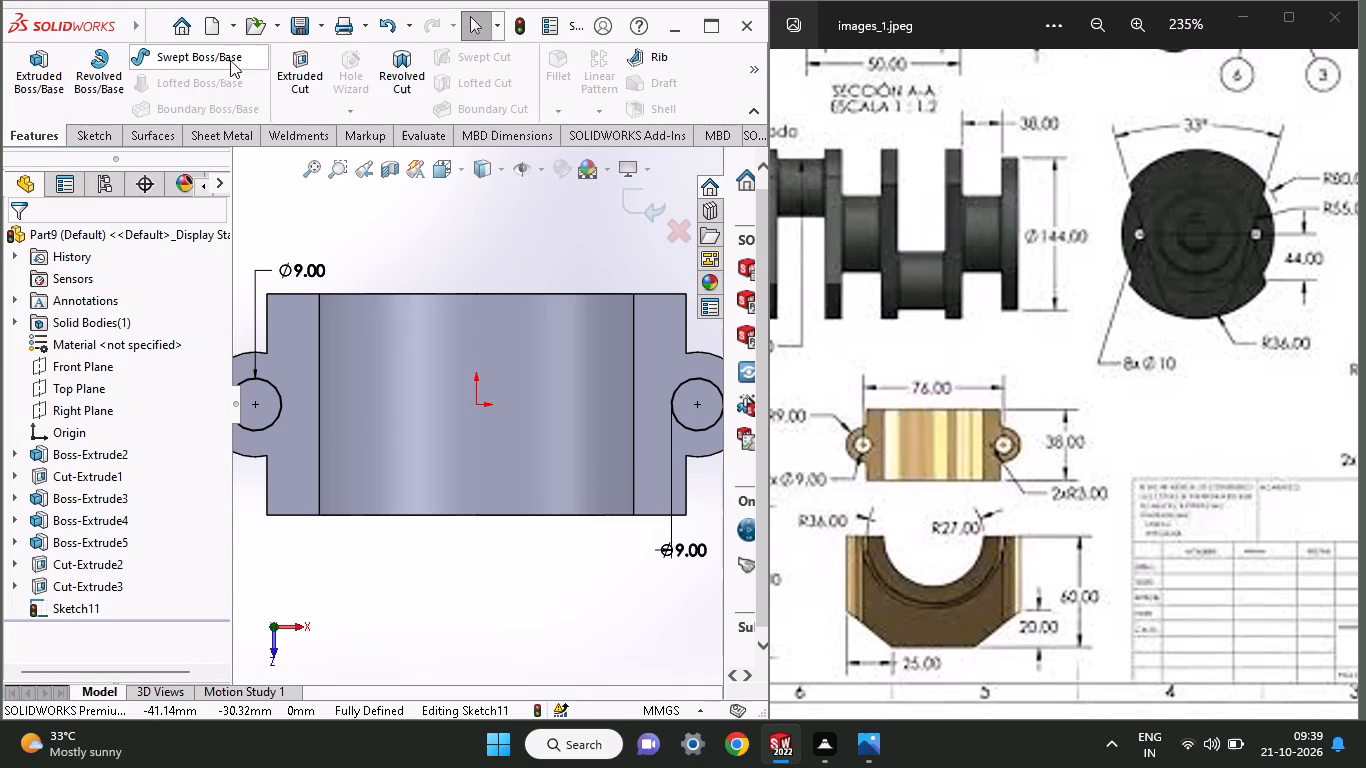
{"action": "left_click", "coordinate": [280, 59]}
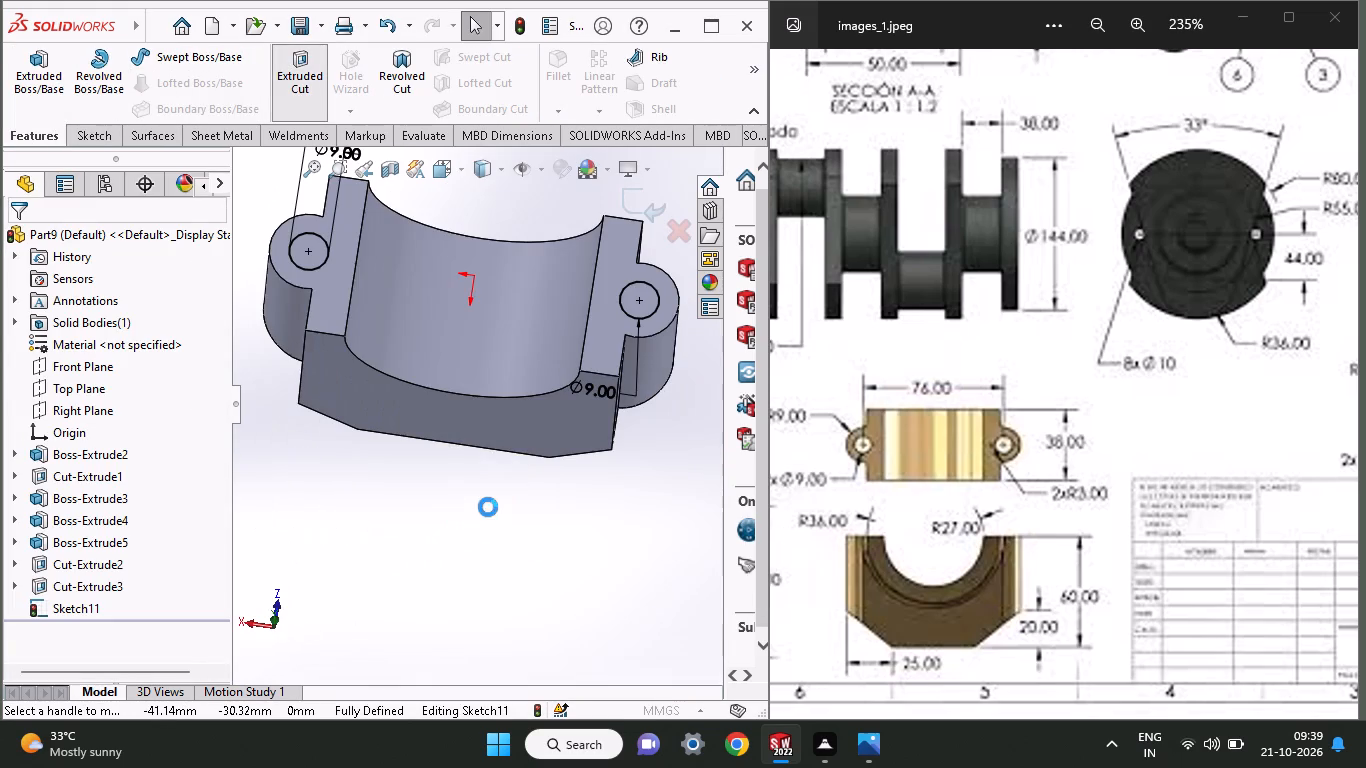
{"action": "left_click_drag", "start_coordinate": [476, 381], "coordinate": [472, 422]}
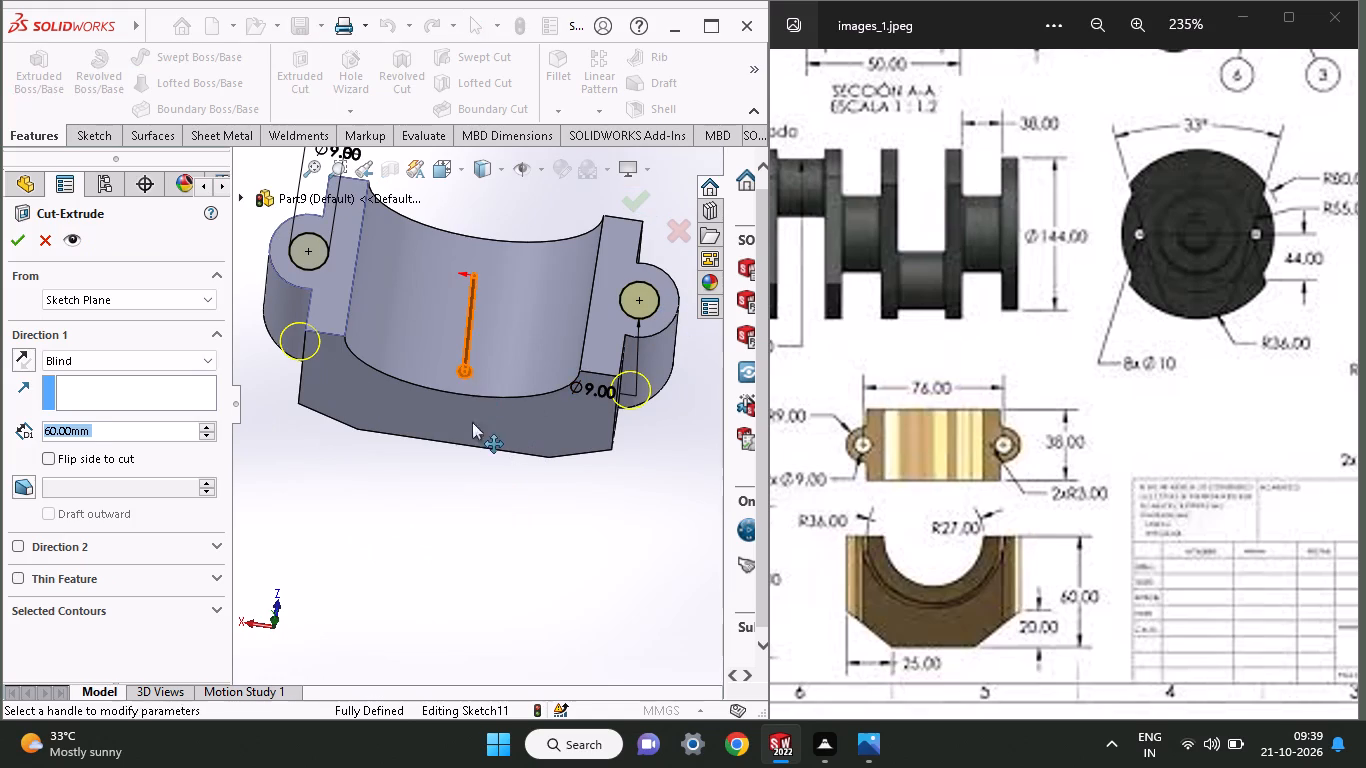
{"action": "left_click_drag", "start_coordinate": [472, 422], "coordinate": [468, 516]}
{"action": "left_click", "coordinate": [14, 242]}
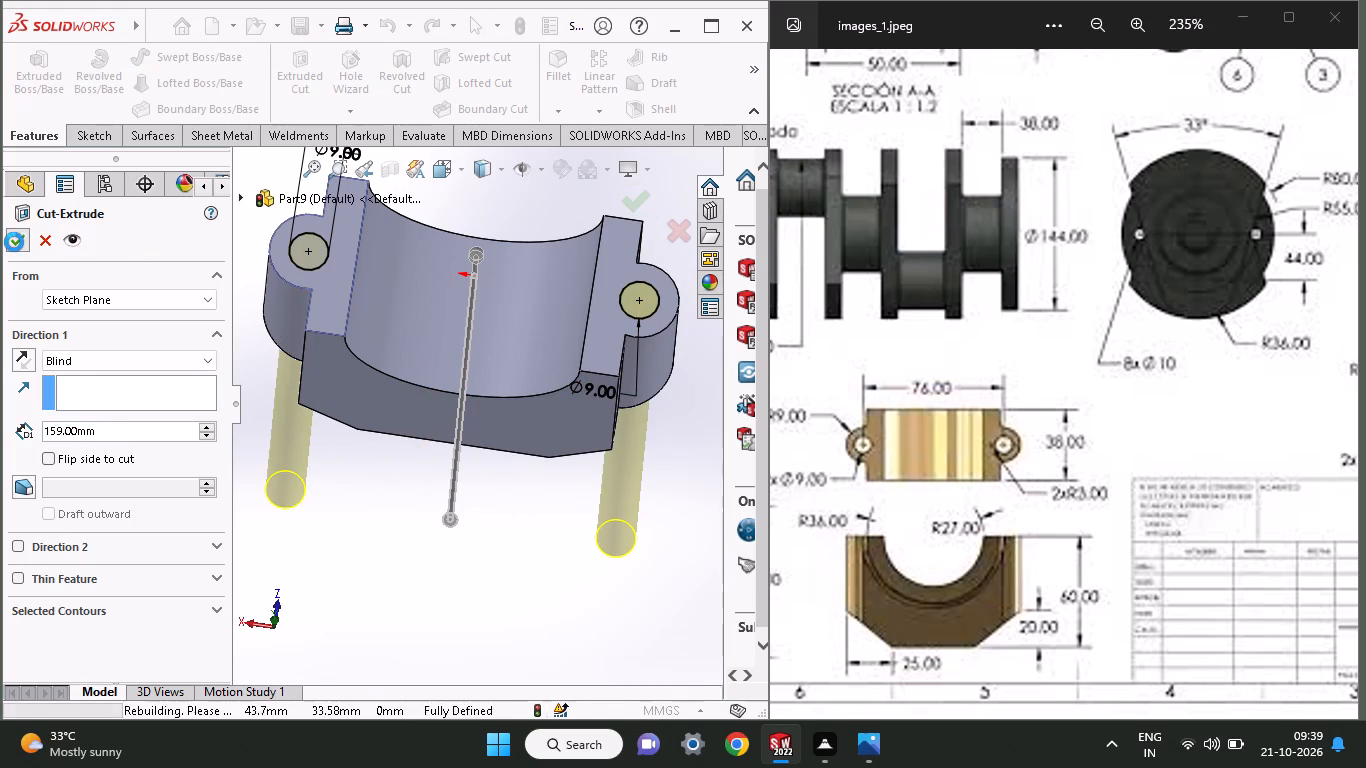
Inspect the rod cap from above, below and the front, checking the bolt holes through the bosses and the half-round bore.
{"action": "middle_click_drag", "start_coordinate": [524, 533], "coordinate": [522, 582]}
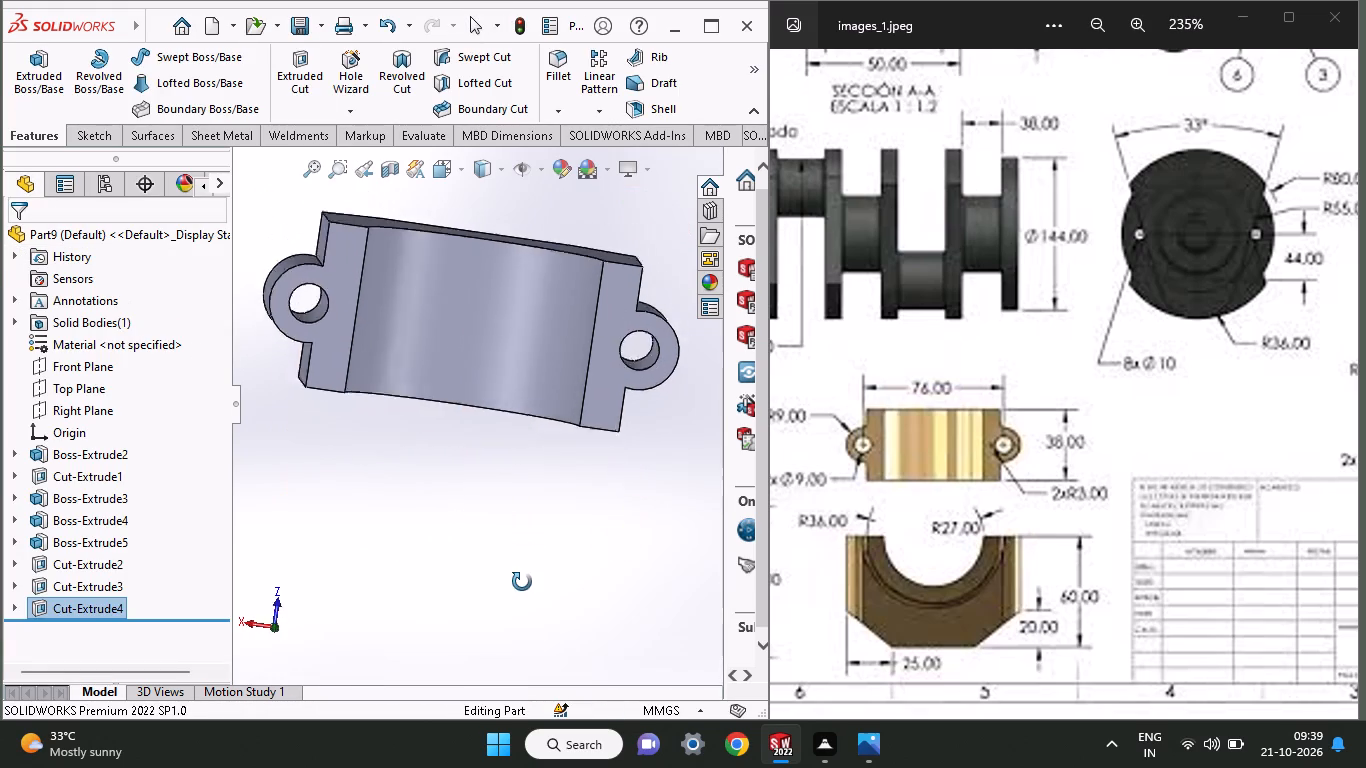
{"action": "middle_click_drag", "start_coordinate": [522, 582], "coordinate": [570, 207]}
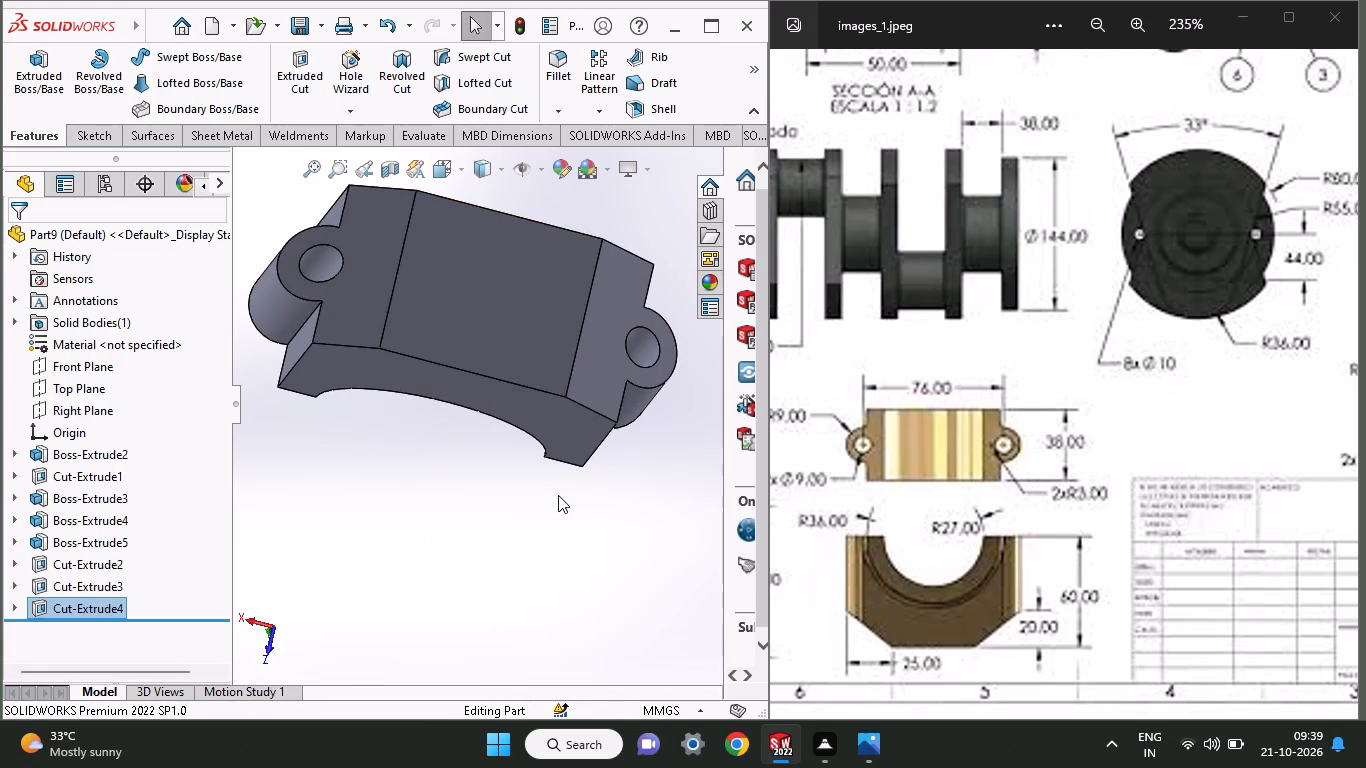
{"action": "middle_click_drag", "start_coordinate": [558, 495], "coordinate": [546, 470]}
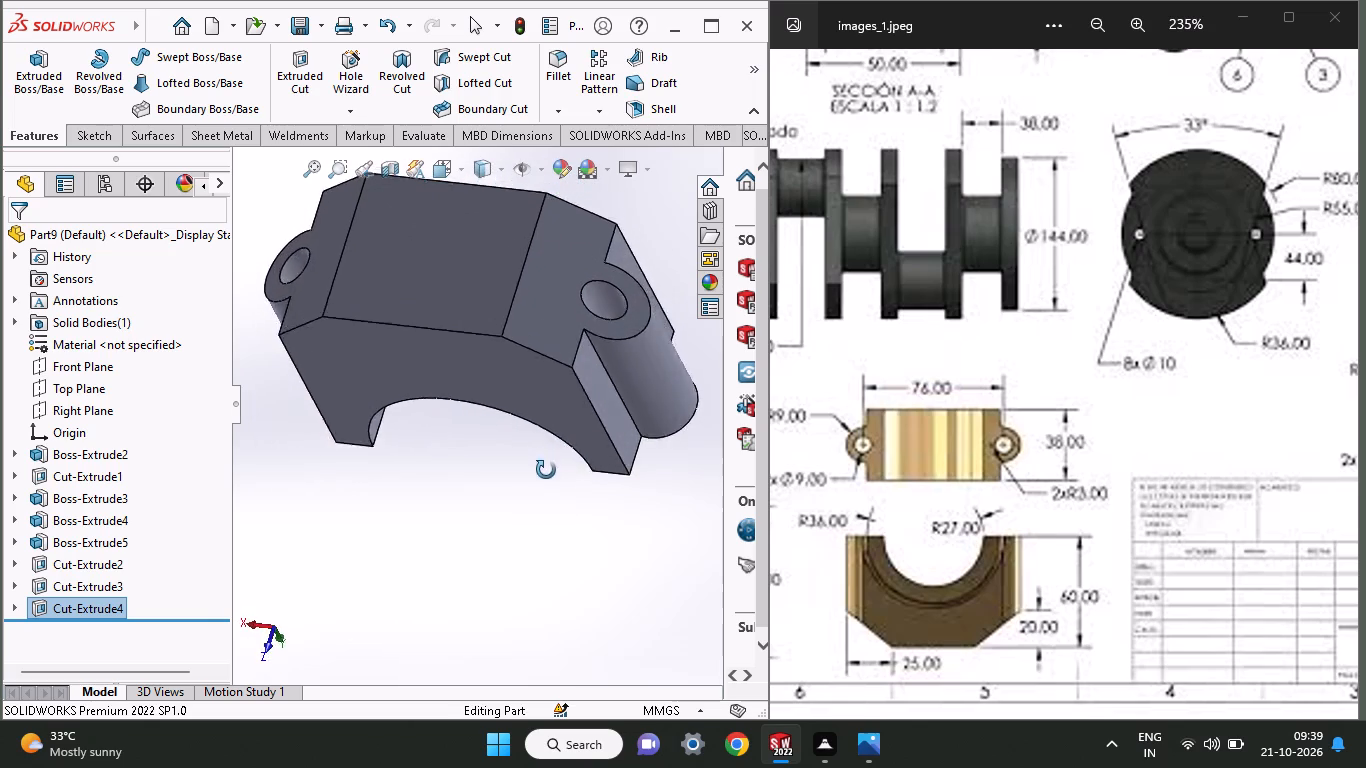
{"action": "middle_click_drag", "start_coordinate": [546, 470], "coordinate": [565, 635]}
{"action": "middle_click_drag", "start_coordinate": [508, 374], "coordinate": [492, 486]}
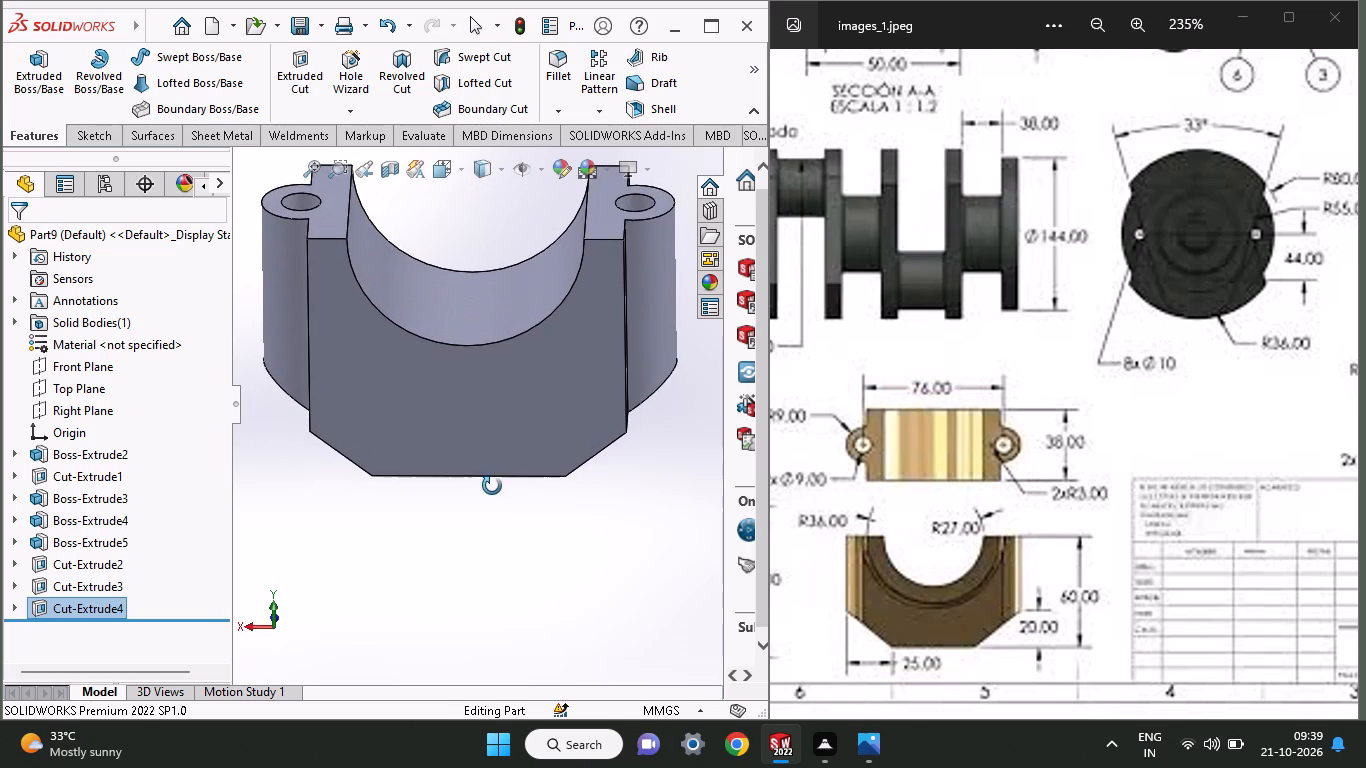
{"action": "middle_click_drag", "start_coordinate": [492, 486], "coordinate": [492, 463]}
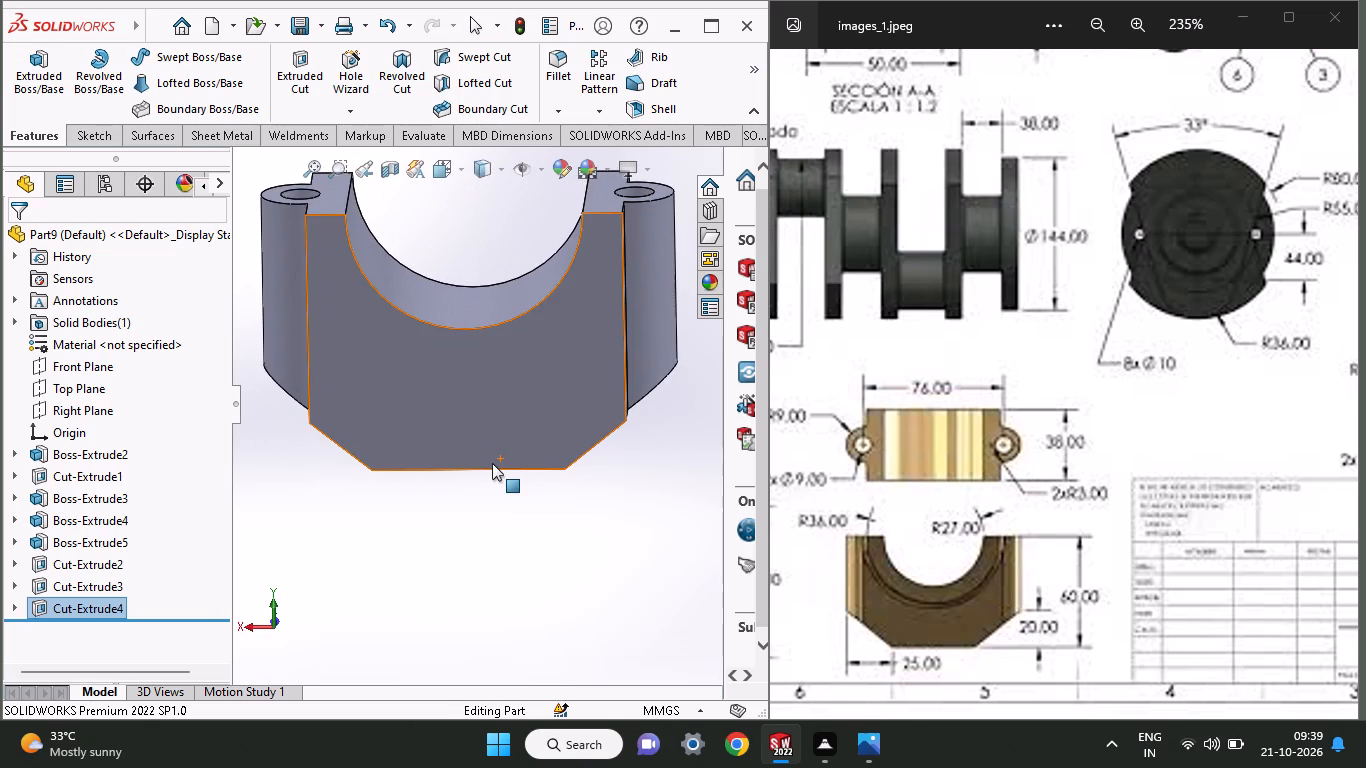
{"action": "middle_click_drag", "start_coordinate": [495, 360], "coordinate": [485, 503]}
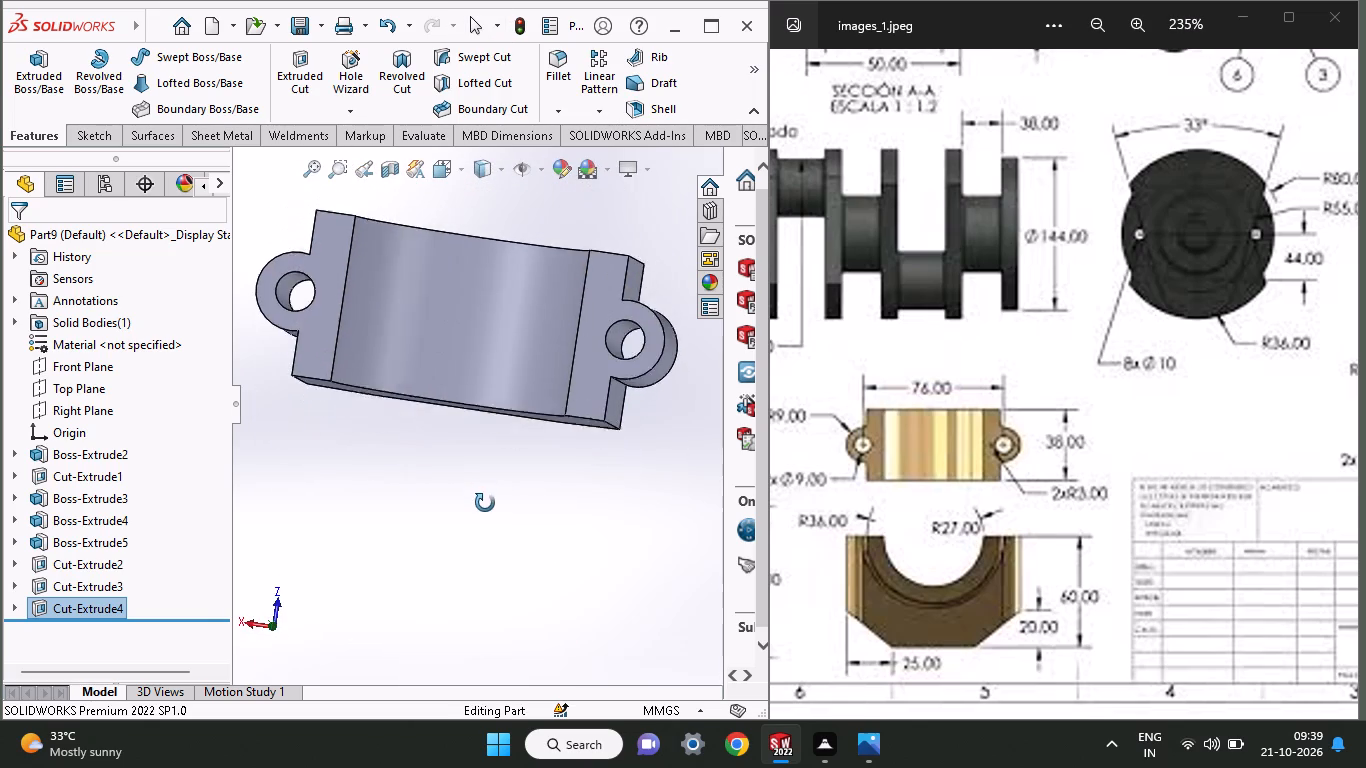
{"action": "middle_click_drag", "start_coordinate": [485, 503], "coordinate": [524, 363]}
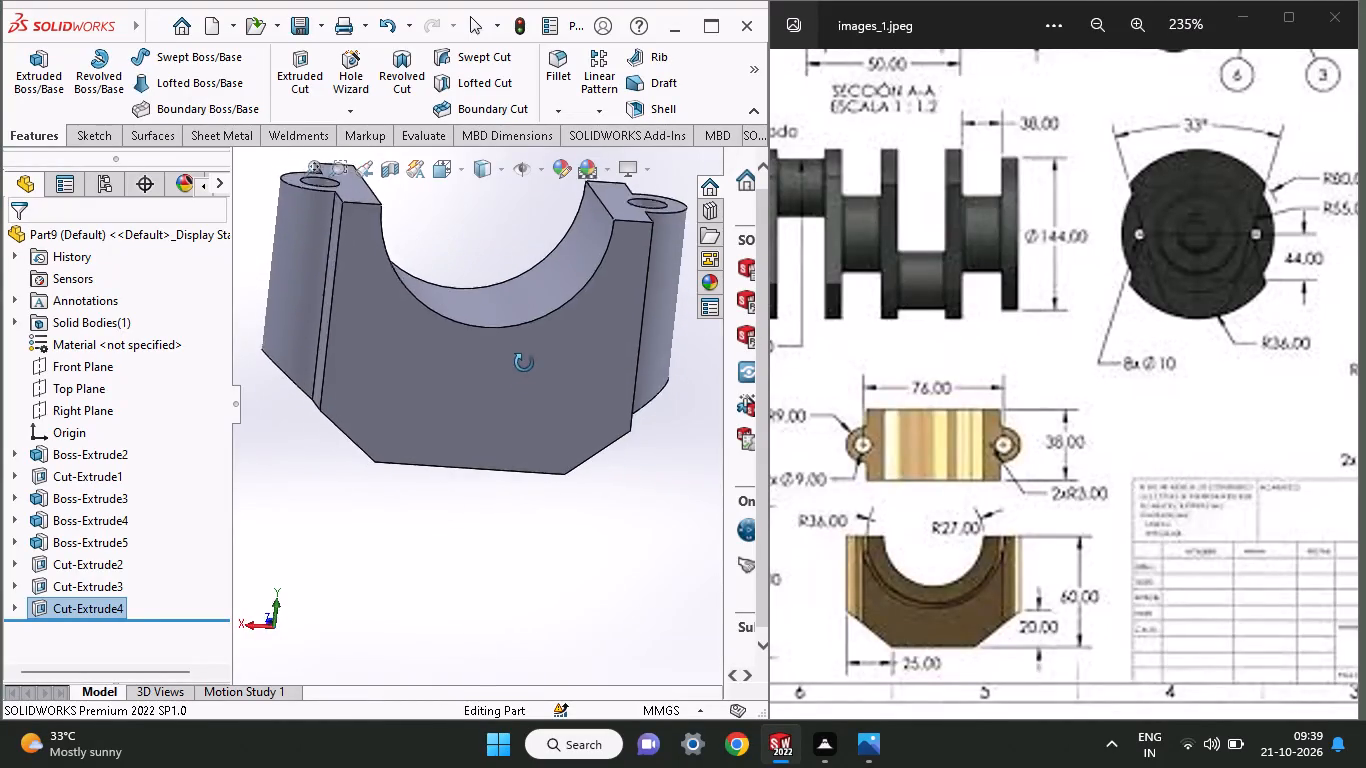
{"action": "middle_click_drag", "start_coordinate": [524, 363], "coordinate": [502, 409]}
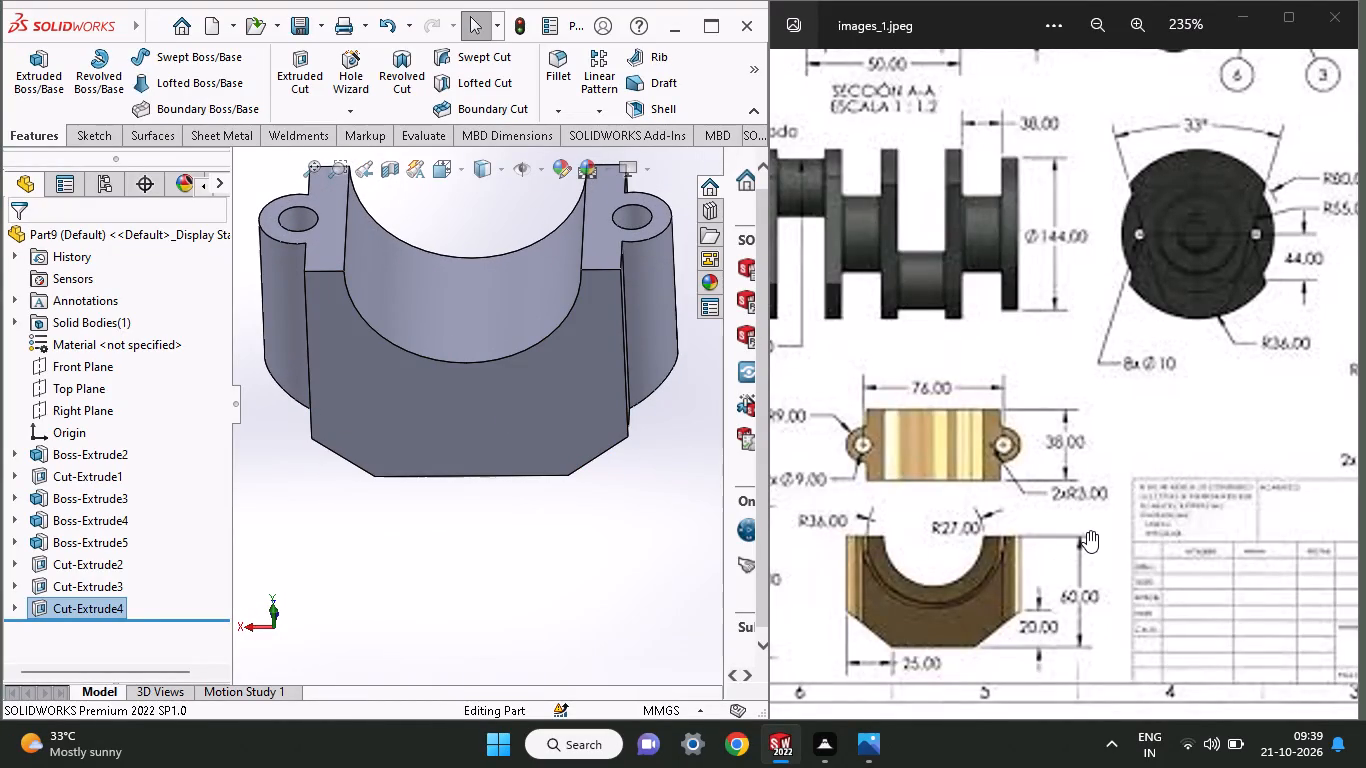
Switch to the reference drawing image and examine the connecting rod's front, bottom and B-B section views with their dimensions.
{"action": "middle_click_drag", "start_coordinate": [1087, 531], "coordinate": [763, 591]}
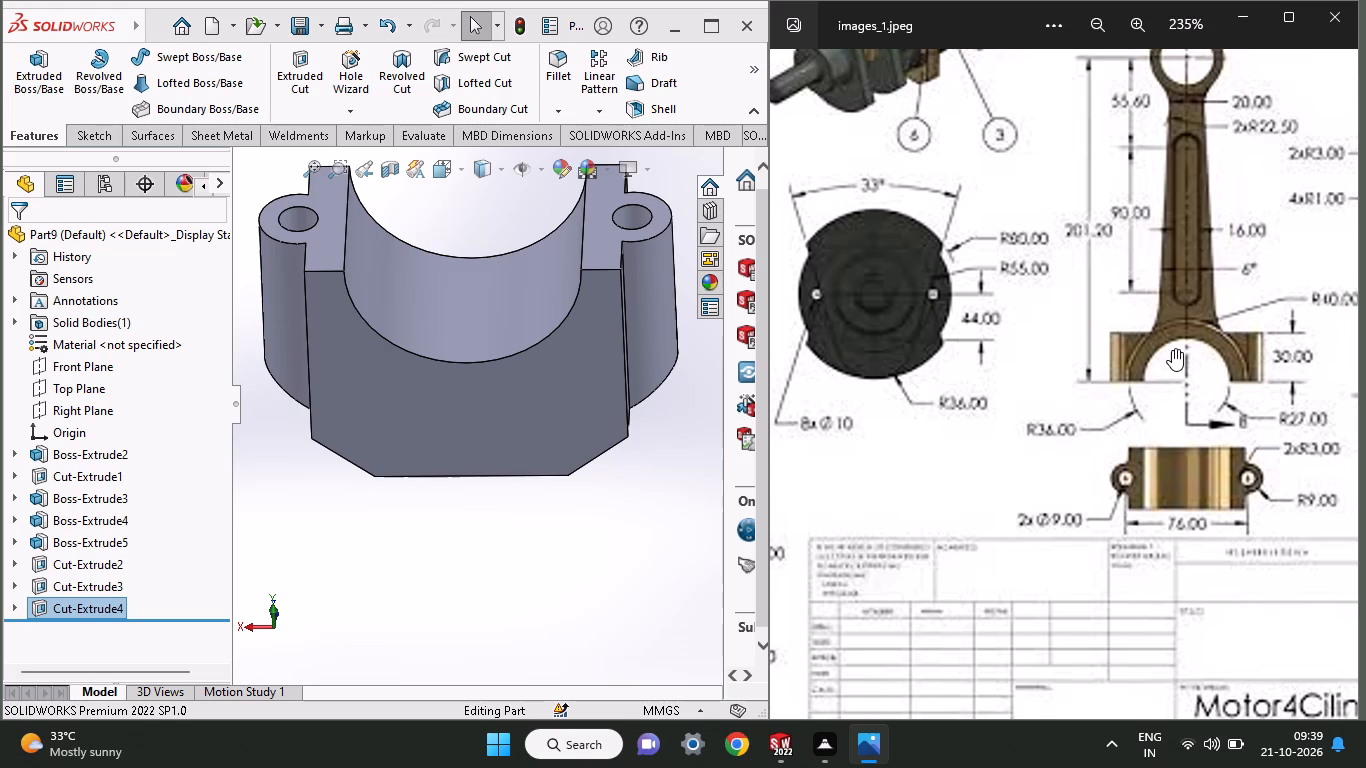
{"action": "middle_click_drag", "start_coordinate": [1172, 349], "coordinate": [1006, 516]}
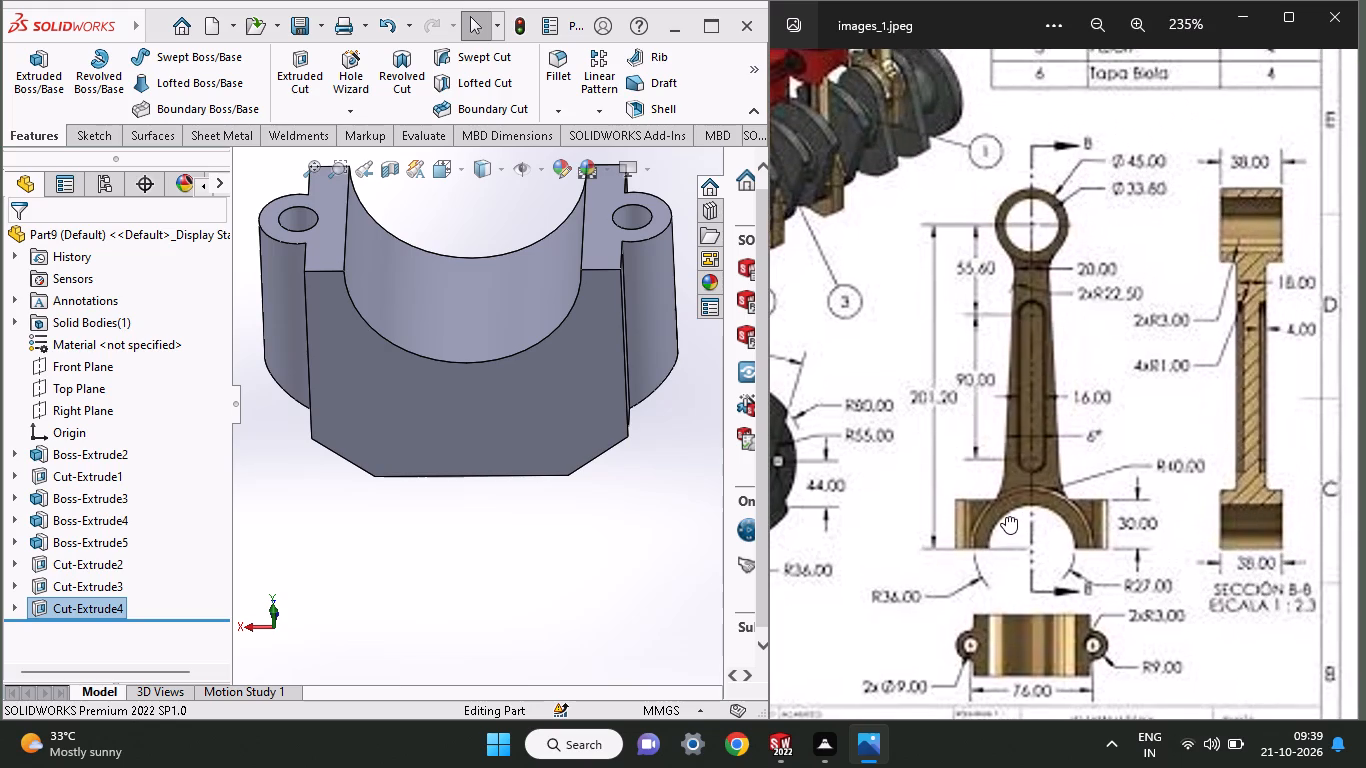
{"action": "middle_click_drag", "start_coordinate": [1006, 516], "coordinate": [1016, 457]}
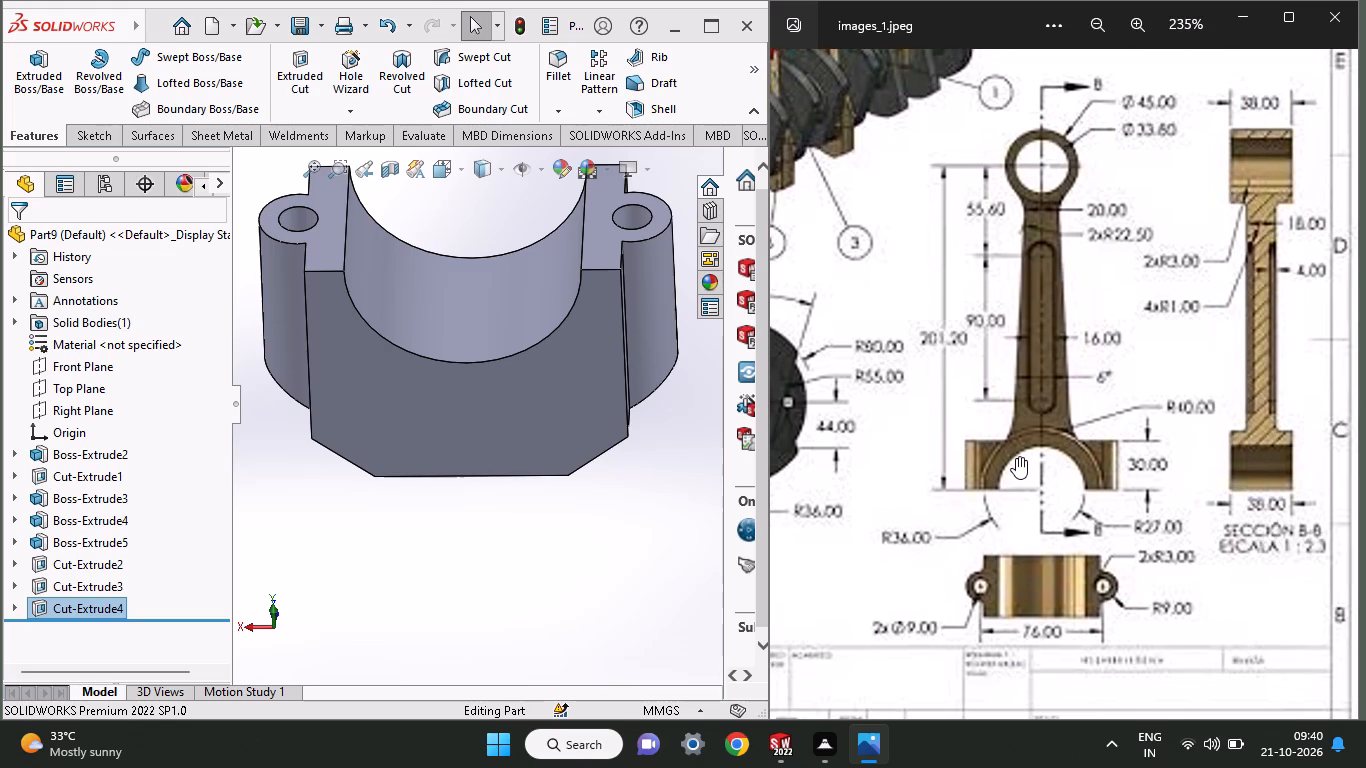
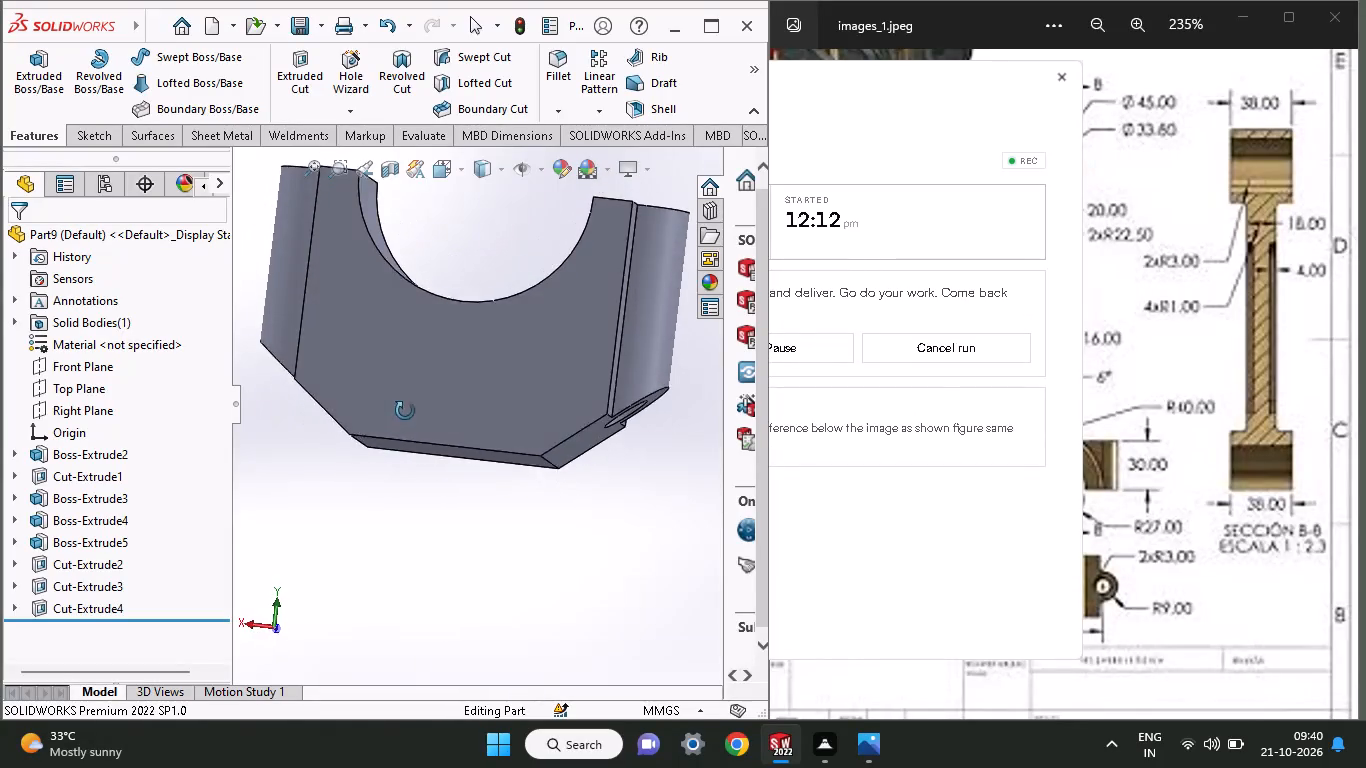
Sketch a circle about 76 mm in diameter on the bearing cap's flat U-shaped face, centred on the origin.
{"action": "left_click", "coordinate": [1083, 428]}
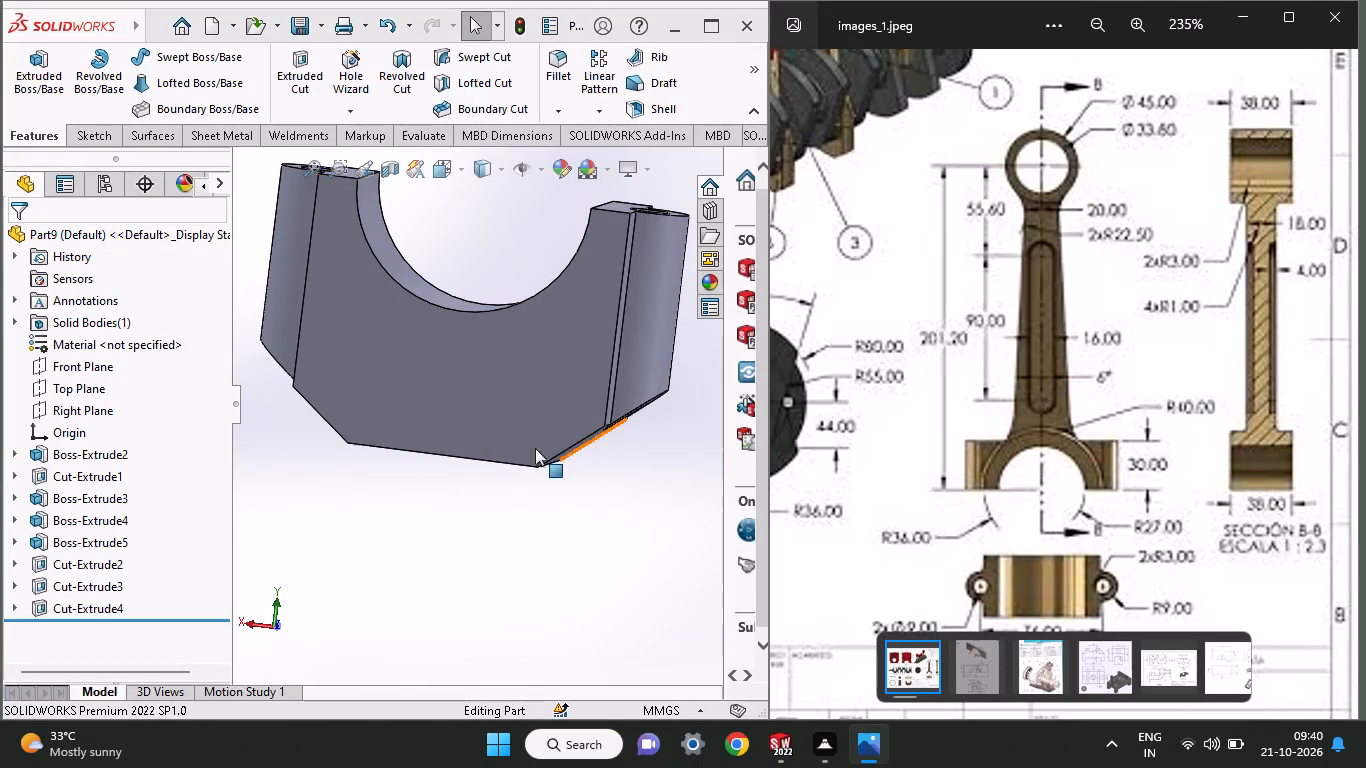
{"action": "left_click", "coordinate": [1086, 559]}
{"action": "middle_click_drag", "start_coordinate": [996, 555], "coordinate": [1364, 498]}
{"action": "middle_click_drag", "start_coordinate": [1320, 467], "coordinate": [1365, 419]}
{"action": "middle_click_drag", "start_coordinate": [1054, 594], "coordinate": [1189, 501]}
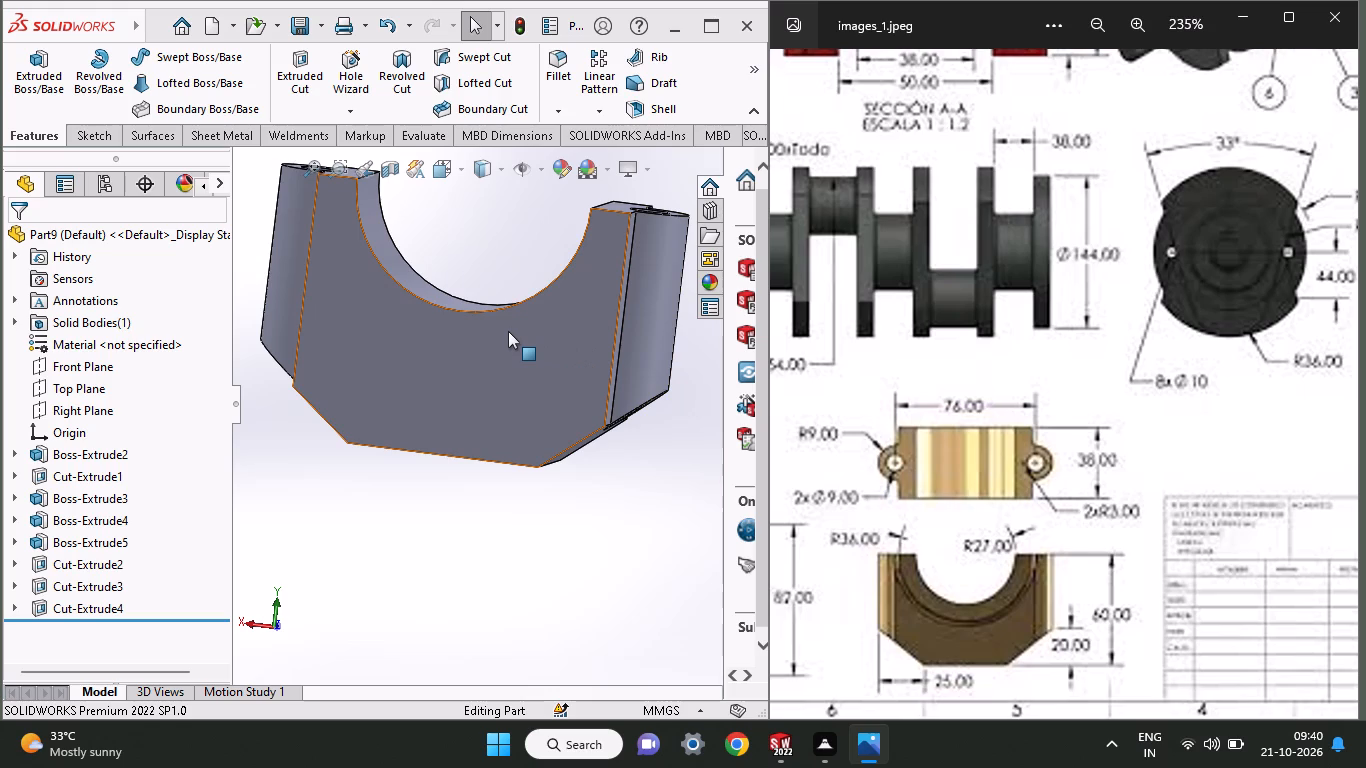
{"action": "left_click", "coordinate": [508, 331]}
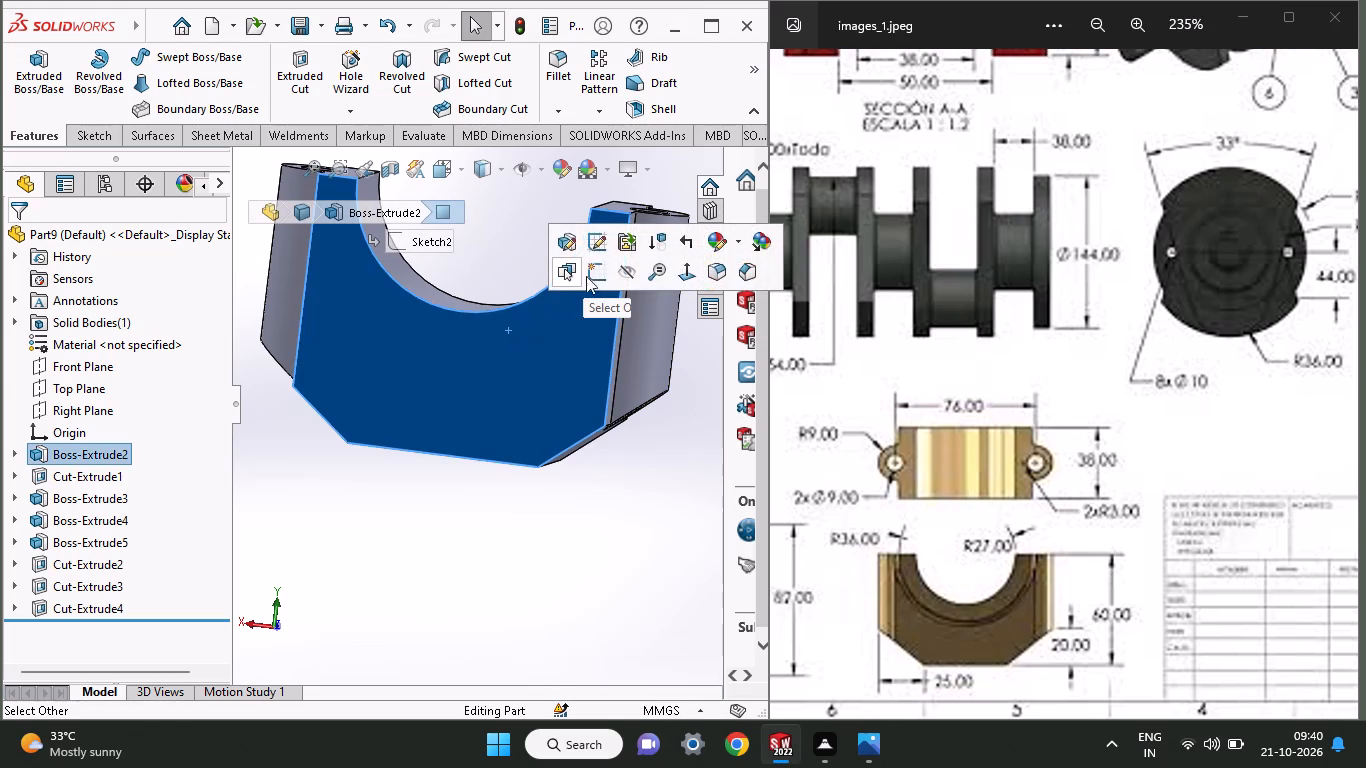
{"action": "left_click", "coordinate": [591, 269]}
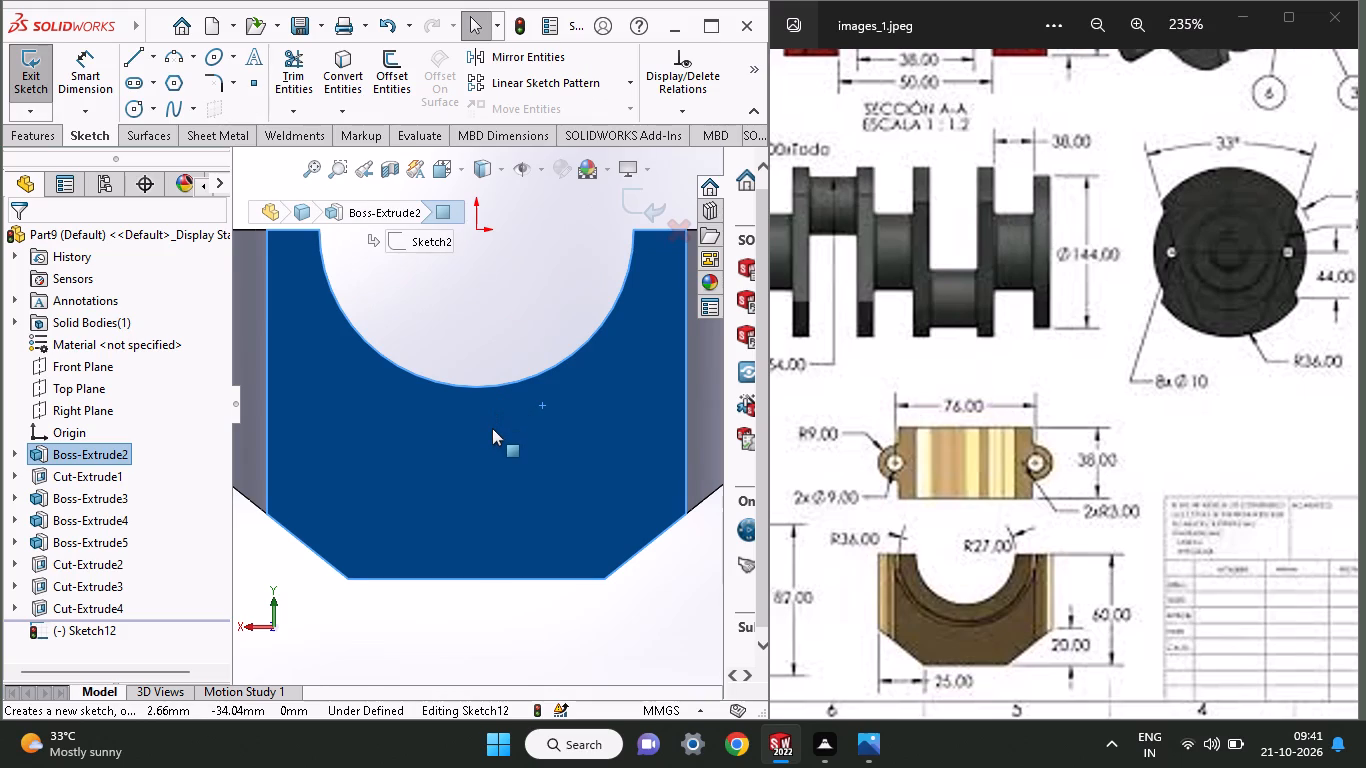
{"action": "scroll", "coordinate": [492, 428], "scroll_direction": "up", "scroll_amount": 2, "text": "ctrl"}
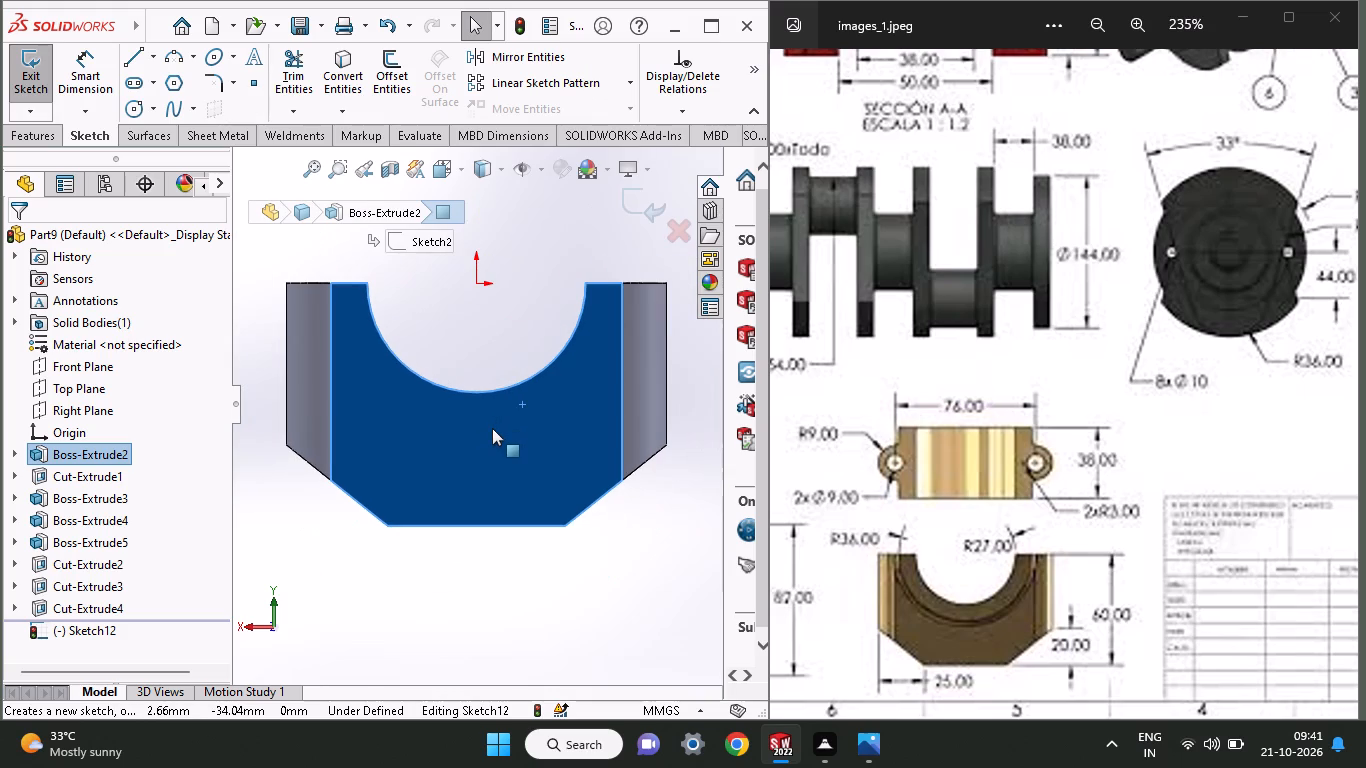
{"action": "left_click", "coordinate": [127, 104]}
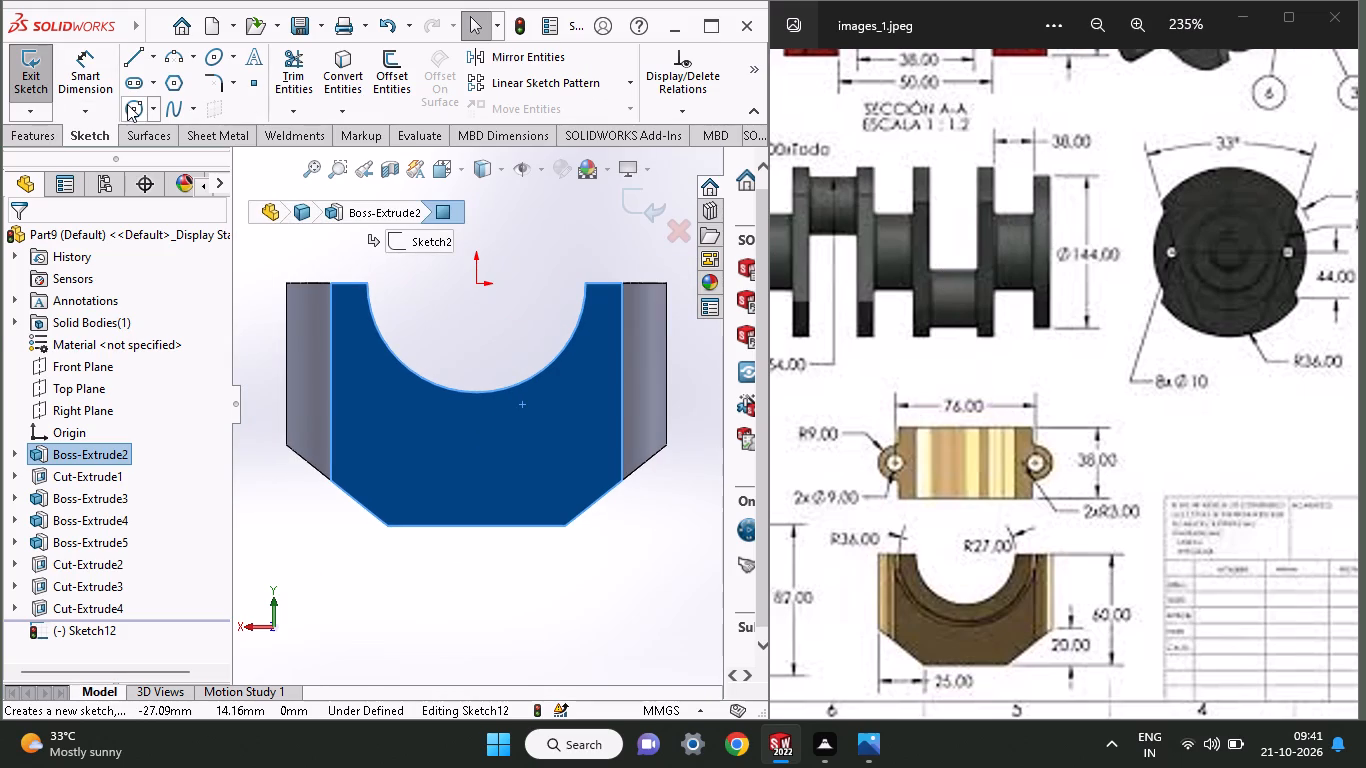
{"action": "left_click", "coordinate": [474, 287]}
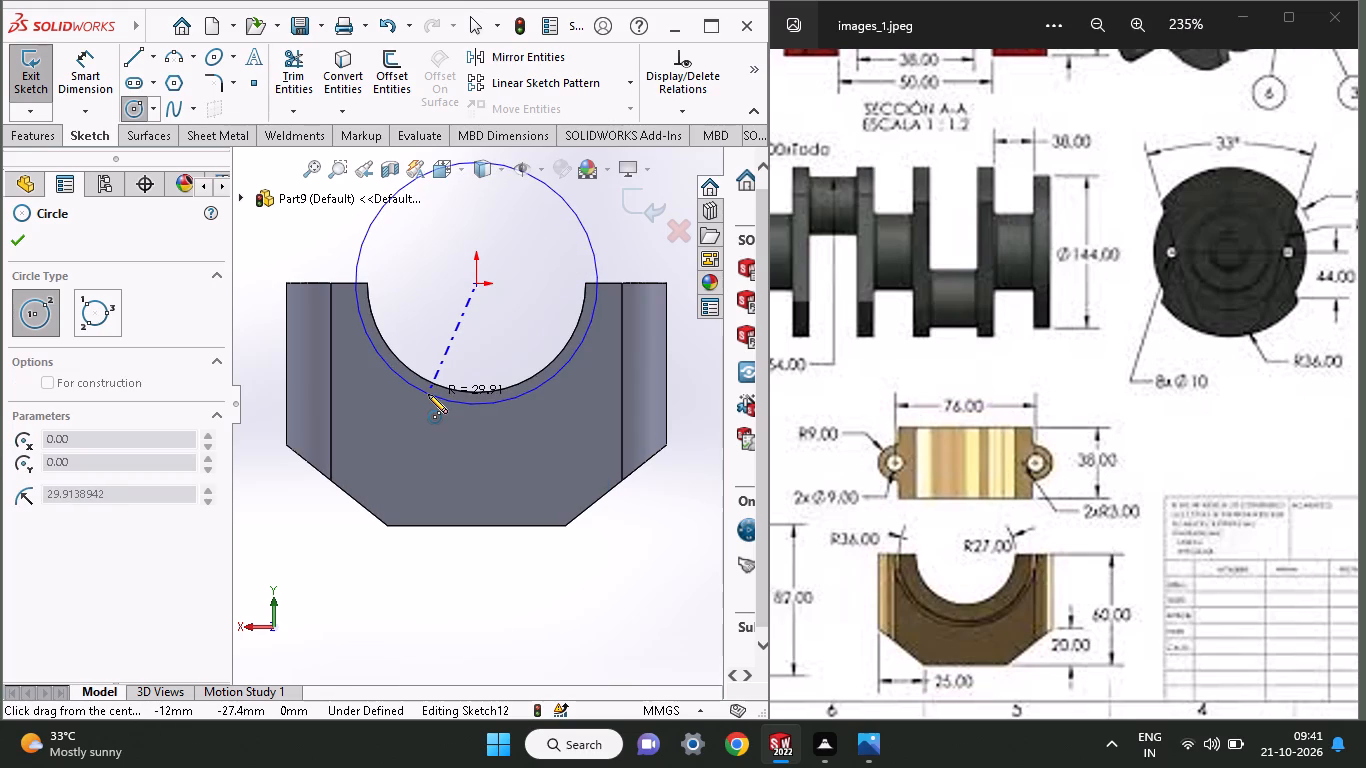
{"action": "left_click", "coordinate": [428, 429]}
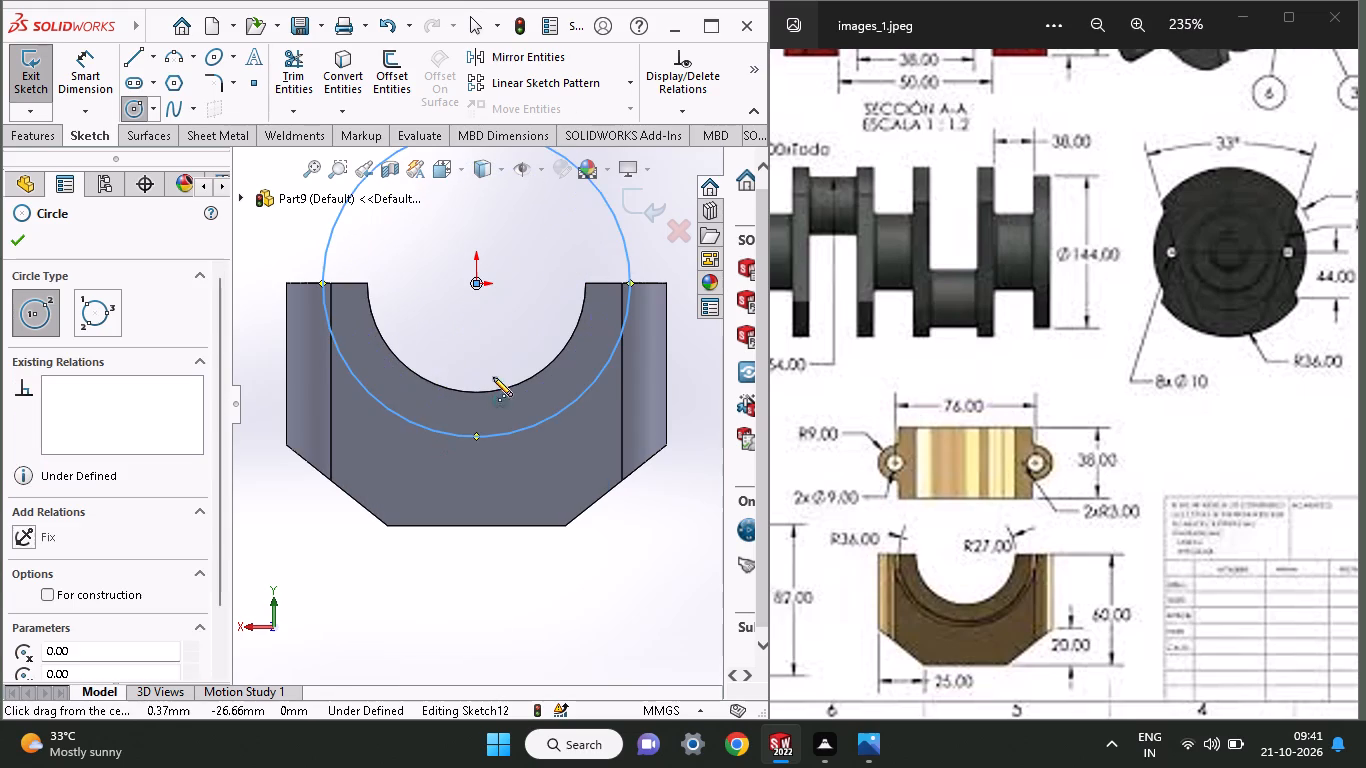
Examine the reference drawing's crankshaft, connecting rod and bearing cap views for the radii around the bore.
{"action": "middle_click_drag", "start_coordinate": [904, 369], "coordinate": [678, 464]}
{"action": "middle_click_drag", "start_coordinate": [1060, 464], "coordinate": [927, 465]}
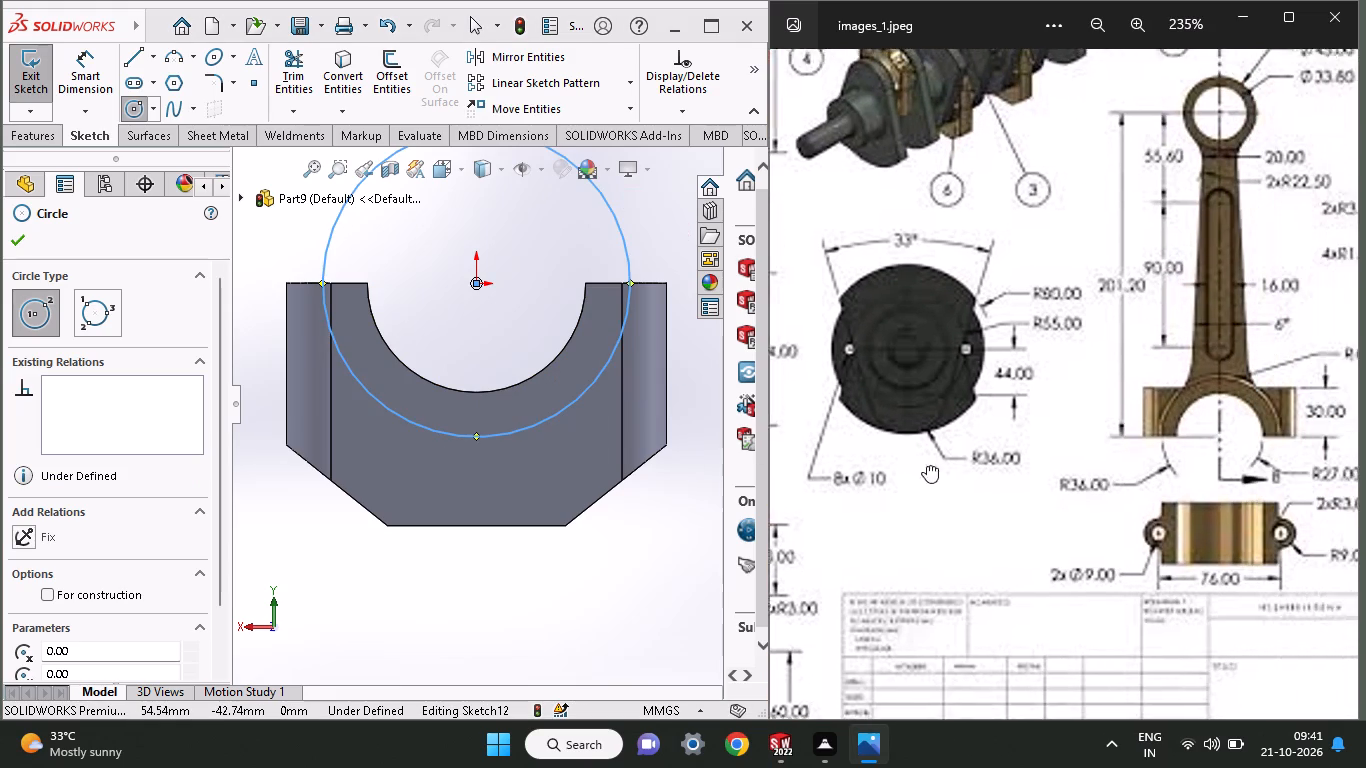
{"action": "middle_click_drag", "start_coordinate": [927, 465], "coordinate": [909, 462]}
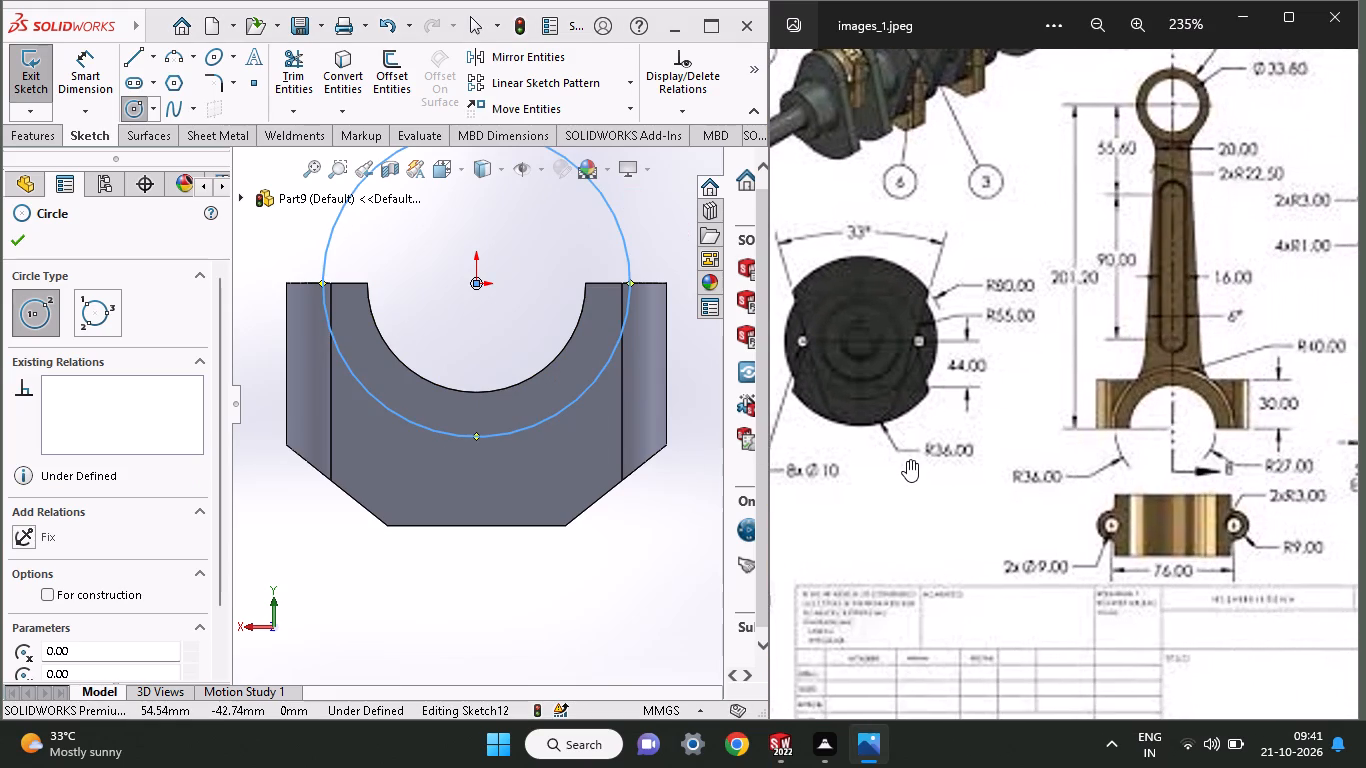
{"action": "middle_click_drag", "start_coordinate": [908, 438], "coordinate": [1049, 350]}
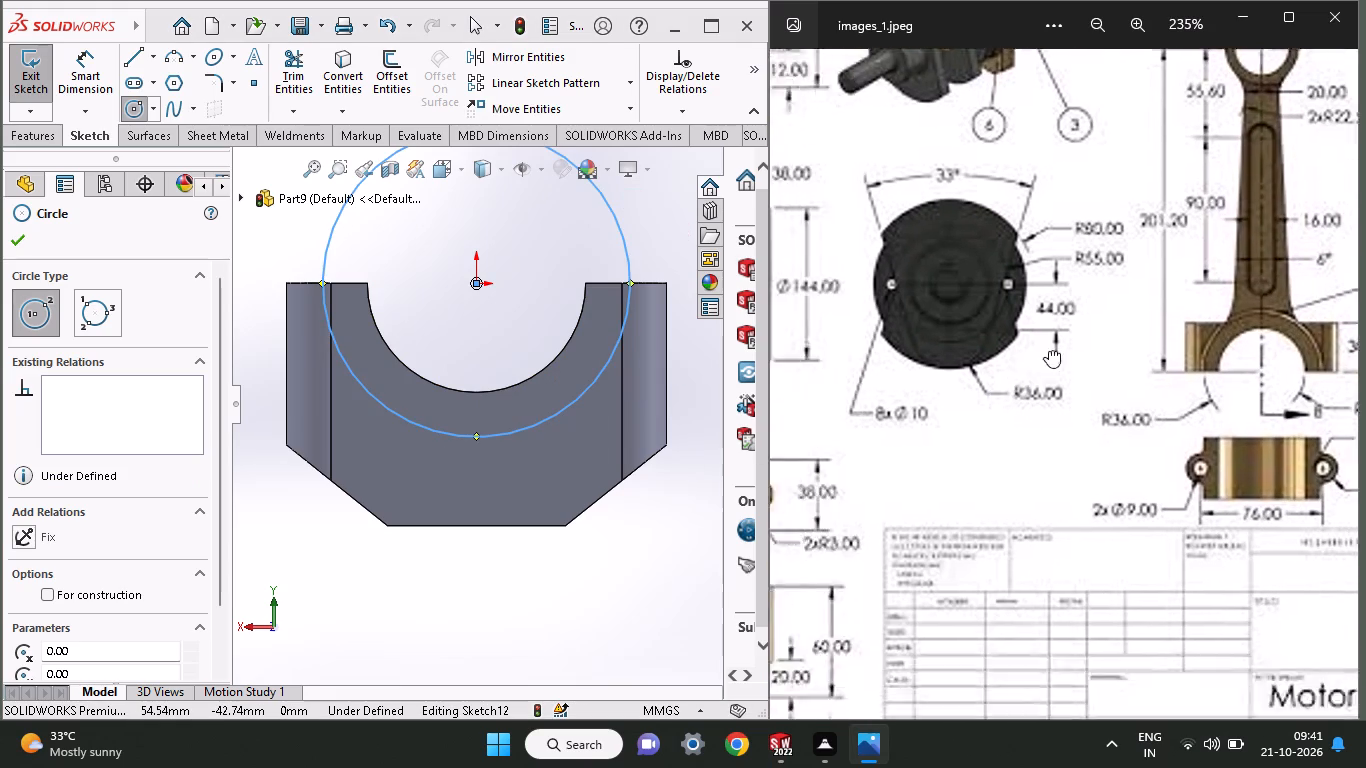
{"action": "middle_click_drag", "start_coordinate": [1049, 350], "coordinate": [1279, 307]}
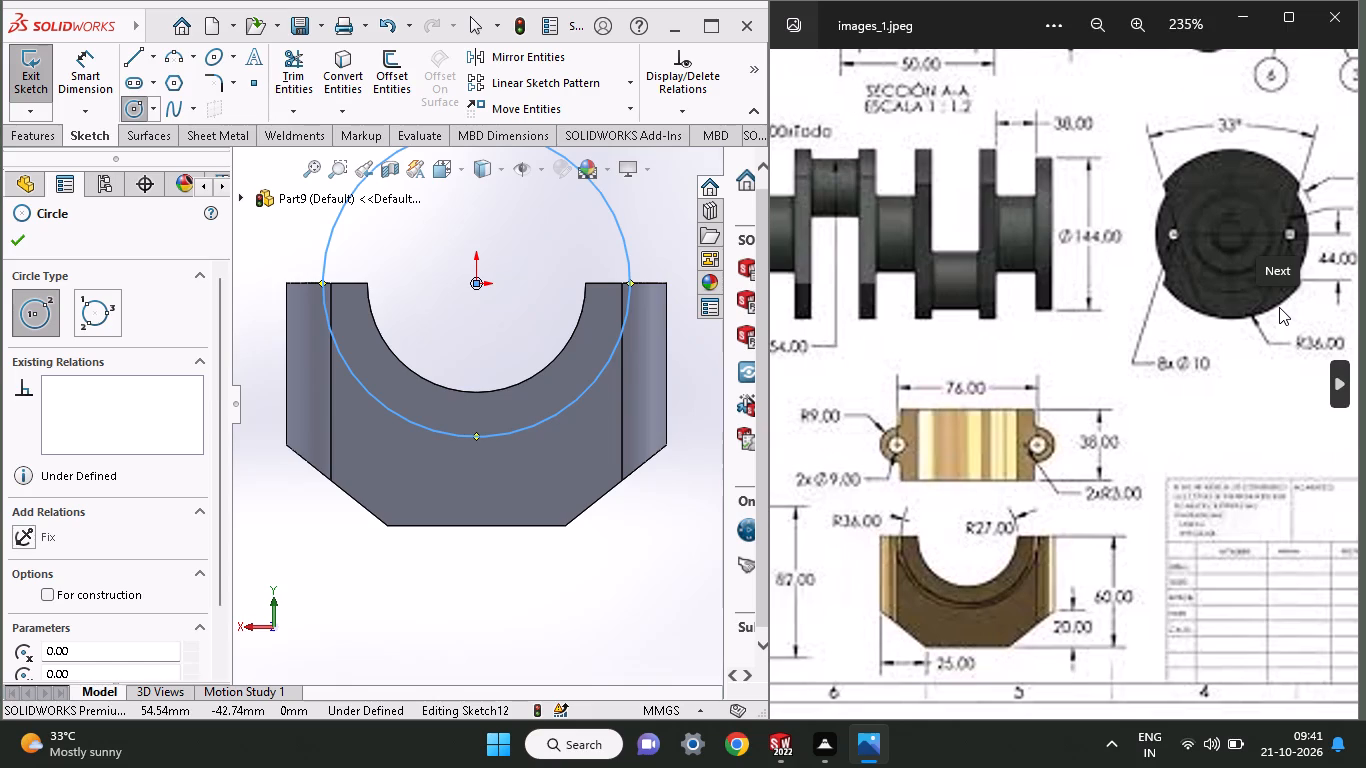
{"action": "middle_click_drag", "start_coordinate": [1273, 312], "coordinate": [1093, 445]}
{"action": "middle_click_drag", "start_coordinate": [1154, 392], "coordinate": [877, 503]}
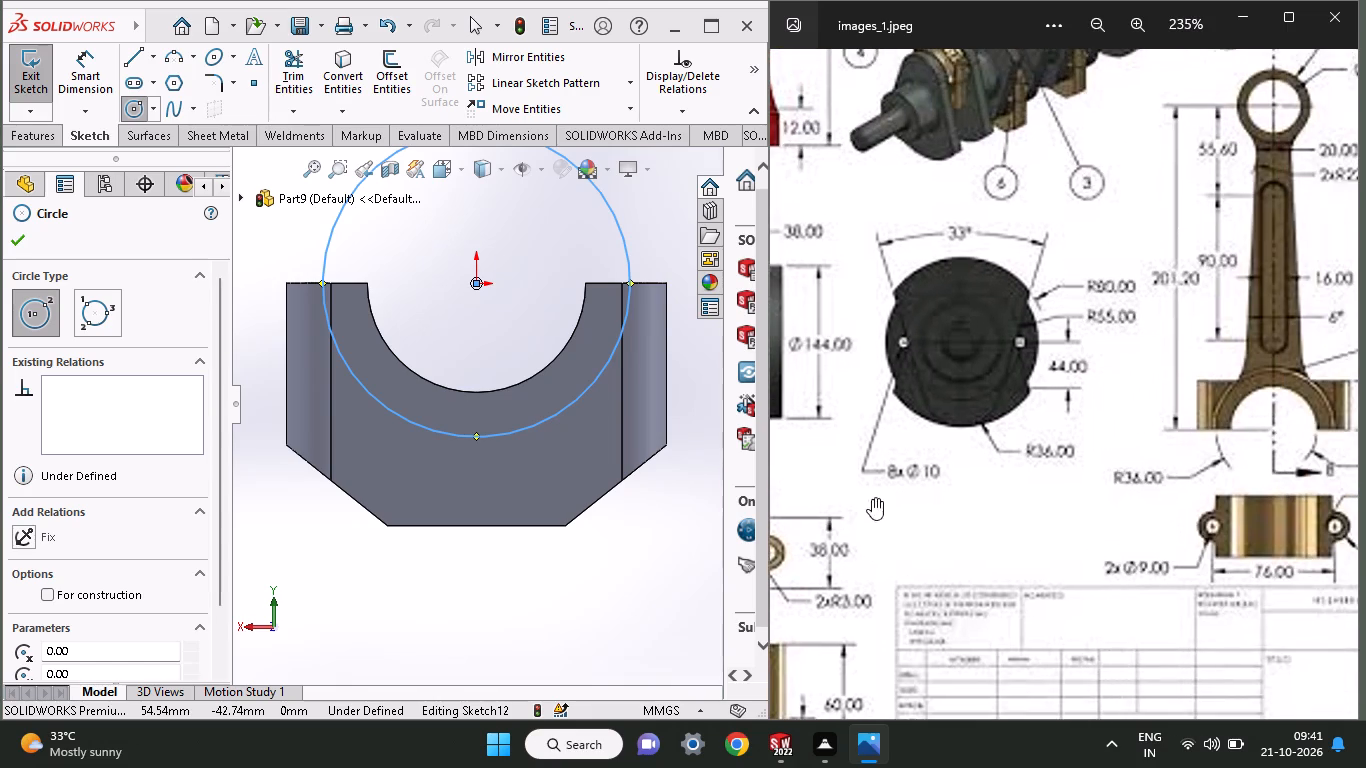
{"action": "middle_click_drag", "start_coordinate": [1071, 422], "coordinate": [833, 480]}
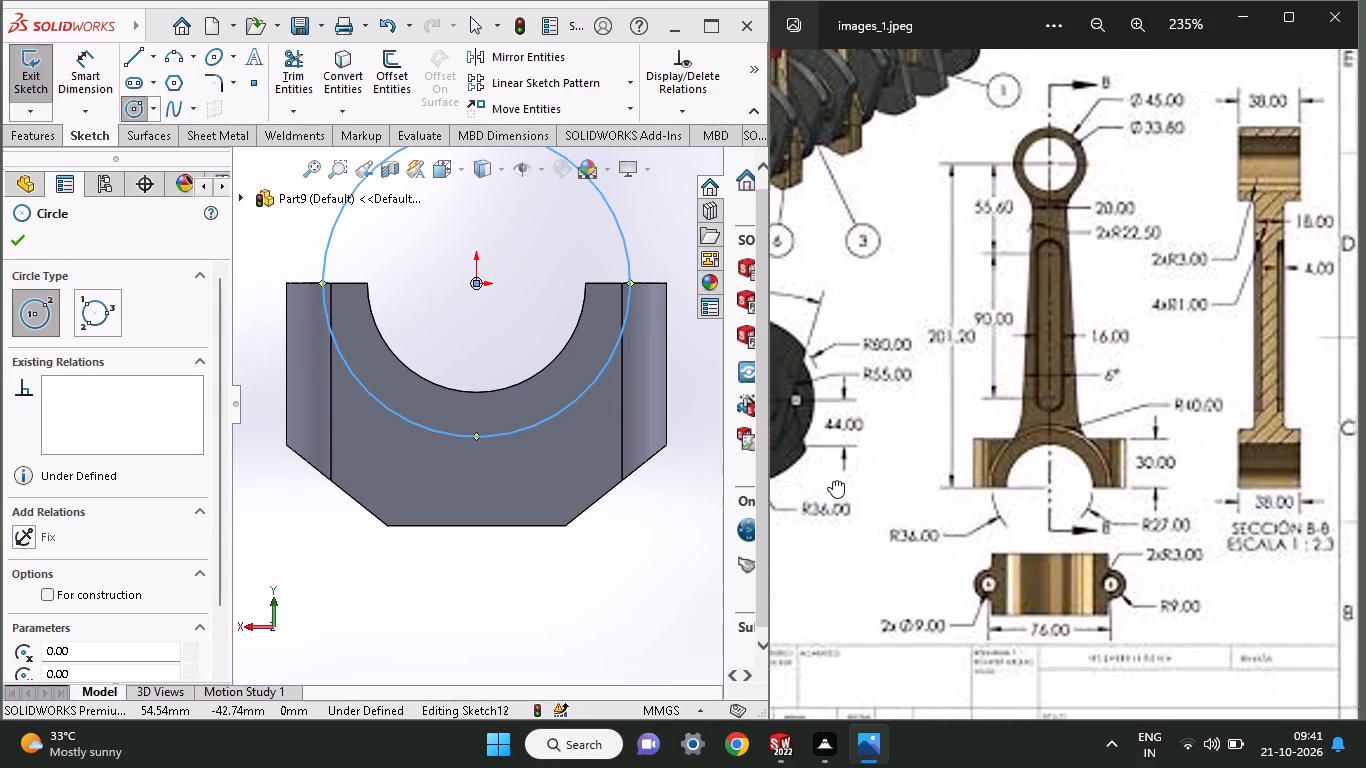
{"action": "middle_click_drag", "start_coordinate": [833, 480], "coordinate": [870, 457]}
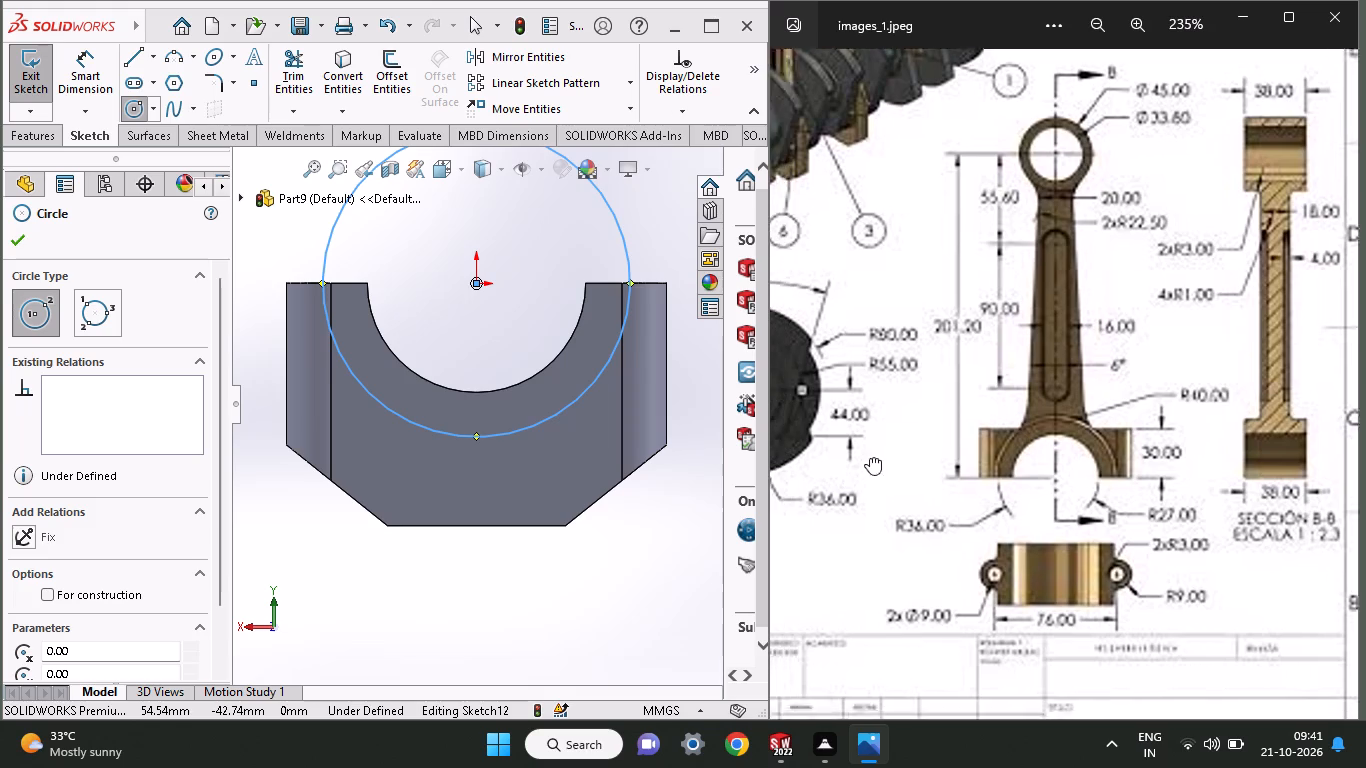
{"action": "middle_click_drag", "start_coordinate": [870, 457], "coordinate": [1112, 396]}
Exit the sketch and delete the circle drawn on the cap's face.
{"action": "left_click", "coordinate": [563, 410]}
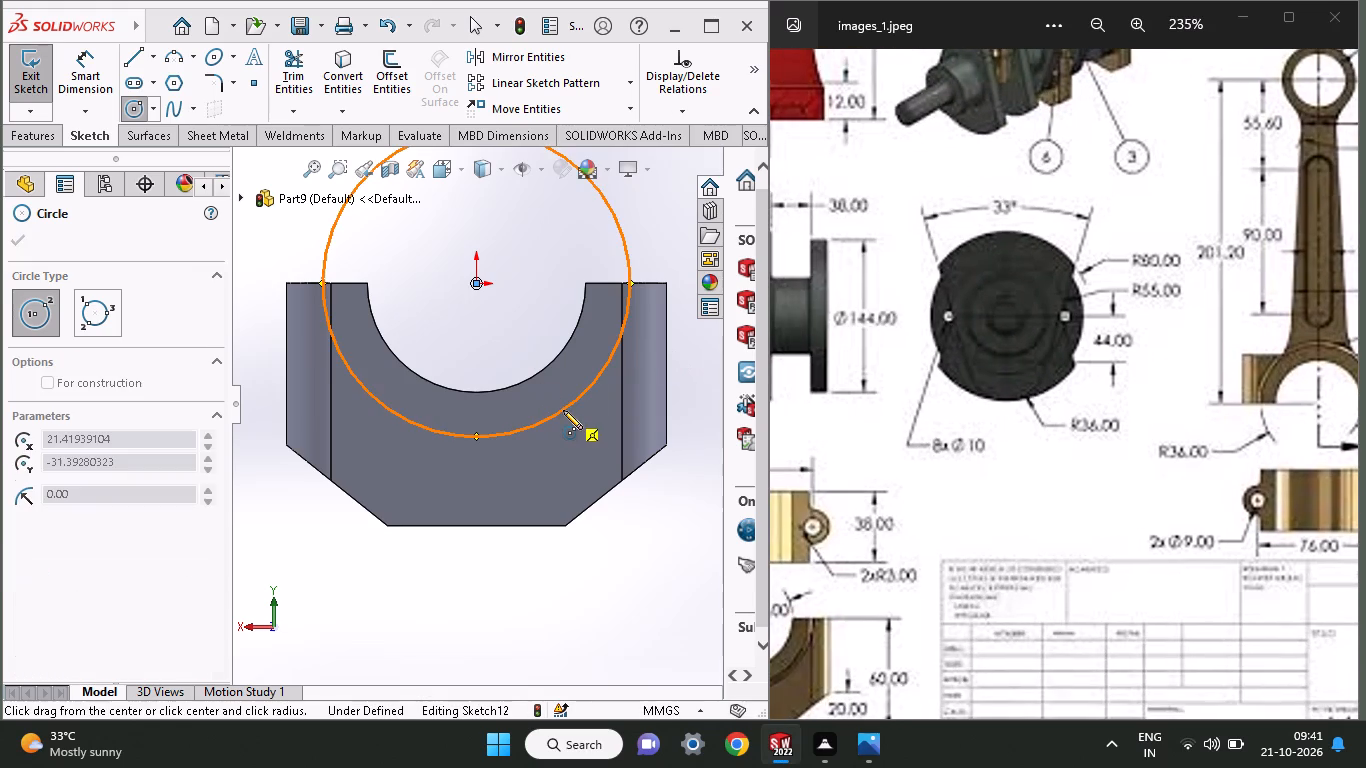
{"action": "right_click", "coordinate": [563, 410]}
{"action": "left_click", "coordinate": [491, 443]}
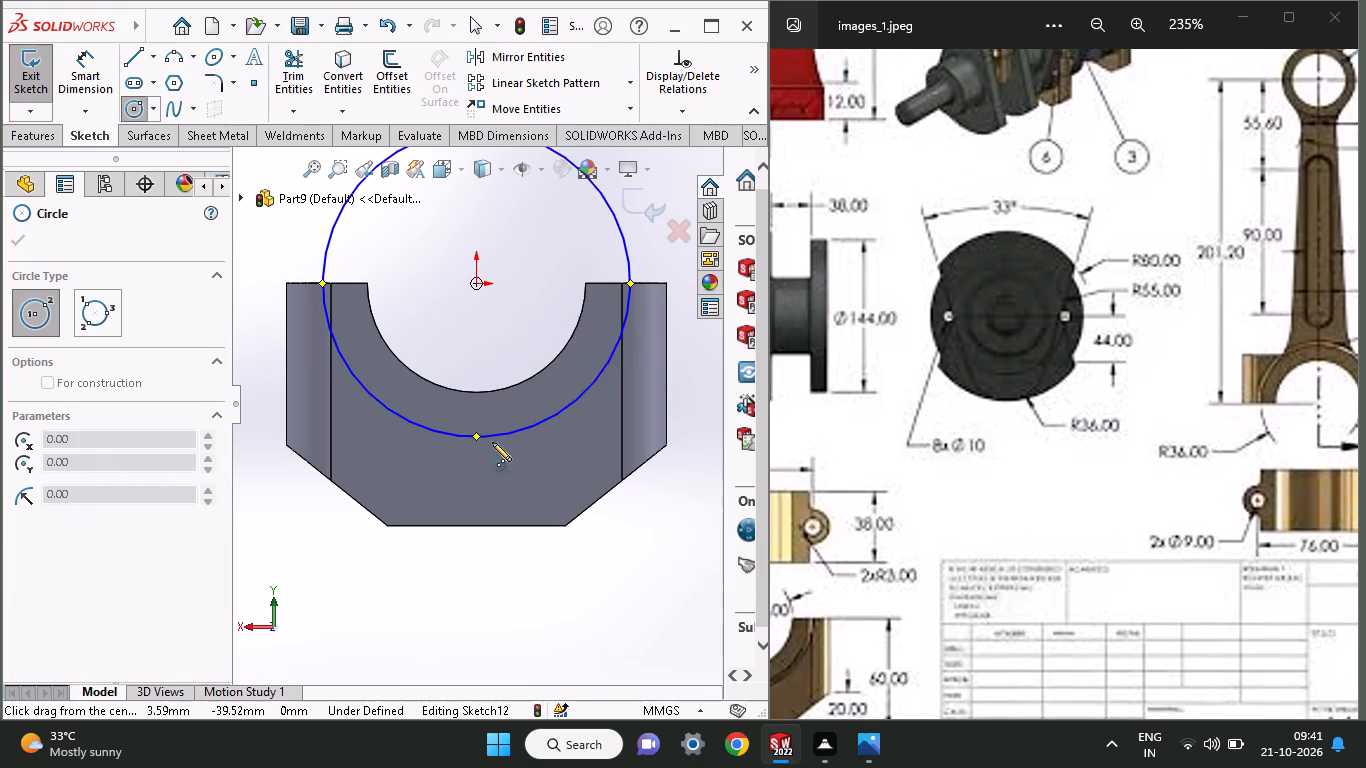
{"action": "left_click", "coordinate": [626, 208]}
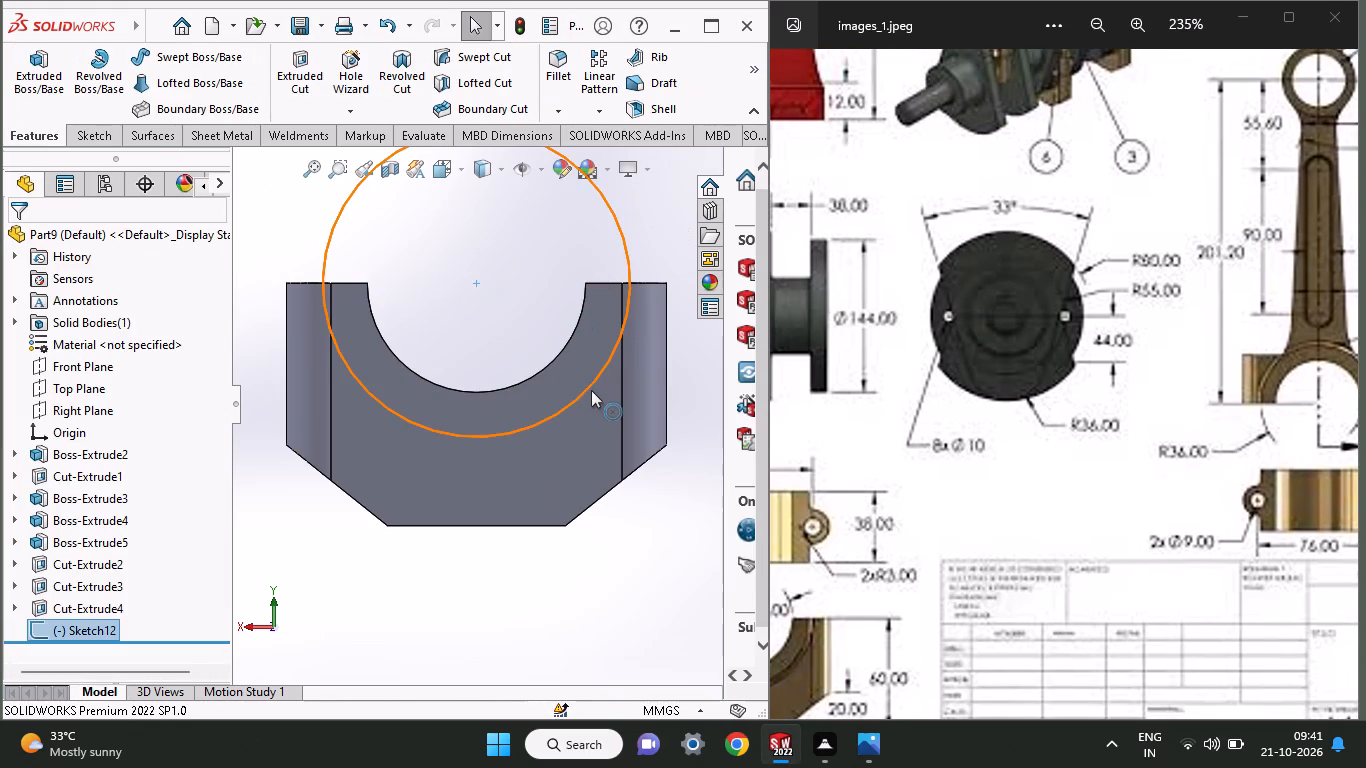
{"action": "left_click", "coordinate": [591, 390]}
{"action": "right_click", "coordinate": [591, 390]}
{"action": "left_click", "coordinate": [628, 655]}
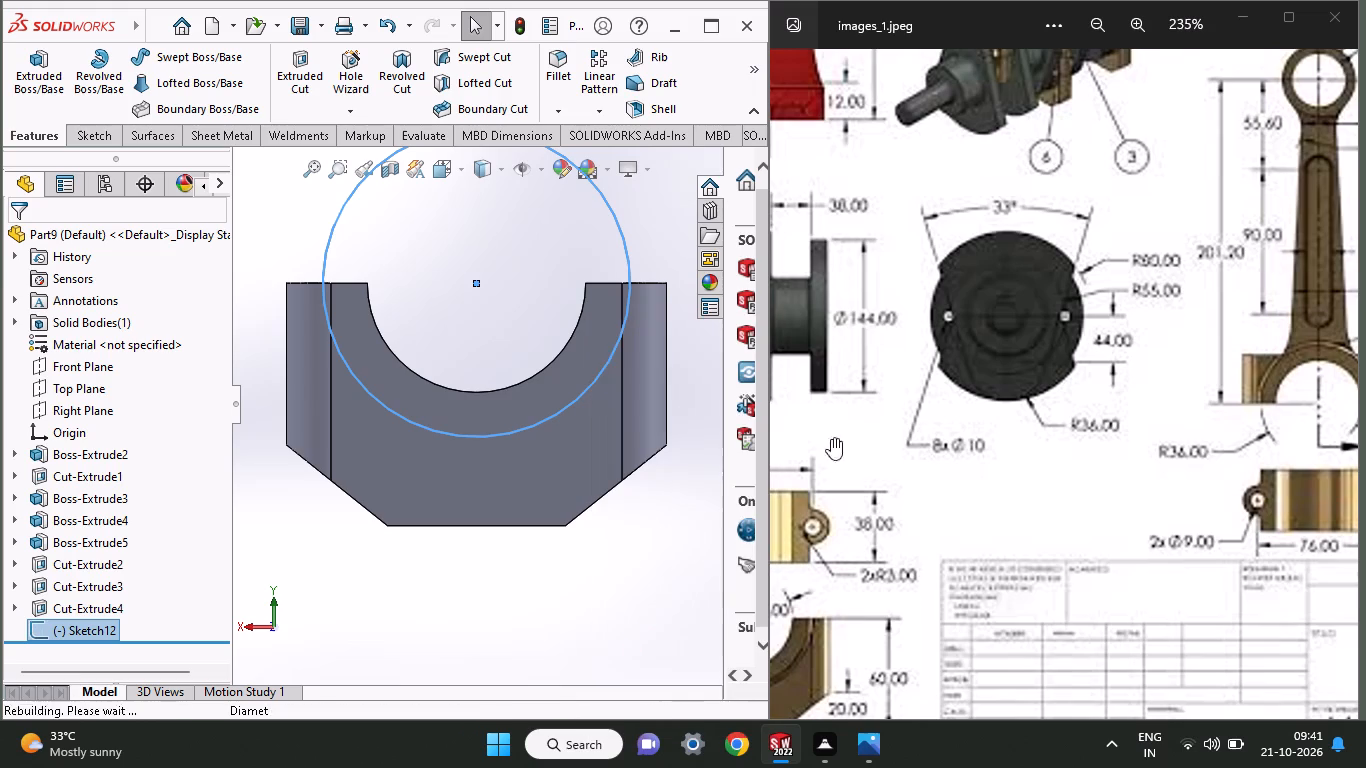
Inspect the bearing cap model from all sides and compare it with the cap and connecting rod views in the reference drawing.
{"action": "middle_click_drag", "start_coordinate": [872, 410], "coordinate": [1238, 278]}
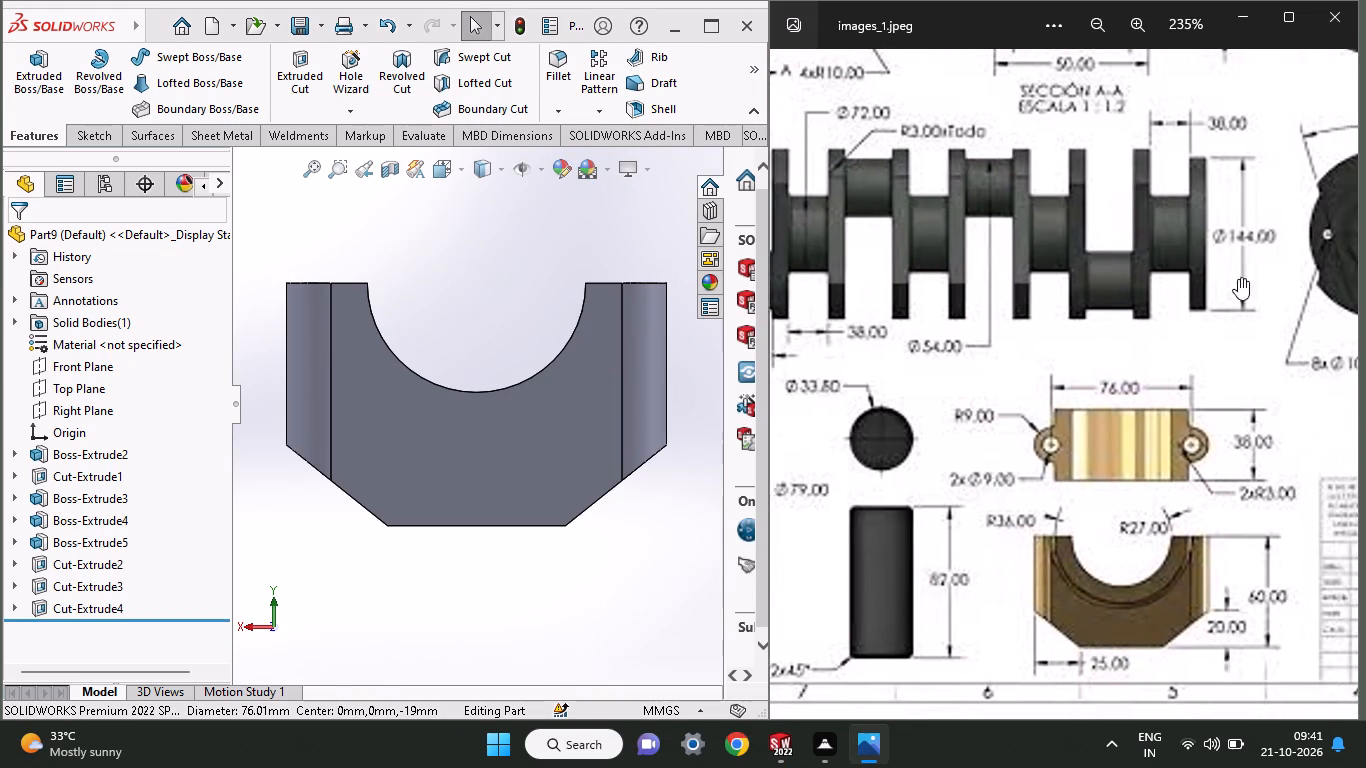
{"action": "middle_click_drag", "start_coordinate": [1238, 278], "coordinate": [1211, 248]}
{"action": "middle_click_drag", "start_coordinate": [601, 439], "coordinate": [591, 590]}
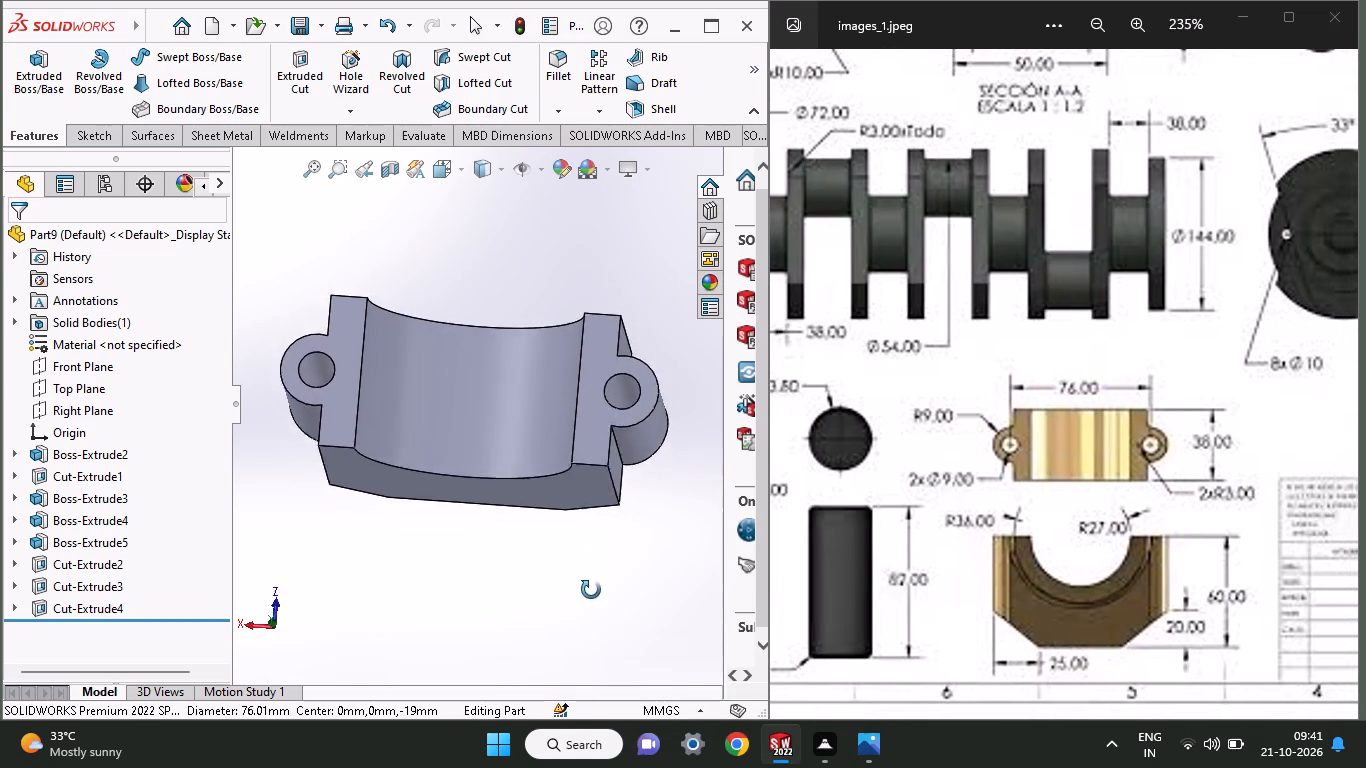
{"action": "middle_click_drag", "start_coordinate": [591, 590], "coordinate": [534, 499]}
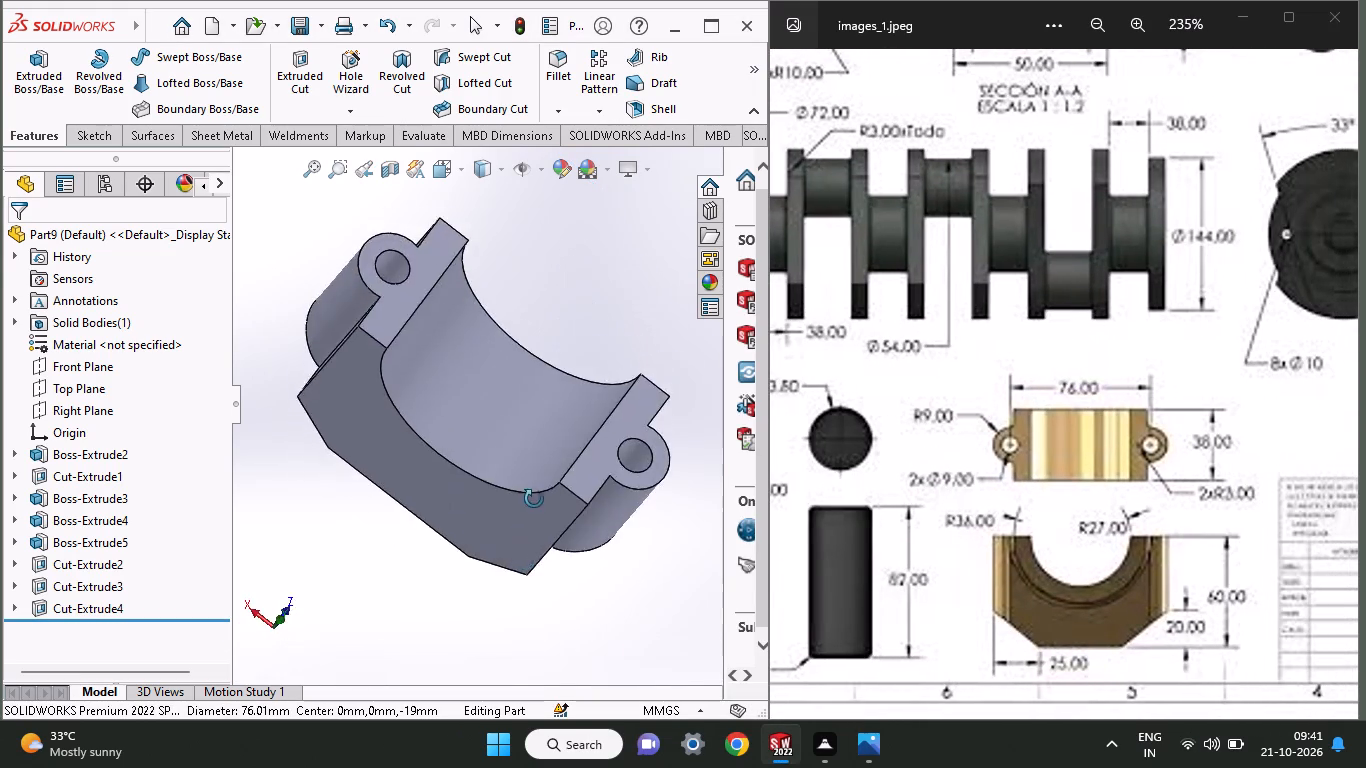
{"action": "middle_click_drag", "start_coordinate": [534, 499], "coordinate": [589, 637]}
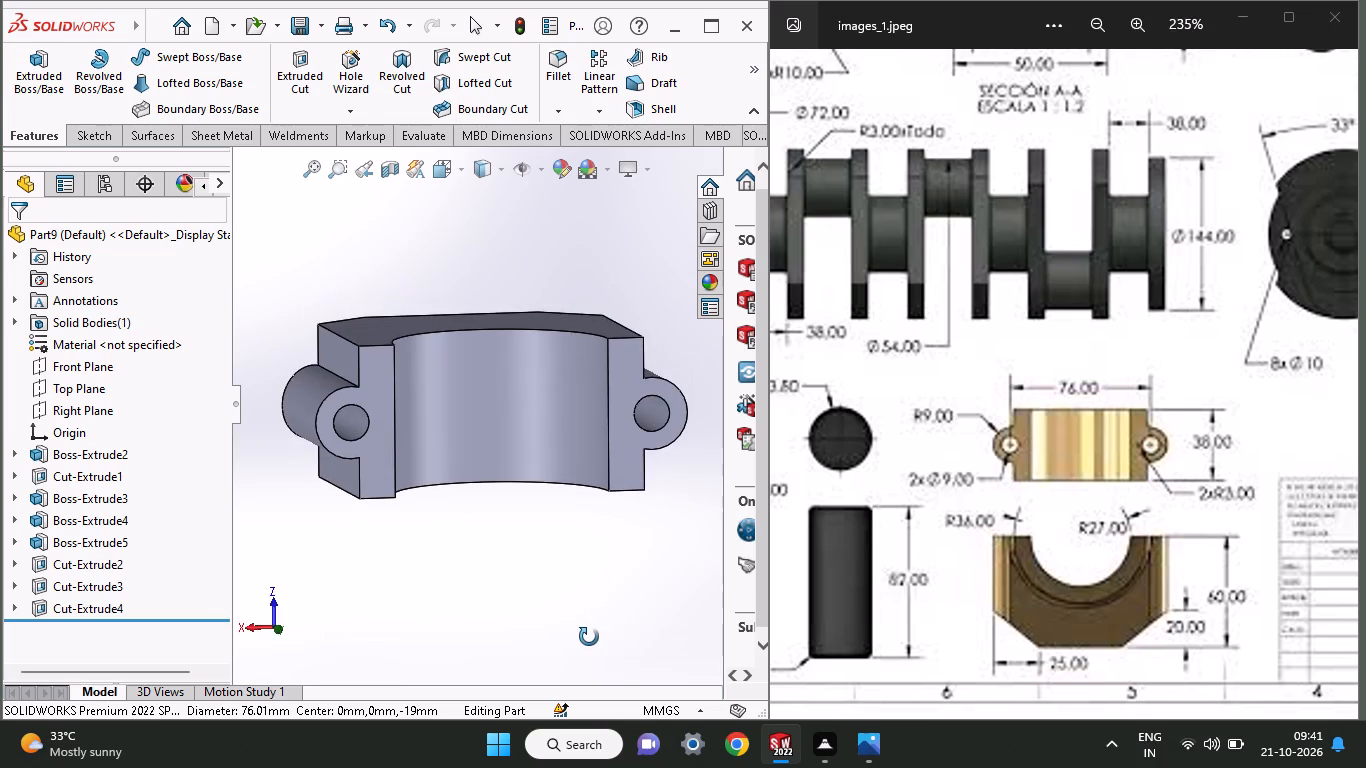
{"action": "middle_click_drag", "start_coordinate": [589, 637], "coordinate": [569, 623]}
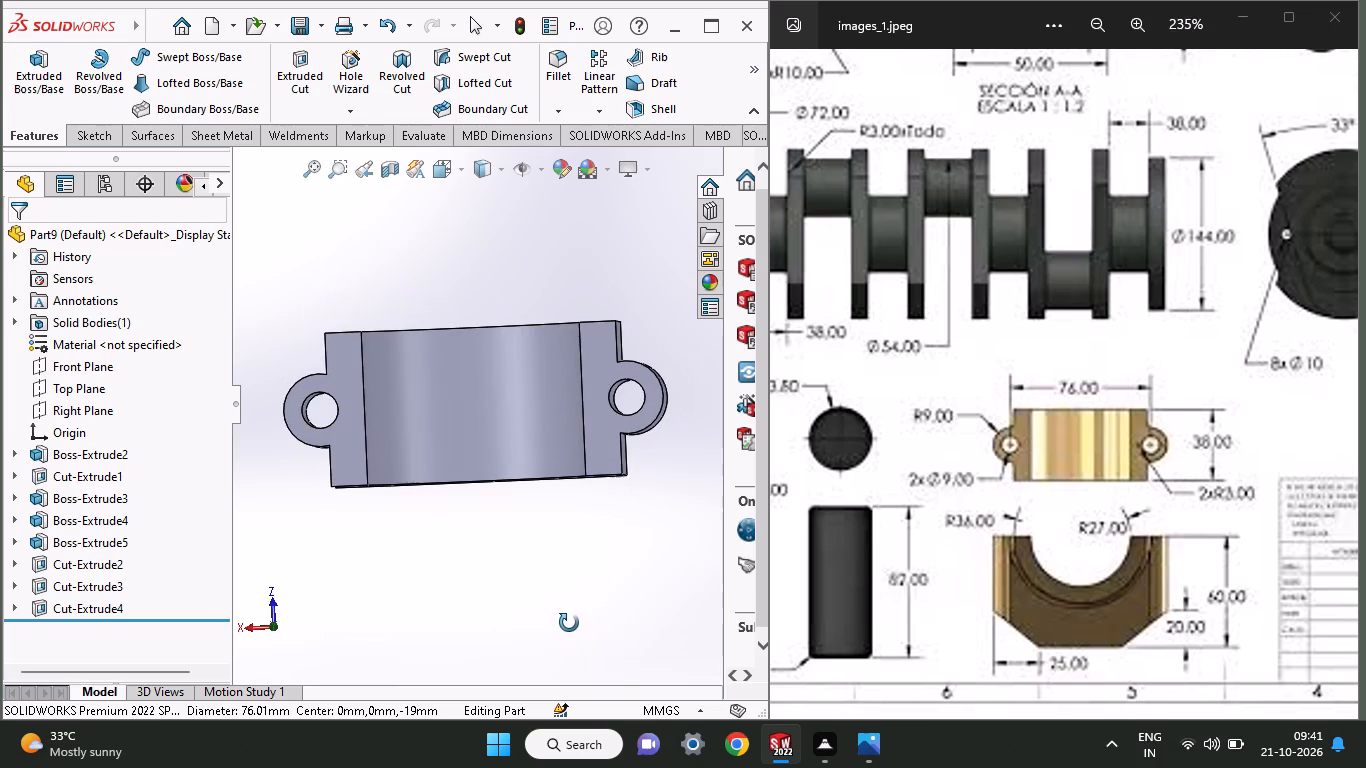
{"action": "middle_click_drag", "start_coordinate": [569, 623], "coordinate": [565, 458]}
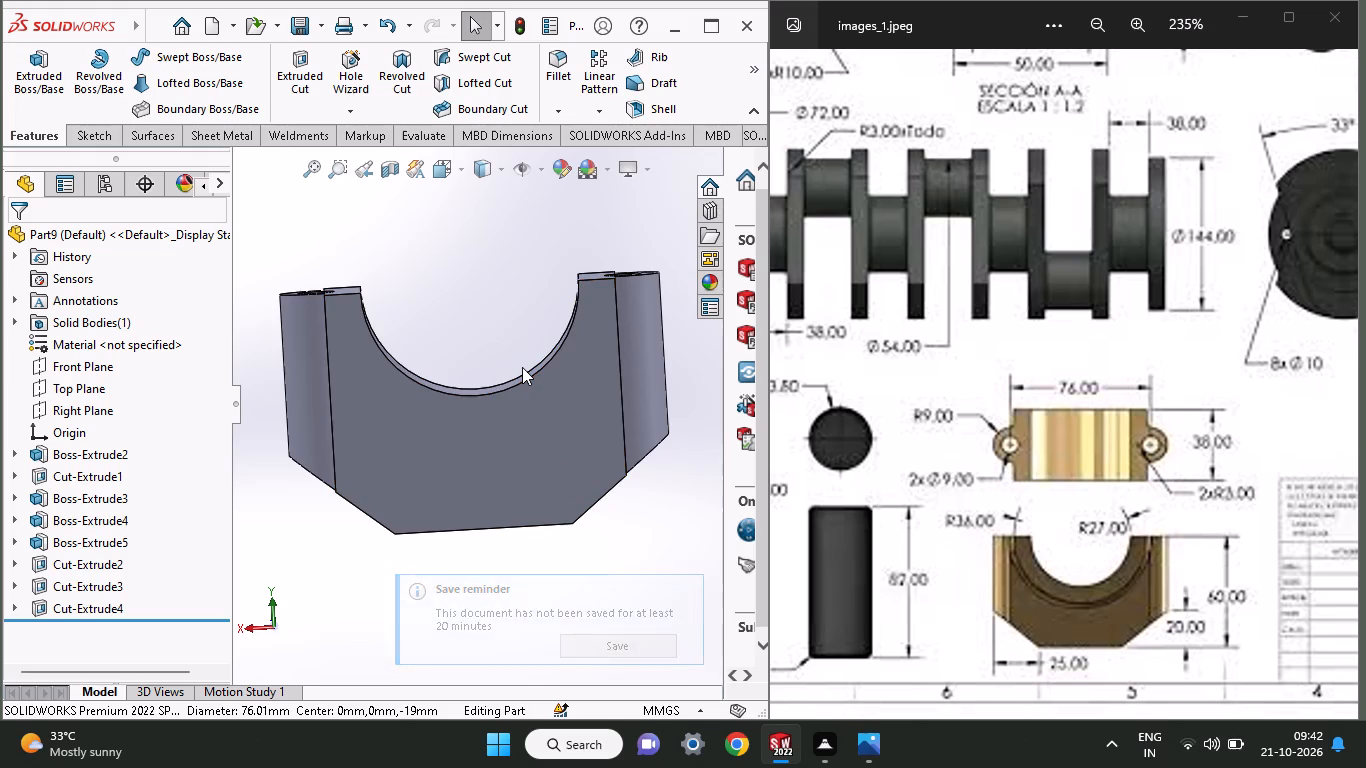
{"action": "middle_click_drag", "start_coordinate": [1131, 510], "coordinate": [1080, 529]}
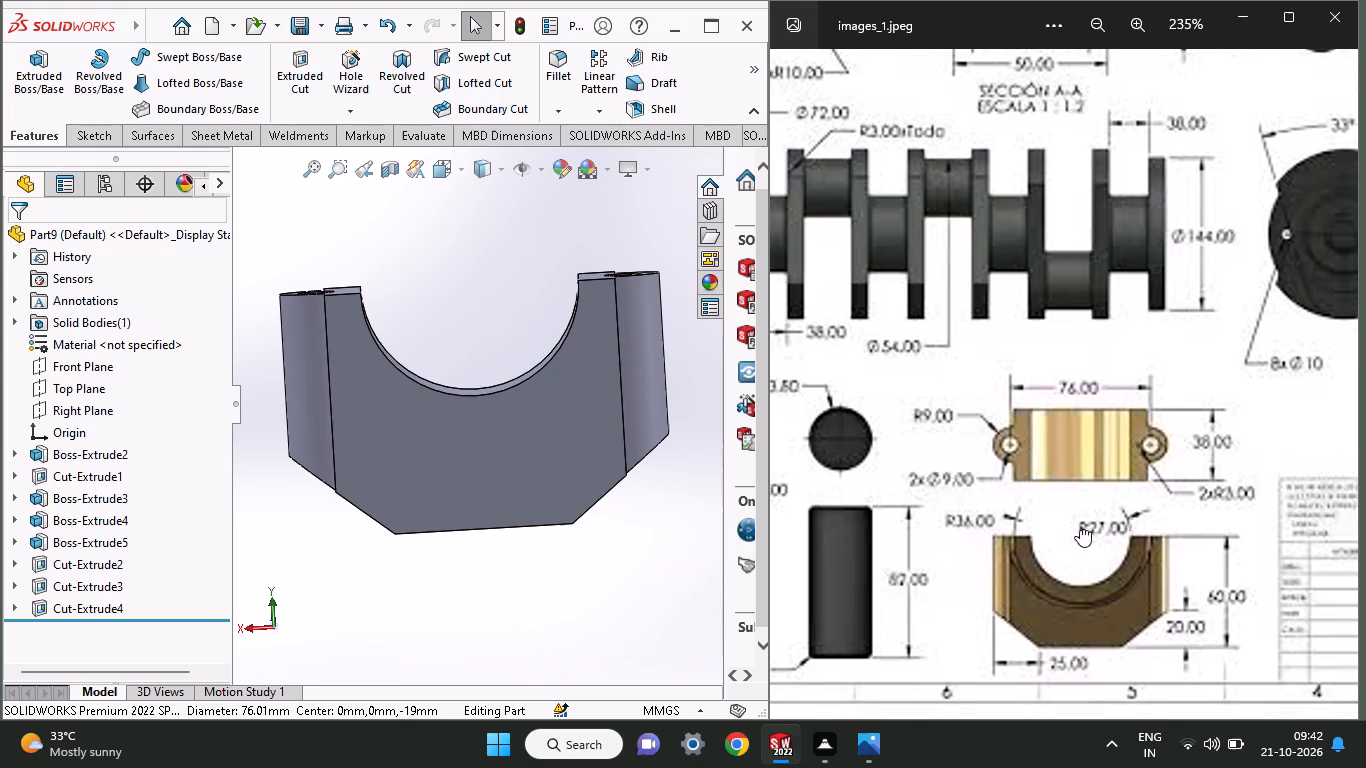
{"action": "middle_click_drag", "start_coordinate": [1080, 529], "coordinate": [737, 549]}
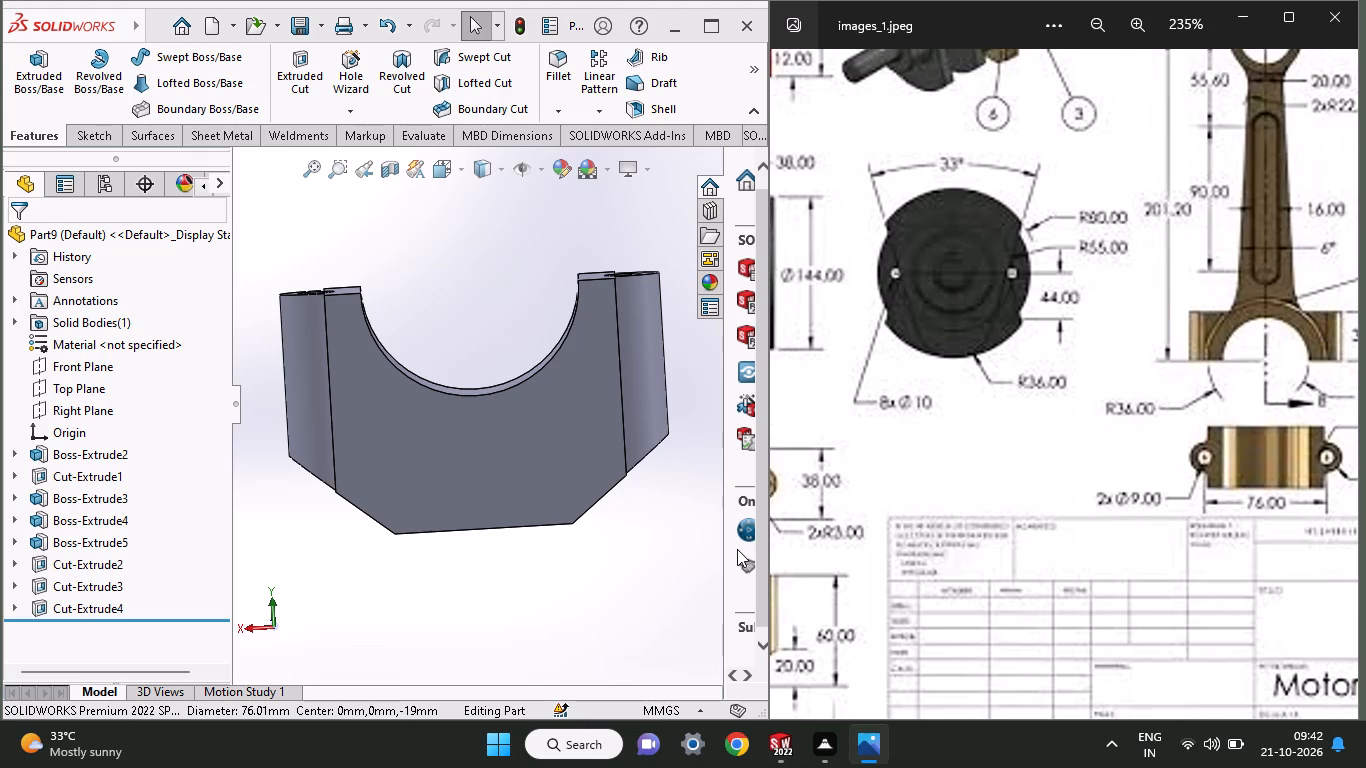
{"action": "middle_click_drag", "start_coordinate": [737, 549], "coordinate": [953, 461]}
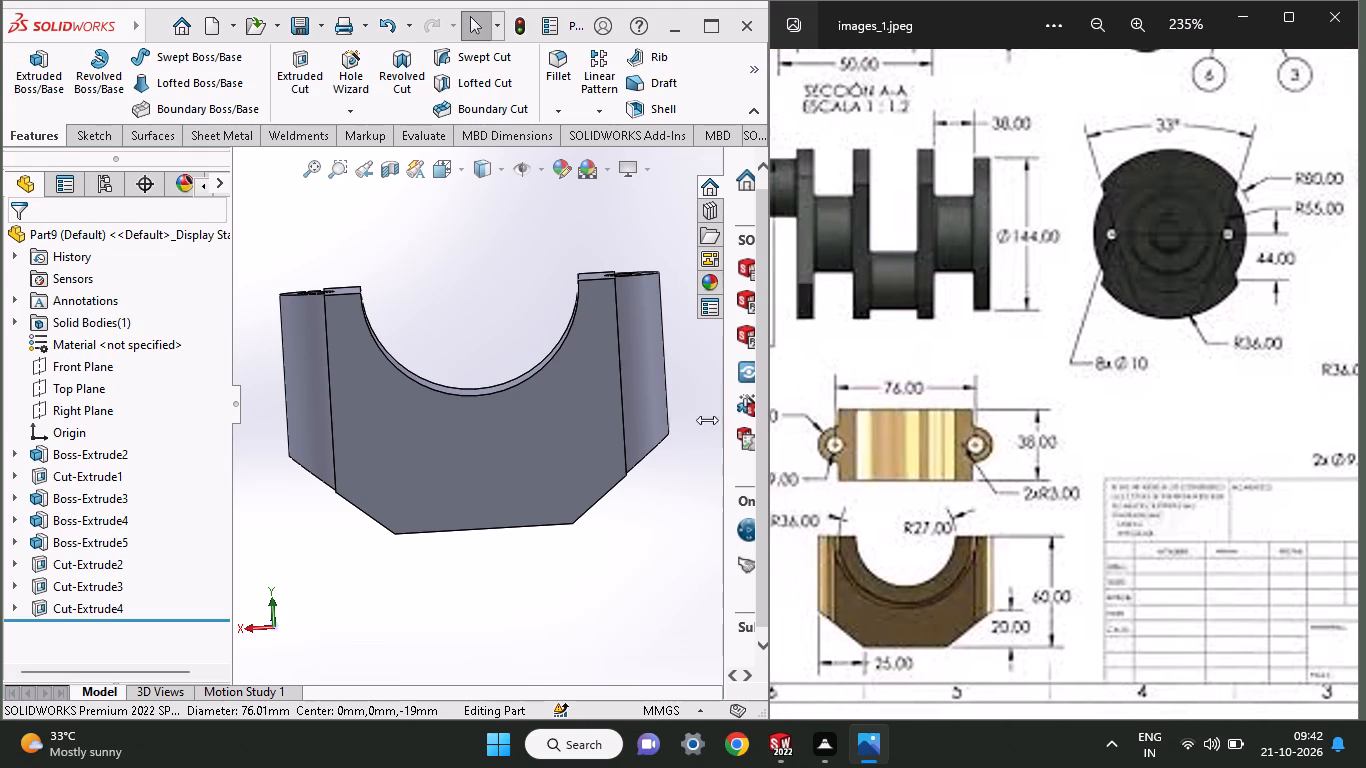
{"action": "middle_click_drag", "start_coordinate": [553, 433], "coordinate": [544, 553]}
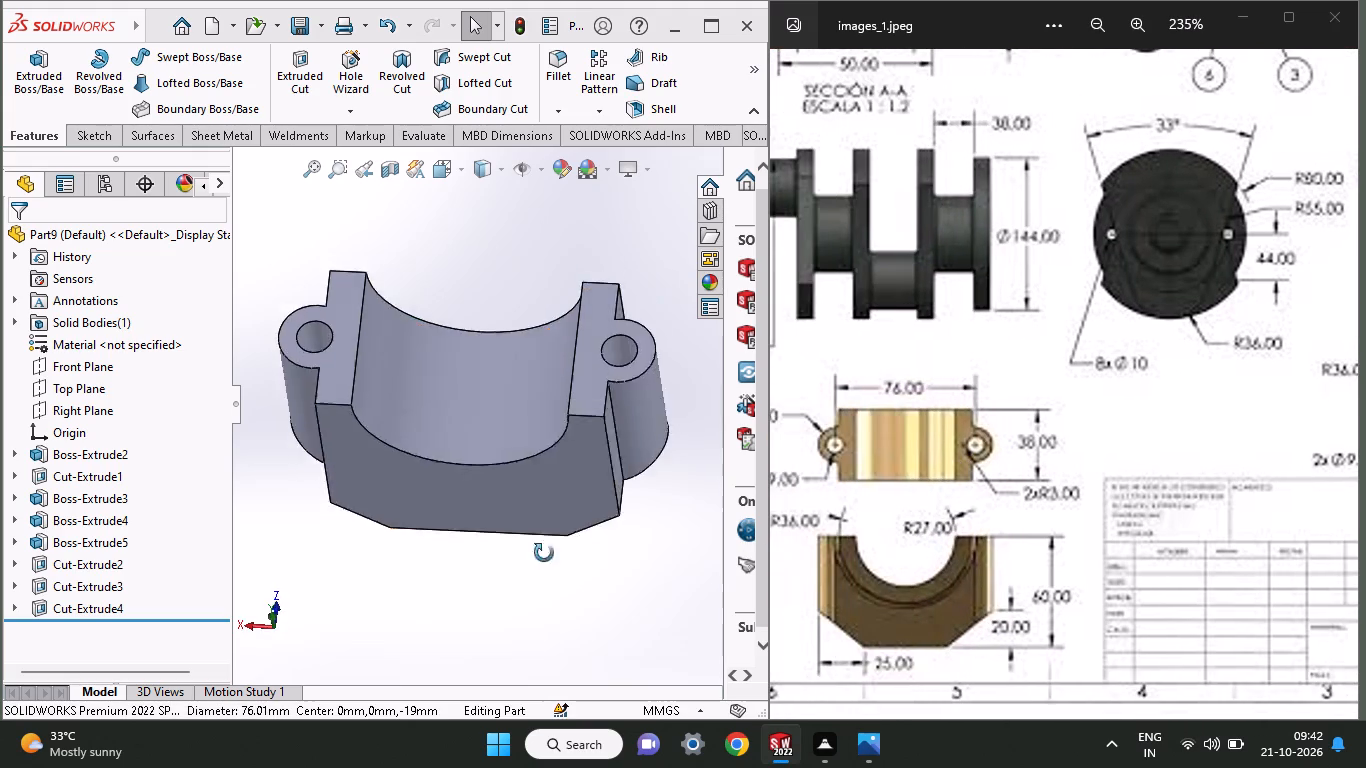
{"action": "middle_click_drag", "start_coordinate": [544, 553], "coordinate": [539, 681]}
{"action": "middle_click_drag", "start_coordinate": [526, 507], "coordinate": [535, 655]}
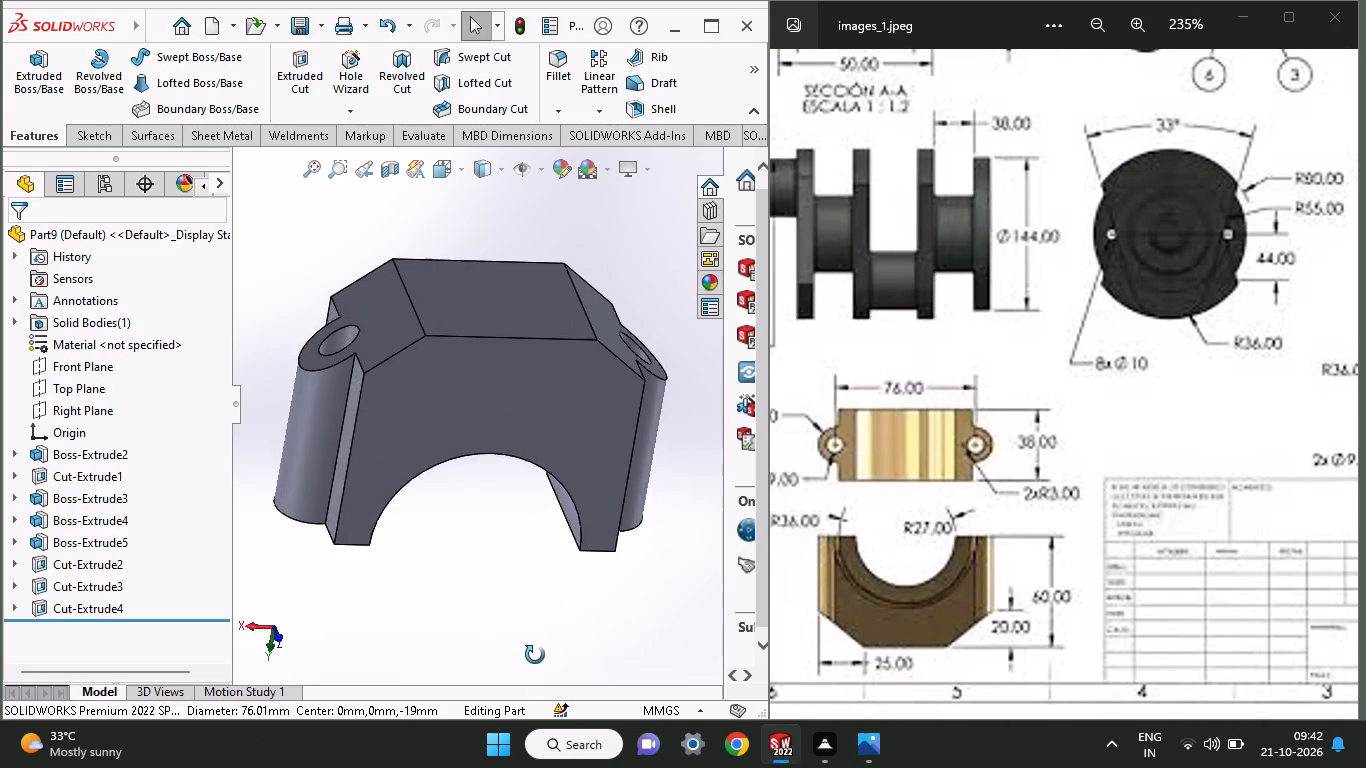
{"action": "middle_click_drag", "start_coordinate": [535, 655], "coordinate": [456, 519]}
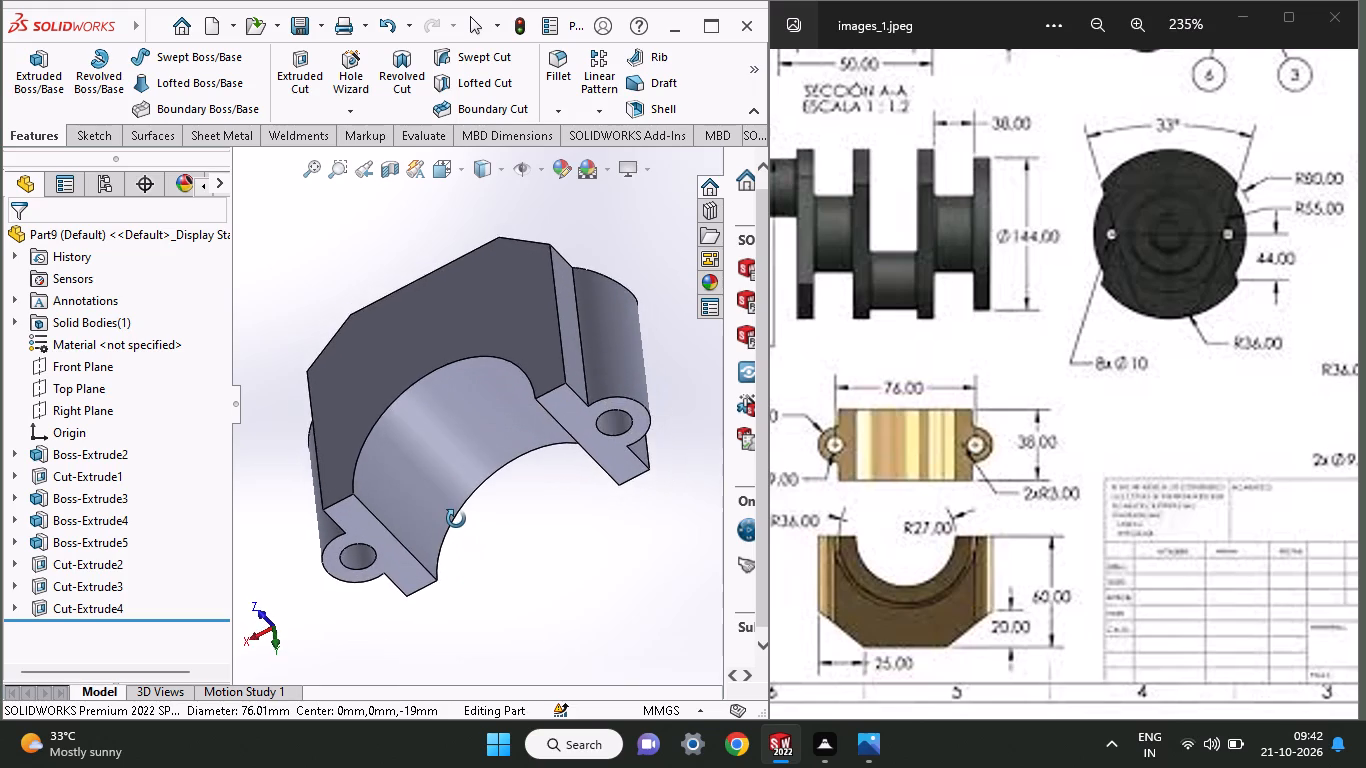
{"action": "middle_click_drag", "start_coordinate": [456, 519], "coordinate": [487, 643]}
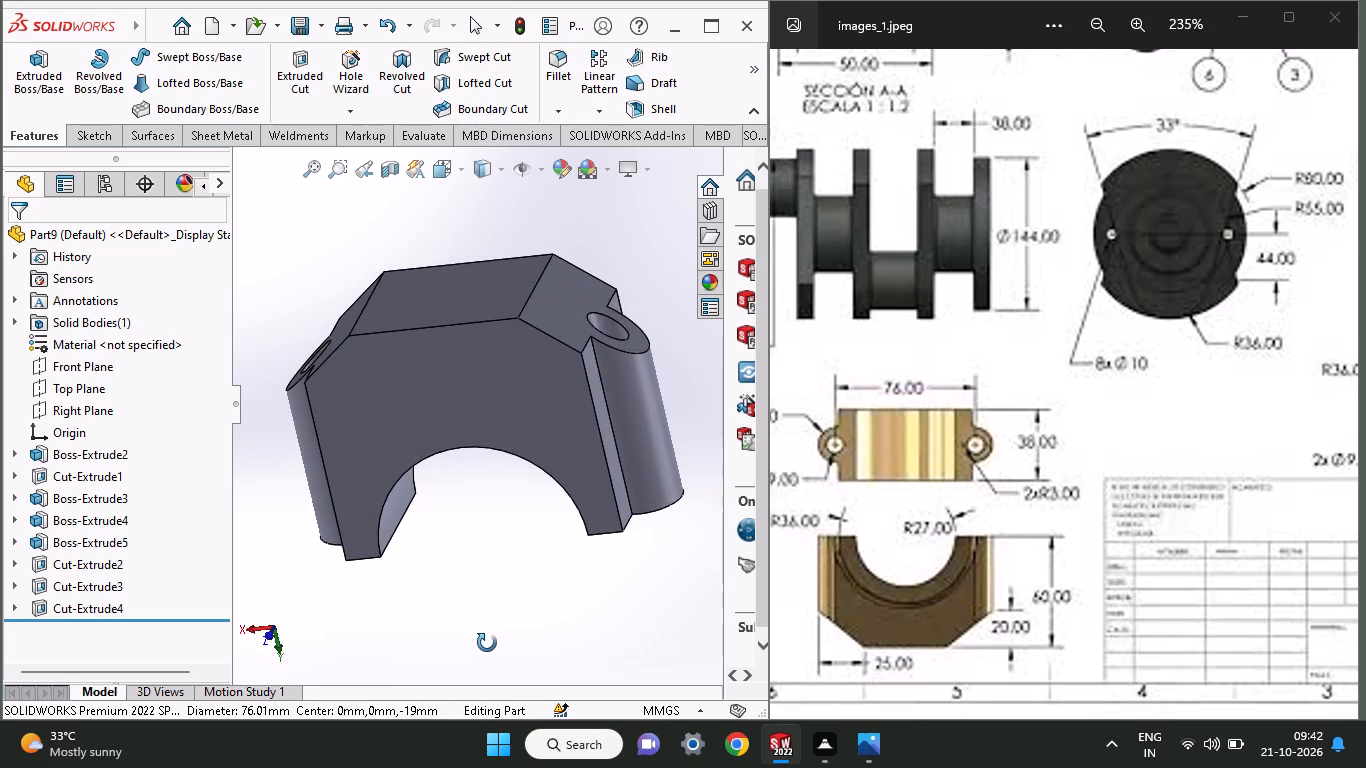
{"action": "middle_click_drag", "start_coordinate": [487, 643], "coordinate": [367, 423]}
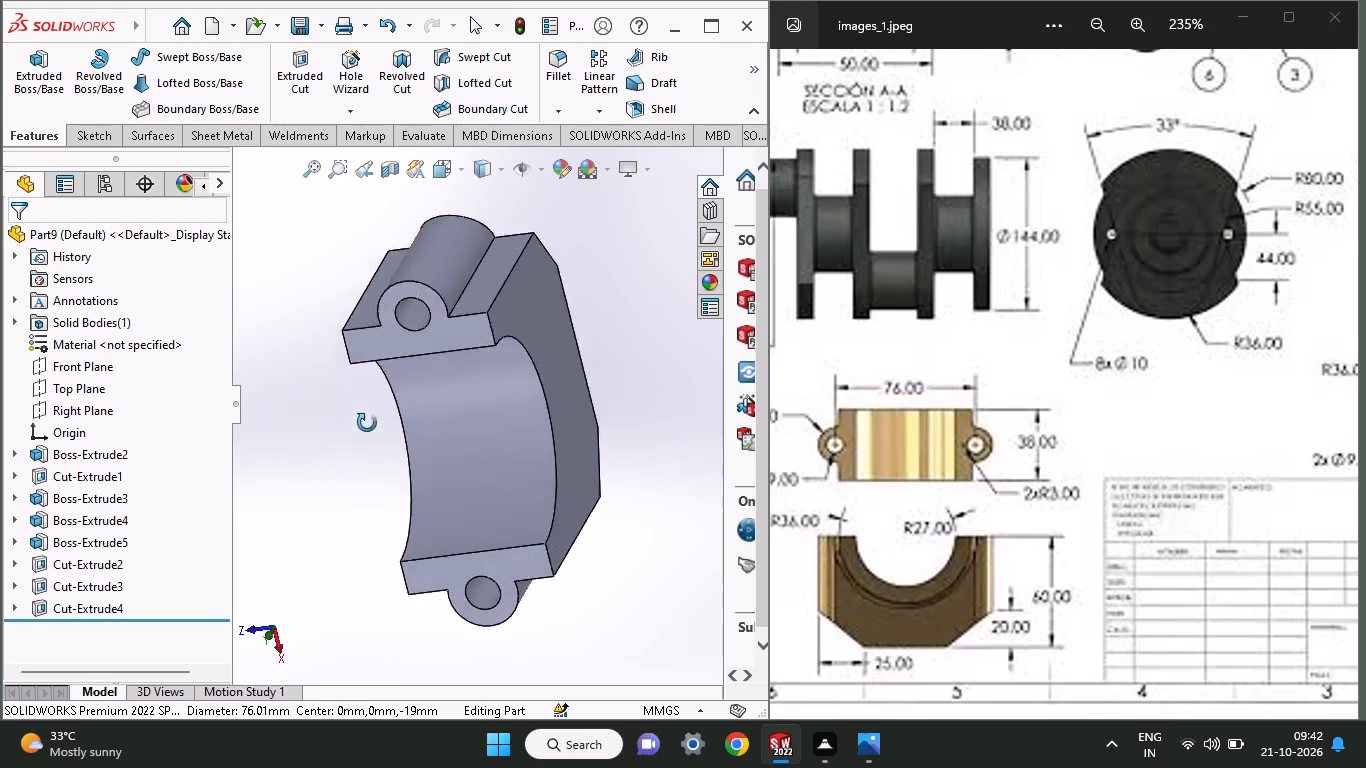
{"action": "middle_click_drag", "start_coordinate": [367, 423], "coordinate": [203, 428]}
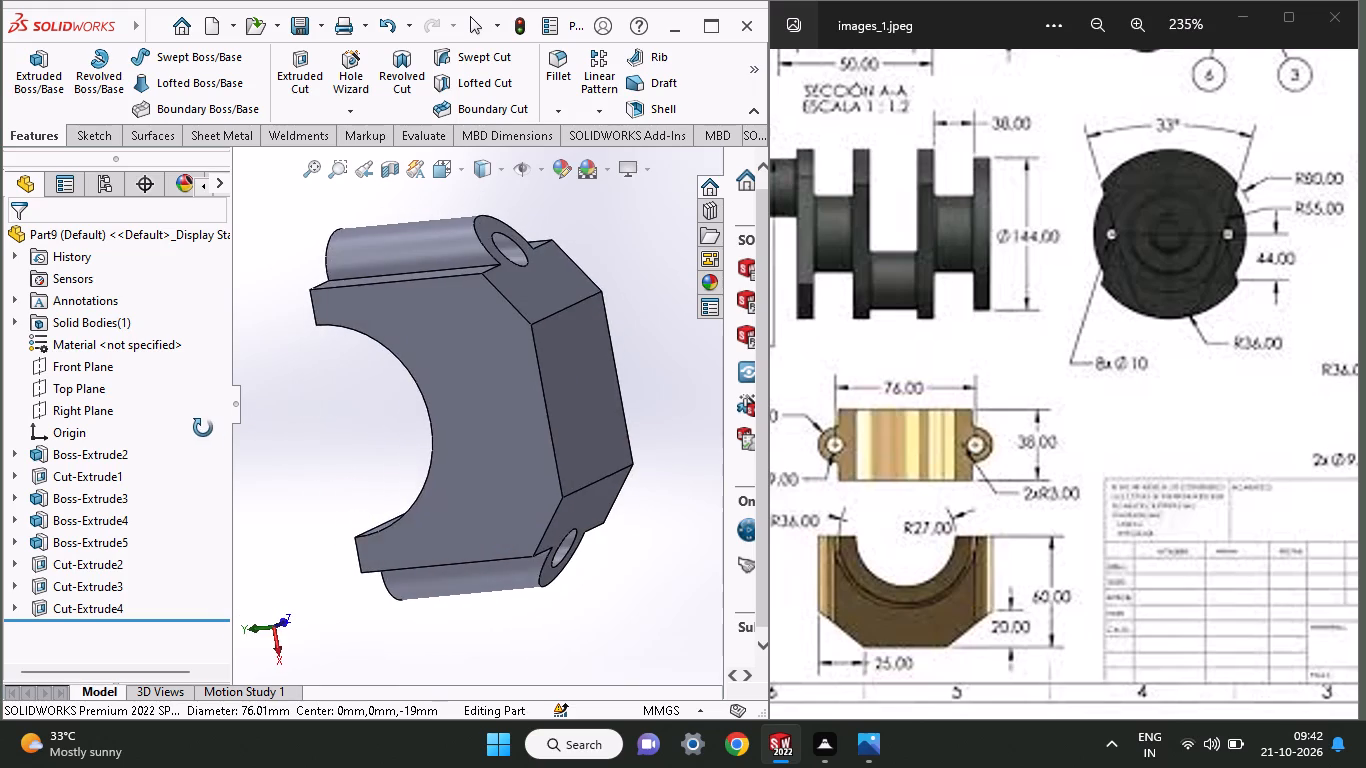
{"action": "middle_click_drag", "start_coordinate": [203, 428], "coordinate": [208, 398]}
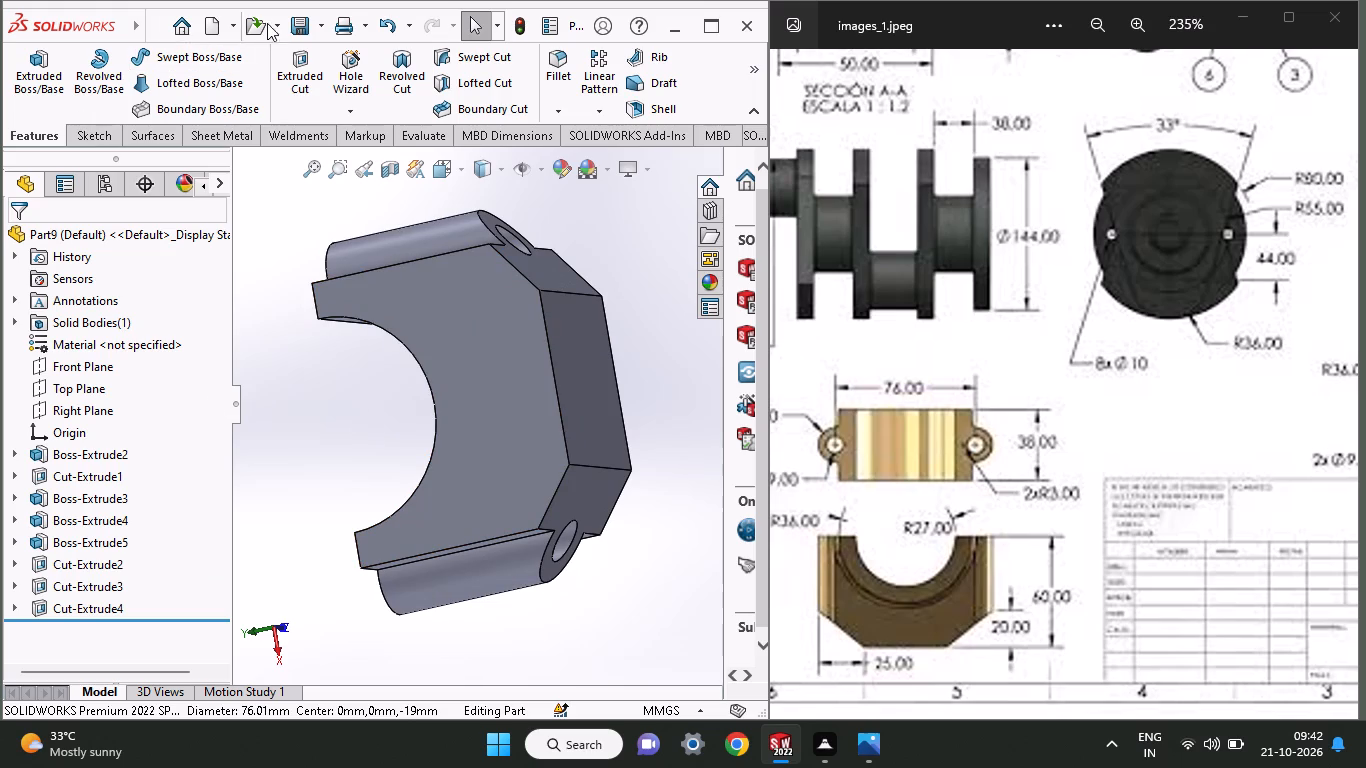
Check the reference drawing's parts list and save the bearing cap part in Documents as "4 piston motor -3".
{"action": "left_click", "coordinate": [320, 21]}
{"action": "left_click", "coordinate": [313, 77]}
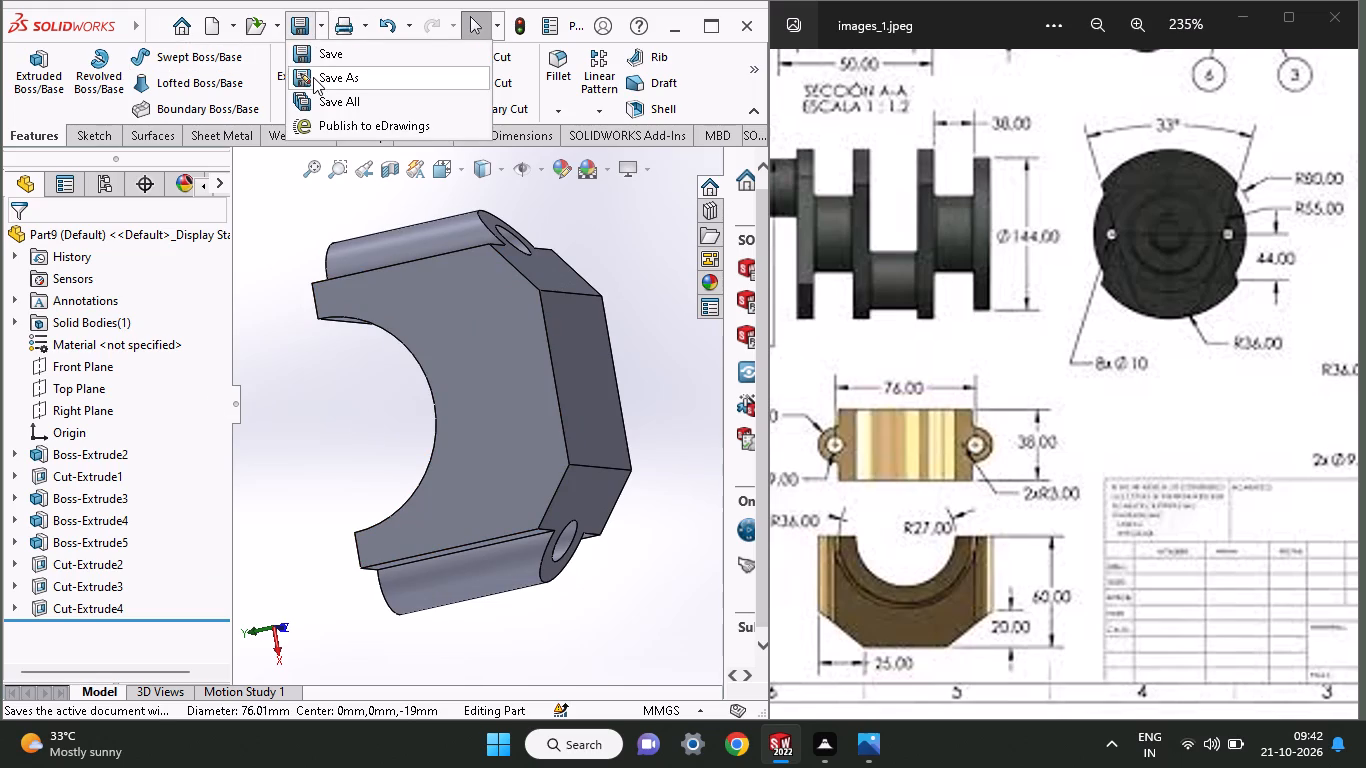
{"action": "middle_click_drag", "start_coordinate": [1074, 354], "coordinate": [695, 452]}
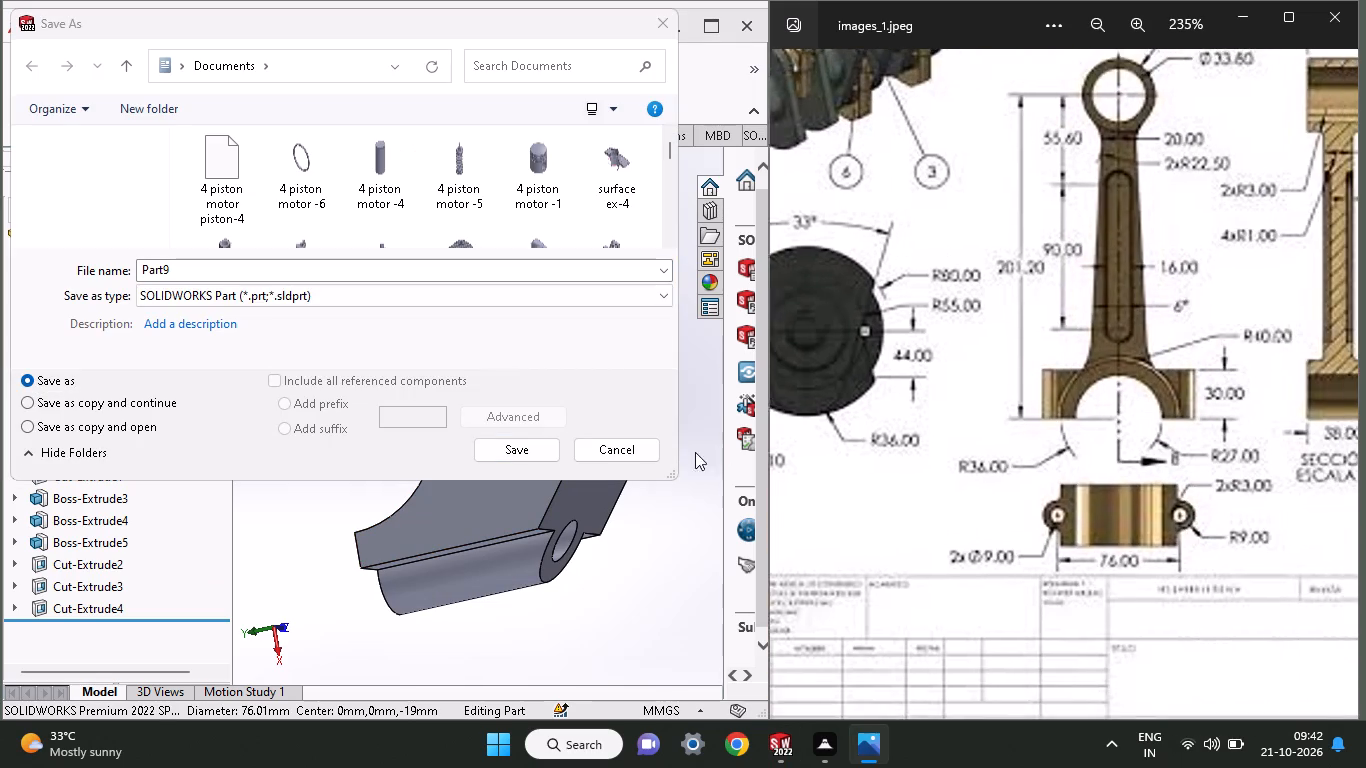
{"action": "middle_click_drag", "start_coordinate": [695, 452], "coordinate": [674, 456]}
{"action": "middle_click_drag", "start_coordinate": [1061, 421], "coordinate": [788, 594]}
{"action": "middle_click_drag", "start_coordinate": [1065, 302], "coordinate": [1045, 469]}
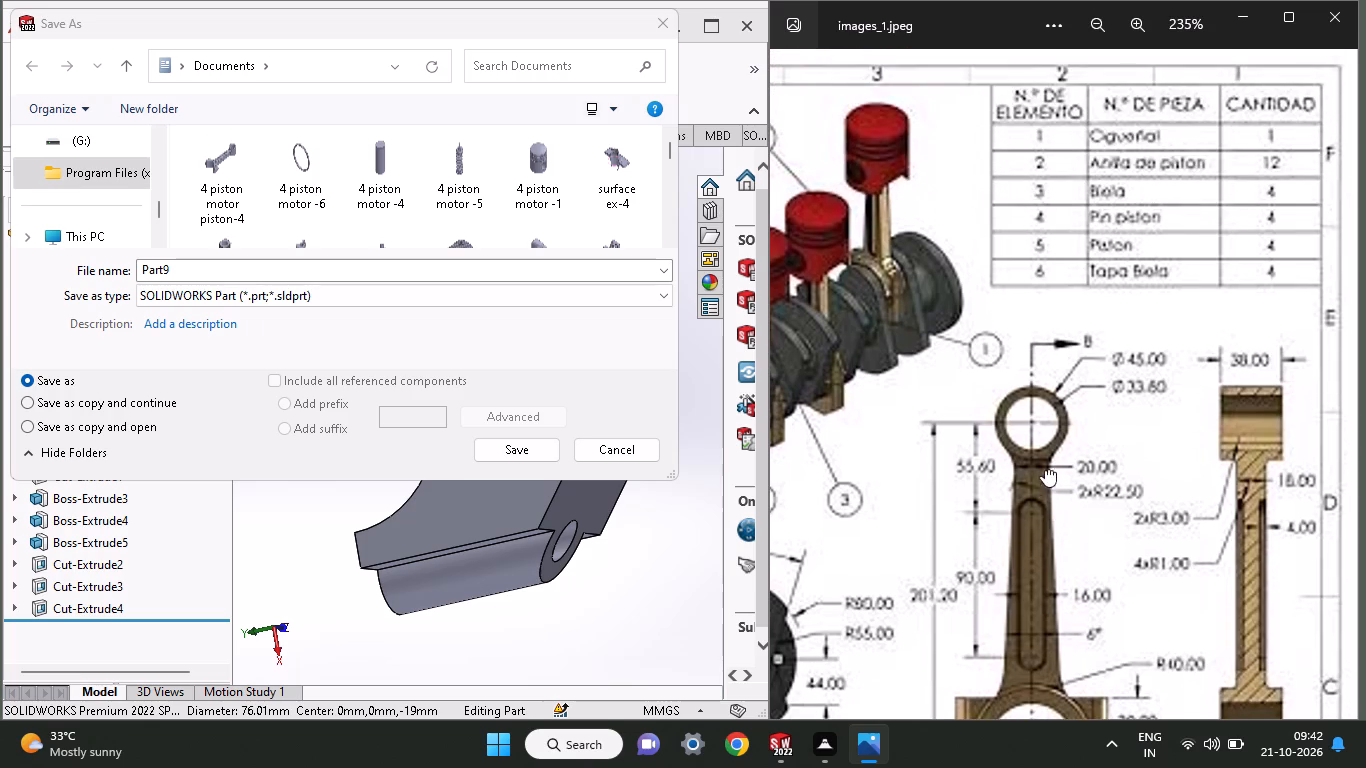
{"action": "middle_click_drag", "start_coordinate": [1045, 469], "coordinate": [1044, 475]}
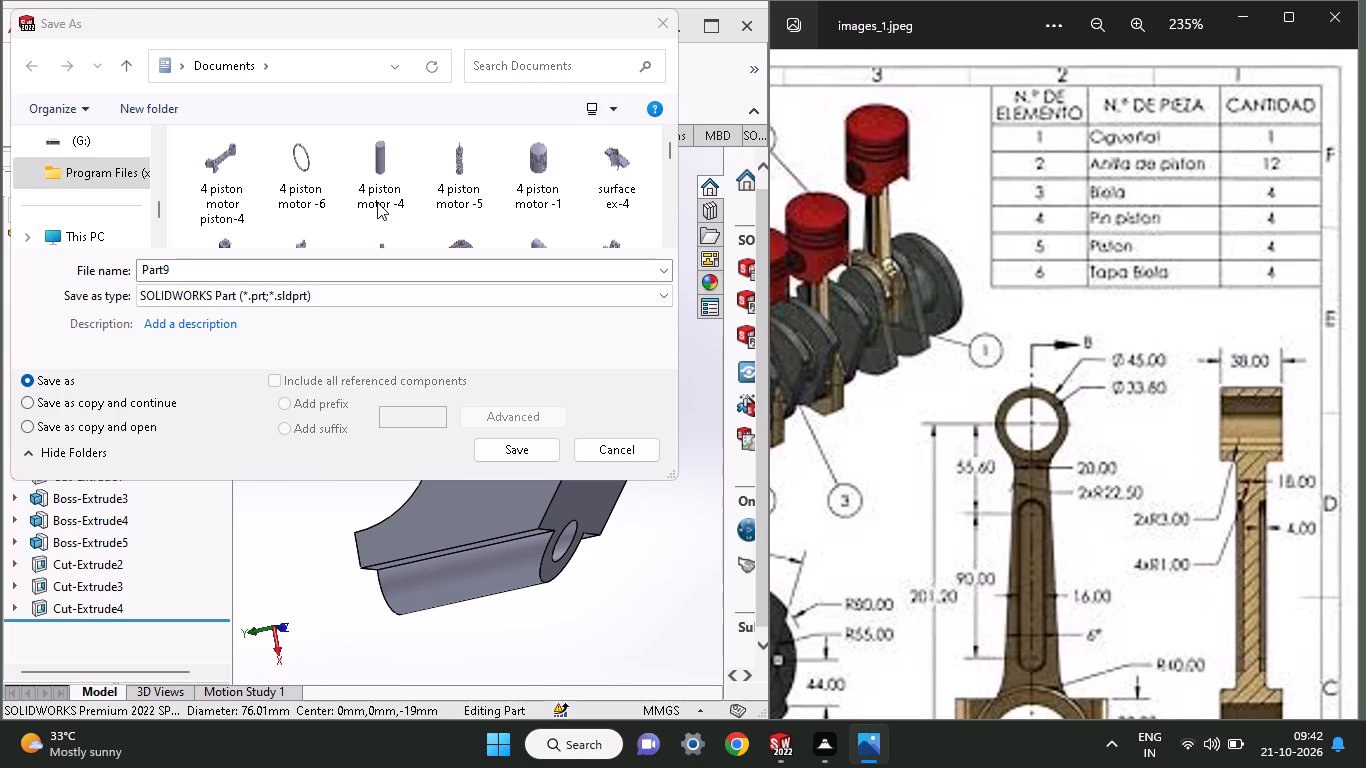
{"action": "left_click_drag", "start_coordinate": [268, 274], "coordinate": [195, 279]}
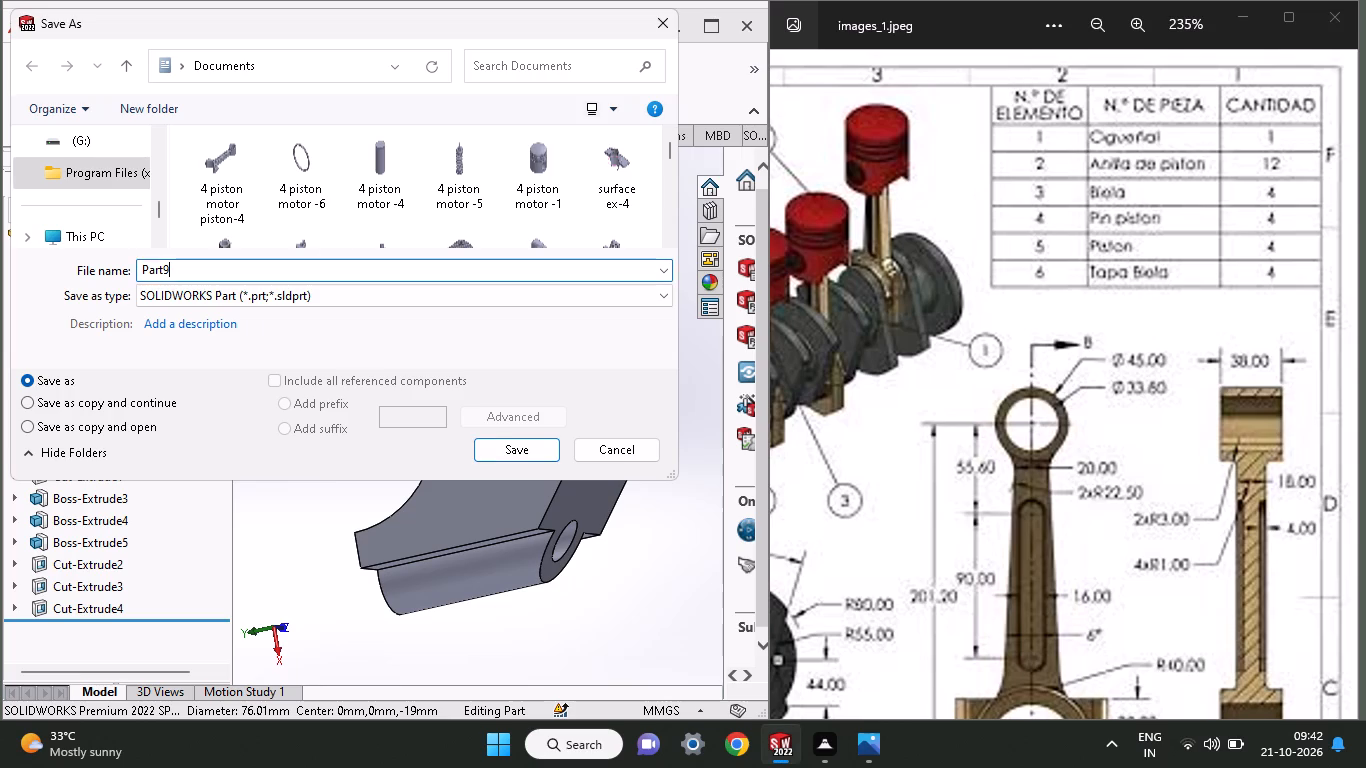
{"action": "left_click_drag", "start_coordinate": [195, 279], "coordinate": [79, 294]}
{"action": "key", "text": "BackSpace"}
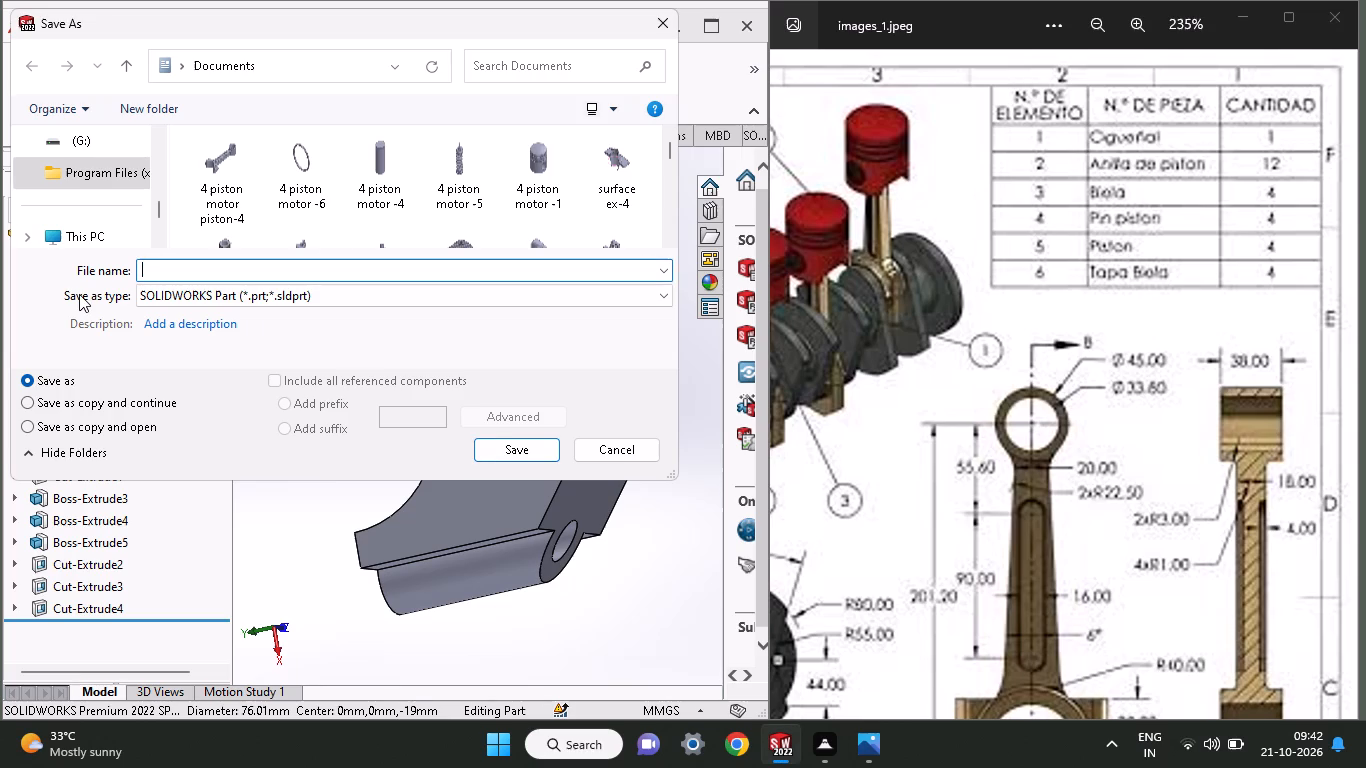
{"action": "type", "text": "4"}
{"action": "key", "text": "space"}
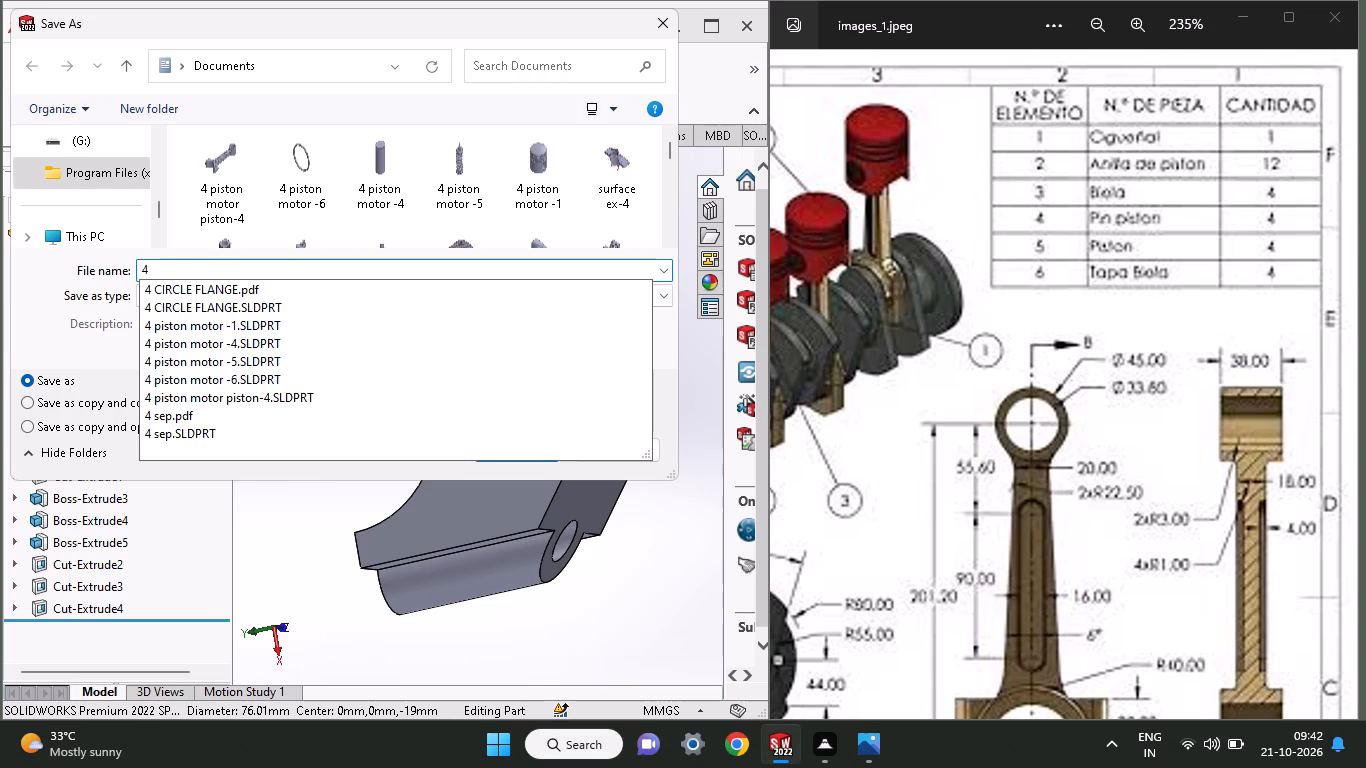
{"action": "left_click", "coordinate": [145, 377]}
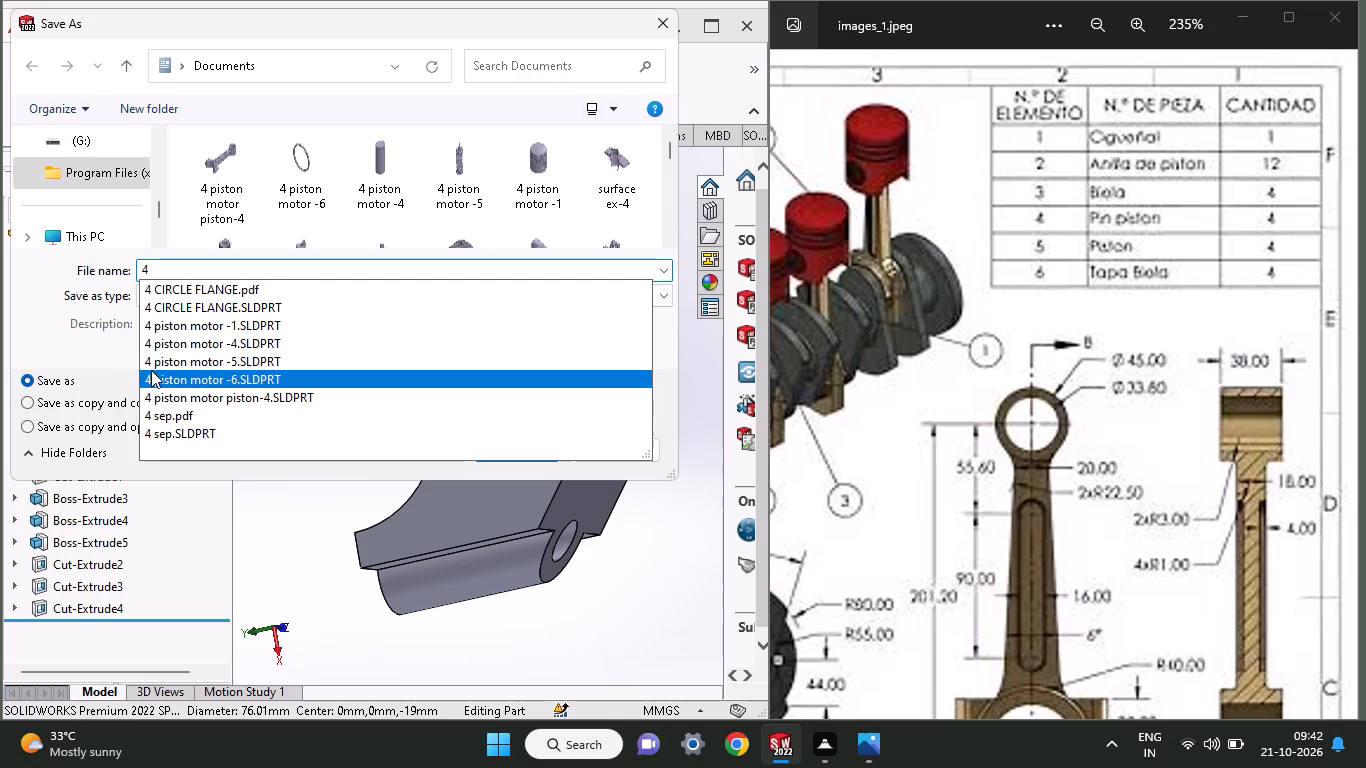
{"action": "left_click", "coordinate": [233, 268]}
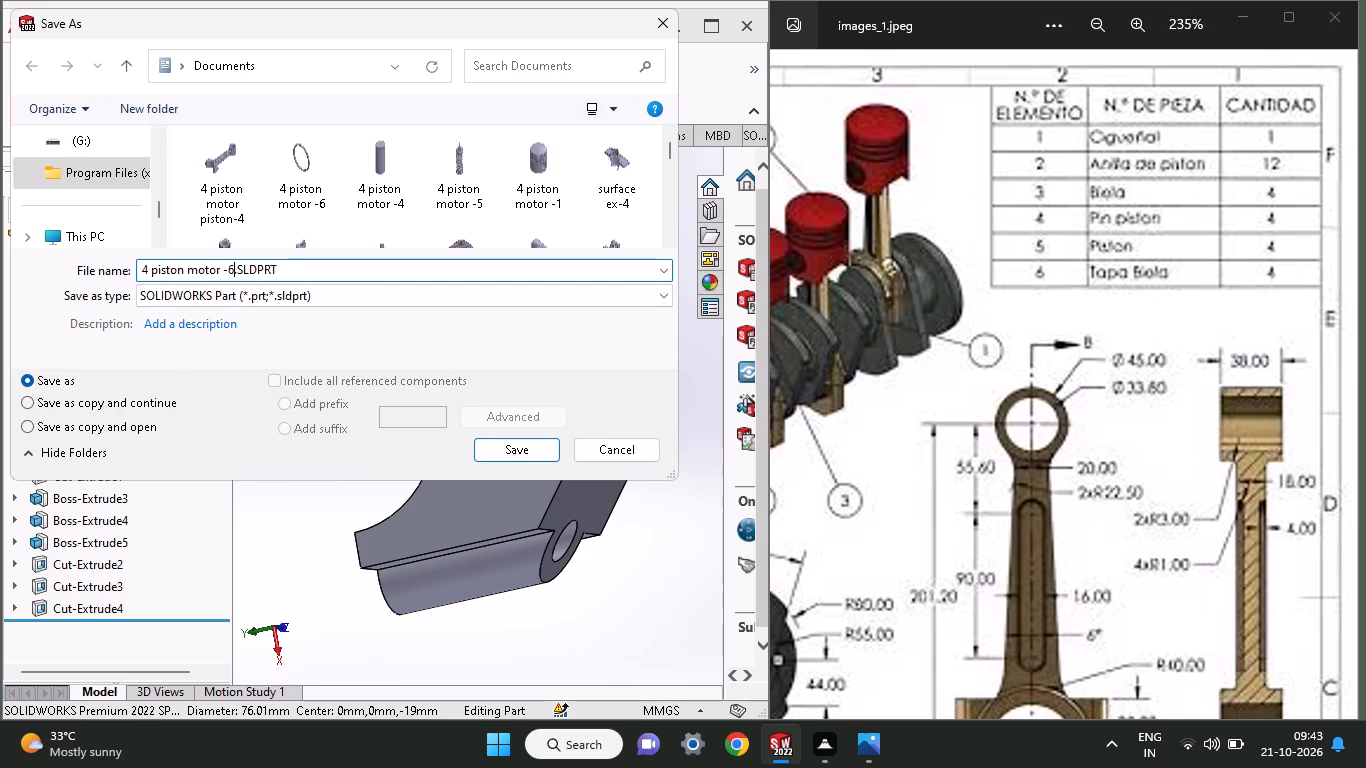
{"action": "key", "text": "BackSpace"}
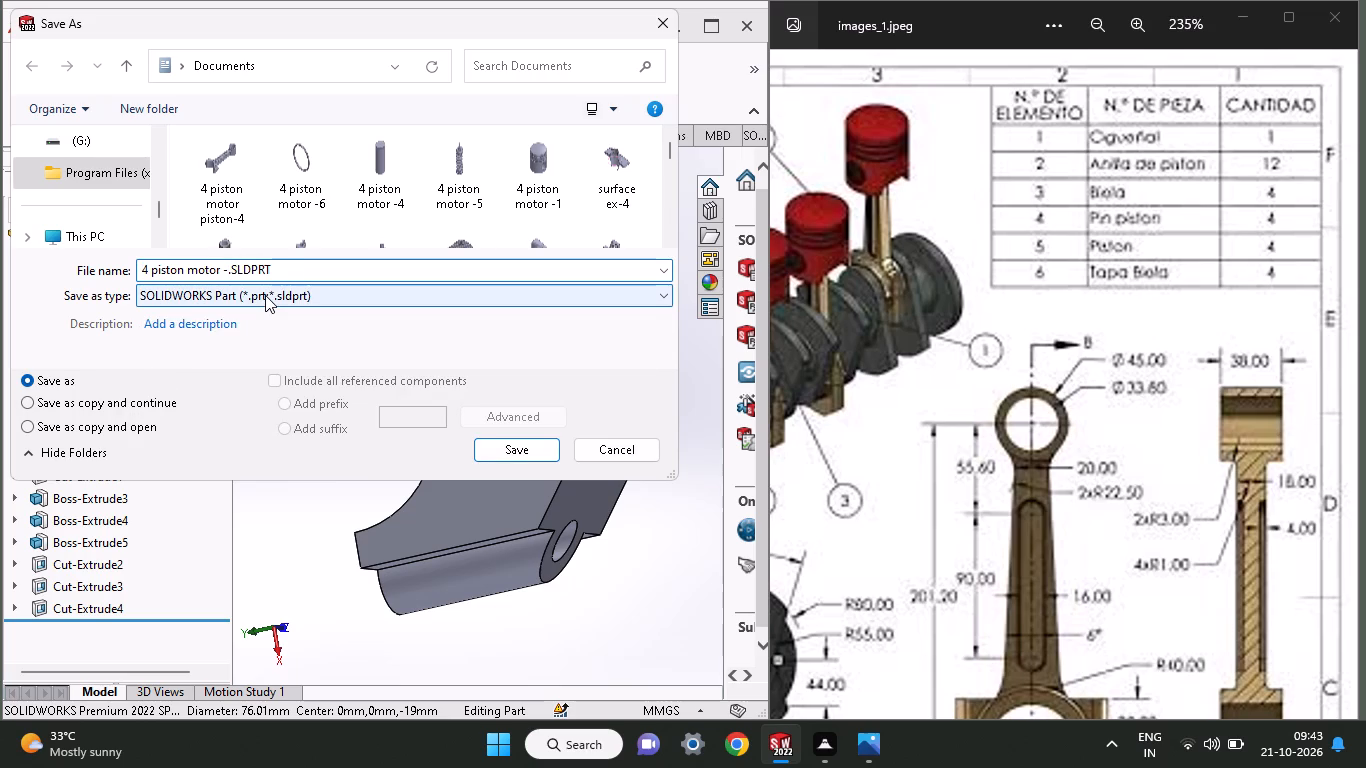
{"action": "key", "text": "3"}
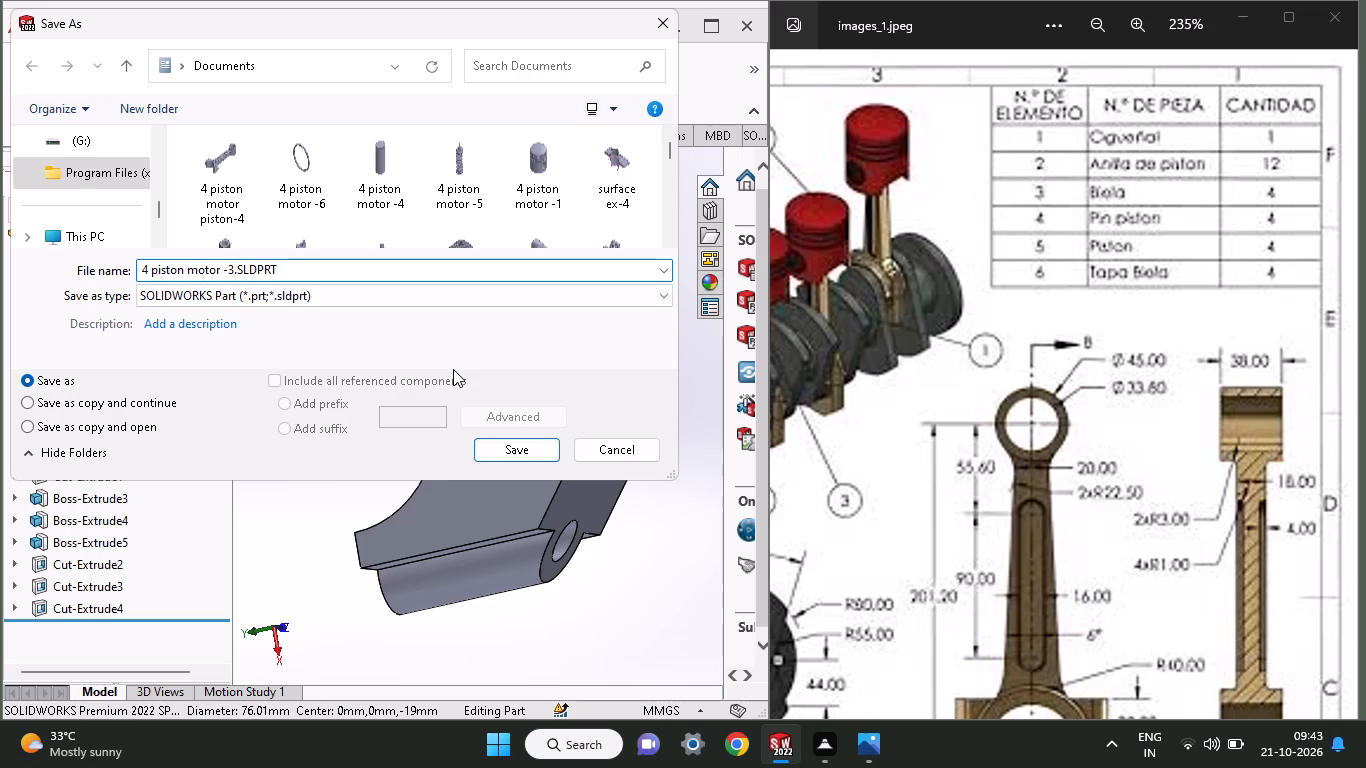
{"action": "left_click", "coordinate": [491, 442]}
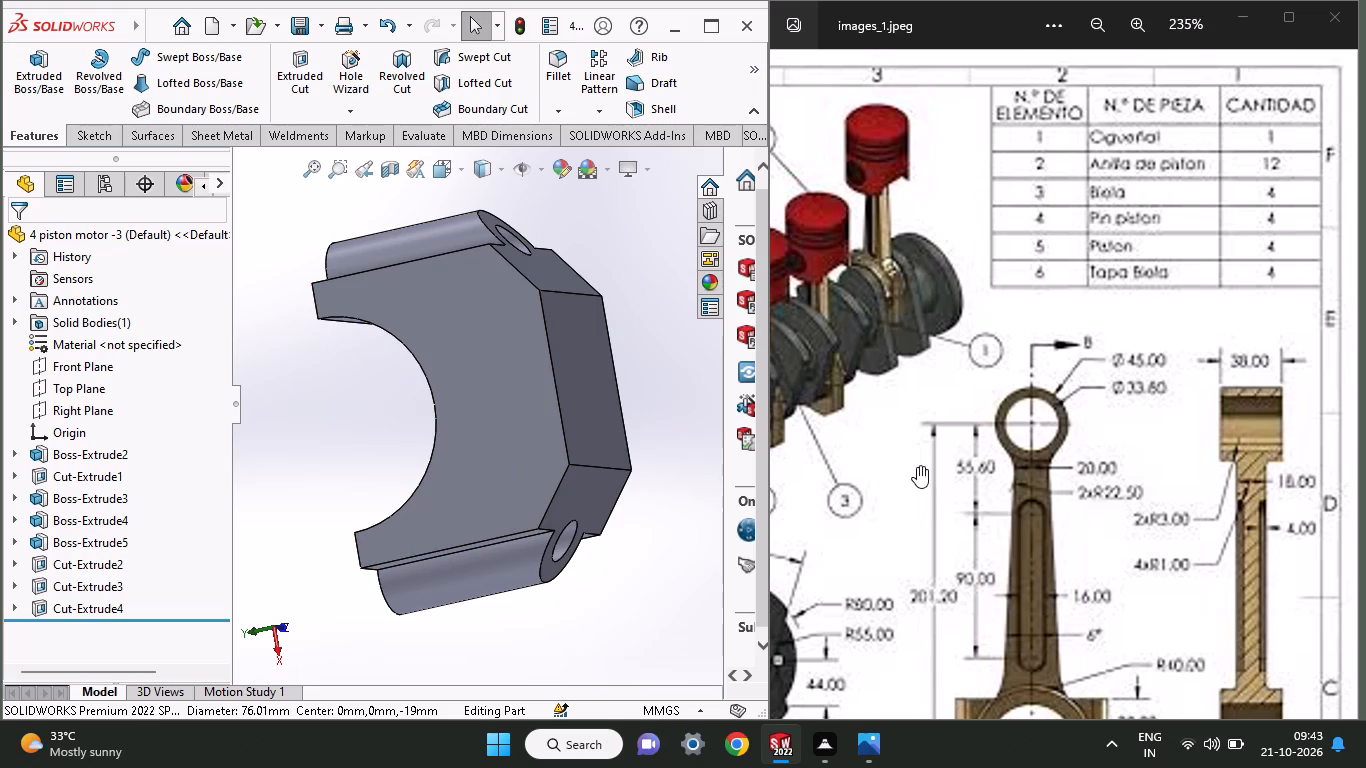
Examine the reference drawing's crankshaft, piston ring, pin and piston views, including the piston's section A-A.
{"action": "middle_click_drag", "start_coordinate": [917, 466], "coordinate": [1042, 308]}
{"action": "middle_click_drag", "start_coordinate": [916, 501], "coordinate": [1181, 312]}
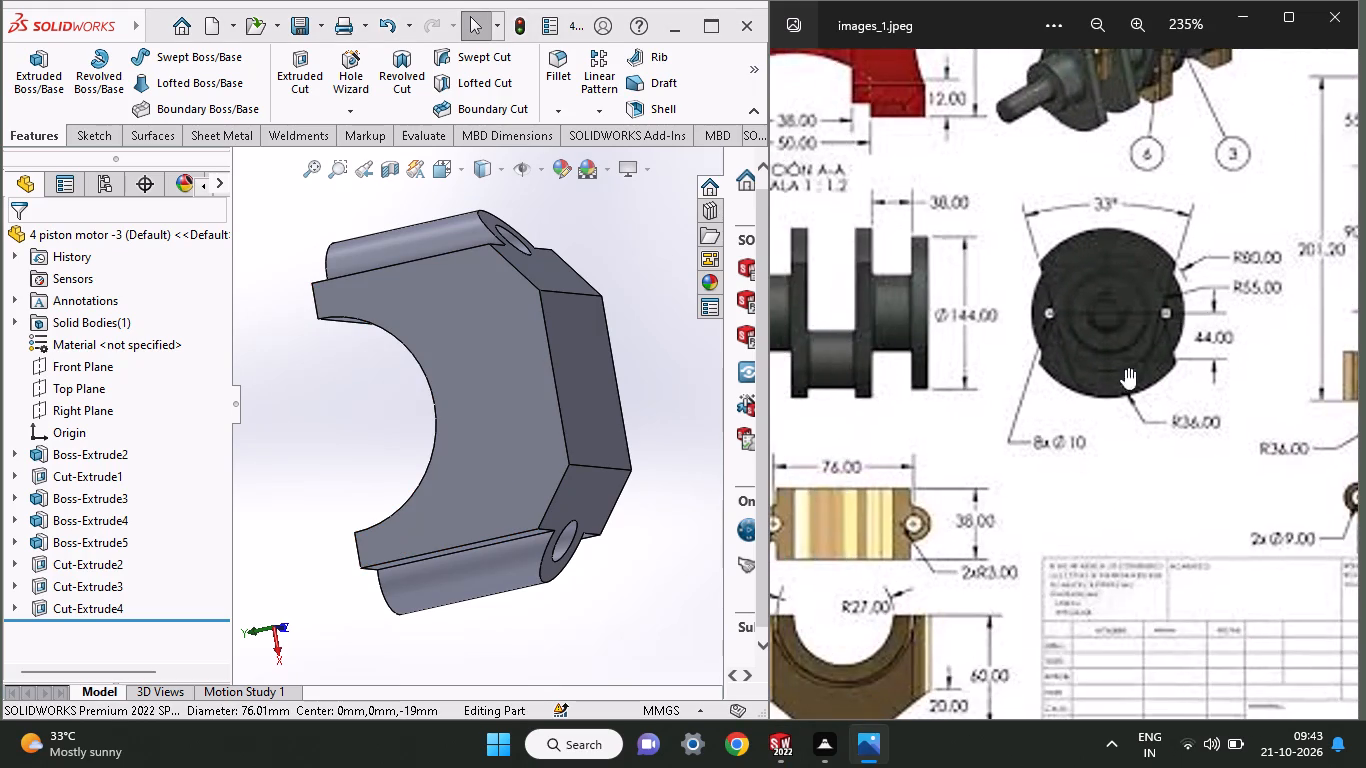
{"action": "middle_click_drag", "start_coordinate": [1055, 443], "coordinate": [1340, 300]}
{"action": "middle_click_drag", "start_coordinate": [1140, 394], "coordinate": [1365, 329]}
{"action": "middle_click_drag", "start_coordinate": [1365, 329], "coordinate": [1209, 484]}
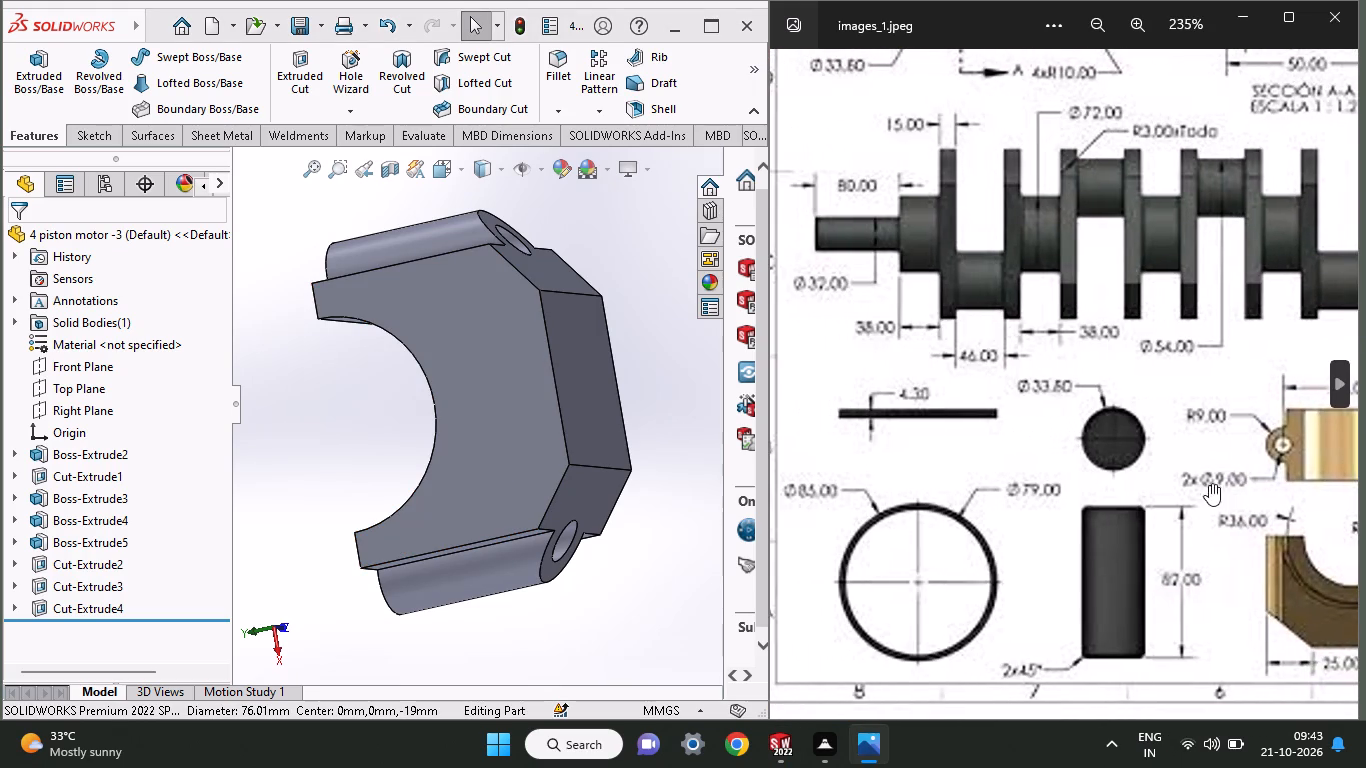
{"action": "middle_click_drag", "start_coordinate": [1209, 484], "coordinate": [1067, 625]}
{"action": "middle_click_drag", "start_coordinate": [1142, 280], "coordinate": [947, 537]}
{"action": "middle_click_drag", "start_coordinate": [1069, 349], "coordinate": [975, 493]}
{"action": "middle_click_drag", "start_coordinate": [1005, 415], "coordinate": [1005, 438]}
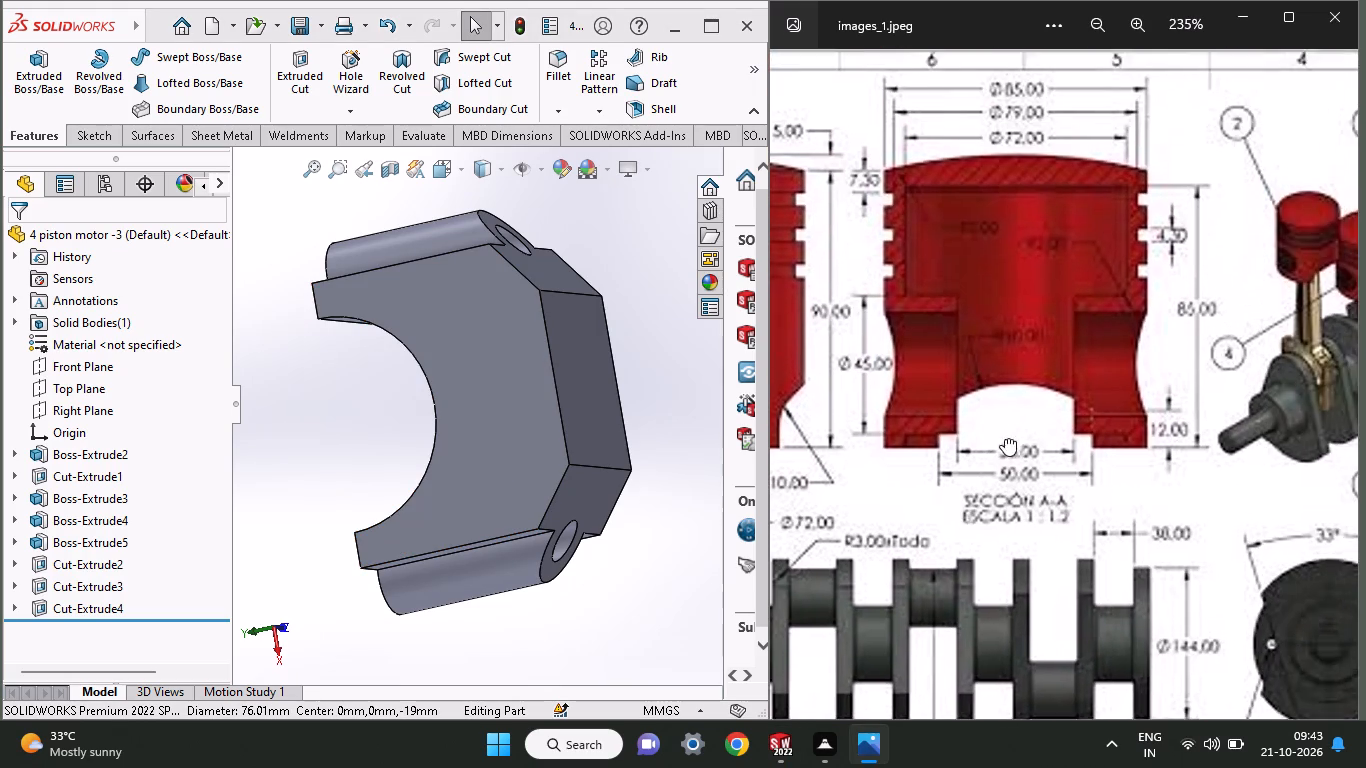
{"action": "middle_click_drag", "start_coordinate": [1005, 438], "coordinate": [1206, 533]}
{"action": "middle_click_drag", "start_coordinate": [1037, 397], "coordinate": [1207, 459]}
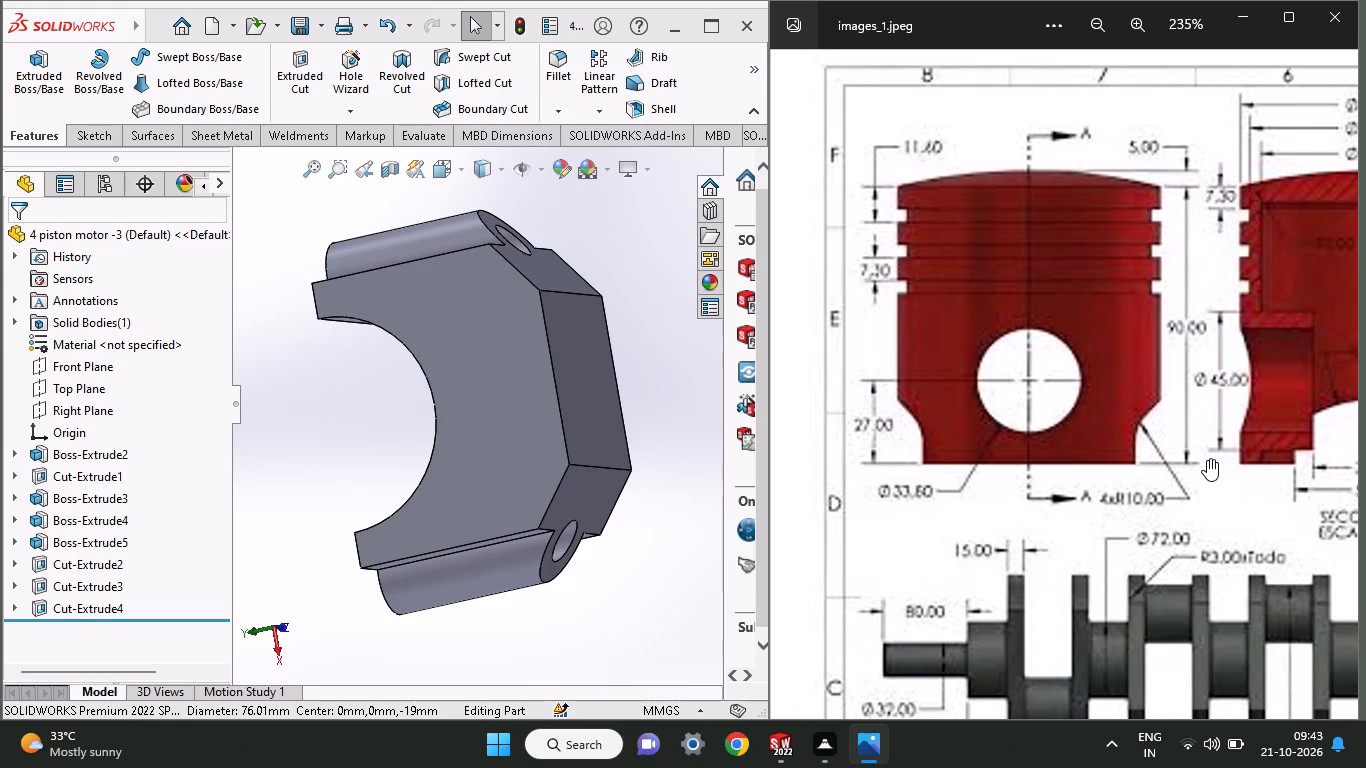
{"action": "middle_click_drag", "start_coordinate": [1207, 459], "coordinate": [988, 545]}
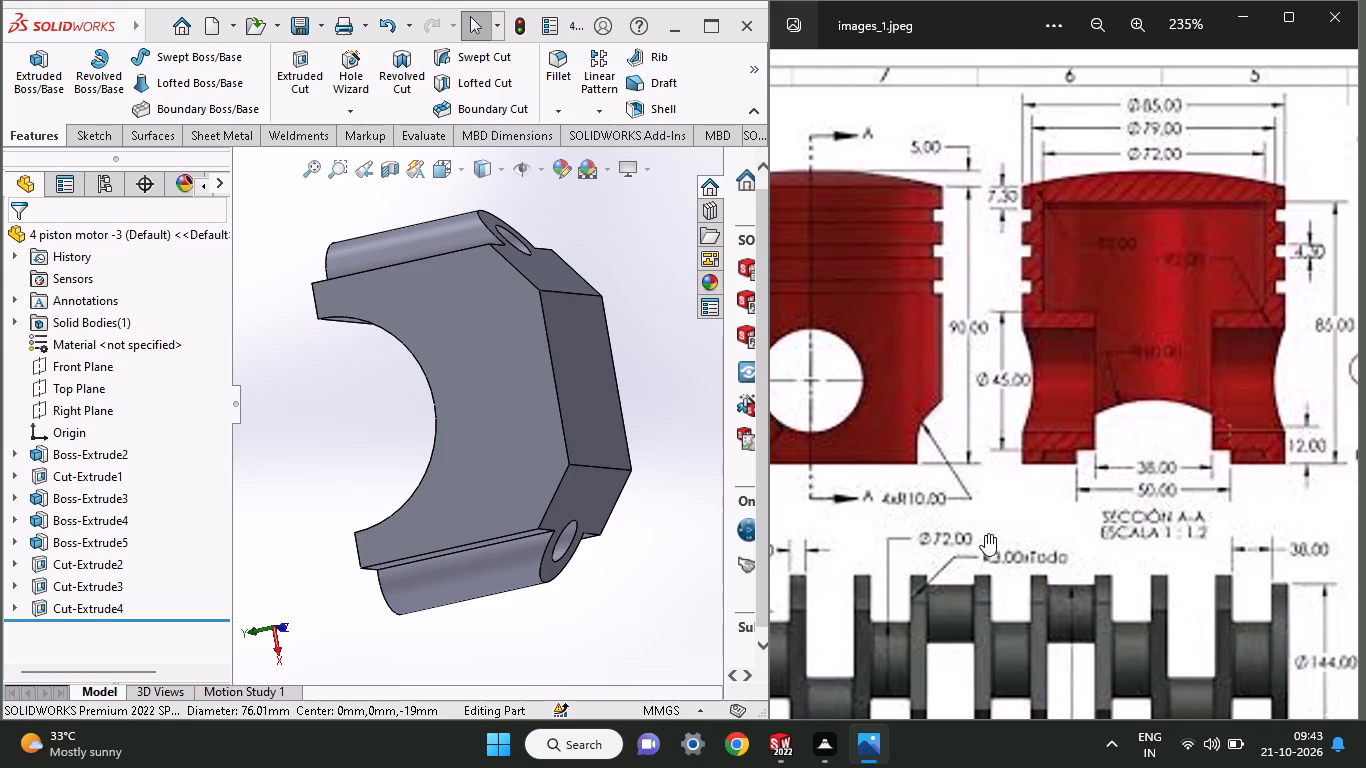
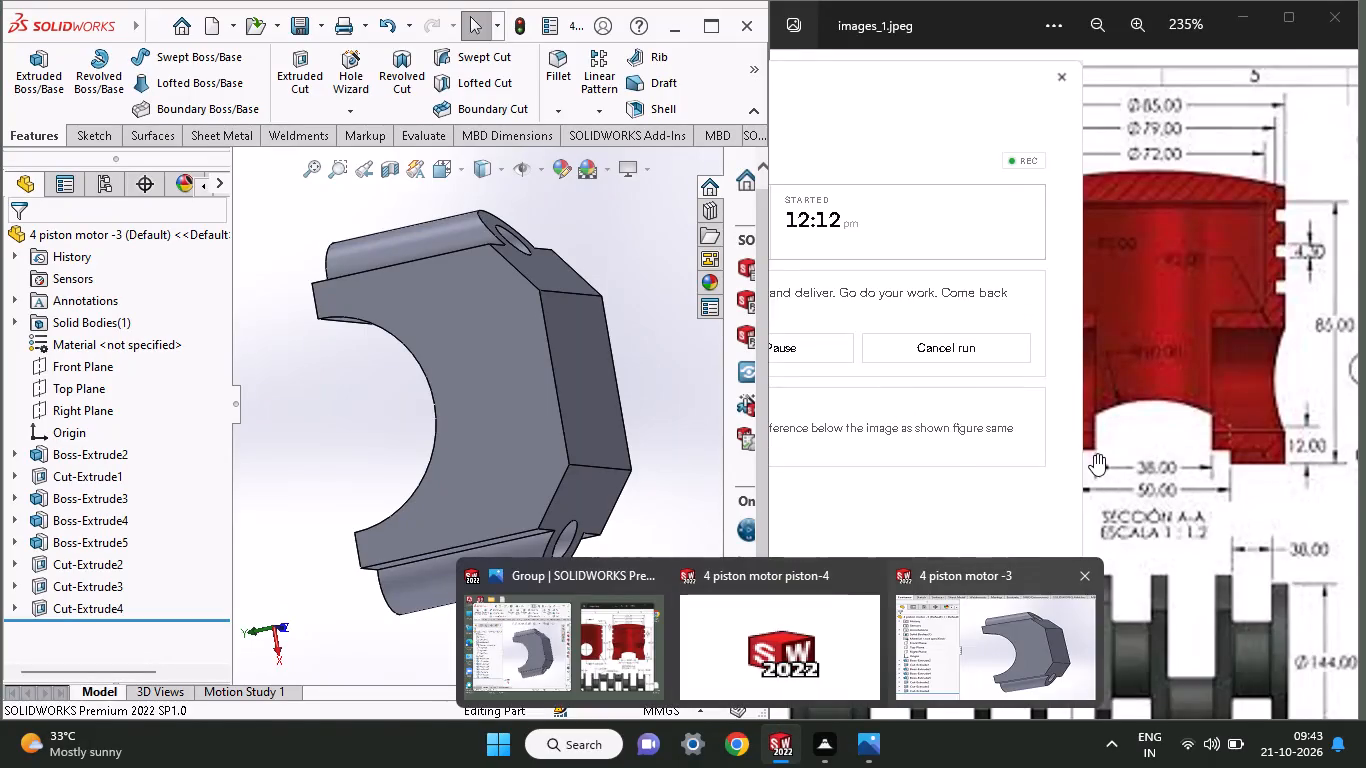
Switch to the reference drawing in the image viewer to view the piston and its section A-A.
{"action": "left_click", "coordinate": [1094, 454]}
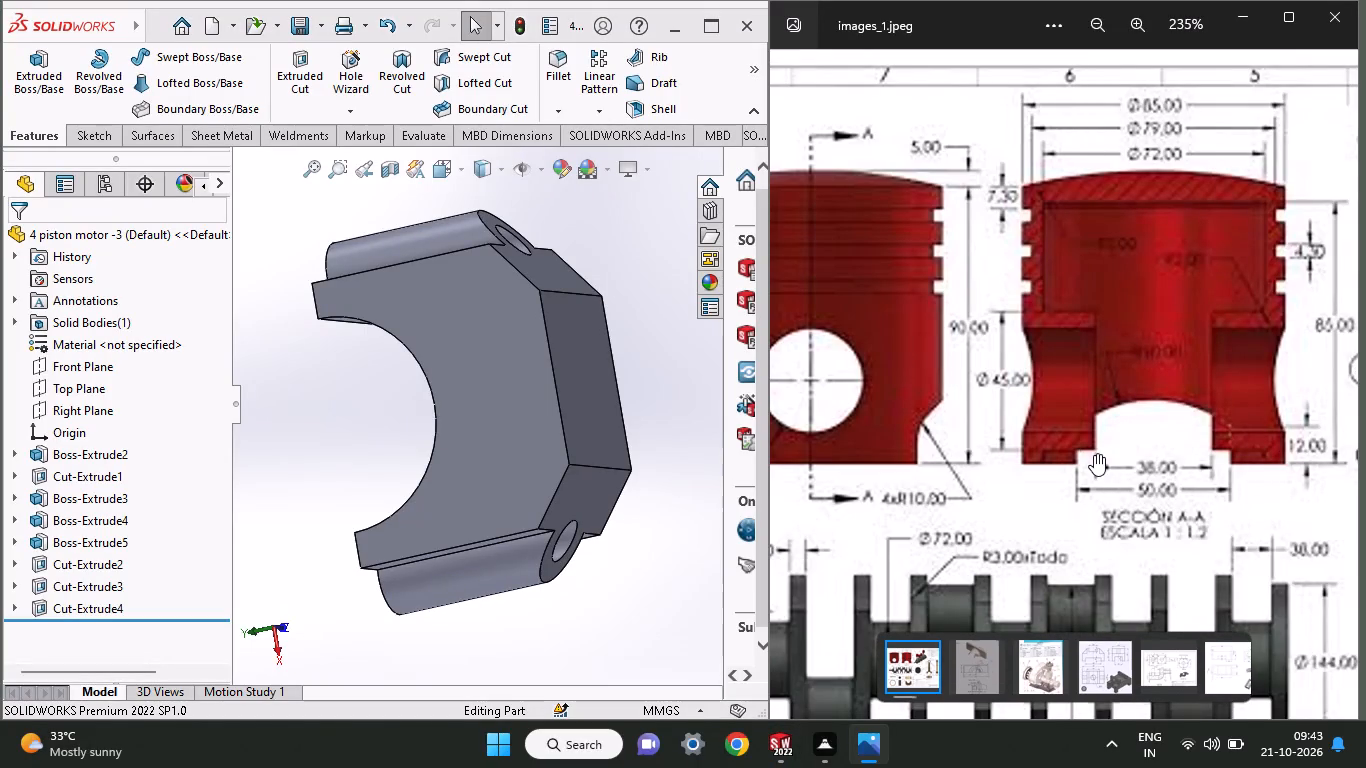
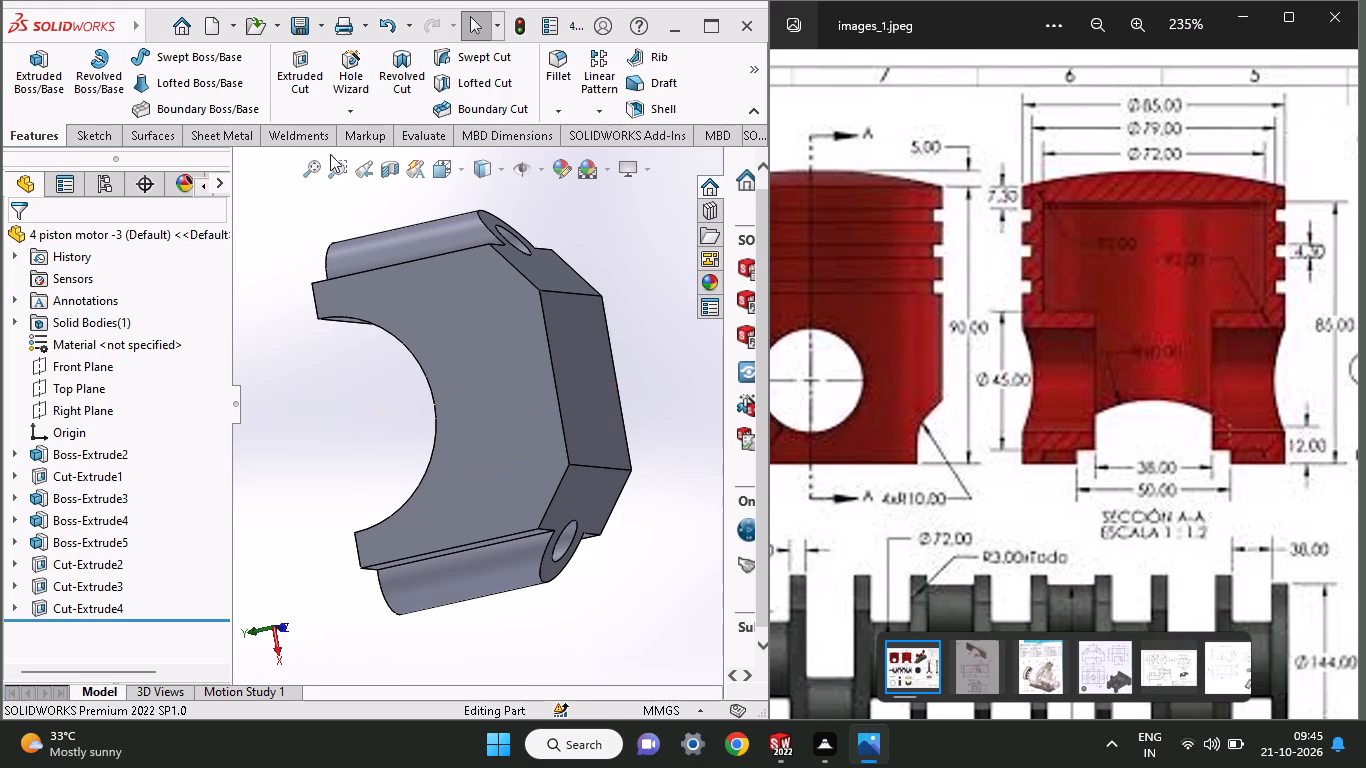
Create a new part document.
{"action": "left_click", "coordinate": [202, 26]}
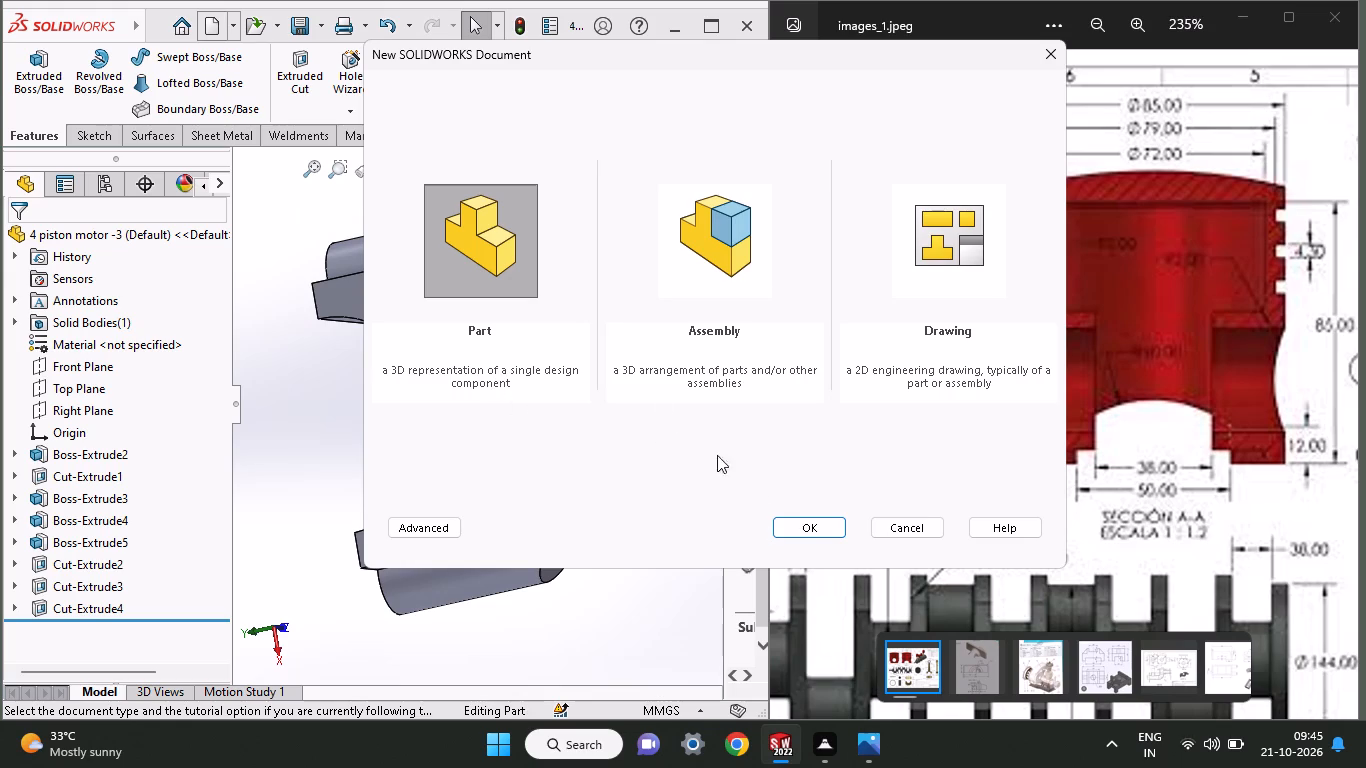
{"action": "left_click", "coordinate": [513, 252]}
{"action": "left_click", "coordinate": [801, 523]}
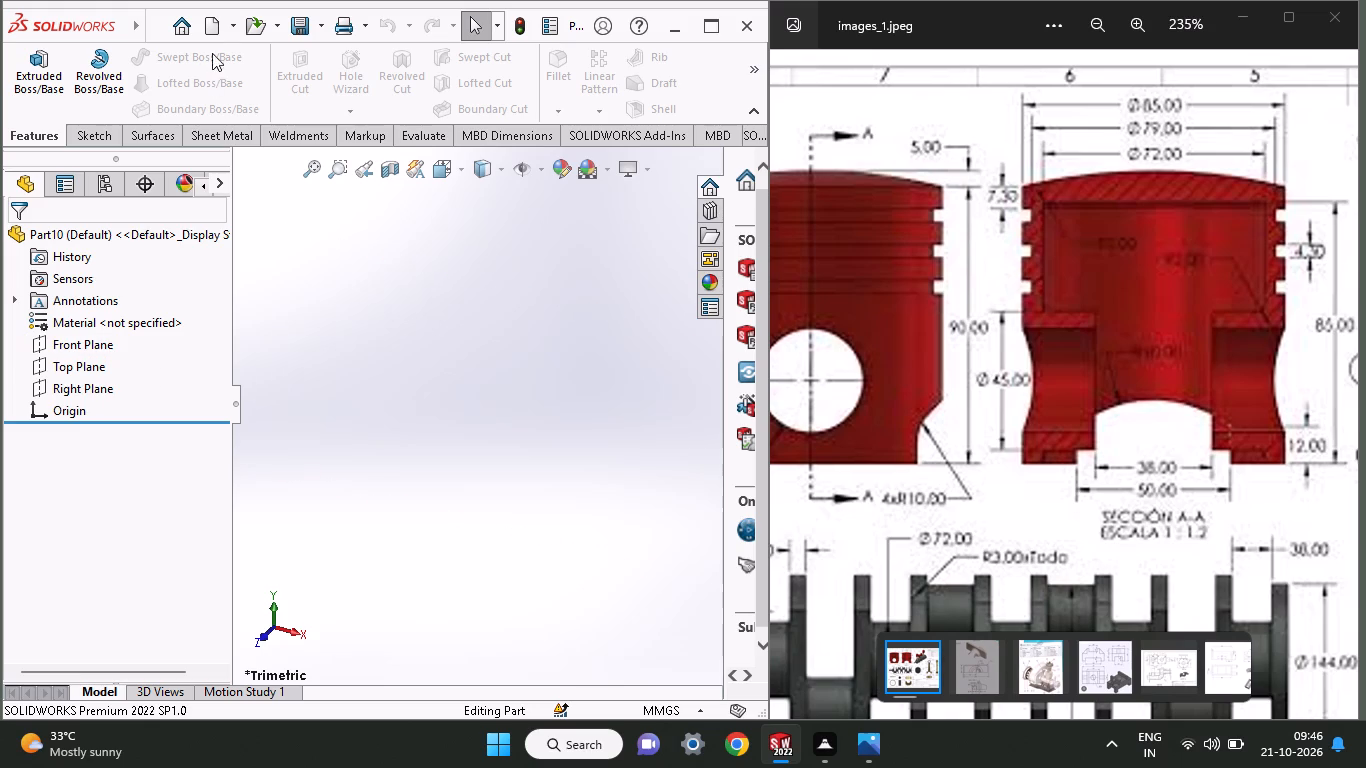
Open the saved piston part "4 piston motor -1" from the Documents folder.
{"action": "left_click", "coordinate": [118, 23]}
{"action": "left_click", "coordinate": [163, 25]}
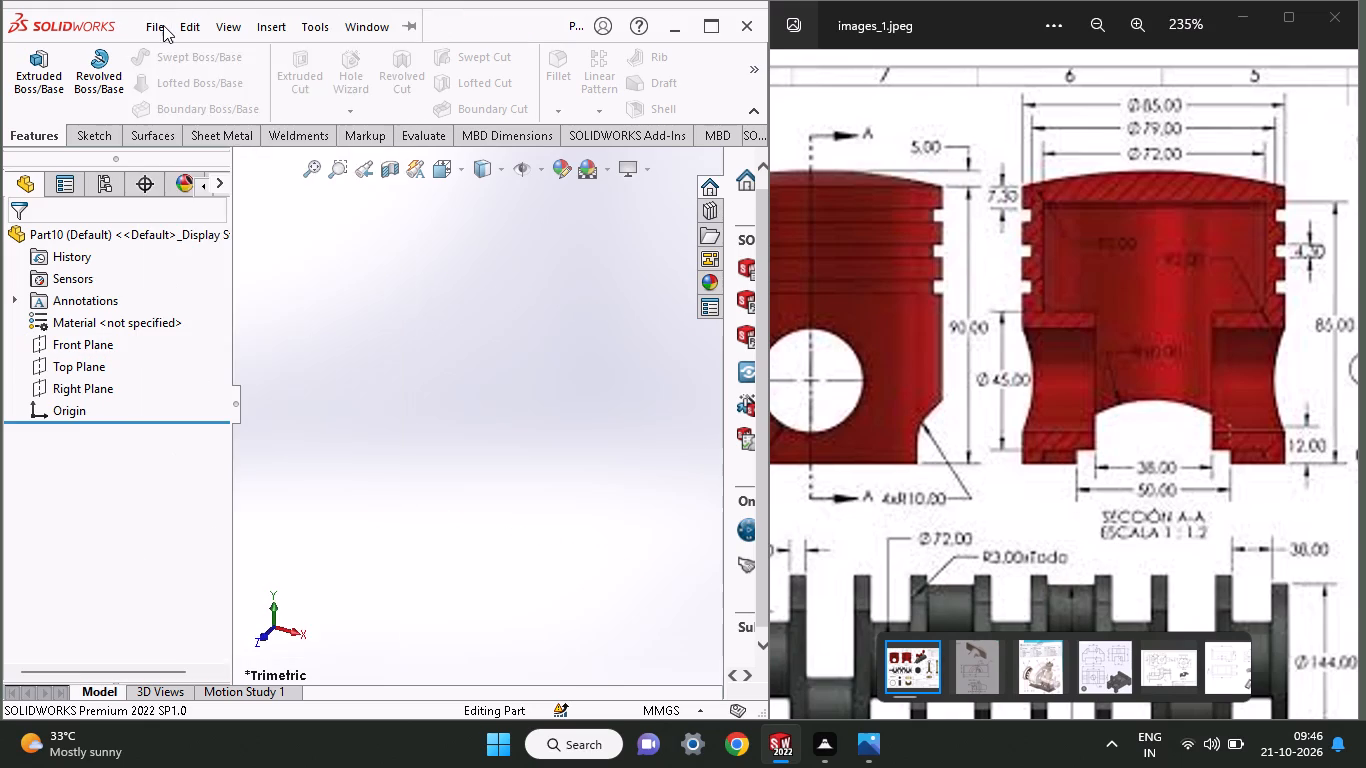
{"action": "left_click", "coordinate": [166, 77]}
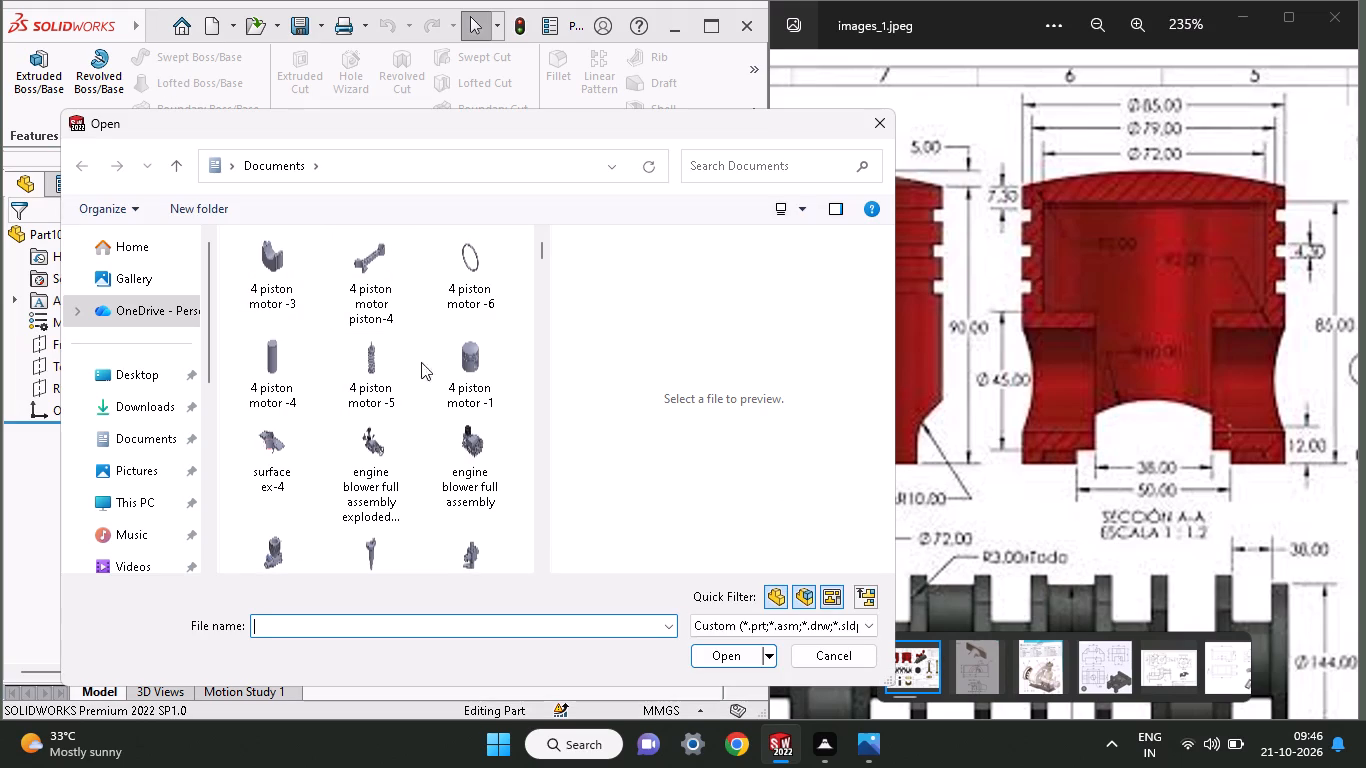
{"action": "left_click", "coordinate": [449, 351]}
{"action": "left_click", "coordinate": [723, 655]}
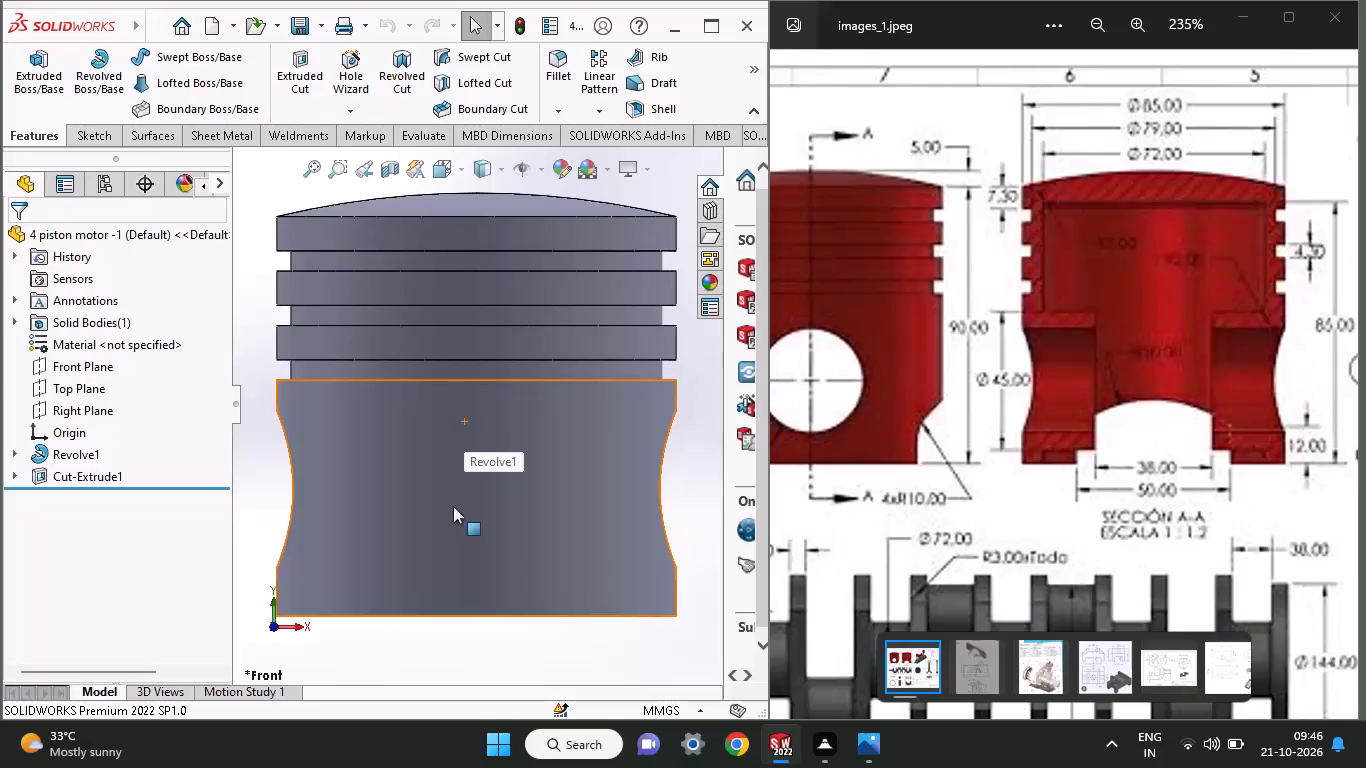
Start a new sketch on the Front Plane of the piston.
{"action": "middle_click_drag", "start_coordinate": [418, 515], "coordinate": [361, 530]}
{"action": "left_click", "coordinate": [71, 359]}
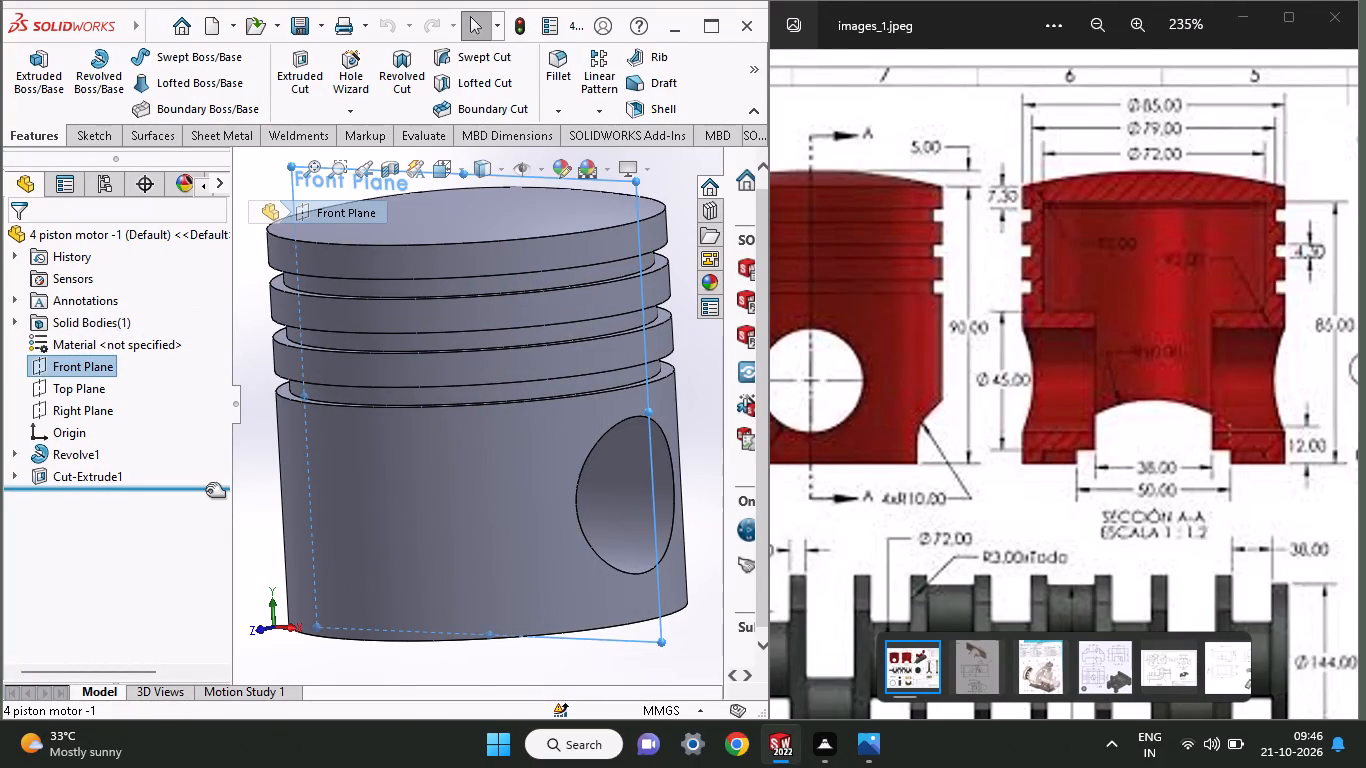
{"action": "middle_click_drag", "start_coordinate": [377, 525], "coordinate": [292, 548]}
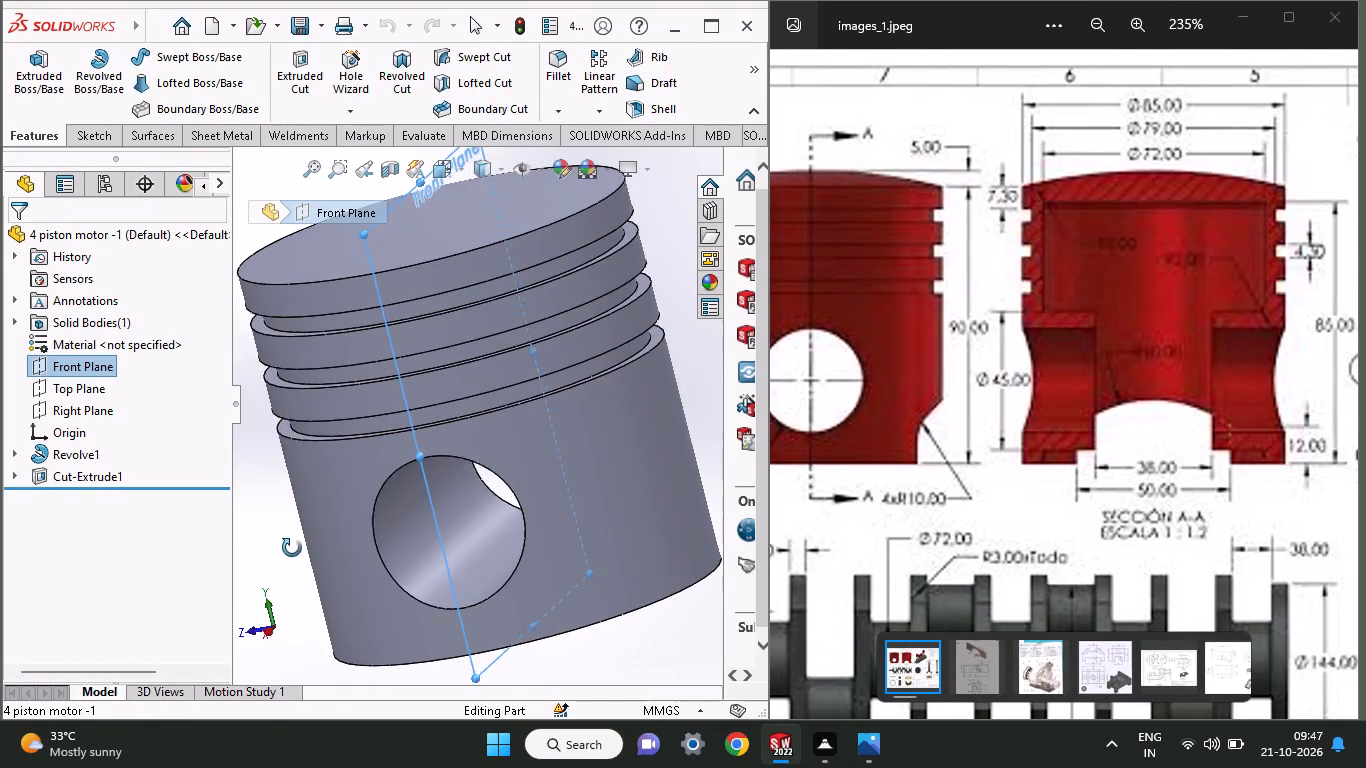
{"action": "middle_click_drag", "start_coordinate": [292, 548], "coordinate": [291, 530]}
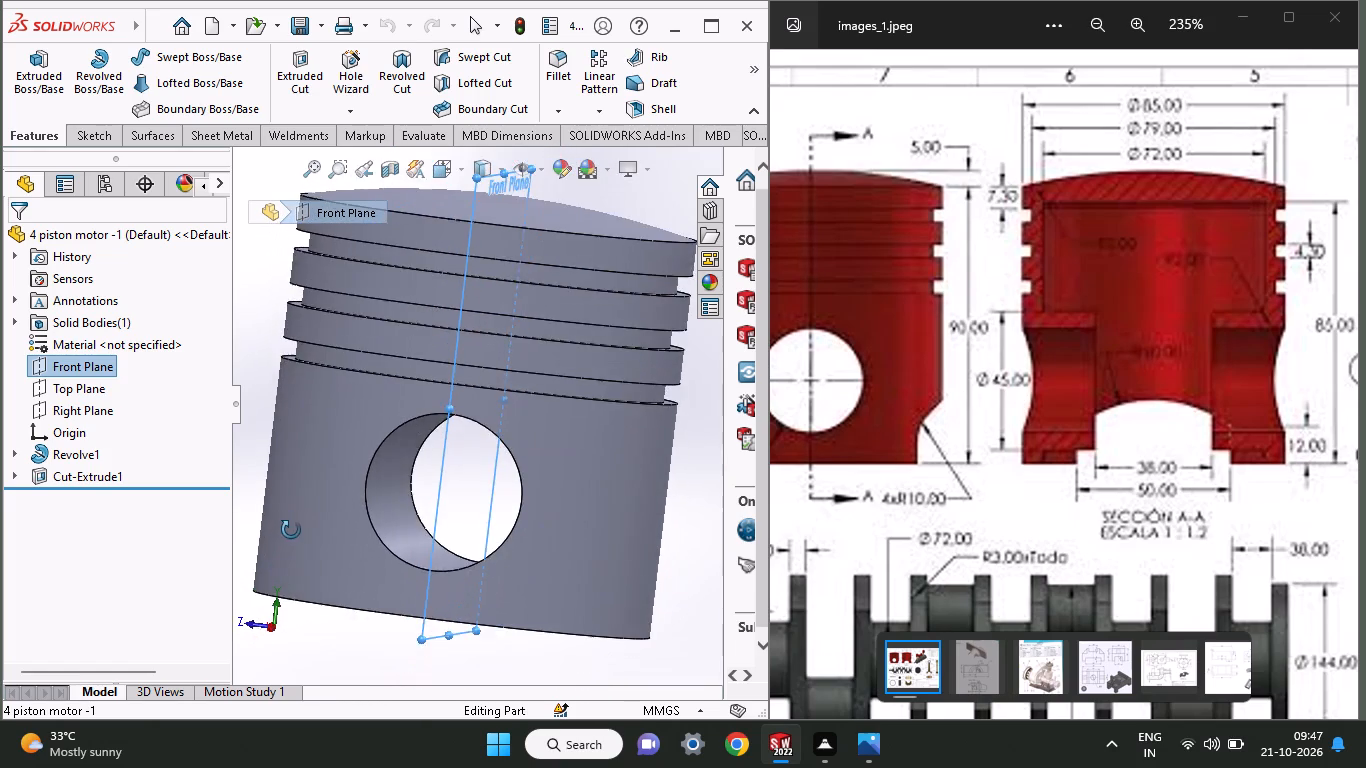
{"action": "middle_click_drag", "start_coordinate": [291, 530], "coordinate": [426, 566]}
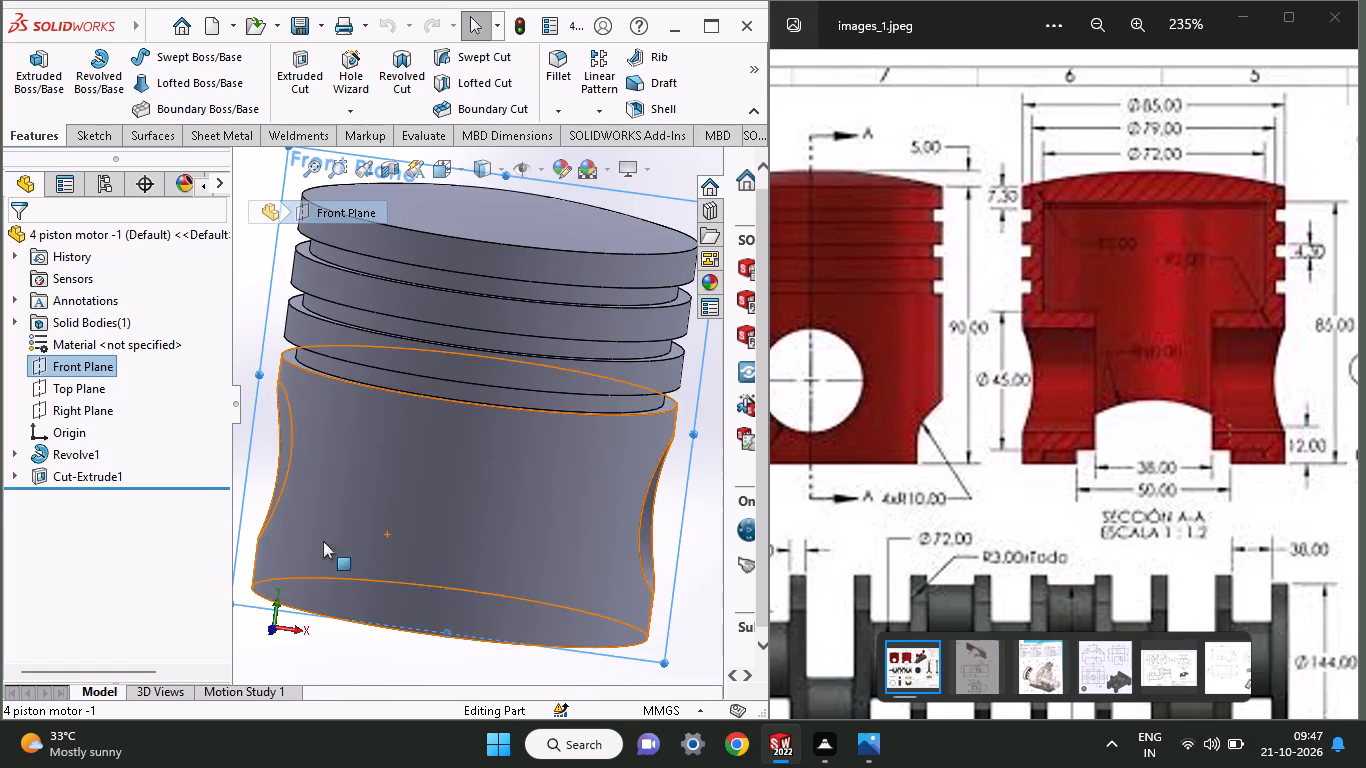
{"action": "left_click", "coordinate": [100, 365]}
{"action": "left_click", "coordinate": [126, 341]}
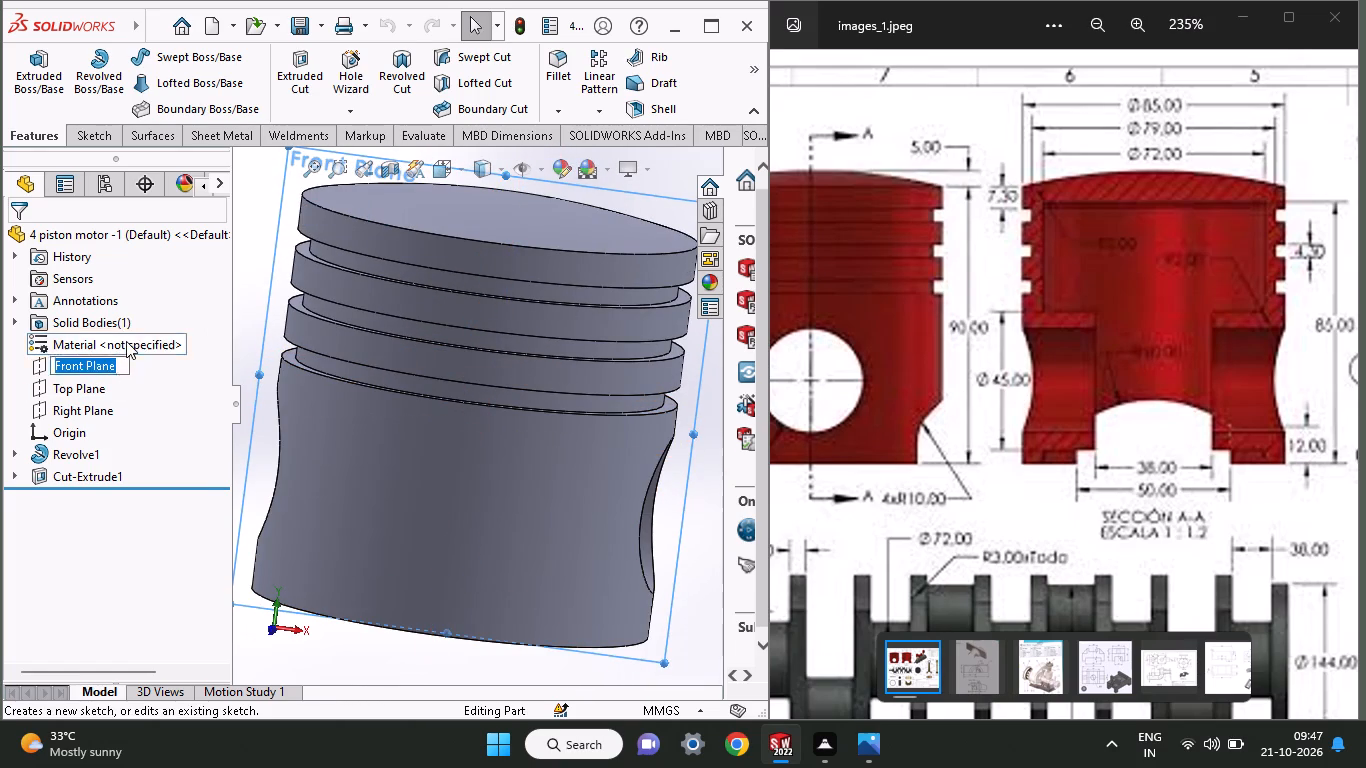
{"action": "left_click", "coordinate": [91, 372]}
{"action": "left_click", "coordinate": [115, 350]}
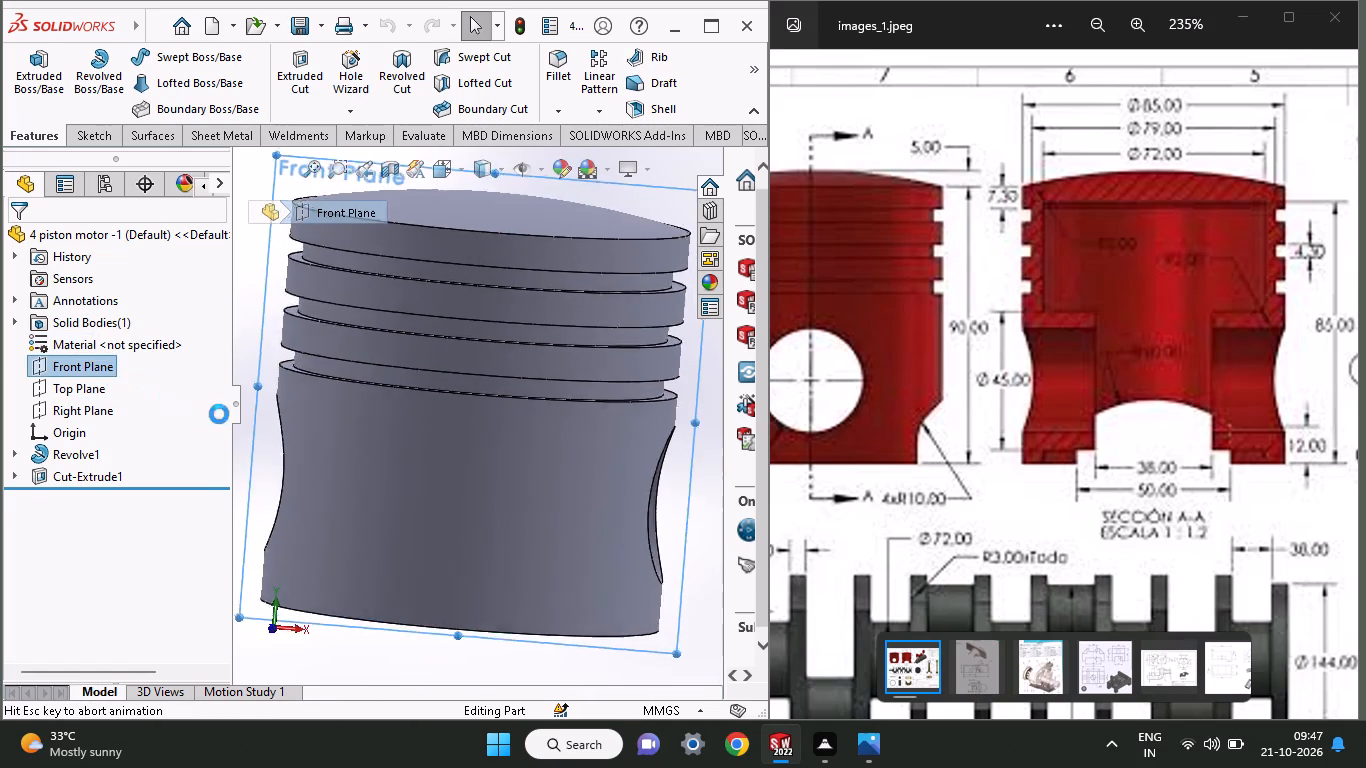
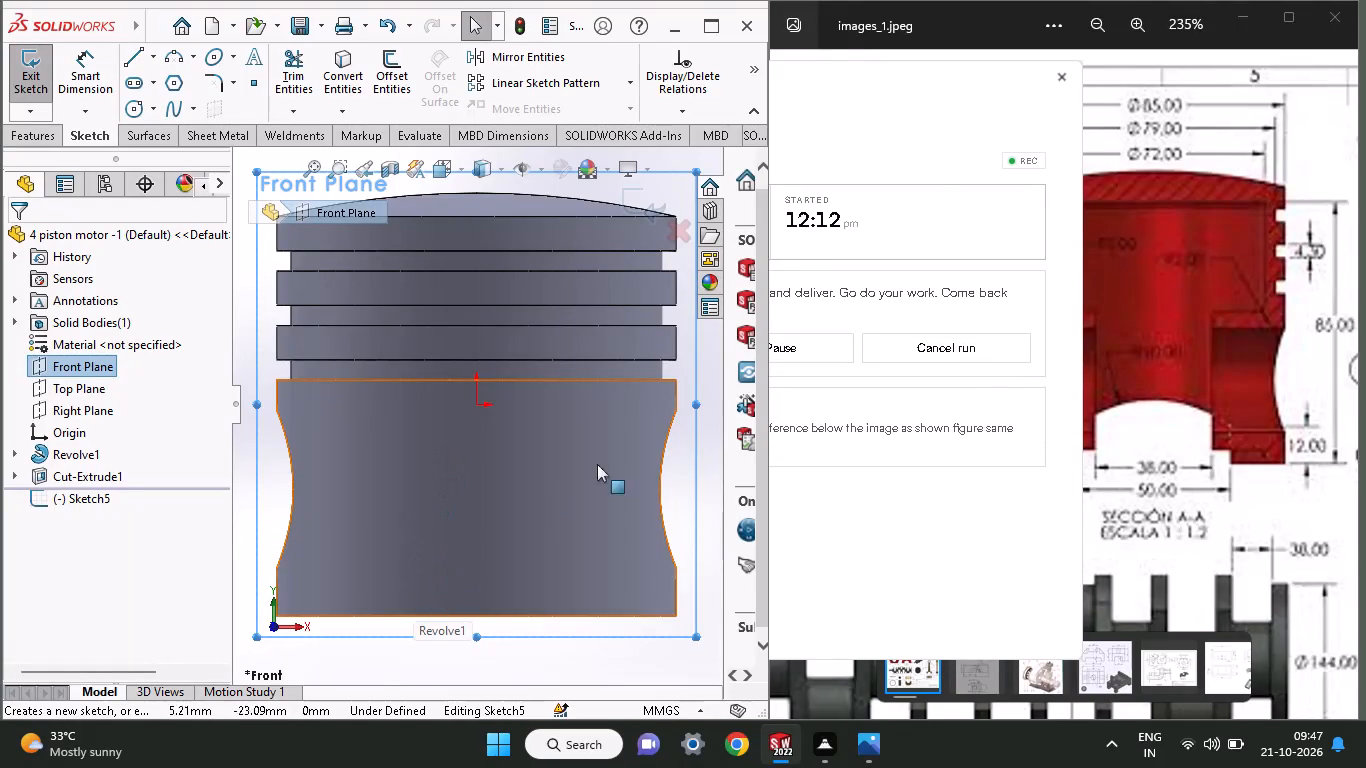
Sketch a circle about 39 mm in diameter centred on the midpoint of the piston's bottom edge.
{"action": "left_click", "coordinate": [1159, 422]}
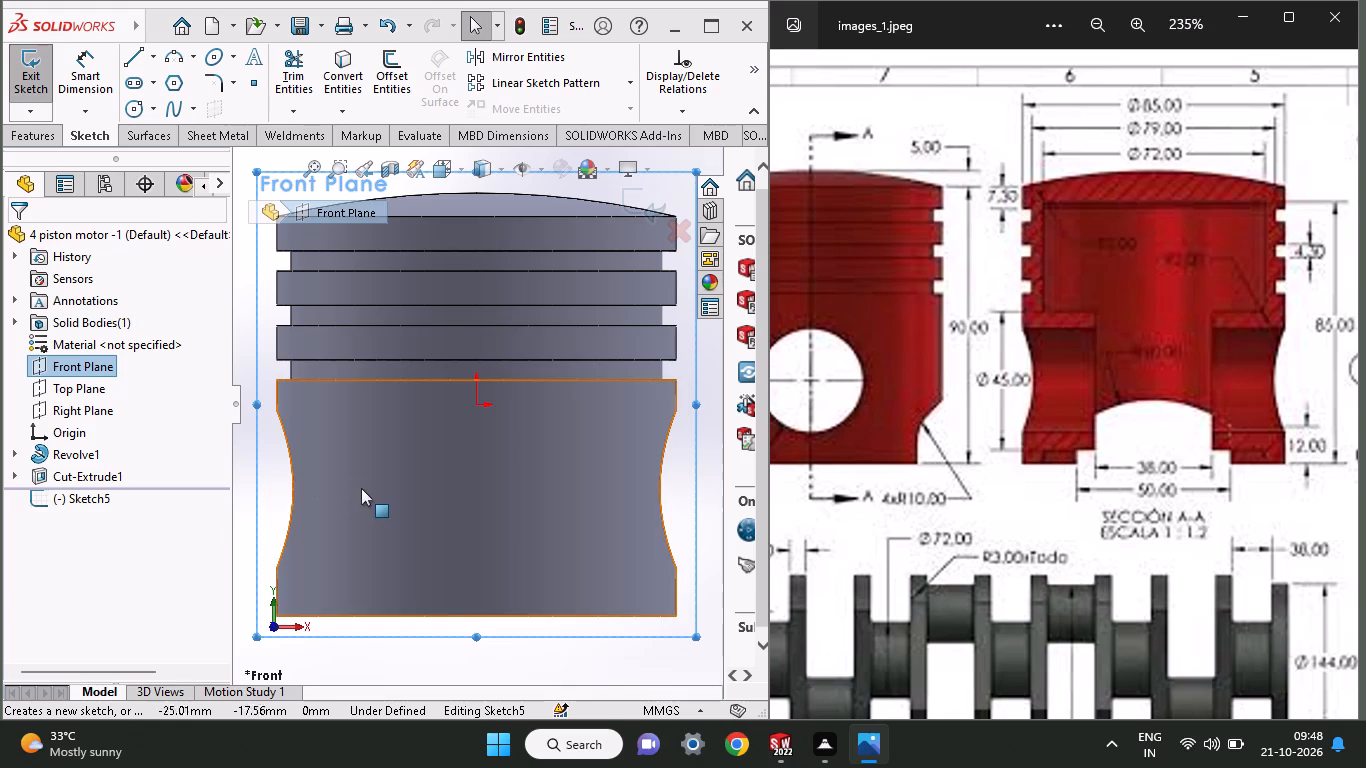
{"action": "left_click", "coordinate": [121, 109]}
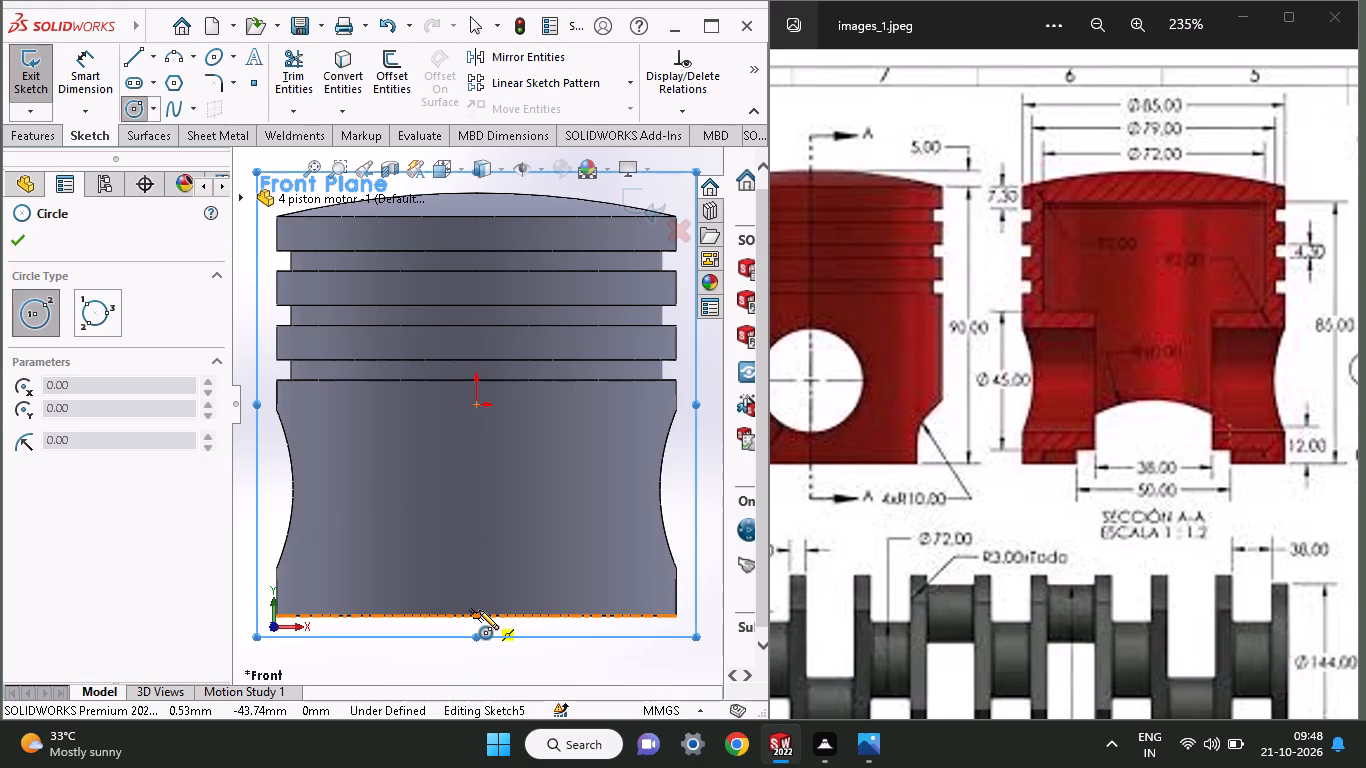
{"action": "left_click", "coordinate": [478, 615]}
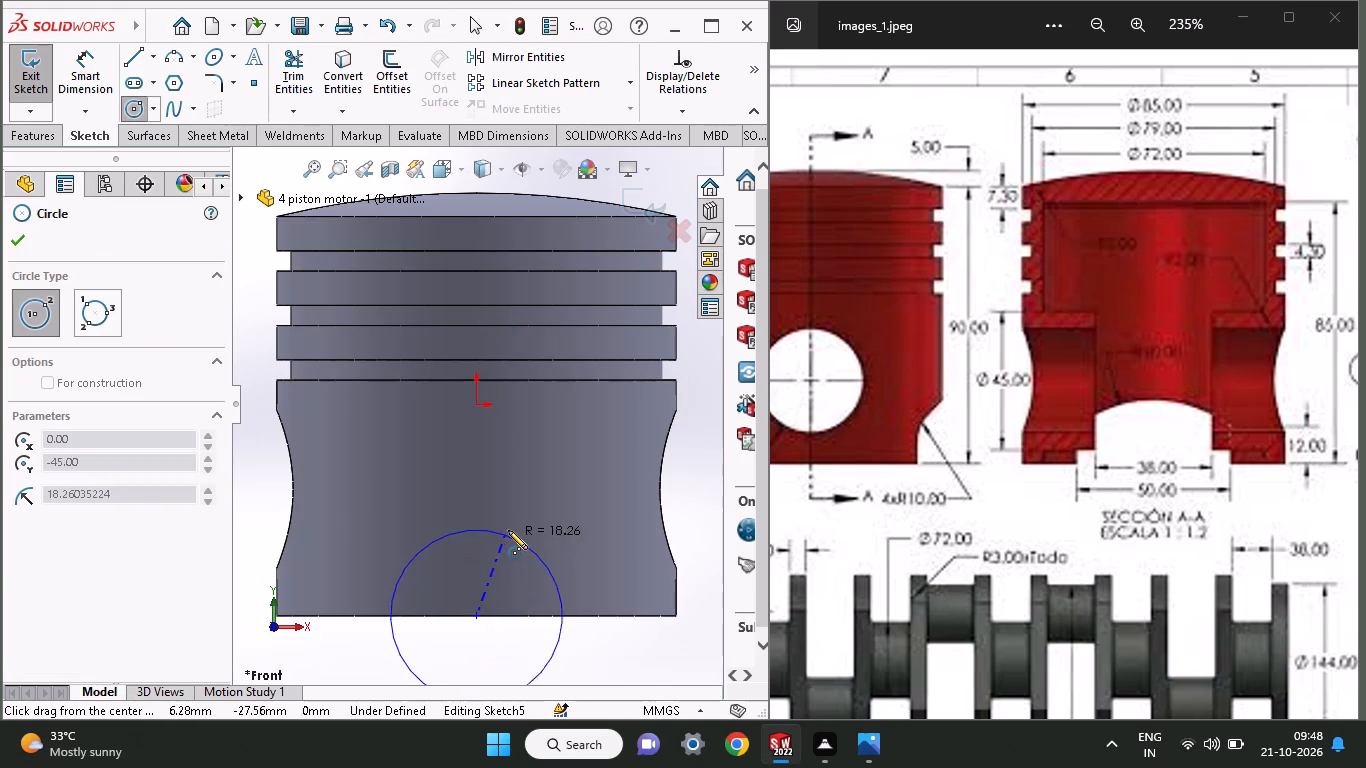
{"action": "left_click", "coordinate": [508, 530]}
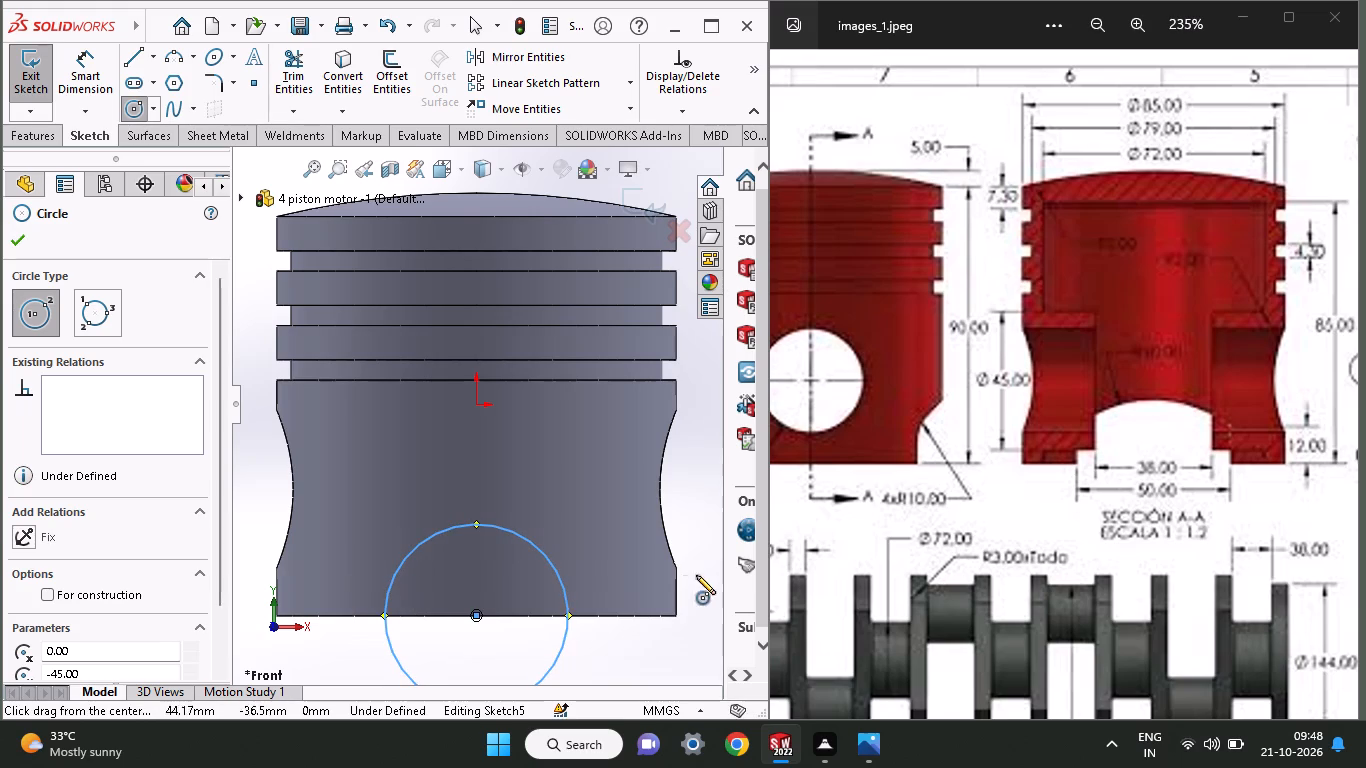
Check the reference drawing and dimension the circle's diameter at 60 mm.
{"action": "middle_click_drag", "start_coordinate": [845, 578], "coordinate": [1242, 224]}
{"action": "middle_click_drag", "start_coordinate": [1206, 631], "coordinate": [859, 363]}
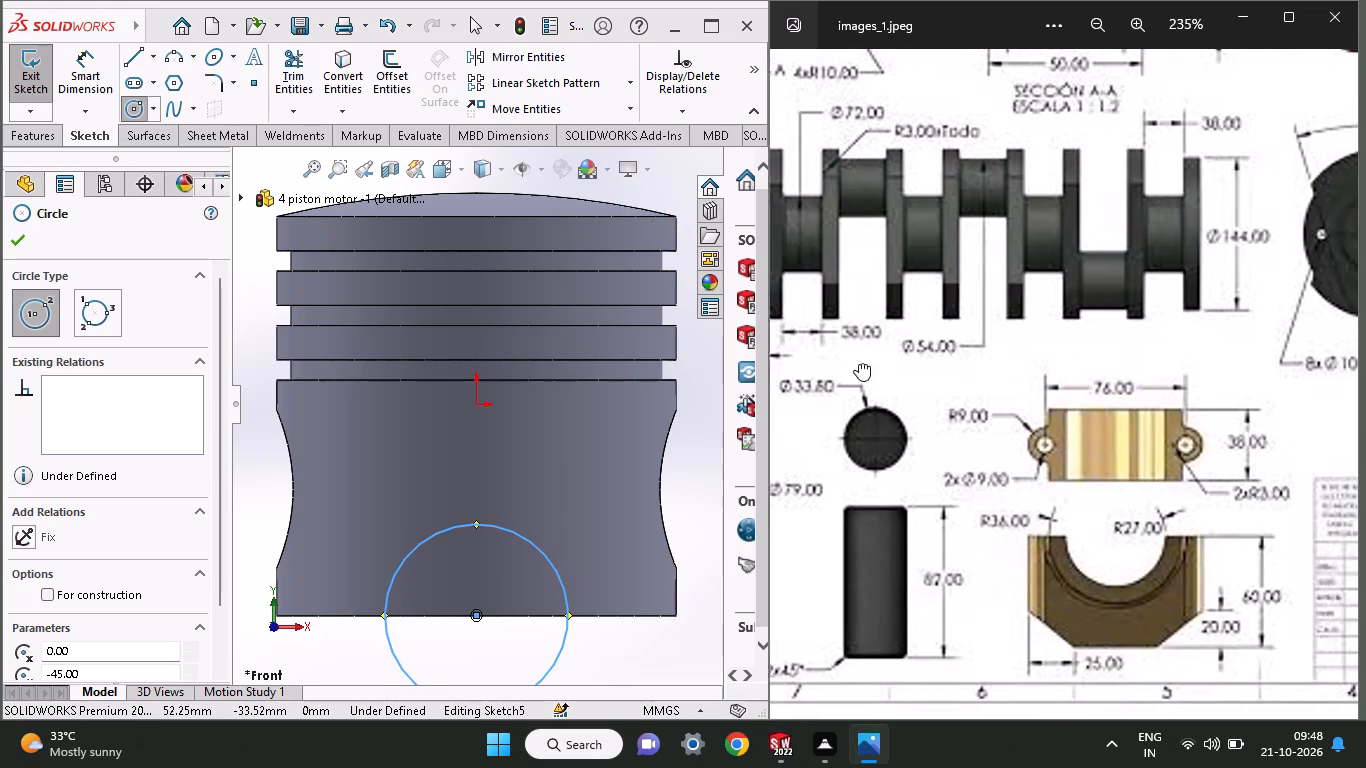
{"action": "middle_click_drag", "start_coordinate": [859, 363], "coordinate": [849, 359]}
{"action": "middle_click_drag", "start_coordinate": [1131, 371], "coordinate": [886, 625]}
{"action": "middle_click_drag", "start_coordinate": [1047, 472], "coordinate": [949, 556]}
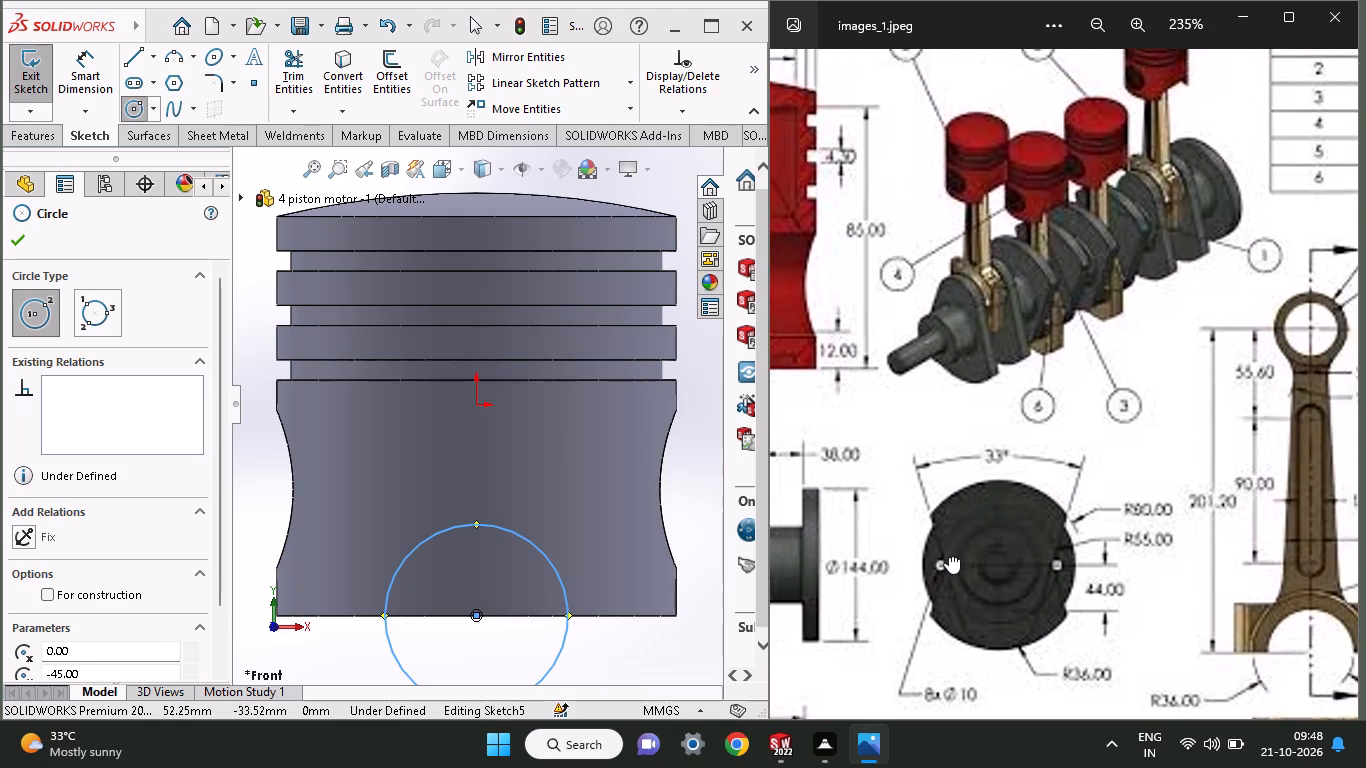
{"action": "middle_click_drag", "start_coordinate": [949, 556], "coordinate": [893, 584]}
{"action": "middle_click_drag", "start_coordinate": [1119, 559], "coordinate": [1046, 571]}
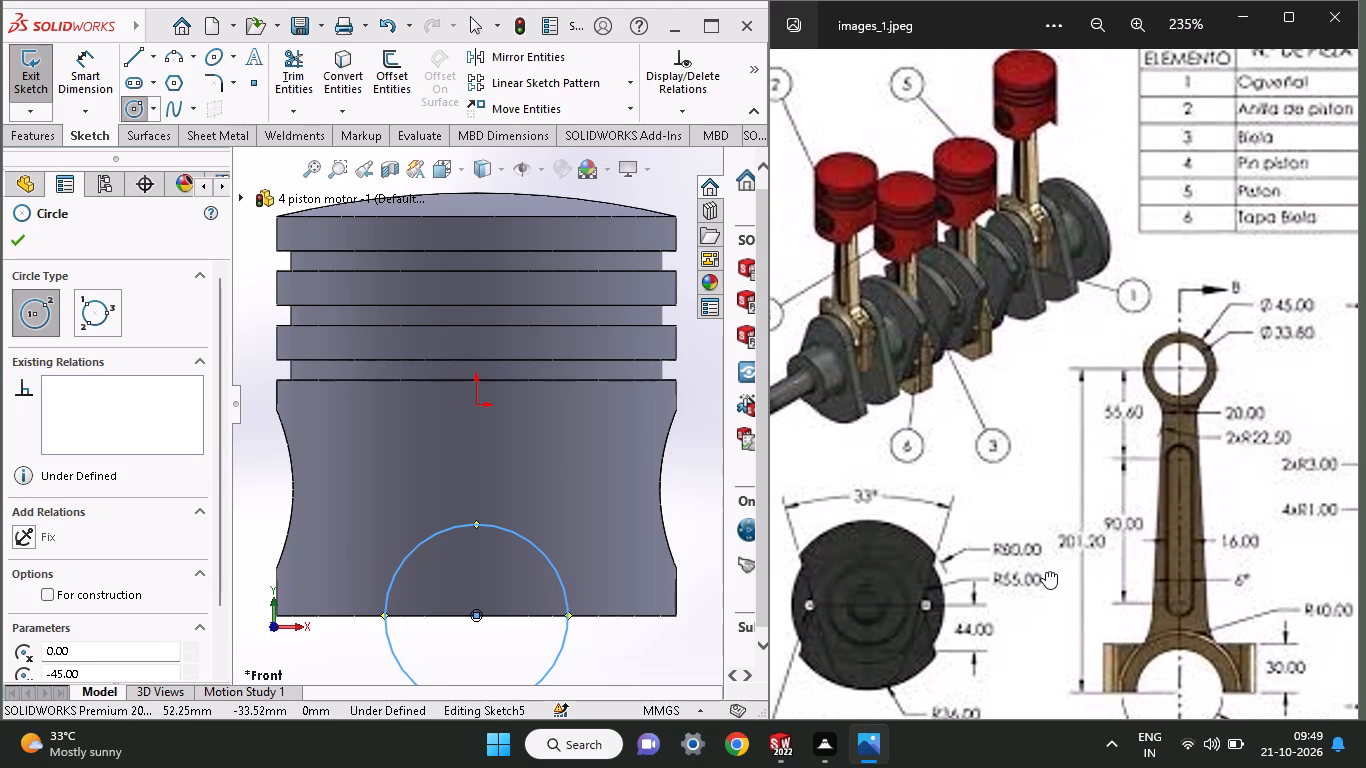
{"action": "middle_click_drag", "start_coordinate": [1046, 571], "coordinate": [1047, 543]}
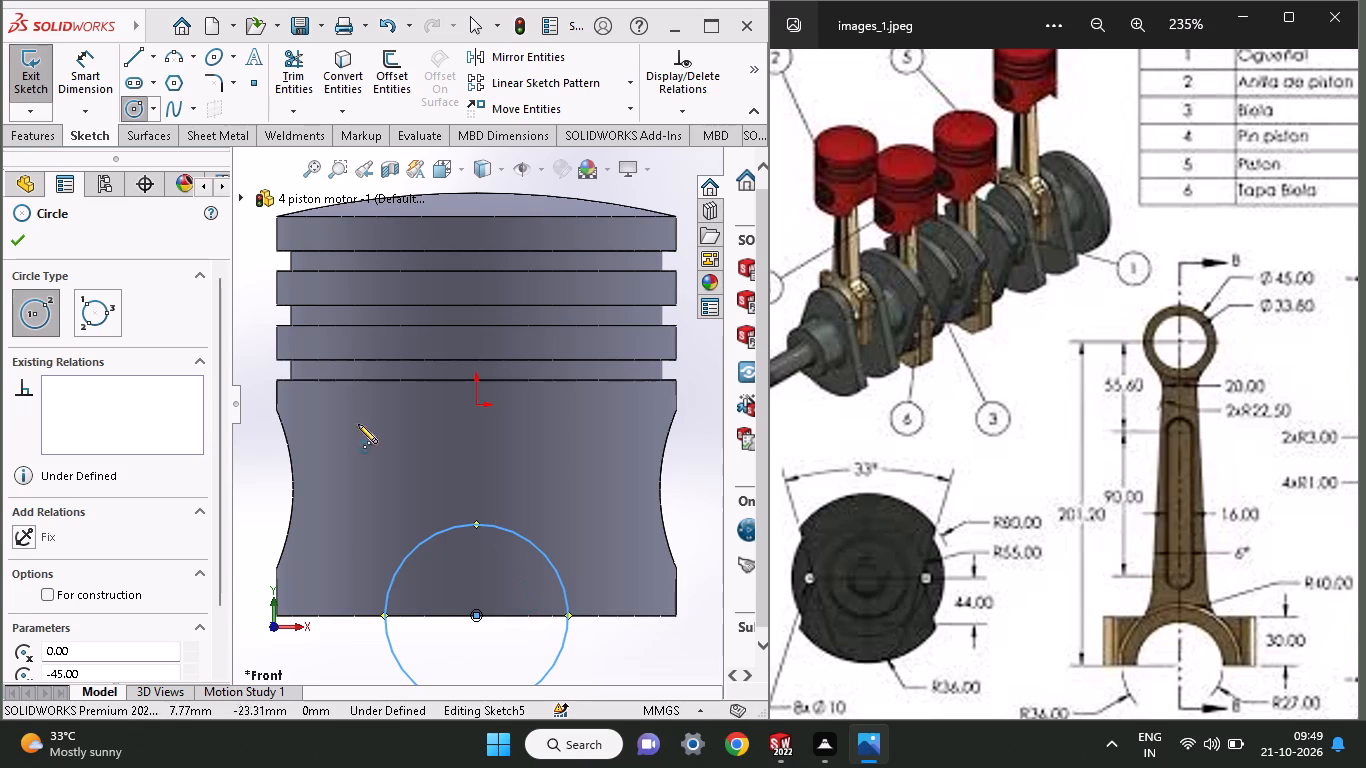
{"action": "left_click", "coordinate": [60, 71]}
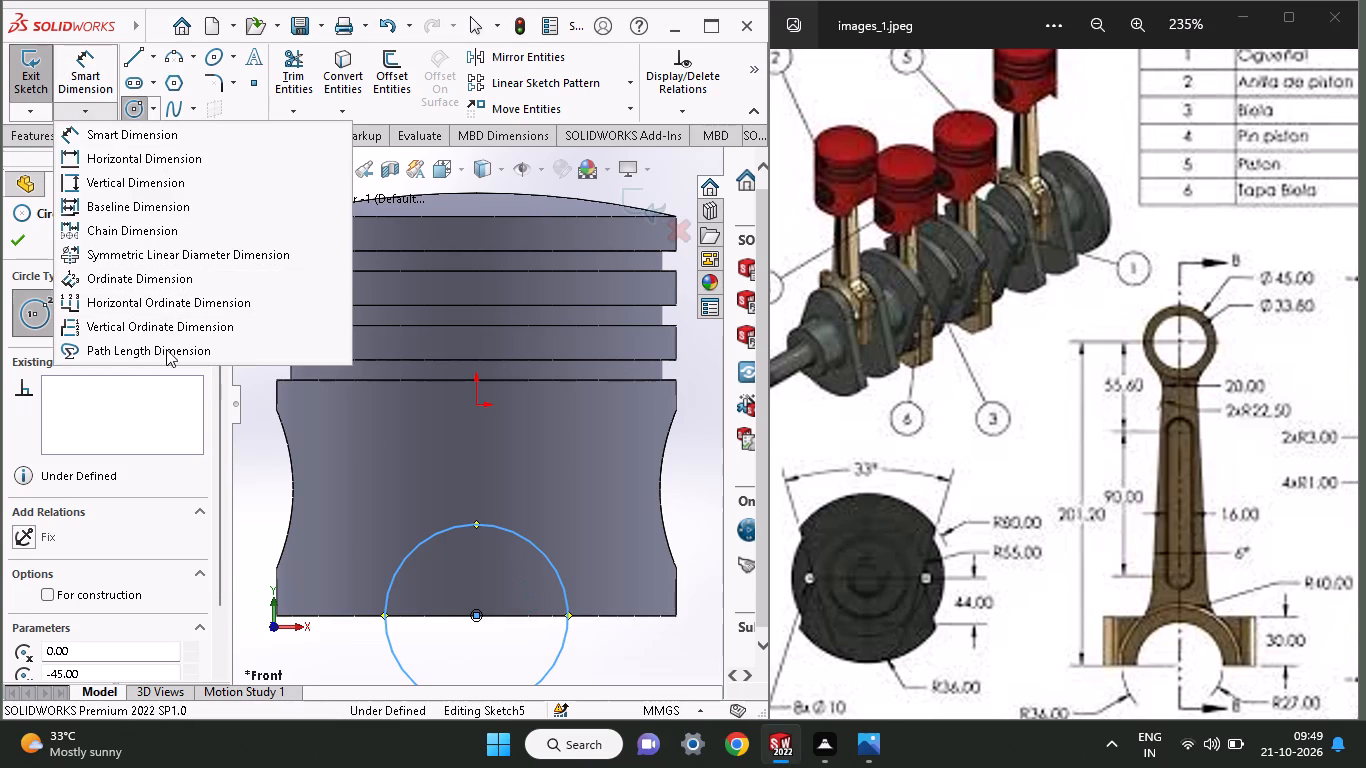
{"action": "left_click", "coordinate": [140, 145]}
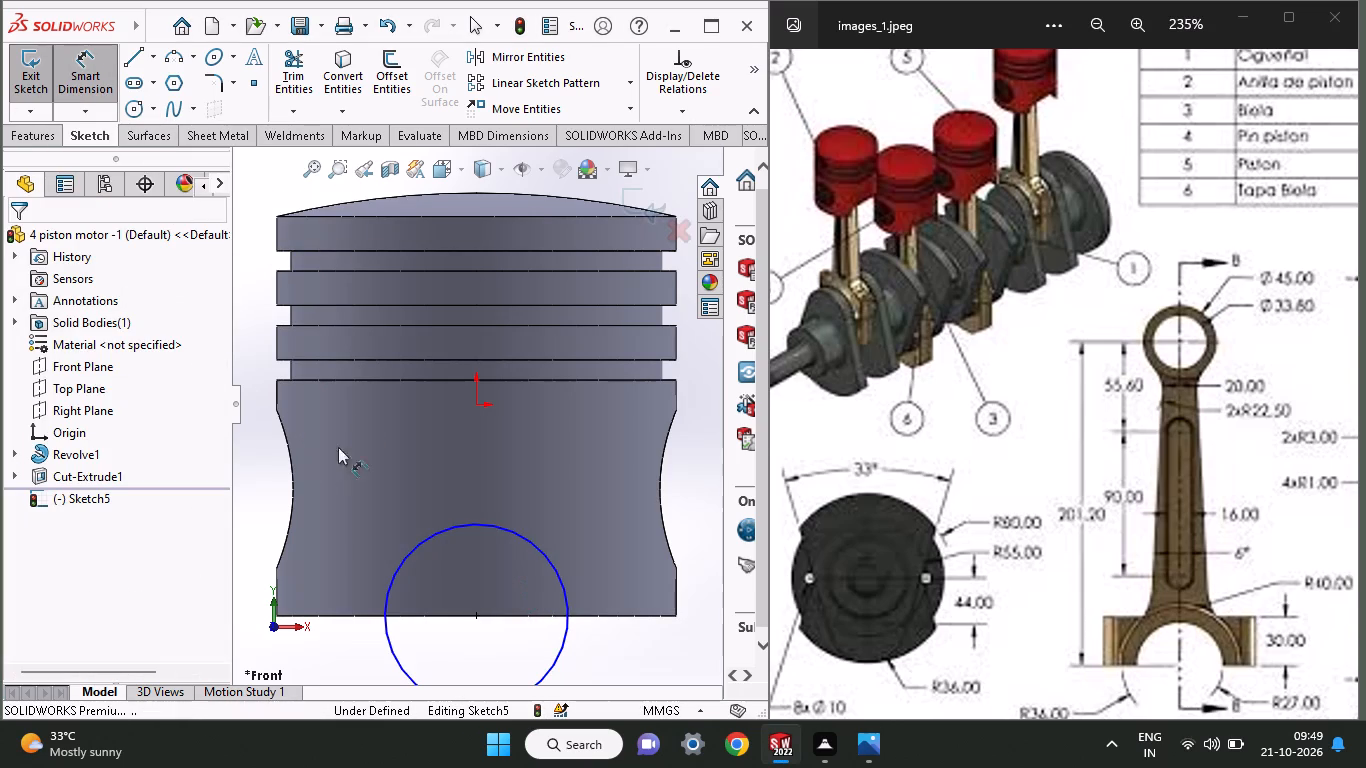
{"action": "left_click", "coordinate": [421, 545]}
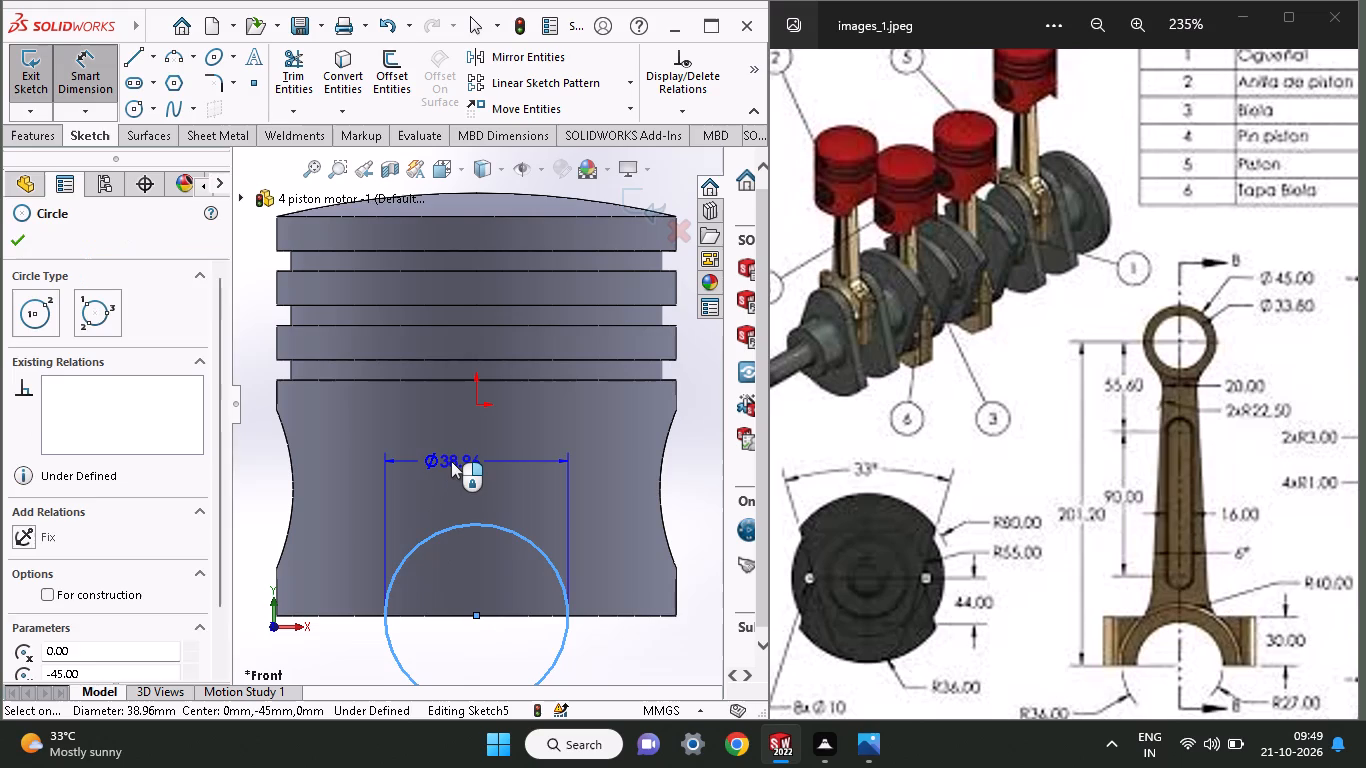
{"action": "left_click", "coordinate": [451, 461]}
{"action": "type", "text": "60"}
{"action": "key", "text": "Return"}
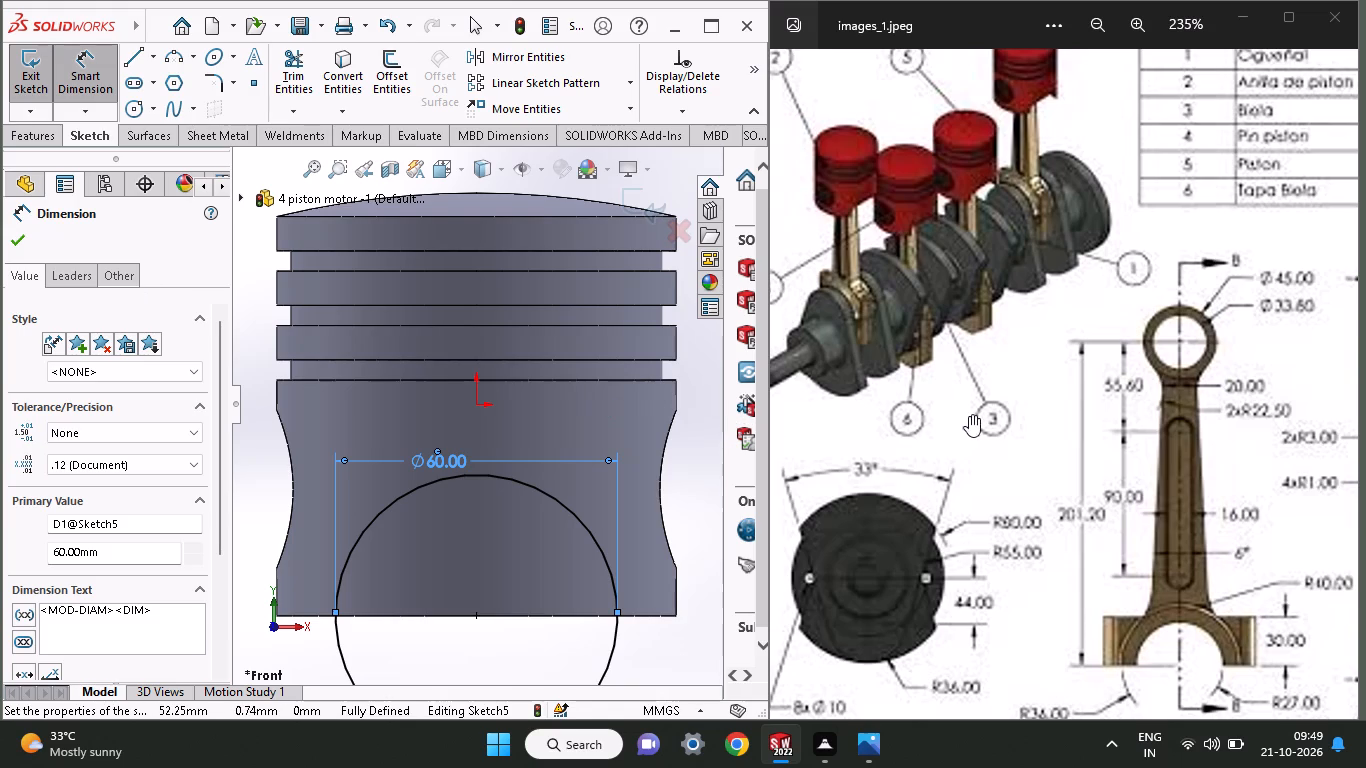
Extrude-cut the 60 mm circle through the piston skirt, blind 113 mm in Direction 1 and 62 mm in Direction 2.
{"action": "middle_click_drag", "start_coordinate": [969, 415], "coordinate": [1283, 381]}
{"action": "middle_click_drag", "start_coordinate": [880, 487], "coordinate": [1365, 615]}
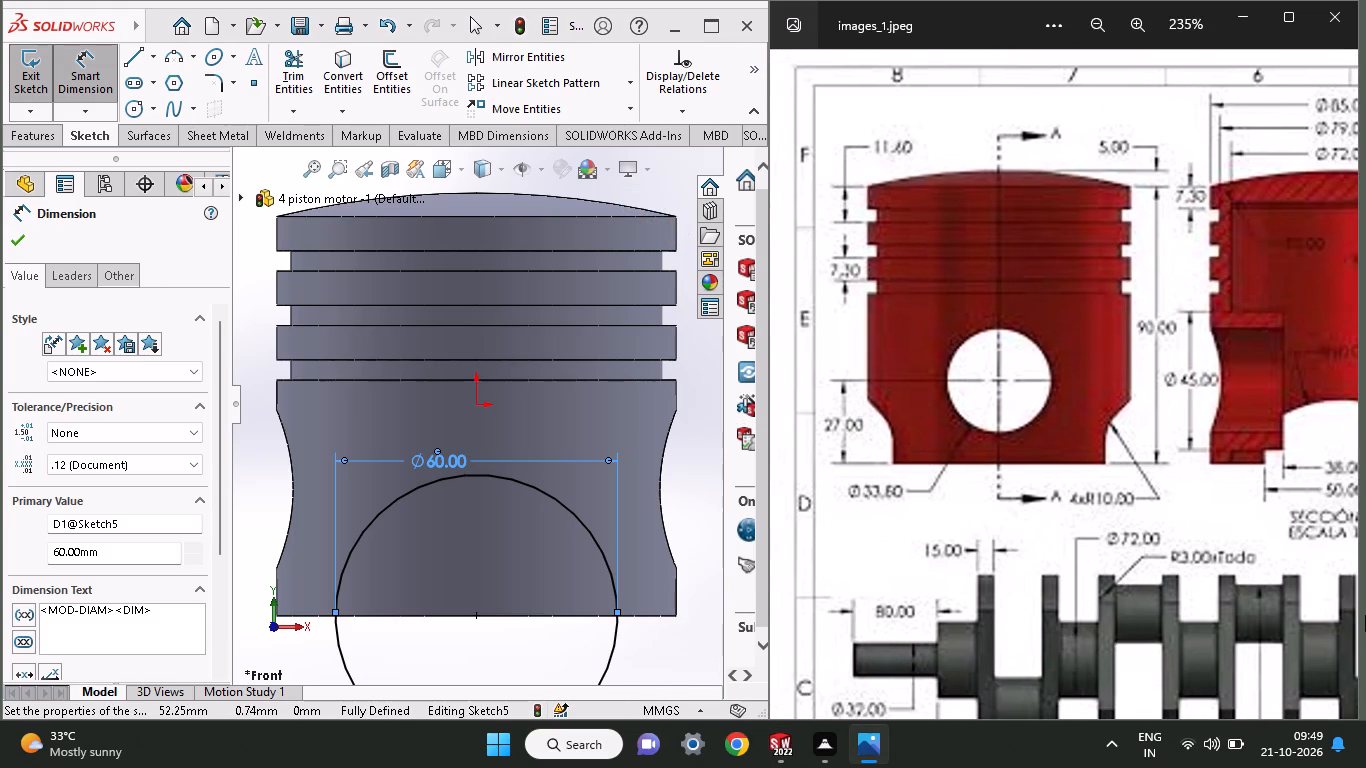
{"action": "middle_click_drag", "start_coordinate": [1365, 615], "coordinate": [1297, 637]}
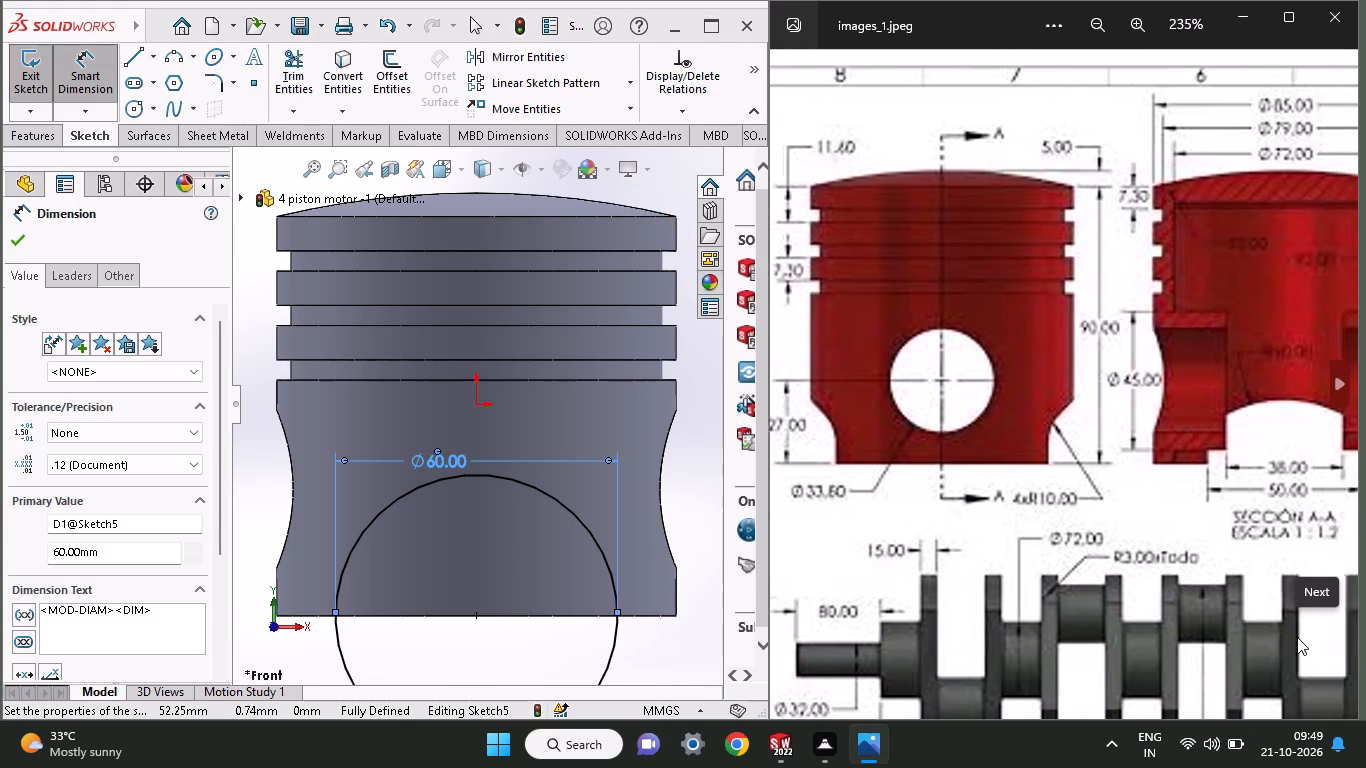
{"action": "middle_click_drag", "start_coordinate": [1297, 637], "coordinate": [1278, 642]}
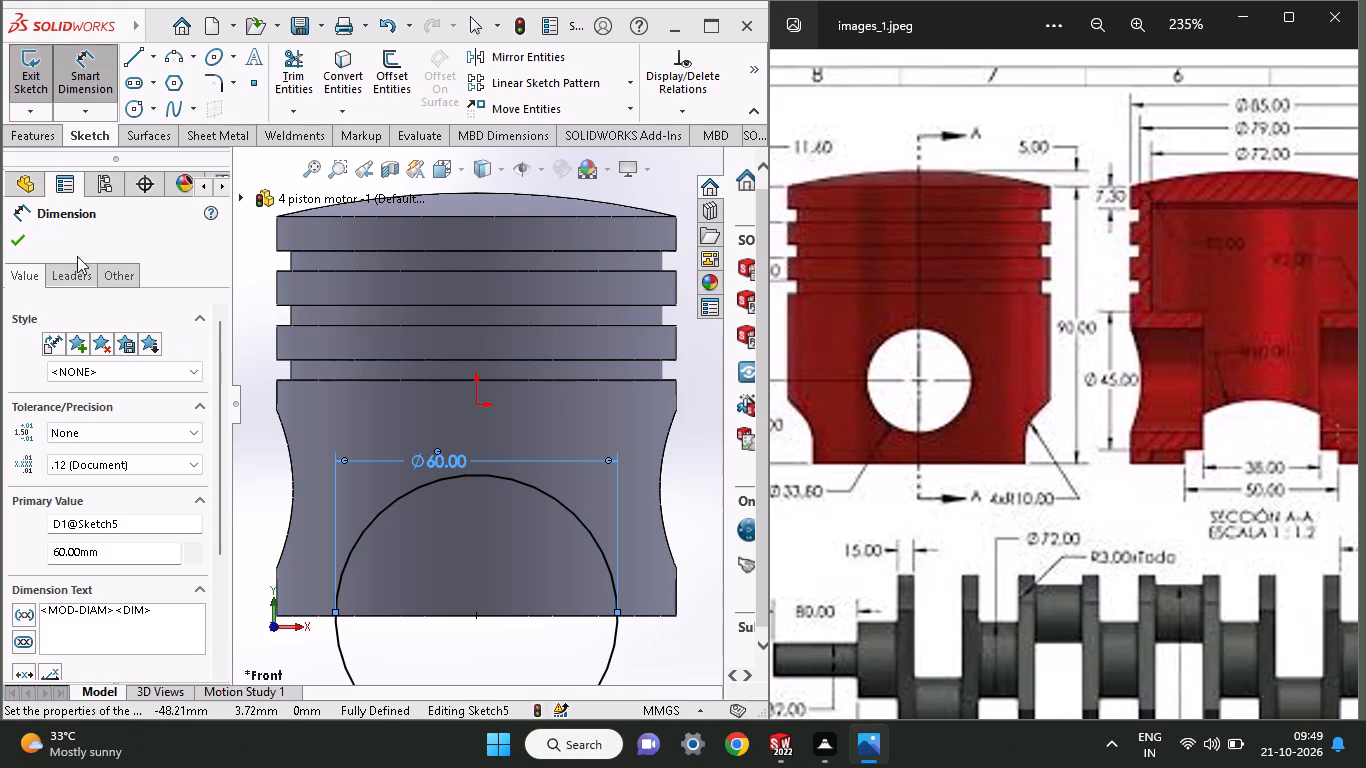
{"action": "left_click", "coordinate": [49, 143]}
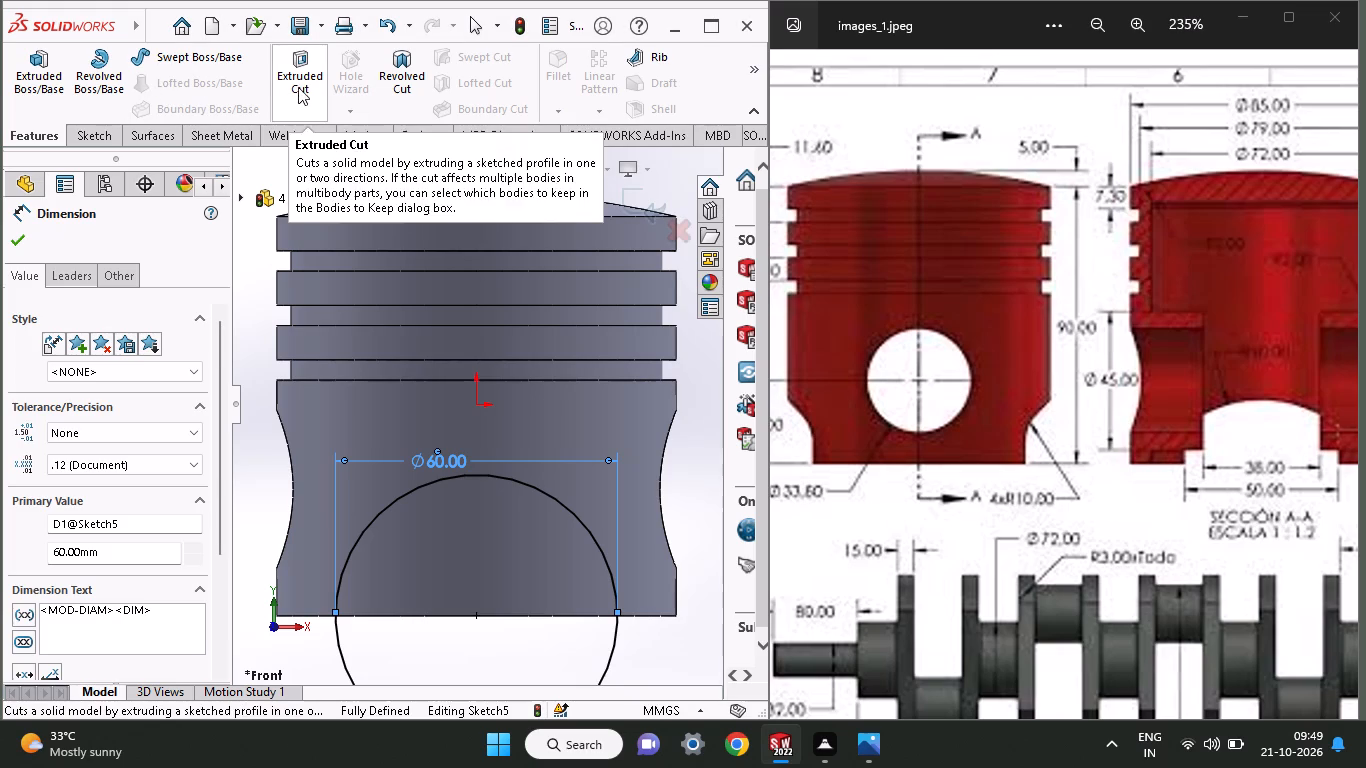
{"action": "left_click", "coordinate": [300, 87]}
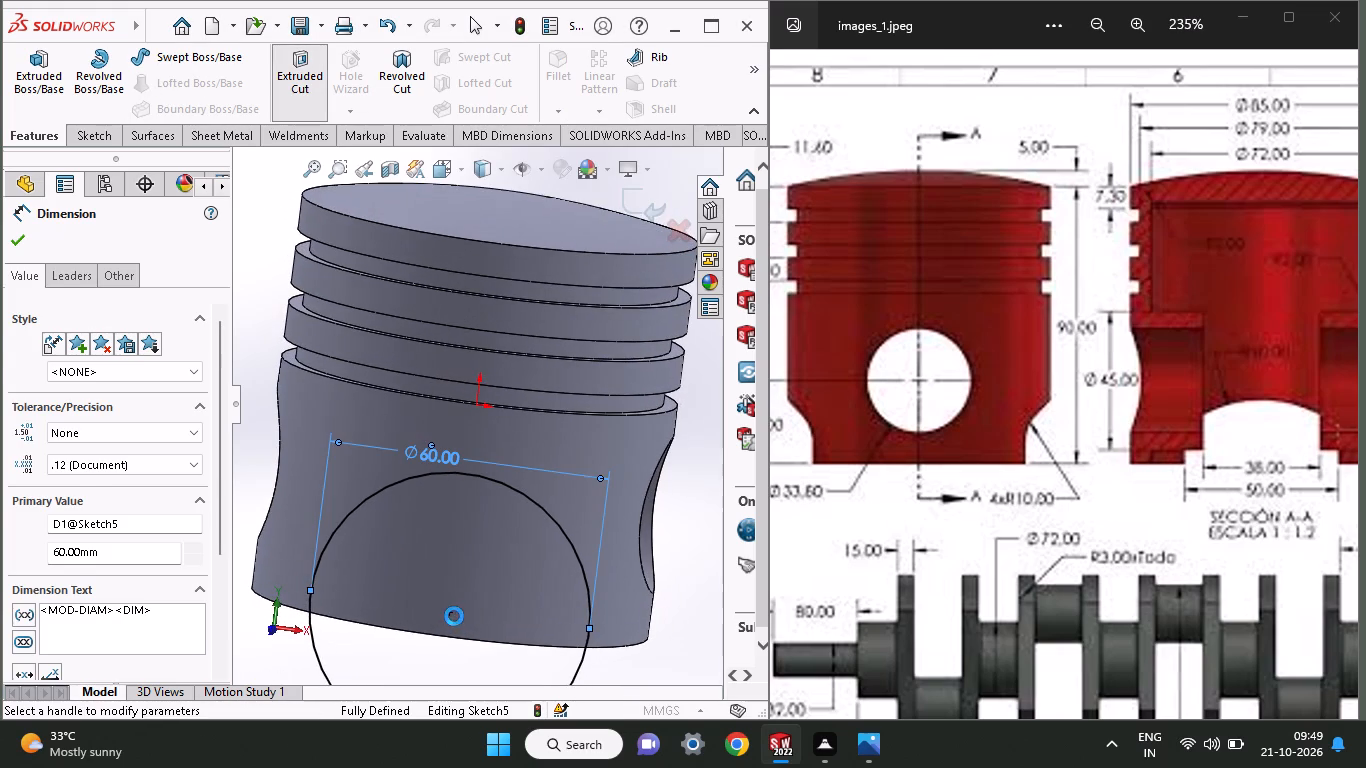
{"action": "middle_click_drag", "start_coordinate": [454, 616], "coordinate": [396, 613]}
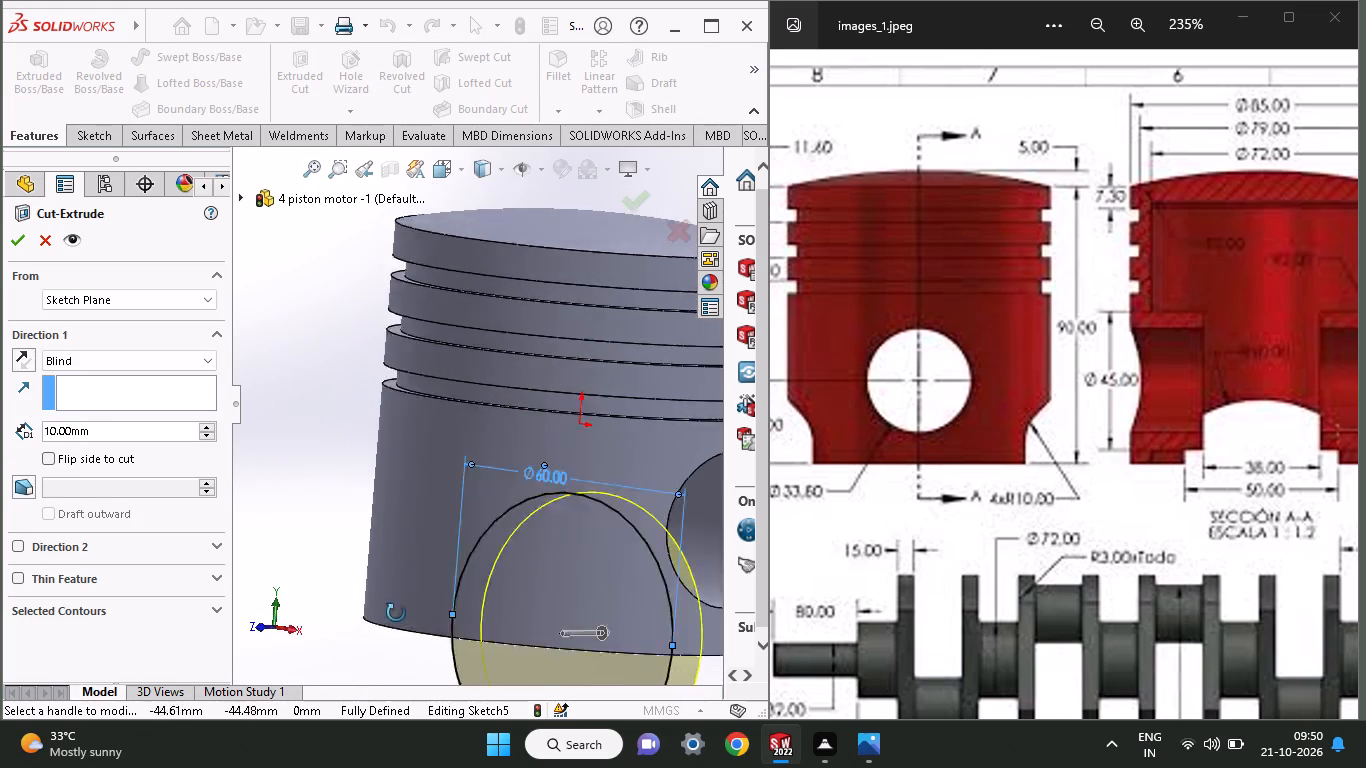
{"action": "middle_click_drag", "start_coordinate": [396, 613], "coordinate": [442, 667]}
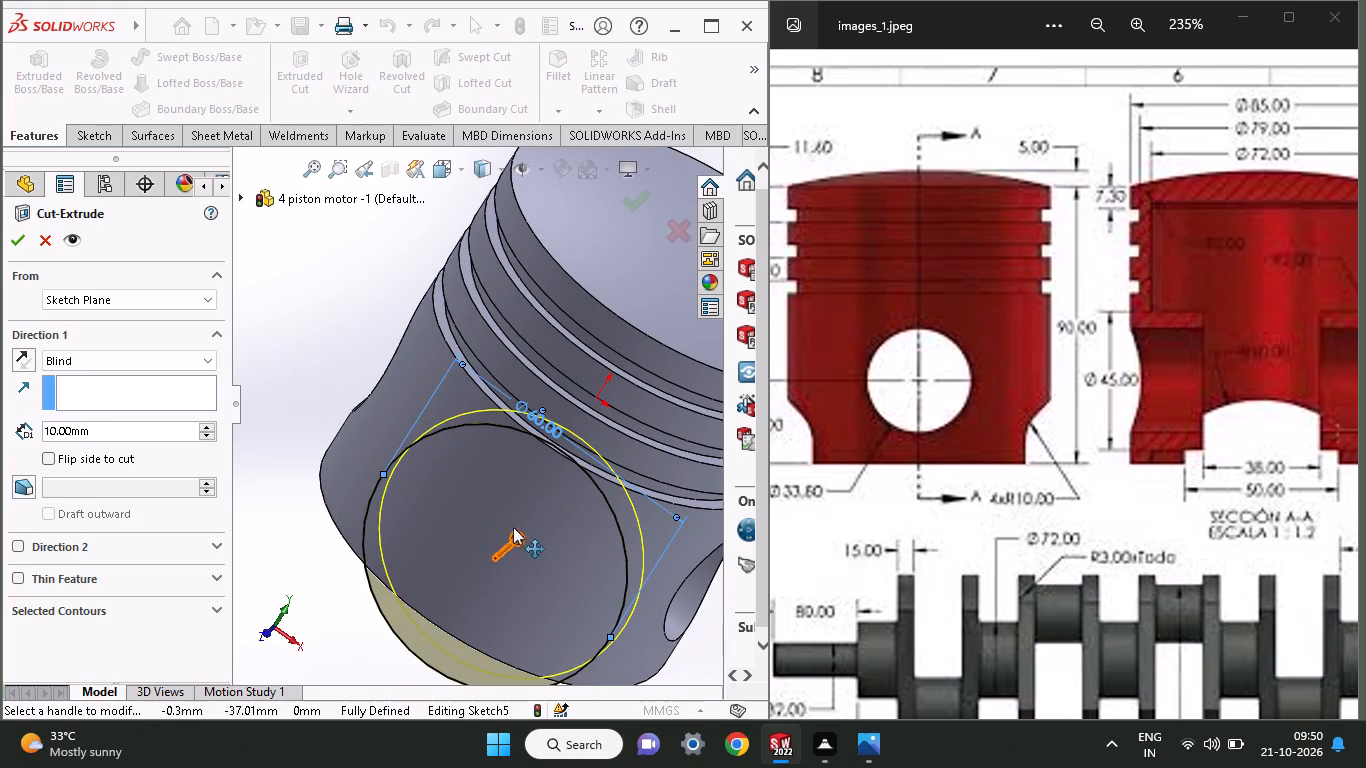
{"action": "left_click_drag", "start_coordinate": [510, 542], "coordinate": [642, 370]}
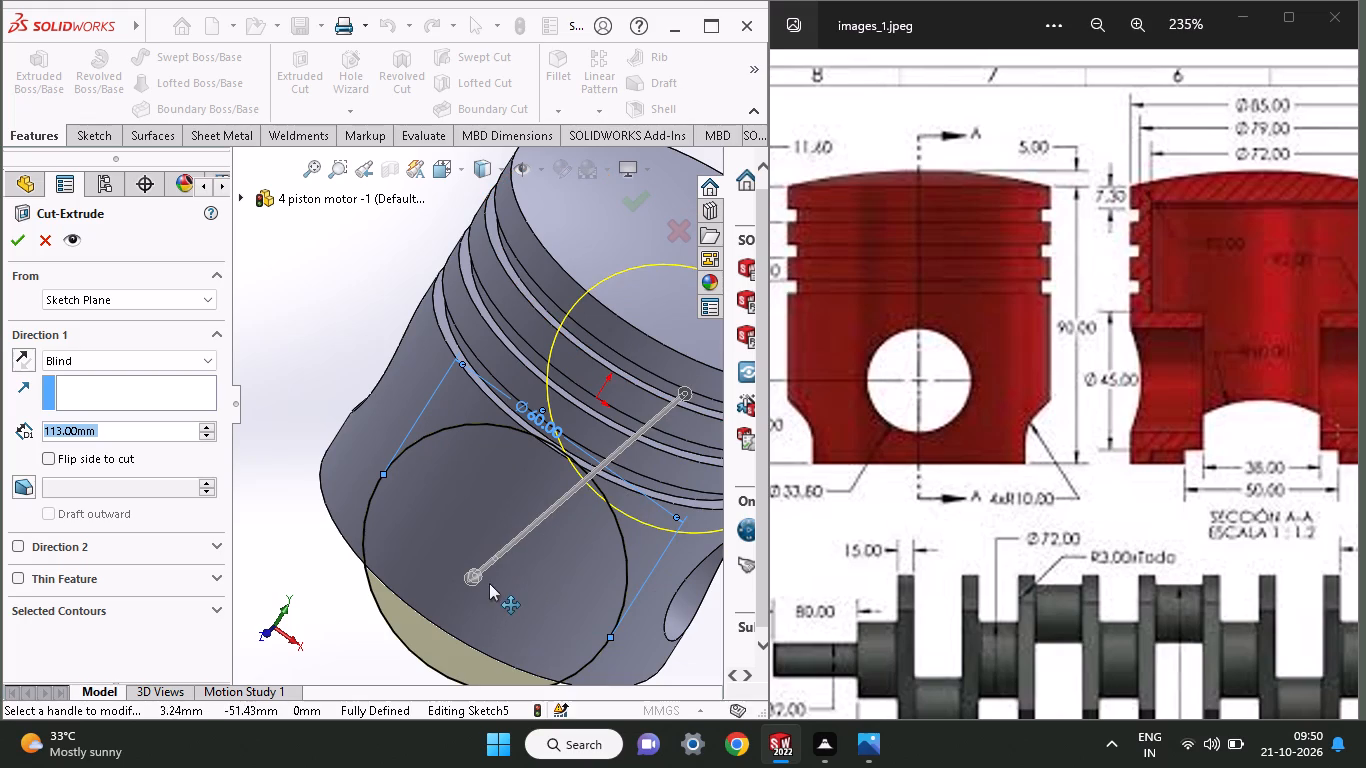
{"action": "left_click_drag", "start_coordinate": [472, 581], "coordinate": [430, 674]}
{"action": "middle_click_drag", "start_coordinate": [548, 572], "coordinate": [517, 550]}
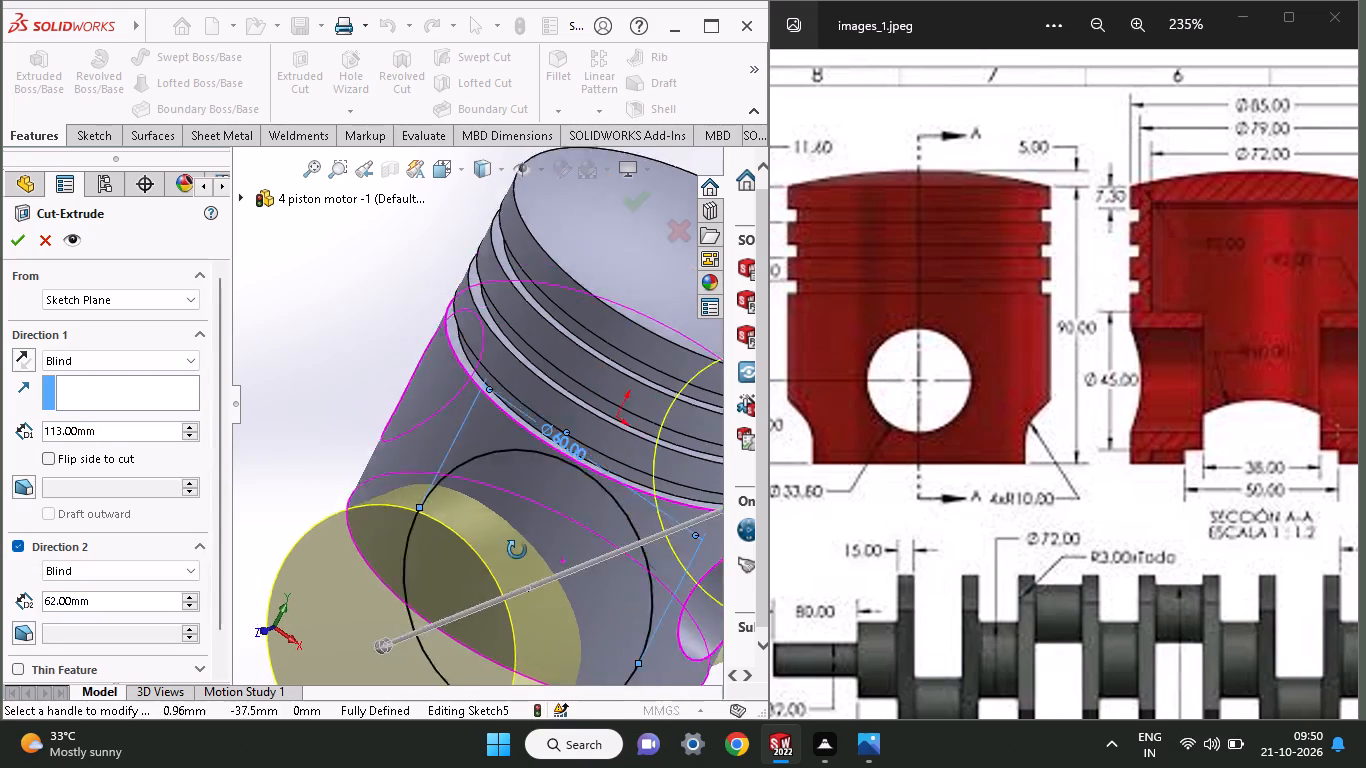
{"action": "middle_click_drag", "start_coordinate": [517, 550], "coordinate": [304, 471]}
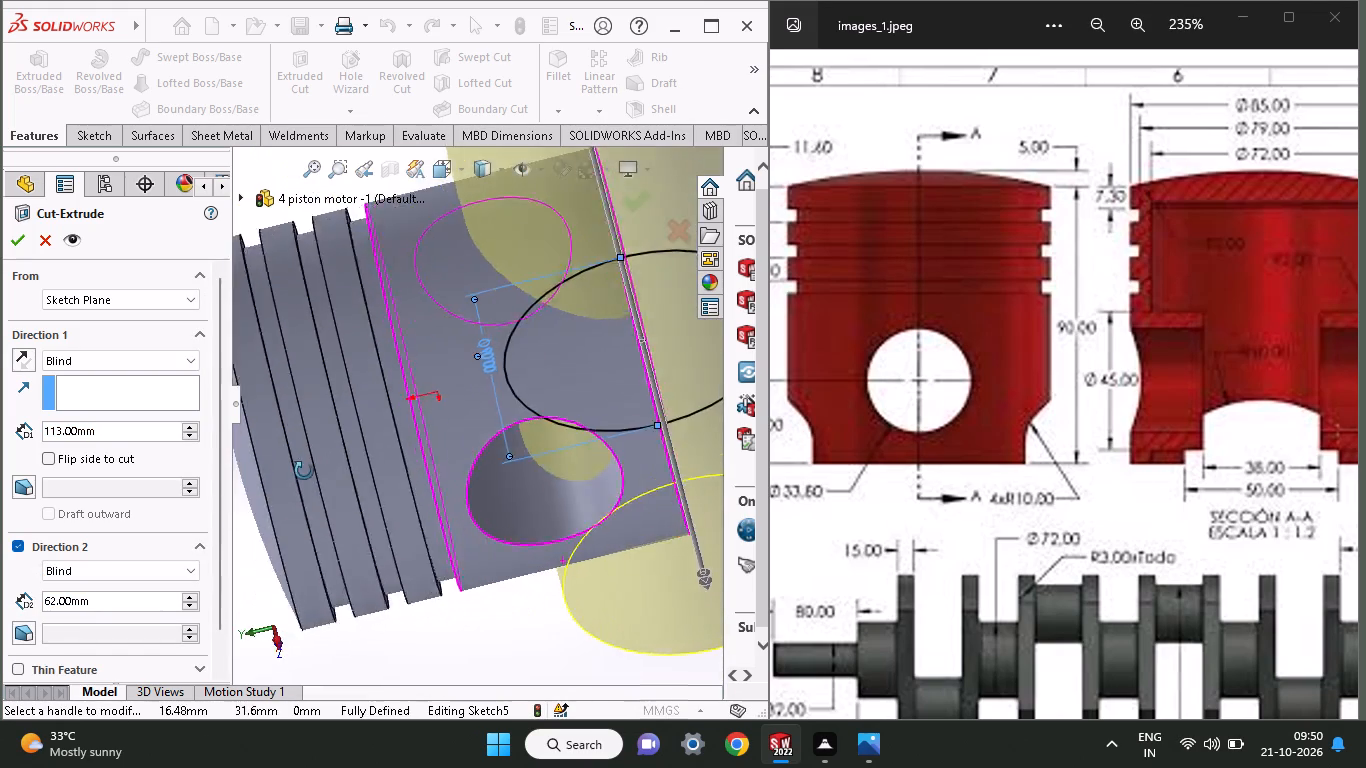
{"action": "middle_click_drag", "start_coordinate": [304, 471], "coordinate": [321, 456]}
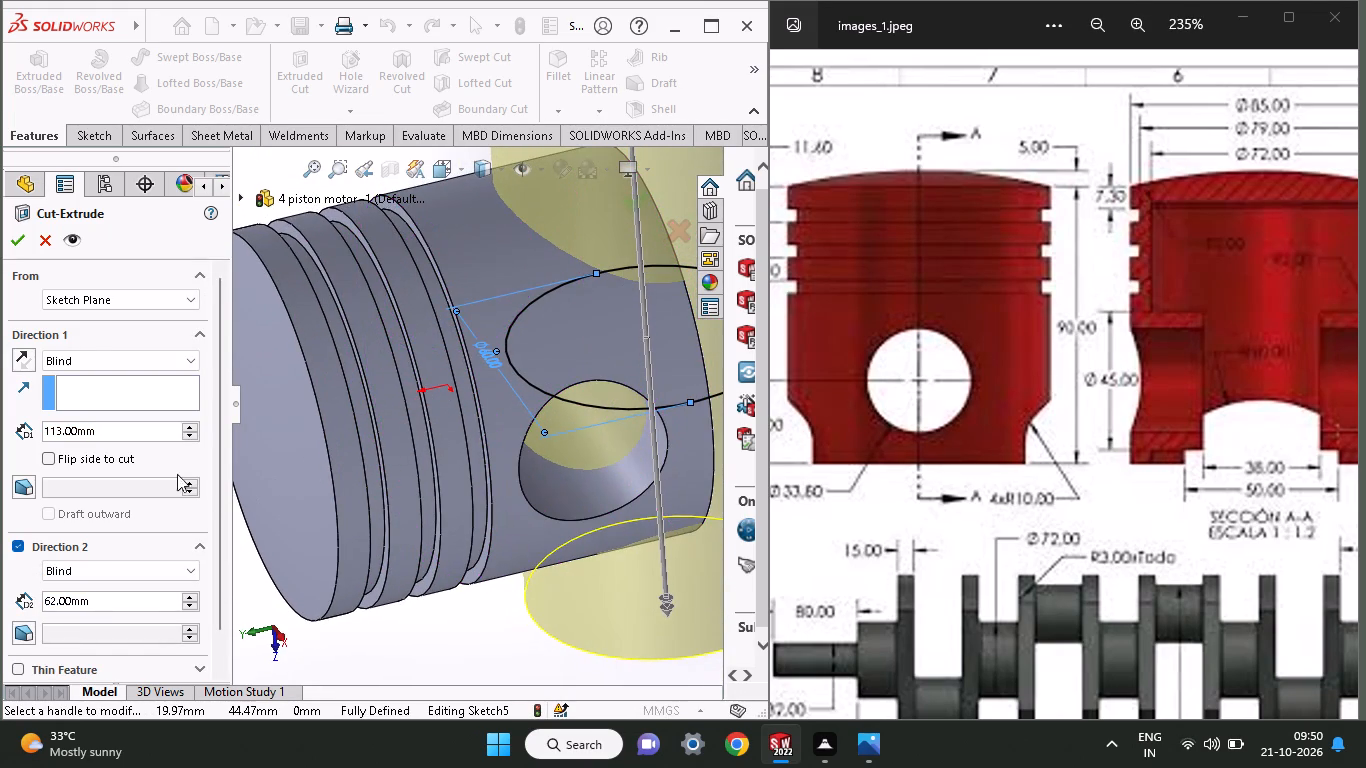
{"action": "left_click", "coordinate": [22, 237]}
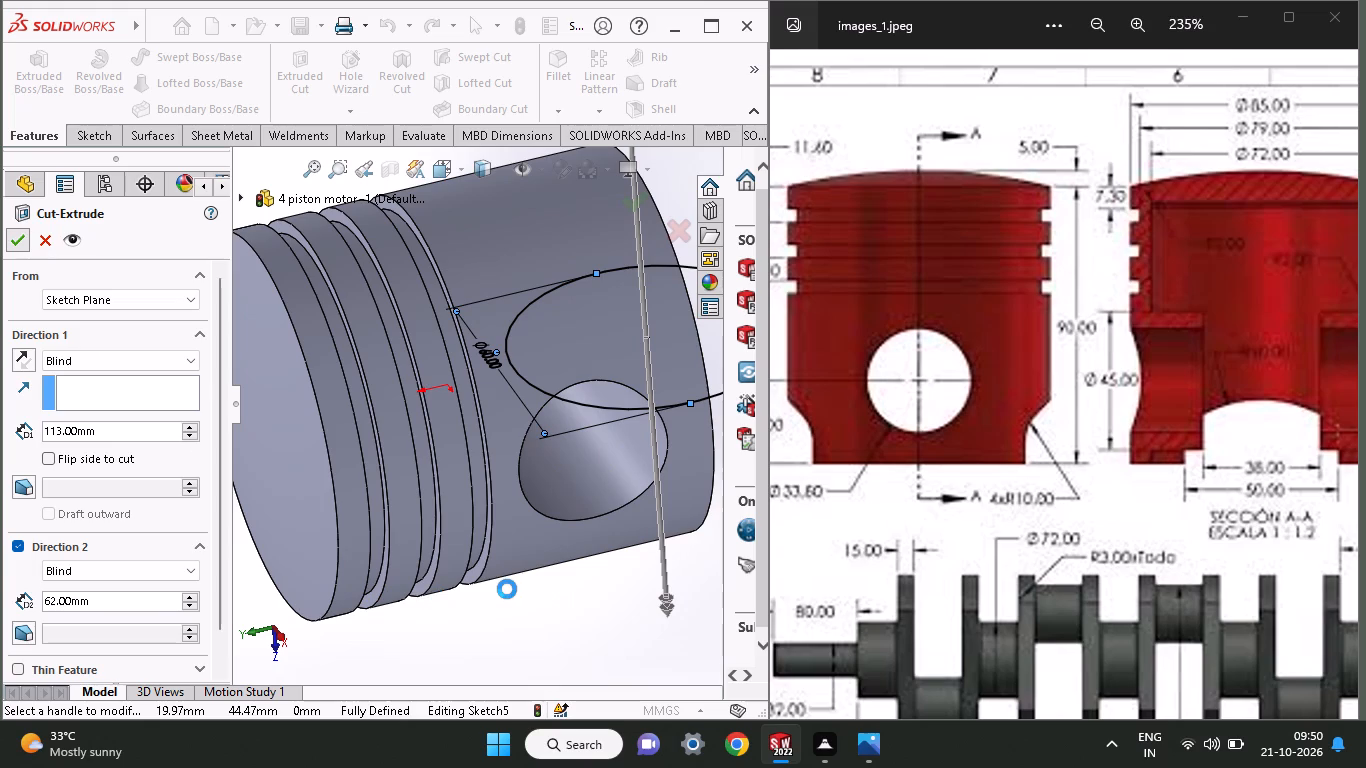
Inspect the new arched skirt cut and the pin hole on the piston from several angles.
{"action": "middle_click_drag", "start_coordinate": [507, 589], "coordinate": [469, 600]}
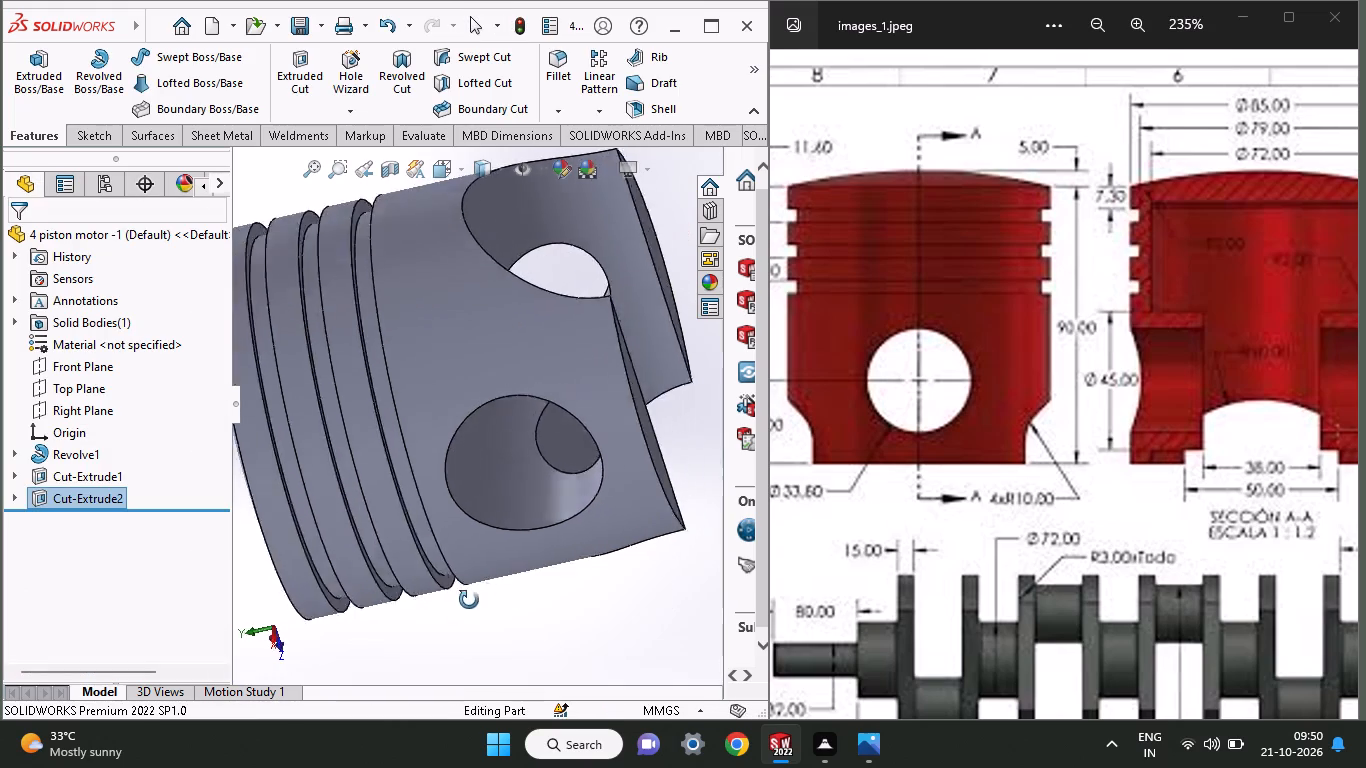
{"action": "middle_click_drag", "start_coordinate": [469, 600], "coordinate": [573, 548]}
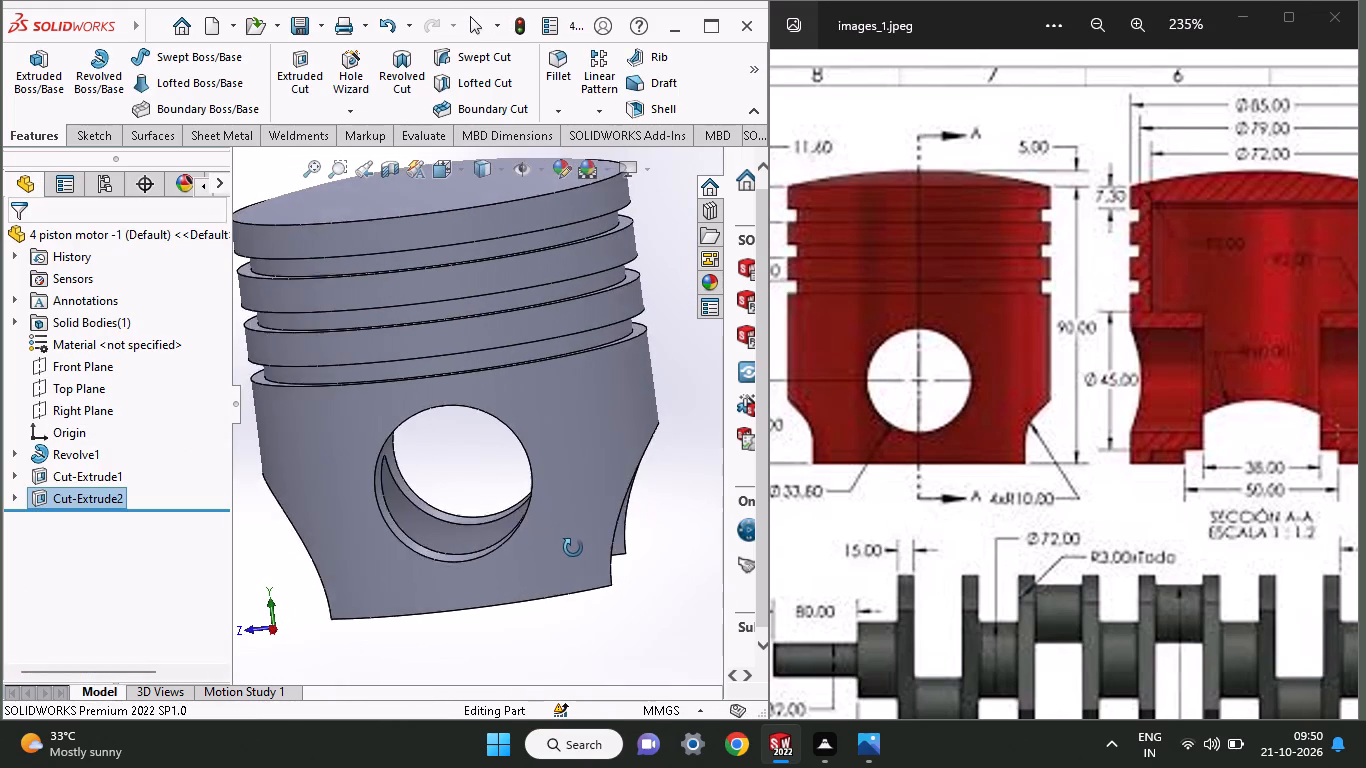
{"action": "middle_click_drag", "start_coordinate": [573, 548], "coordinate": [577, 531]}
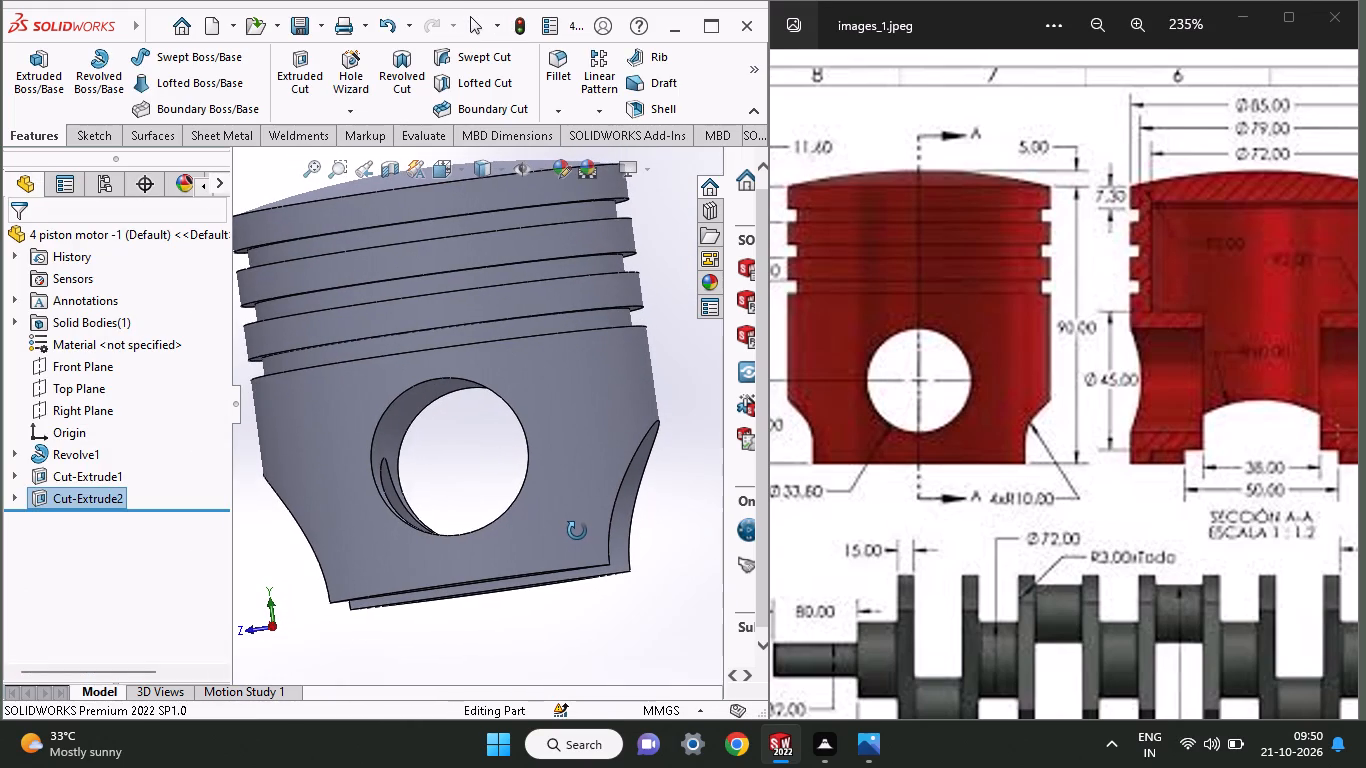
{"action": "middle_click_drag", "start_coordinate": [577, 531], "coordinate": [708, 535]}
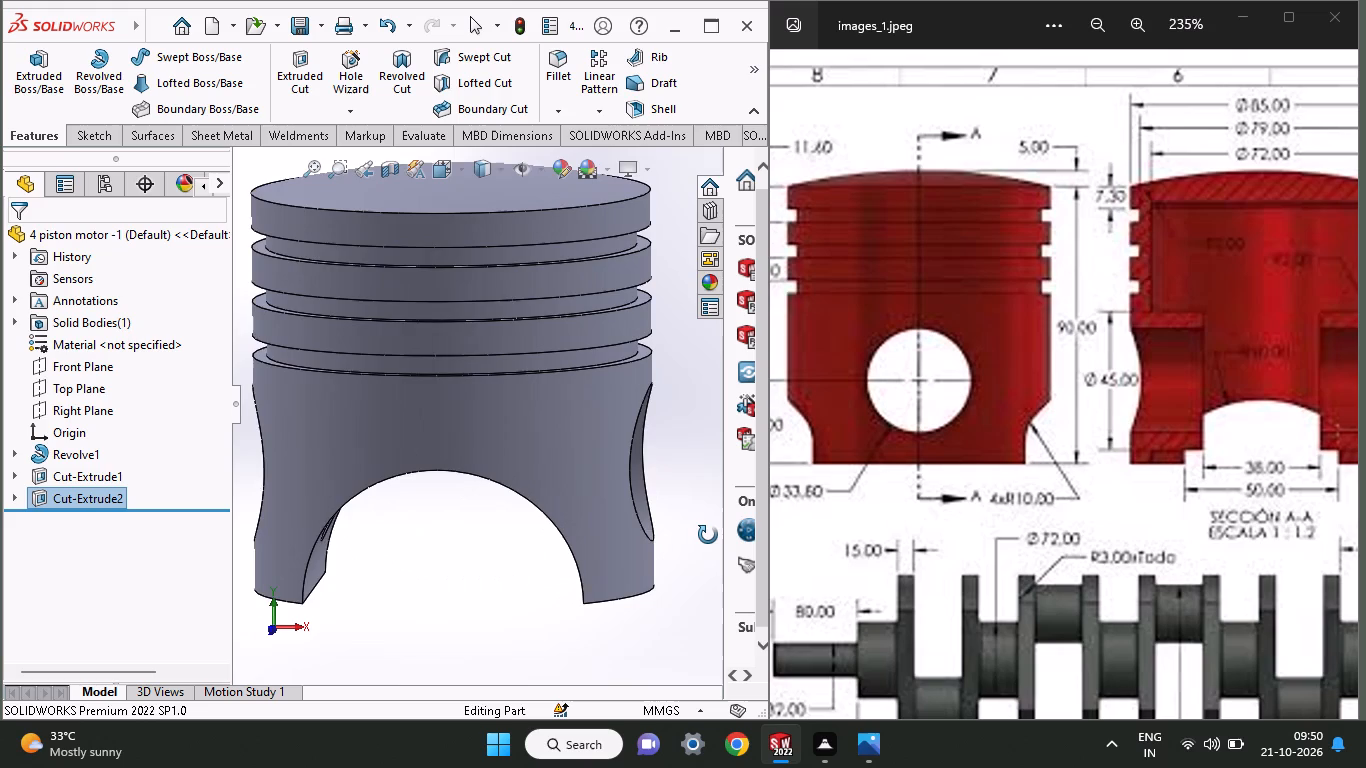
{"action": "middle_click_drag", "start_coordinate": [708, 535], "coordinate": [704, 539]}
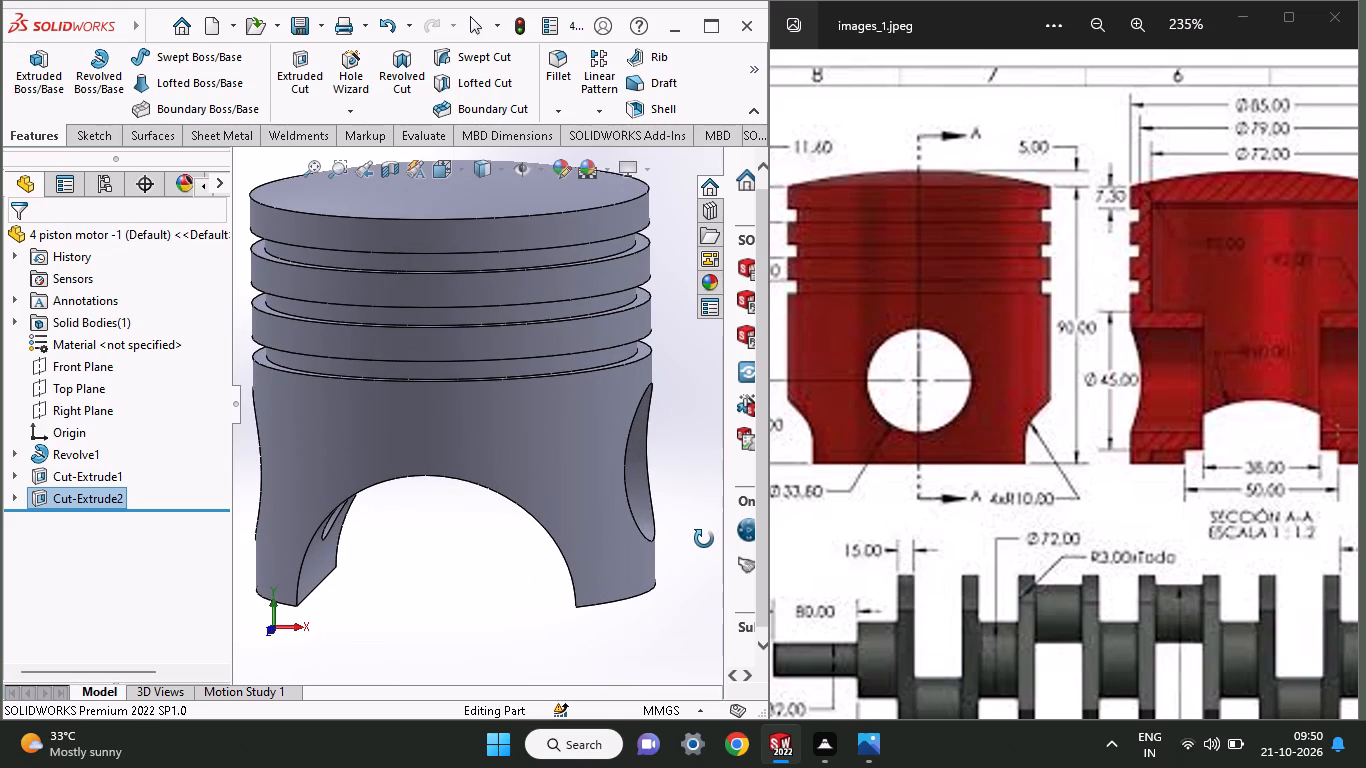
{"action": "middle_click_drag", "start_coordinate": [704, 539], "coordinate": [662, 614]}
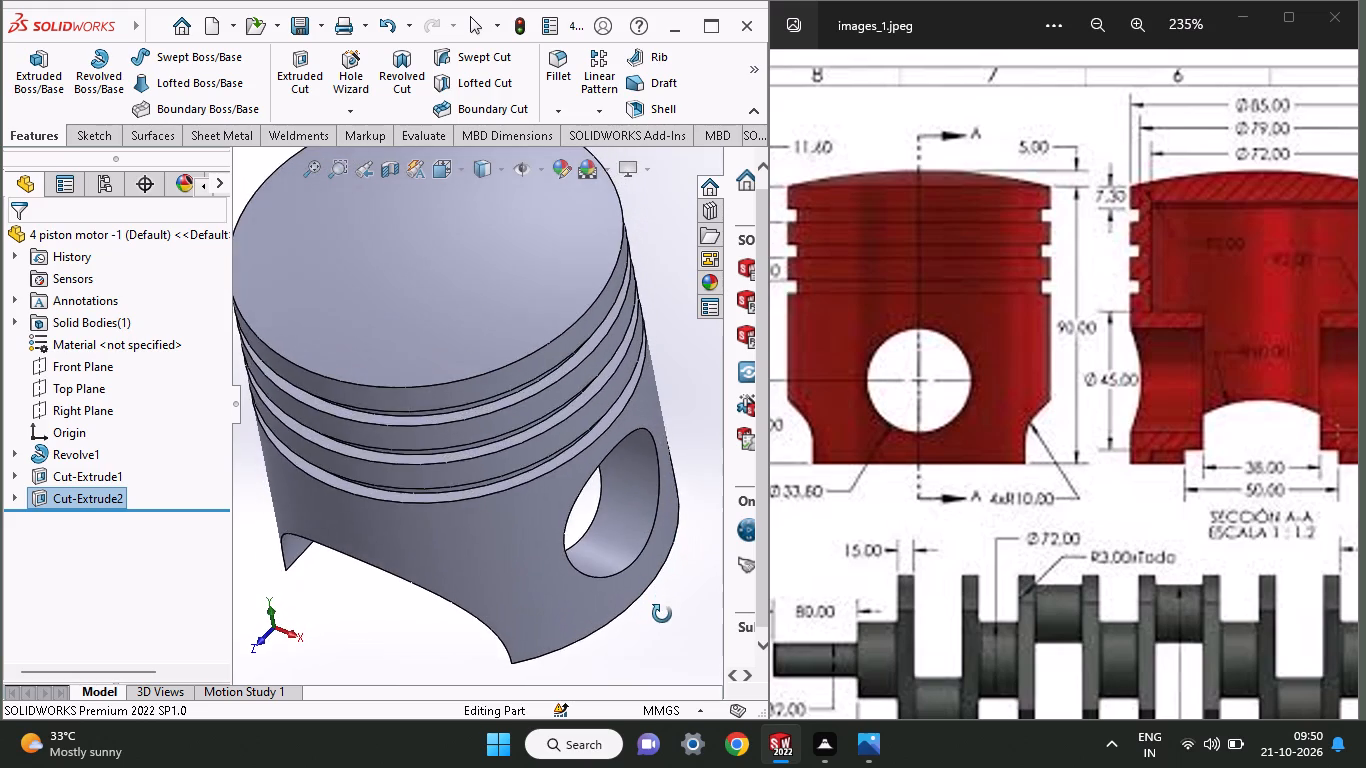
{"action": "middle_click_drag", "start_coordinate": [662, 614], "coordinate": [811, 479]}
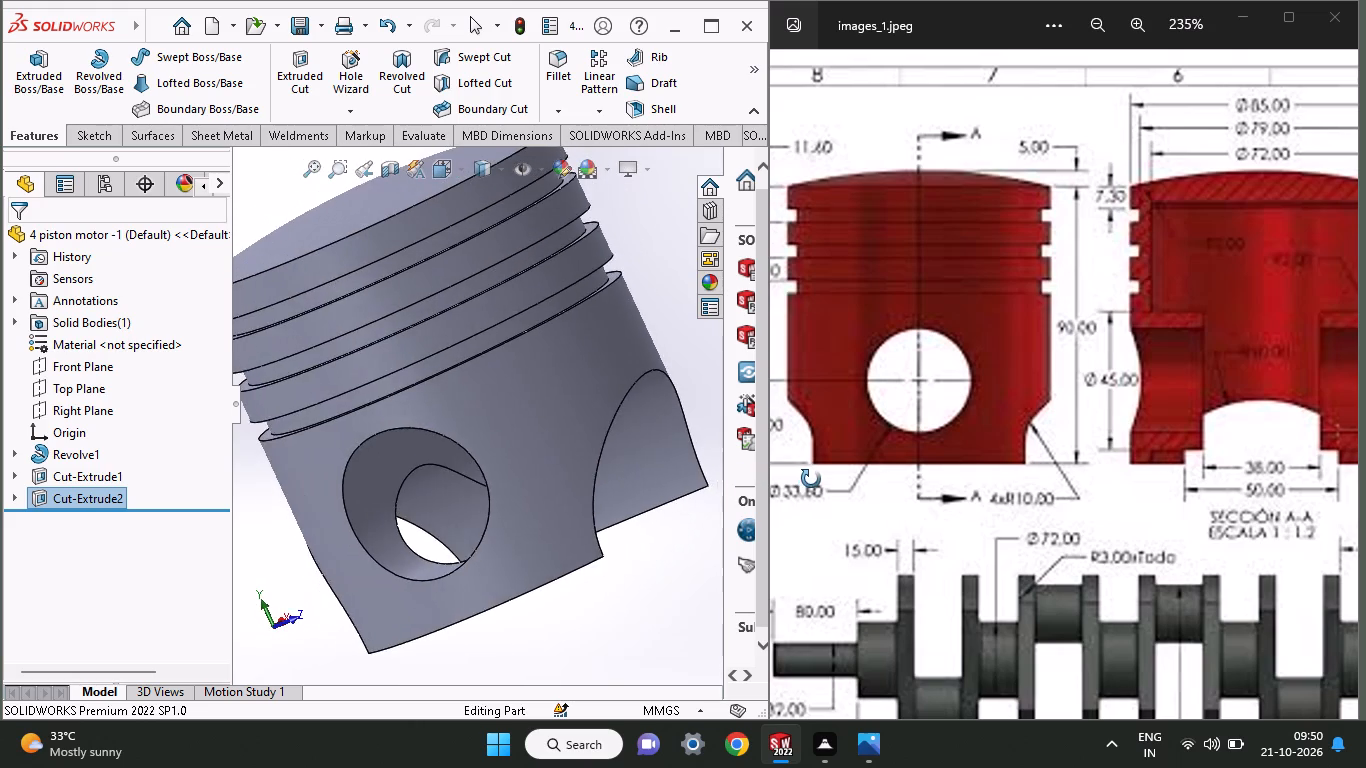
{"action": "middle_click_drag", "start_coordinate": [811, 479], "coordinate": [702, 598]}
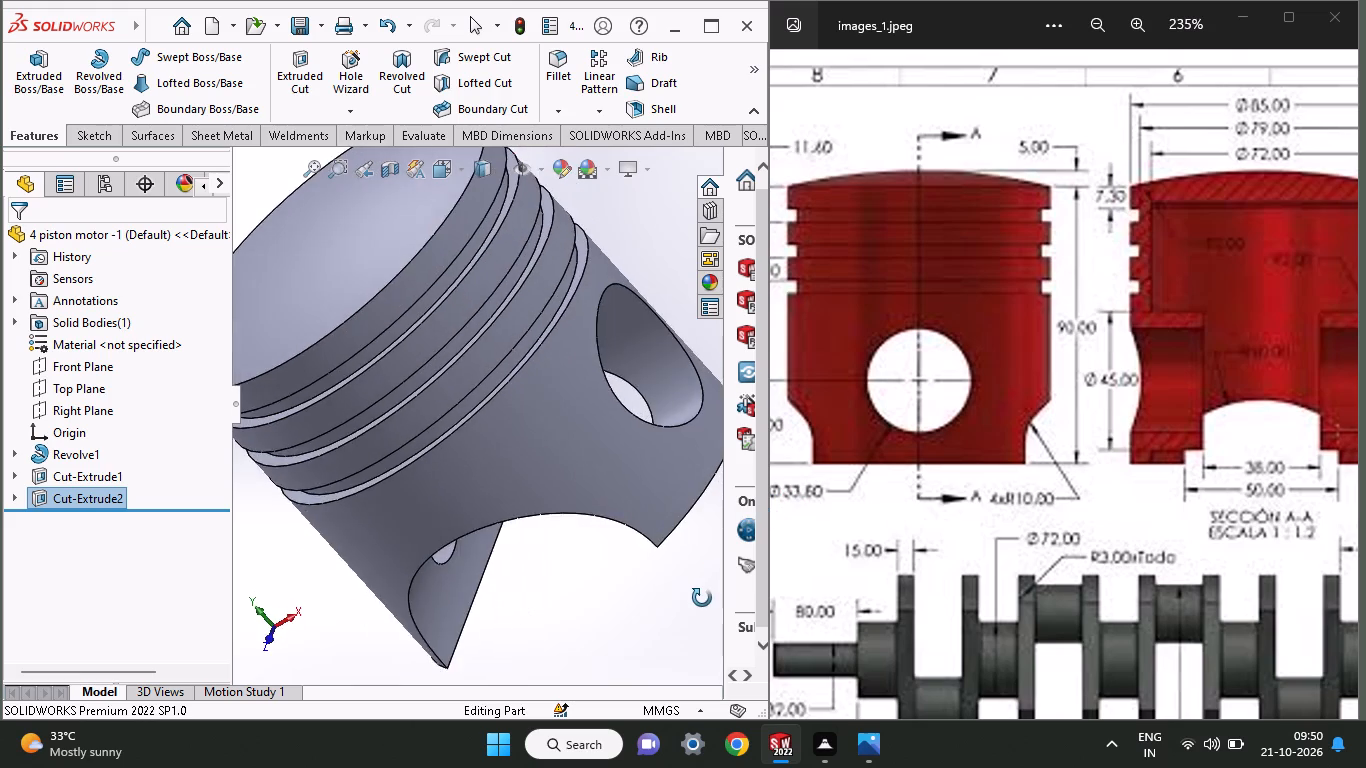
{"action": "middle_click_drag", "start_coordinate": [702, 598], "coordinate": [726, 675]}
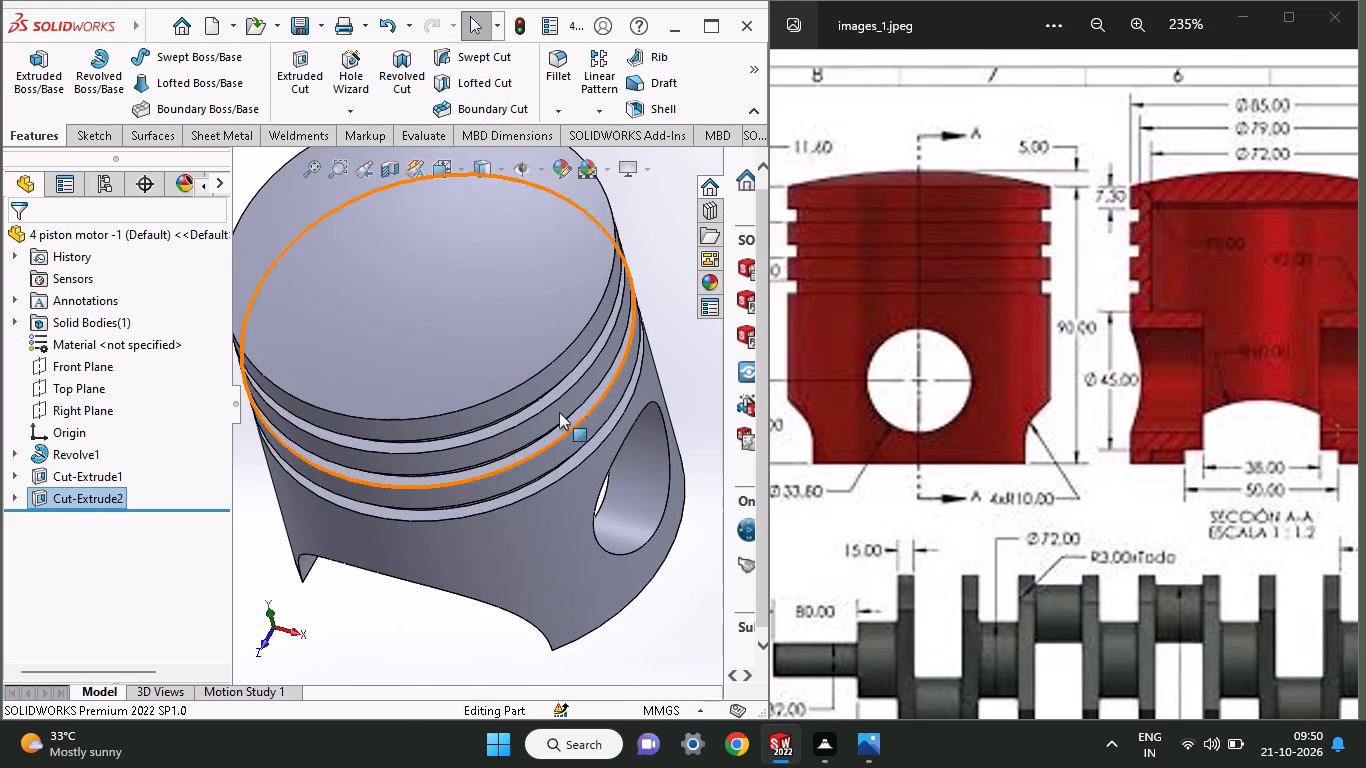
Save the piston part as 4 piston motor -1, replacing the existing file.
{"action": "left_click", "coordinate": [322, 33]}
{"action": "left_click", "coordinate": [324, 70]}
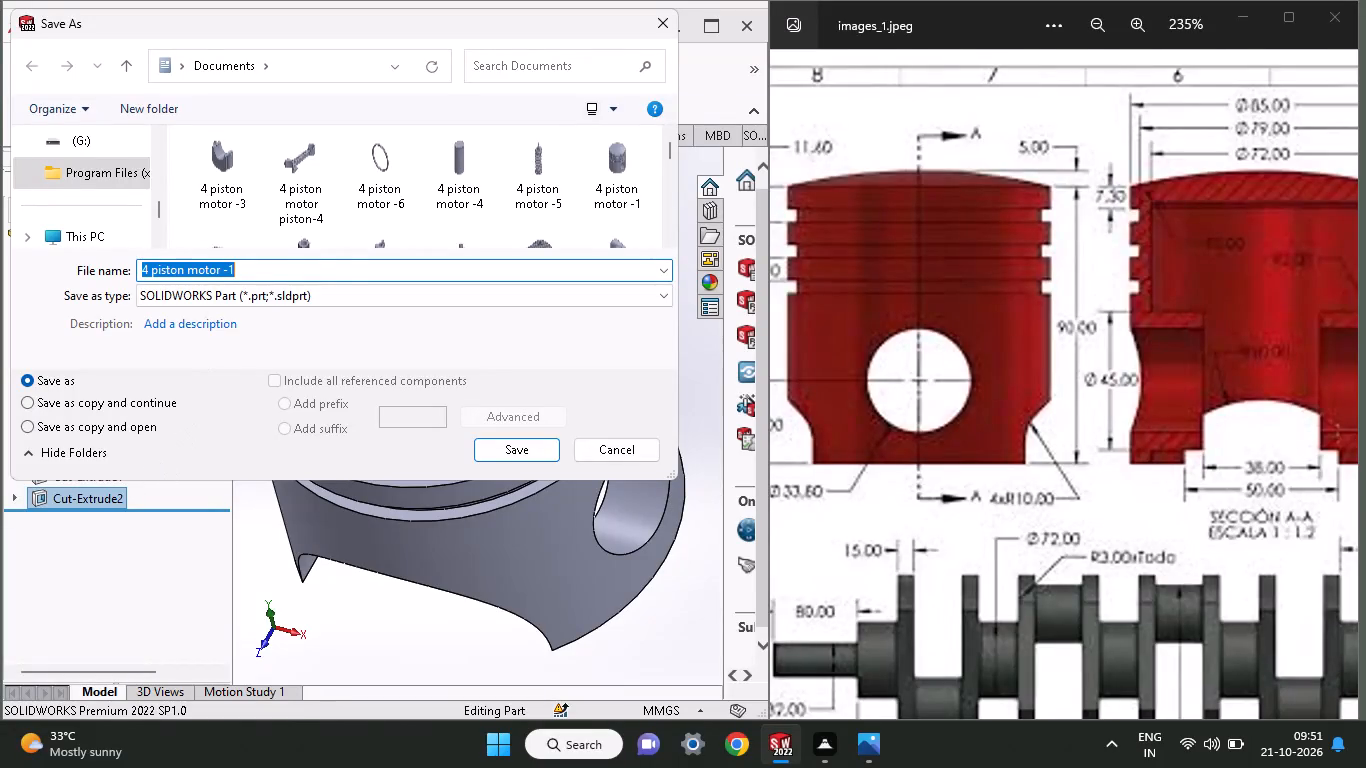
{"action": "left_click", "coordinate": [505, 446]}
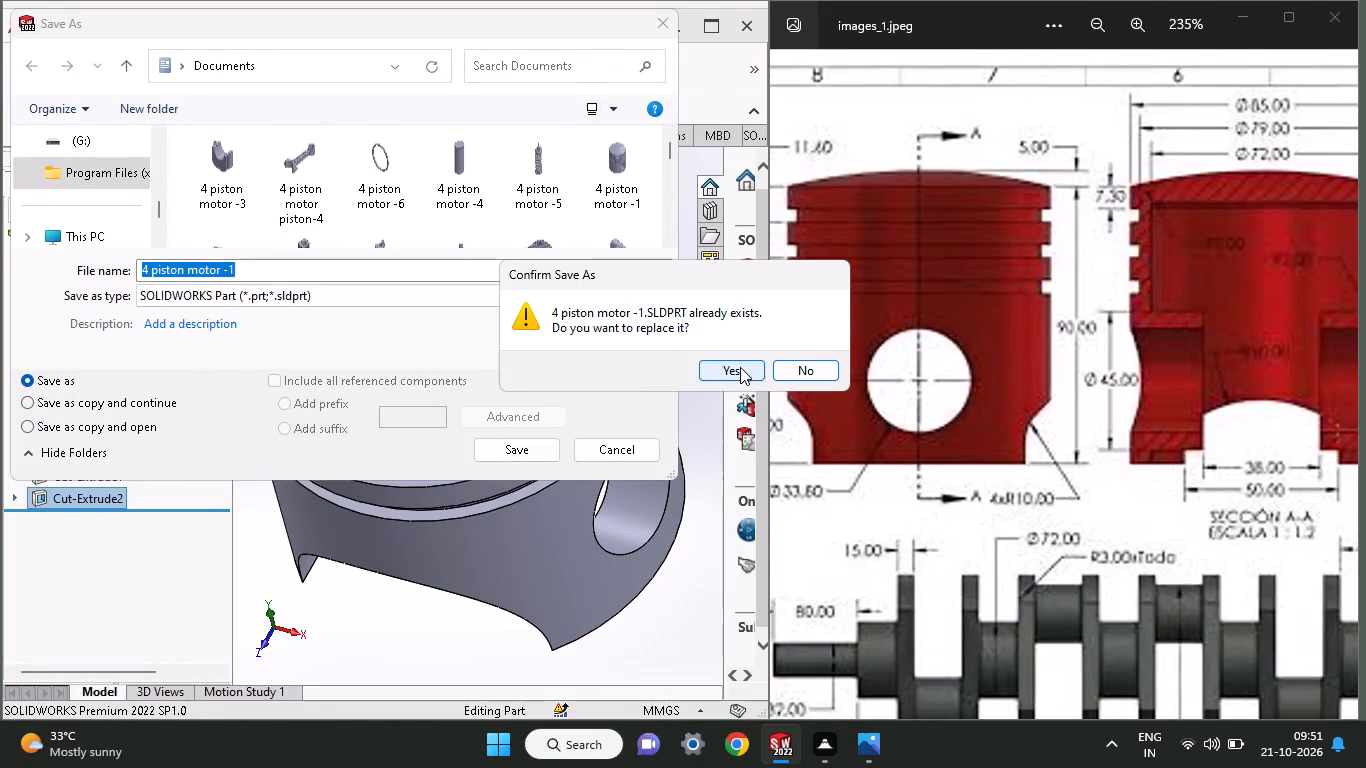
{"action": "left_click", "coordinate": [740, 367]}
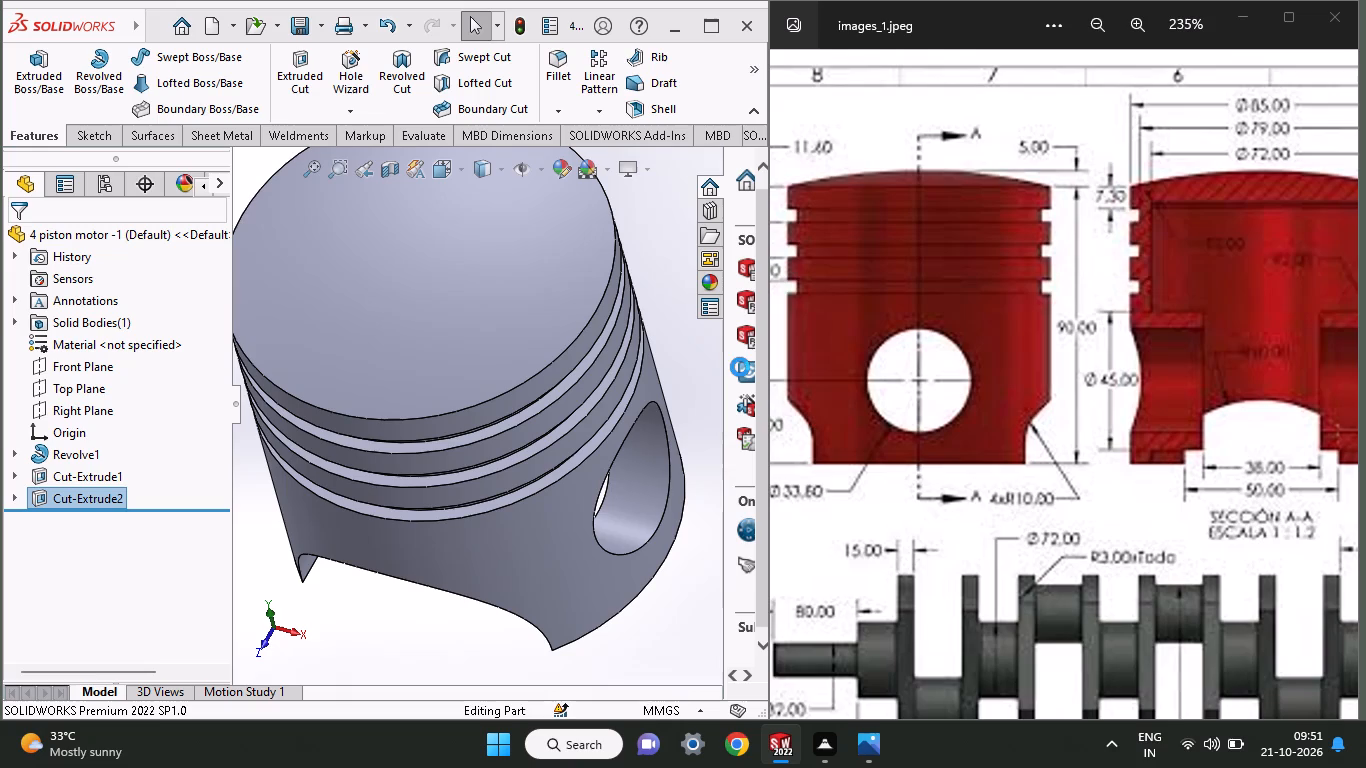
Bring the exploded-free engine assembly view of the reference drawing into sight and create a new assembly document.
{"action": "middle_click_drag", "start_coordinate": [1043, 404], "coordinate": [676, 625]}
{"action": "middle_click_drag", "start_coordinate": [1111, 447], "coordinate": [1097, 455]}
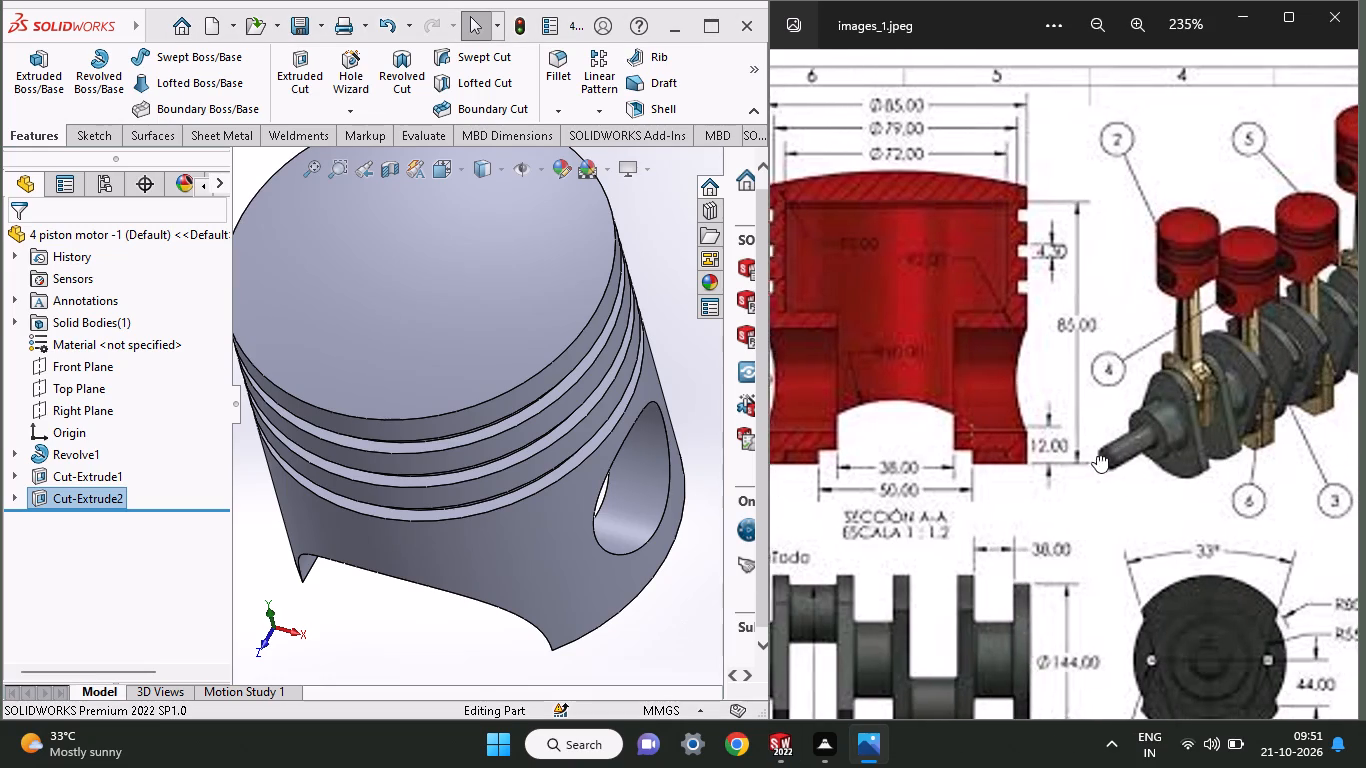
{"action": "middle_click_drag", "start_coordinate": [1097, 455], "coordinate": [888, 599]}
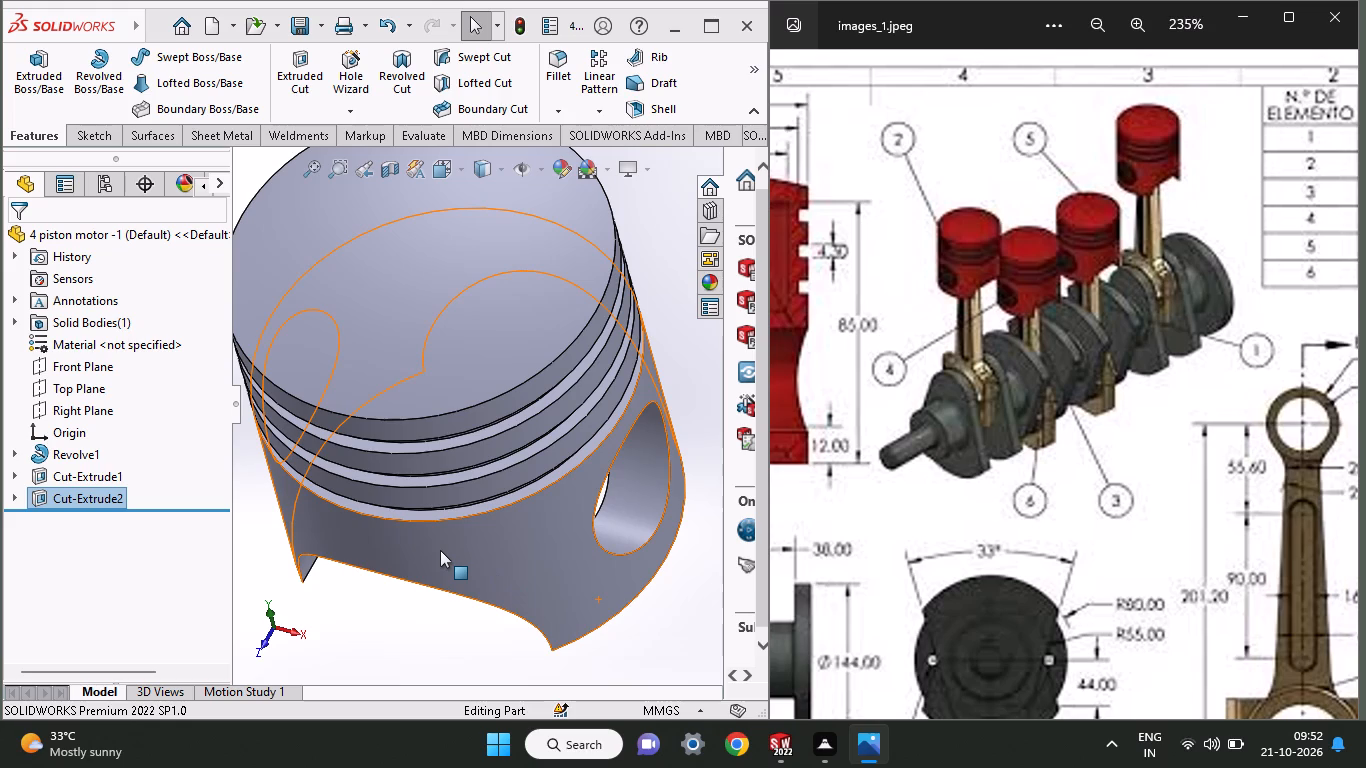
{"action": "left_click", "coordinate": [206, 22]}
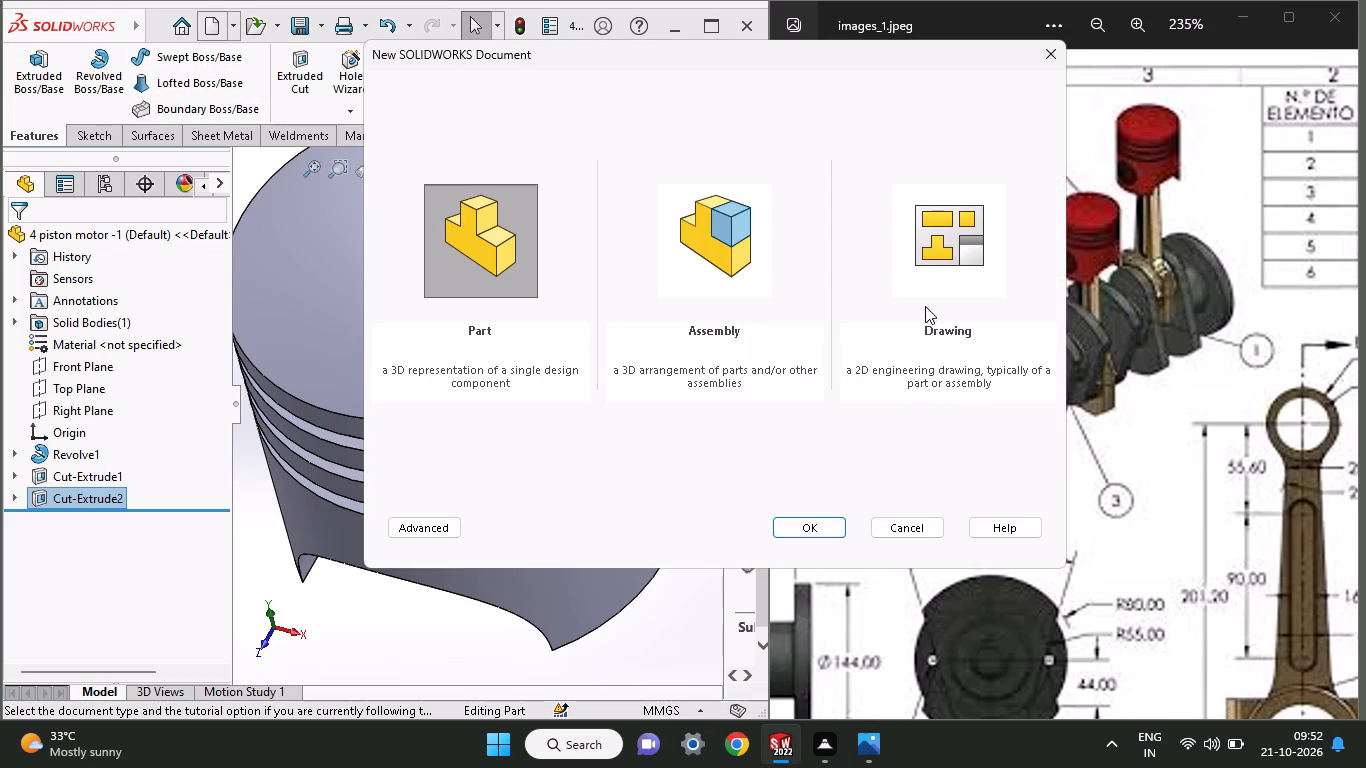
{"action": "left_click", "coordinate": [754, 267]}
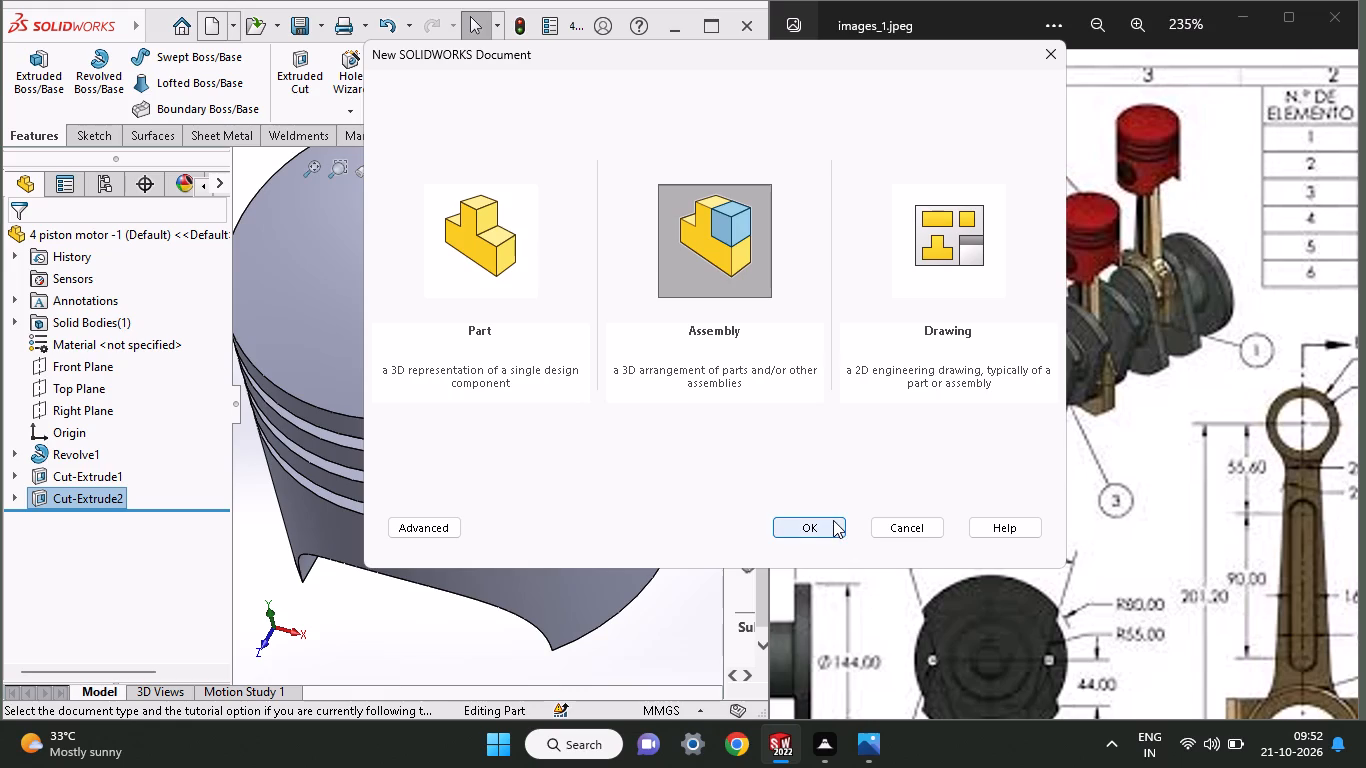
{"action": "left_click", "coordinate": [833, 520]}
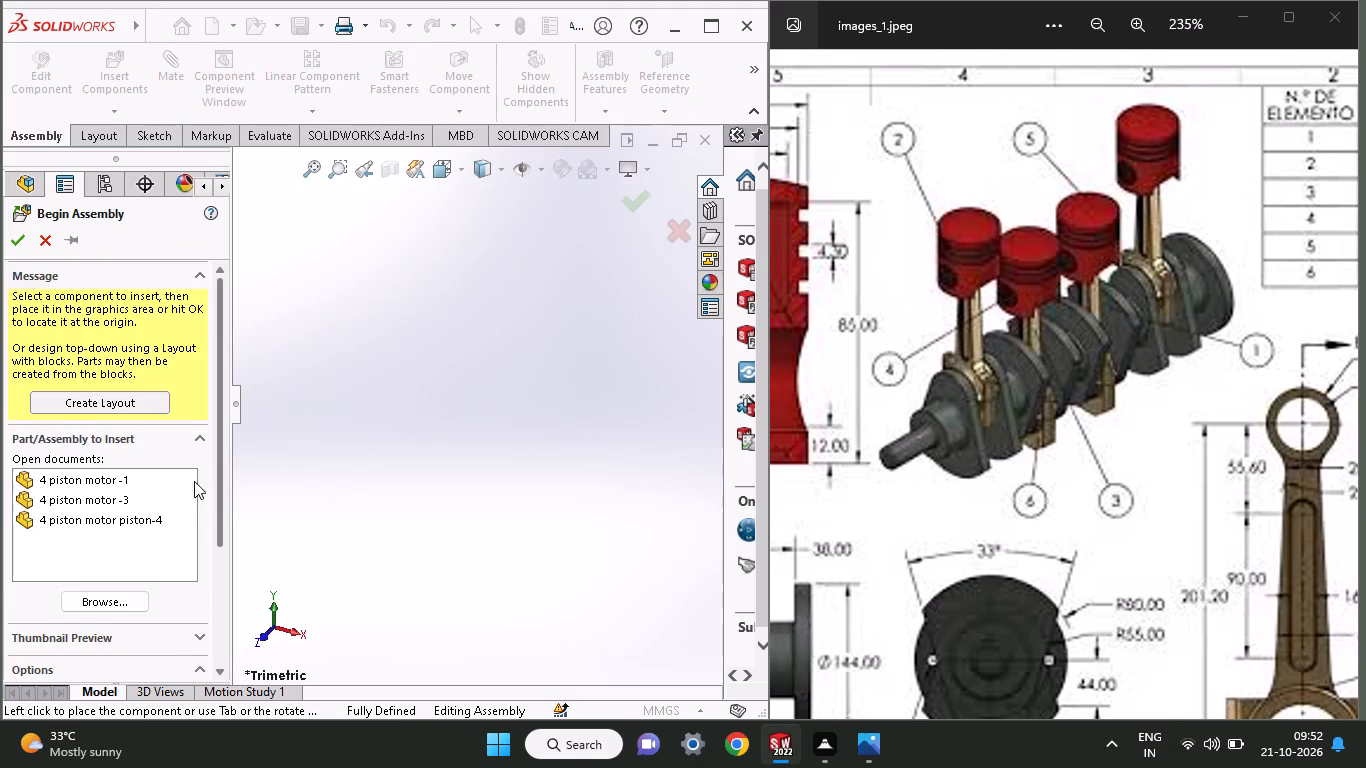
Browse the Documents folder for the engine's component files to insert into the assembly.
{"action": "left_click", "coordinate": [85, 594]}
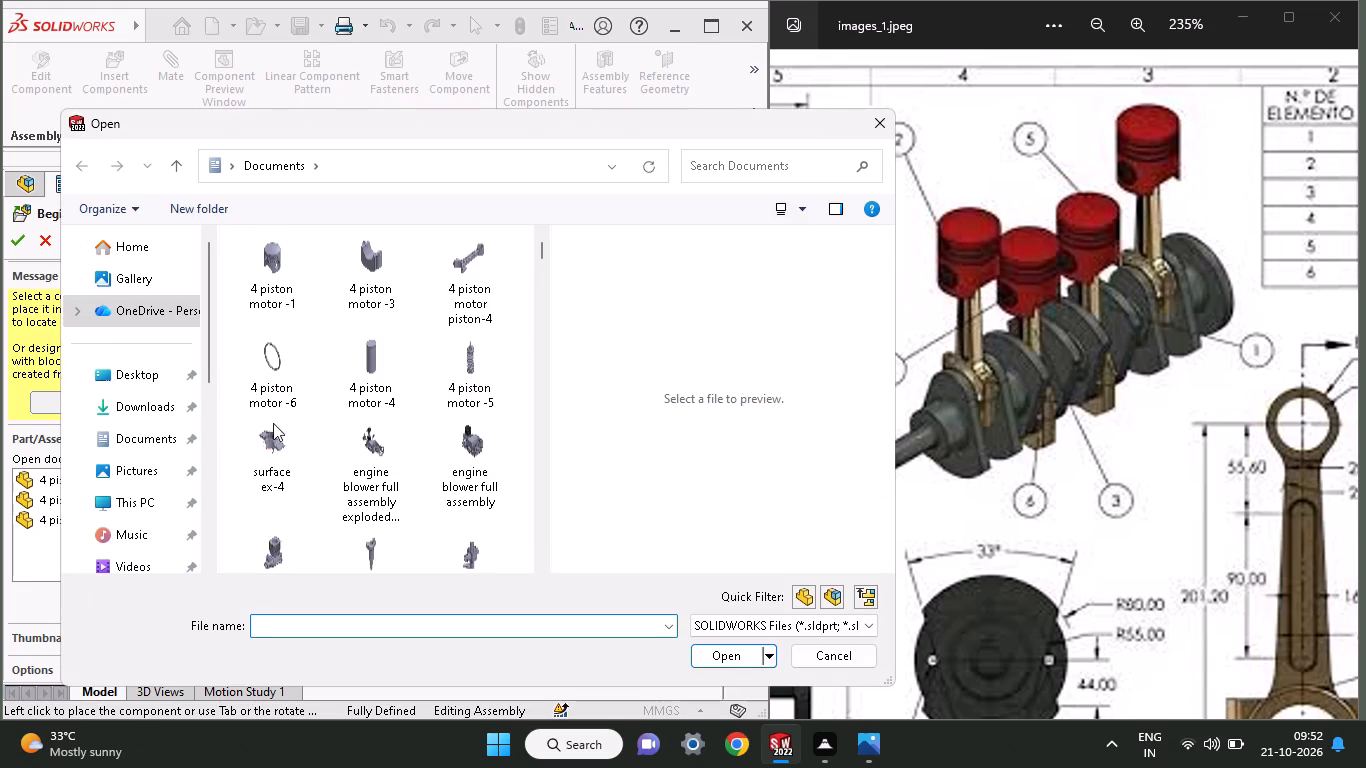
{"action": "left_click_drag", "start_coordinate": [544, 259], "coordinate": [548, 219]}
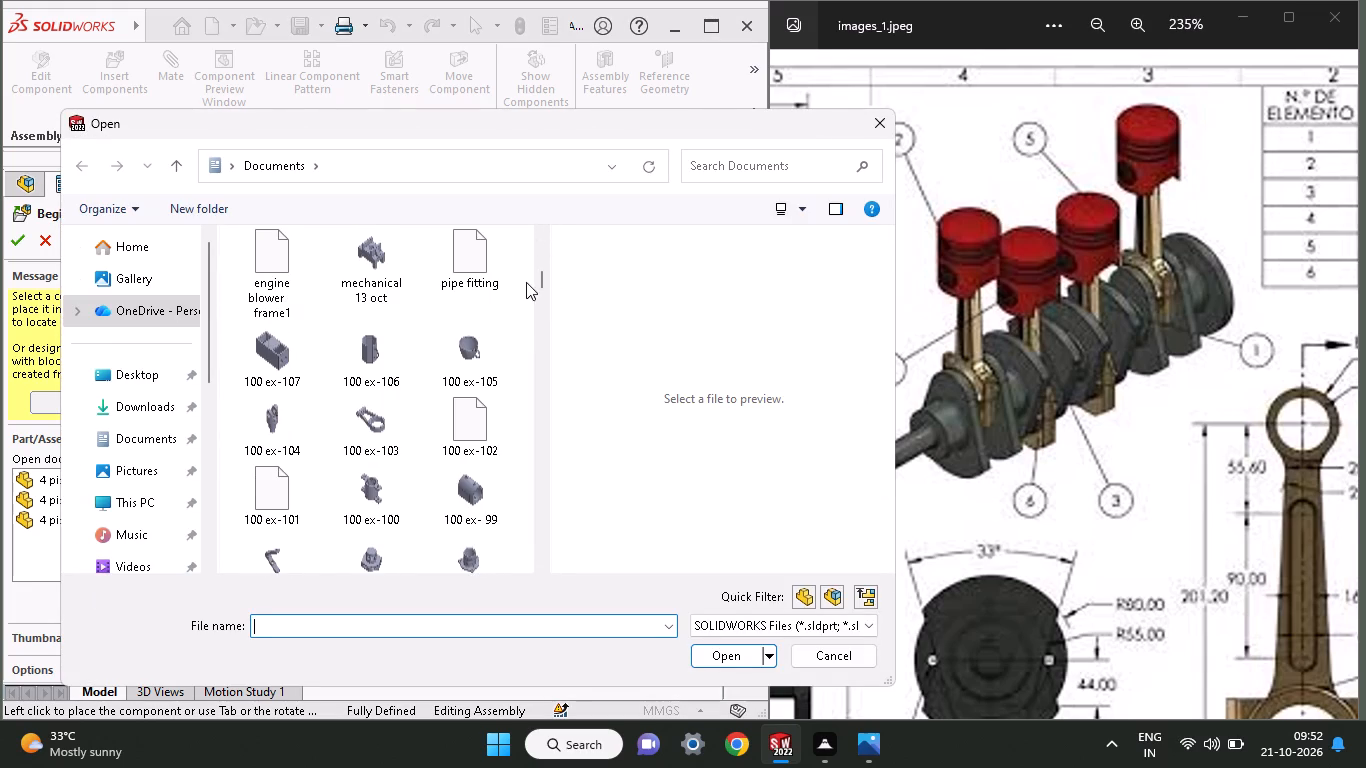
{"action": "left_click_drag", "start_coordinate": [542, 287], "coordinate": [542, 244]}
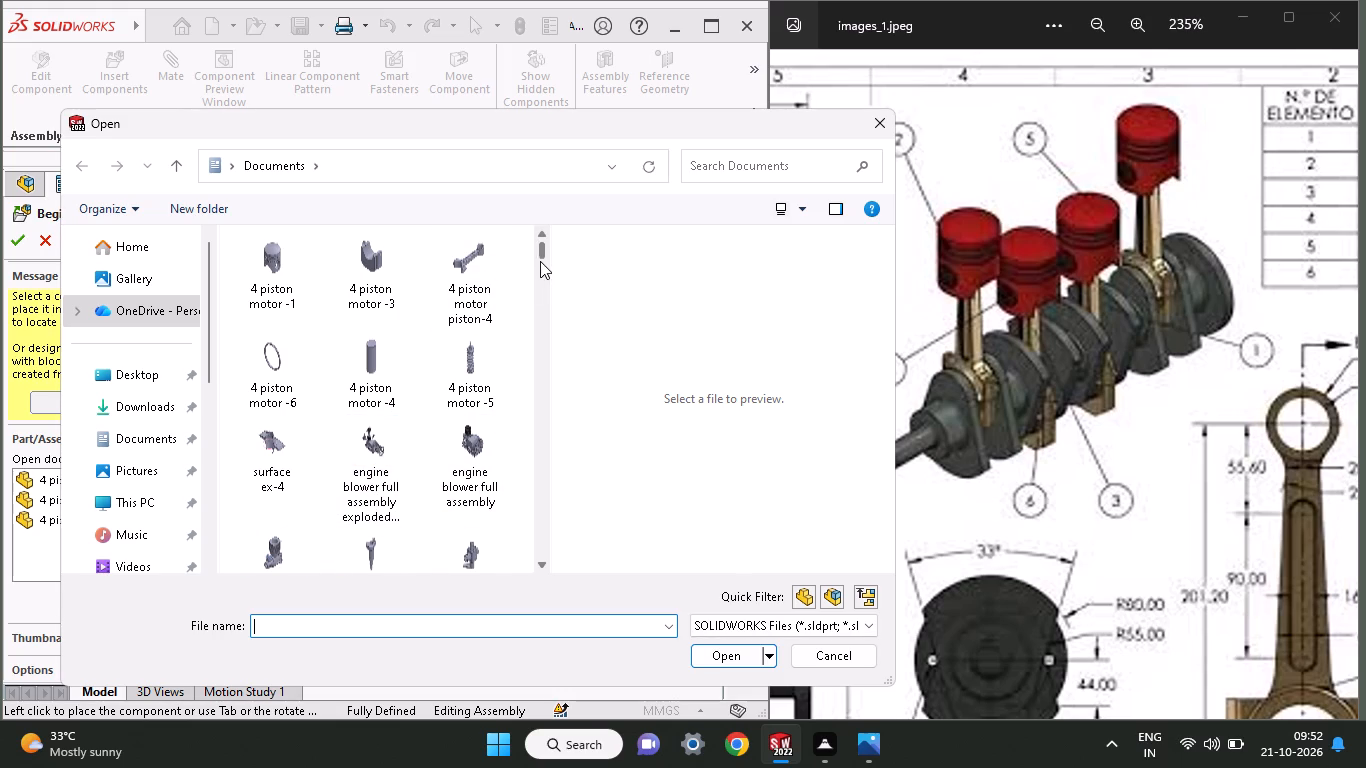
{"action": "left_click_drag", "start_coordinate": [540, 250], "coordinate": [542, 253]}
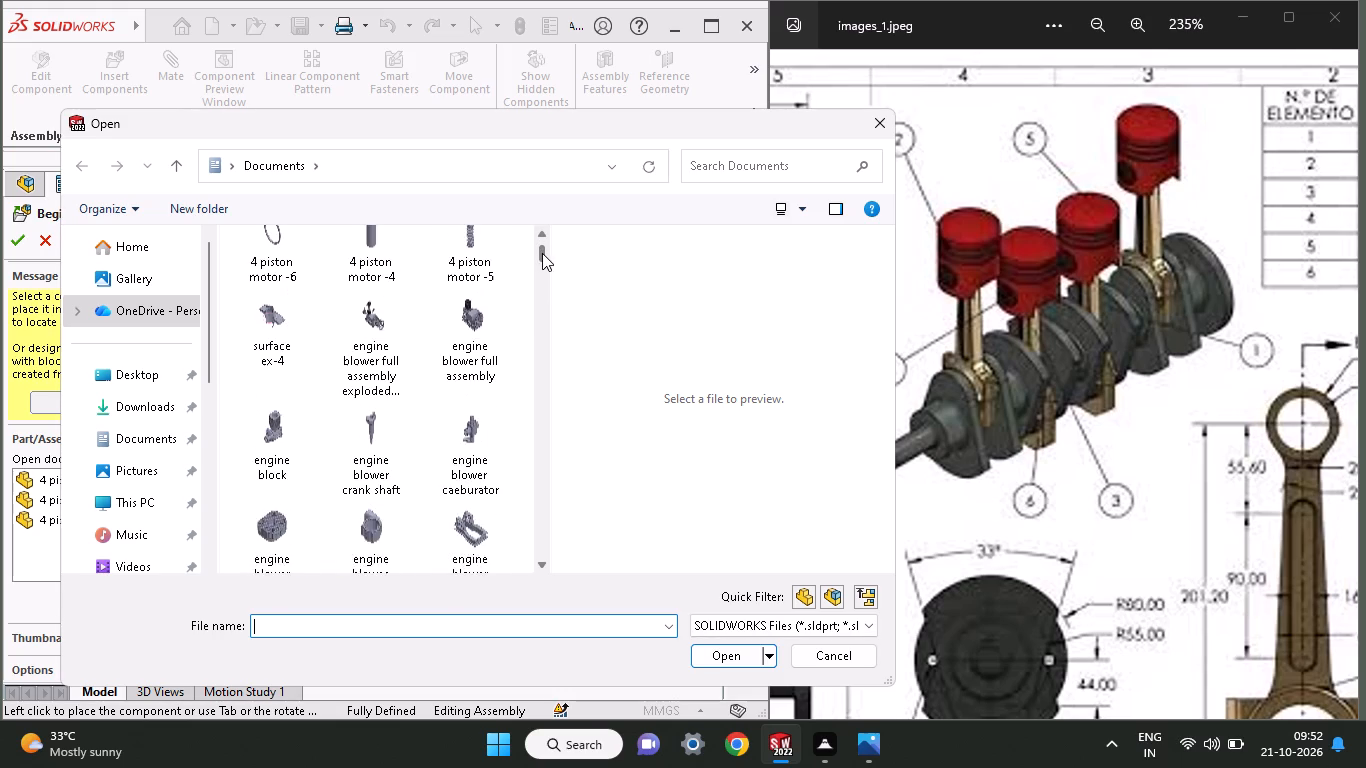
{"action": "left_click_drag", "start_coordinate": [542, 253], "coordinate": [548, 232]}
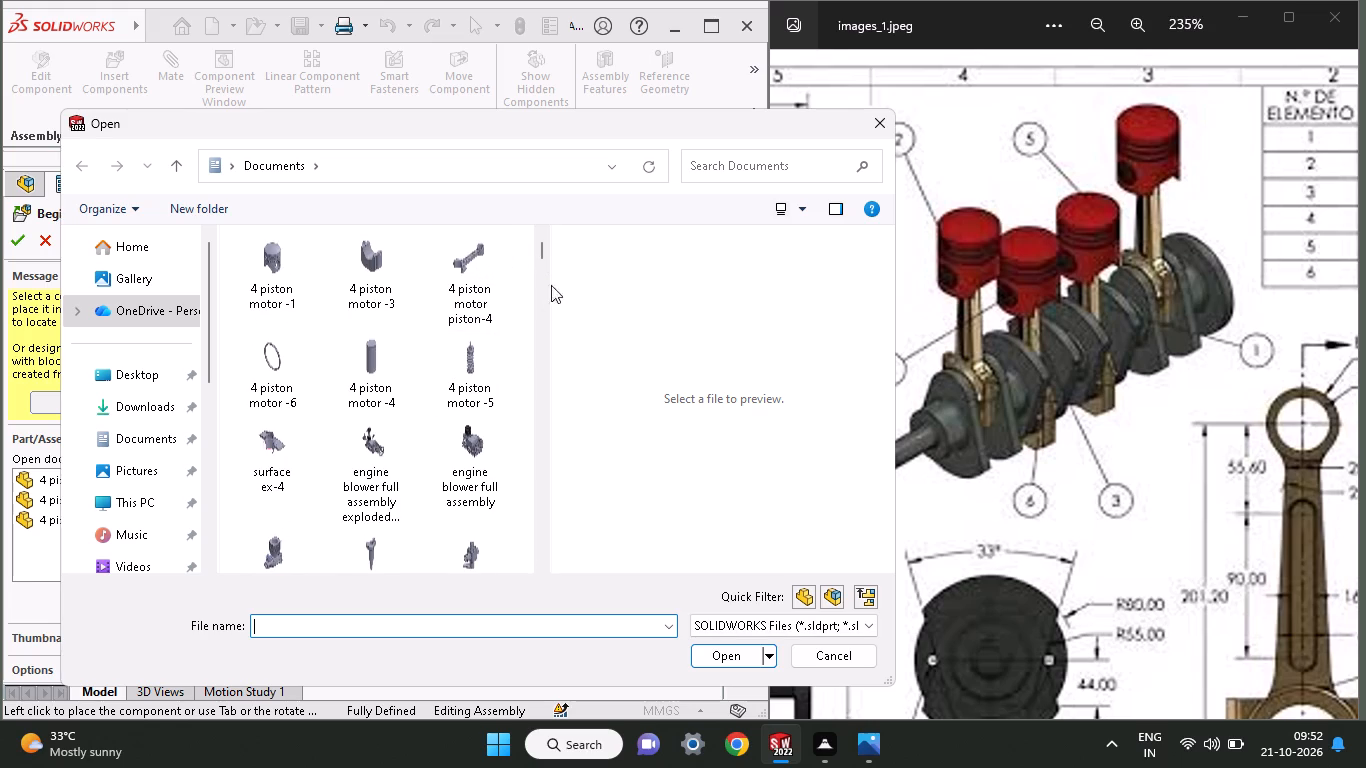
{"action": "left_click_drag", "start_coordinate": [540, 255], "coordinate": [540, 258]}
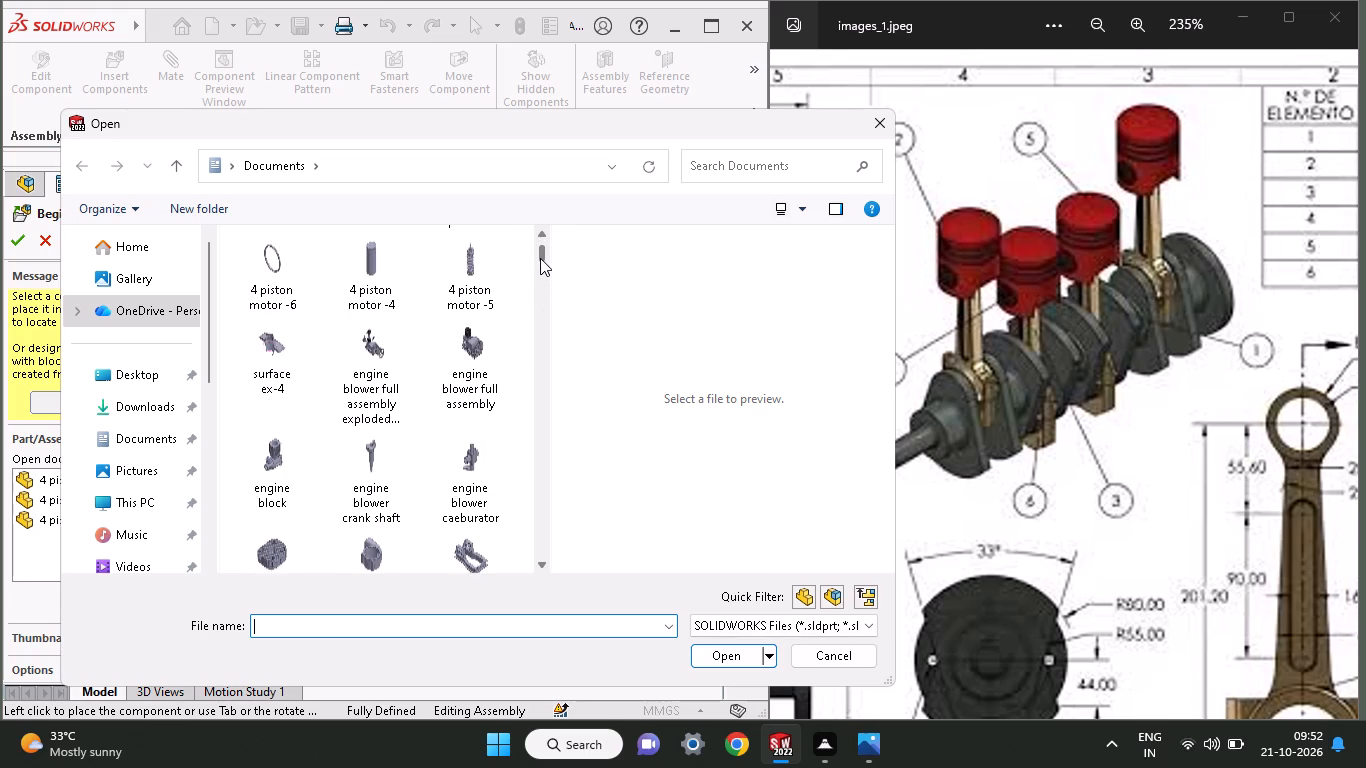
{"action": "left_click_drag", "start_coordinate": [540, 258], "coordinate": [545, 227]}
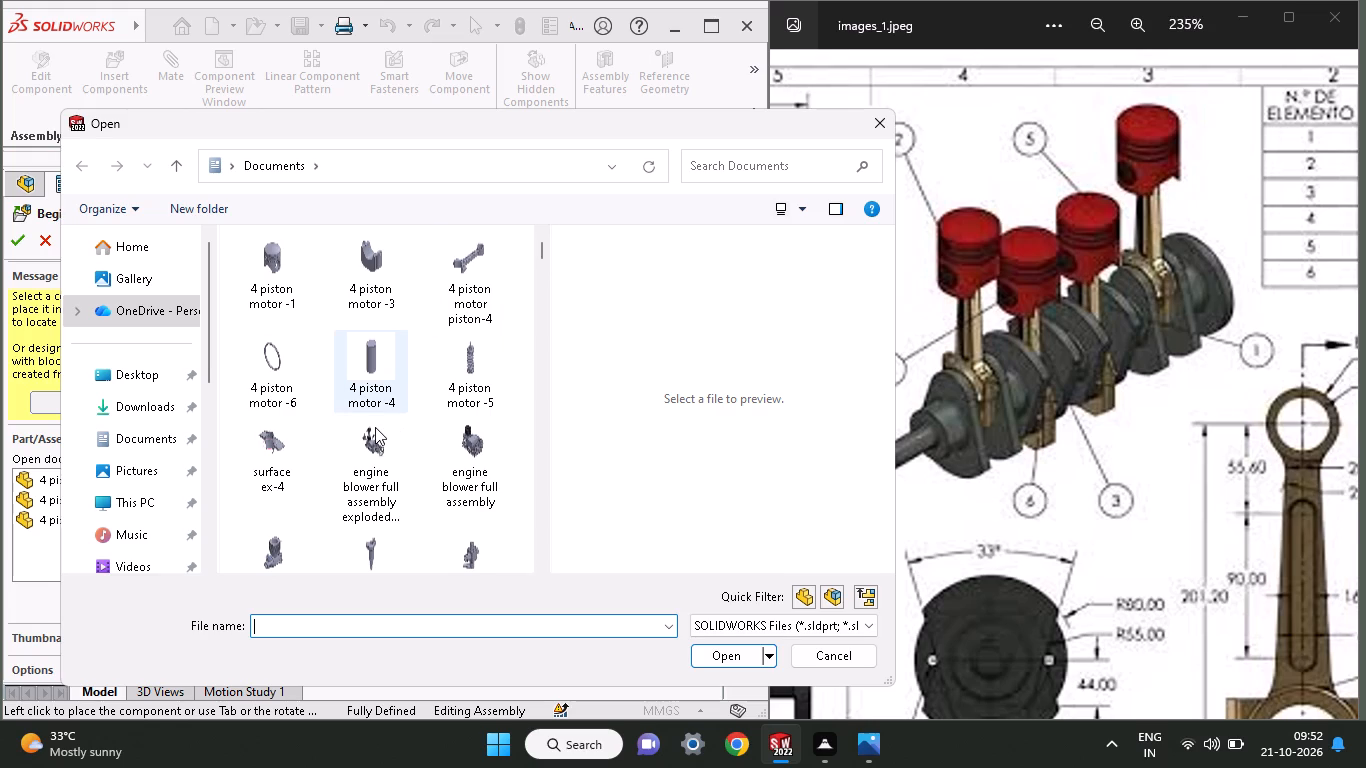
Preview the 4 piston motor part files and neighbouring models to identify the component to insert.
{"action": "left_click", "coordinate": [278, 283]}
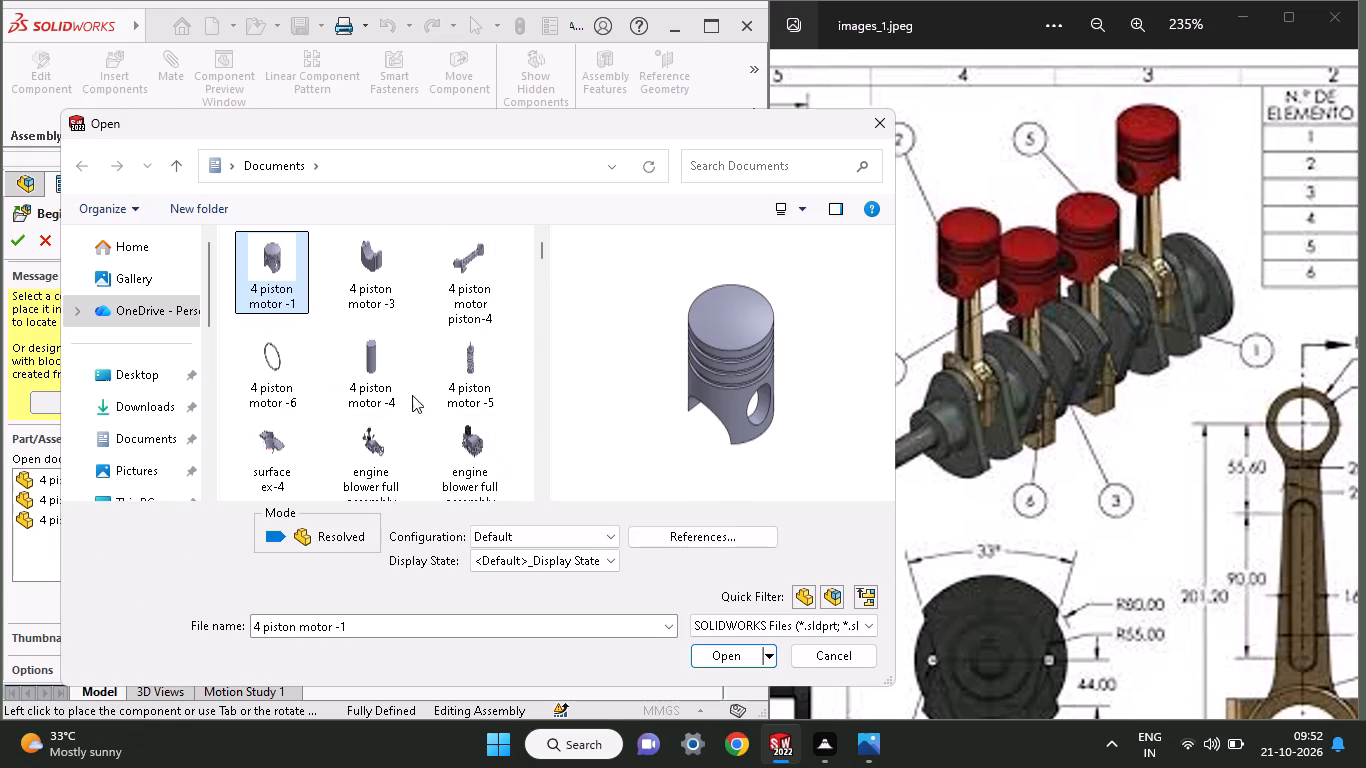
{"action": "left_click", "coordinate": [372, 443]}
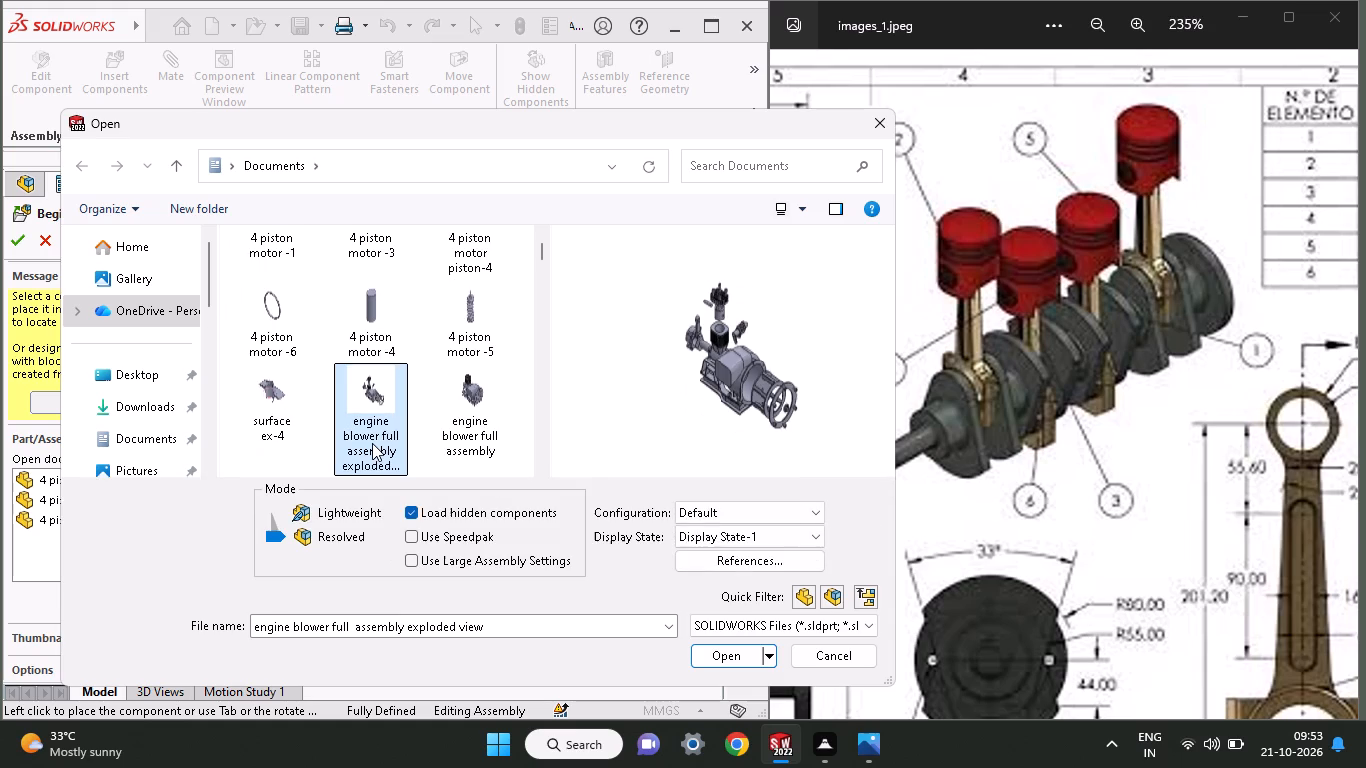
{"action": "left_click", "coordinate": [477, 411]}
{"action": "left_click", "coordinate": [478, 327]}
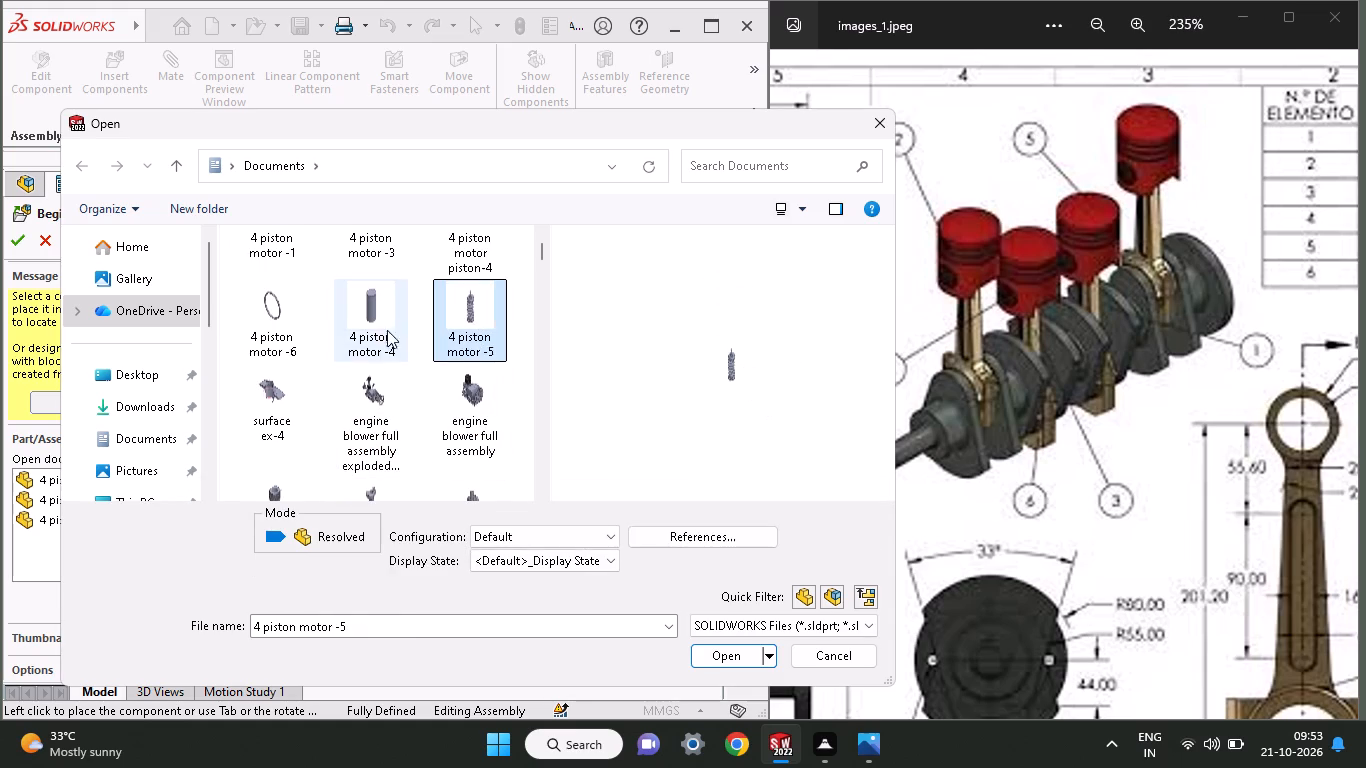
{"action": "left_click", "coordinate": [378, 325]}
{"action": "left_click_drag", "start_coordinate": [538, 258], "coordinate": [544, 241]}
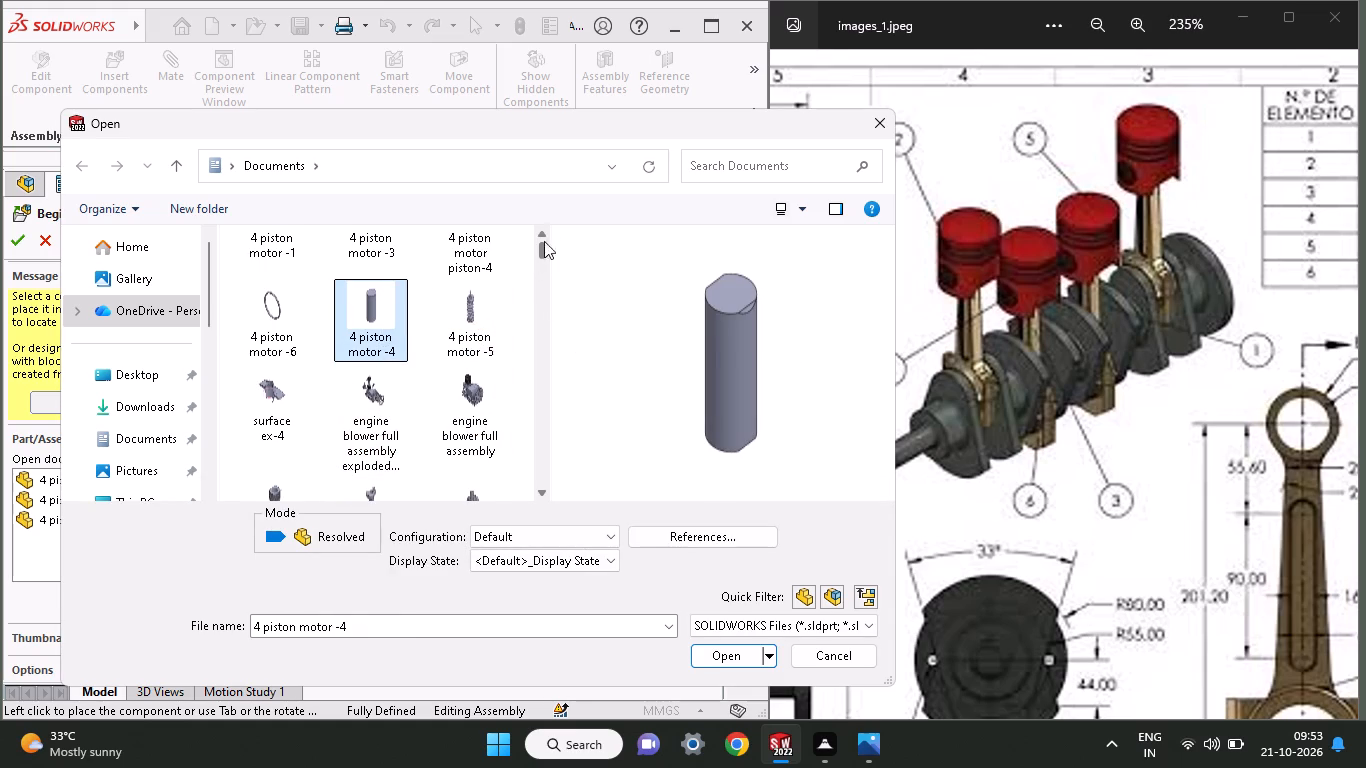
{"action": "left_click_drag", "start_coordinate": [544, 241], "coordinate": [556, 188]}
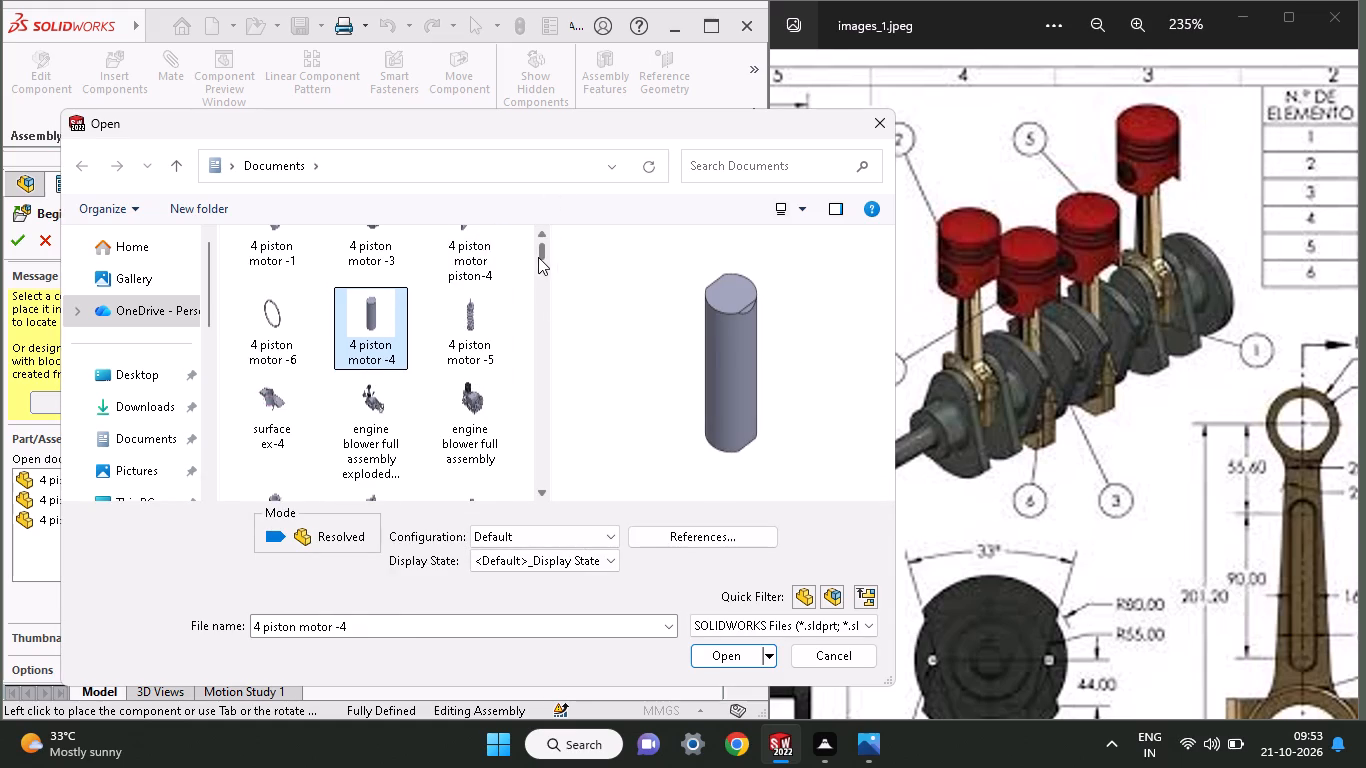
{"action": "left_click_drag", "start_coordinate": [538, 257], "coordinate": [553, 223]}
{"action": "left_click", "coordinate": [488, 271]}
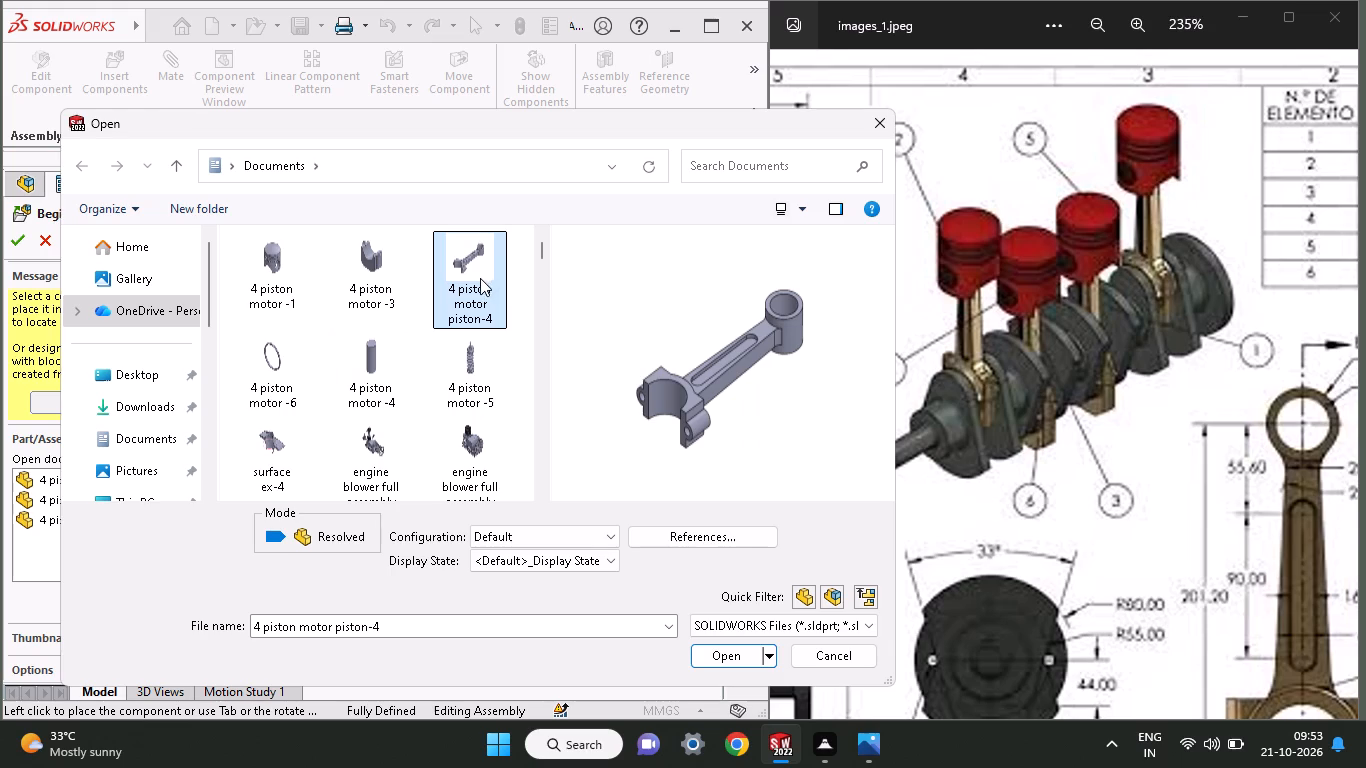
{"action": "left_click", "coordinate": [368, 291]}
{"action": "left_click", "coordinate": [263, 453]}
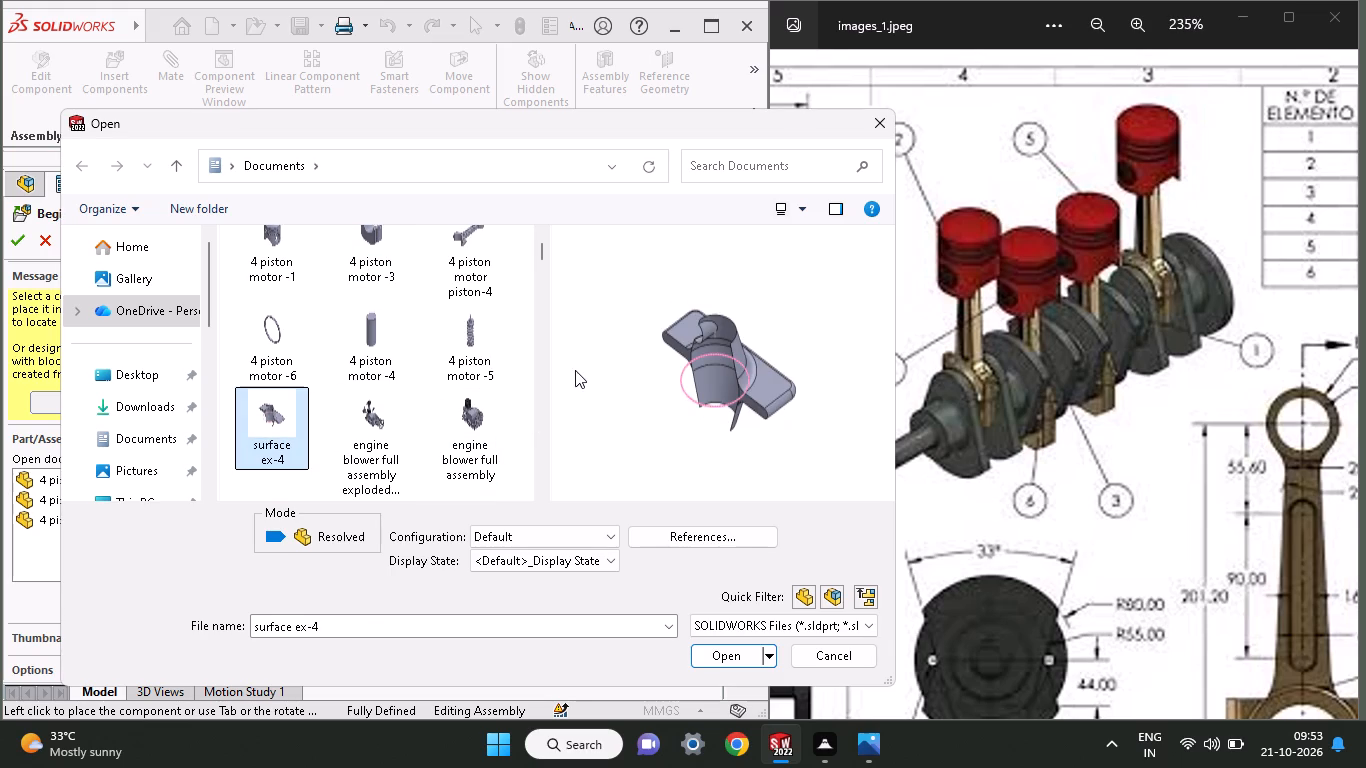
{"action": "left_click_drag", "start_coordinate": [538, 241], "coordinate": [537, 290]}
{"action": "left_click_drag", "start_coordinate": [538, 252], "coordinate": [539, 271]}
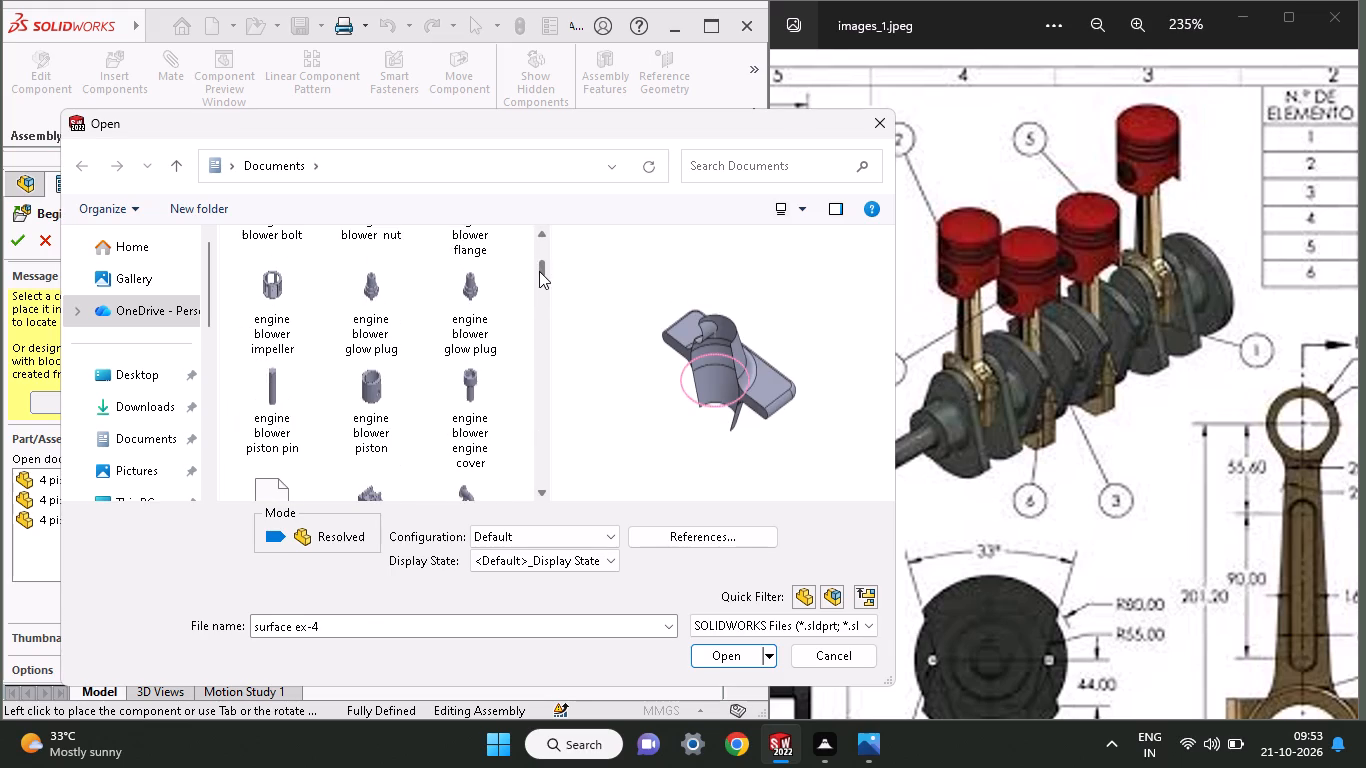
{"action": "left_click_drag", "start_coordinate": [539, 271], "coordinate": [546, 250]}
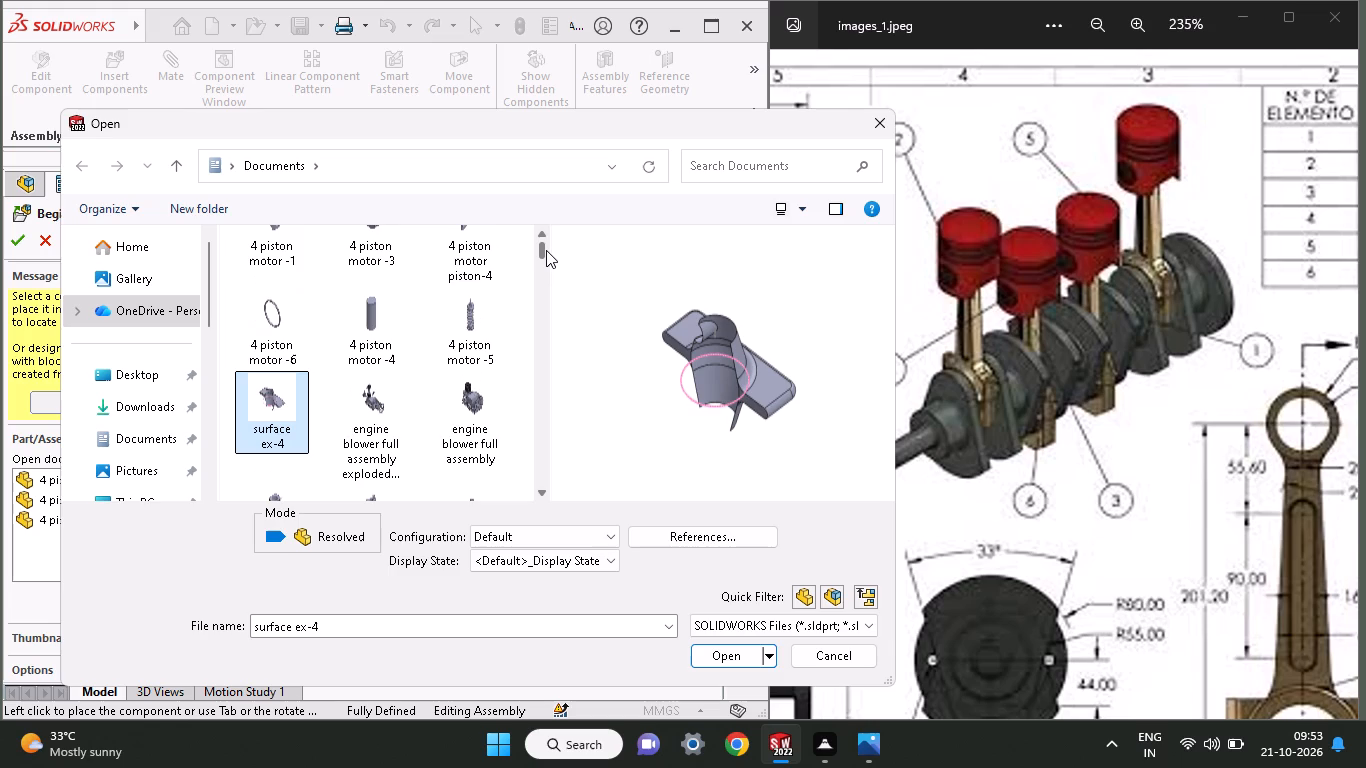
{"action": "left_click_drag", "start_coordinate": [546, 250], "coordinate": [550, 234]}
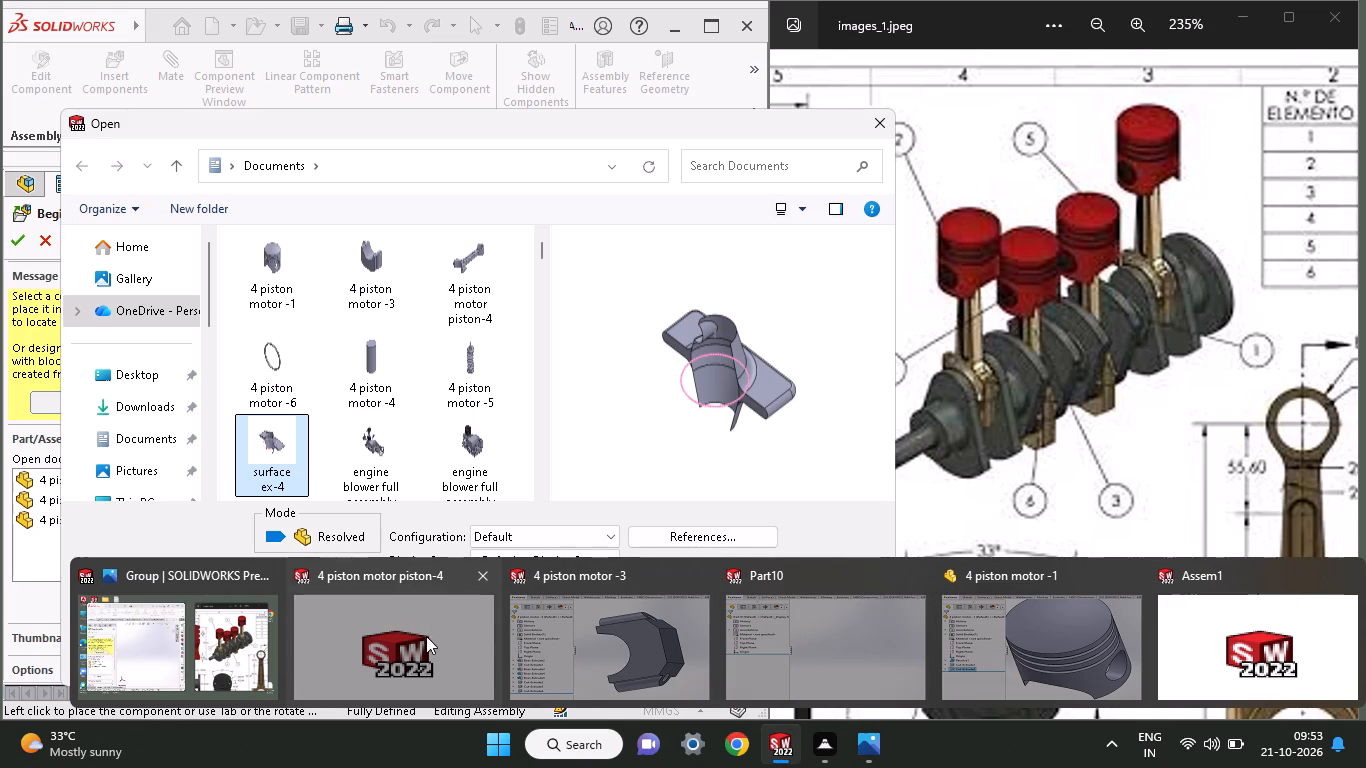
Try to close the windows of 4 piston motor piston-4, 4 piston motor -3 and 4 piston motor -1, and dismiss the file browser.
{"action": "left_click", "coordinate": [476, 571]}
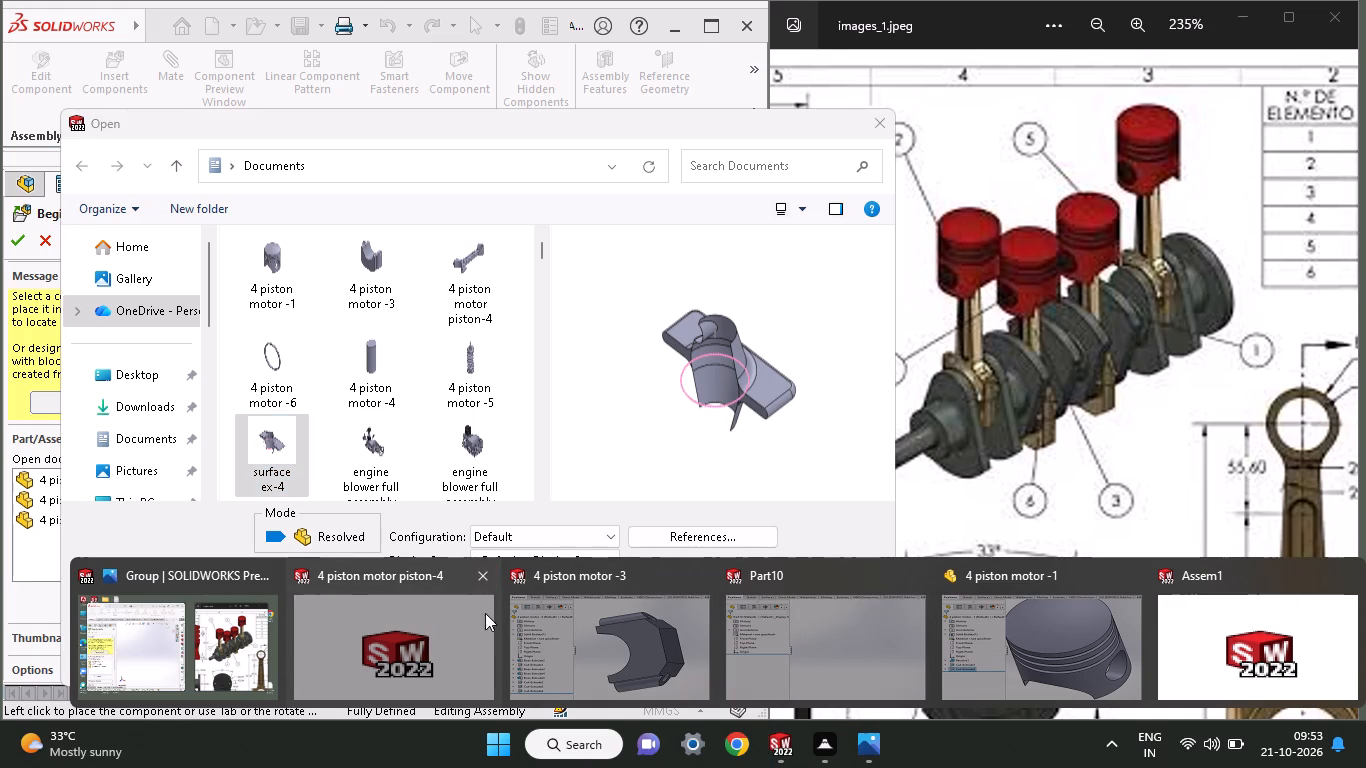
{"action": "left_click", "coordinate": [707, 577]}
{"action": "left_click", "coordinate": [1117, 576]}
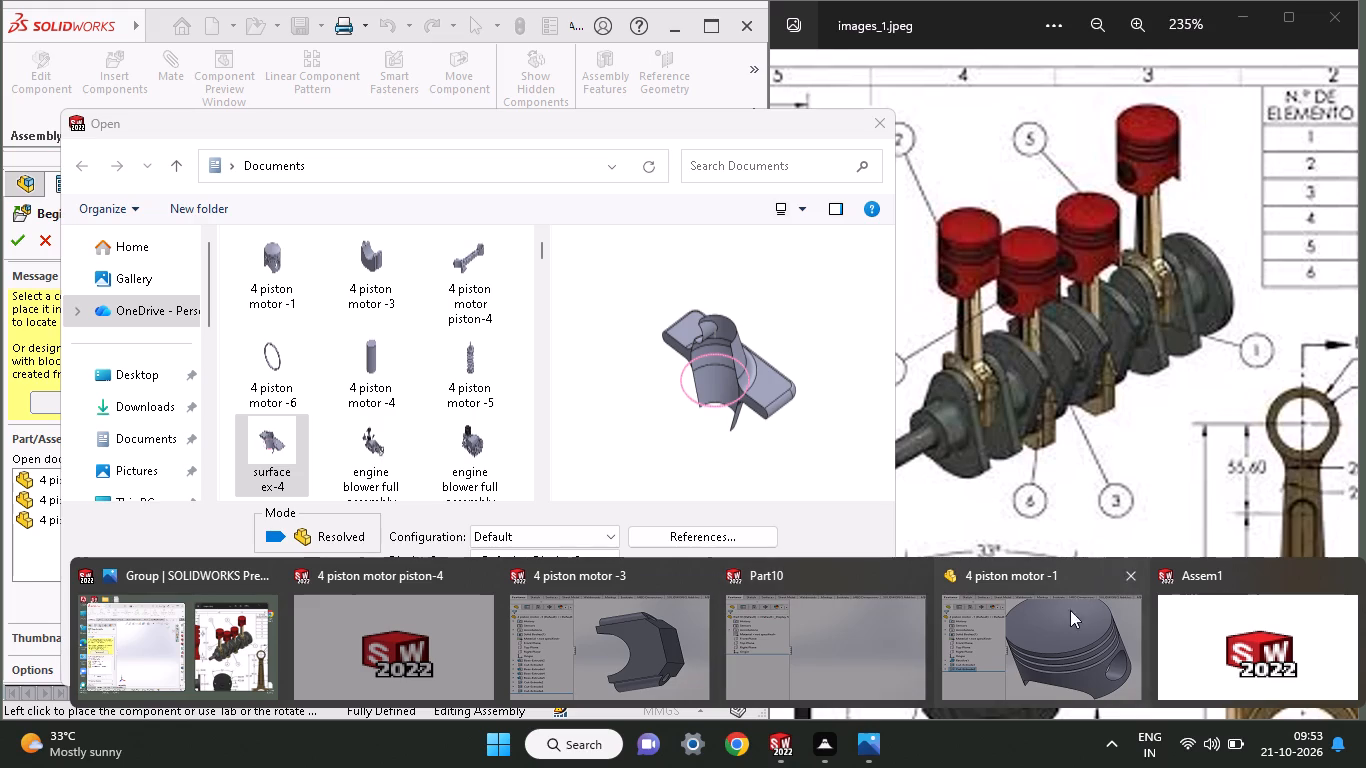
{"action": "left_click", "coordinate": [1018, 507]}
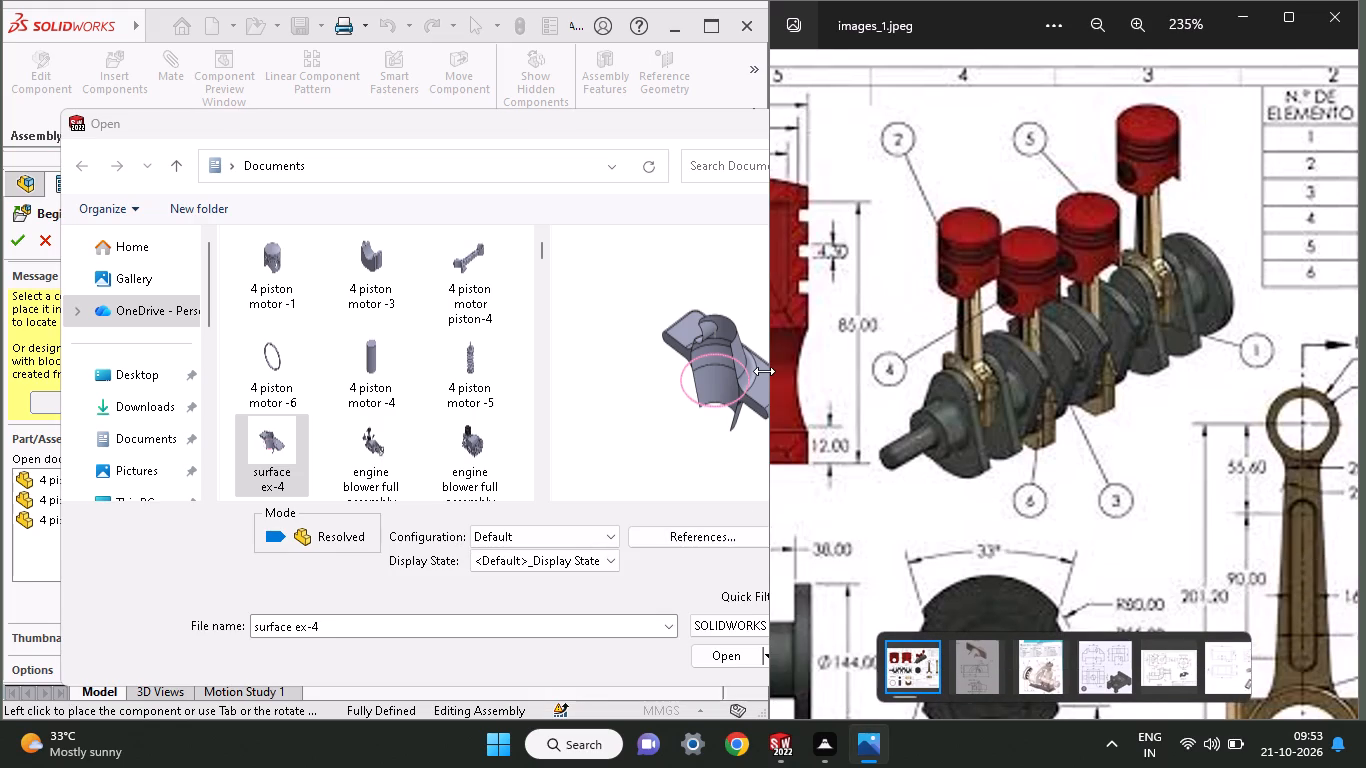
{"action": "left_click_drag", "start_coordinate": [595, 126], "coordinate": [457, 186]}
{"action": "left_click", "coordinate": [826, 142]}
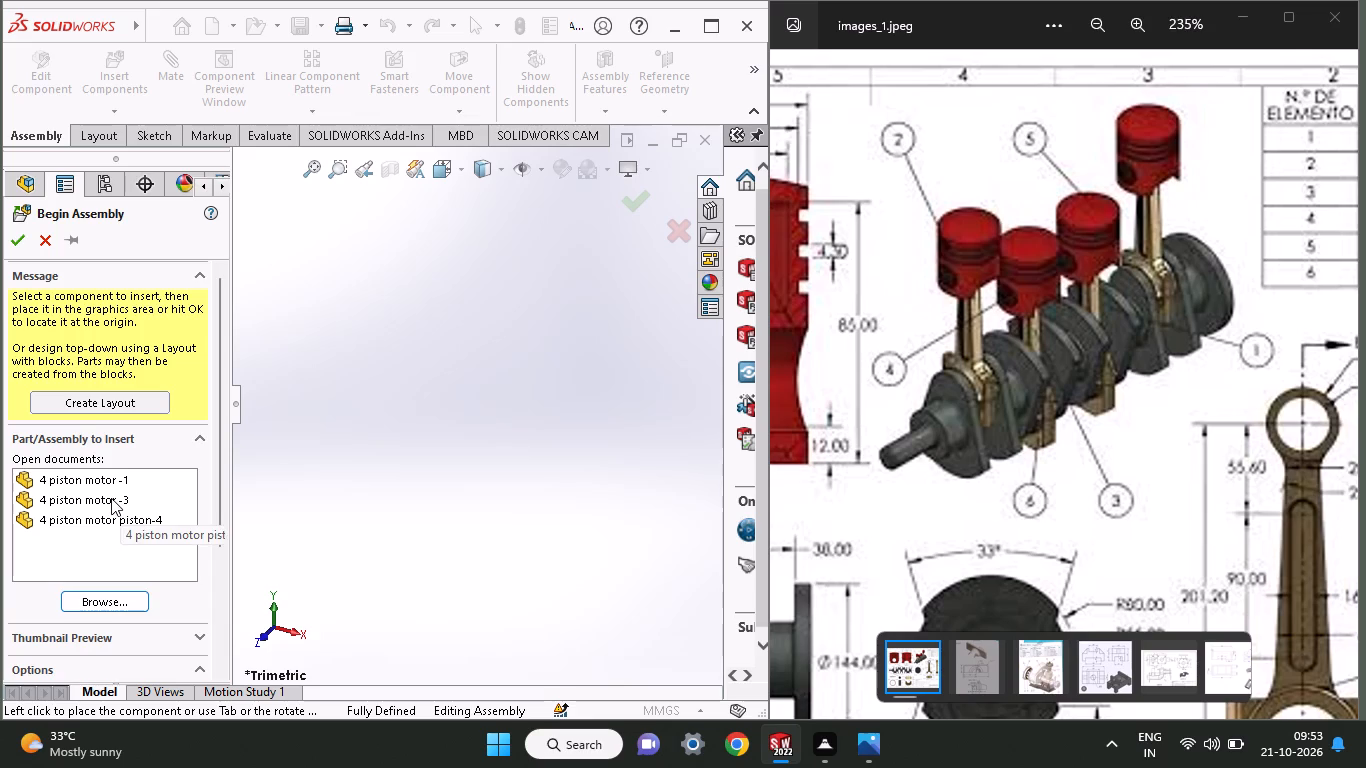
Browse the Documents folder for a component to insert, showing its files as extra large icons with the preview pane hidden.
{"action": "left_click", "coordinate": [124, 598]}
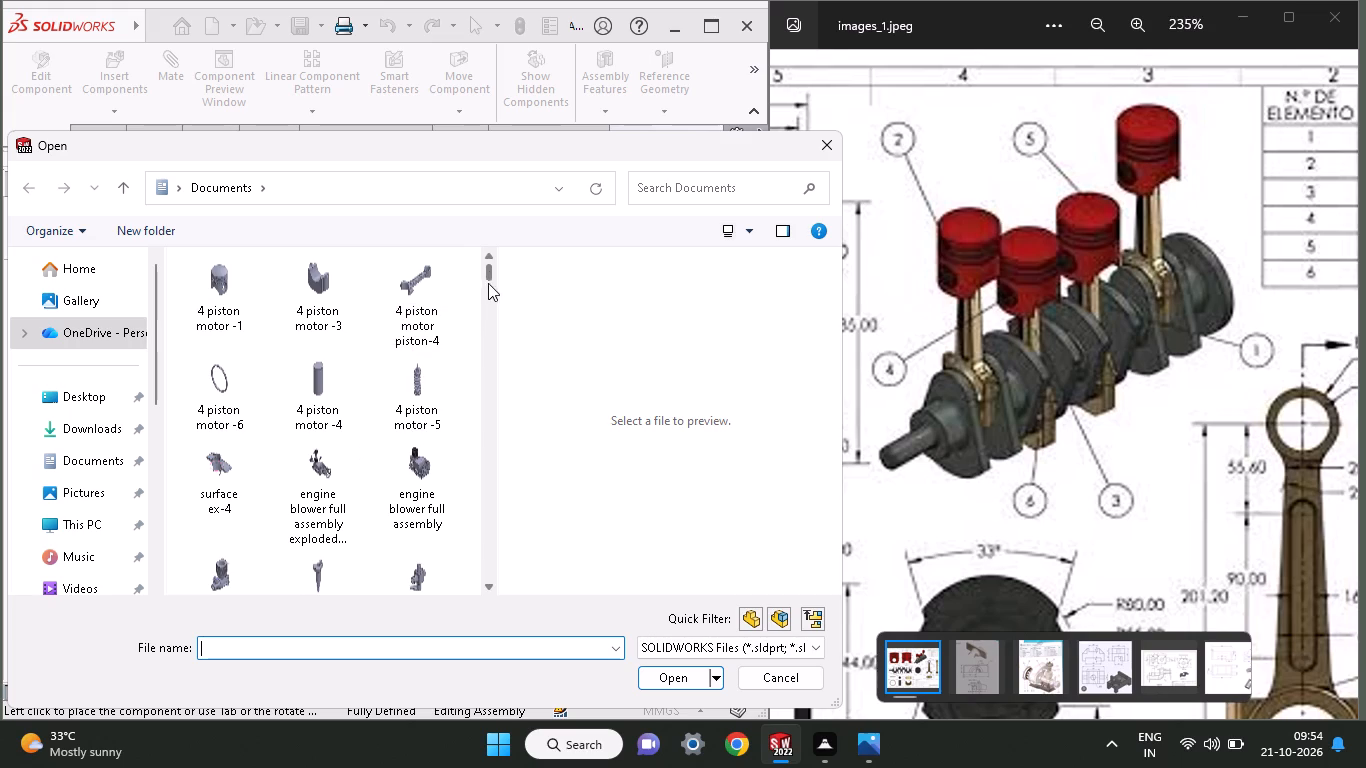
{"action": "left_click_drag", "start_coordinate": [489, 271], "coordinate": [491, 287]}
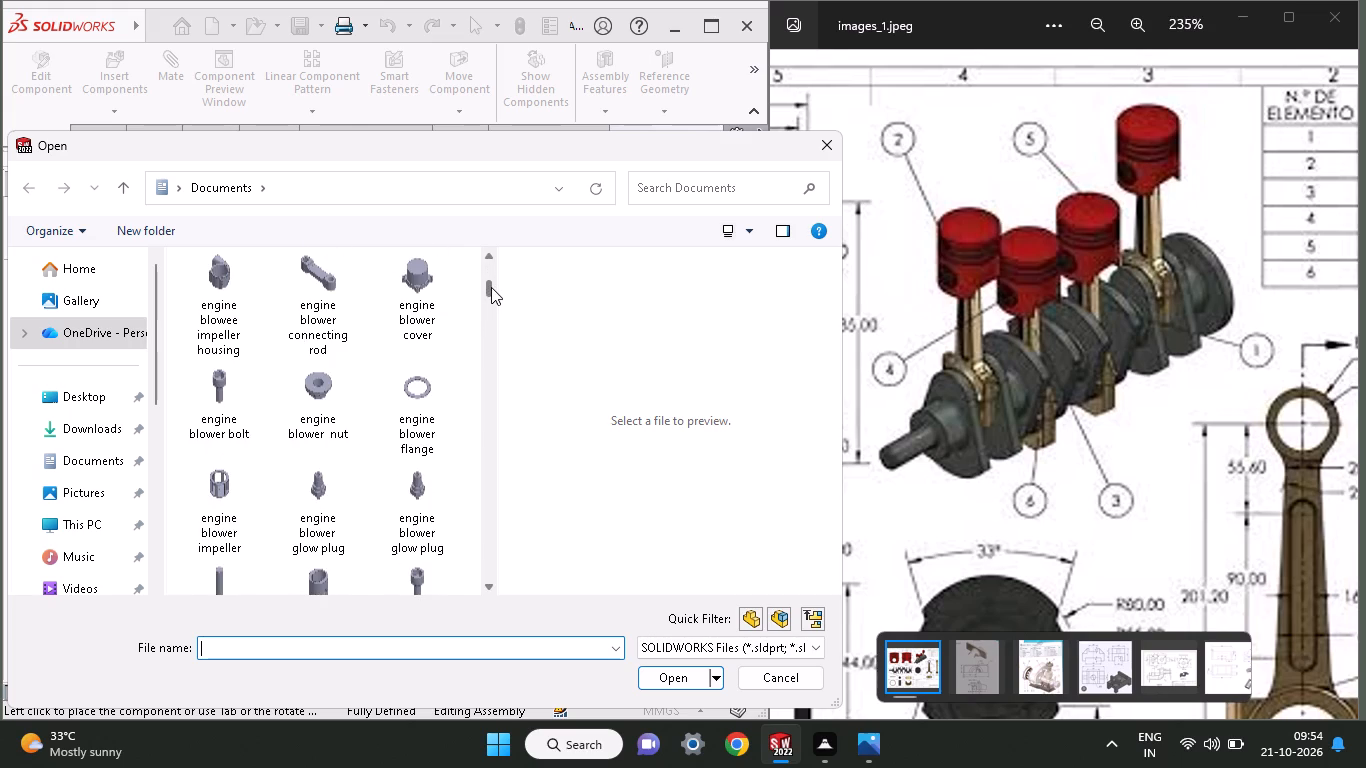
{"action": "left_click_drag", "start_coordinate": [491, 287], "coordinate": [502, 258]}
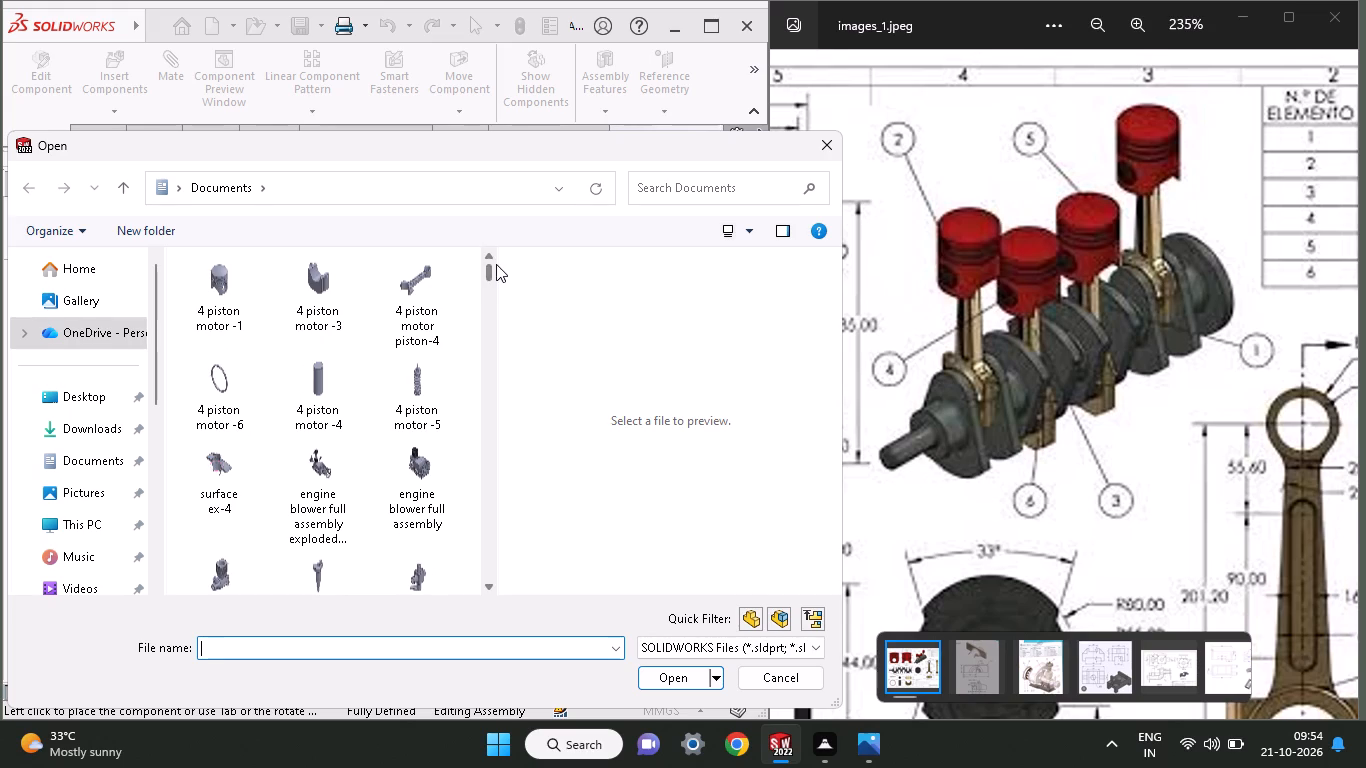
{"action": "left_click_drag", "start_coordinate": [491, 277], "coordinate": [489, 292]}
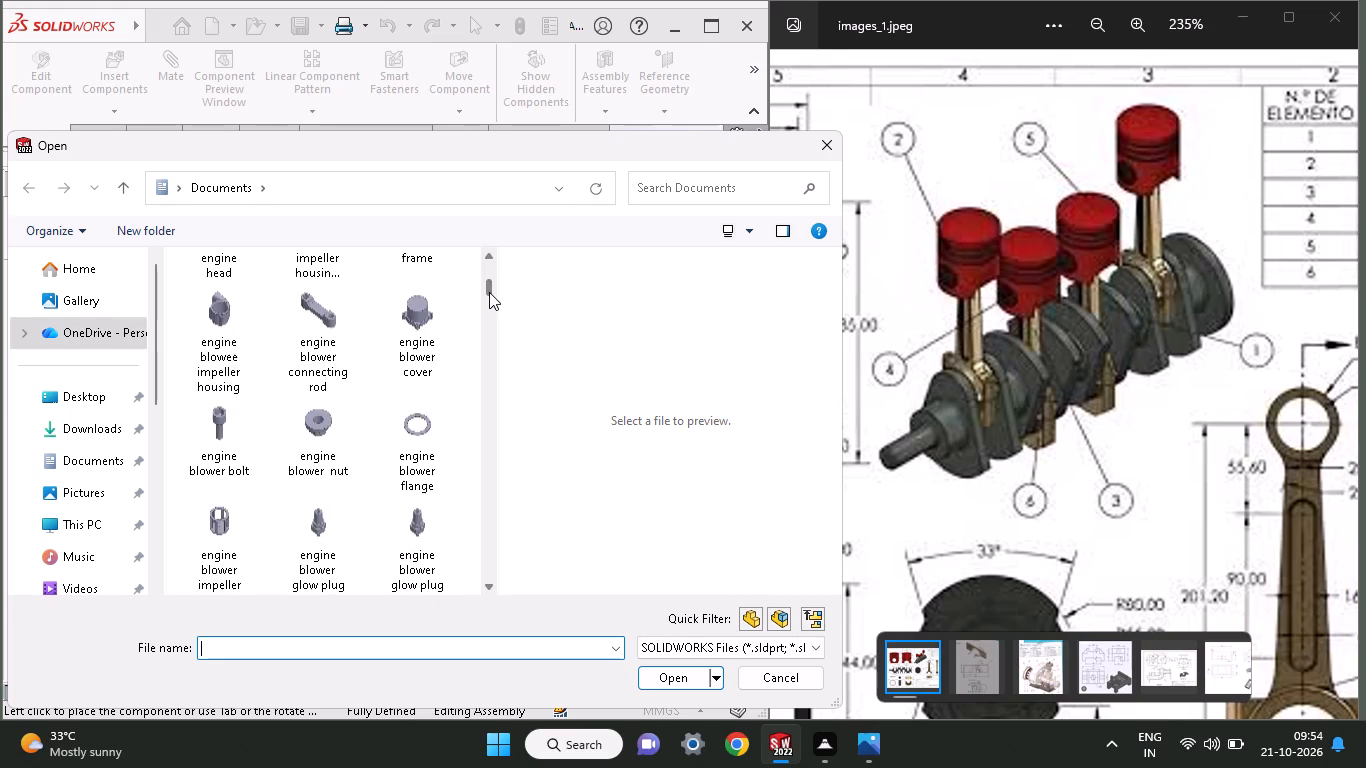
{"action": "left_click_drag", "start_coordinate": [489, 292], "coordinate": [488, 228]}
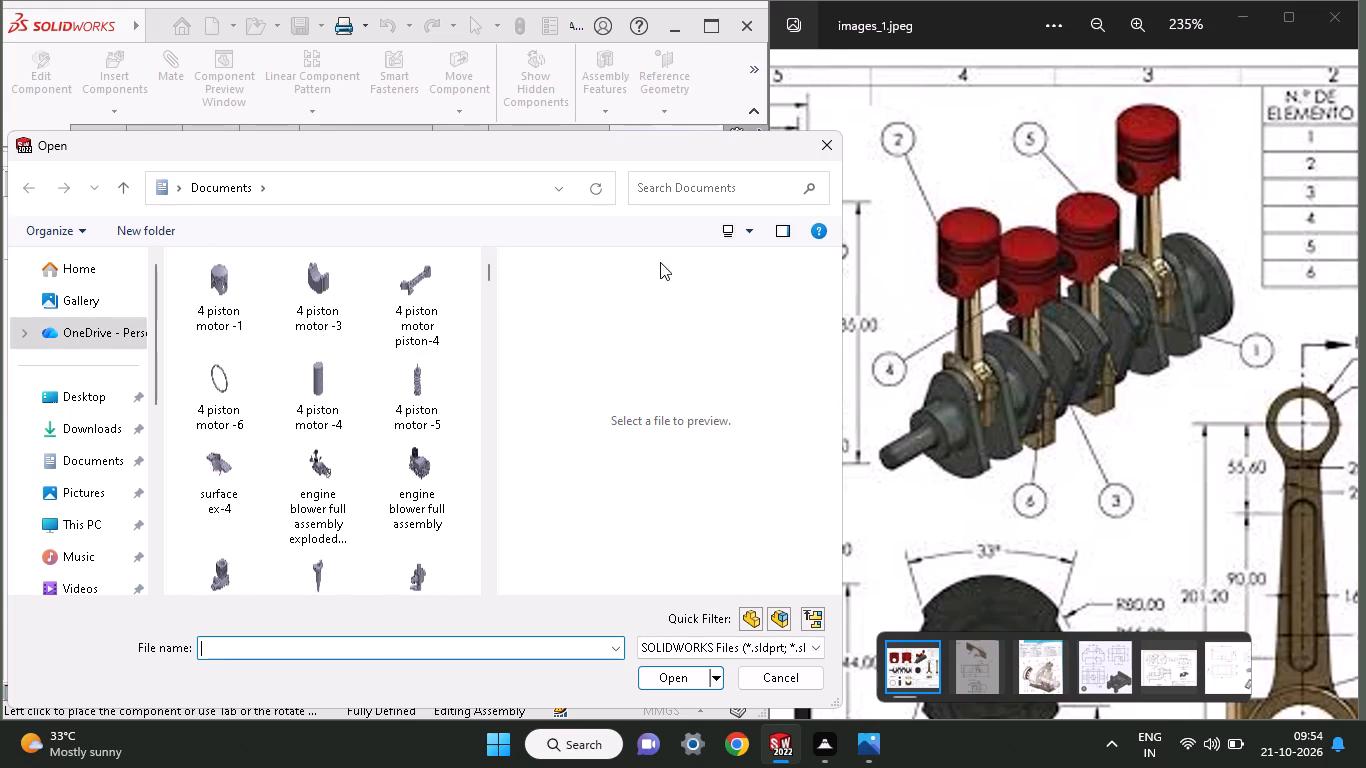
{"action": "left_click", "coordinate": [751, 233]}
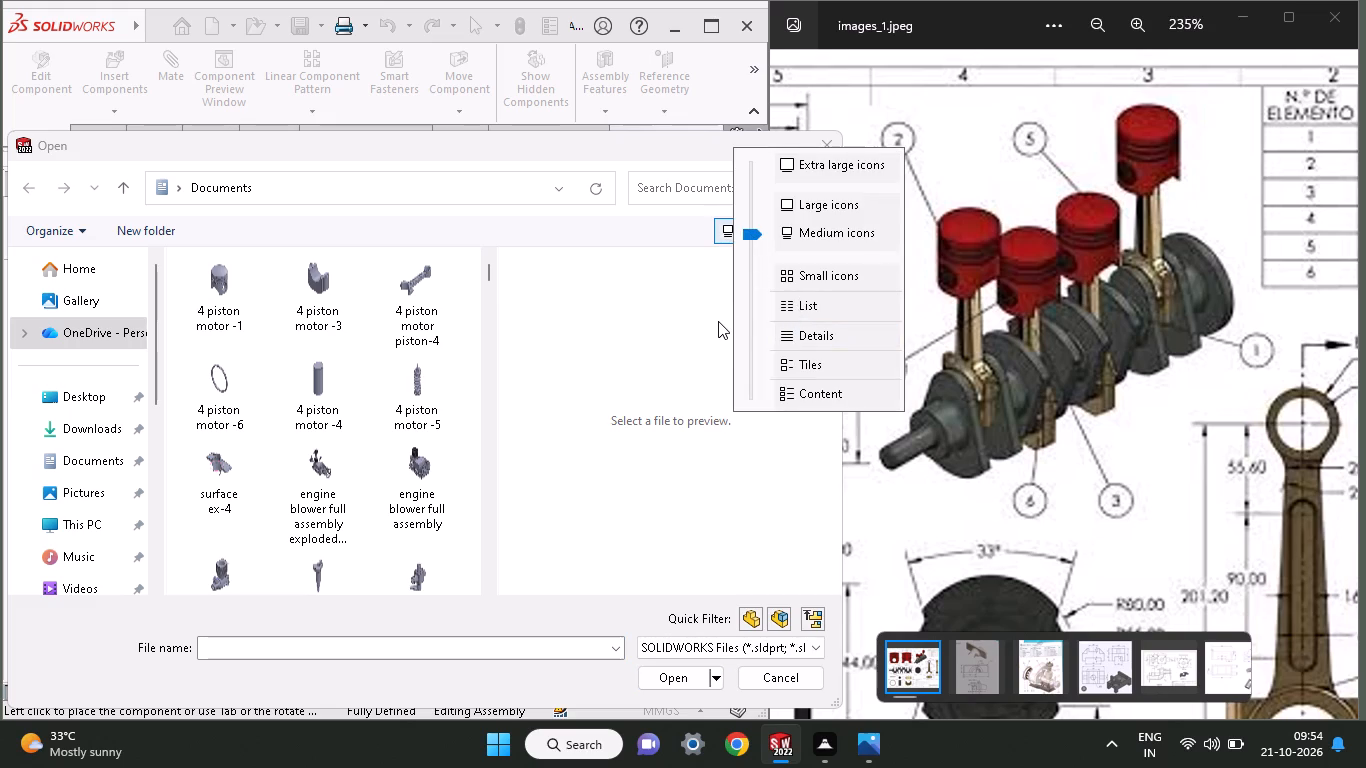
{"action": "left_click", "coordinate": [799, 163]}
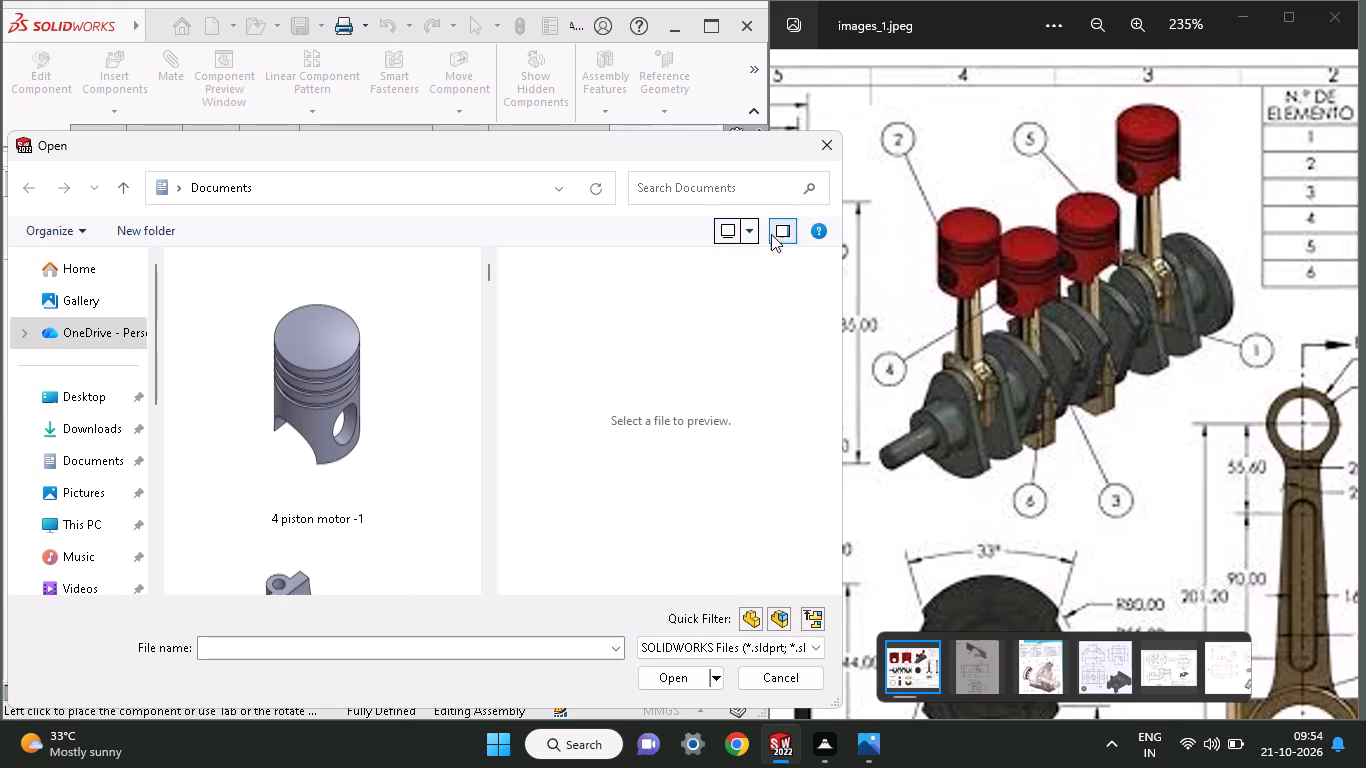
{"action": "left_click_drag", "start_coordinate": [491, 276], "coordinate": [491, 285]}
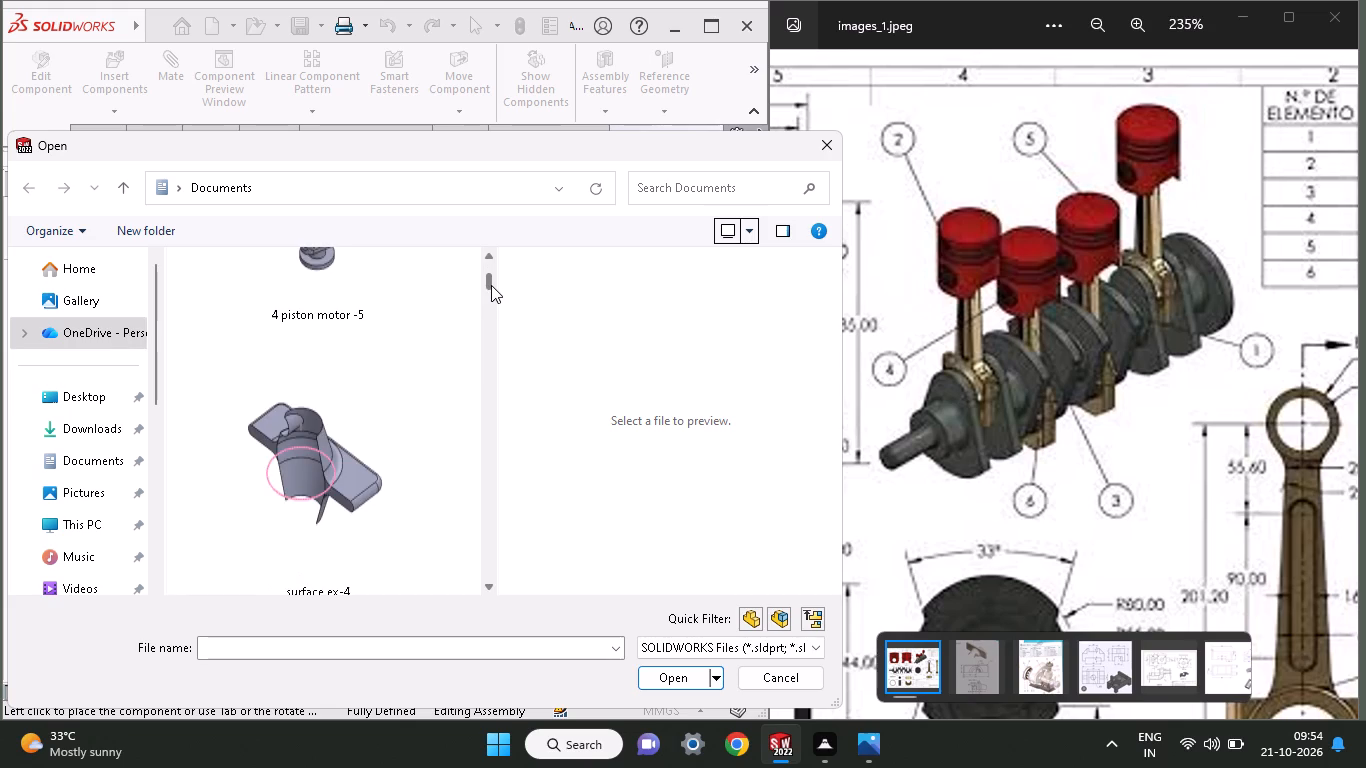
{"action": "left_click_drag", "start_coordinate": [491, 285], "coordinate": [479, 325]}
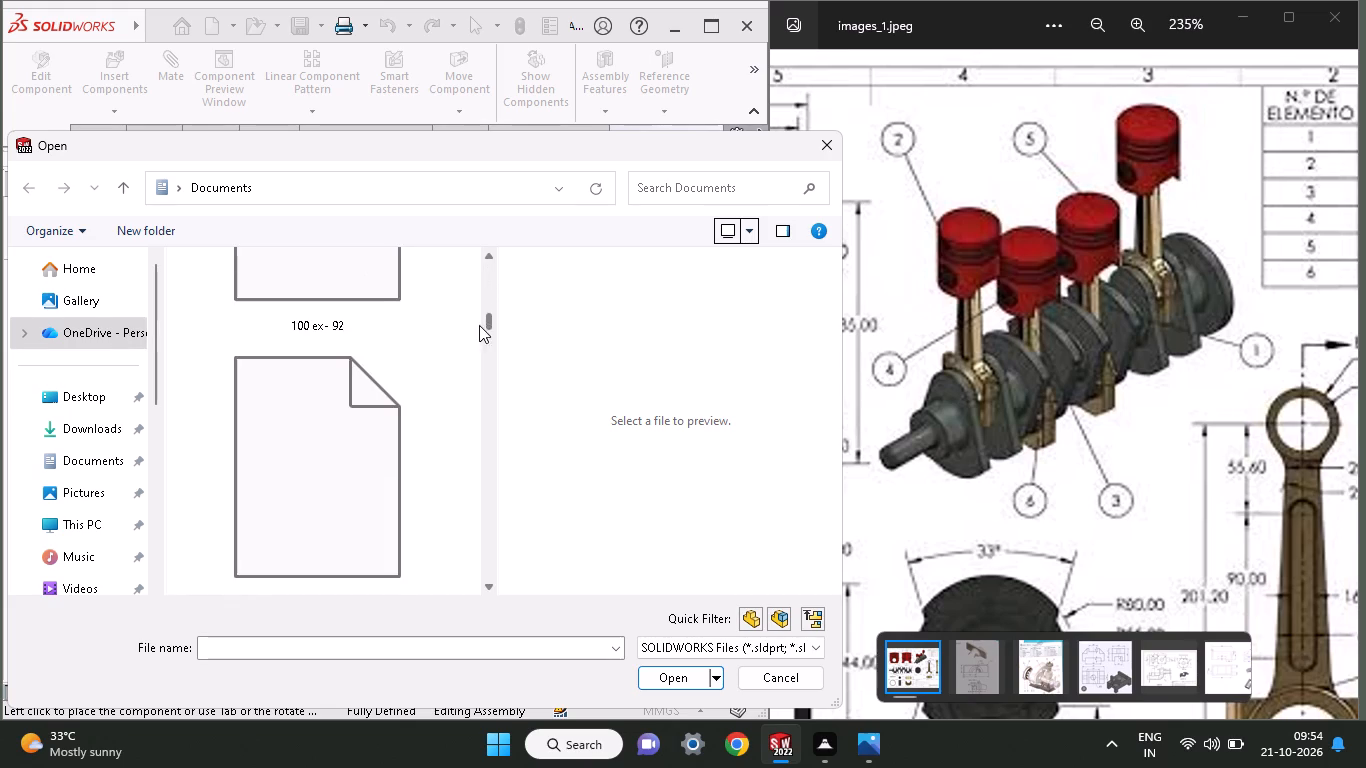
{"action": "left_click_drag", "start_coordinate": [479, 325], "coordinate": [483, 237]}
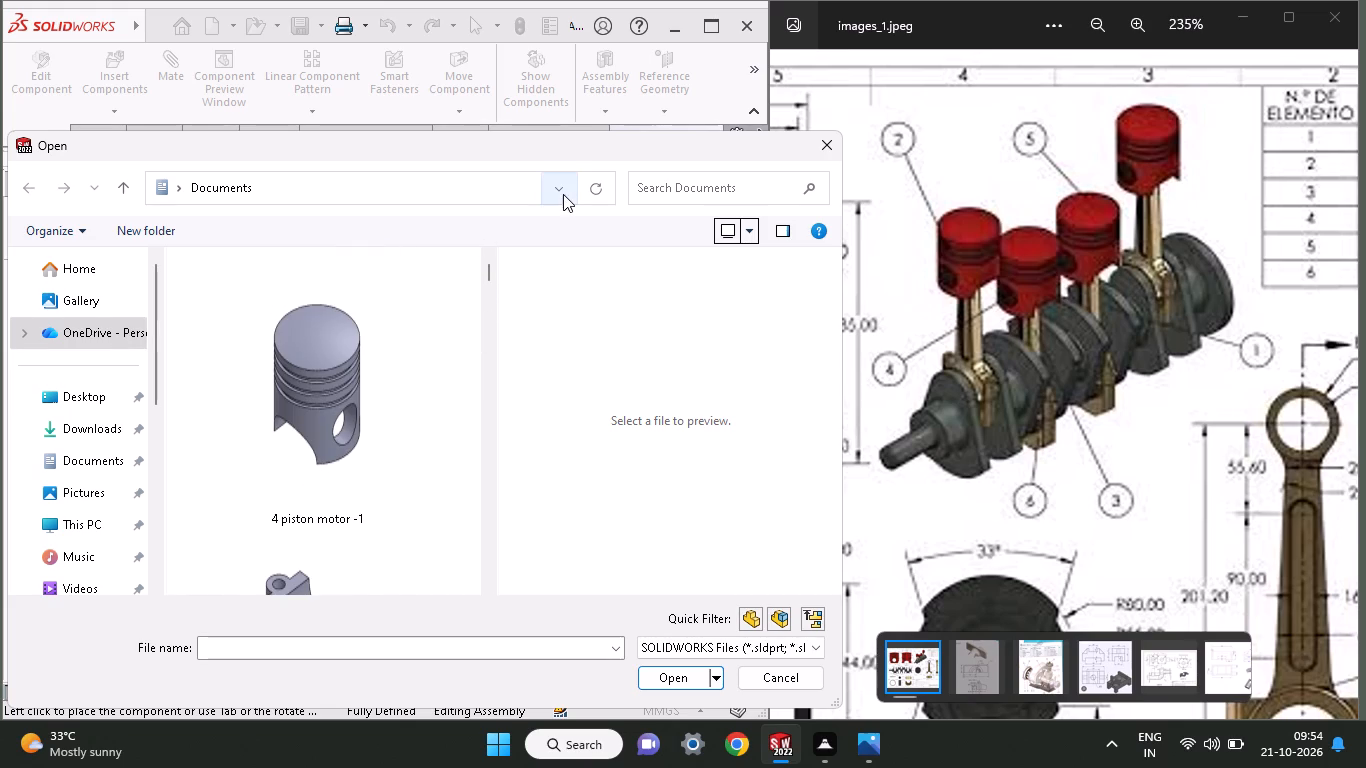
{"action": "left_click", "coordinate": [563, 194]}
{"action": "left_click", "coordinate": [563, 194]}
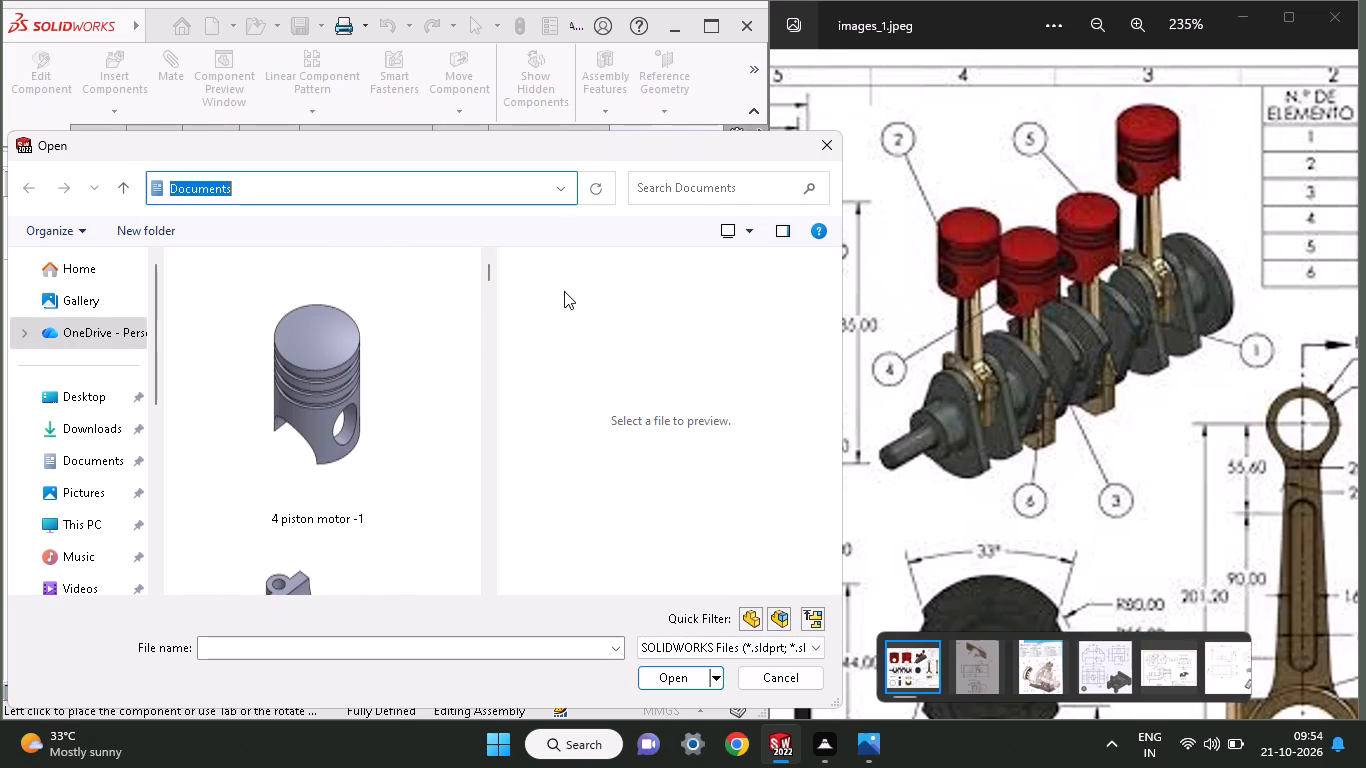
{"action": "left_click", "coordinate": [564, 291]}
{"action": "left_click", "coordinate": [782, 242]}
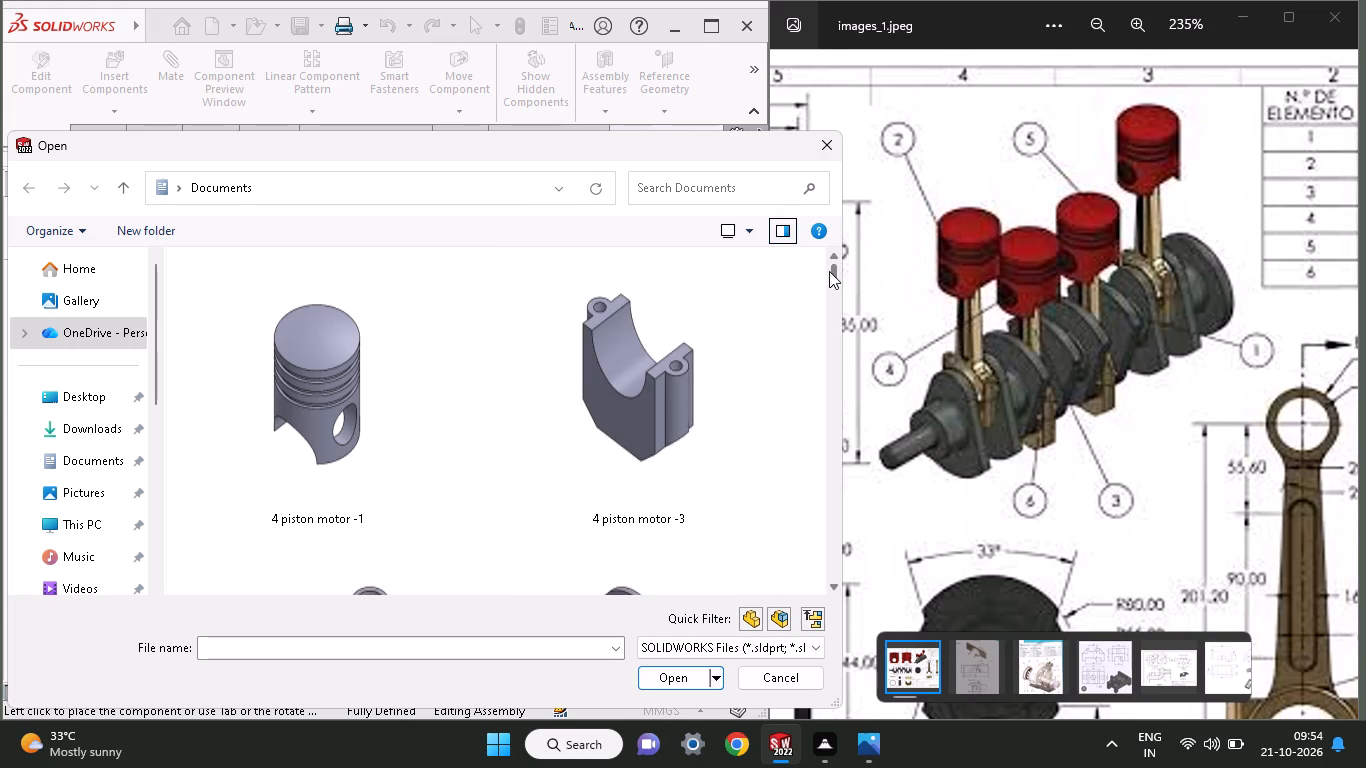
Look through the 4 piston motor part files and examine the reference drawing's parts list and assembly view.
{"action": "left_click_drag", "start_coordinate": [829, 271], "coordinate": [831, 276]}
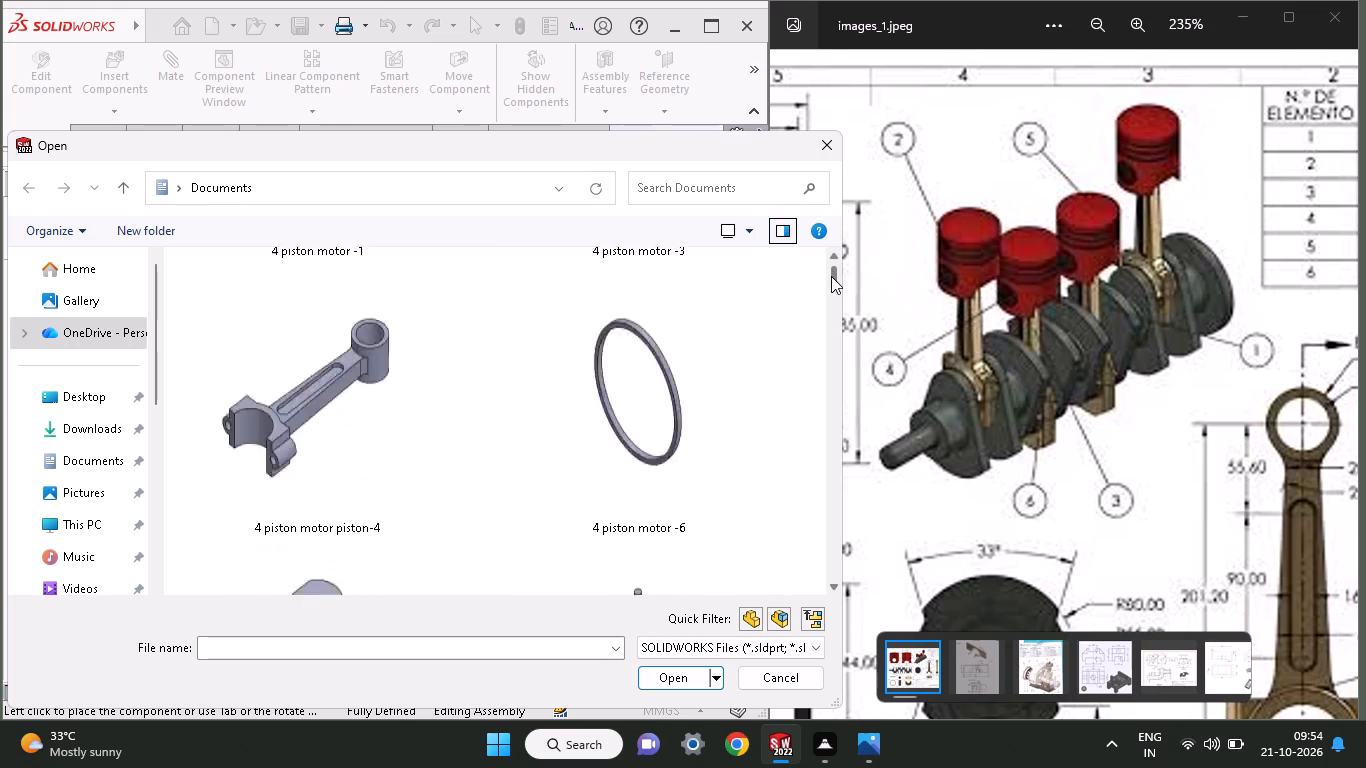
{"action": "left_click_drag", "start_coordinate": [831, 276], "coordinate": [831, 280]}
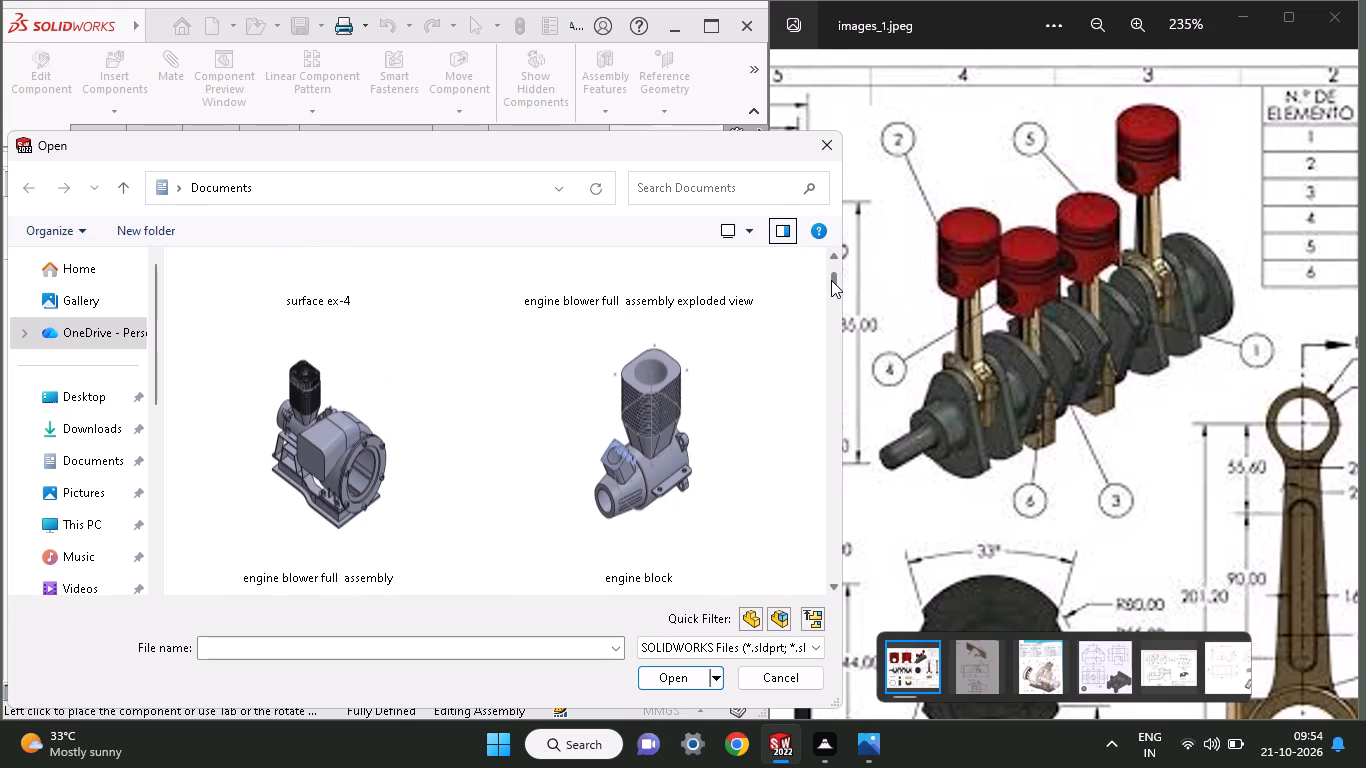
{"action": "left_click_drag", "start_coordinate": [831, 280], "coordinate": [835, 257]}
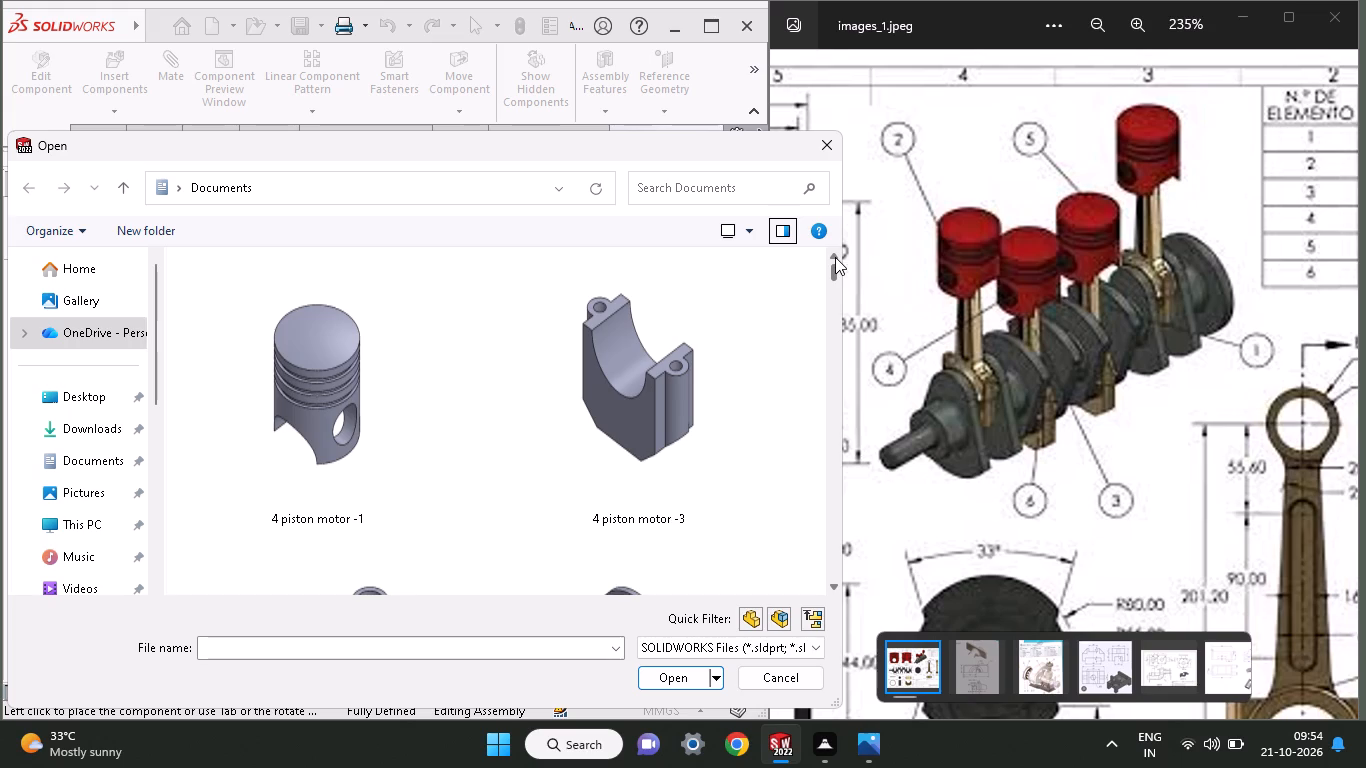
{"action": "left_click_drag", "start_coordinate": [835, 257], "coordinate": [837, 257]}
{"action": "left_click", "coordinate": [307, 641]}
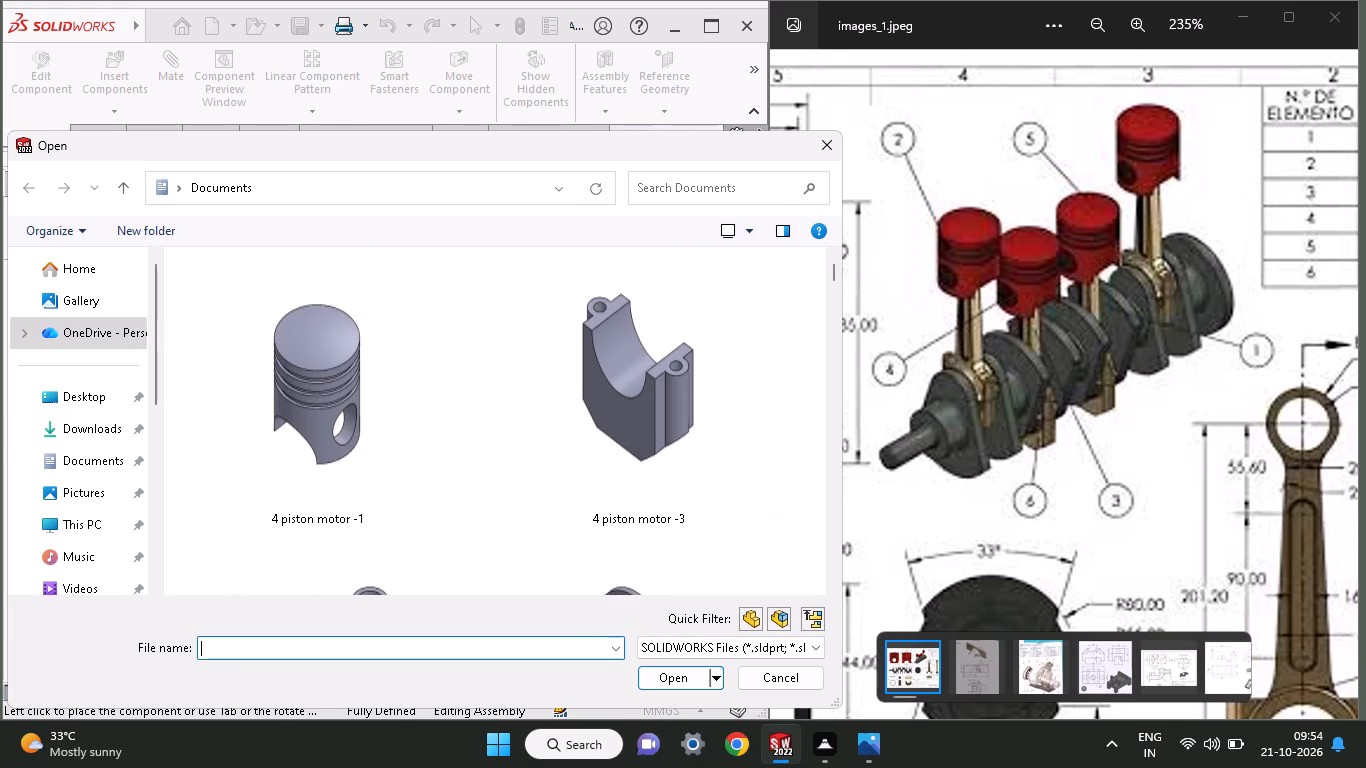
{"action": "key", "text": "4"}
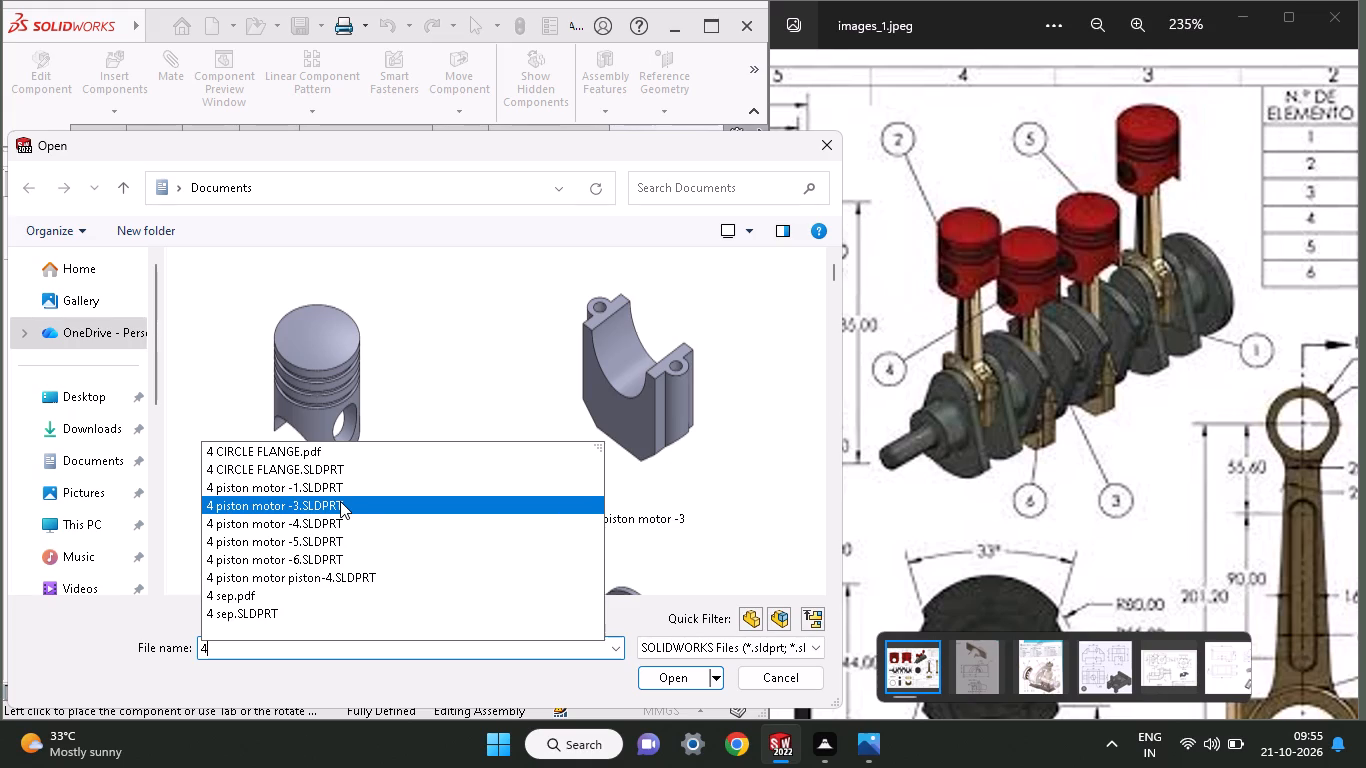
{"action": "middle_click_drag", "start_coordinate": [1045, 470], "coordinate": [880, 598]}
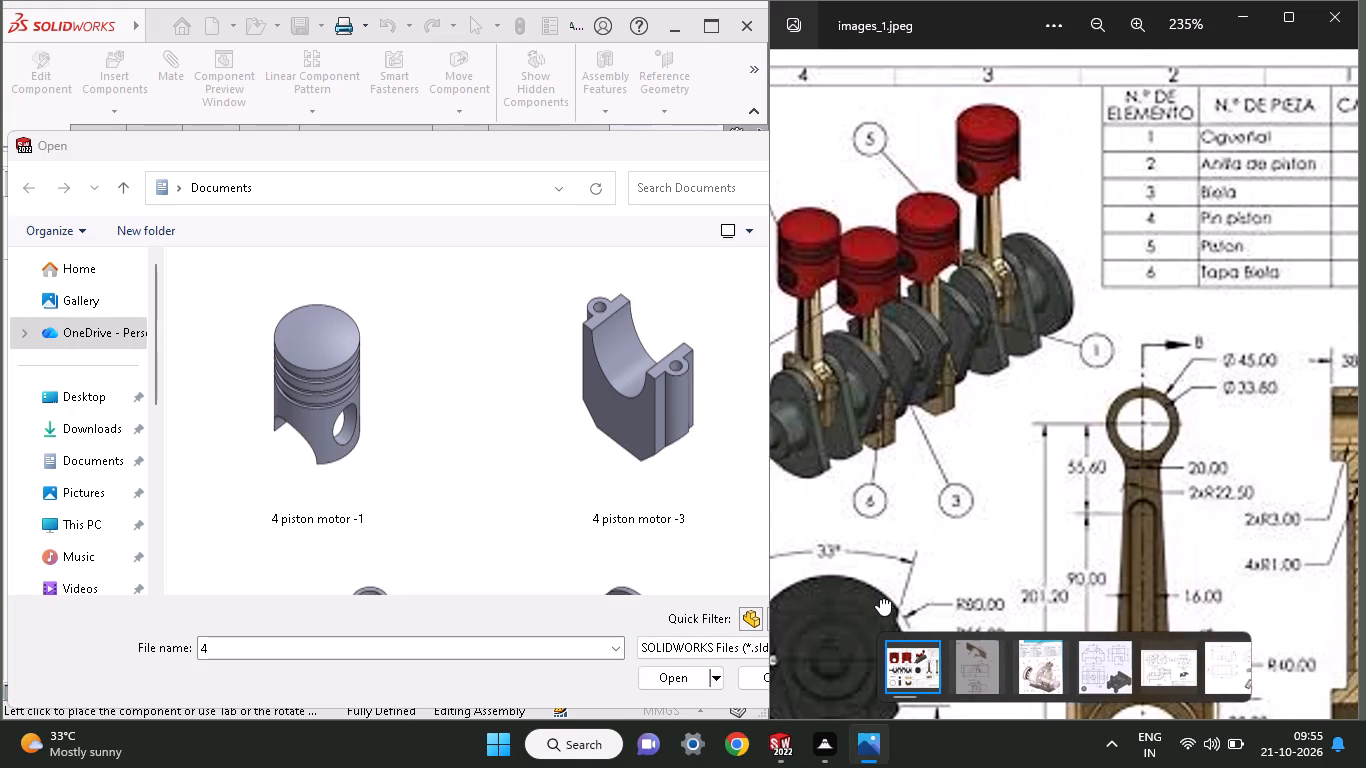
{"action": "middle_click_drag", "start_coordinate": [880, 598], "coordinate": [878, 599]}
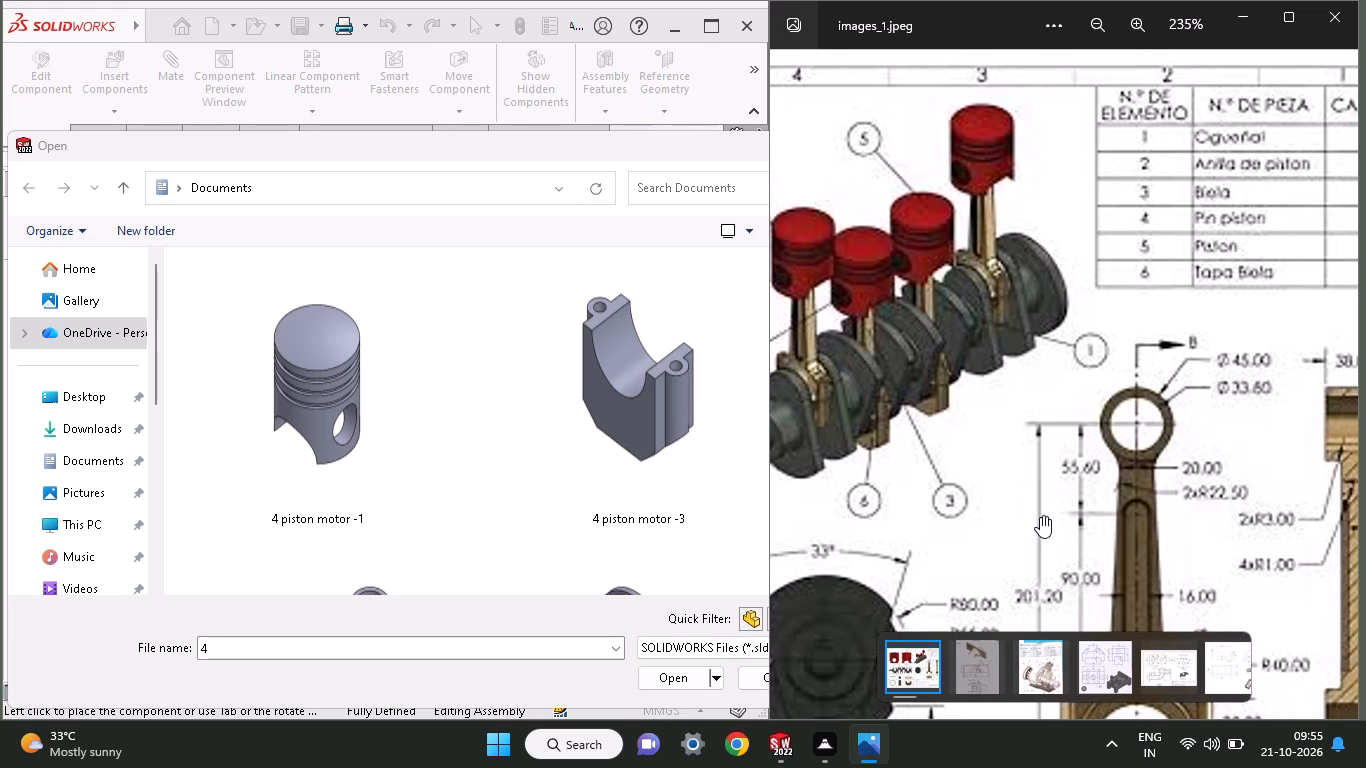
{"action": "middle_click_drag", "start_coordinate": [1040, 516], "coordinate": [894, 568]}
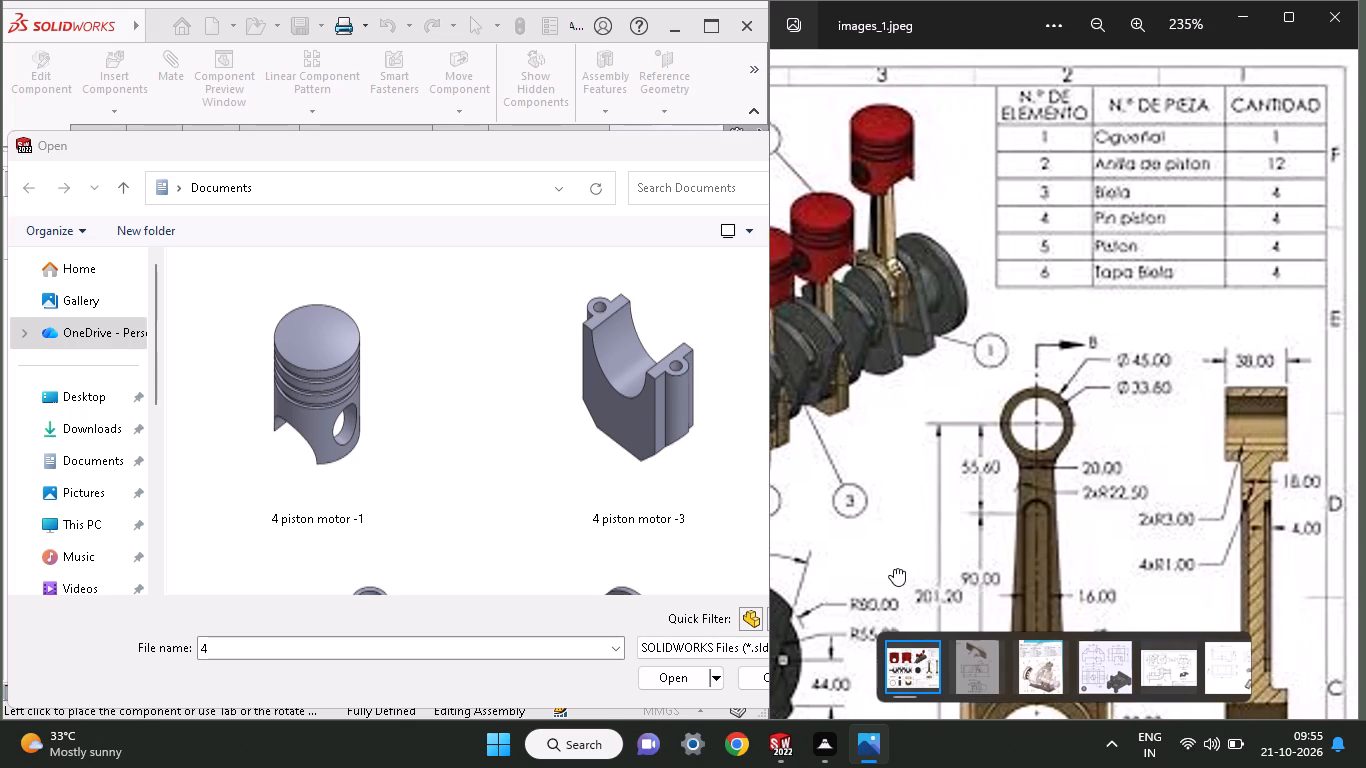
{"action": "middle_click_drag", "start_coordinate": [894, 568], "coordinate": [1030, 574]}
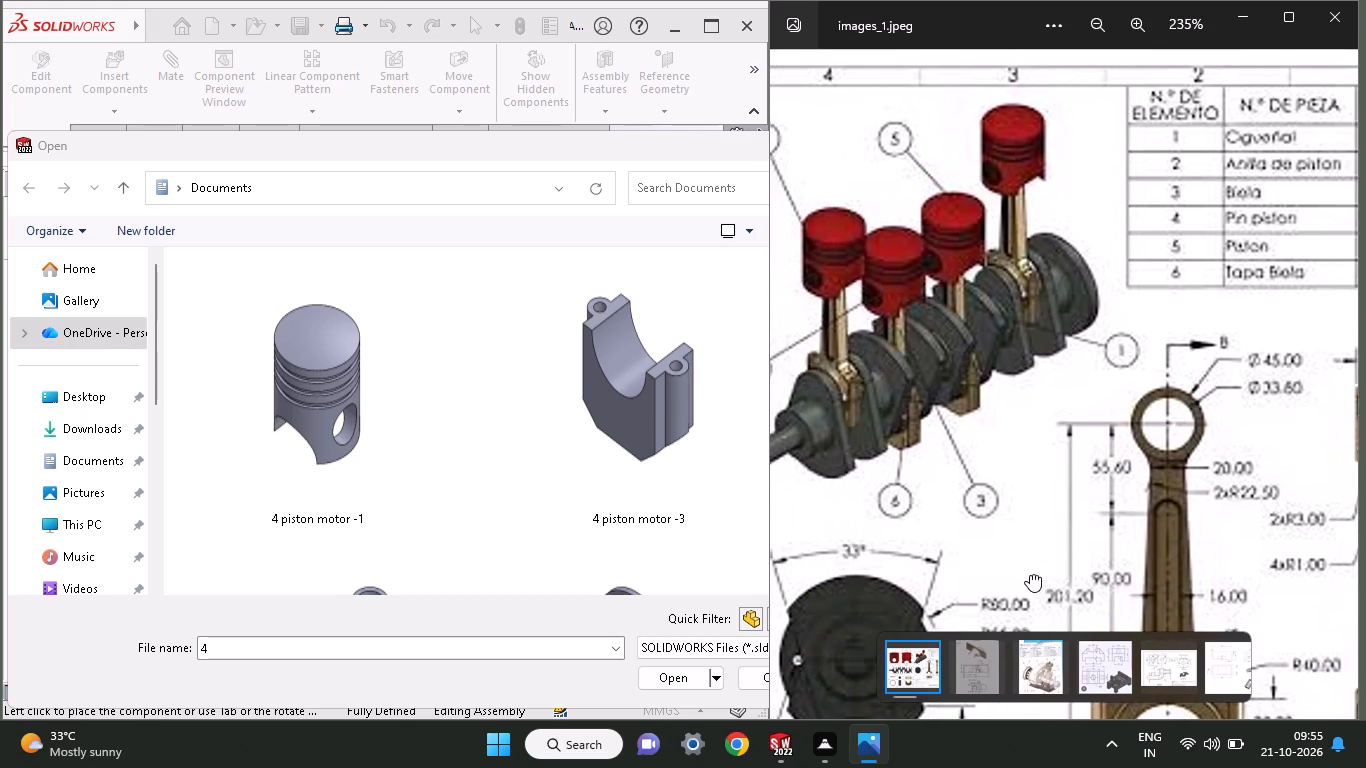
{"action": "middle_click_drag", "start_coordinate": [1030, 574], "coordinate": [1063, 581]}
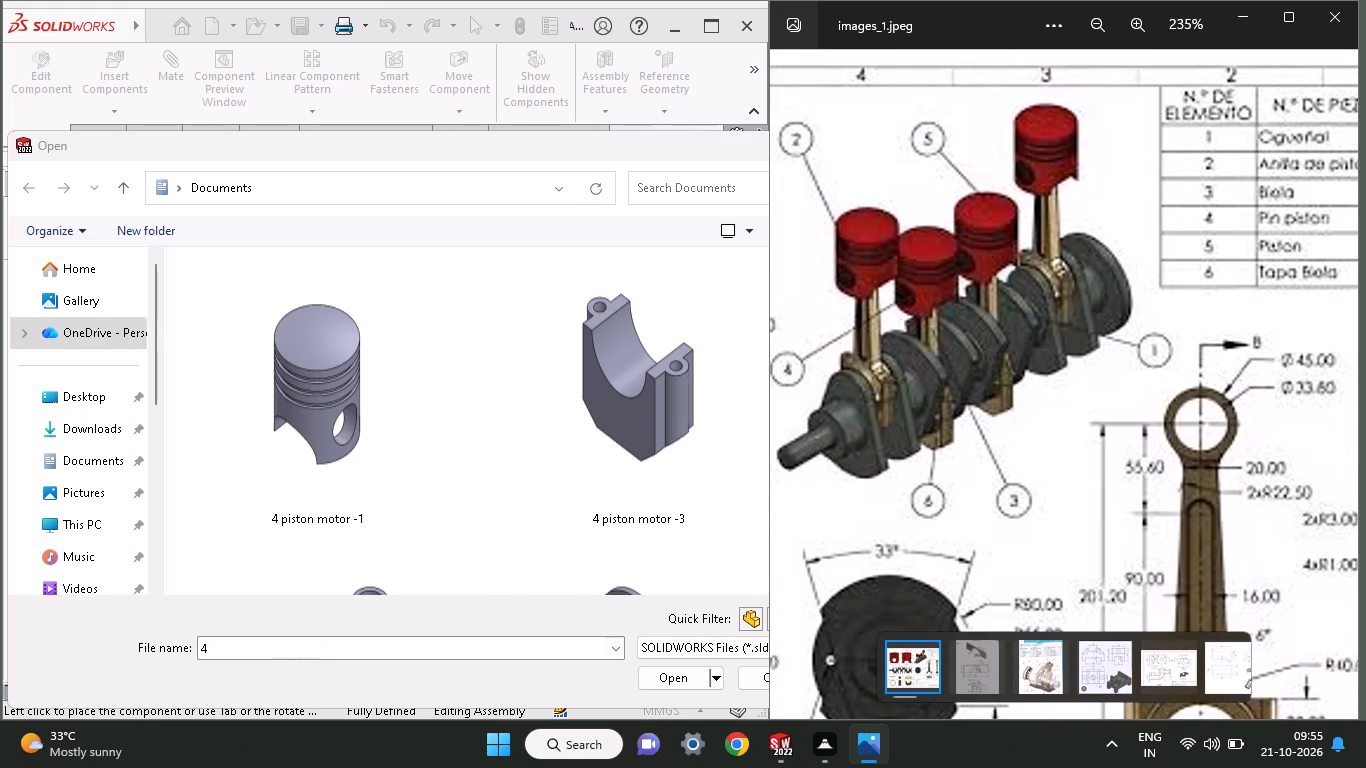
Insert the connecting rod cap part 4 piston motor -3 as the first component of the assembly.
{"action": "left_click", "coordinate": [253, 649]}
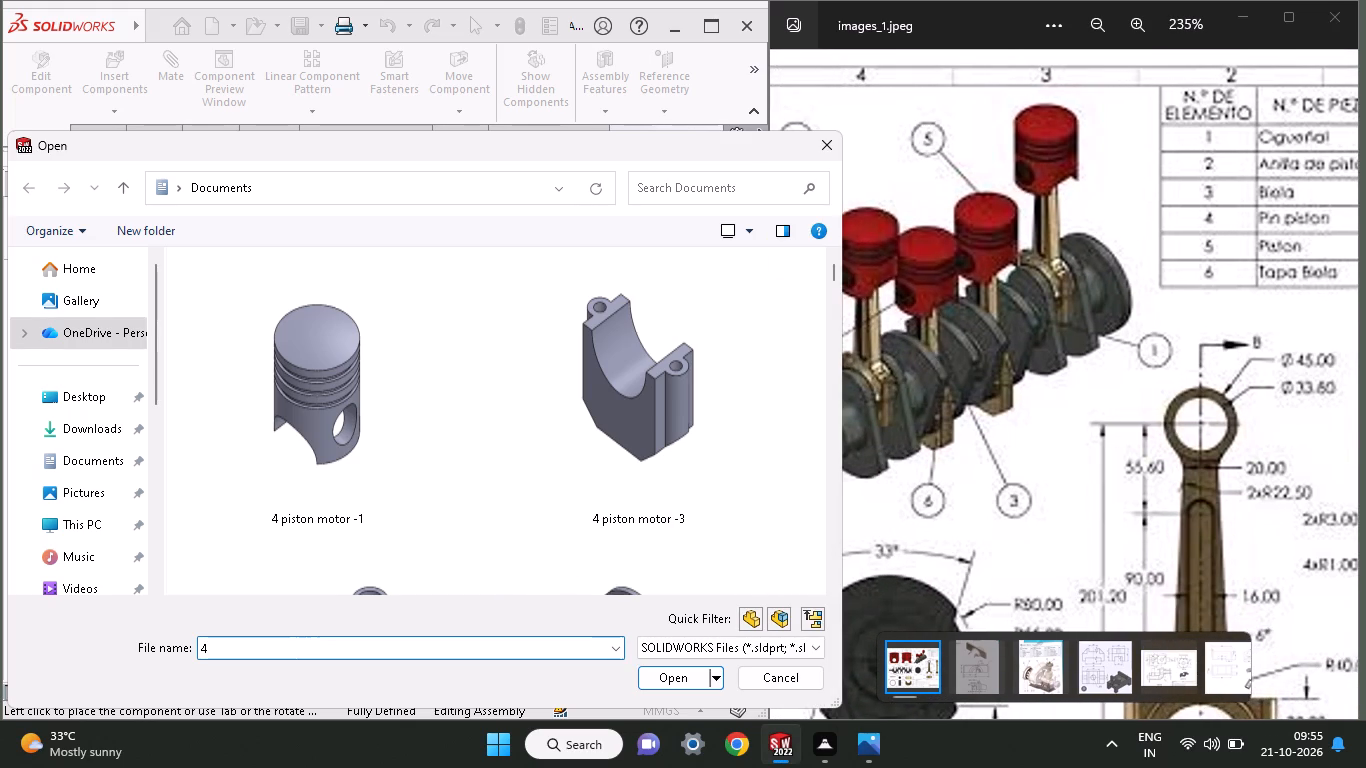
{"action": "key", "text": "p"}
{"action": "key", "text": "BackSpace"}
{"action": "key", "text": "BackSpace"}
{"action": "key", "text": "4"}
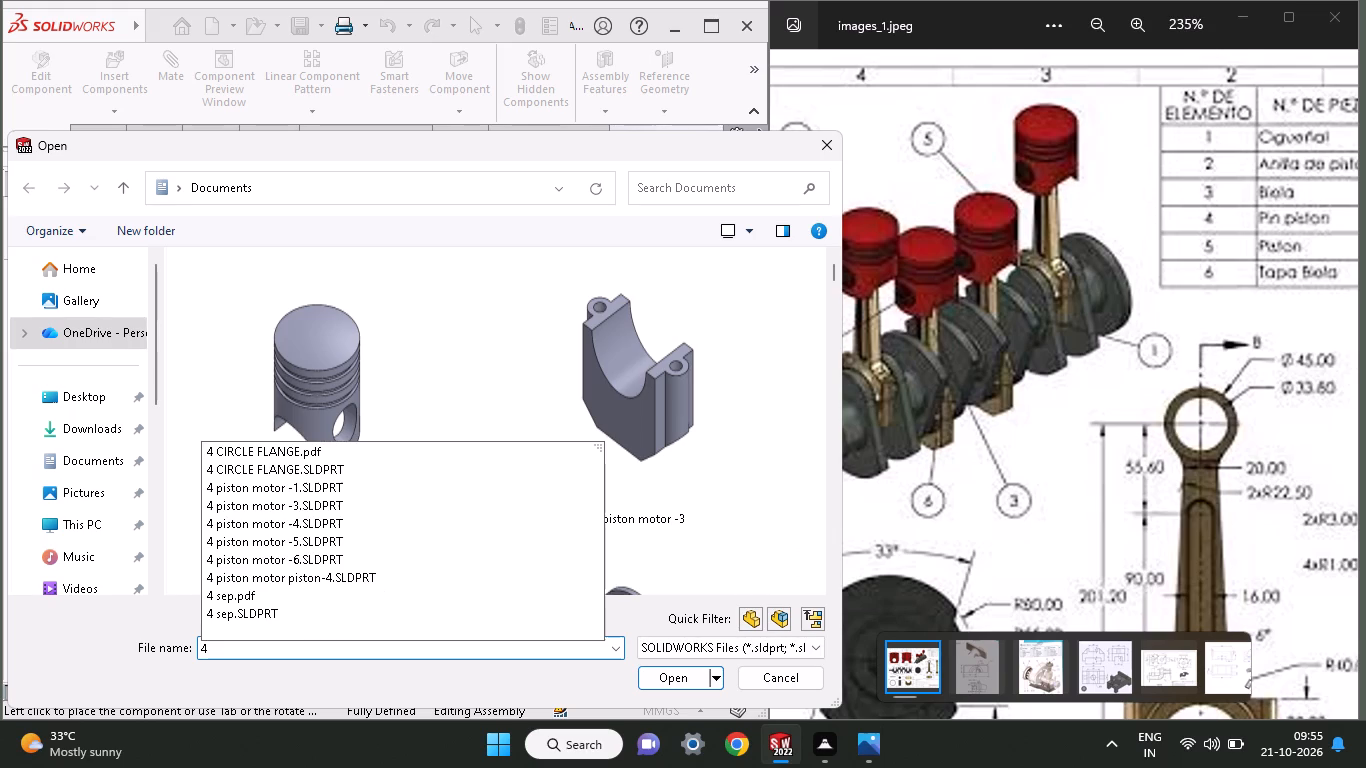
{"action": "left_click", "coordinate": [317, 502]}
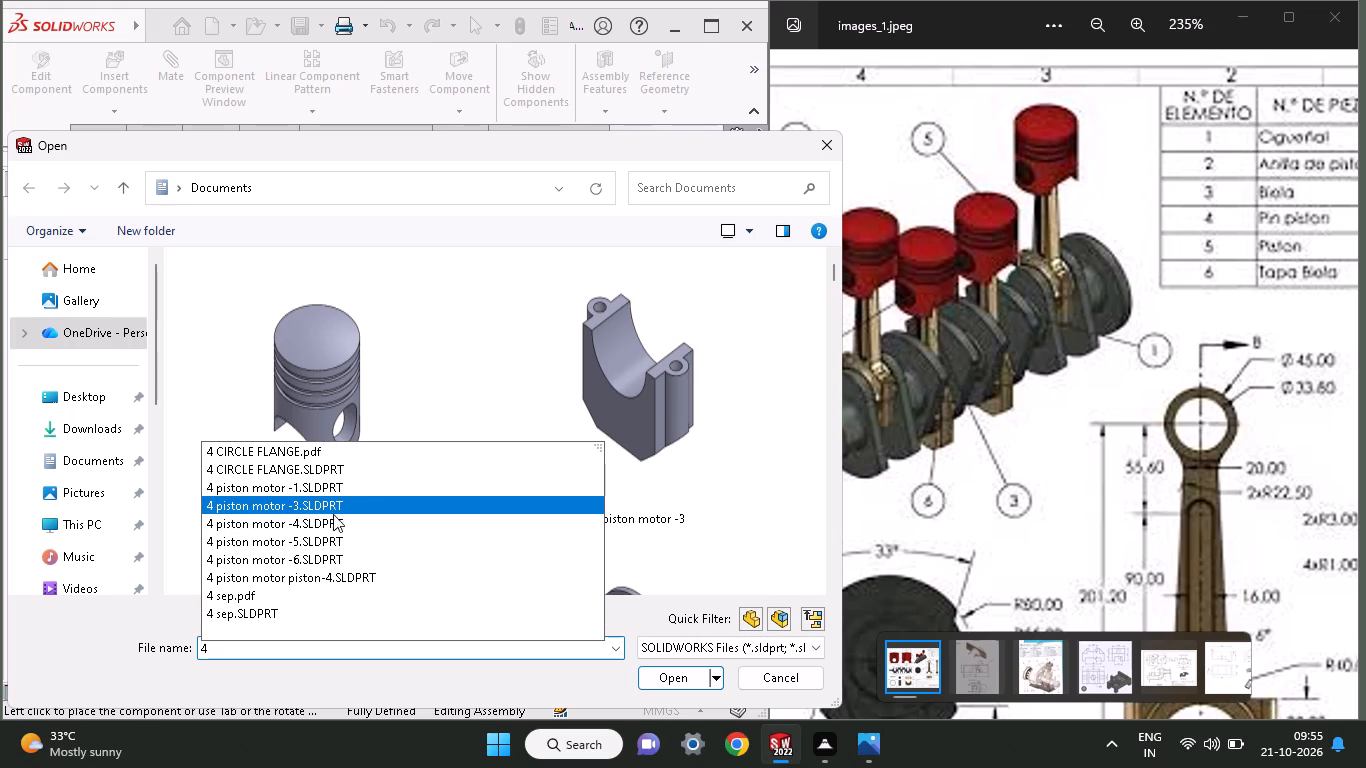
{"action": "left_click", "coordinate": [699, 679]}
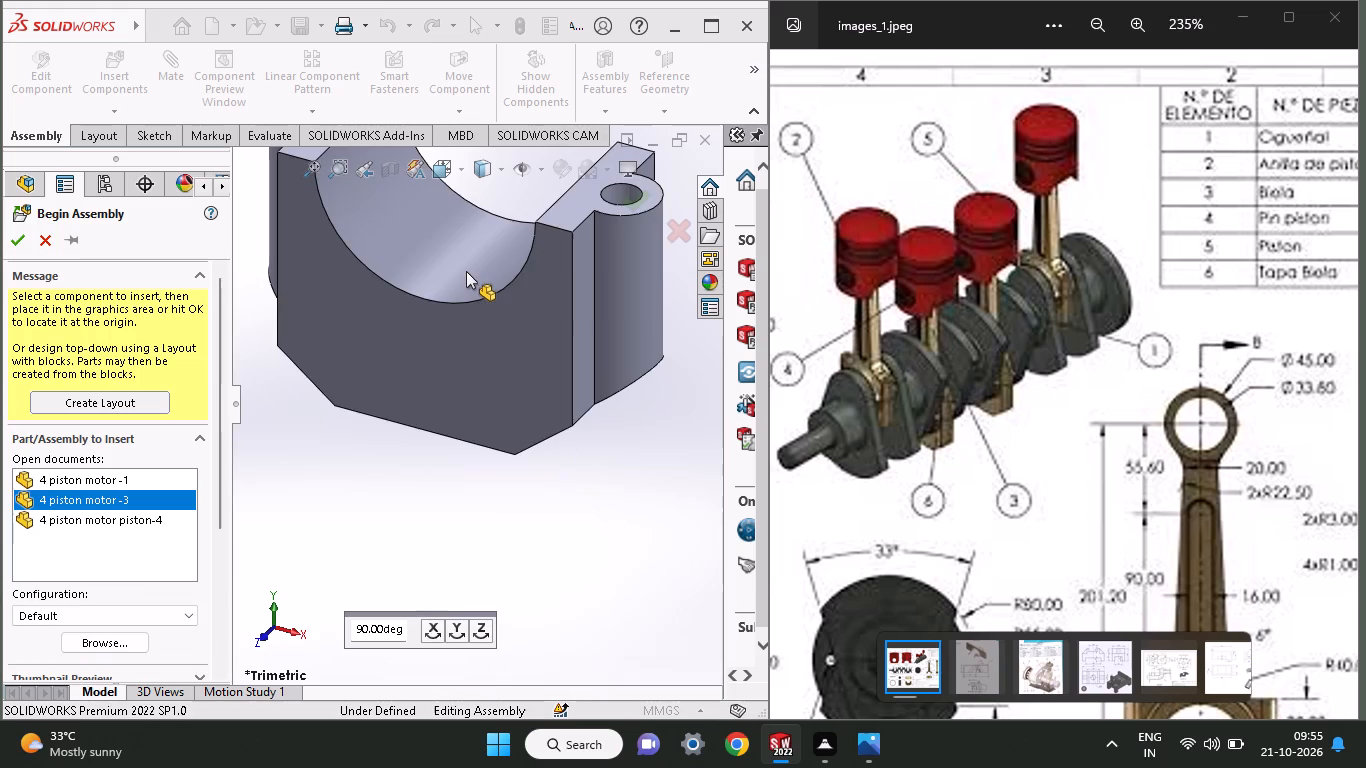
{"action": "left_click", "coordinate": [450, 344]}
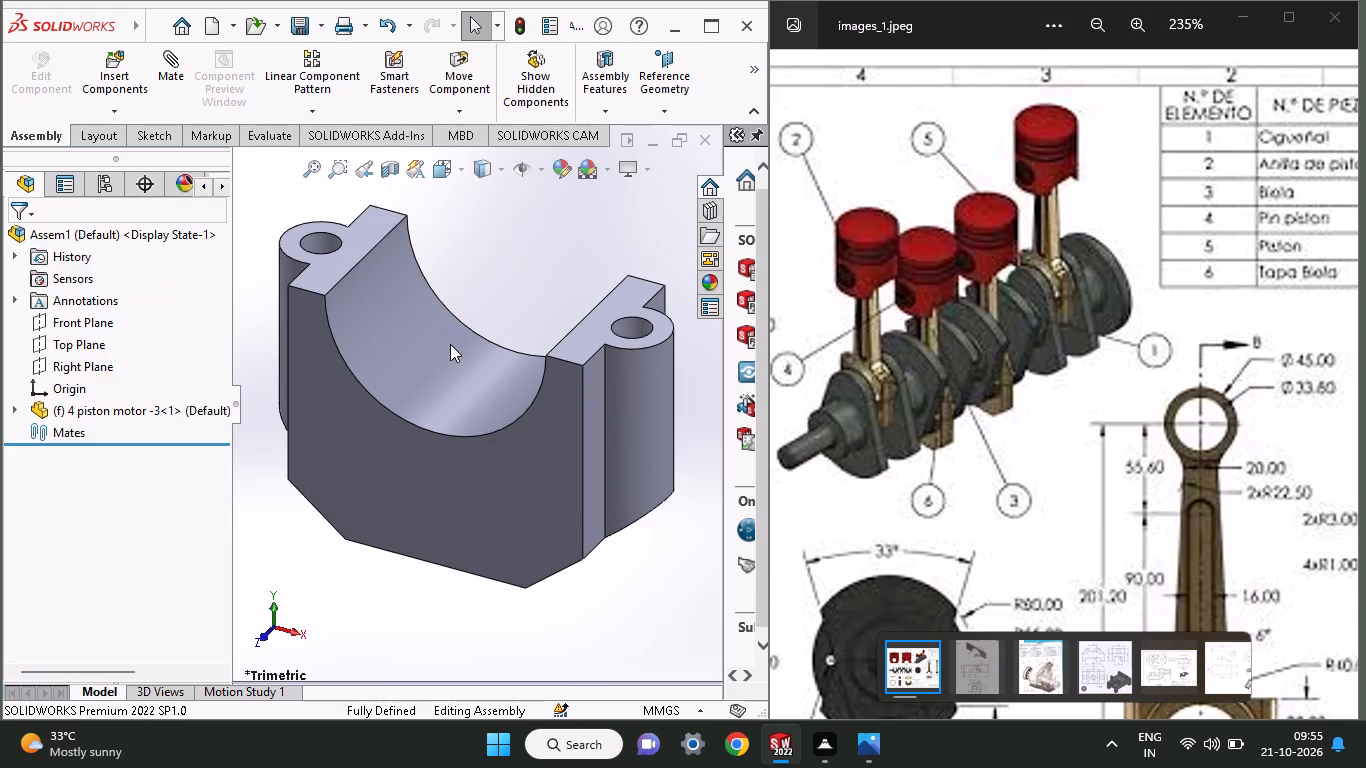
Insert the piston part 4 piston motor -1 into the assembly, placing it beside and slightly above the rod cap.
{"action": "scroll", "coordinate": [450, 344], "scroll_direction": "down", "scroll_amount": 3, "text": "ctrl"}
{"action": "scroll", "coordinate": [450, 344], "scroll_direction": "up", "scroll_amount": 6, "text": "ctrl"}
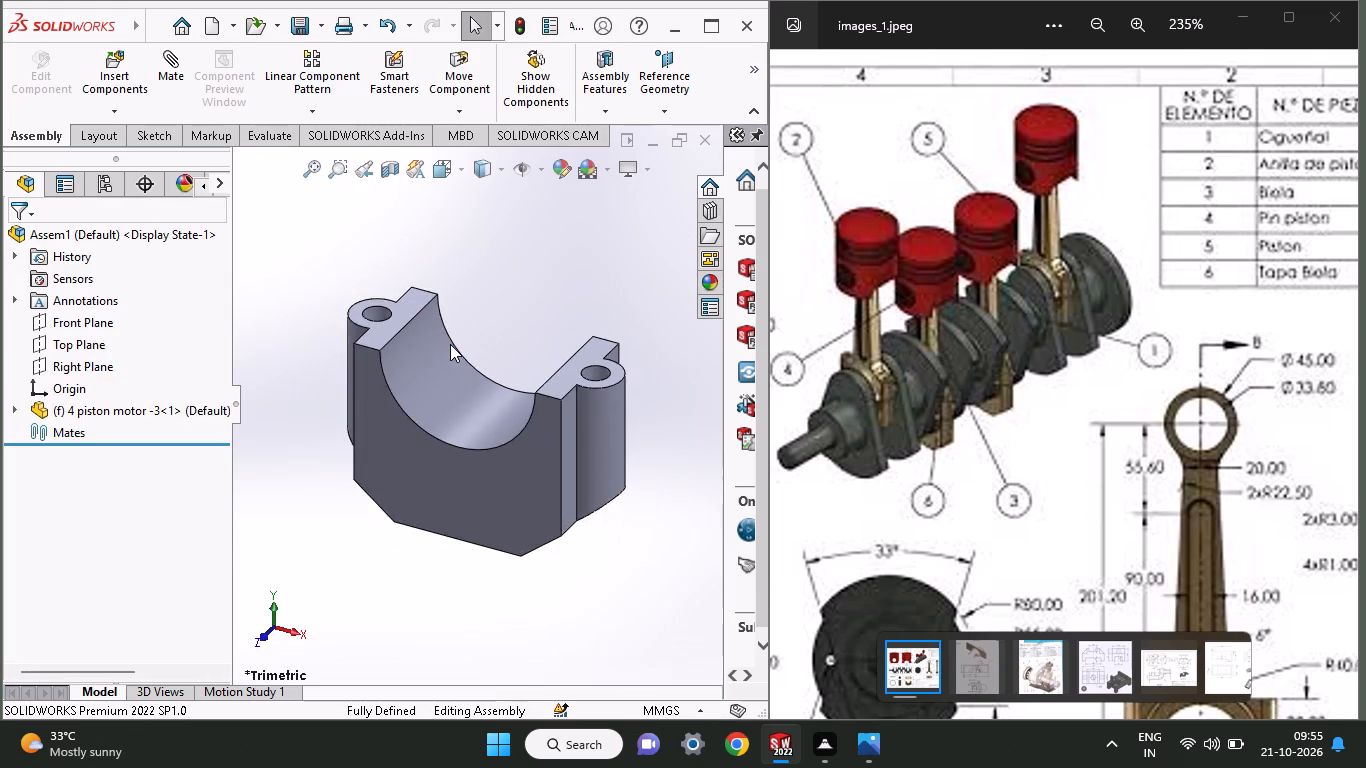
{"action": "scroll", "coordinate": [450, 344], "scroll_direction": "up", "scroll_amount": 4, "text": "ctrl"}
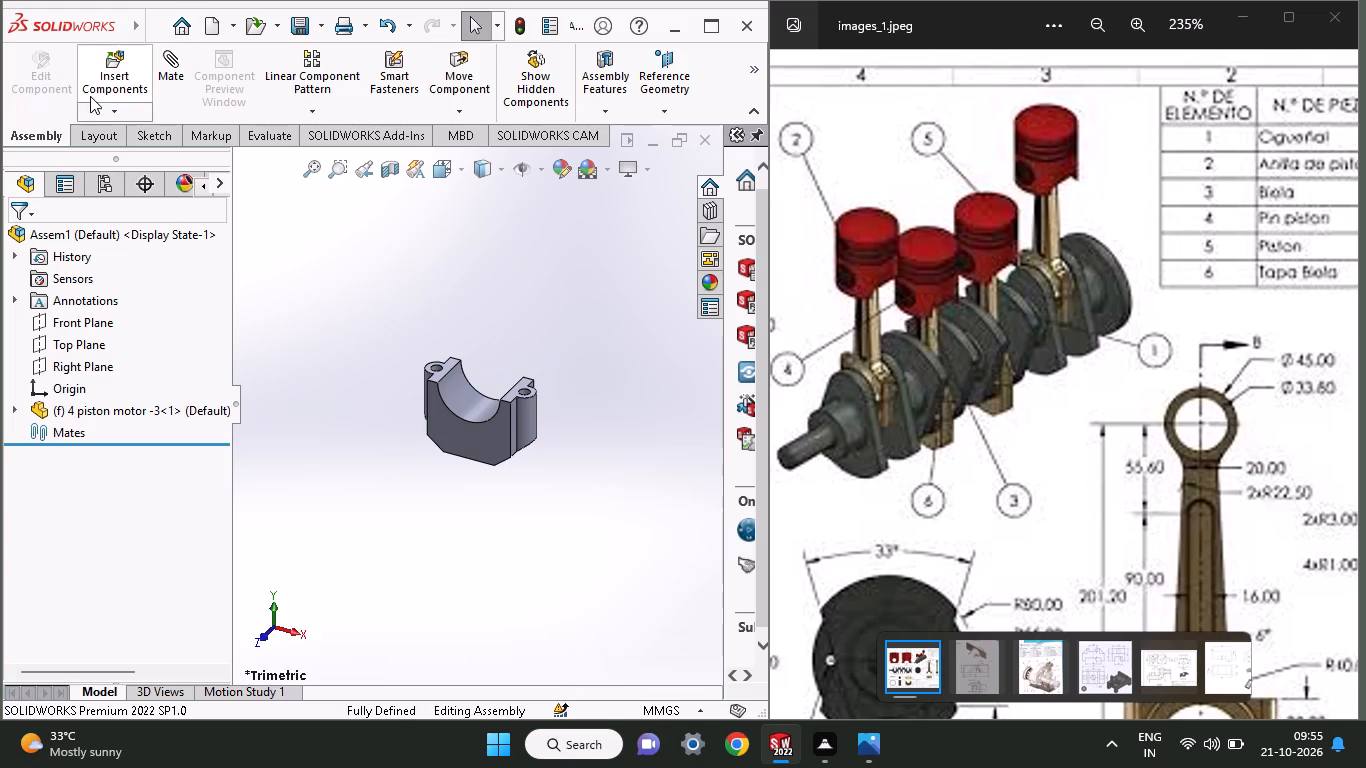
{"action": "left_click", "coordinate": [121, 67]}
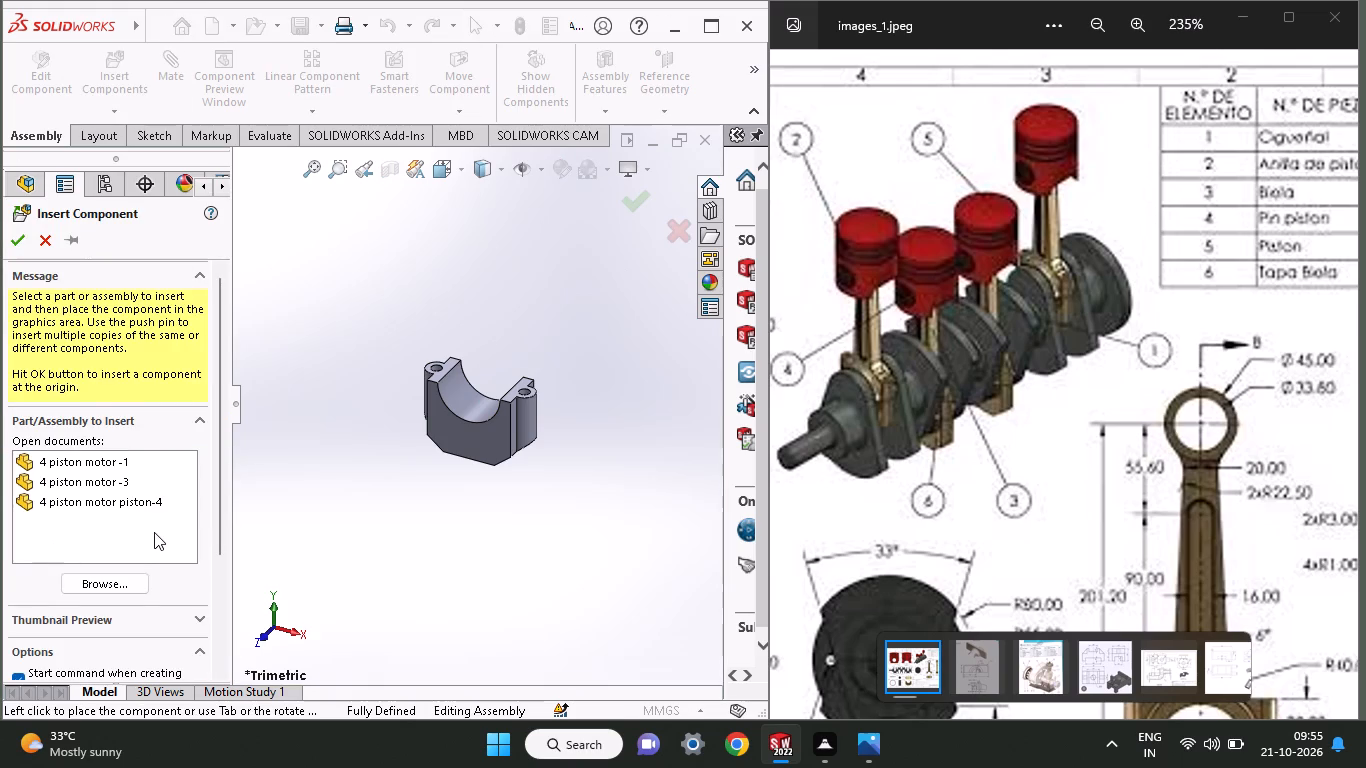
{"action": "left_click", "coordinate": [119, 475]}
{"action": "left_click", "coordinate": [87, 623]}
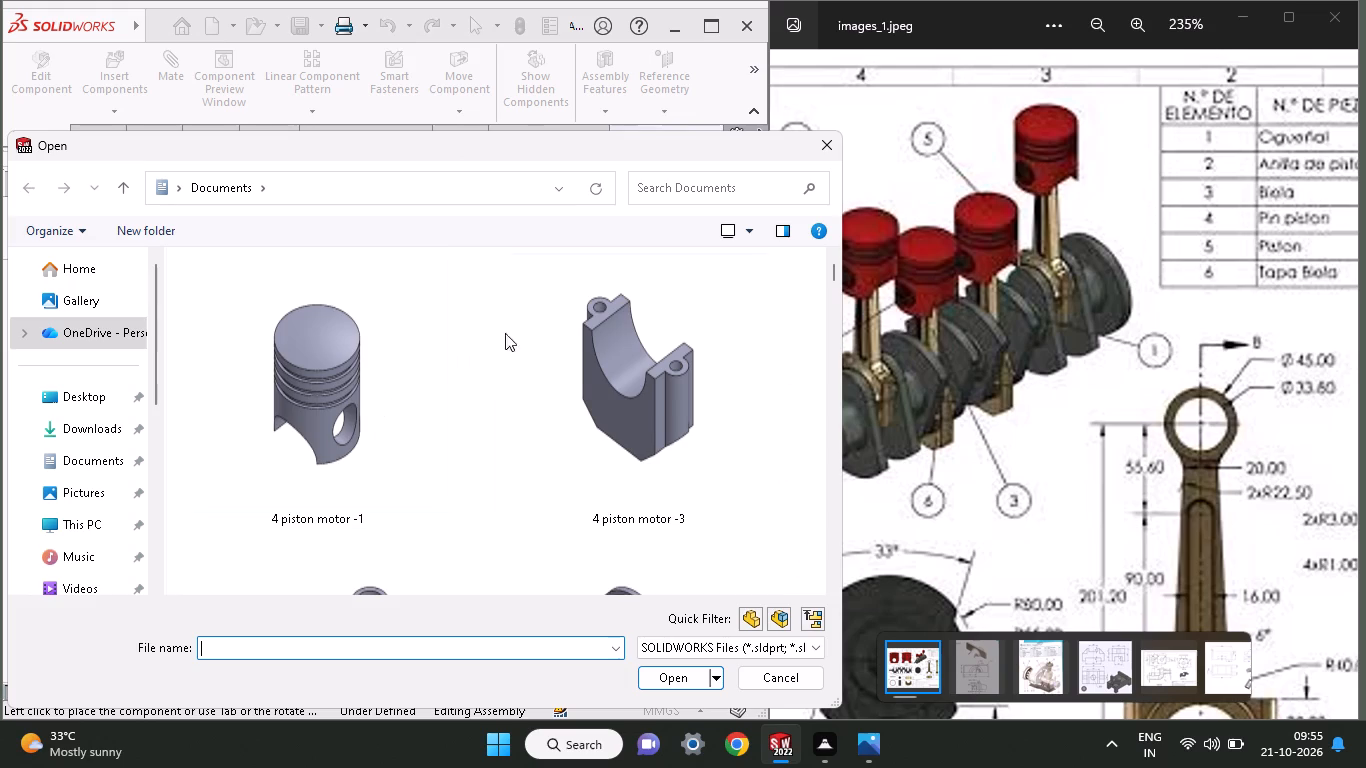
{"action": "left_click", "coordinate": [377, 385]}
{"action": "left_click", "coordinate": [660, 684]}
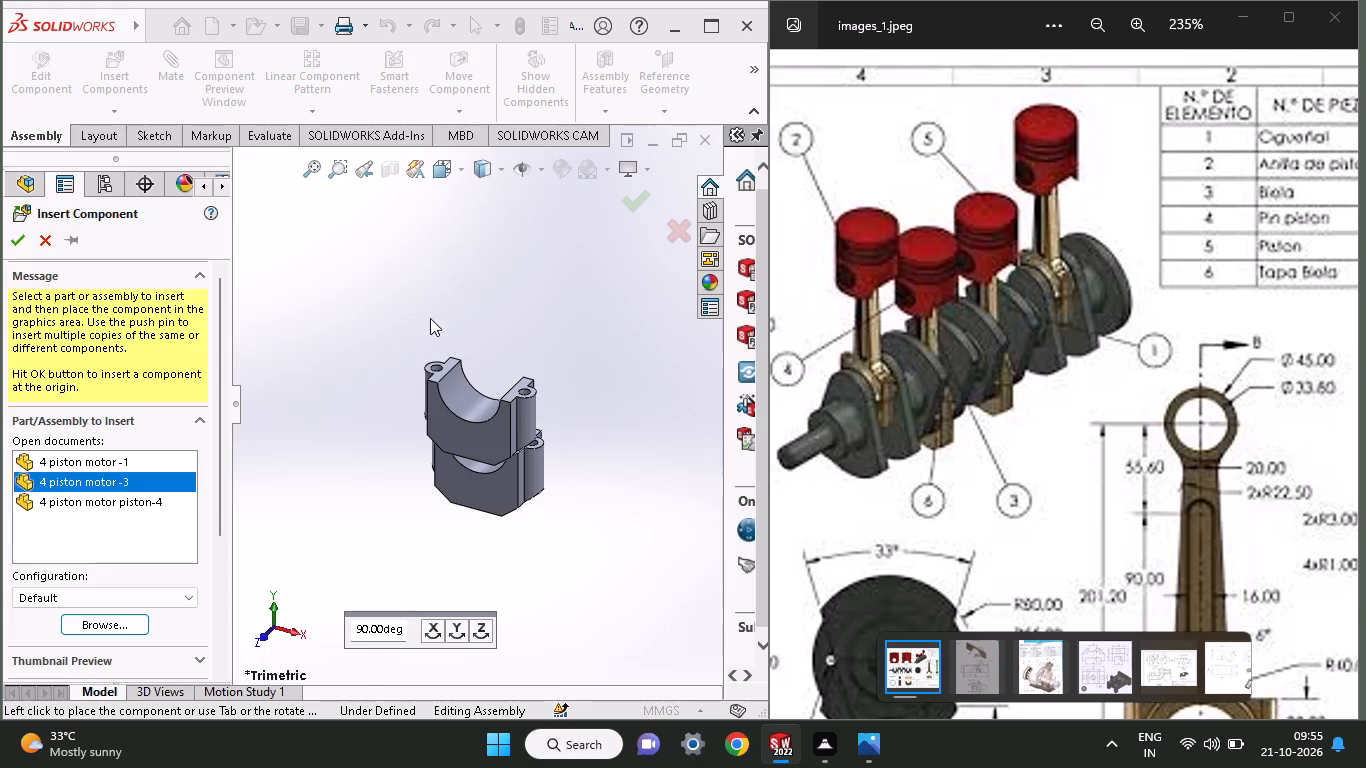
{"action": "left_click", "coordinate": [358, 336]}
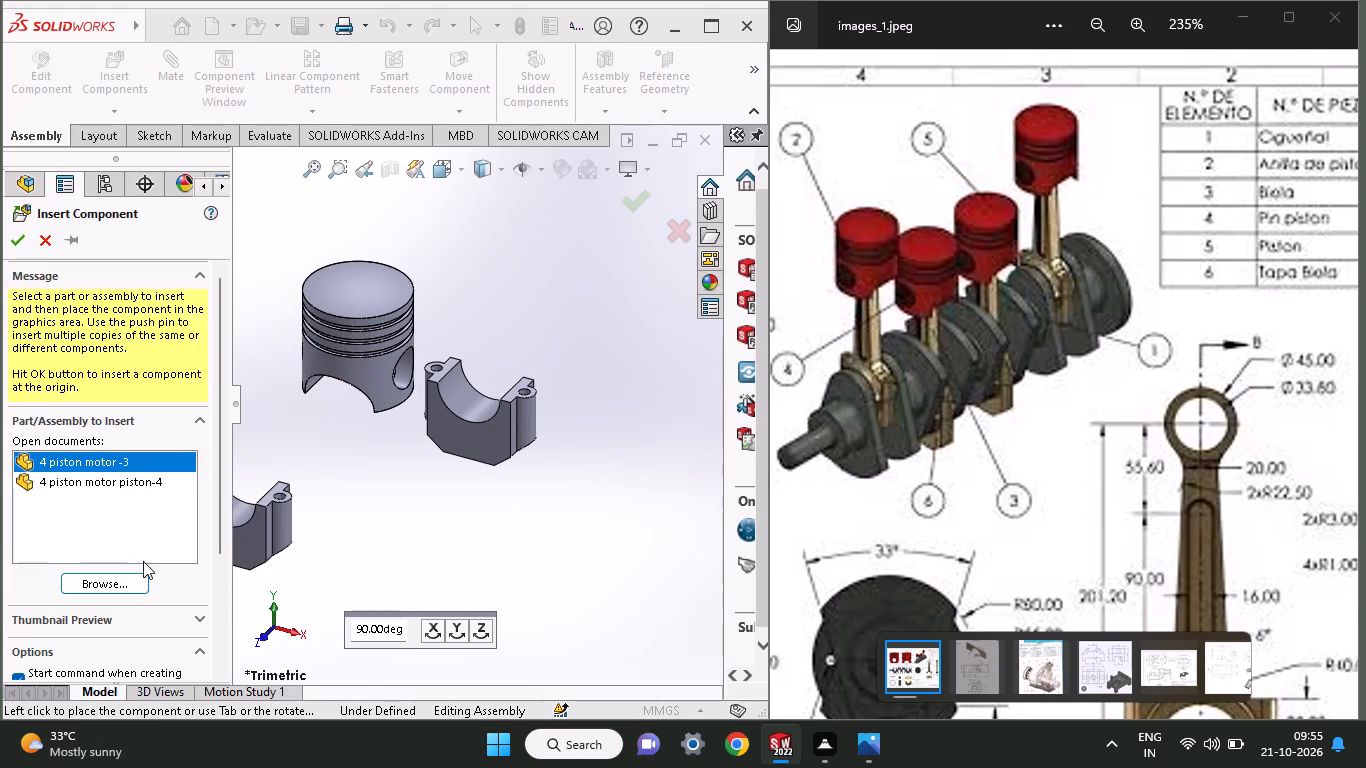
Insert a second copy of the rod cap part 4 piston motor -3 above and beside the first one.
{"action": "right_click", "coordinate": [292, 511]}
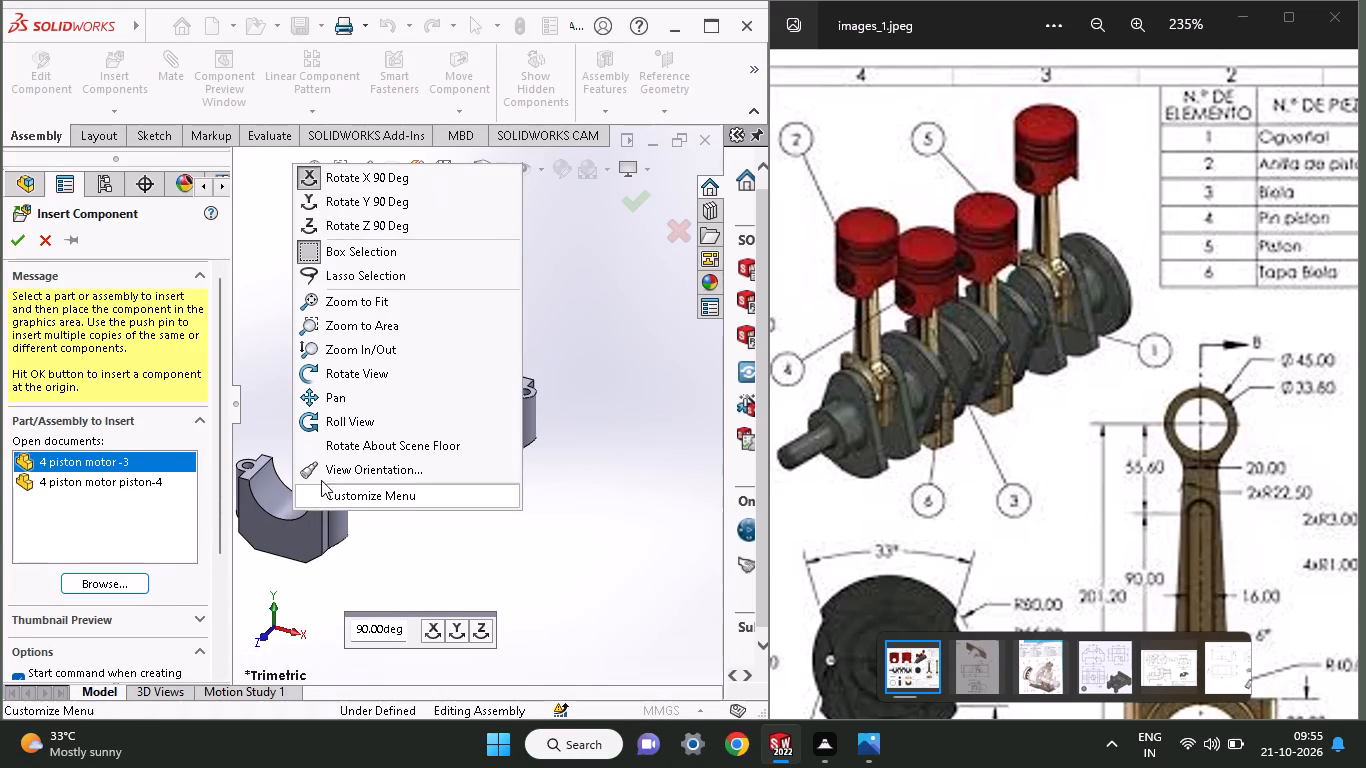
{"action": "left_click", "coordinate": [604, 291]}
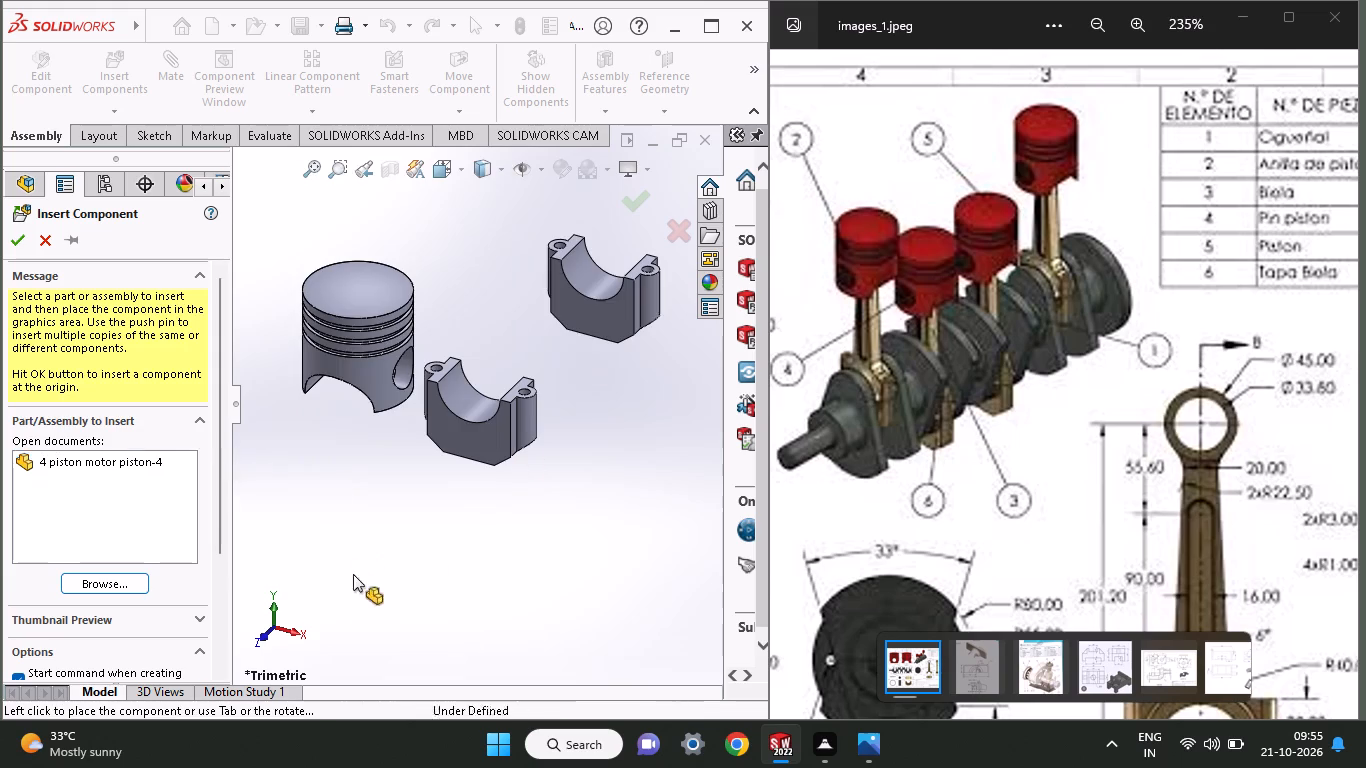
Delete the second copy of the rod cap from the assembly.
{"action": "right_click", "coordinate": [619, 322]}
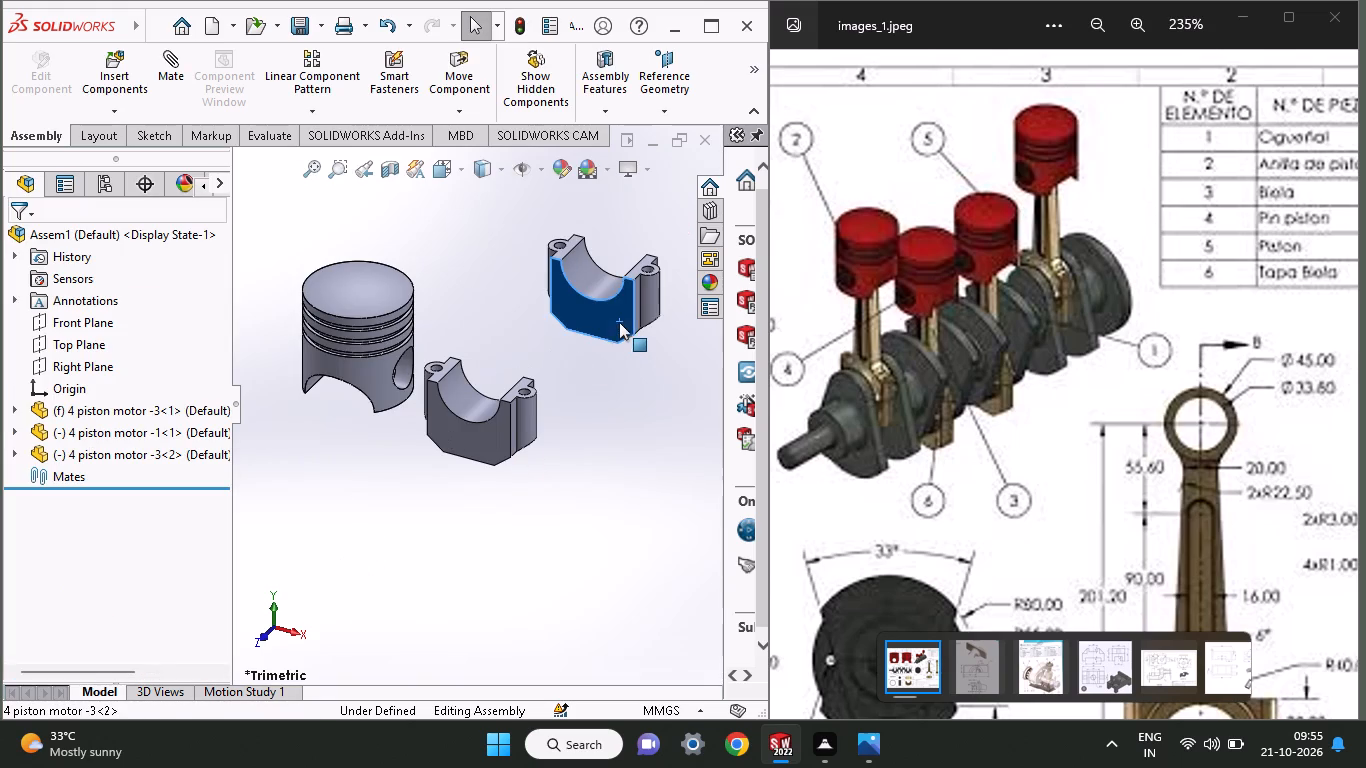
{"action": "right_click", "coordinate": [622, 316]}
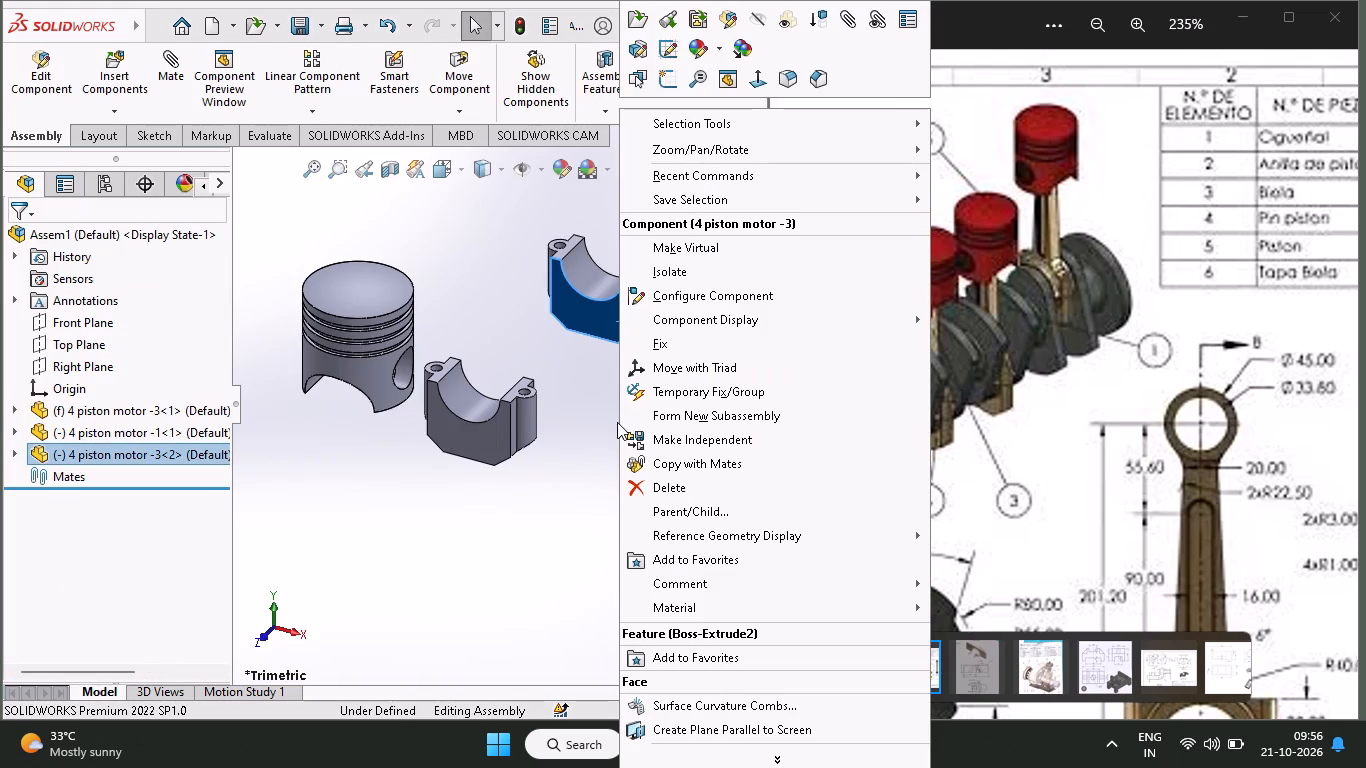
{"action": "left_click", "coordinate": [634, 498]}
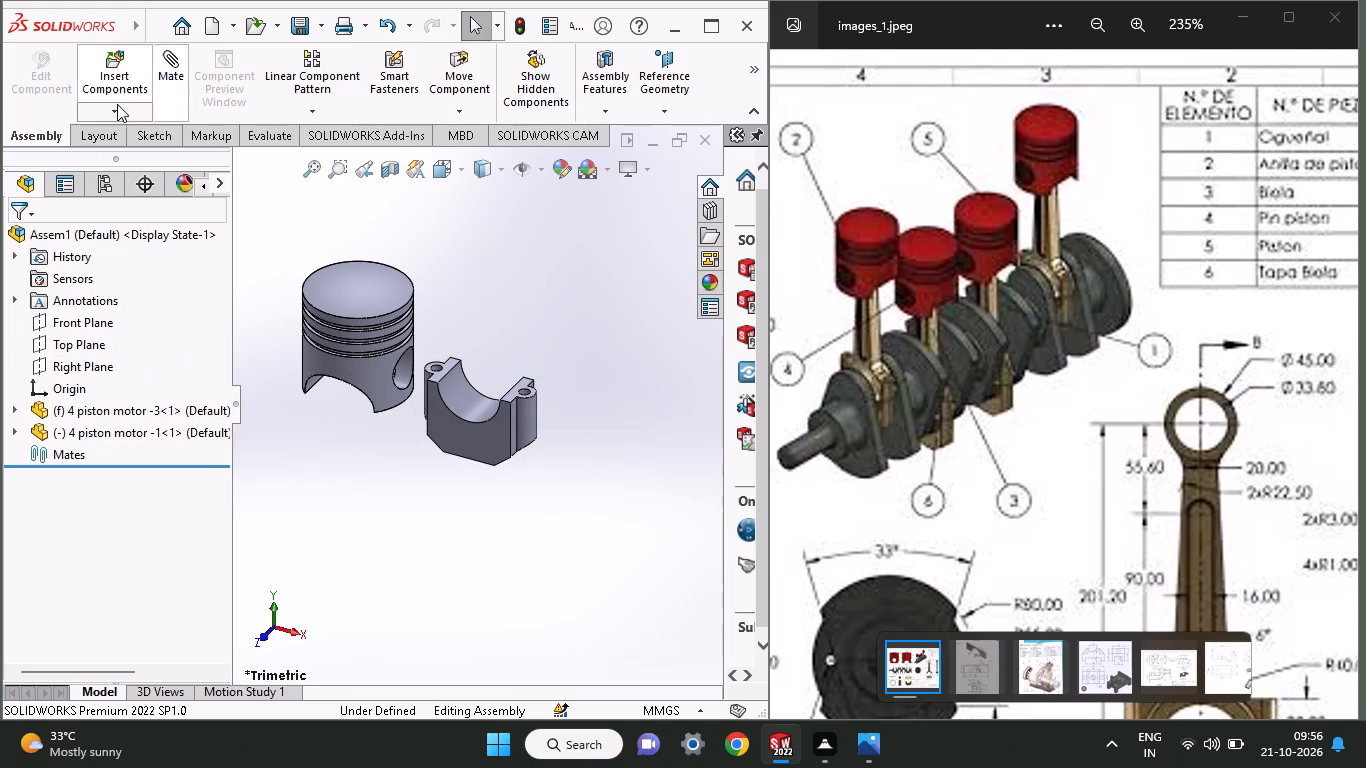
Look through the part files in the Documents folder for the next component to insert, and close the file browser without choosing one.
{"action": "left_click", "coordinate": [100, 73]}
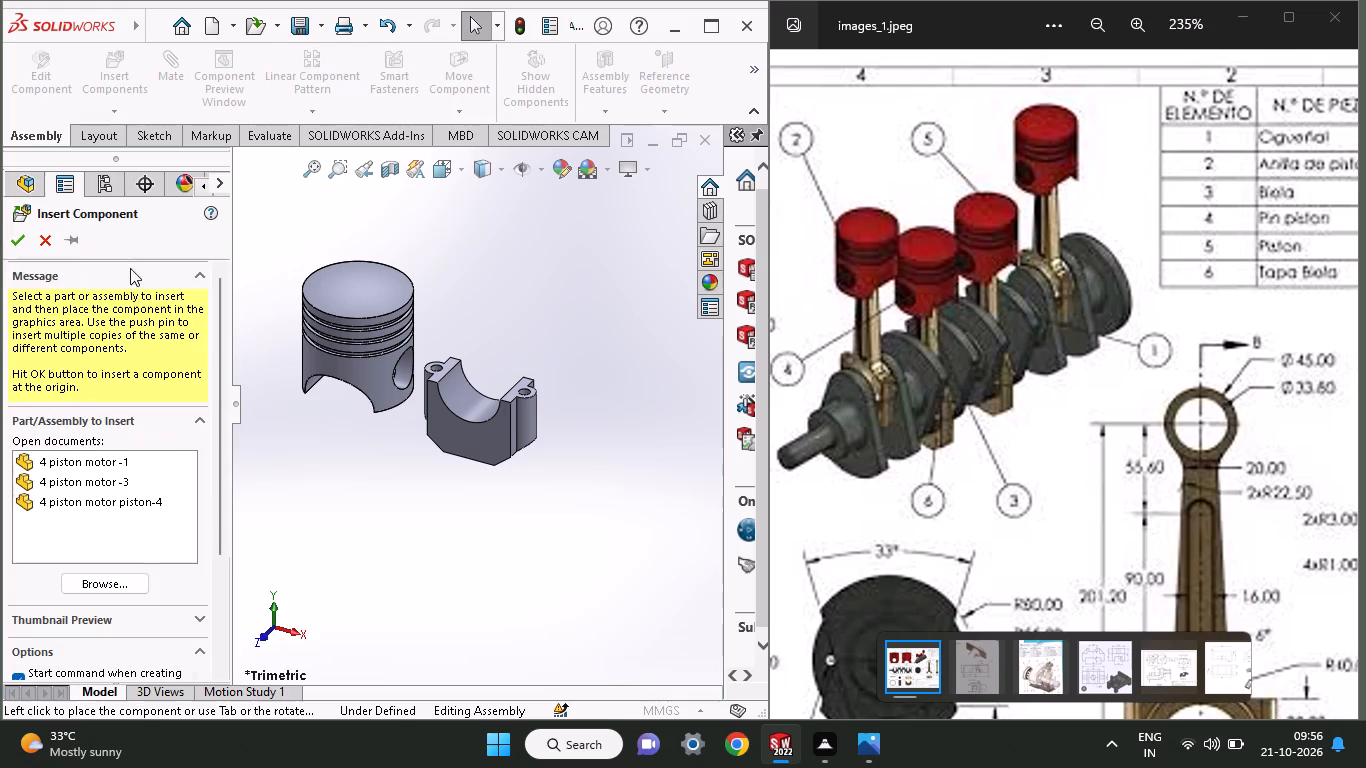
{"action": "left_click", "coordinate": [70, 580]}
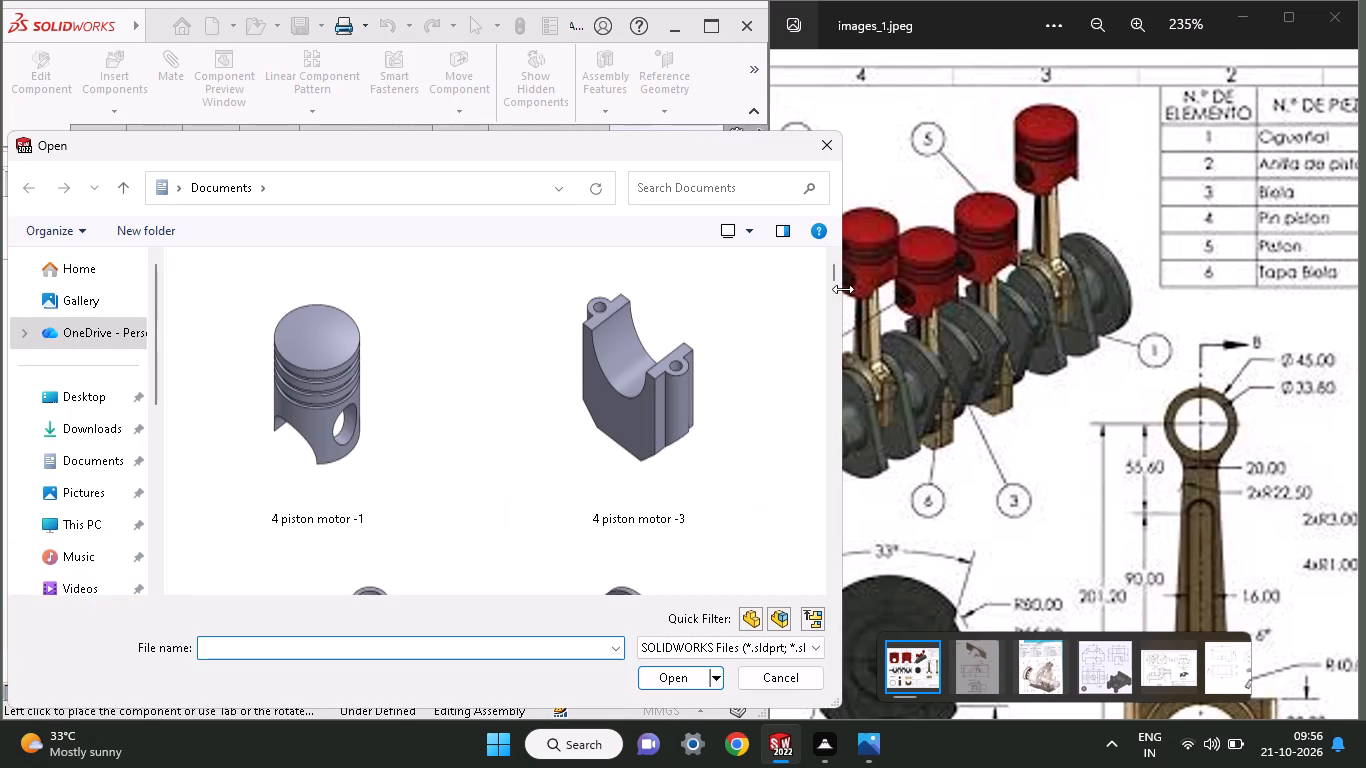
{"action": "left_click_drag", "start_coordinate": [830, 278], "coordinate": [836, 277]}
{"action": "left_click_drag", "start_coordinate": [836, 277], "coordinate": [837, 273]}
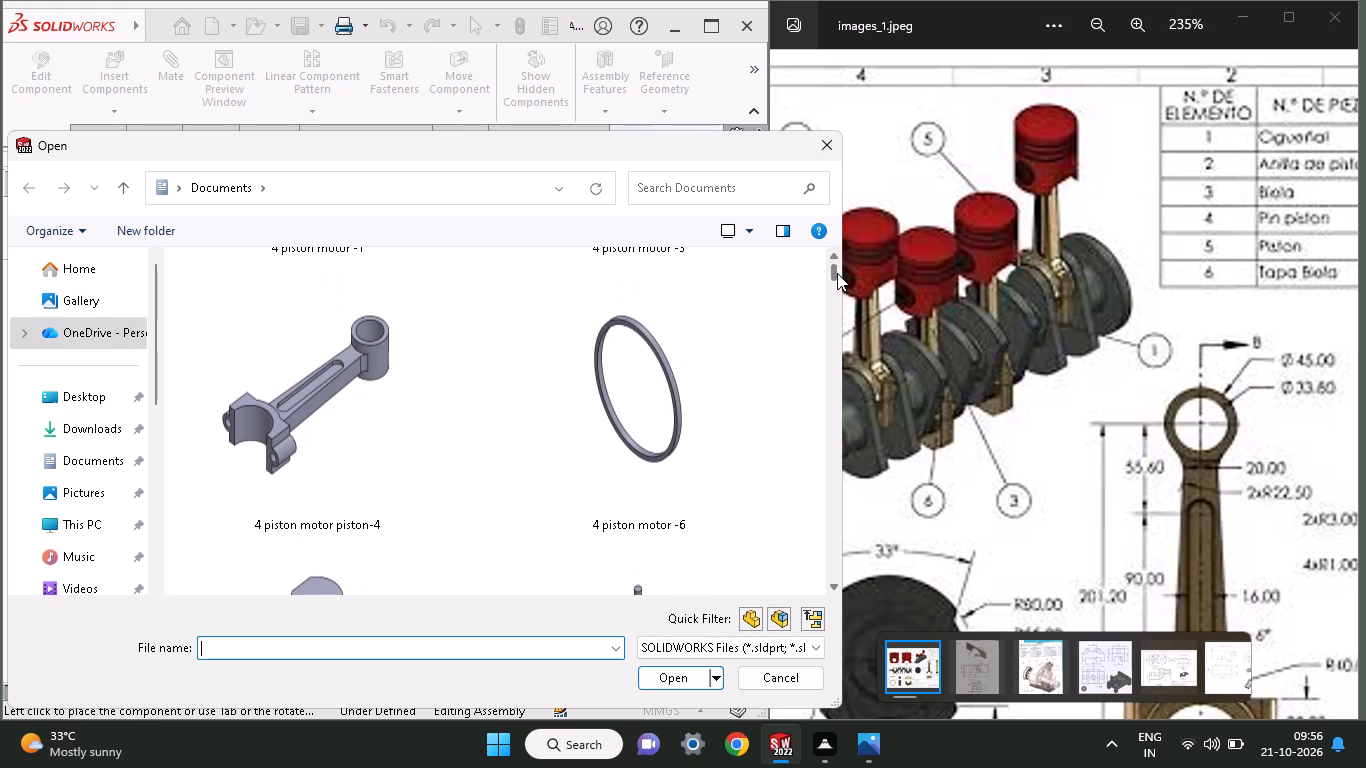
{"action": "left_click_drag", "start_coordinate": [837, 273], "coordinate": [837, 277]}
{"action": "left_click_drag", "start_coordinate": [837, 277], "coordinate": [837, 279]}
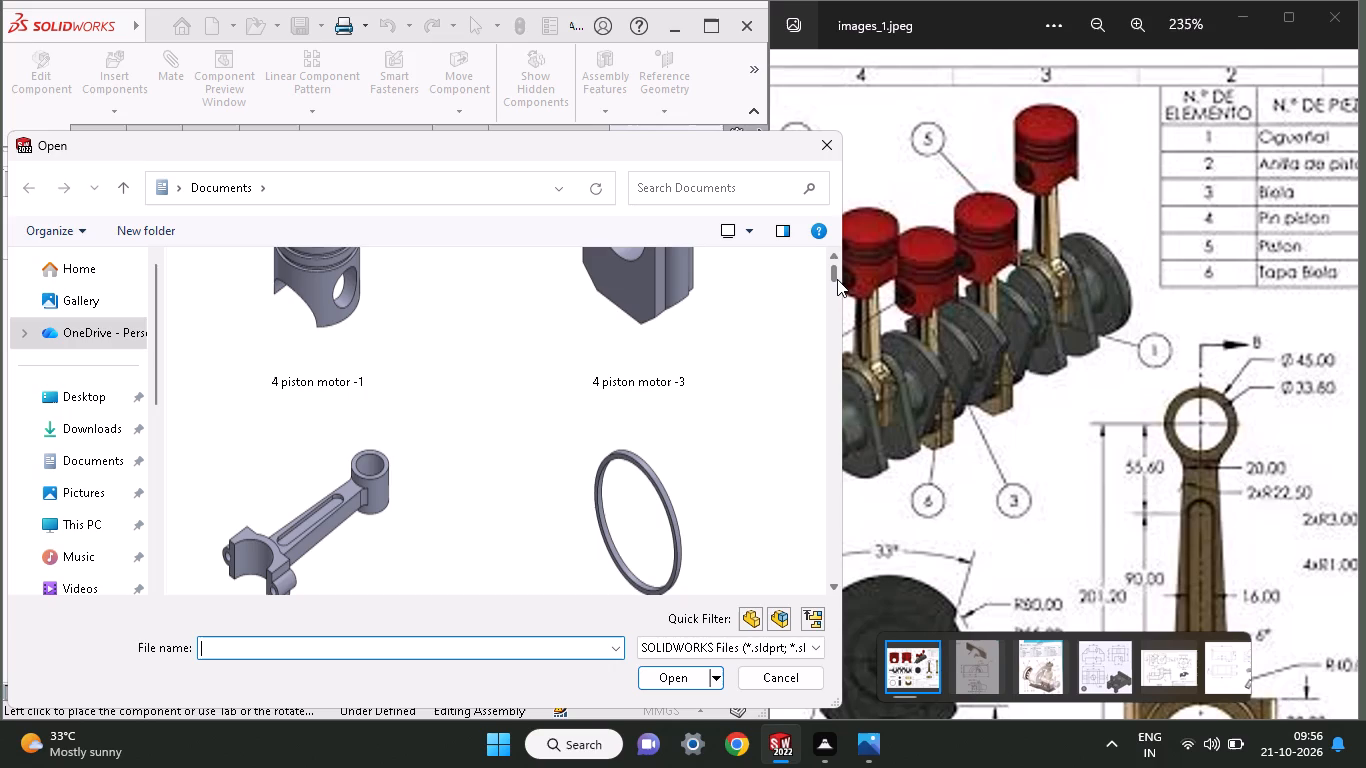
{"action": "left_click_drag", "start_coordinate": [837, 279], "coordinate": [837, 282]}
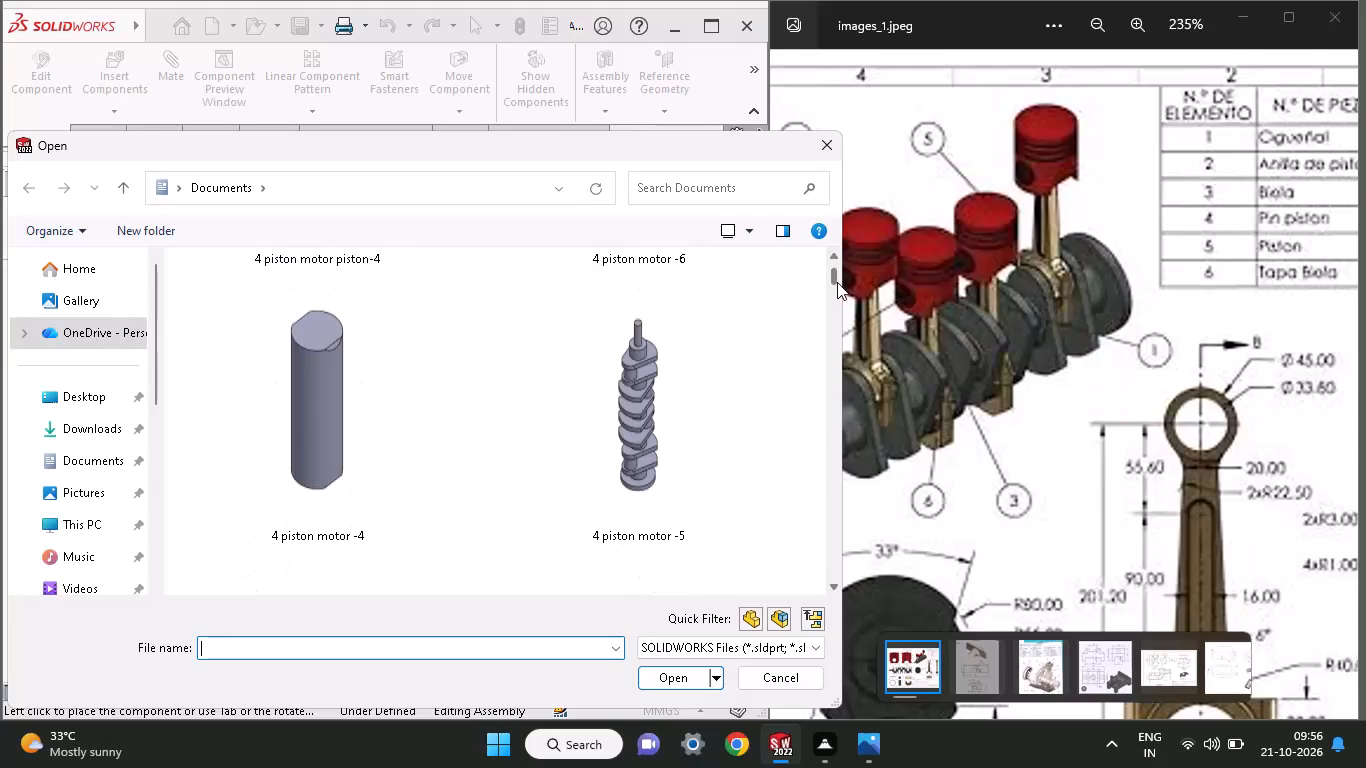
{"action": "left_click_drag", "start_coordinate": [837, 282], "coordinate": [805, 343]}
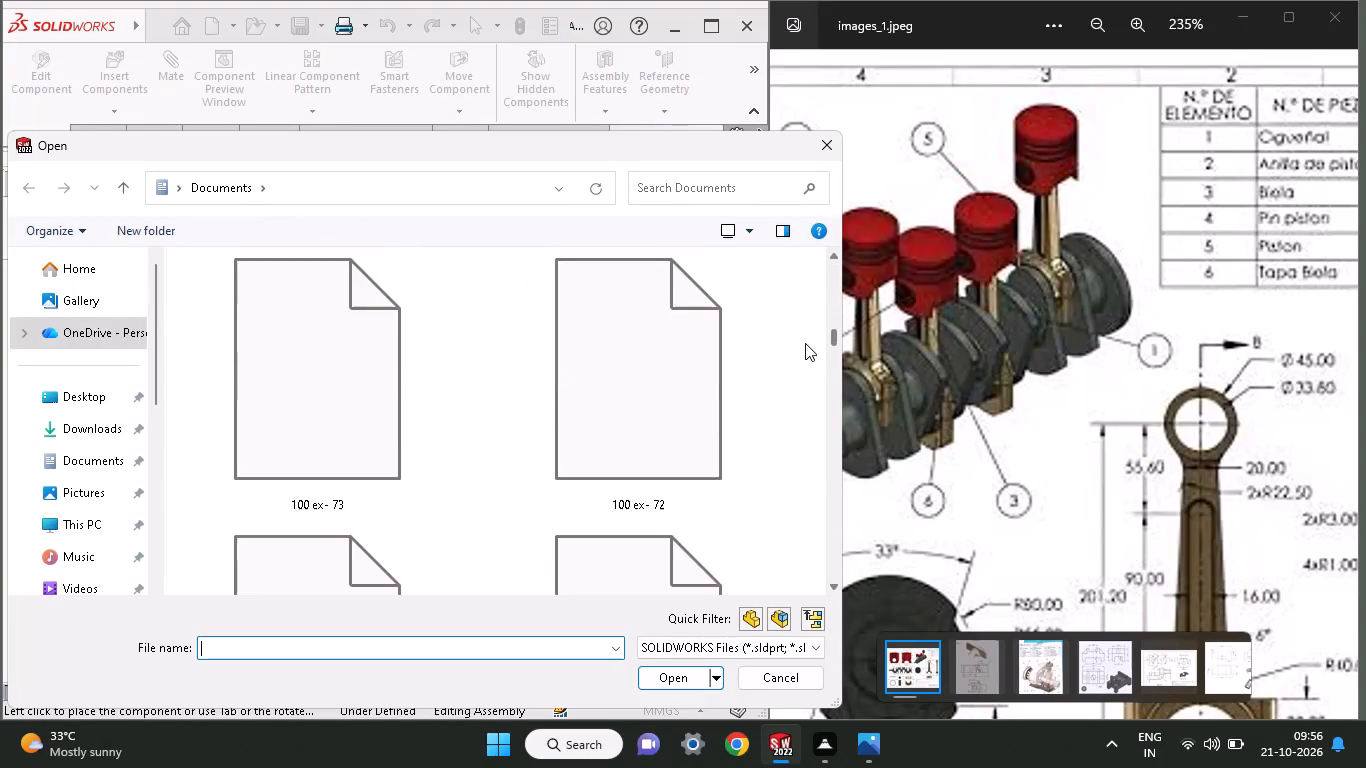
{"action": "left_click_drag", "start_coordinate": [805, 343], "coordinate": [809, 333]}
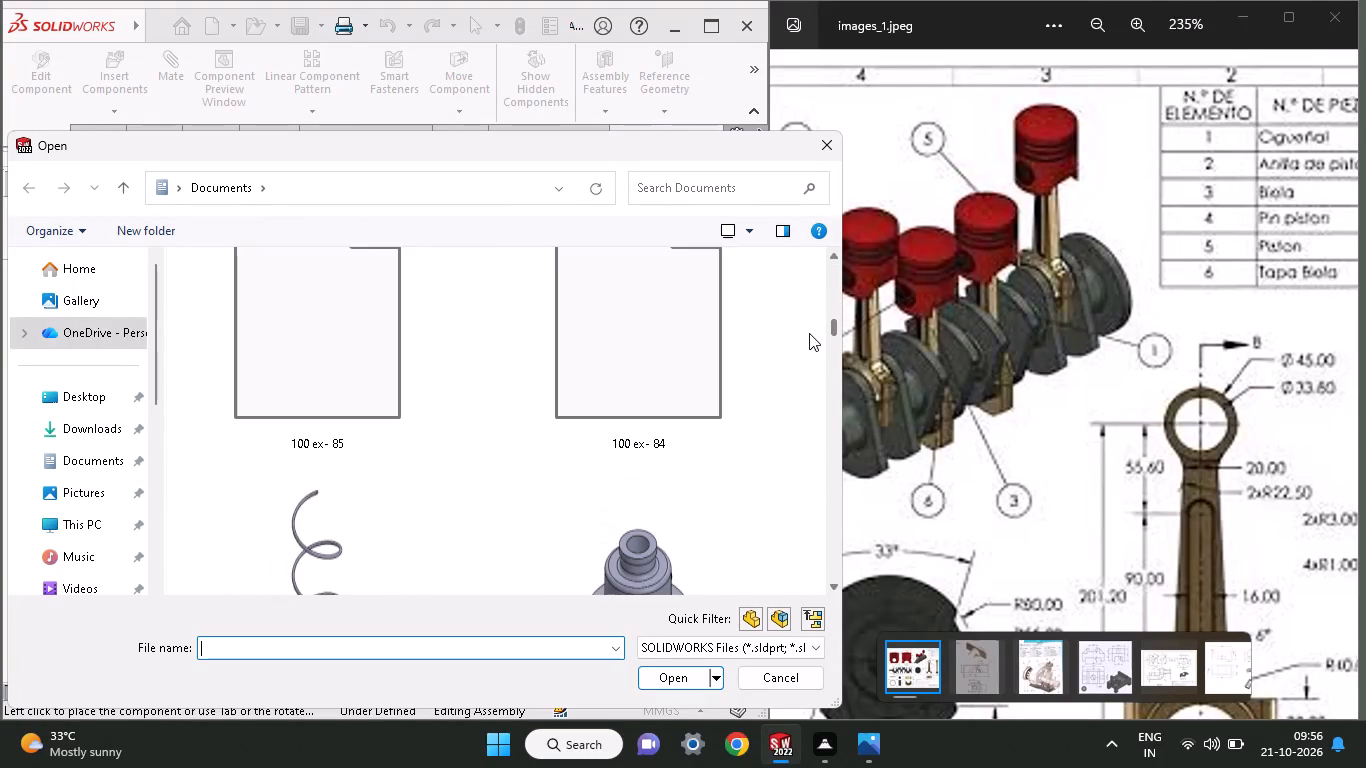
{"action": "left_click_drag", "start_coordinate": [809, 333], "coordinate": [807, 347]}
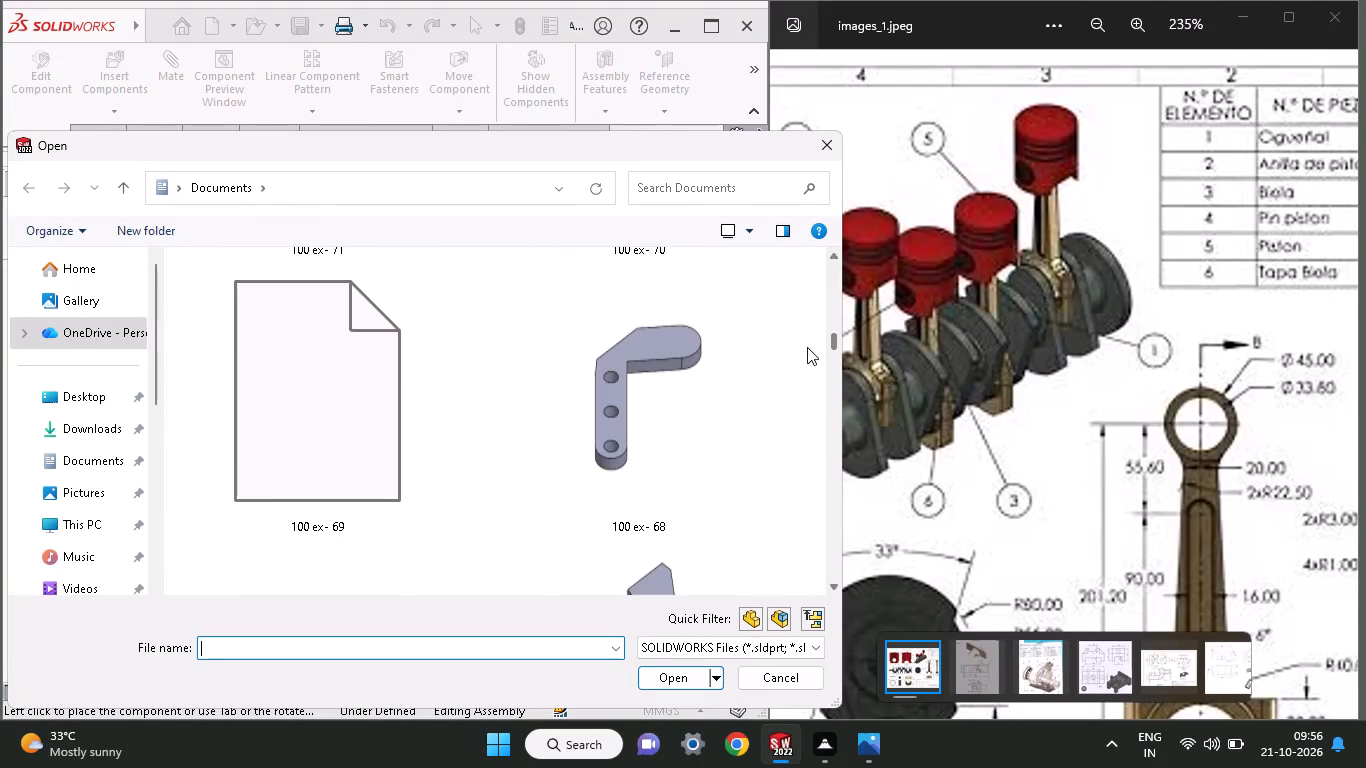
{"action": "left_click_drag", "start_coordinate": [807, 347], "coordinate": [734, 398]}
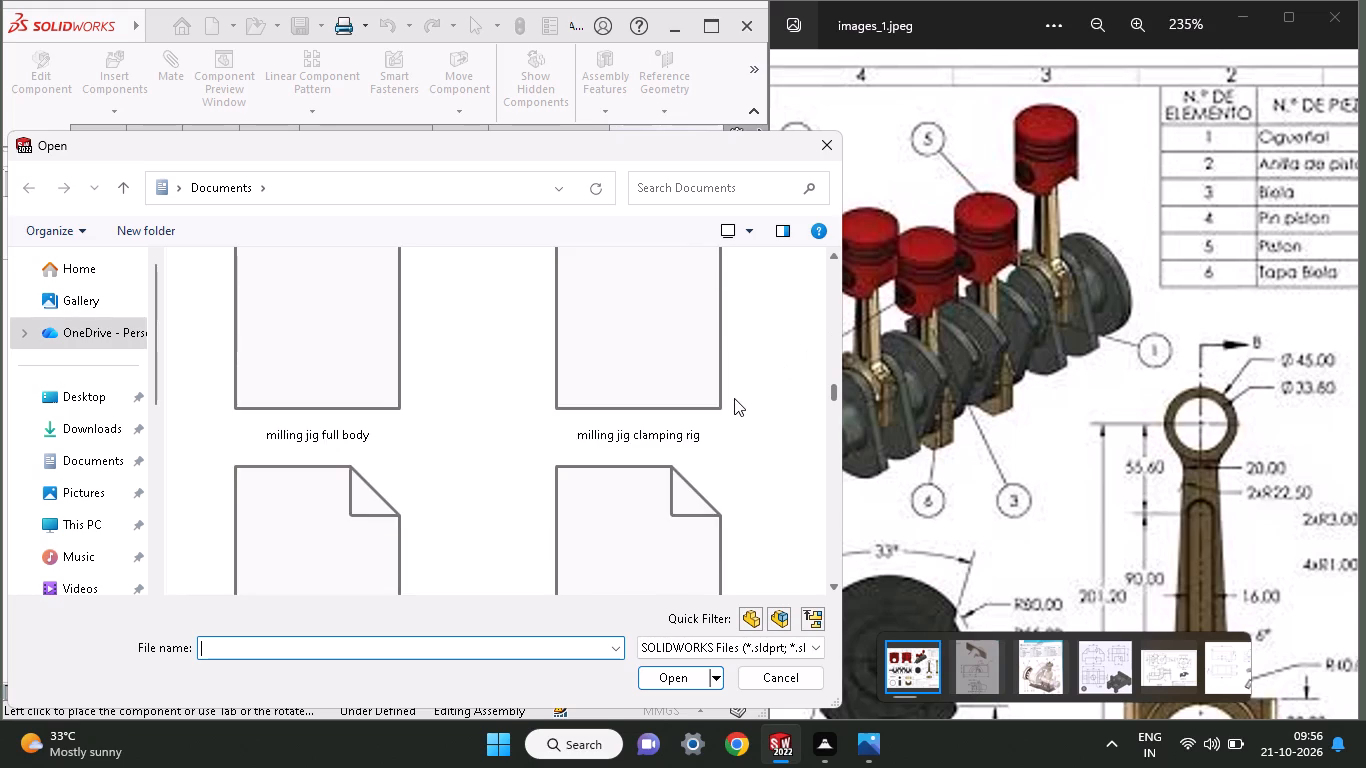
{"action": "left_click_drag", "start_coordinate": [734, 398], "coordinate": [807, 207]}
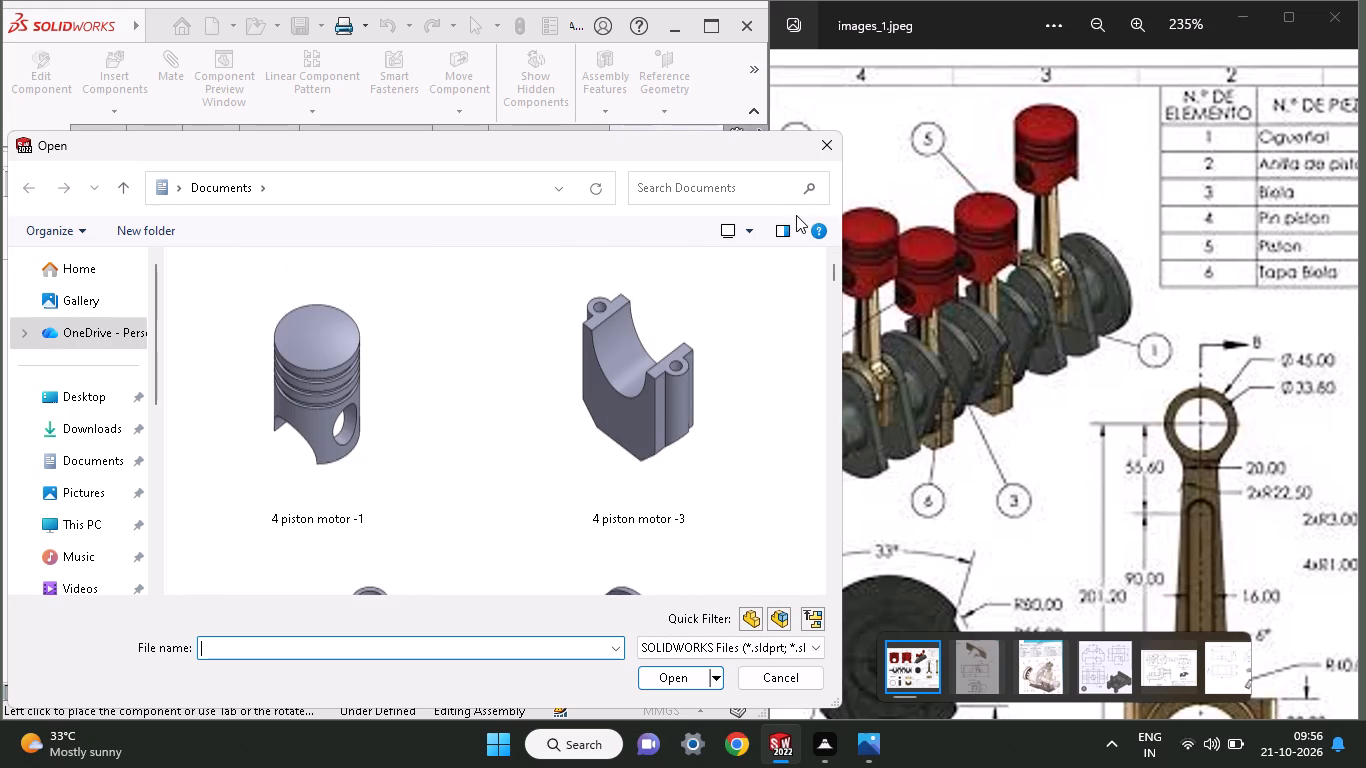
{"action": "left_click", "coordinate": [840, 155]}
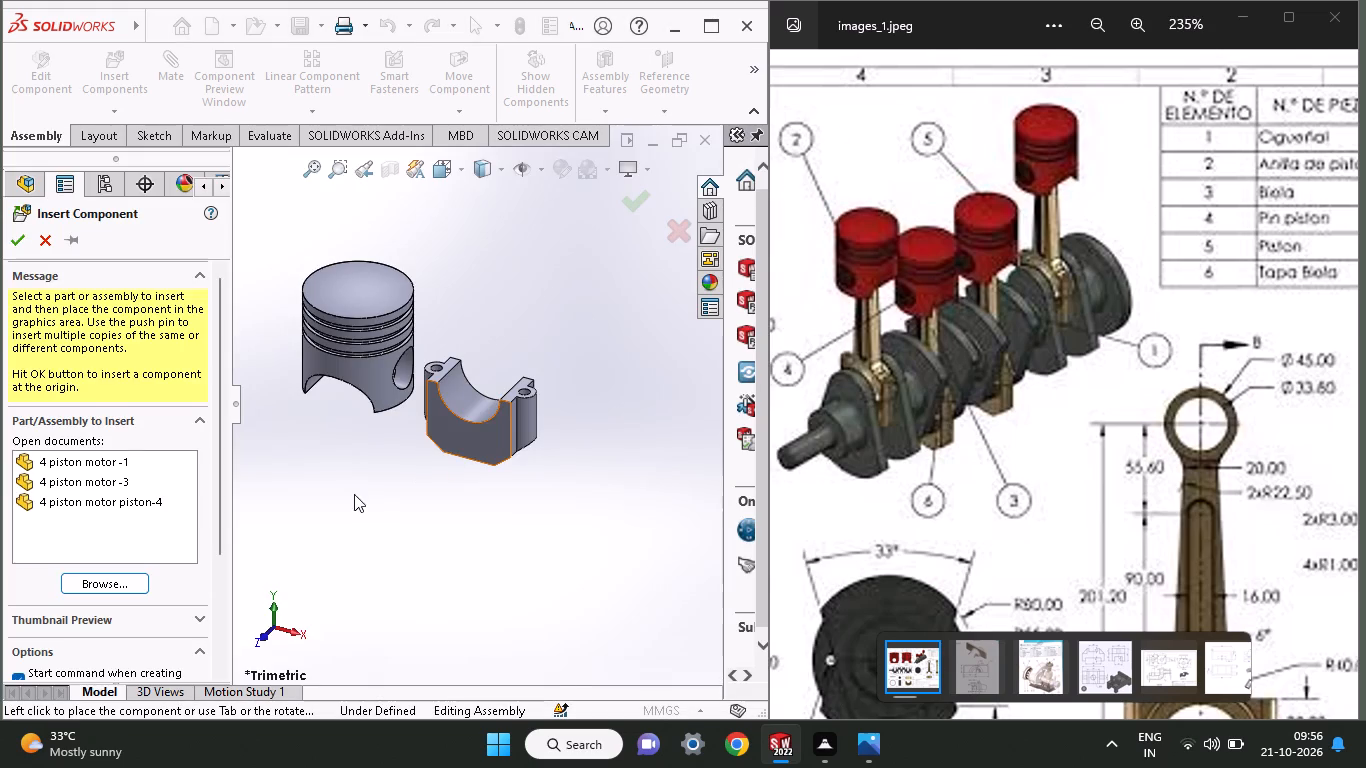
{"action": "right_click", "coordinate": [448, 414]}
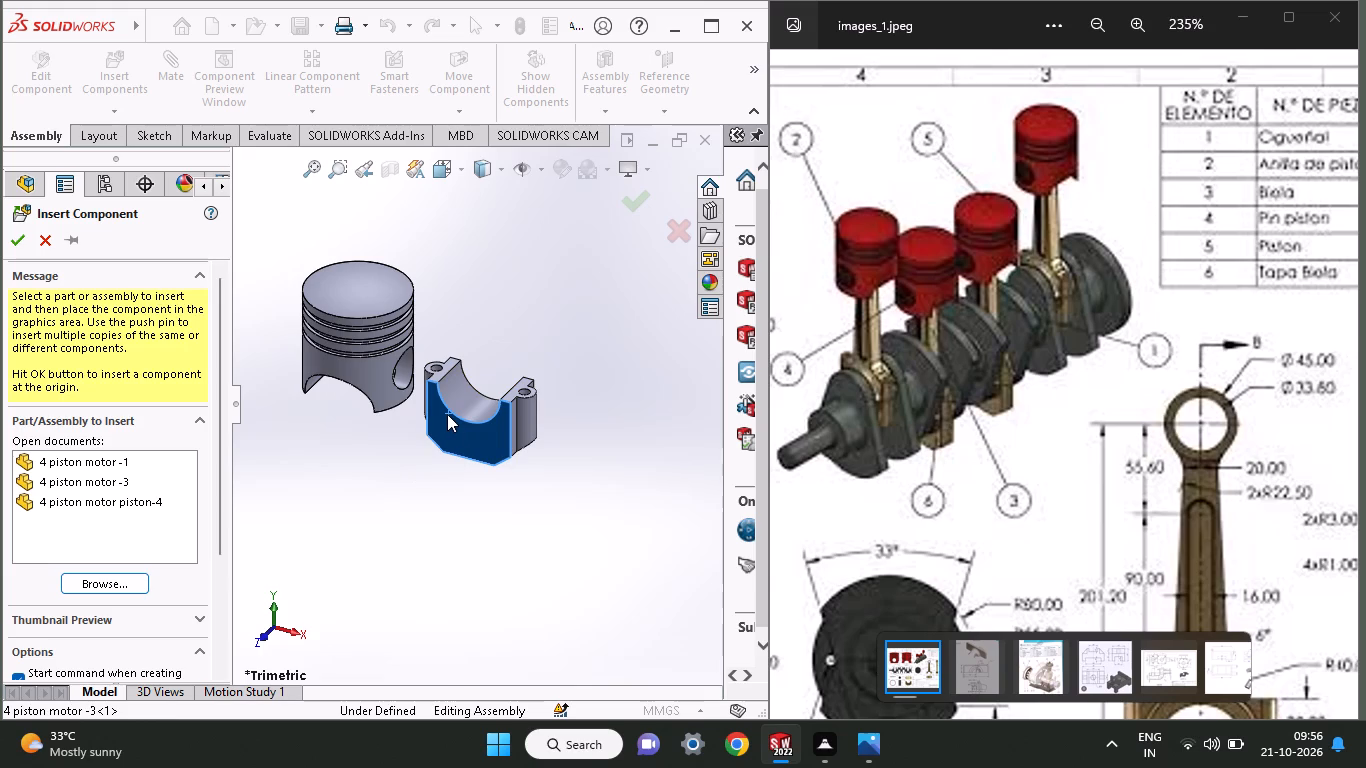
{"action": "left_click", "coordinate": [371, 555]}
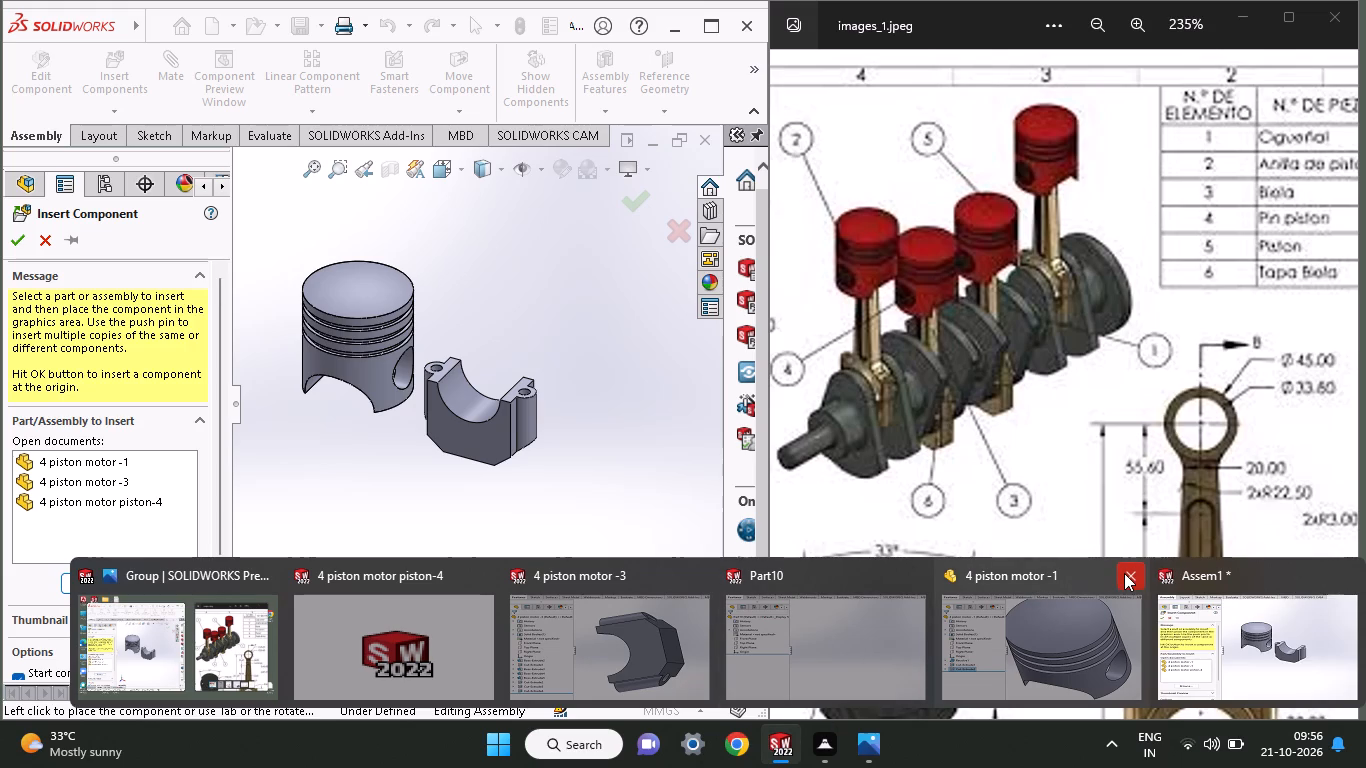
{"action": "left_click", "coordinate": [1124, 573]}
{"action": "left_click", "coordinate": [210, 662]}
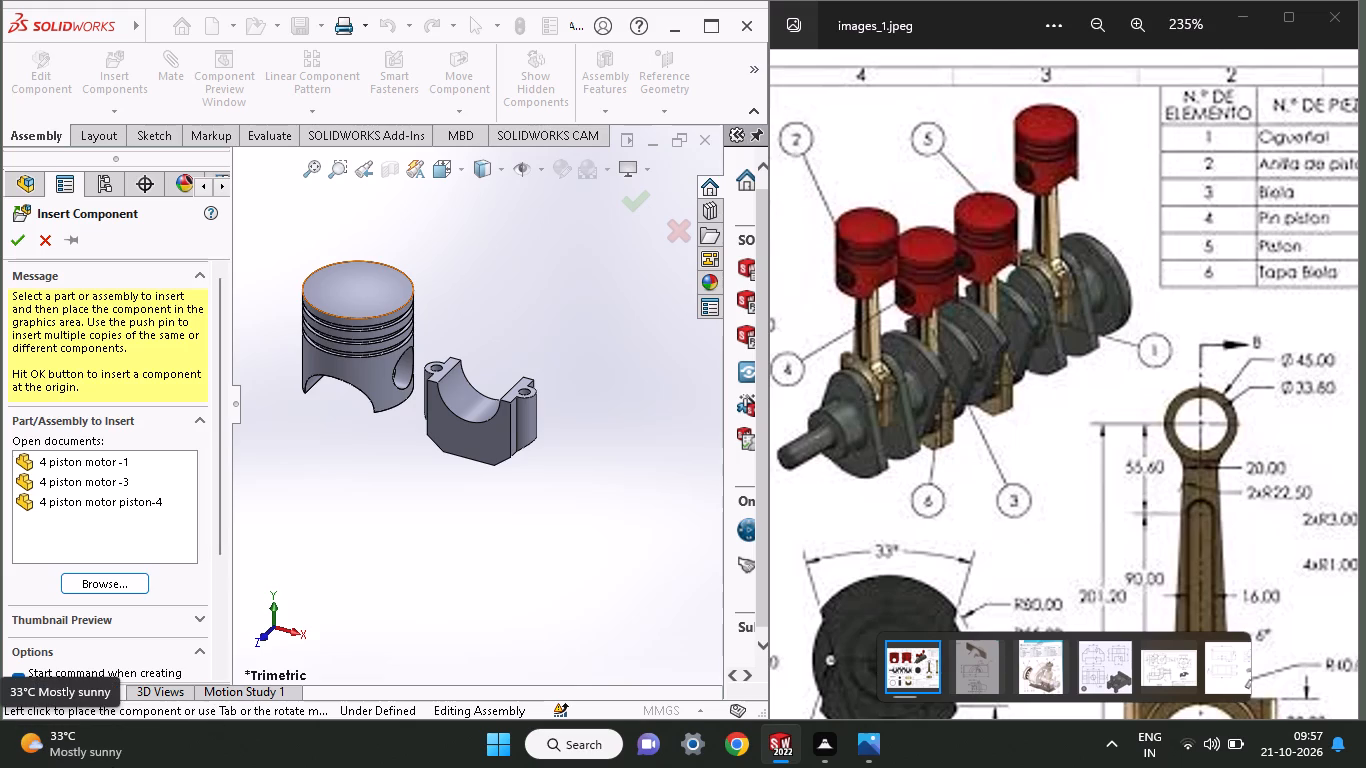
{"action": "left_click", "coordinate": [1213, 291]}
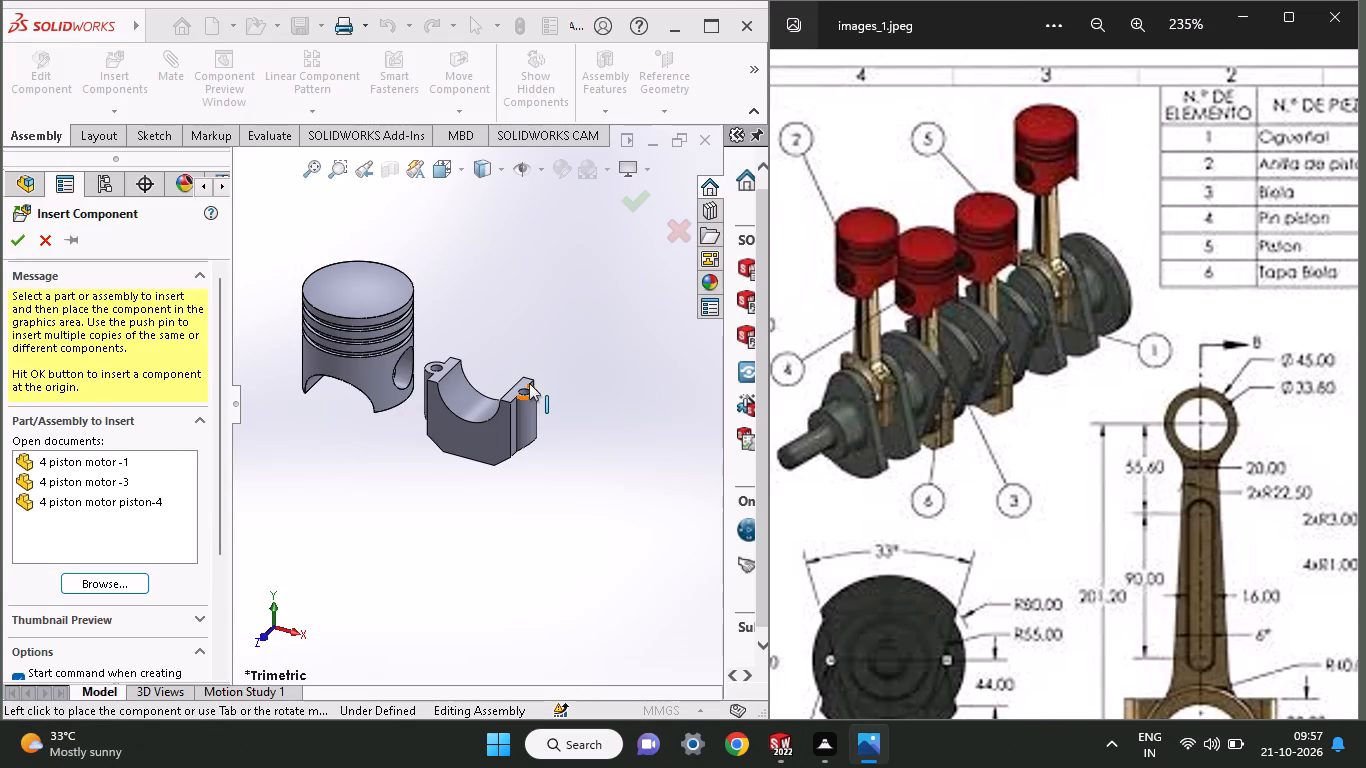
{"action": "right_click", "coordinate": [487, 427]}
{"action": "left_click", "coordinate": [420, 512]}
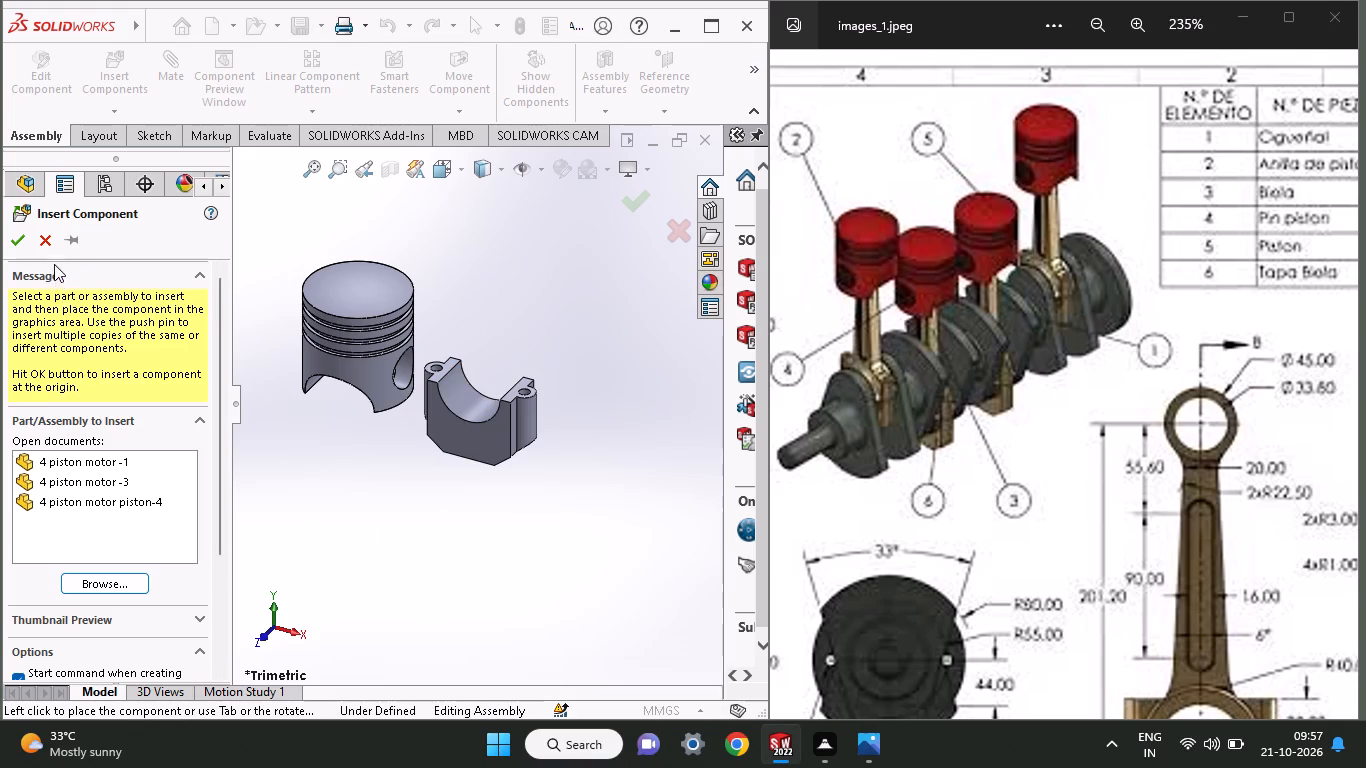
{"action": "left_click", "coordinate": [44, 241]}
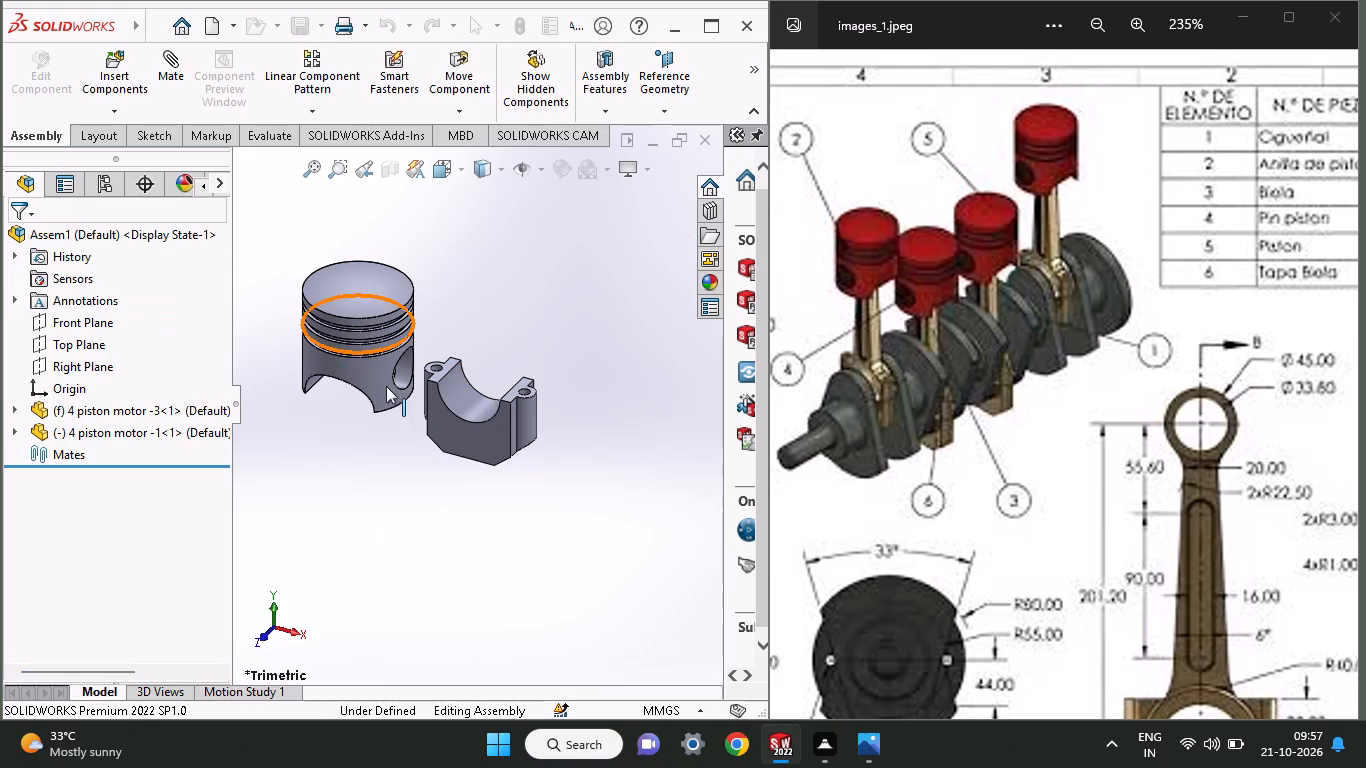
Delete the rod cap and the piston from the assembly, leaving no components in it.
{"action": "right_click", "coordinate": [454, 445]}
{"action": "left_click", "coordinate": [475, 475]}
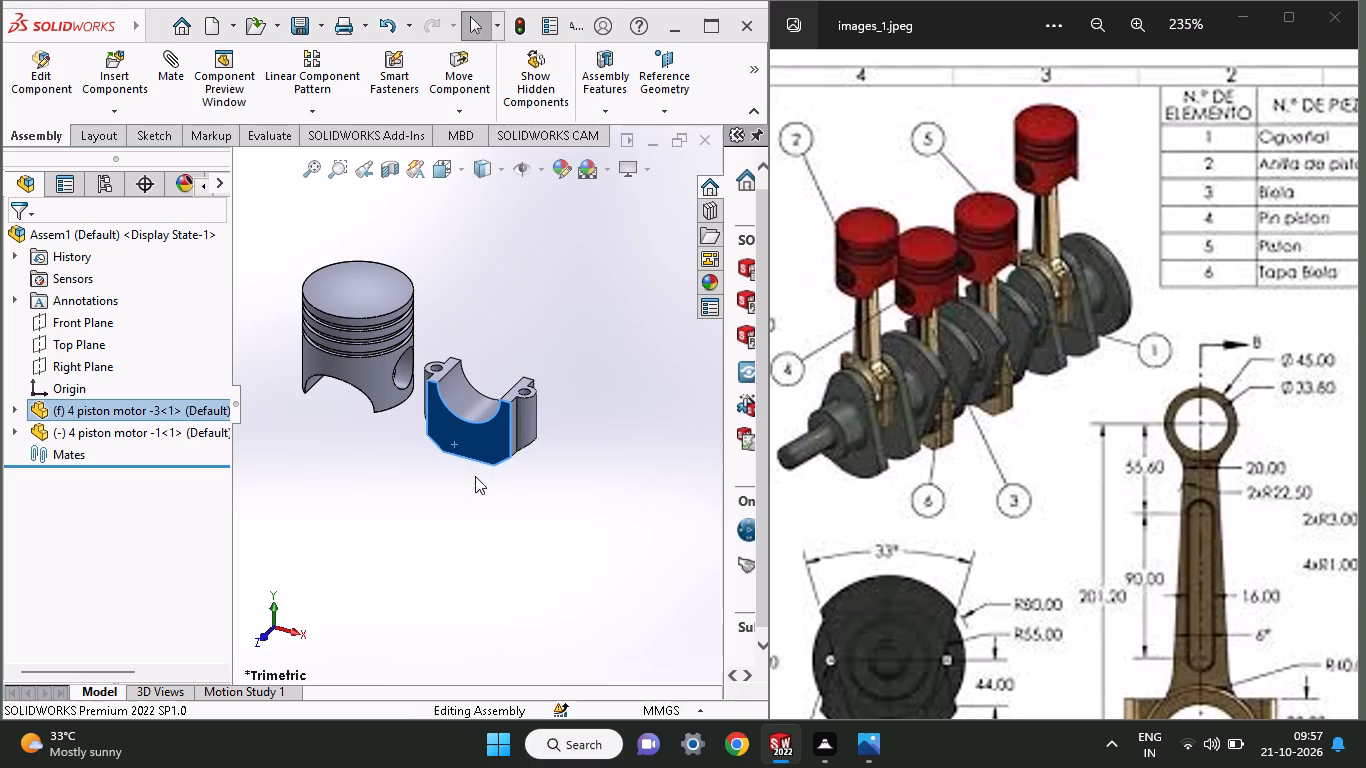
{"action": "right_click", "coordinate": [367, 336]}
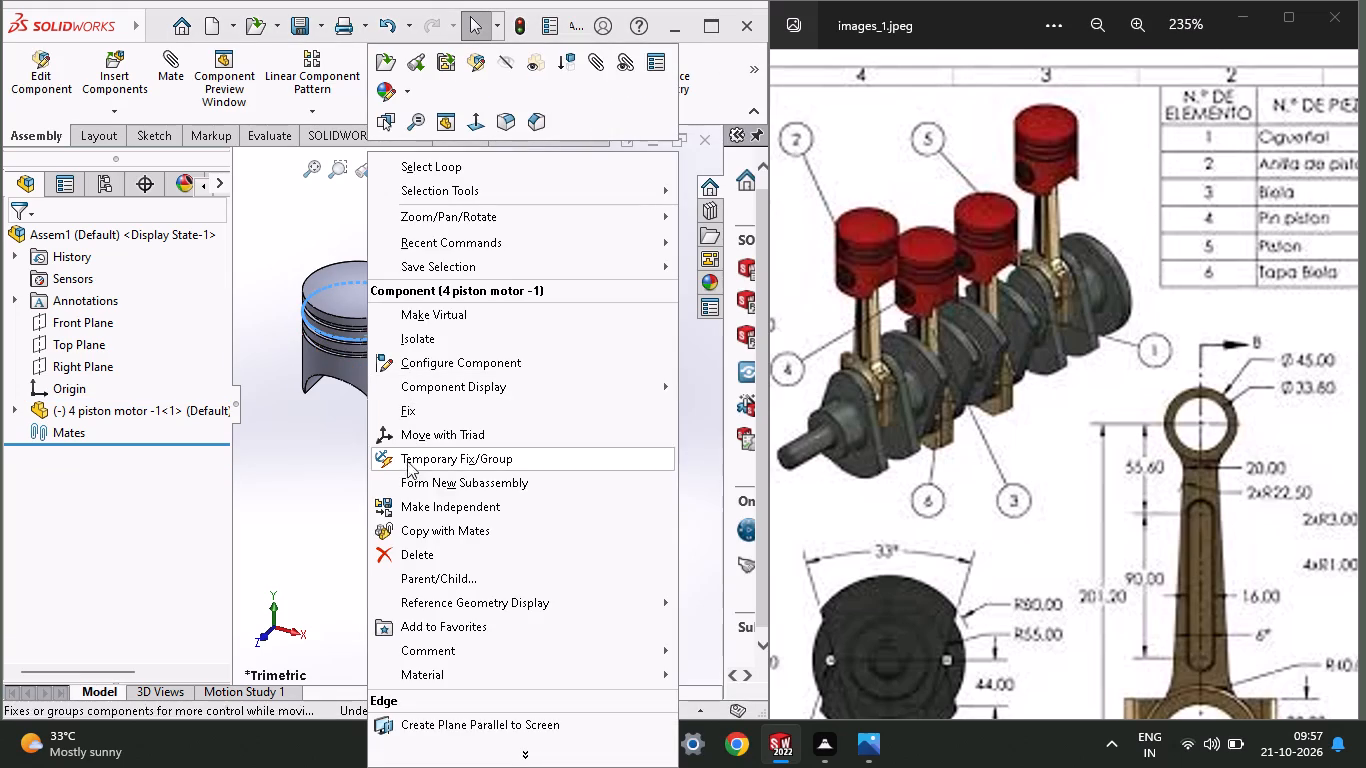
{"action": "left_click_drag", "start_coordinate": [394, 539], "coordinate": [392, 552]}
{"action": "left_click", "coordinate": [392, 552]}
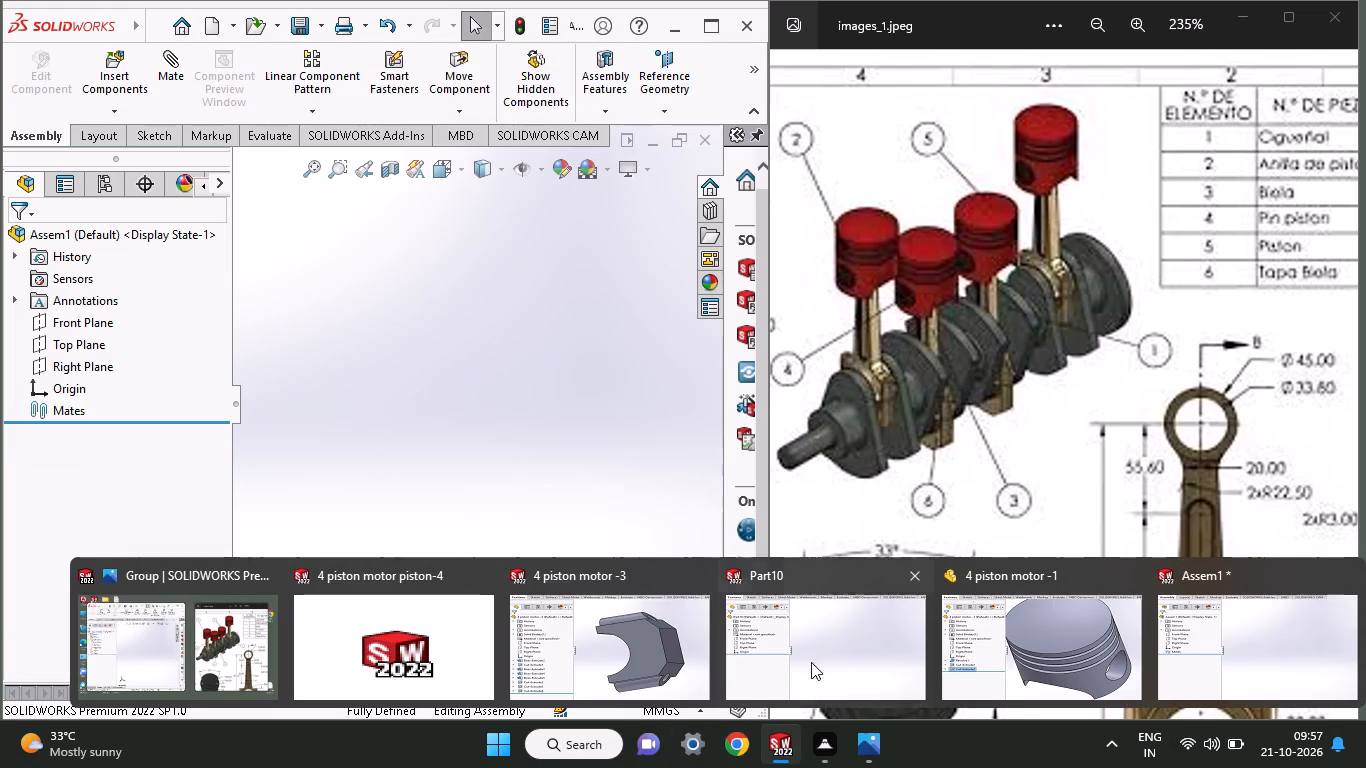
In the rod cap part 4 piston motor -3, delete Boss-Extrude2 with its dependent features and the leftover Sketch2.
{"action": "left_click", "coordinate": [663, 626]}
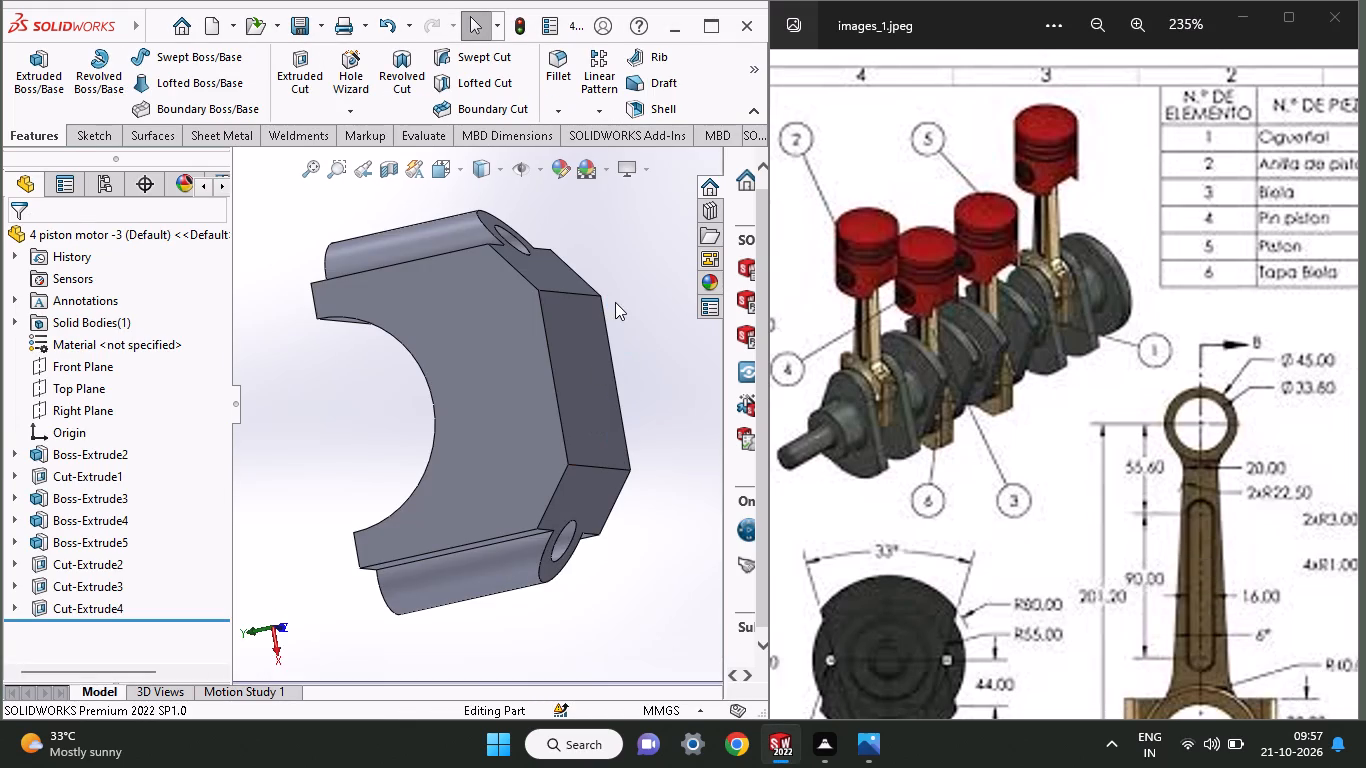
{"action": "right_click", "coordinate": [526, 355]}
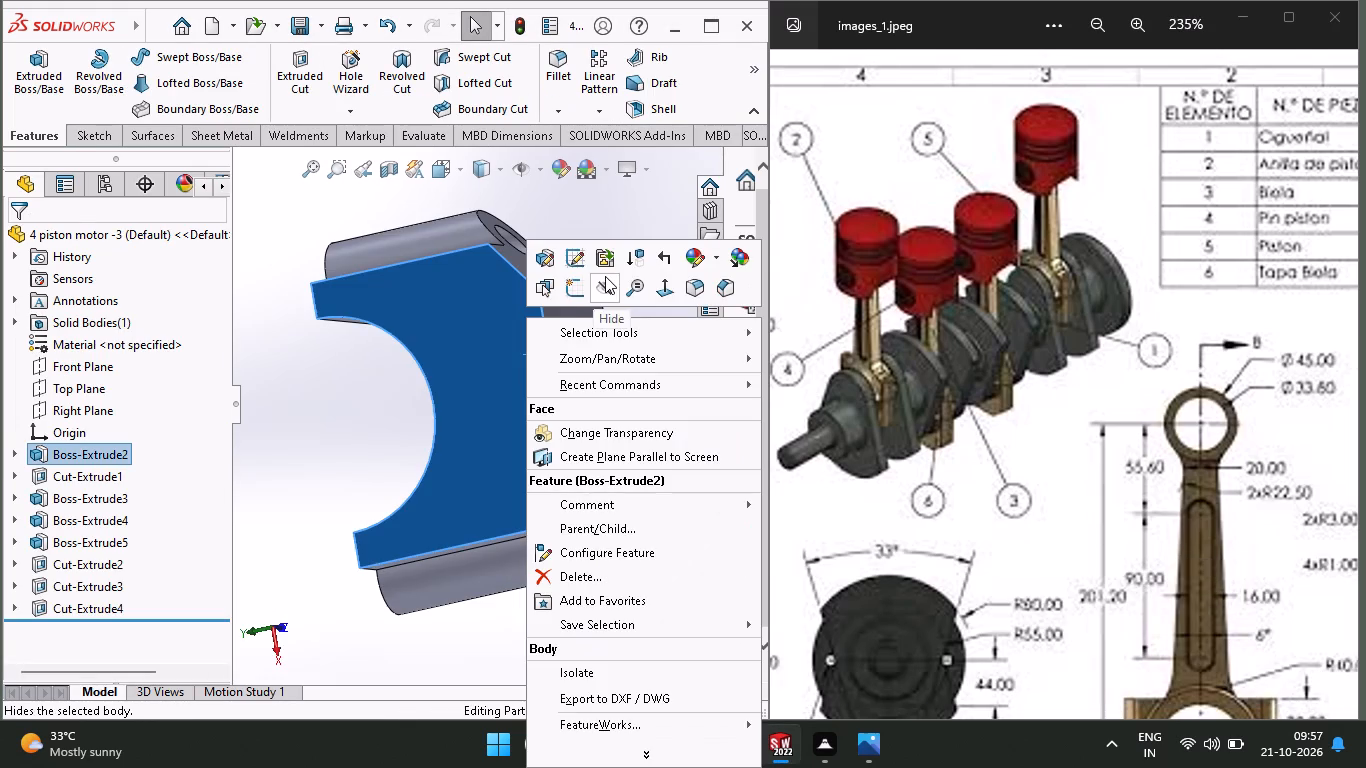
{"action": "left_click", "coordinate": [547, 569]}
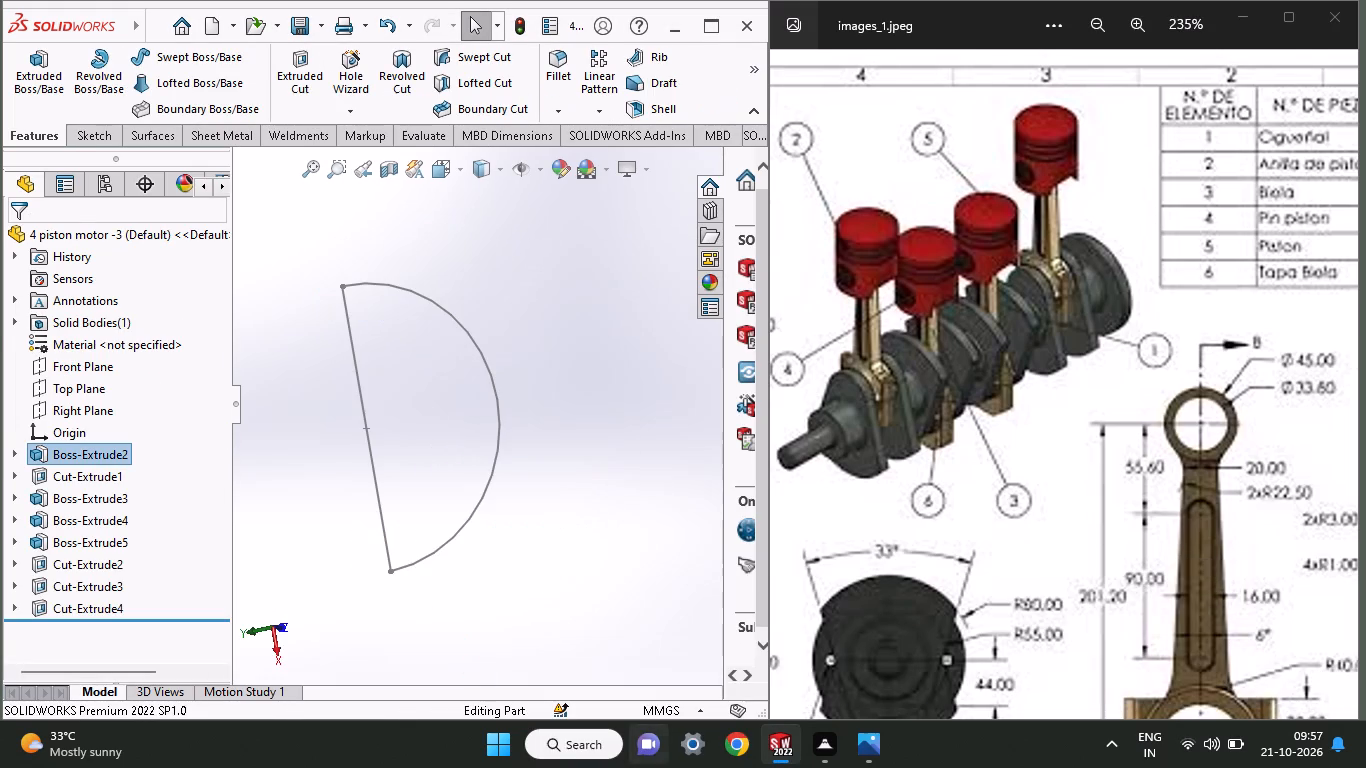
{"action": "right_click", "coordinate": [501, 439]}
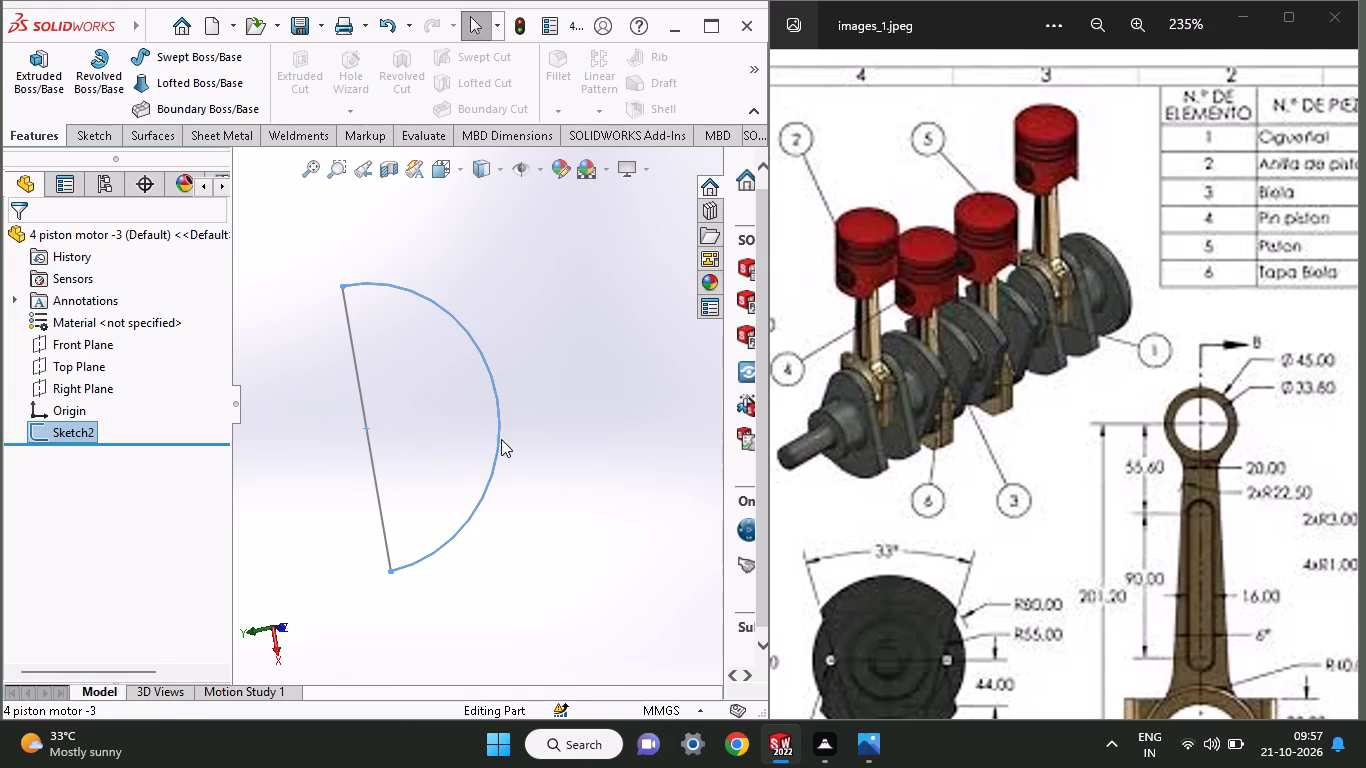
{"action": "left_click", "coordinate": [594, 669]}
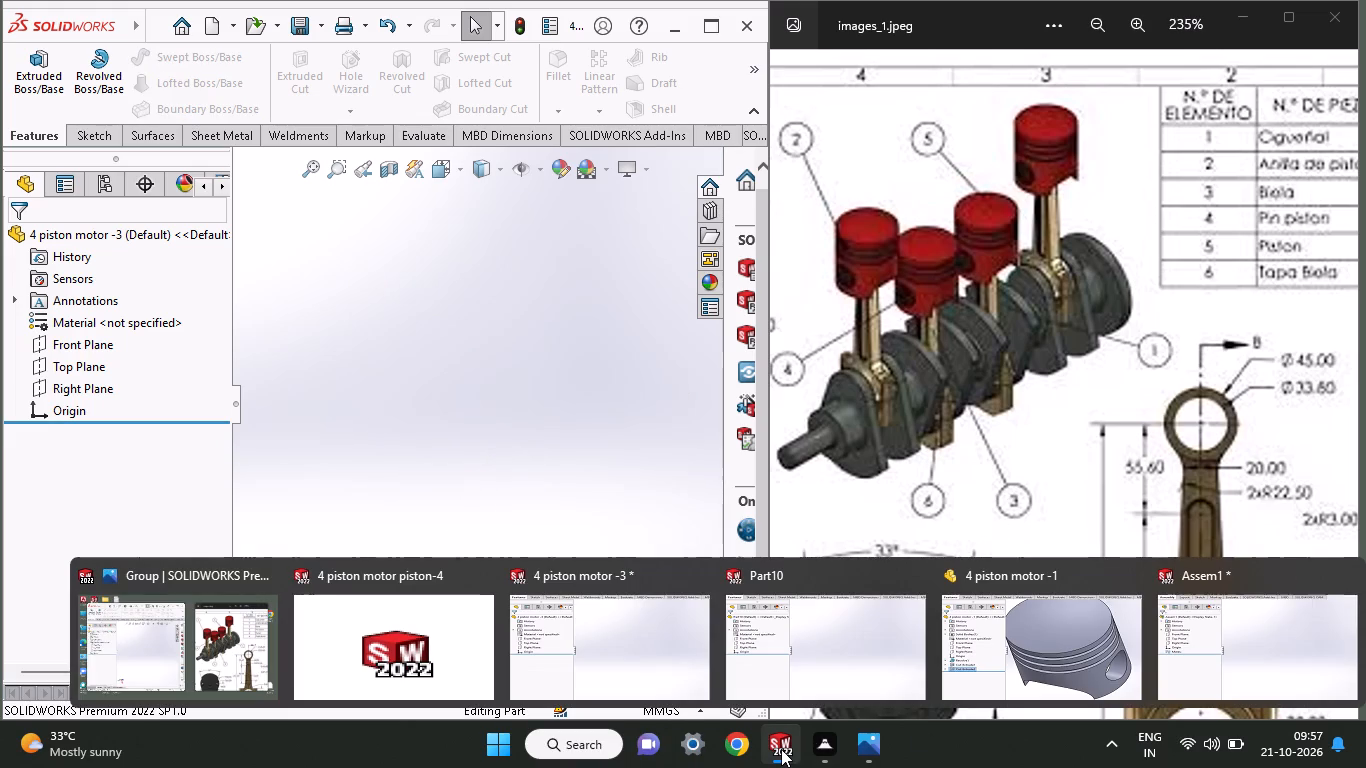
Close the rod cap part 4 piston motor -3 without saving its changes.
{"action": "left_click", "coordinate": [498, 578]}
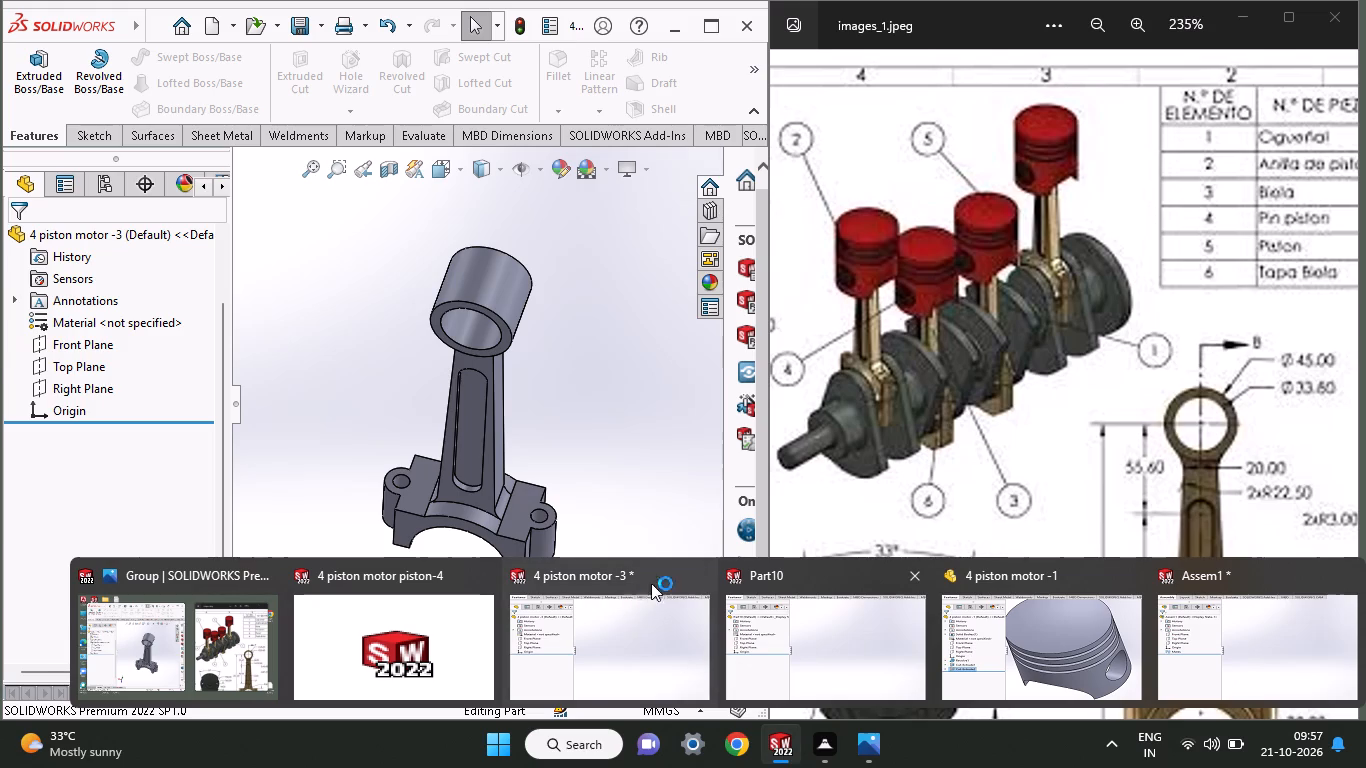
{"action": "left_click", "coordinate": [706, 578]}
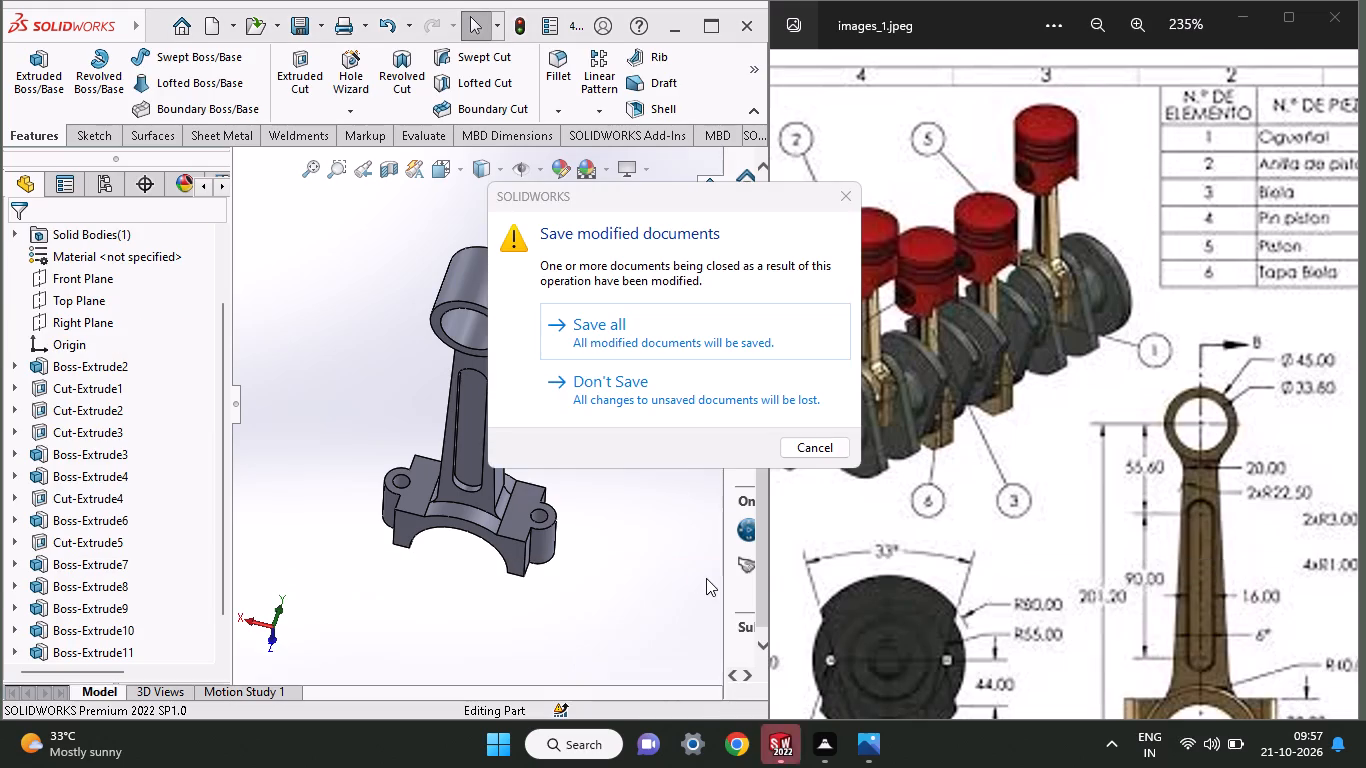
{"action": "left_click", "coordinate": [670, 382]}
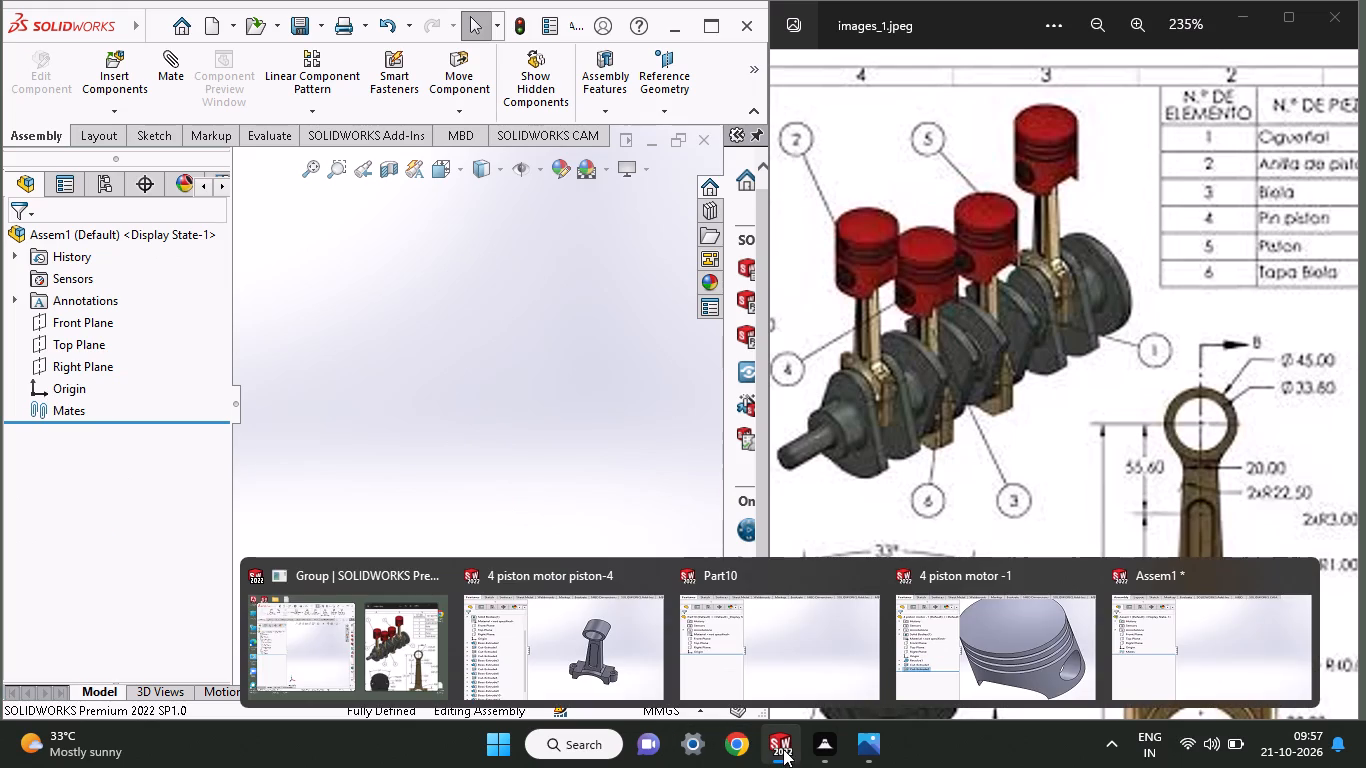
Close the part documents 4 piston motor piston-4, Part10 and 4 piston motor -1.
{"action": "left_click", "coordinate": [661, 573]}
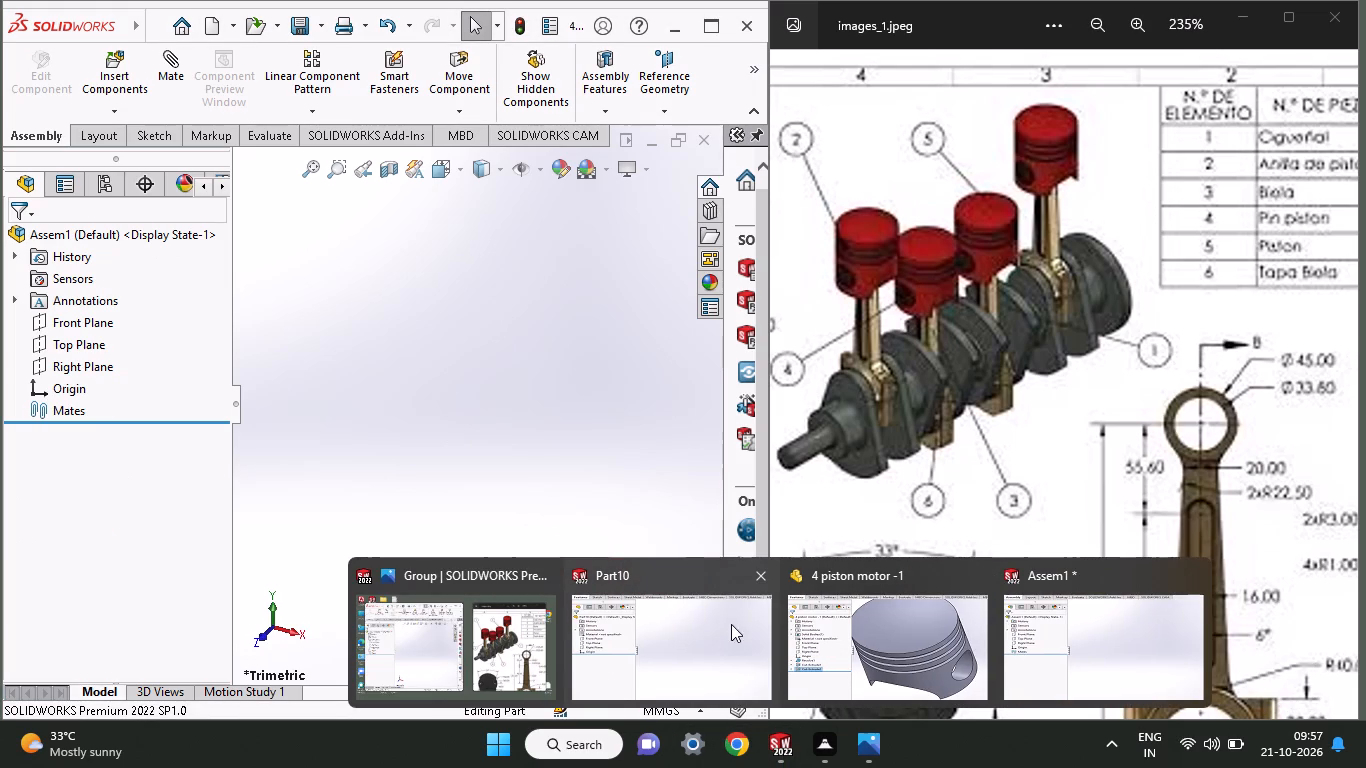
{"action": "left_click", "coordinate": [765, 575]}
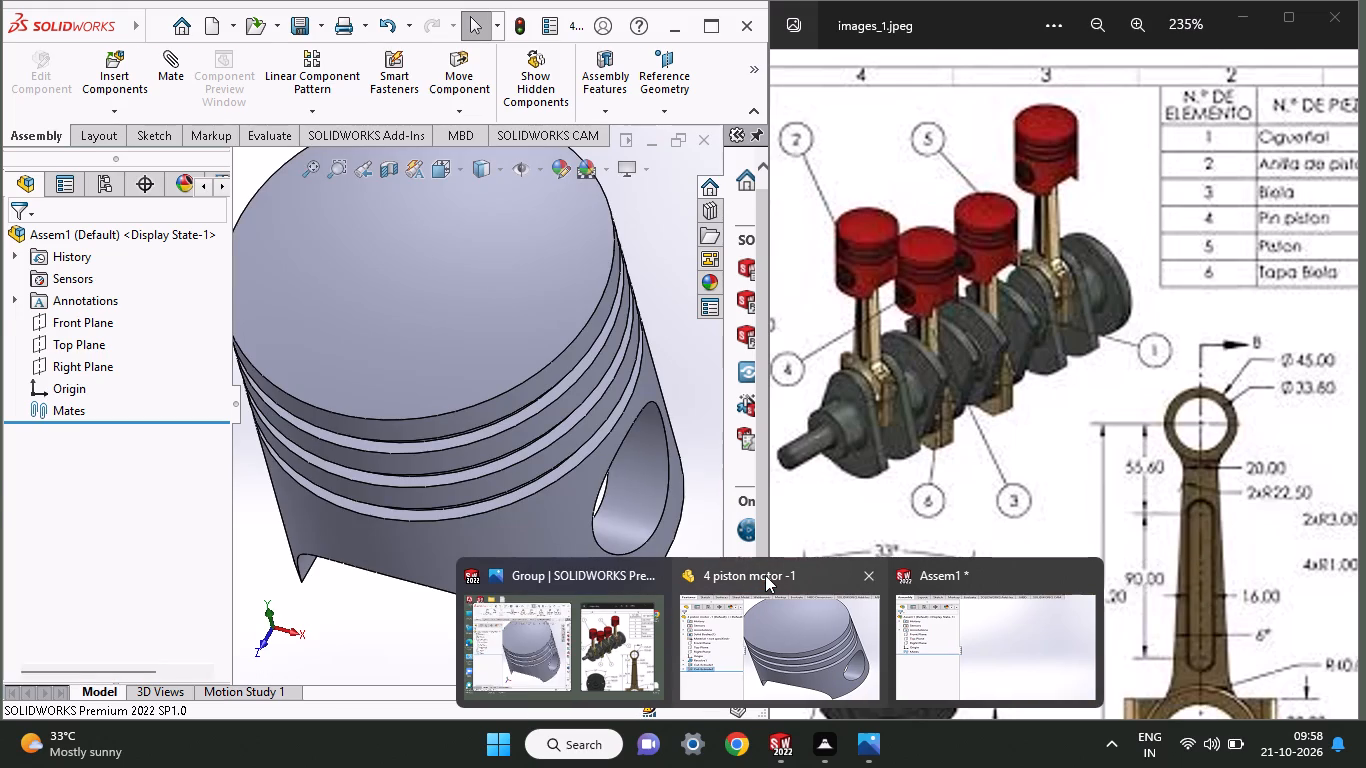
{"action": "left_click", "coordinate": [872, 579]}
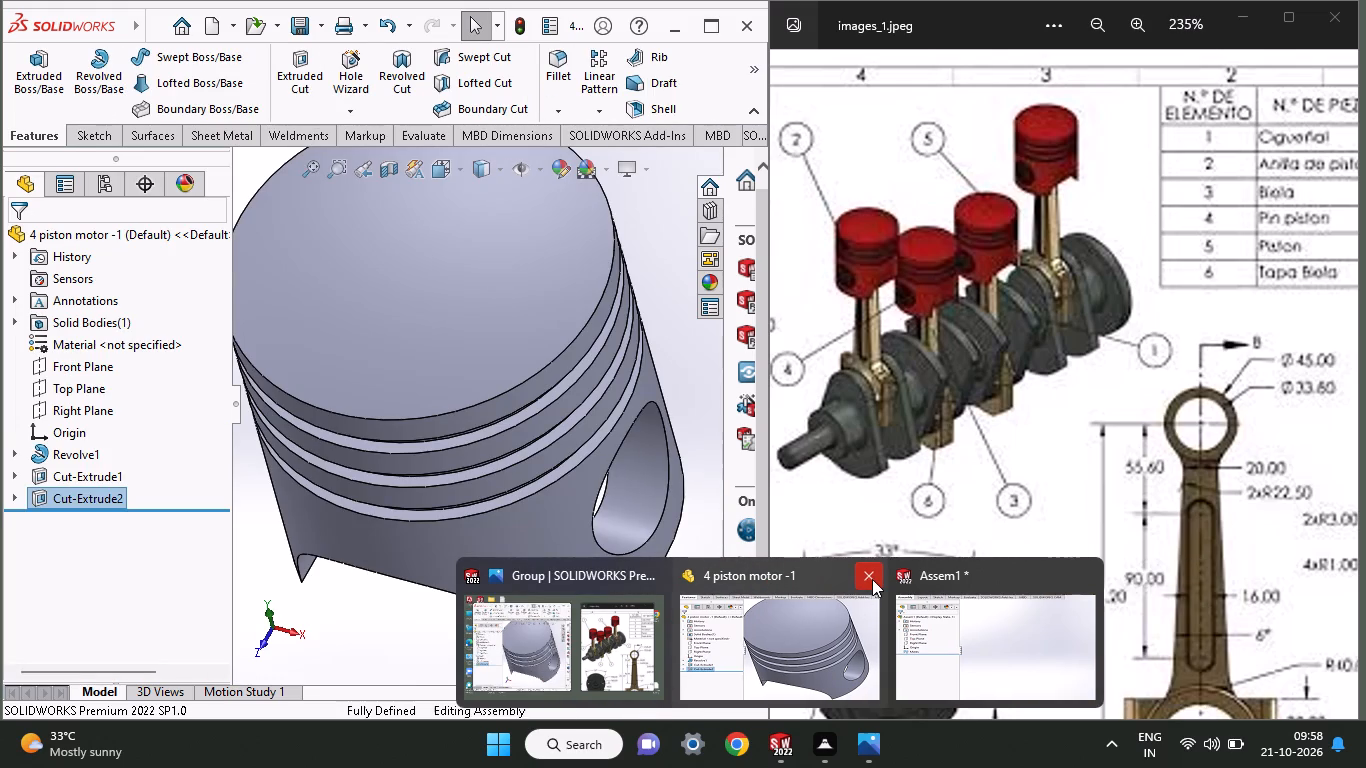
Close the assembly Assem1 without saving its changes, leaving no documents open.
{"action": "left_click", "coordinate": [975, 571]}
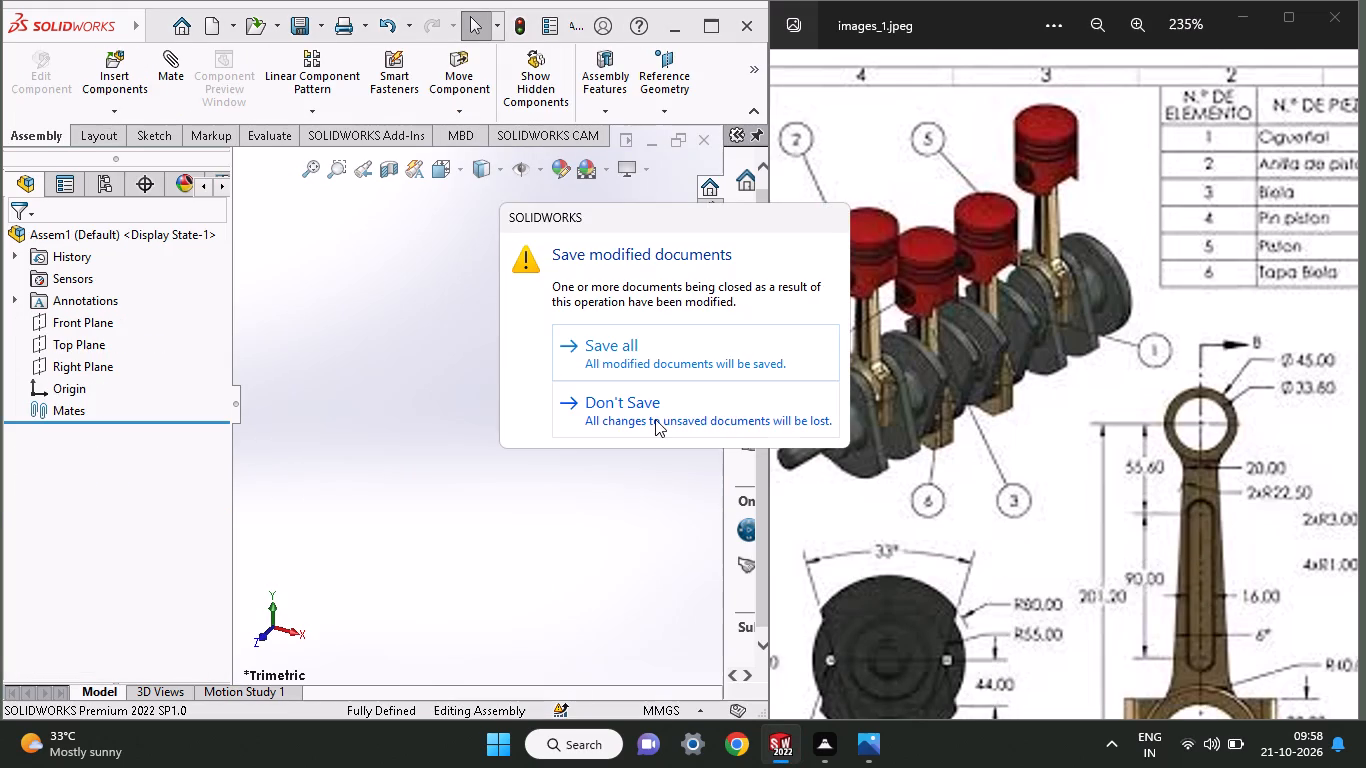
{"action": "left_click", "coordinate": [655, 419]}
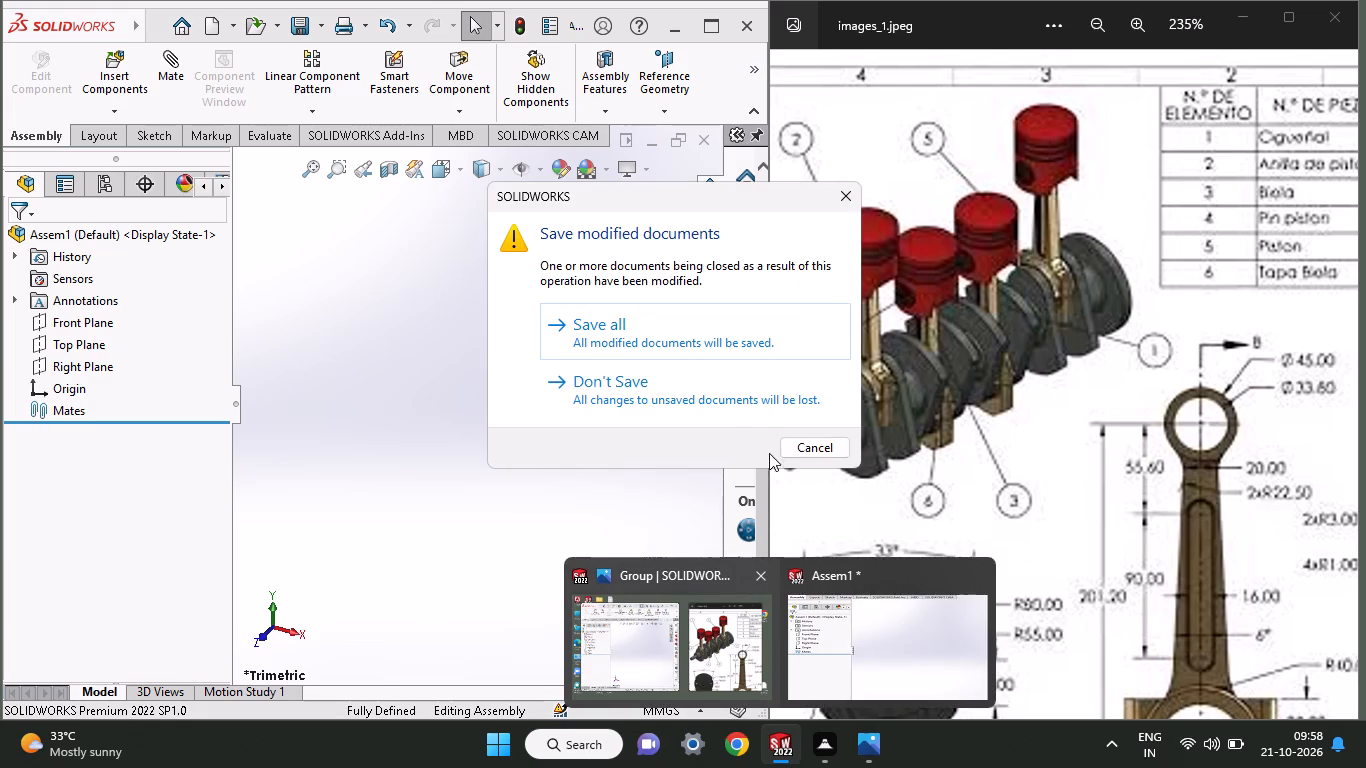
{"action": "left_click", "coordinate": [751, 421]}
{"action": "left_click", "coordinate": [758, 399]}
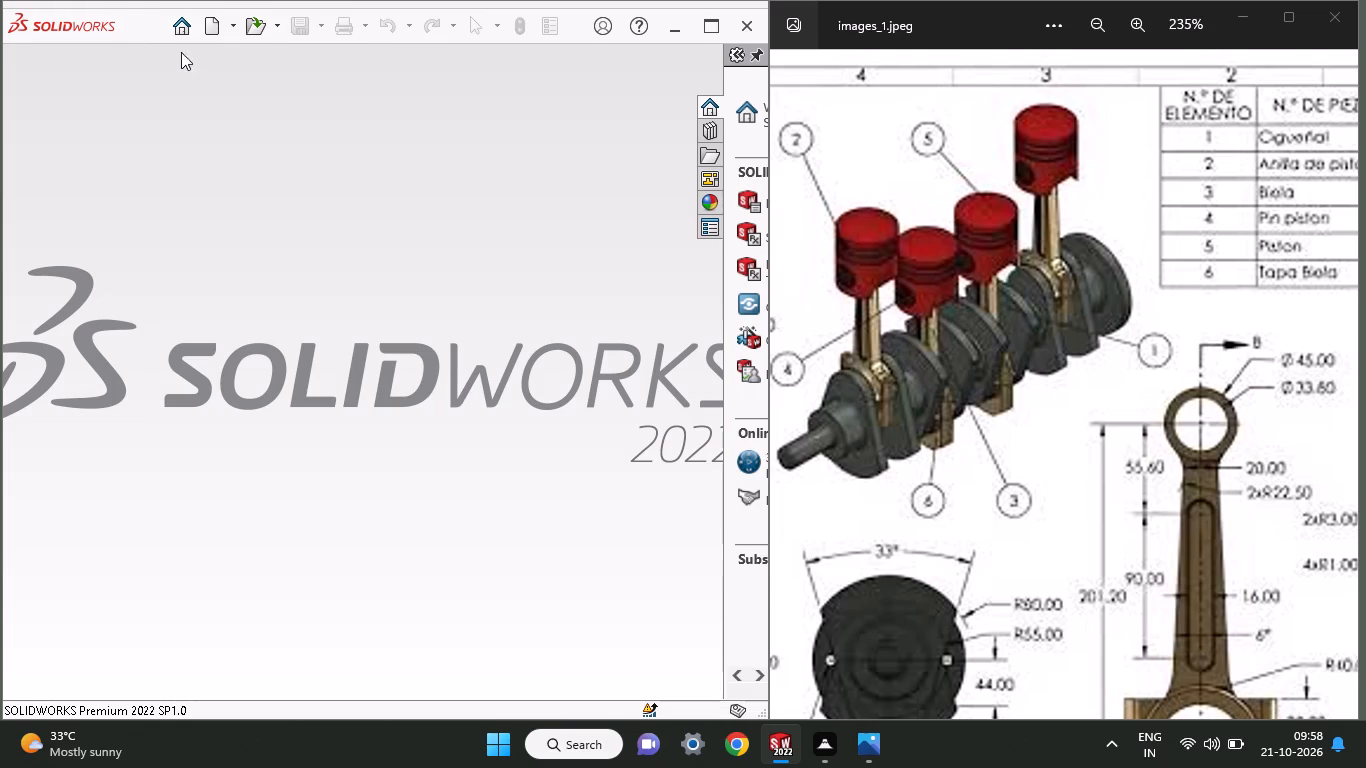
Create a new part document.
{"action": "left_click", "coordinate": [209, 18]}
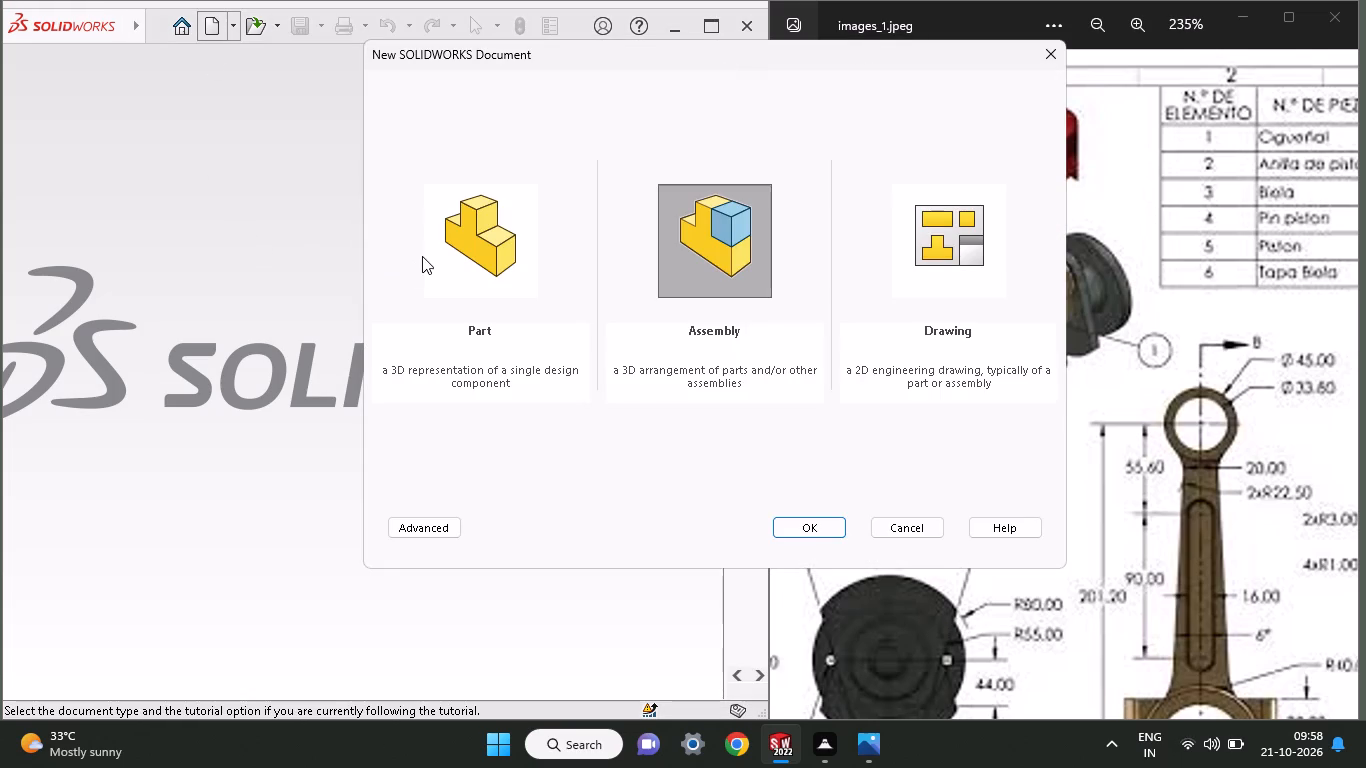
{"action": "left_click", "coordinate": [422, 256]}
{"action": "left_click", "coordinate": [491, 246]}
{"action": "left_click", "coordinate": [795, 527]}
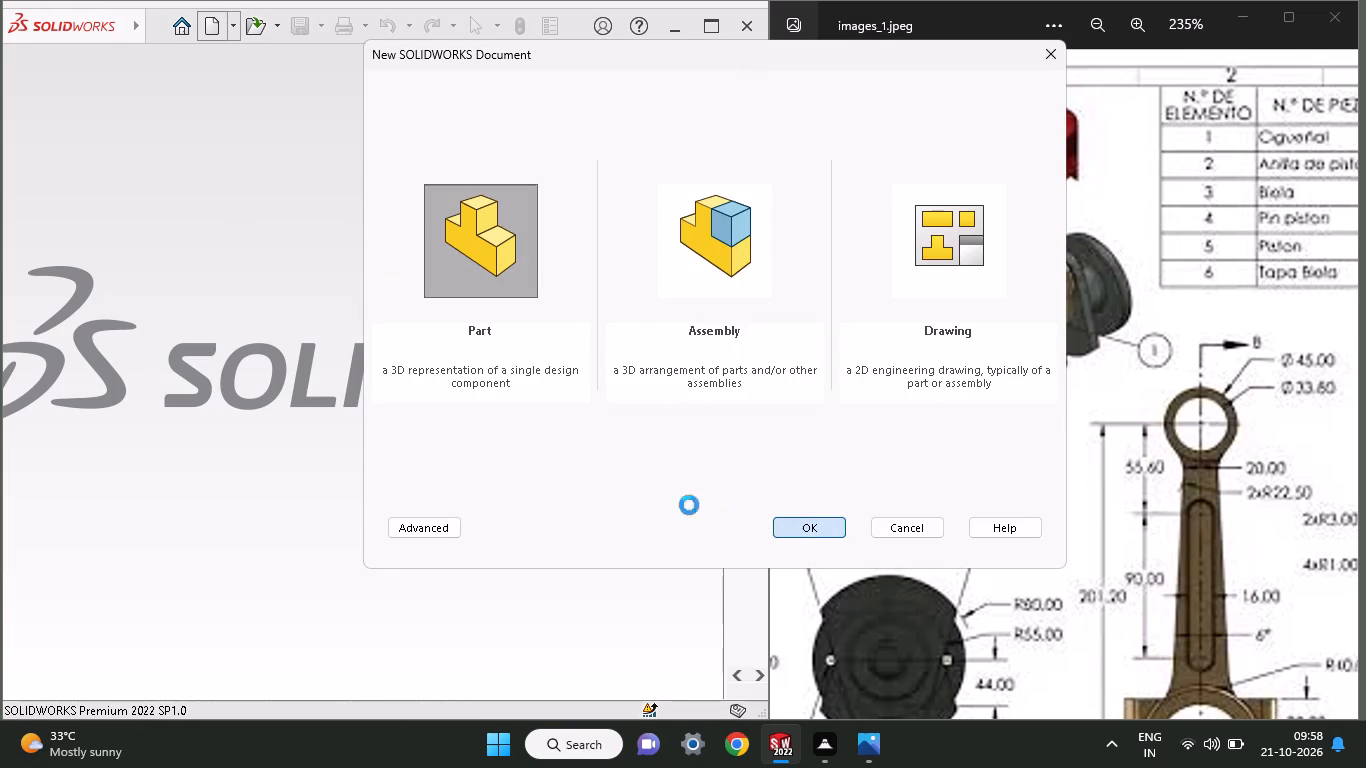
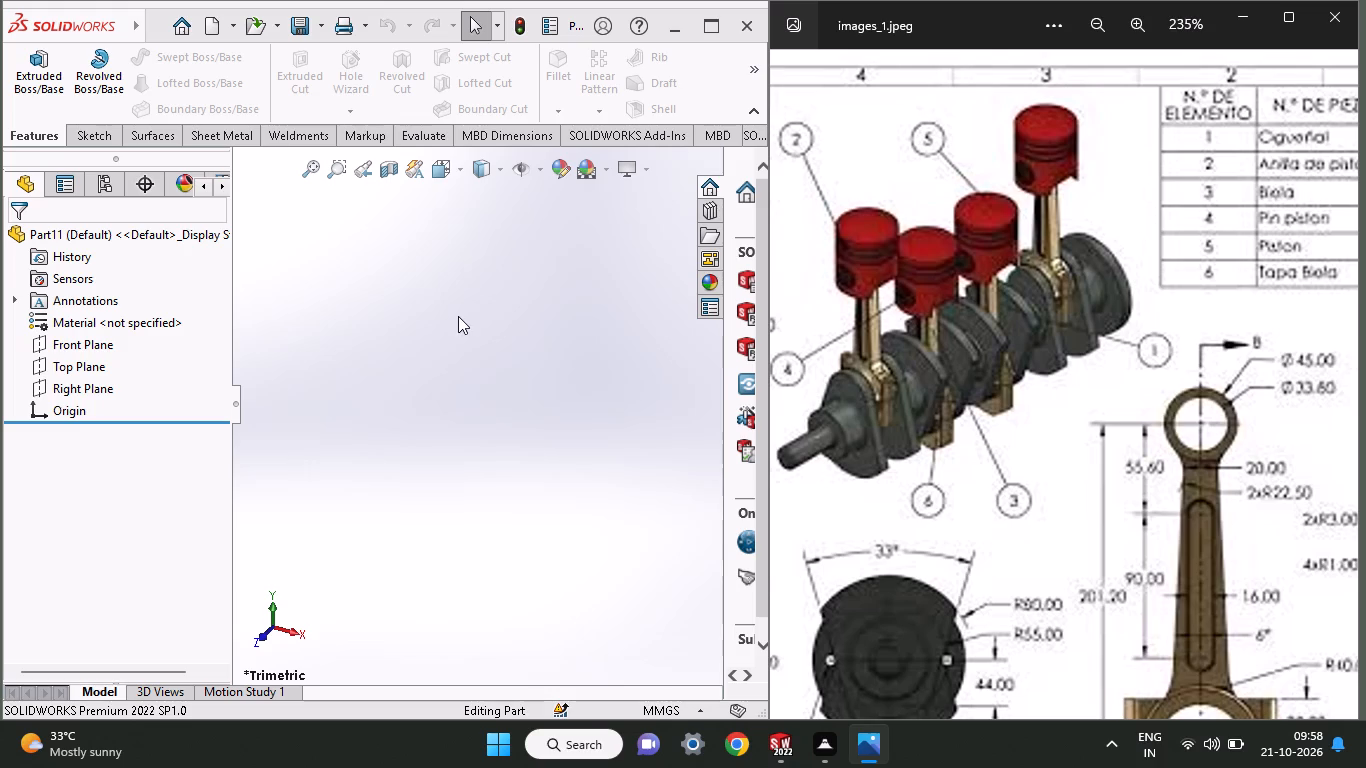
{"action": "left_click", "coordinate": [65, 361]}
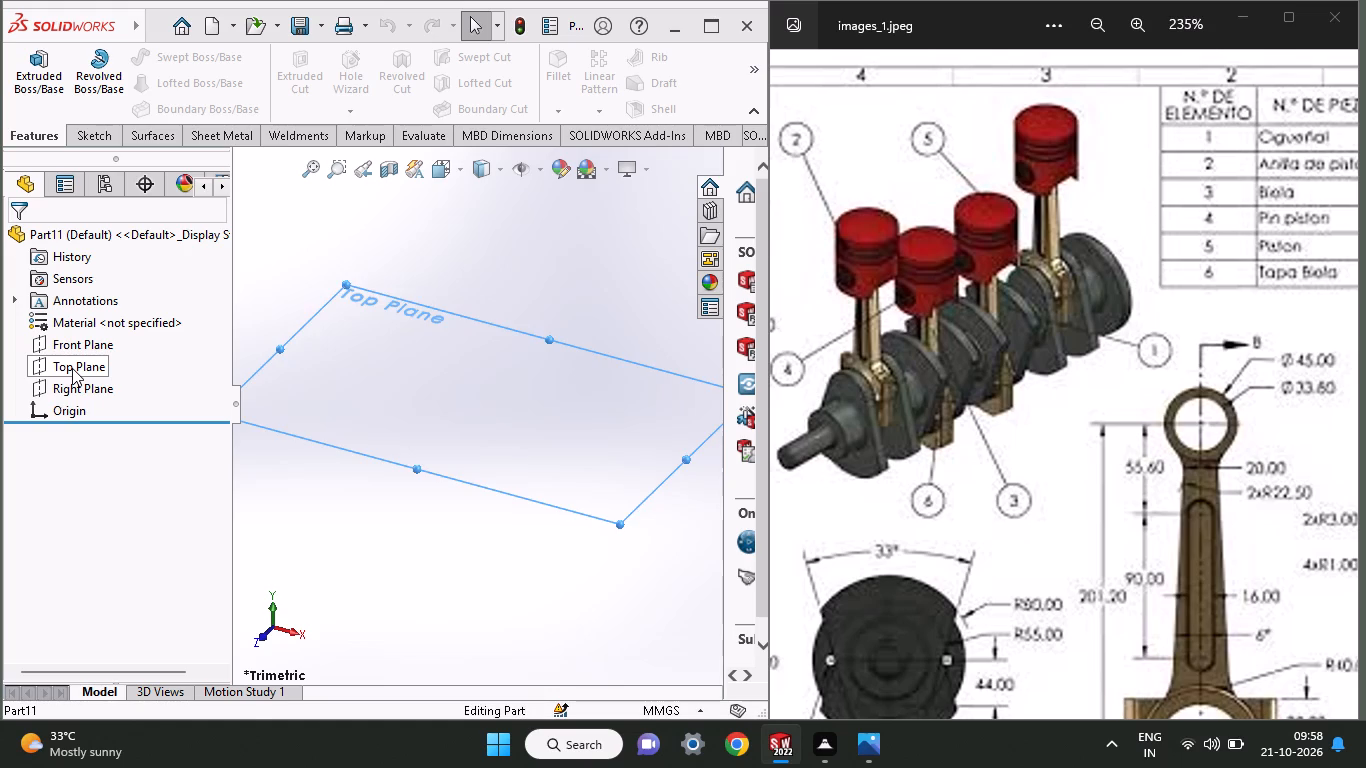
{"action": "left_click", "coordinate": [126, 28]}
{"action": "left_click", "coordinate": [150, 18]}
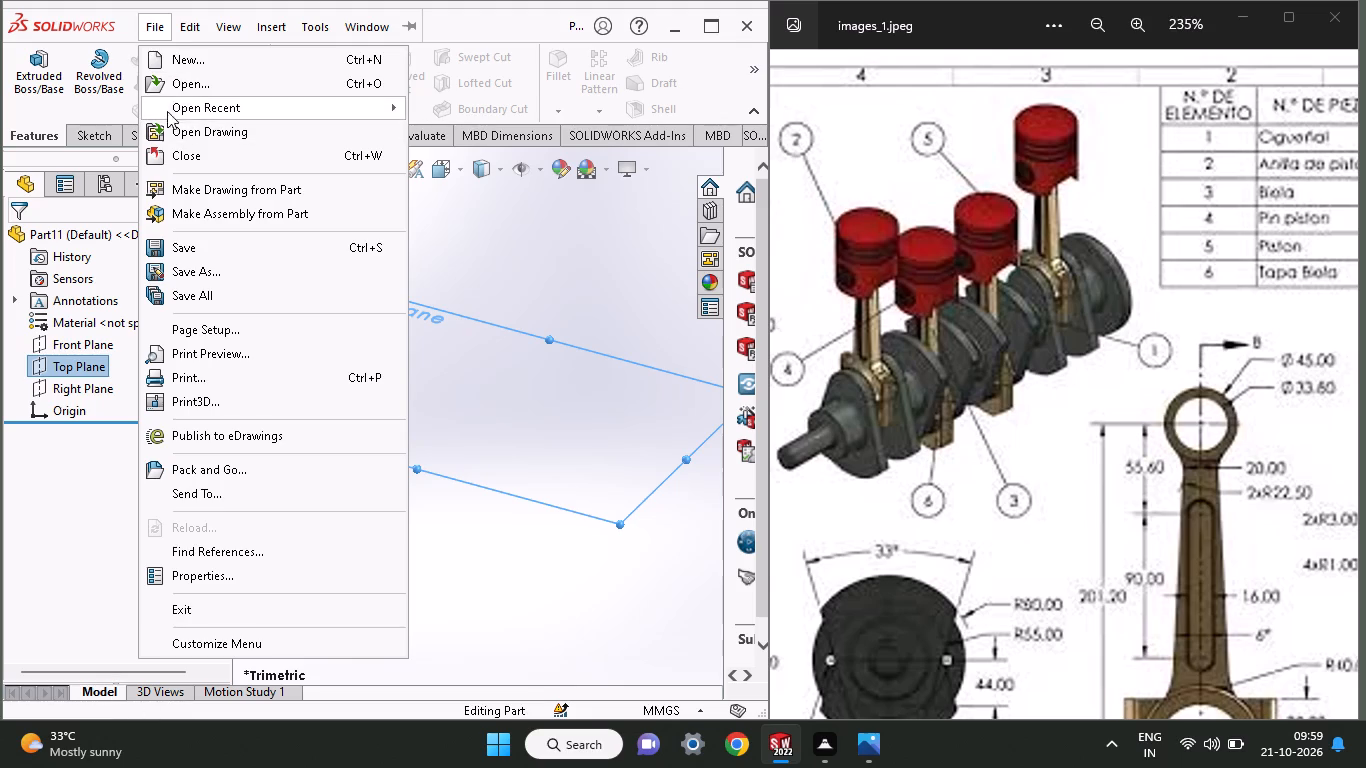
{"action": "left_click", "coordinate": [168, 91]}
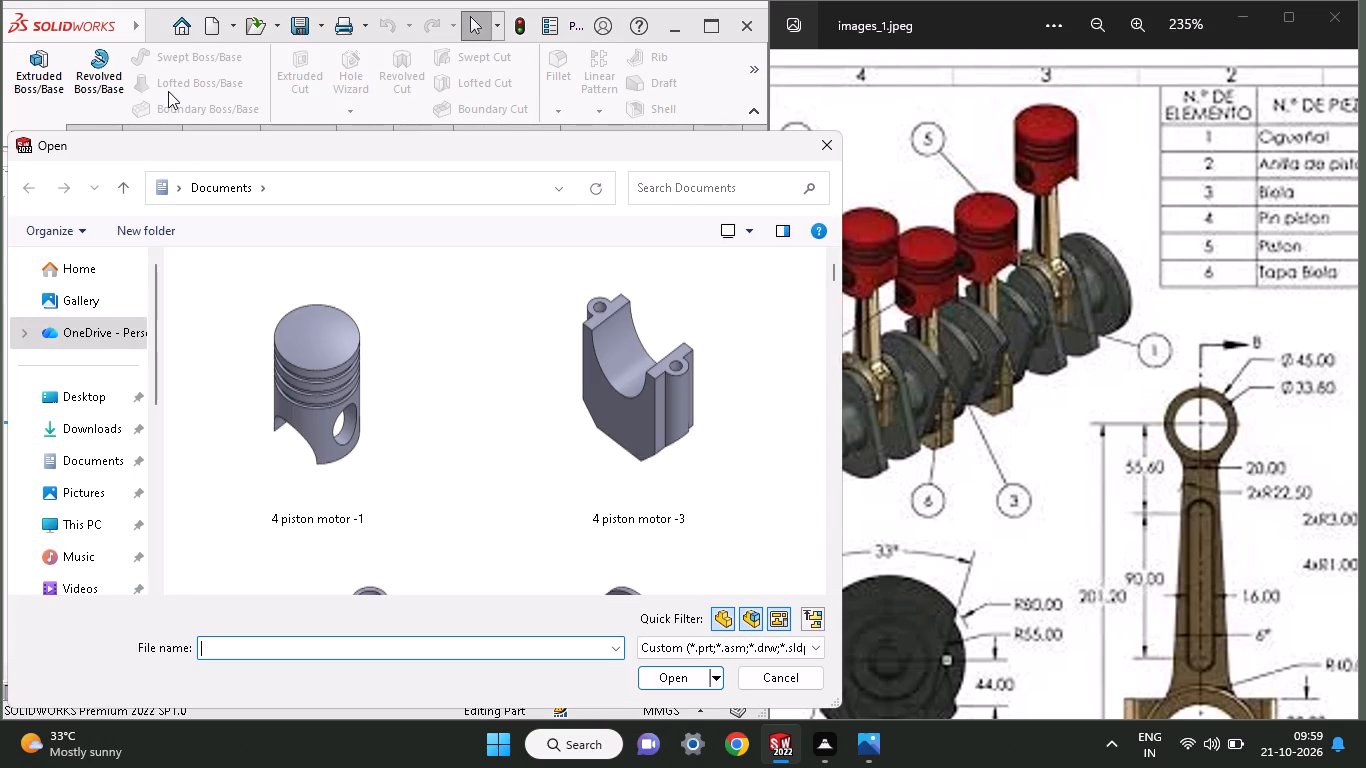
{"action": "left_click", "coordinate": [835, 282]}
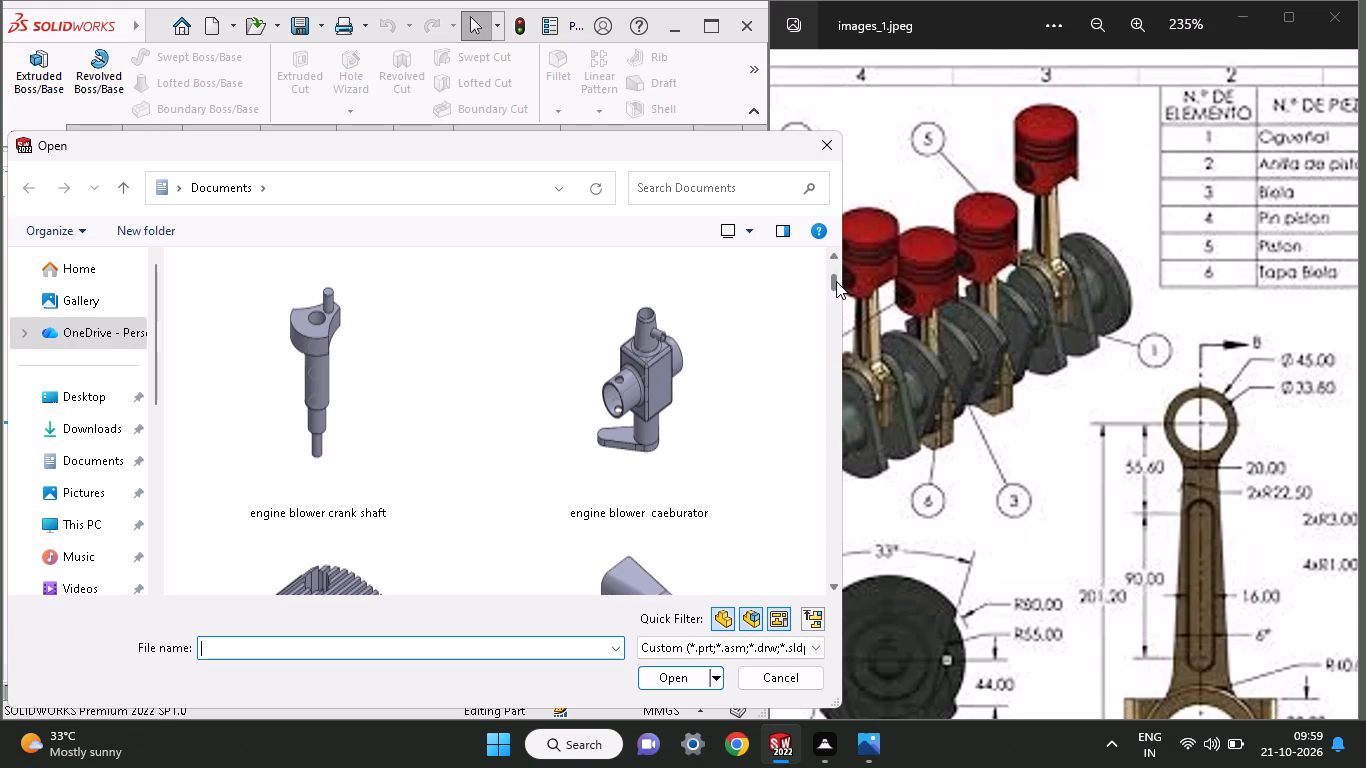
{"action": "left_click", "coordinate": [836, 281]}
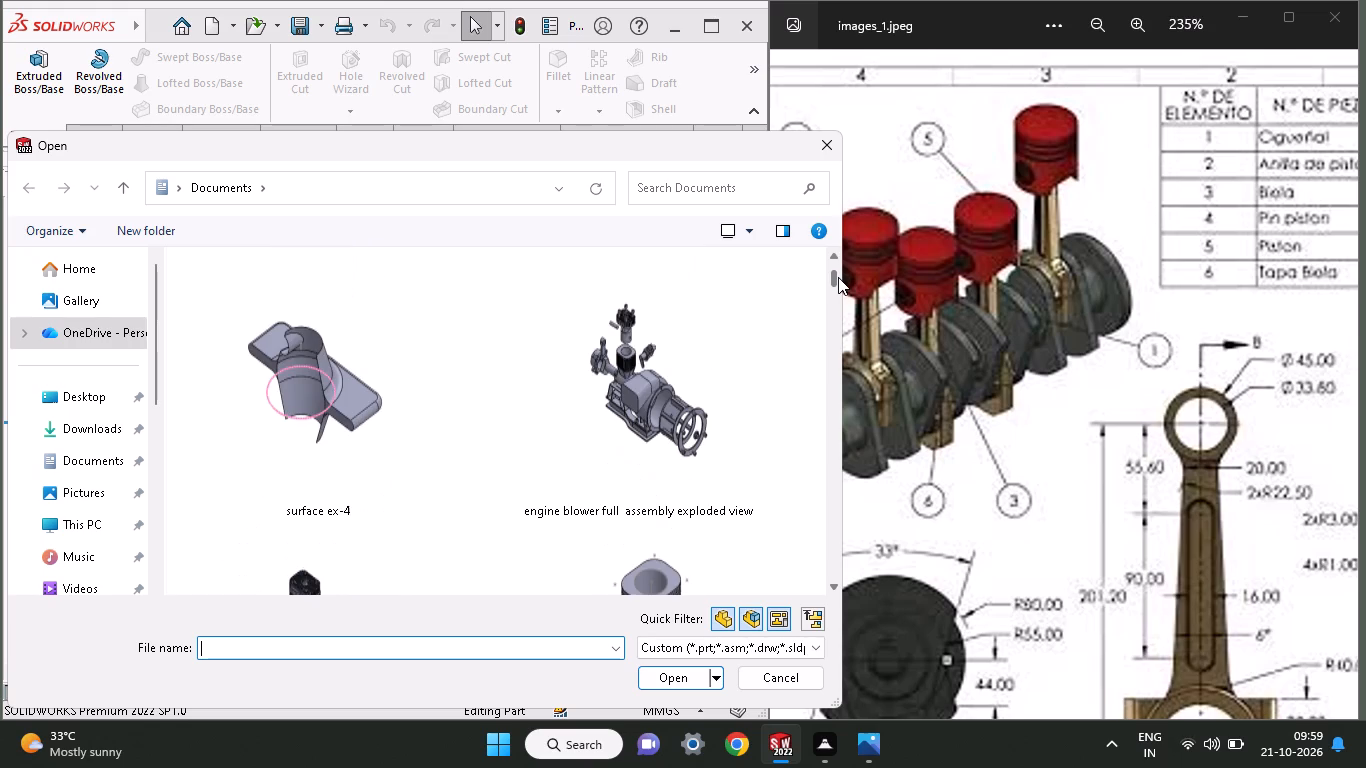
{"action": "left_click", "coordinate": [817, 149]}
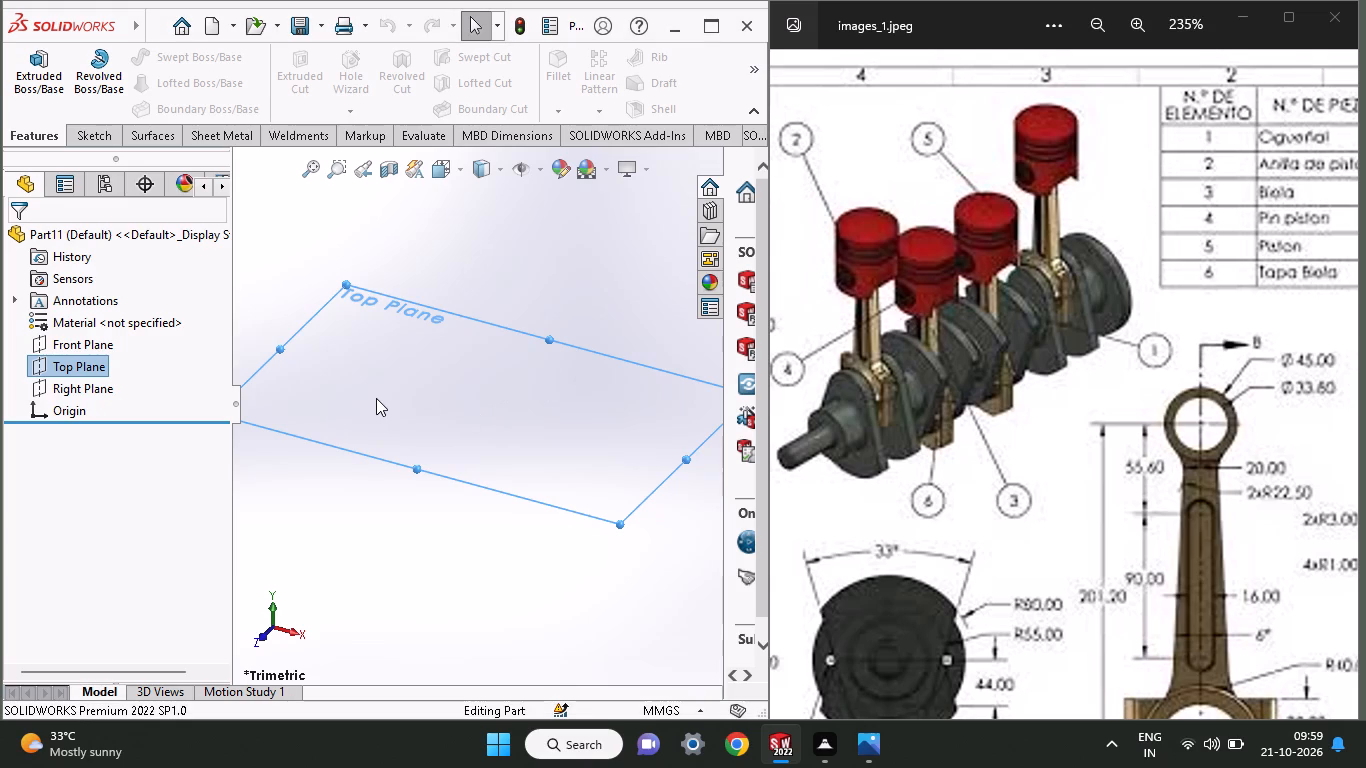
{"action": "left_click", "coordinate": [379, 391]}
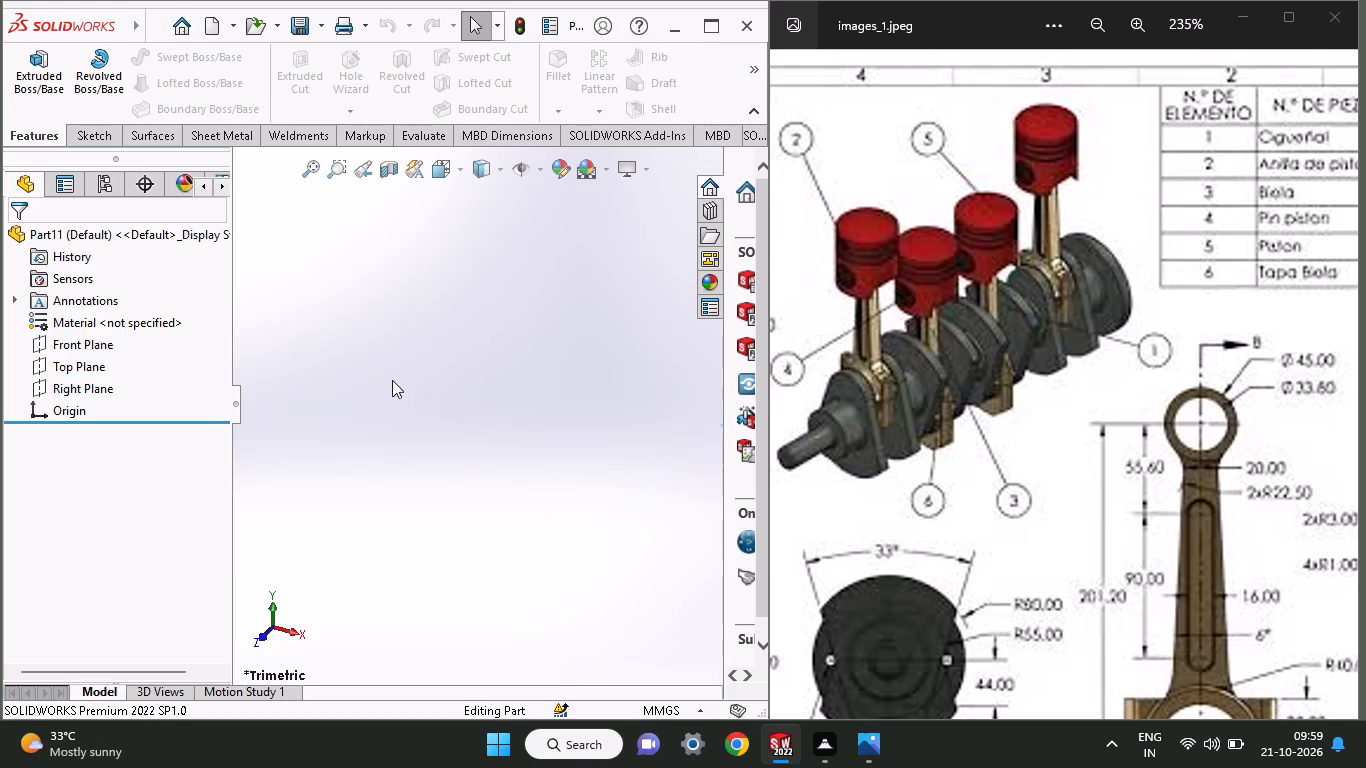
Start a sketch on the Top Plane and draw a circle about 48 mm in diameter centred on the origin.
{"action": "left_click", "coordinate": [94, 366]}
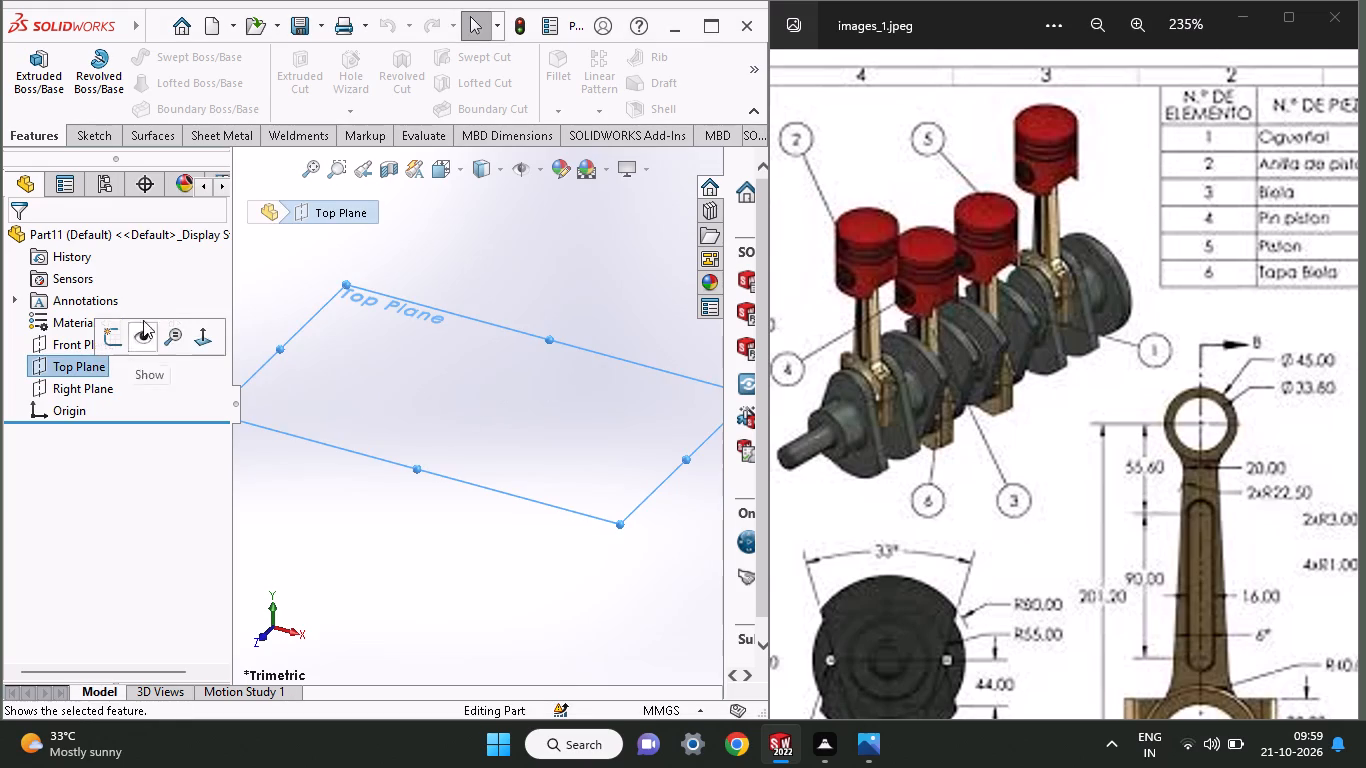
{"action": "left_click", "coordinate": [115, 344]}
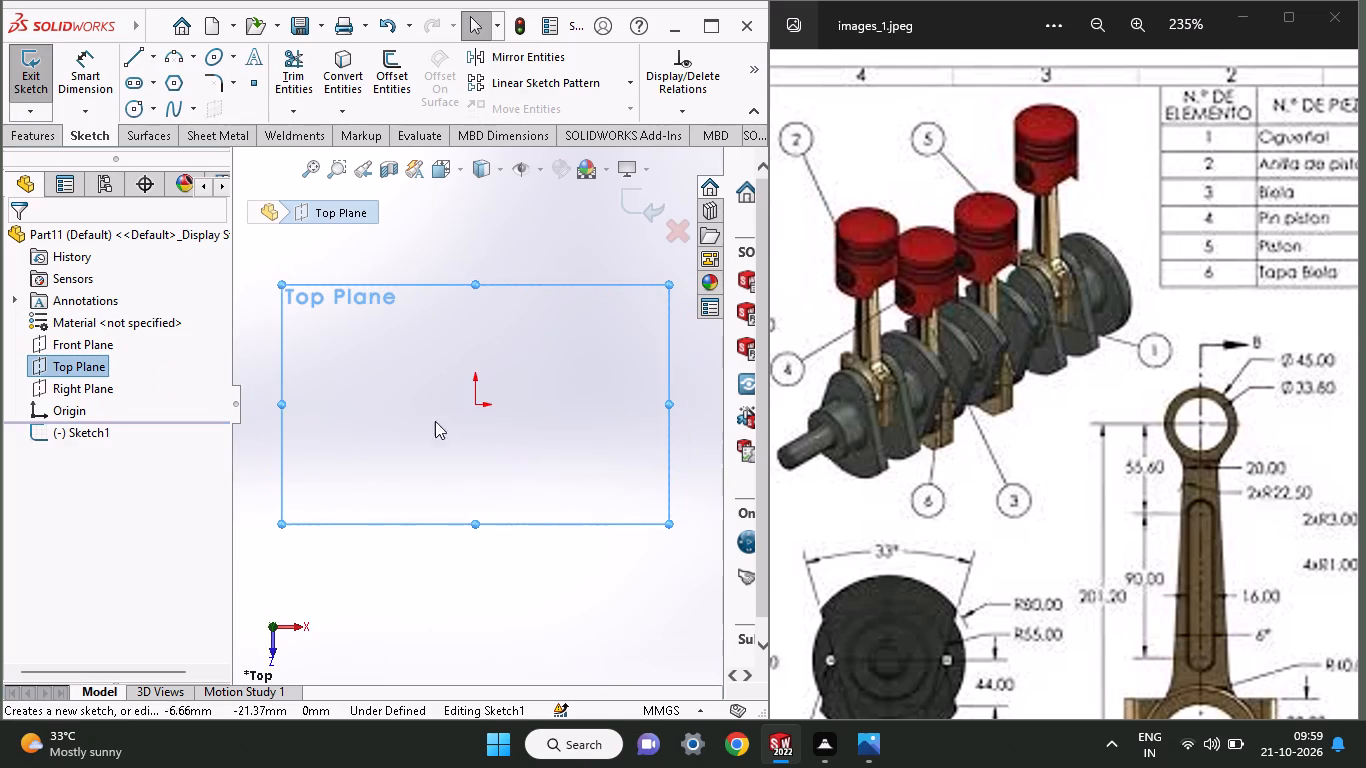
{"action": "left_click", "coordinate": [132, 111]}
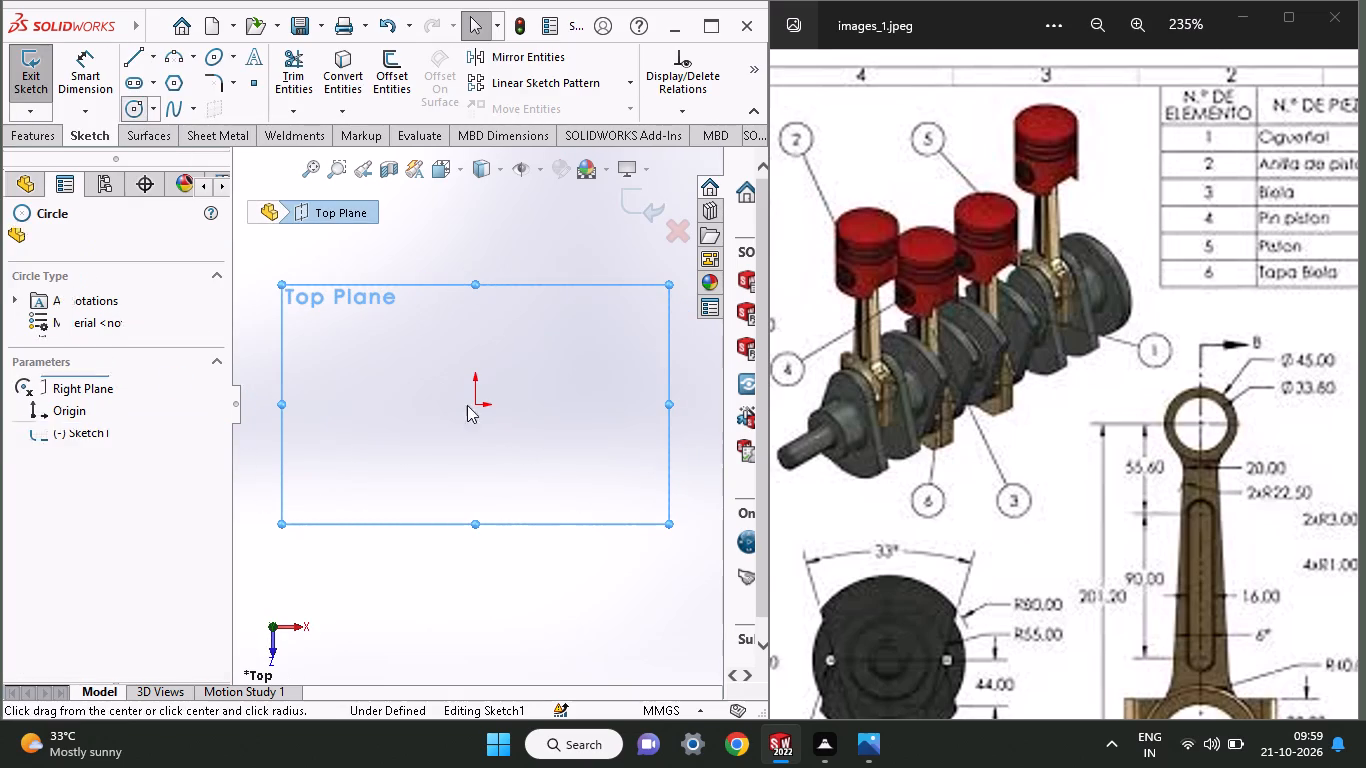
{"action": "left_click", "coordinate": [479, 409]}
{"action": "left_click", "coordinate": [505, 447]}
Find the crankshaft view in the reference drawing and dimension the circle's diameter to 32 mm for the end shaft.
{"action": "middle_click_drag", "start_coordinate": [932, 474], "coordinate": [943, 474]}
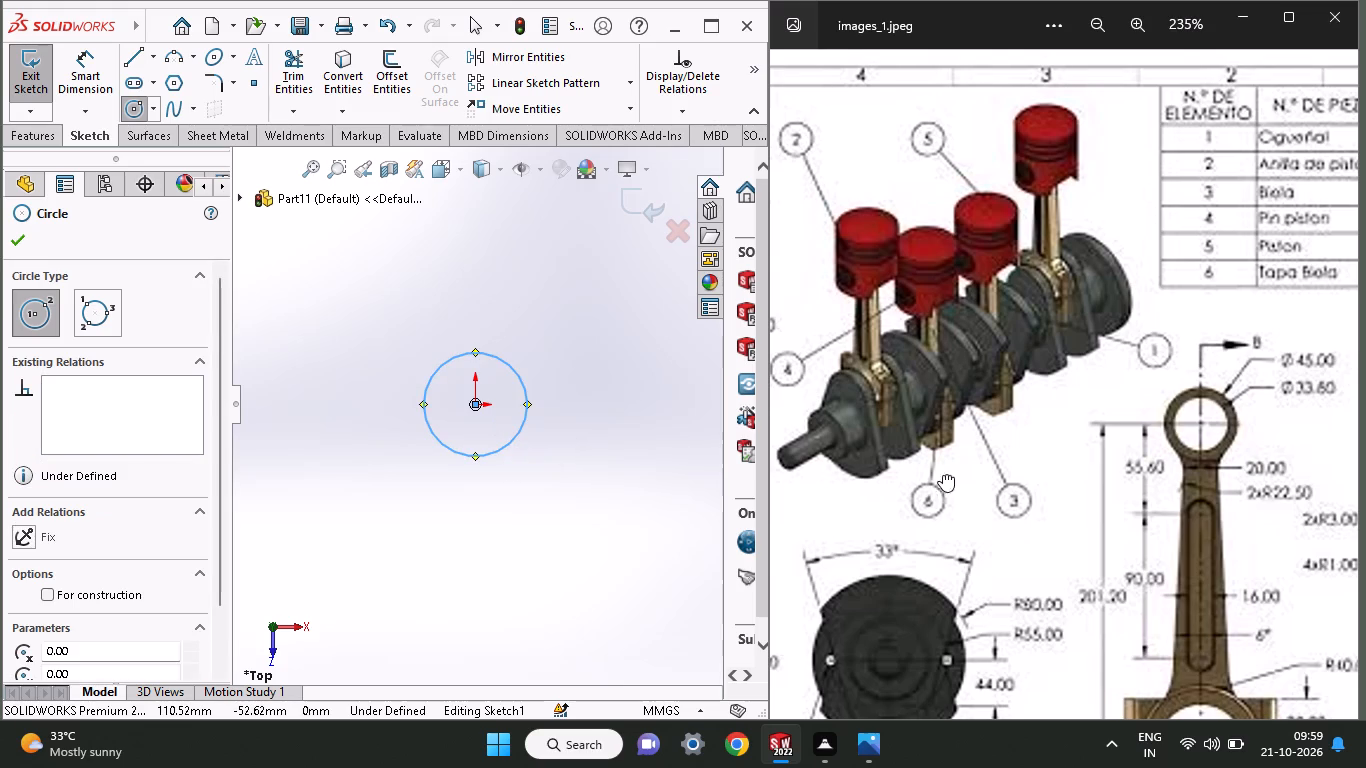
{"action": "middle_click_drag", "start_coordinate": [943, 474], "coordinate": [1365, 388]}
{"action": "middle_click_drag", "start_coordinate": [1140, 455], "coordinate": [1365, 333]}
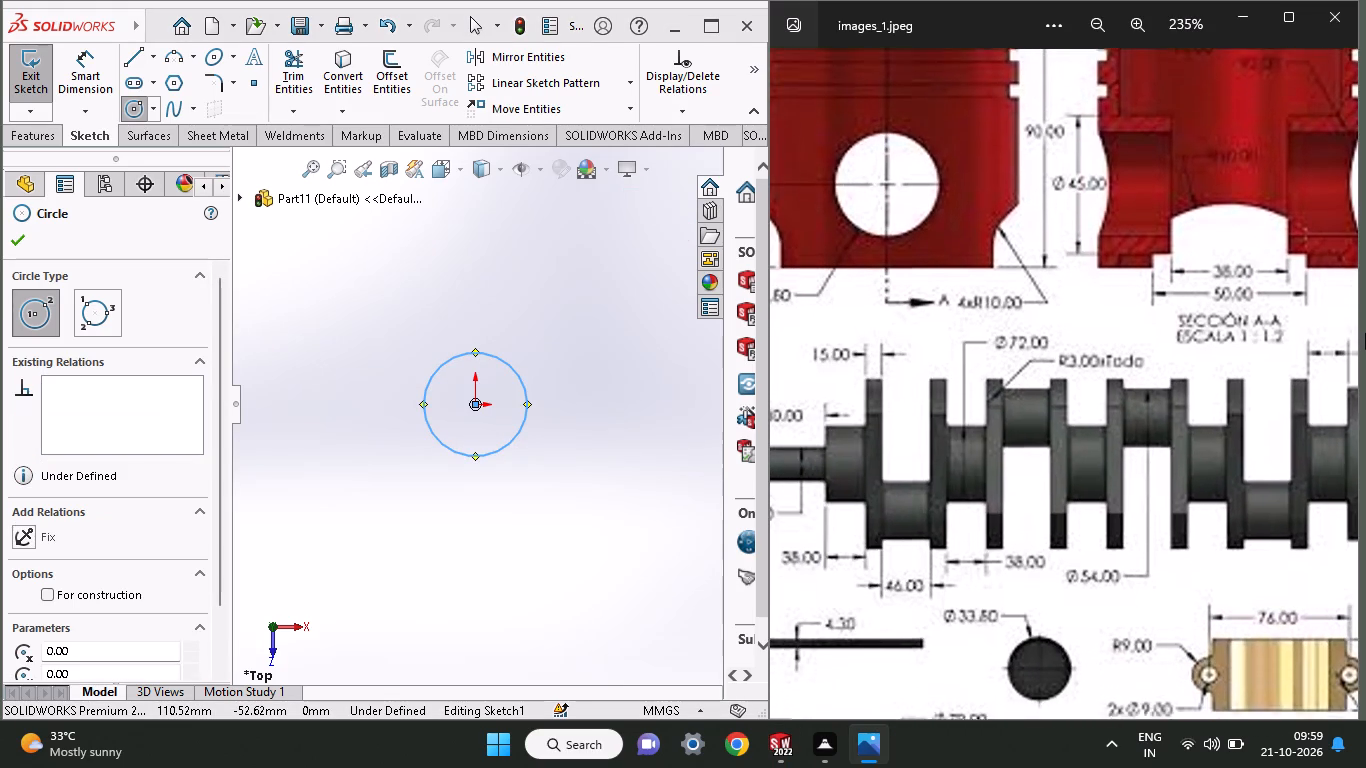
{"action": "middle_click_drag", "start_coordinate": [1365, 333], "coordinate": [1365, 325]}
{"action": "middle_click_drag", "start_coordinate": [936, 424], "coordinate": [1002, 429]}
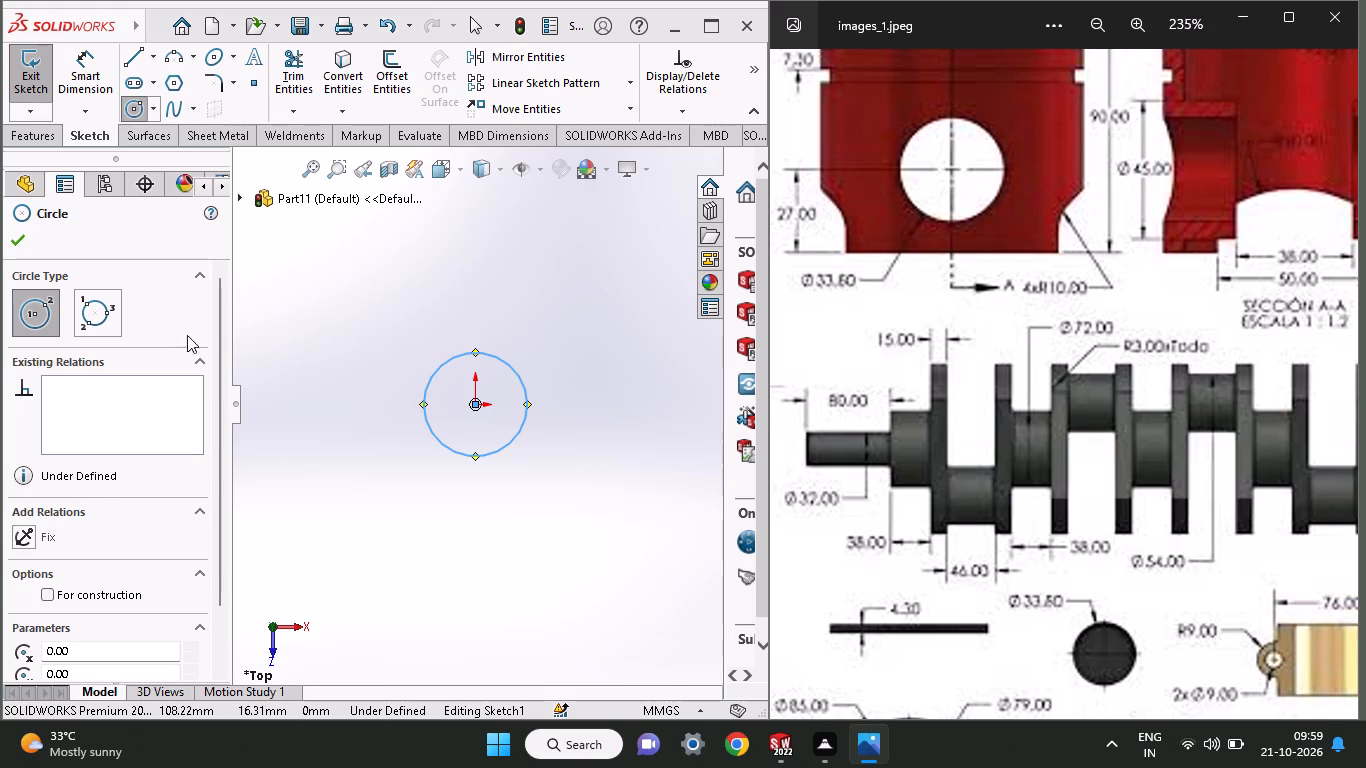
{"action": "left_click", "coordinate": [83, 77]}
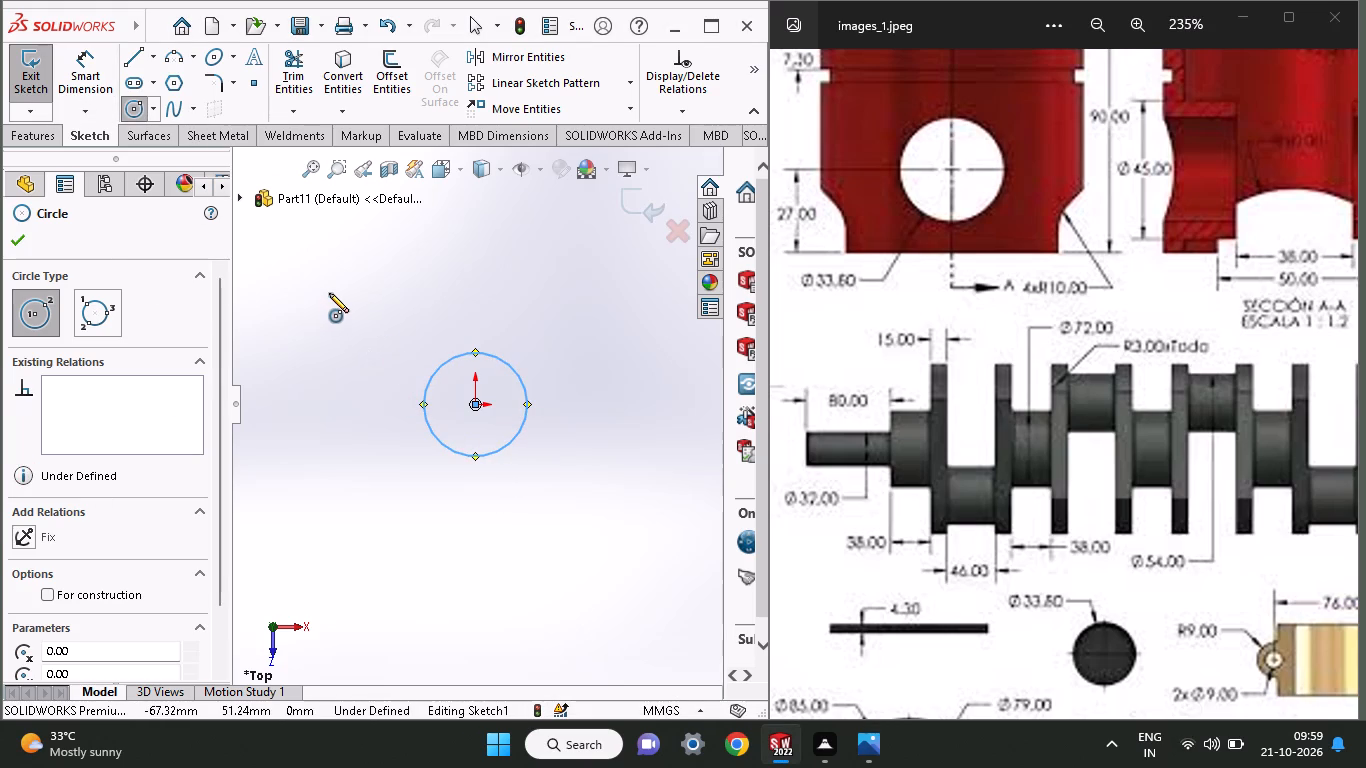
{"action": "left_click", "coordinate": [84, 85]}
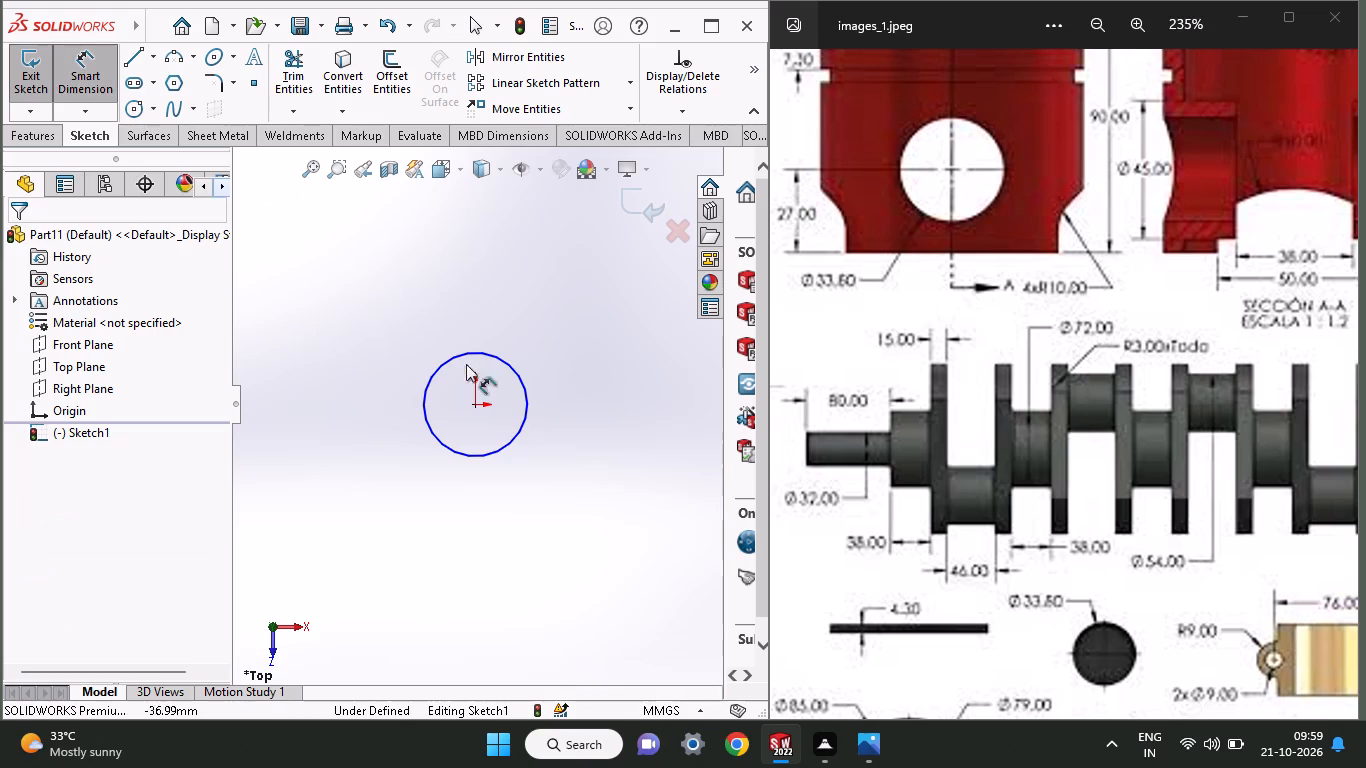
{"action": "left_click", "coordinate": [528, 418]}
{"action": "left_click", "coordinate": [584, 331]}
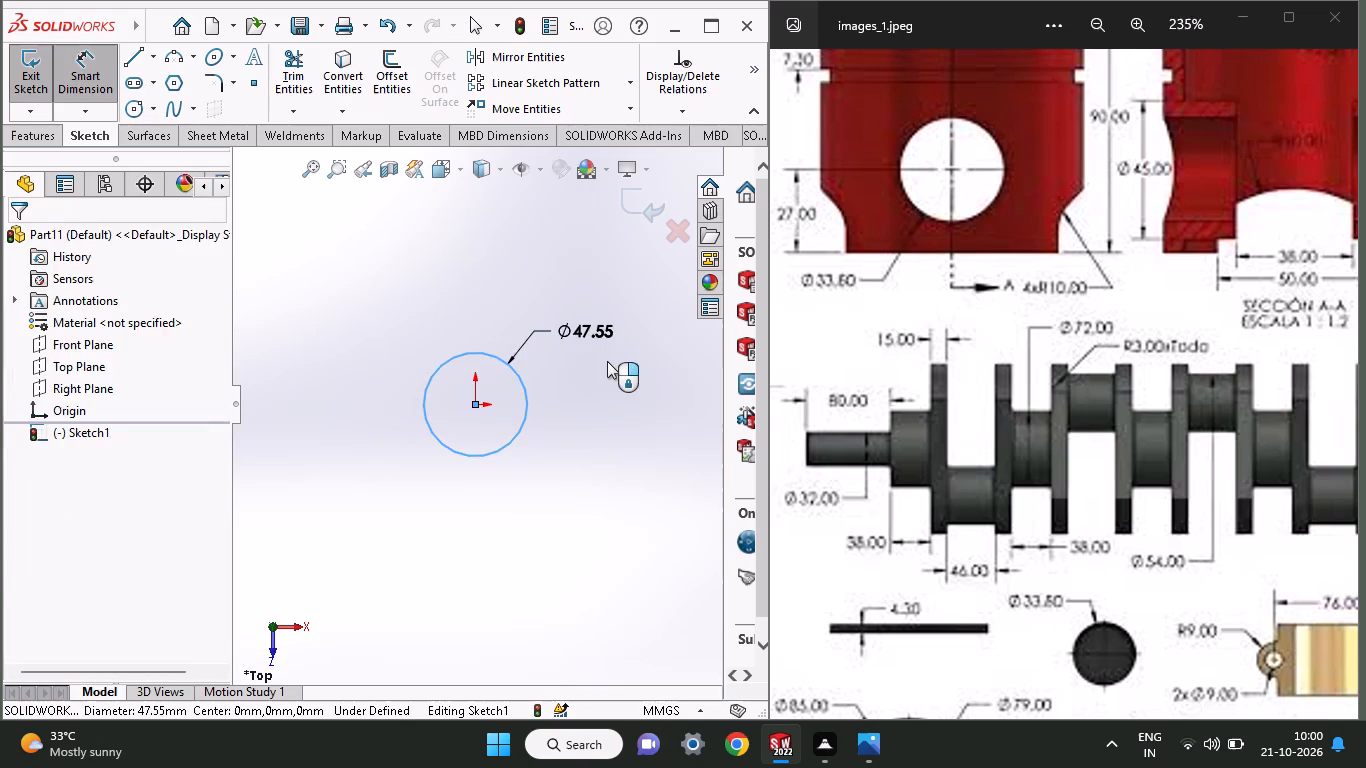
{"action": "type", "text": "32"}
{"action": "key", "text": "Return"}
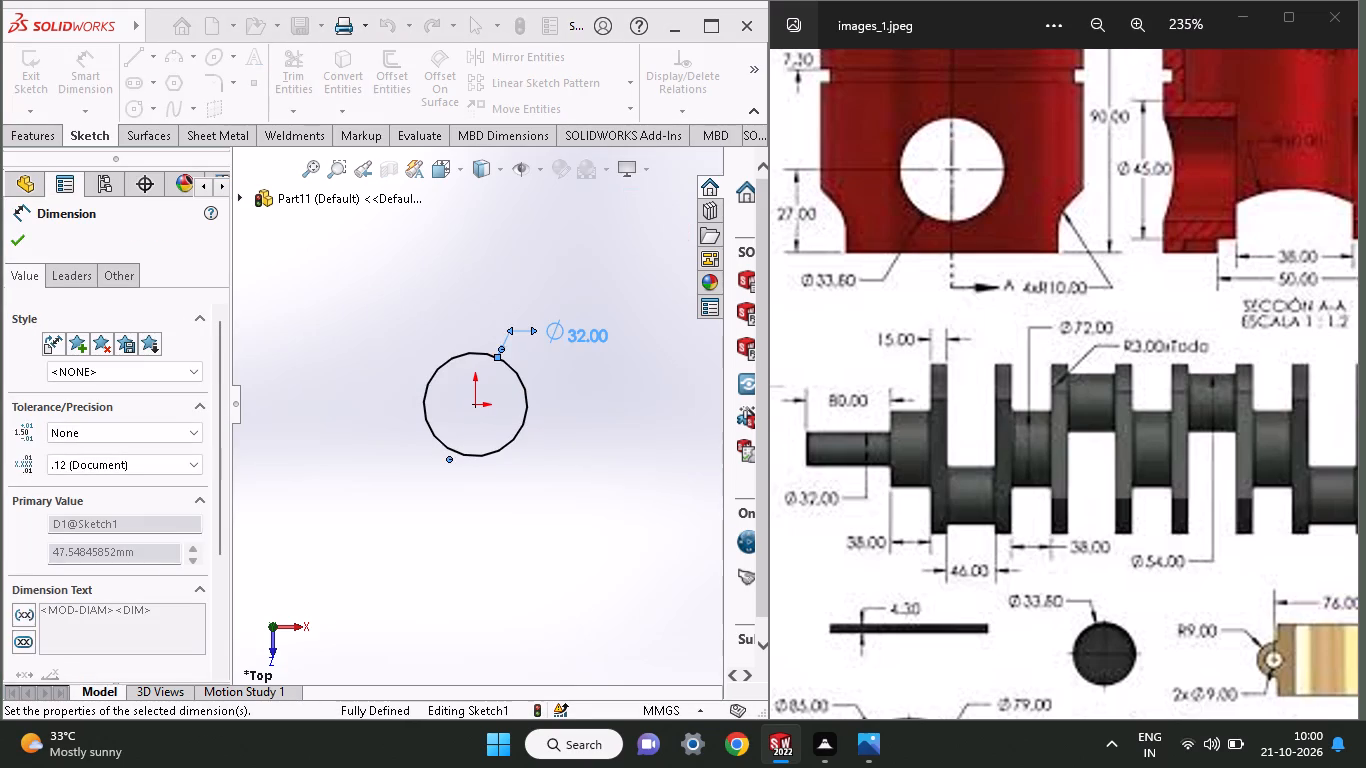
Extrude the 32 mm circle as a blind boss 80 mm long to form the crankshaft's end shaft.
{"action": "left_click", "coordinate": [50, 145]}
{"action": "left_click", "coordinate": [12, 73]}
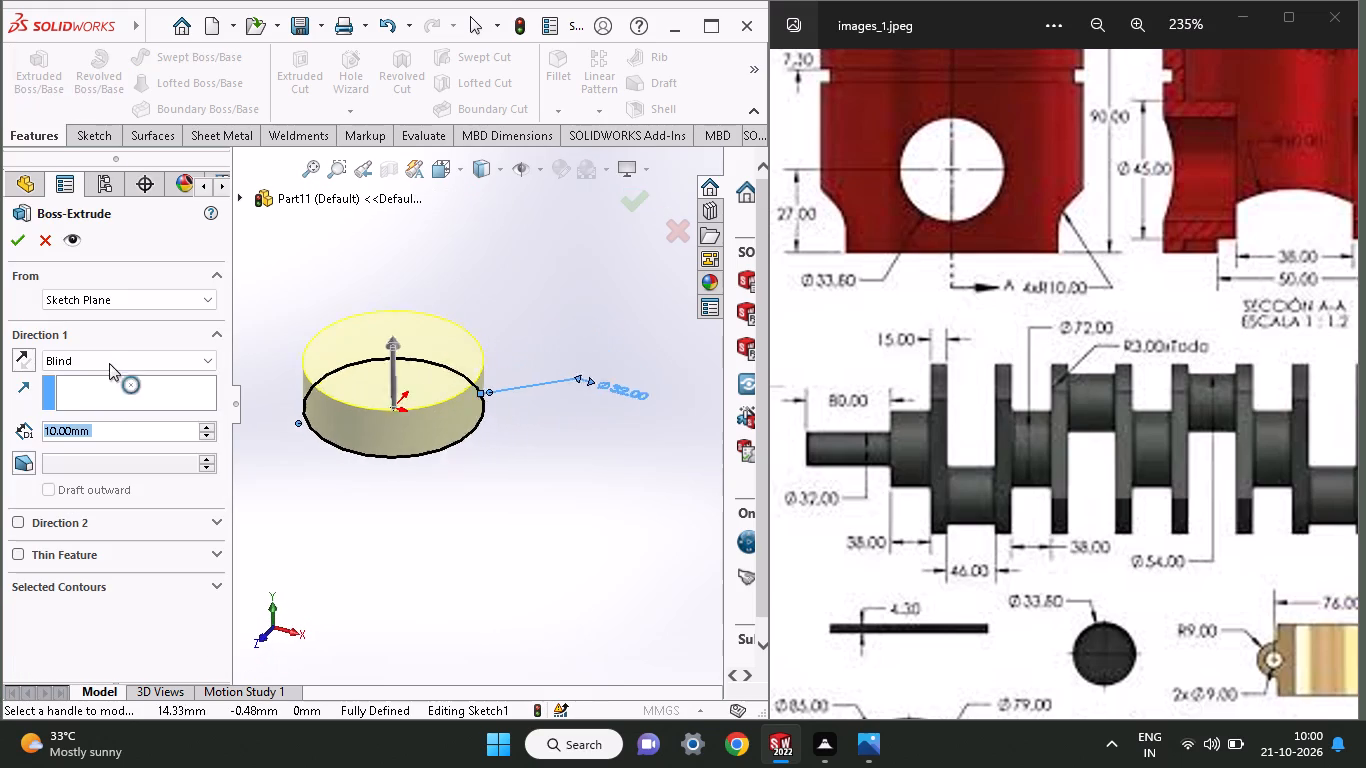
{"action": "type", "text": "80"}
{"action": "key", "text": "Return"}
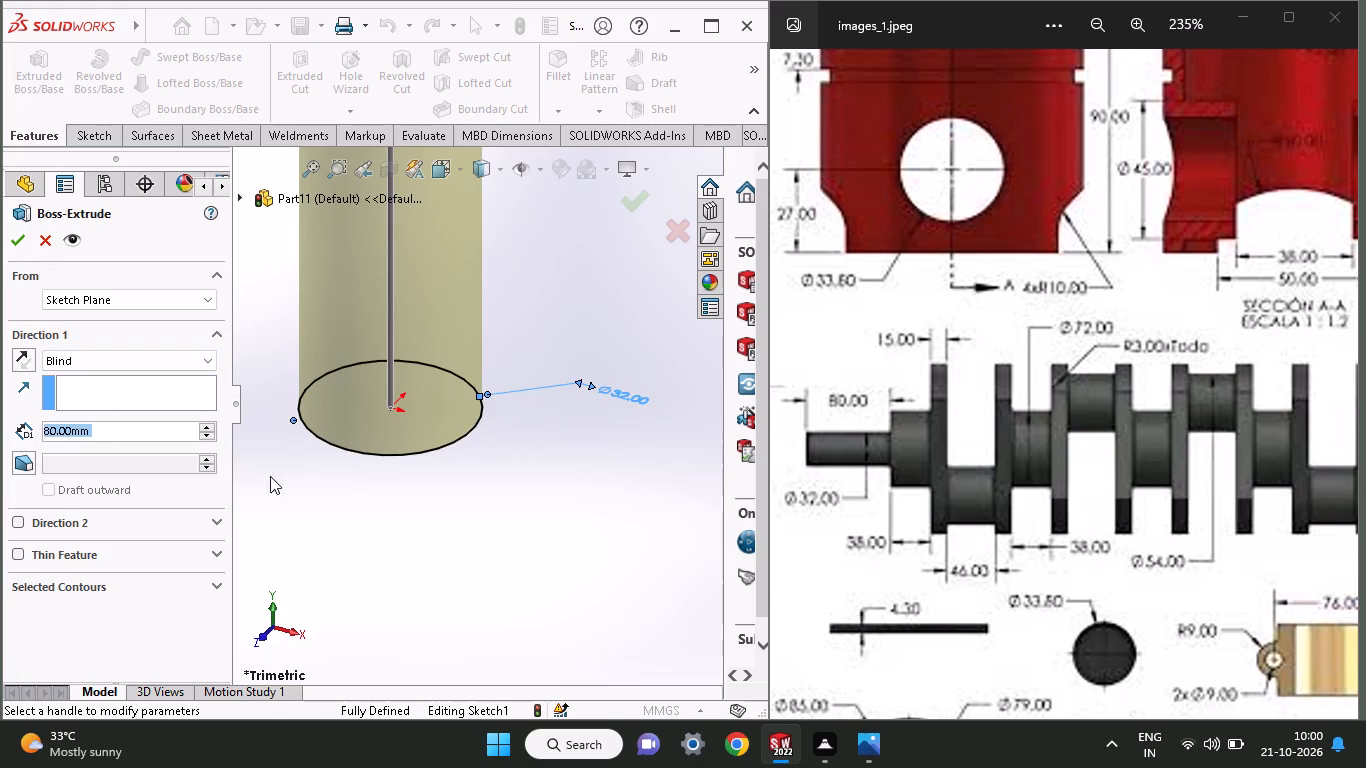
{"action": "left_click", "coordinate": [10, 240]}
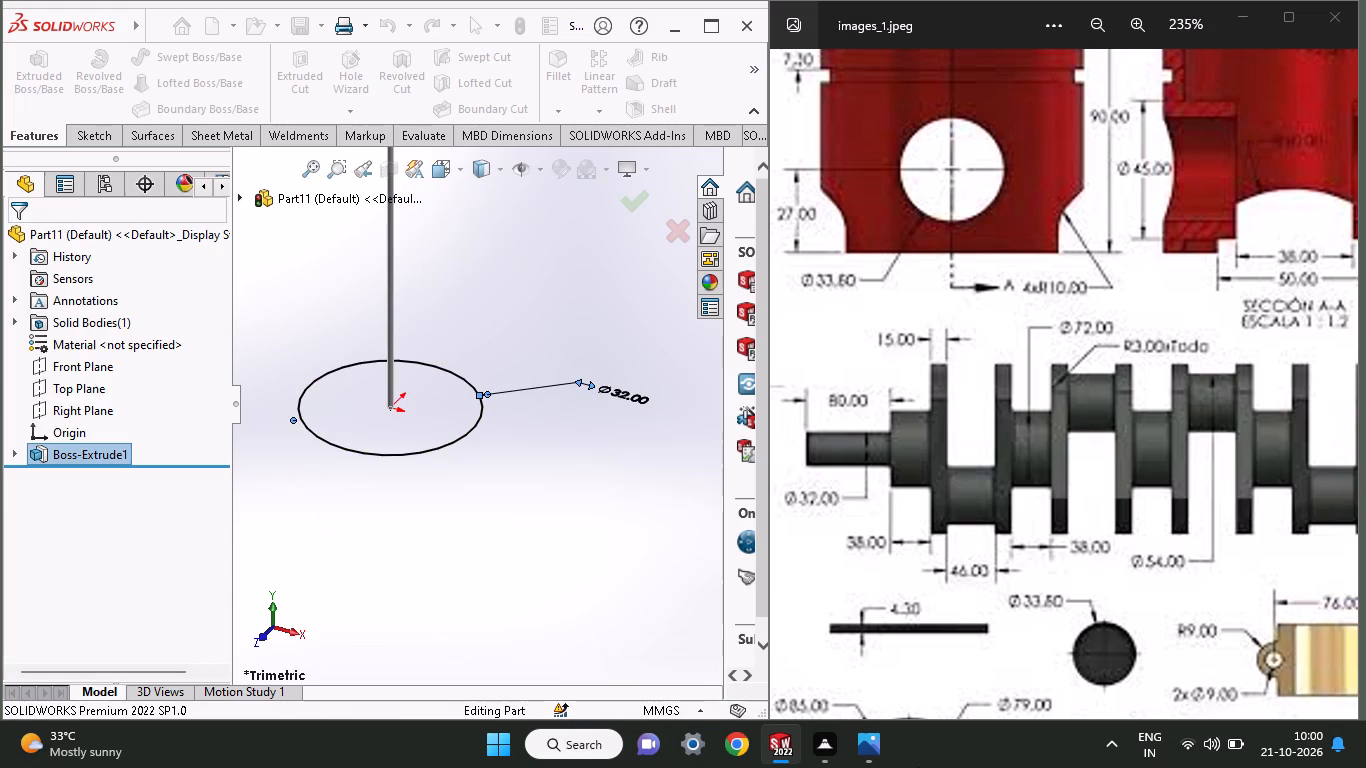
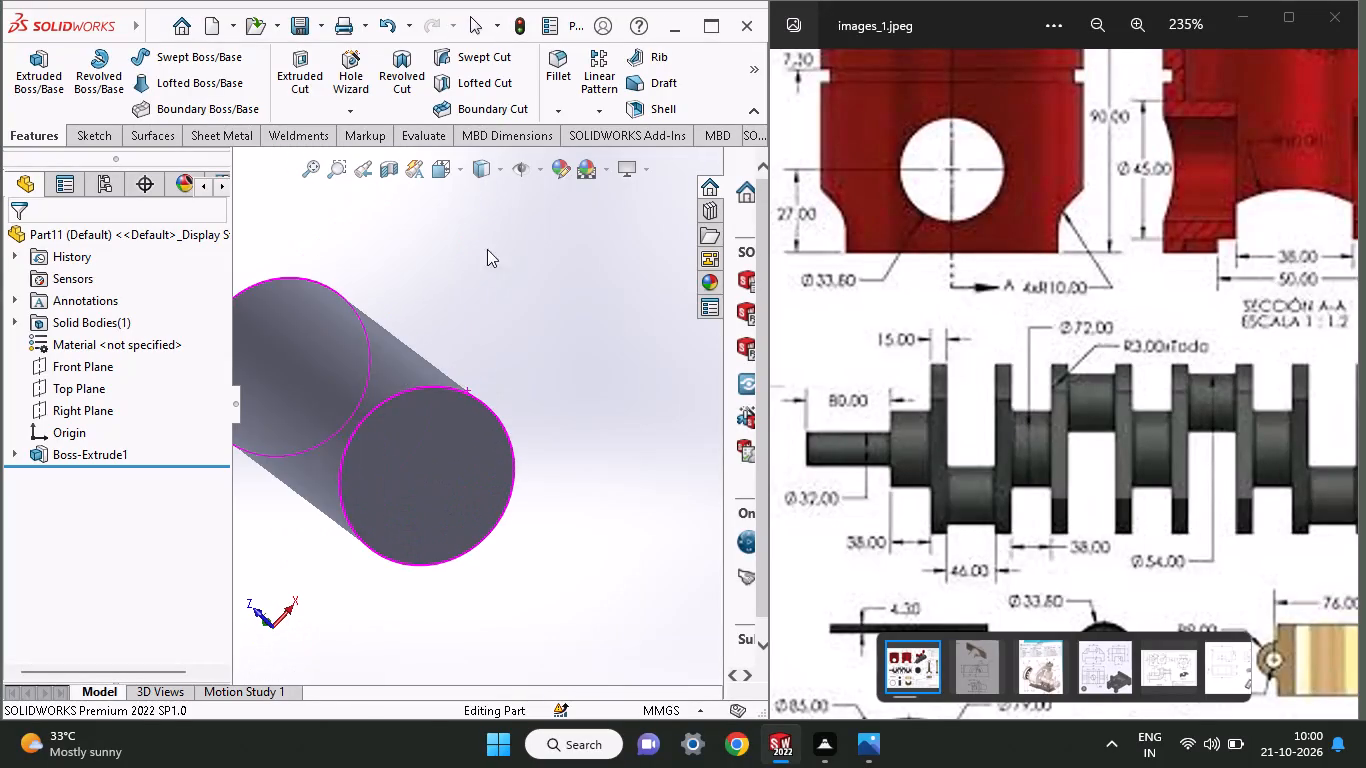
Sketch a circle centred on the origin on the end shaft's flat end face and dimension its diameter to 72 mm.
{"action": "left_click", "coordinate": [425, 458]}
{"action": "left_click", "coordinate": [520, 405]}
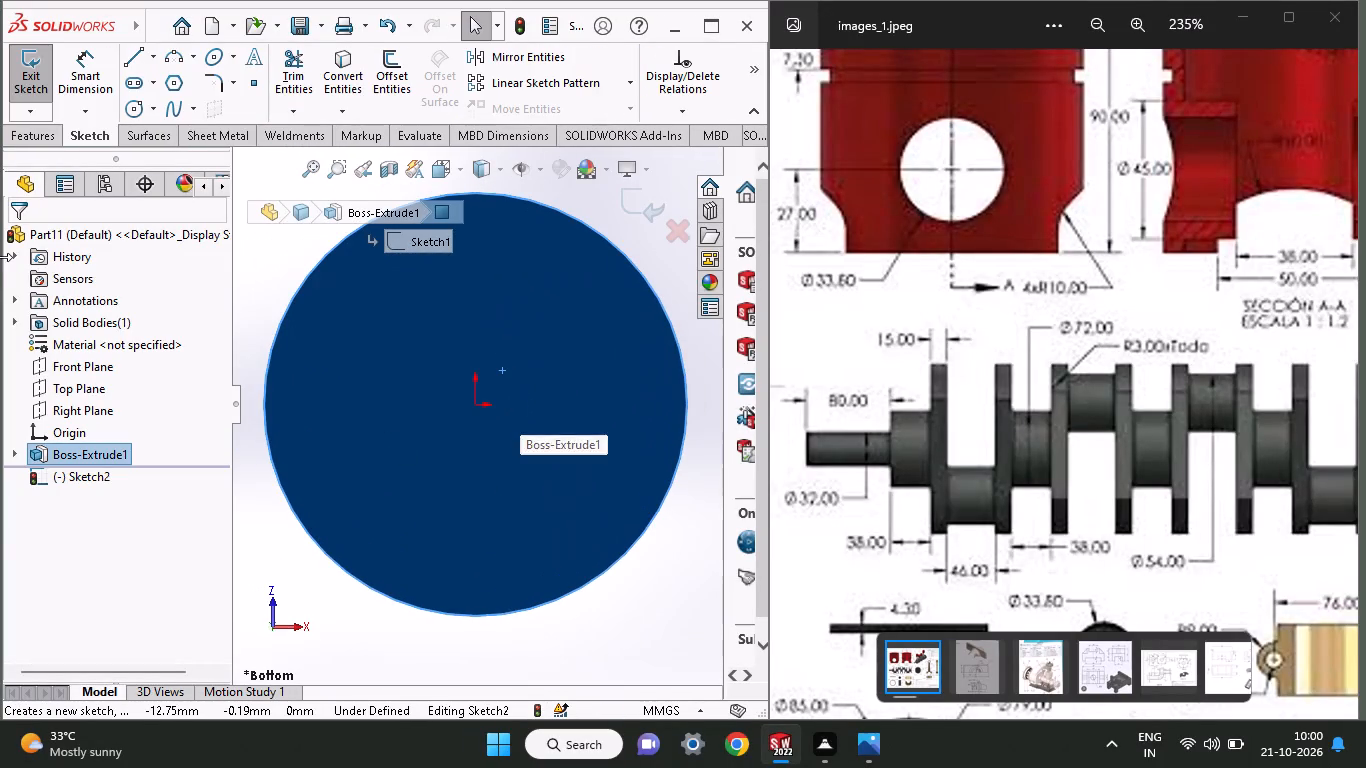
{"action": "left_click", "coordinate": [137, 105]}
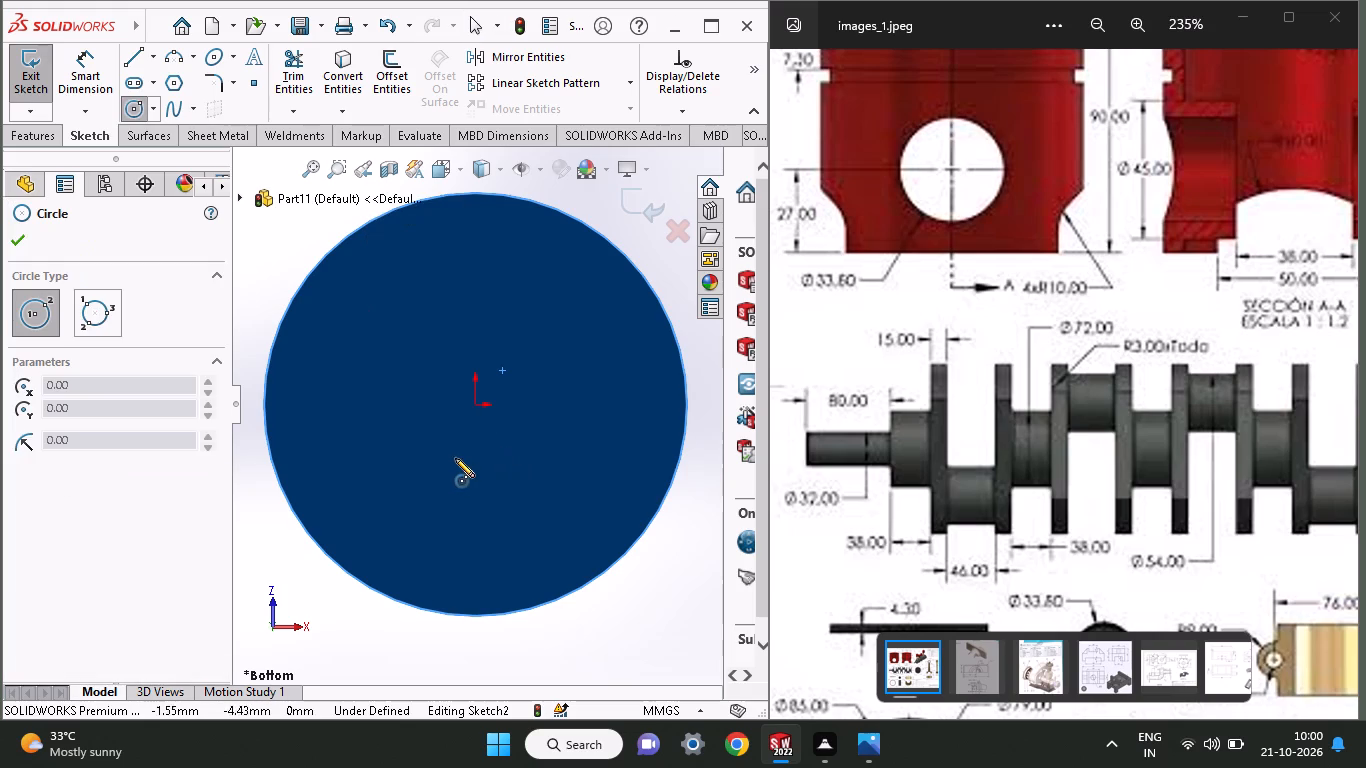
{"action": "left_click", "coordinate": [480, 409]}
{"action": "left_click", "coordinate": [634, 601]}
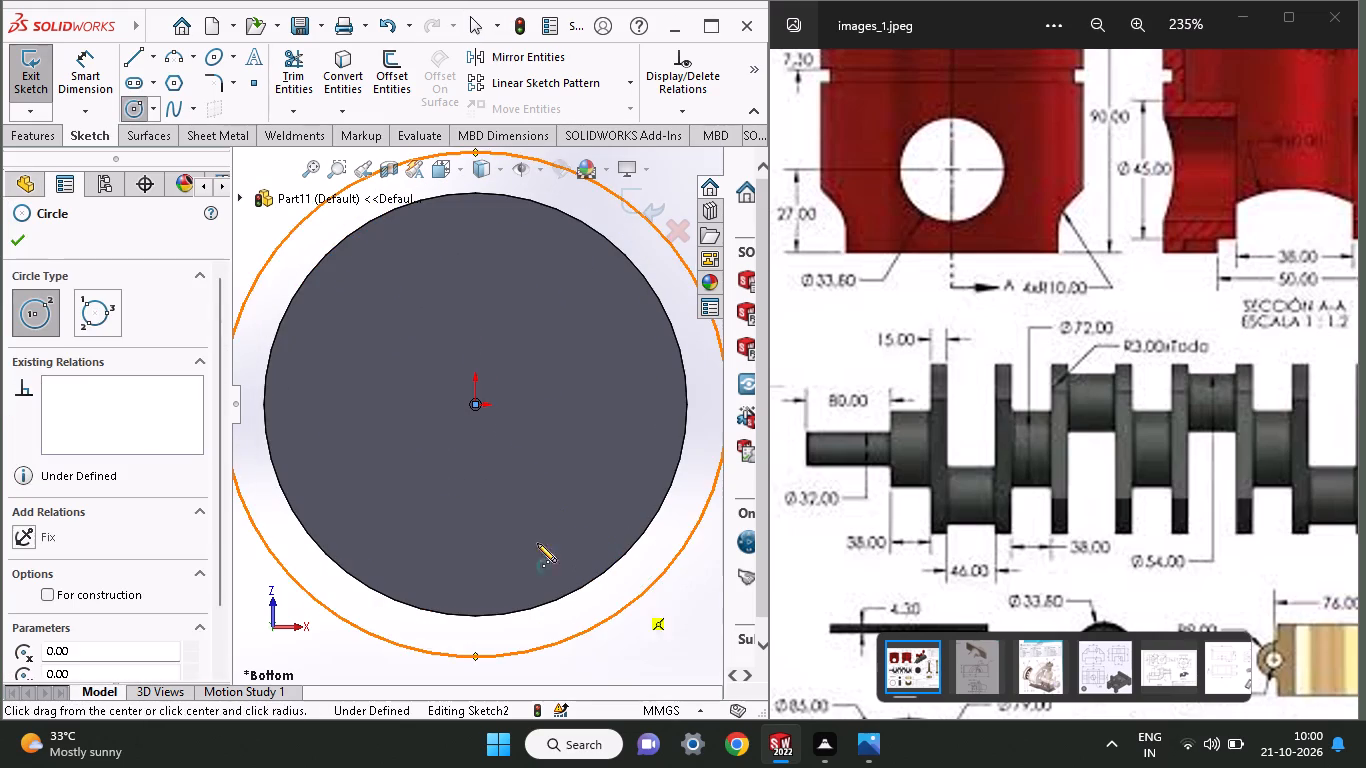
{"action": "left_click", "coordinate": [90, 92]}
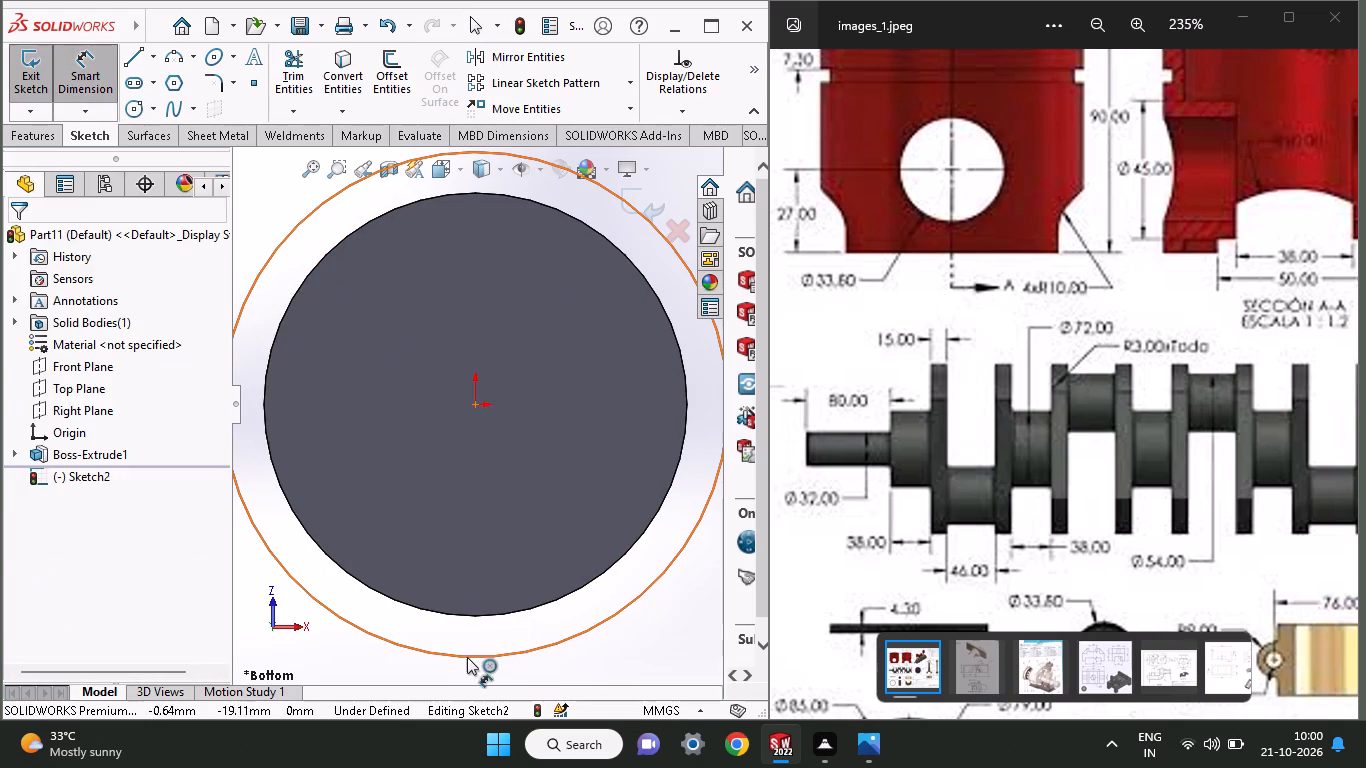
{"action": "left_click", "coordinate": [467, 657]}
{"action": "left_click", "coordinate": [509, 511]}
{"action": "type", "text": "72"}
{"action": "key", "text": "Return"}
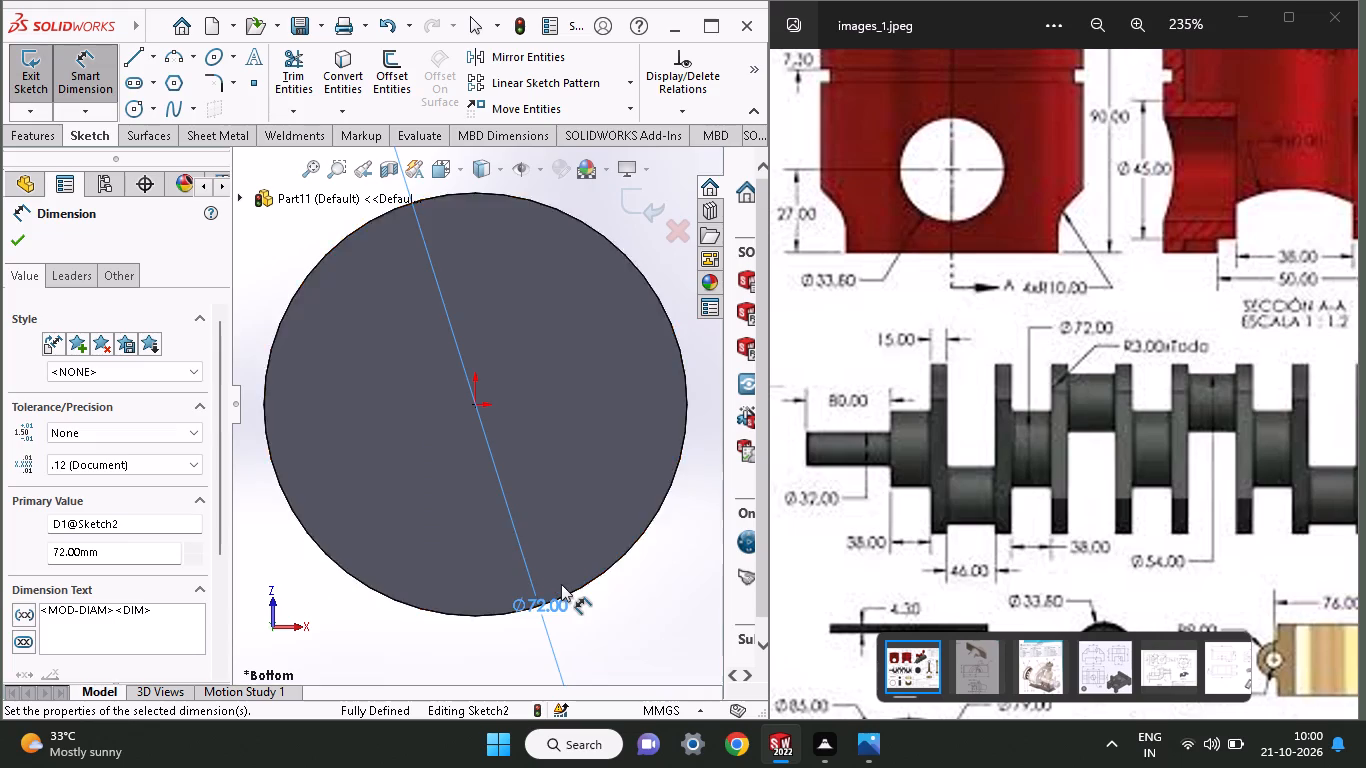
Extrude the 72 mm circle as a blind boss 38 mm long, merged with the end shaft, to form the first main journal.
{"action": "scroll", "coordinate": [561, 584], "scroll_direction": "up", "scroll_amount": 4, "text": "ctrl"}
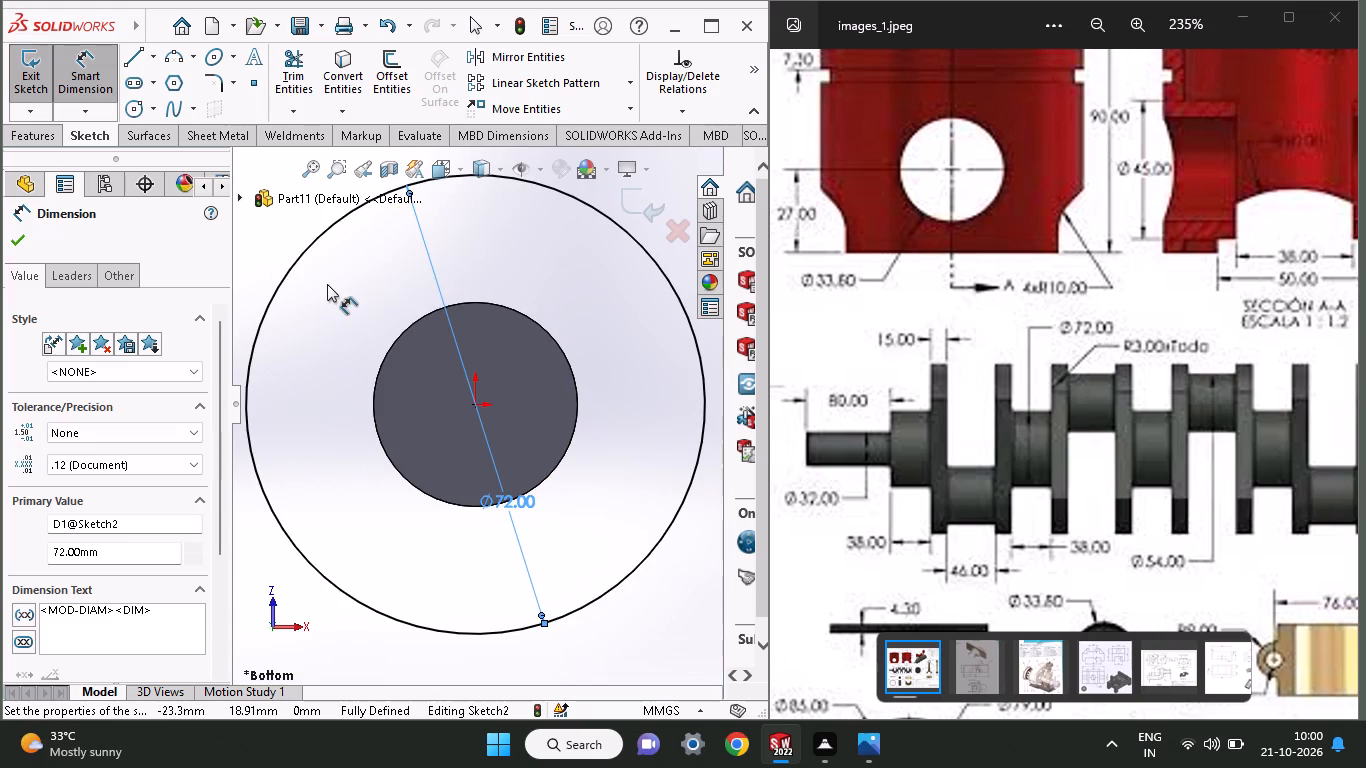
{"action": "left_click", "coordinate": [32, 147]}
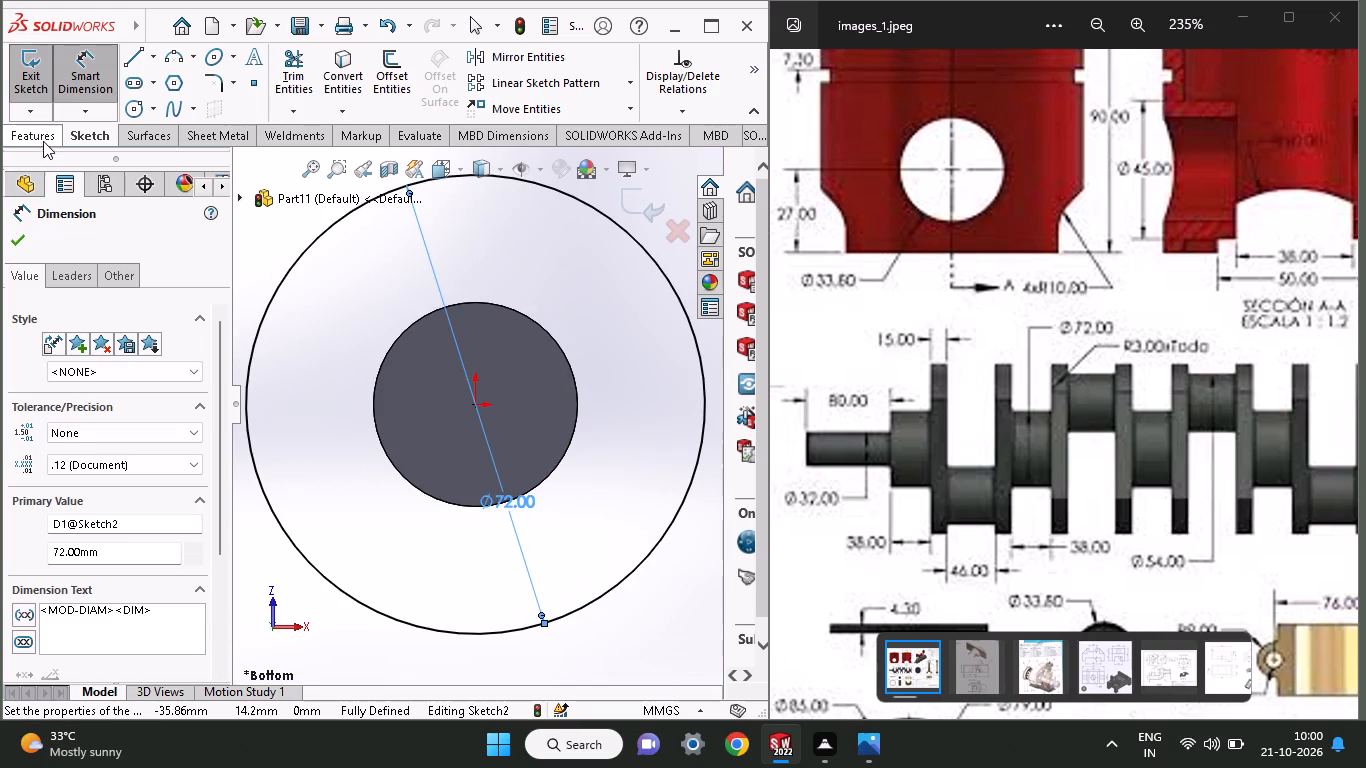
{"action": "left_click", "coordinate": [44, 138]}
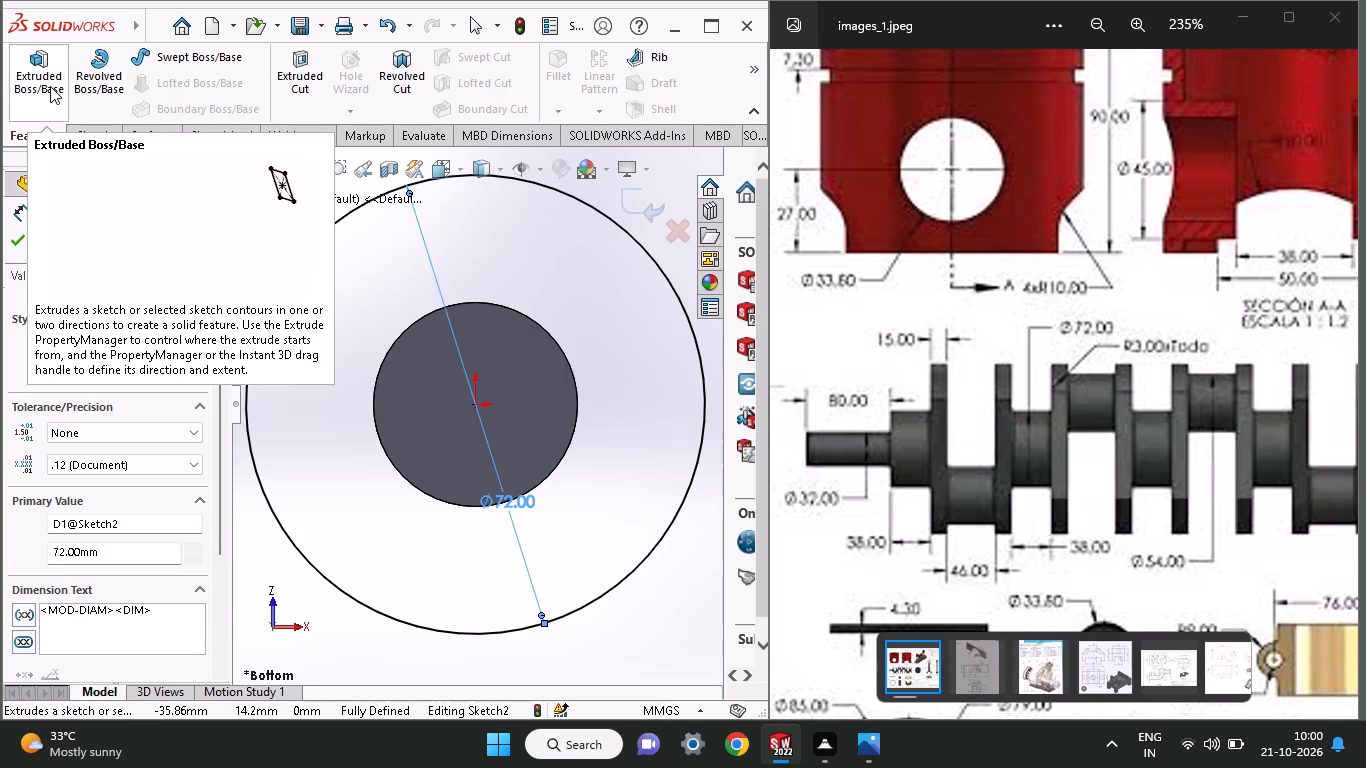
{"action": "left_click", "coordinate": [50, 86]}
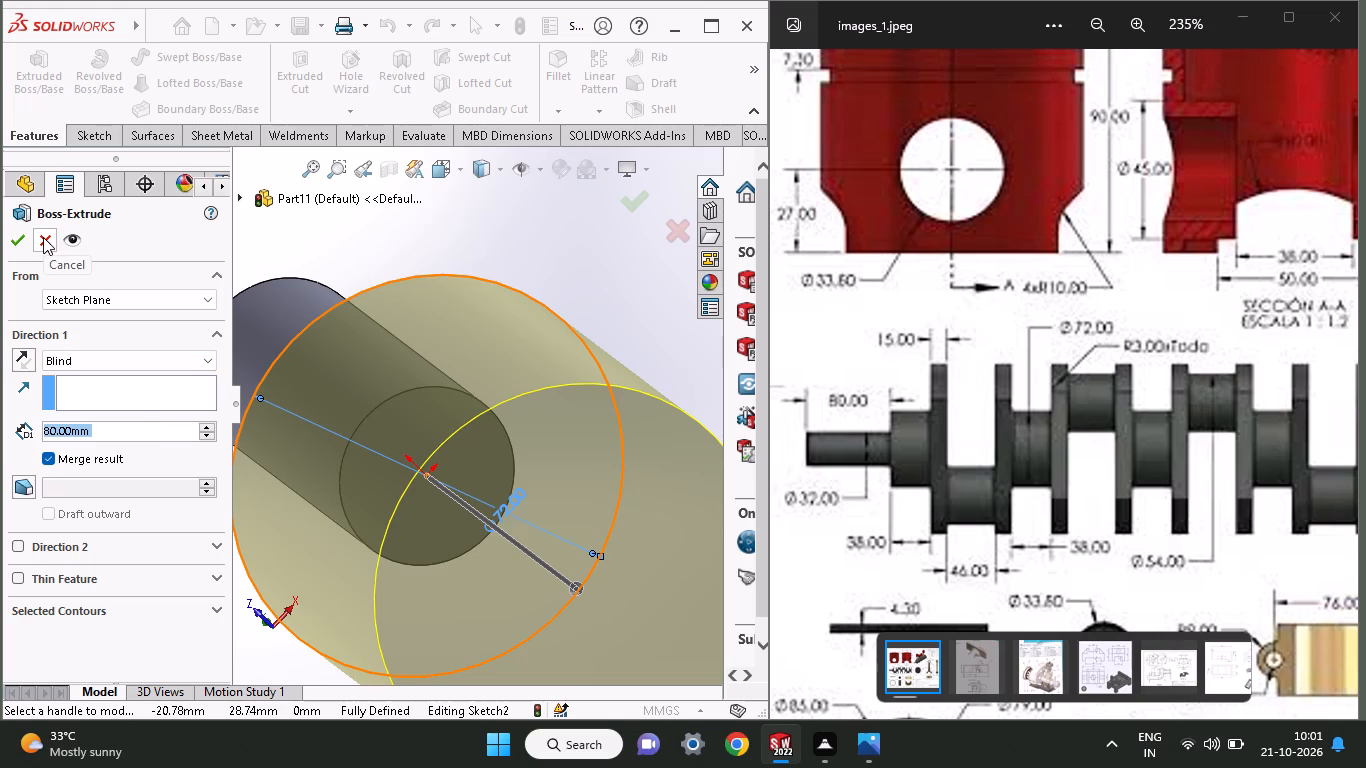
{"action": "type", "text": "38"}
{"action": "key", "text": "Return"}
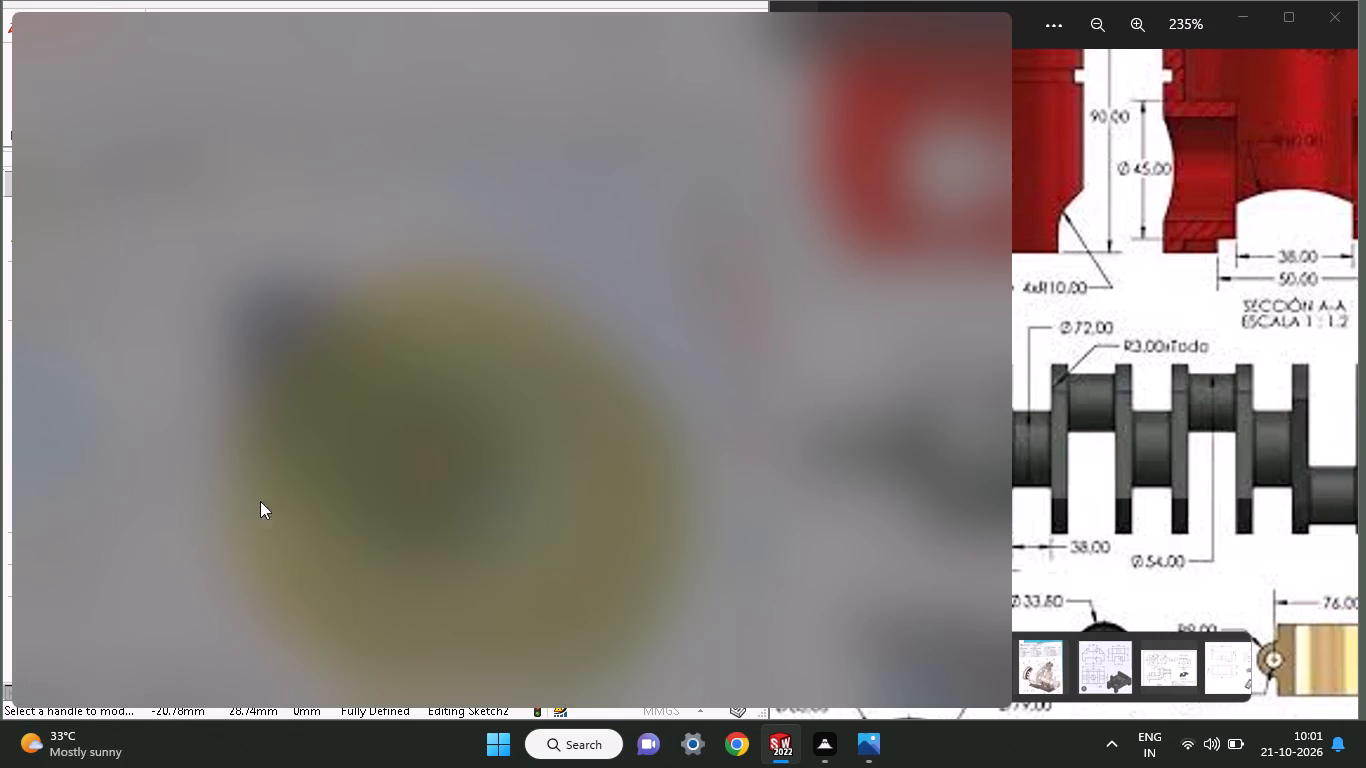
{"action": "left_click", "coordinate": [1121, 458]}
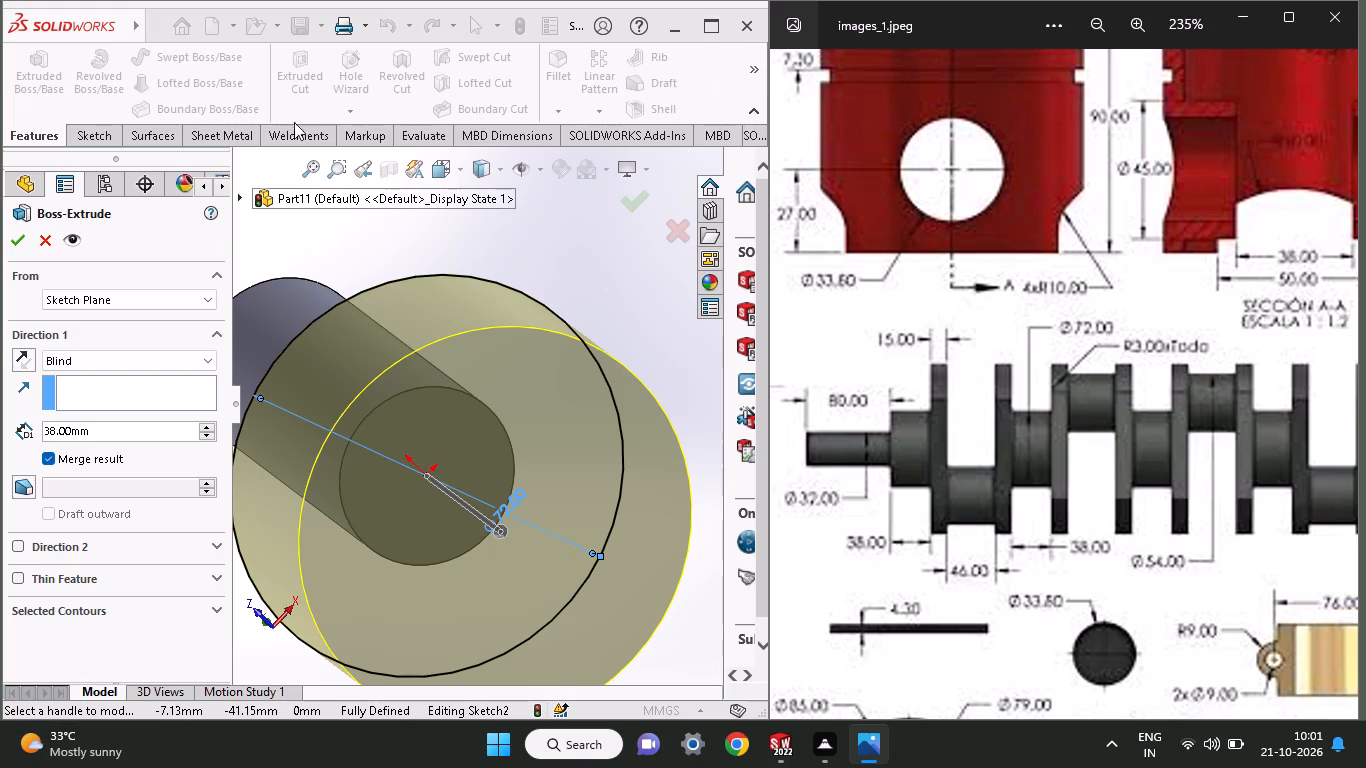
{"action": "left_click", "coordinate": [10, 239]}
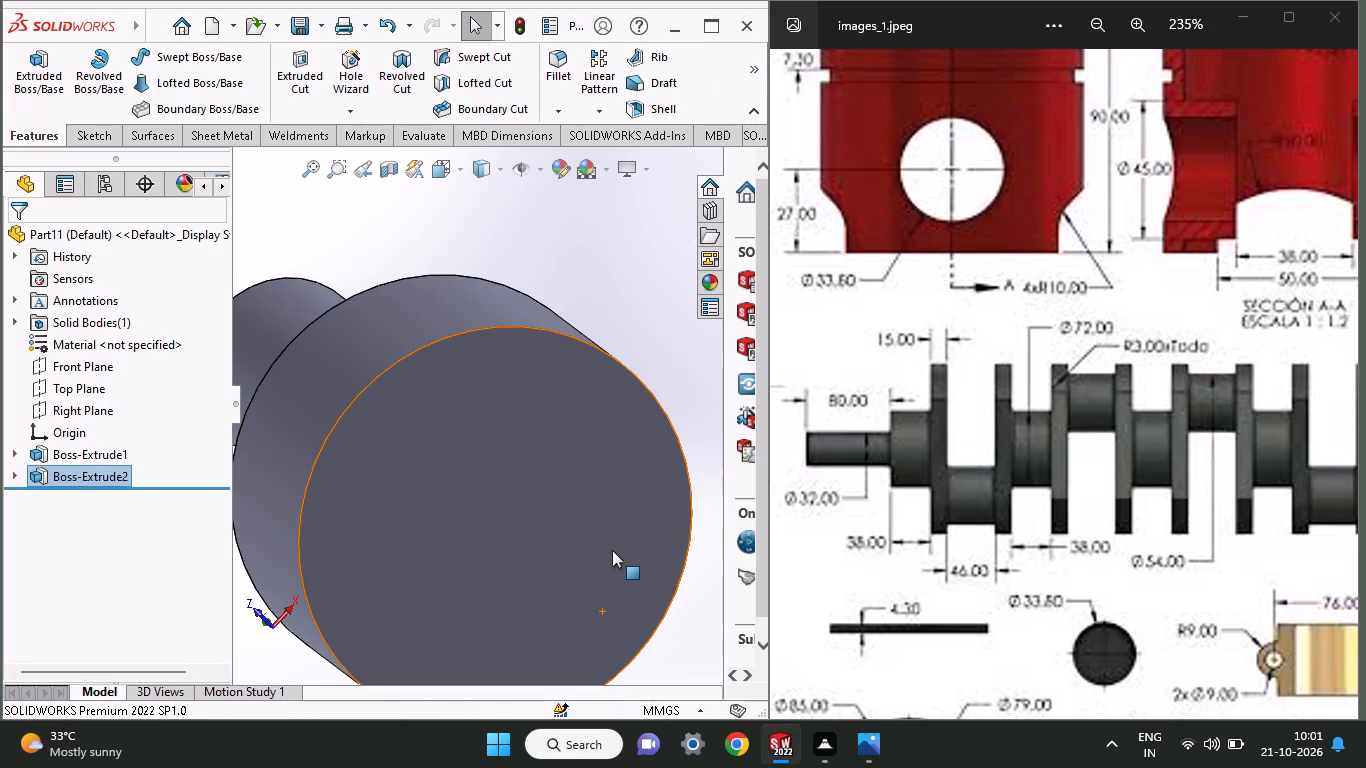
Start a sketch on the 72 mm journal's free end face and draw a circle about 84 mm in diameter centred on the origin.
{"action": "scroll", "coordinate": [612, 550], "scroll_direction": "up", "scroll_amount": 4, "text": "ctrl"}
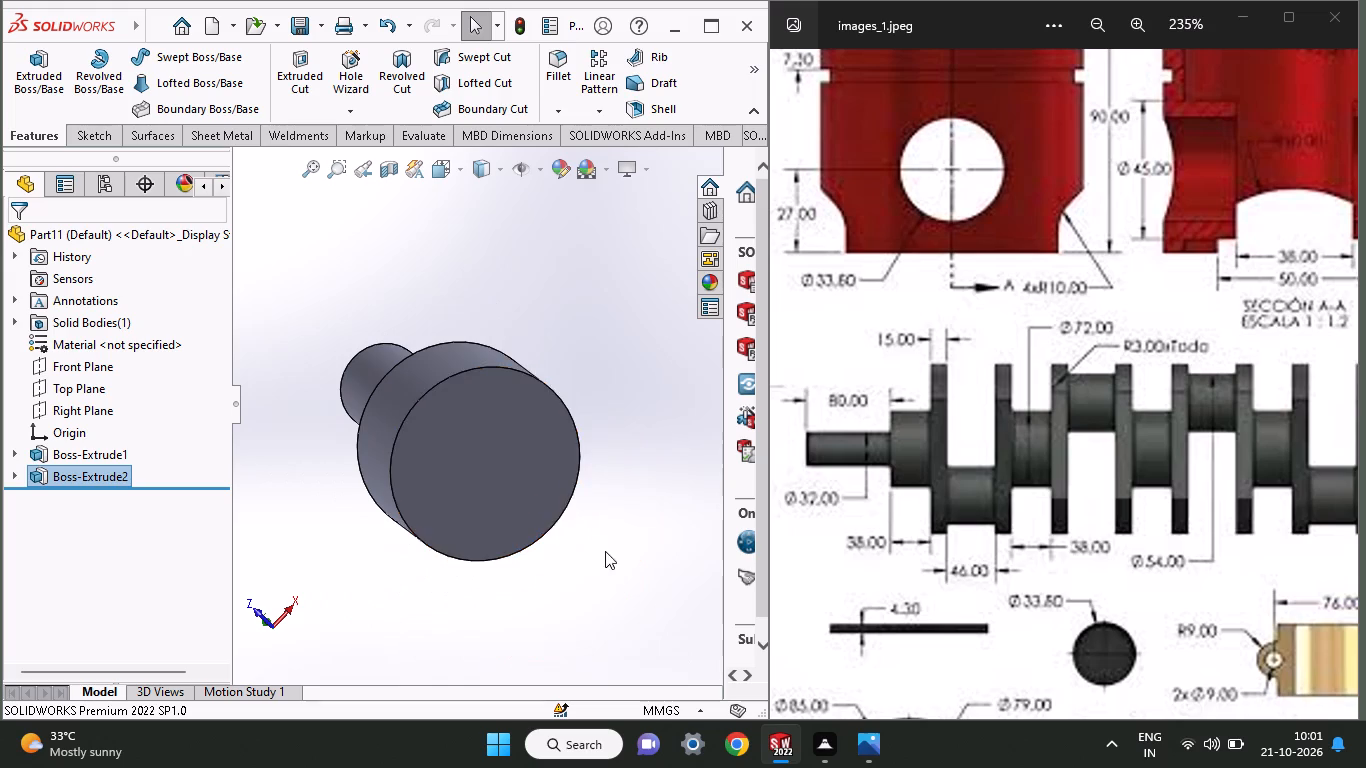
{"action": "middle_click_drag", "start_coordinate": [393, 567], "coordinate": [545, 632]}
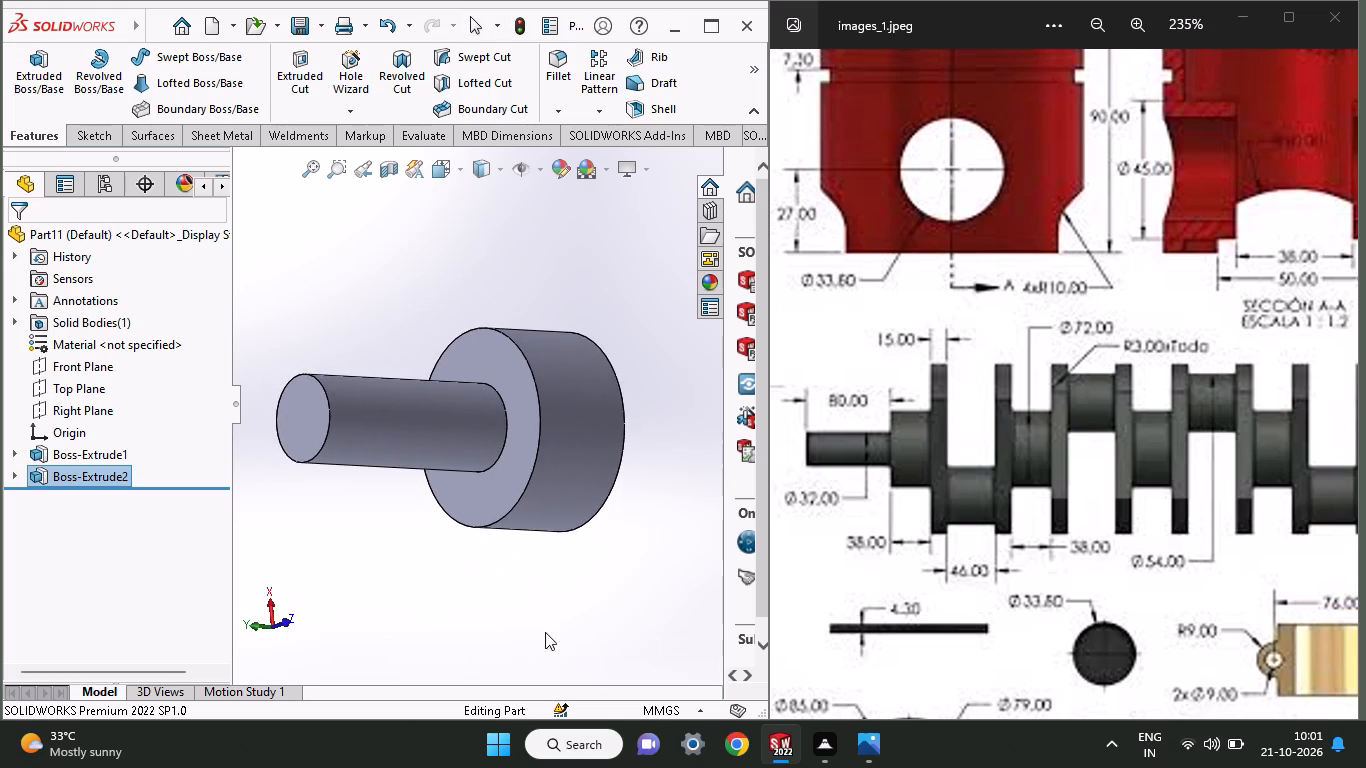
{"action": "middle_click_drag", "start_coordinate": [992, 422], "coordinate": [692, 483]}
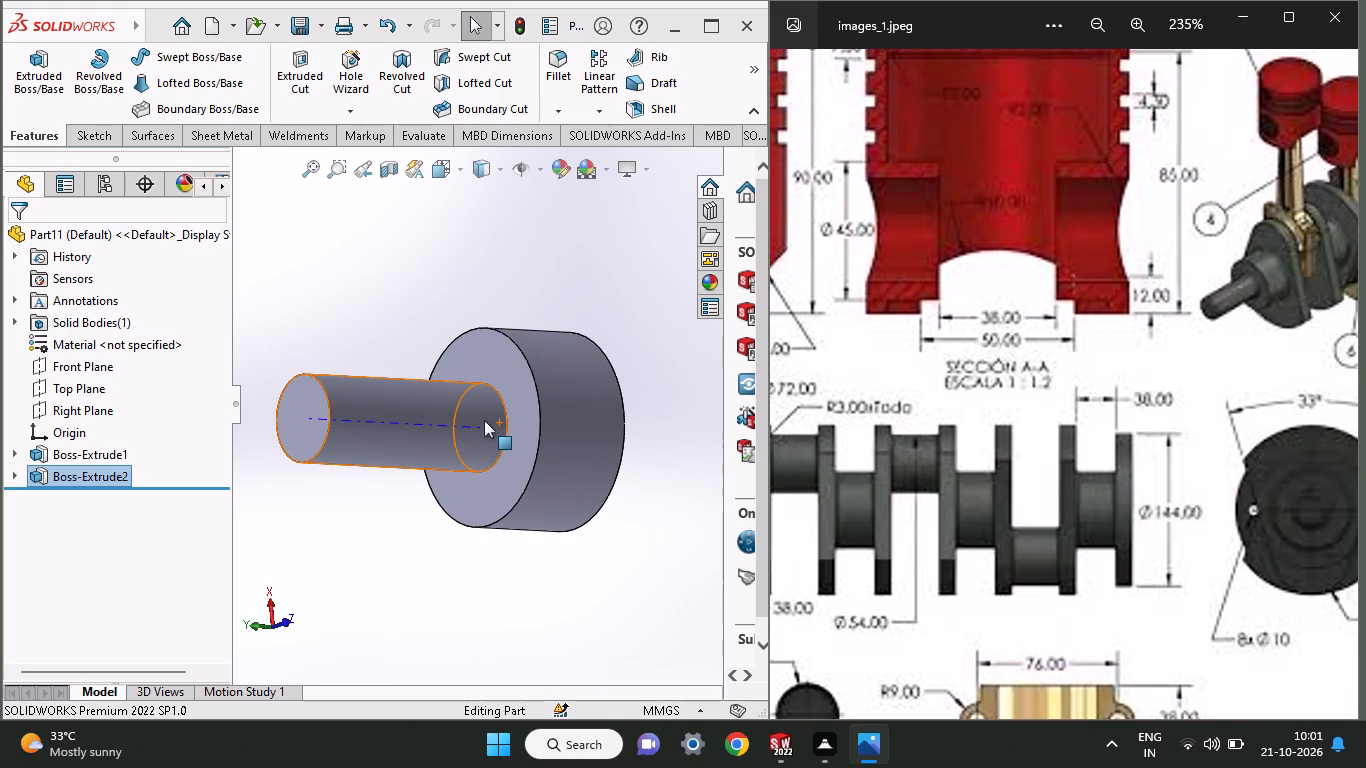
{"action": "middle_click_drag", "start_coordinate": [564, 475], "coordinate": [425, 523]}
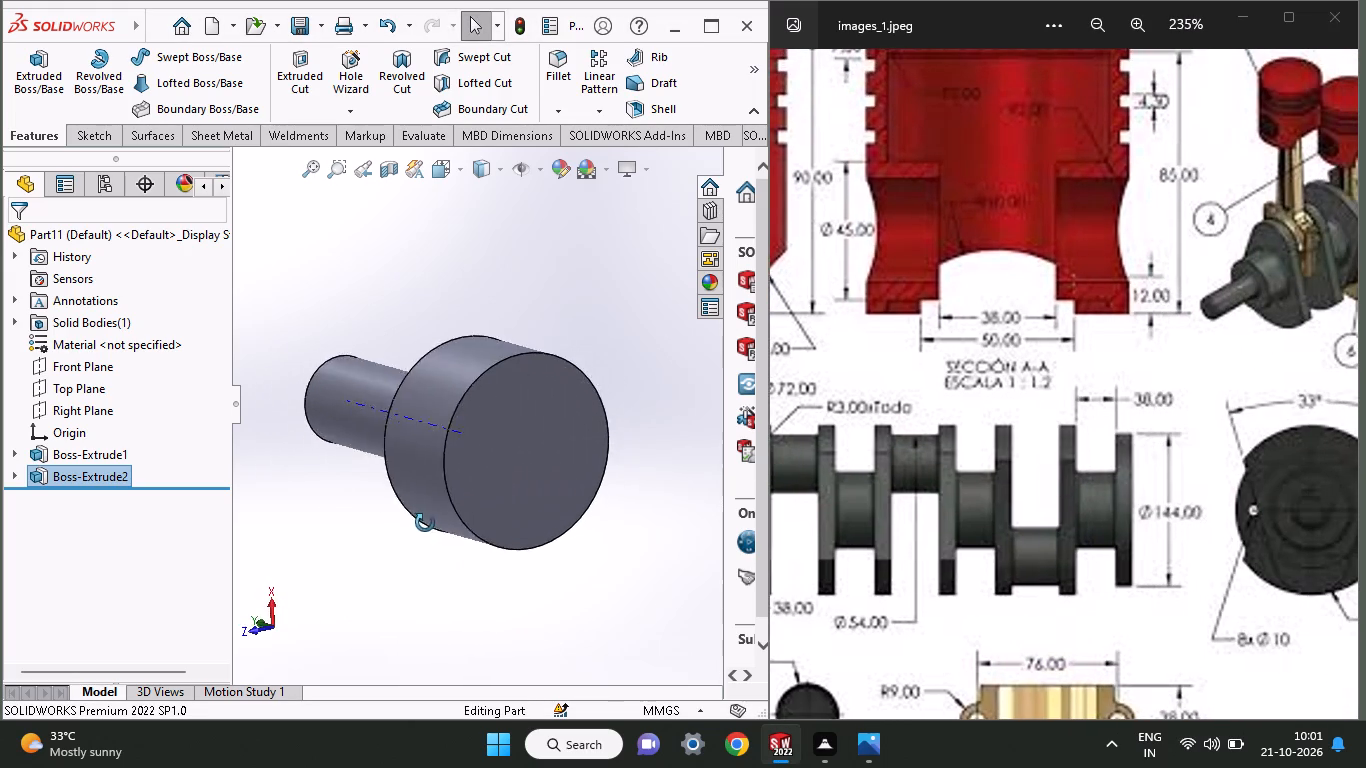
{"action": "middle_click_drag", "start_coordinate": [425, 523], "coordinate": [392, 536]}
{"action": "left_click", "coordinate": [423, 480]}
{"action": "left_click", "coordinate": [516, 427]}
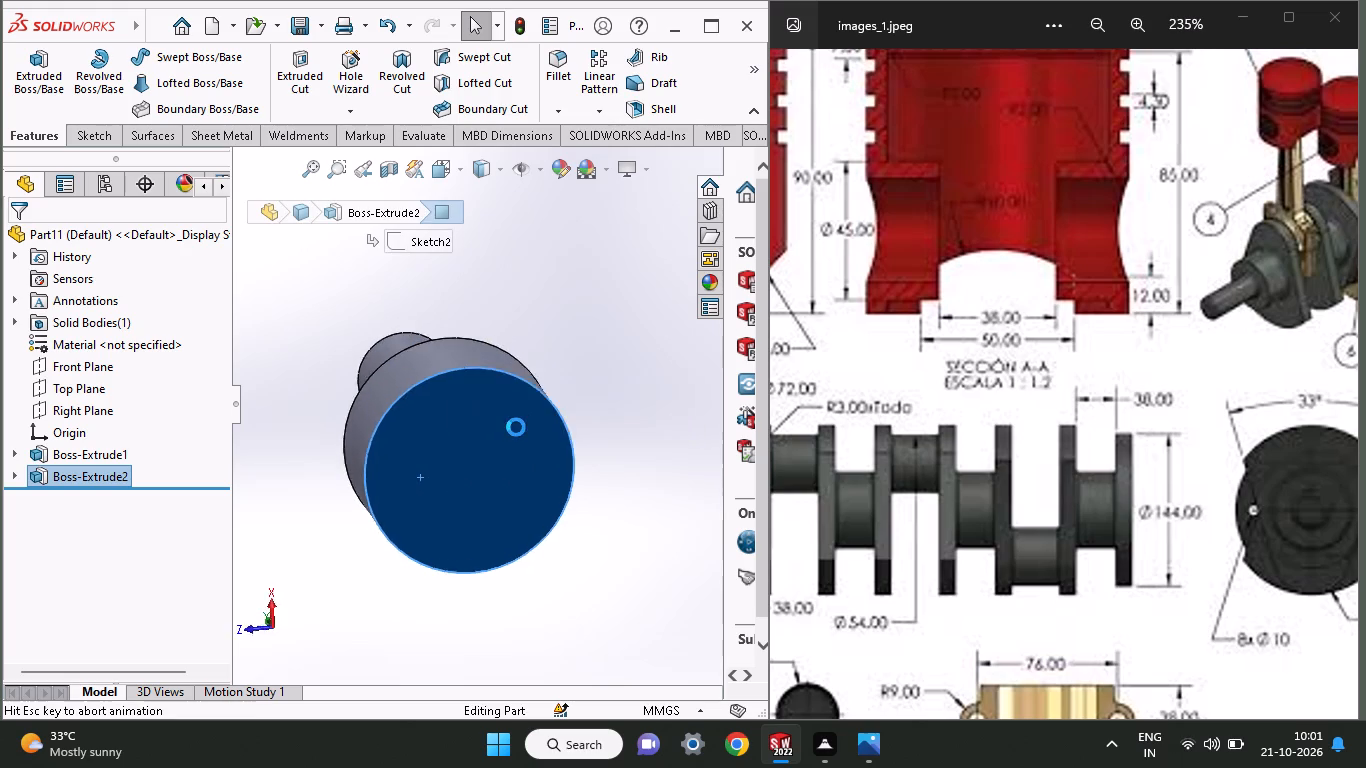
{"action": "scroll", "coordinate": [516, 427], "scroll_direction": "up", "scroll_amount": 2, "text": "ctrl"}
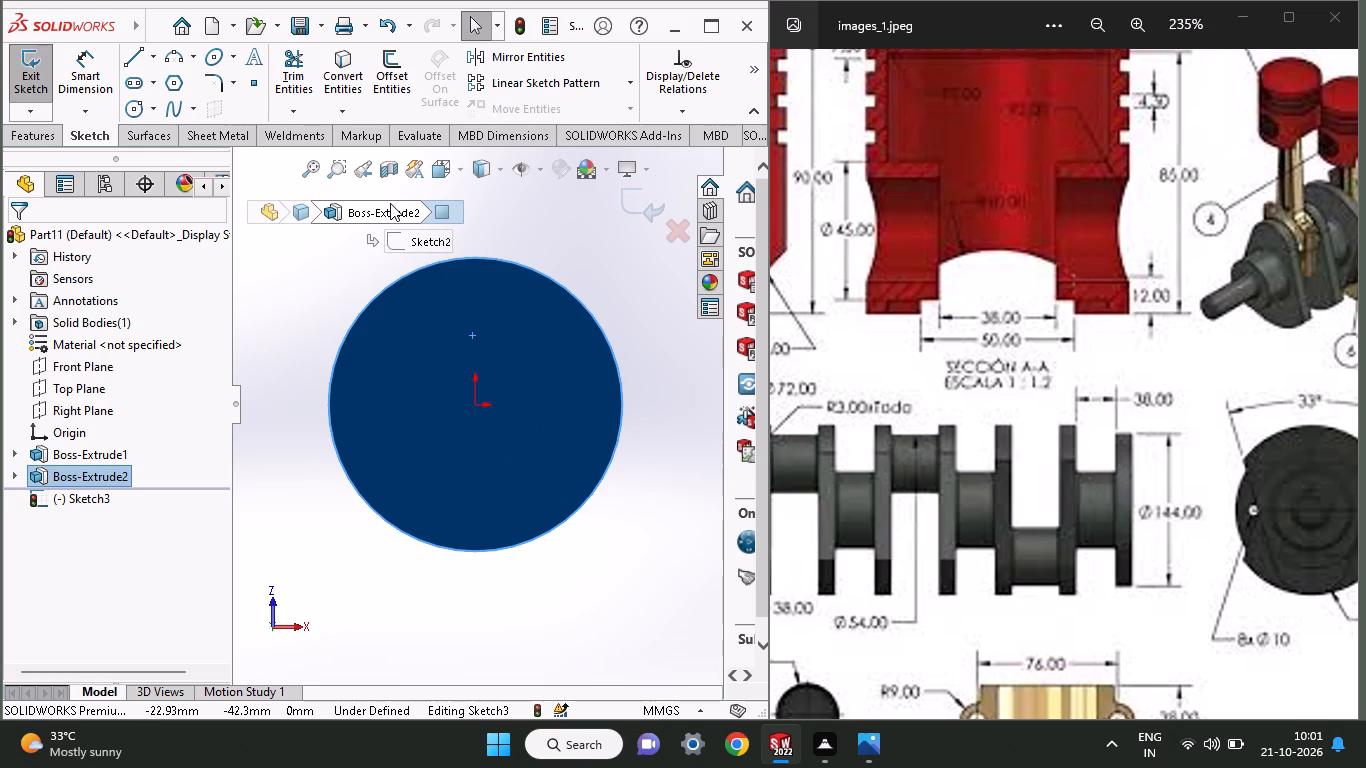
{"action": "left_click", "coordinate": [132, 110]}
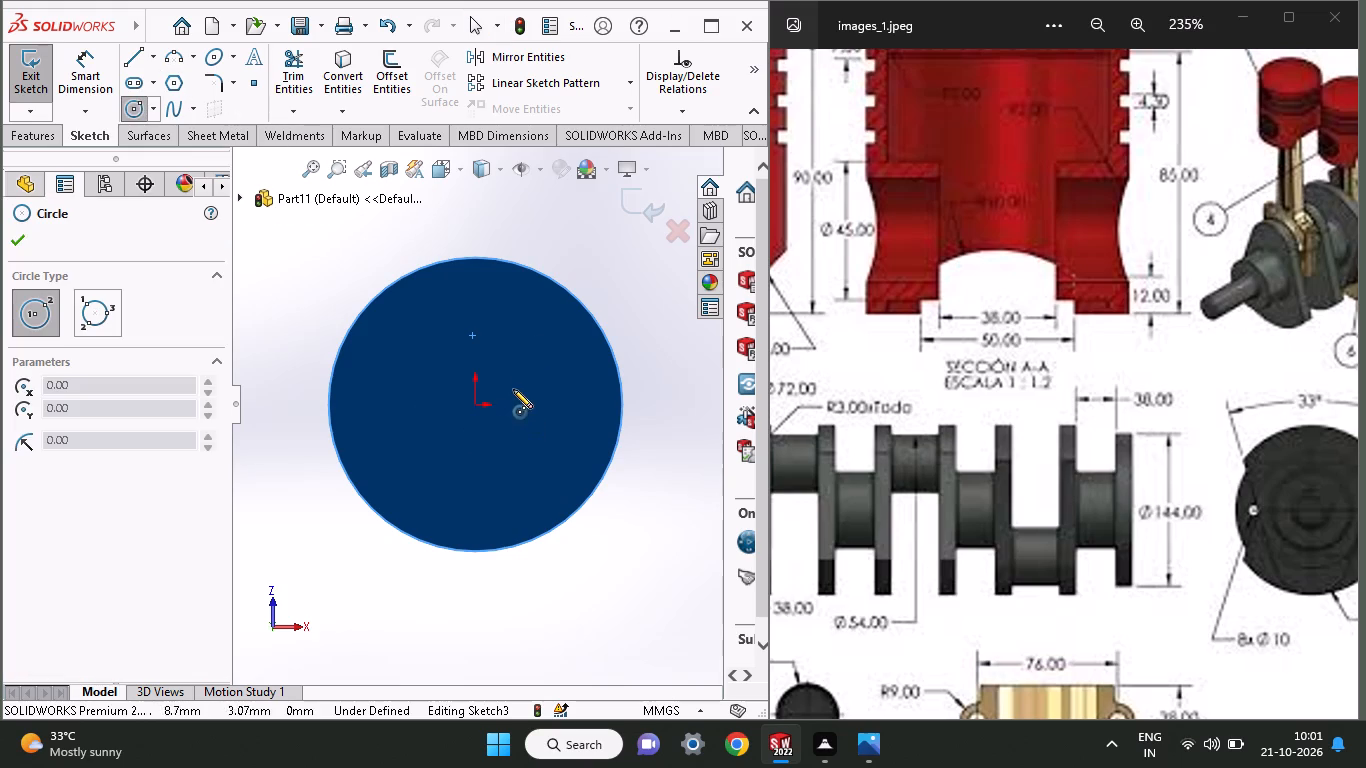
{"action": "left_click", "coordinate": [480, 405]}
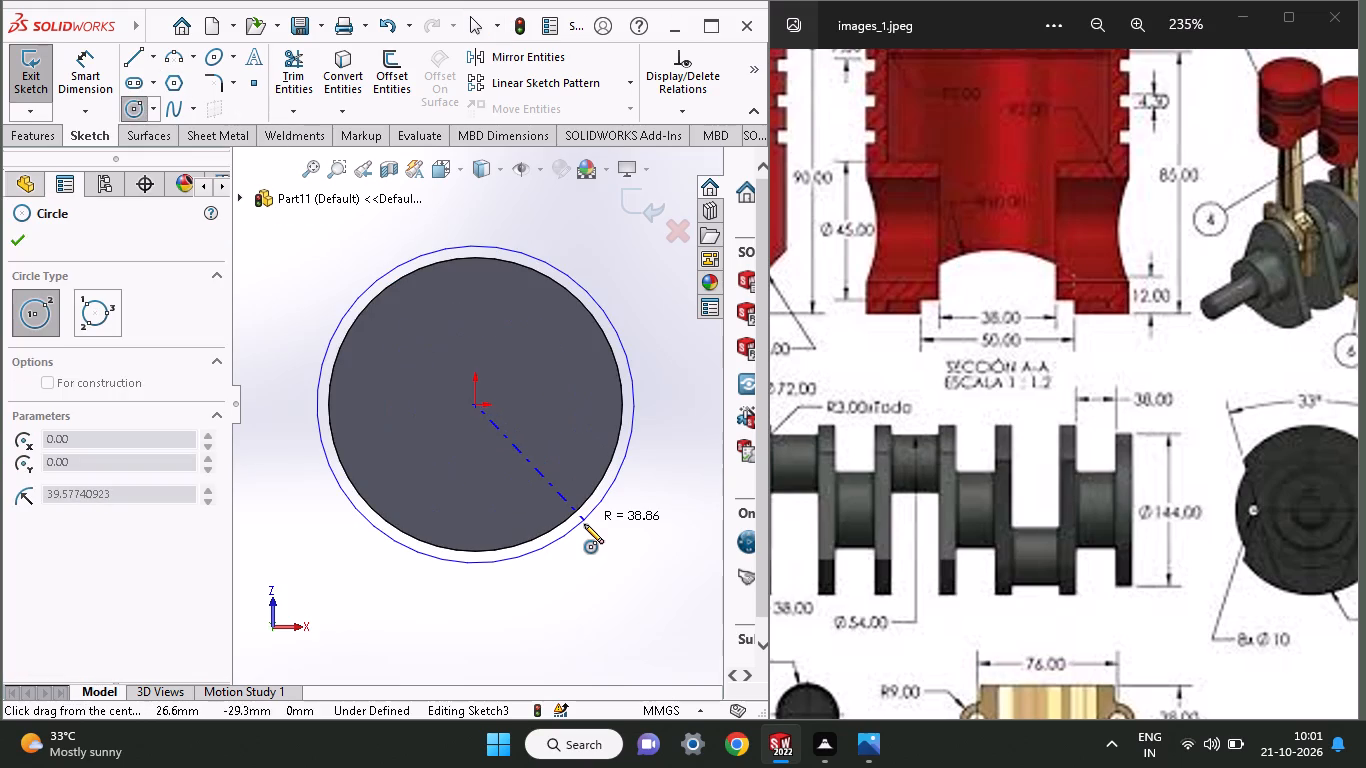
{"action": "left_click", "coordinate": [580, 541]}
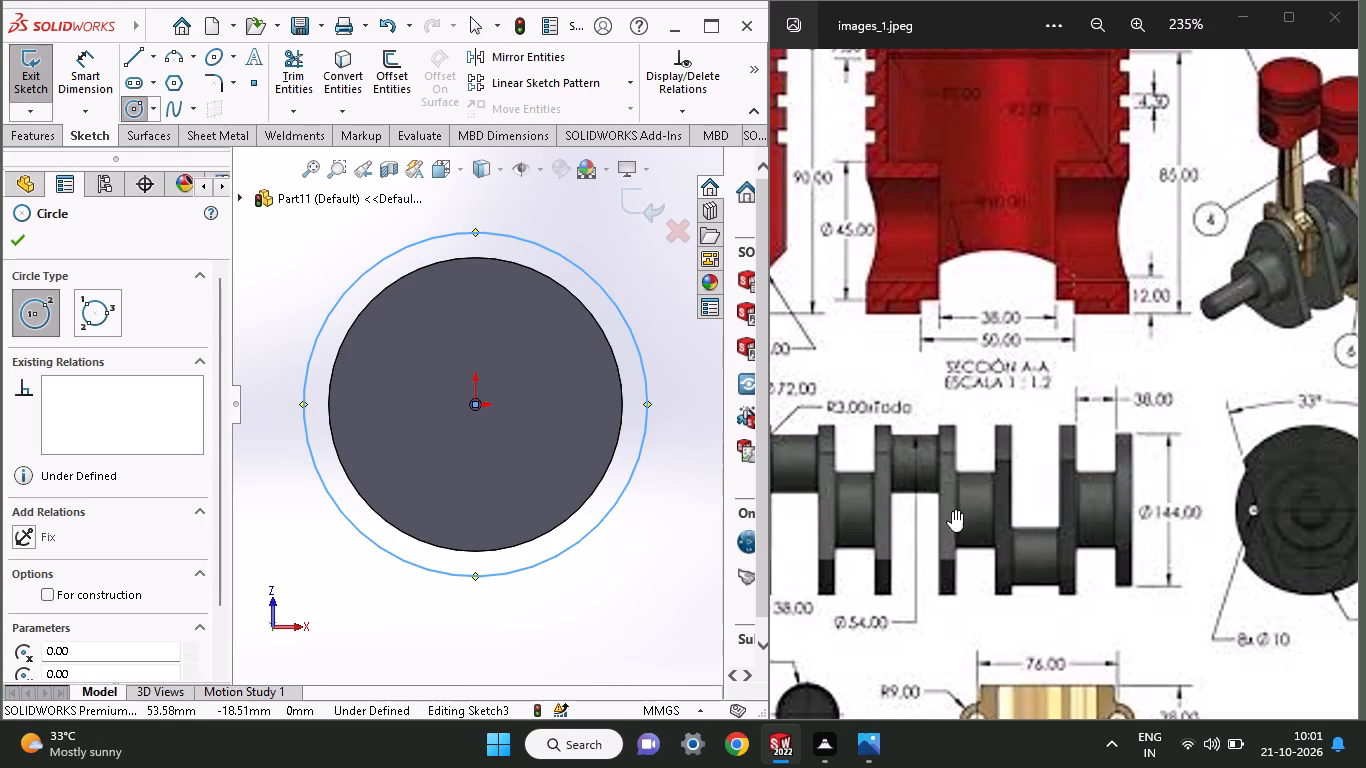
Find the crankshaft's end view in the reference drawing and dimension the new web circle's diameter to 160 mm.
{"action": "middle_click_drag", "start_coordinate": [1012, 478], "coordinate": [852, 521]}
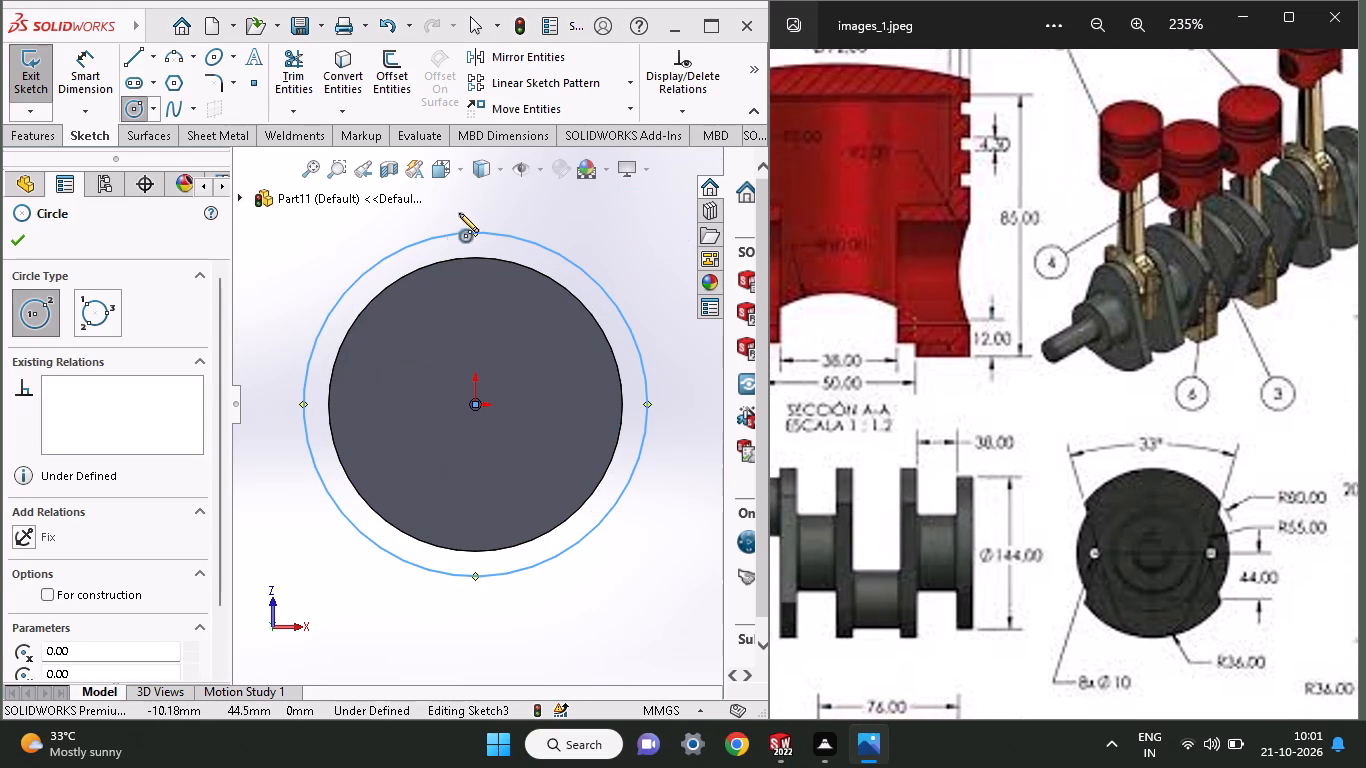
{"action": "left_click", "coordinate": [82, 86]}
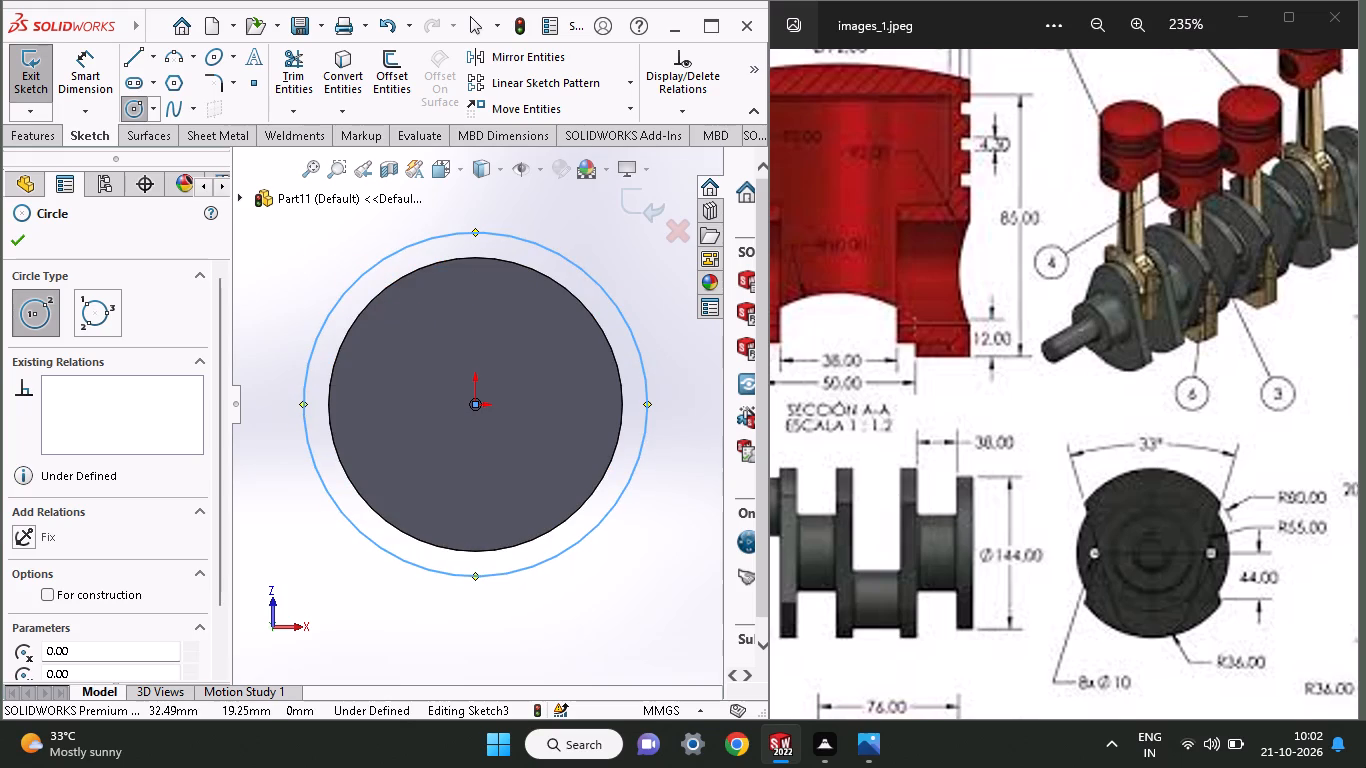
{"action": "left_click", "coordinate": [89, 66]}
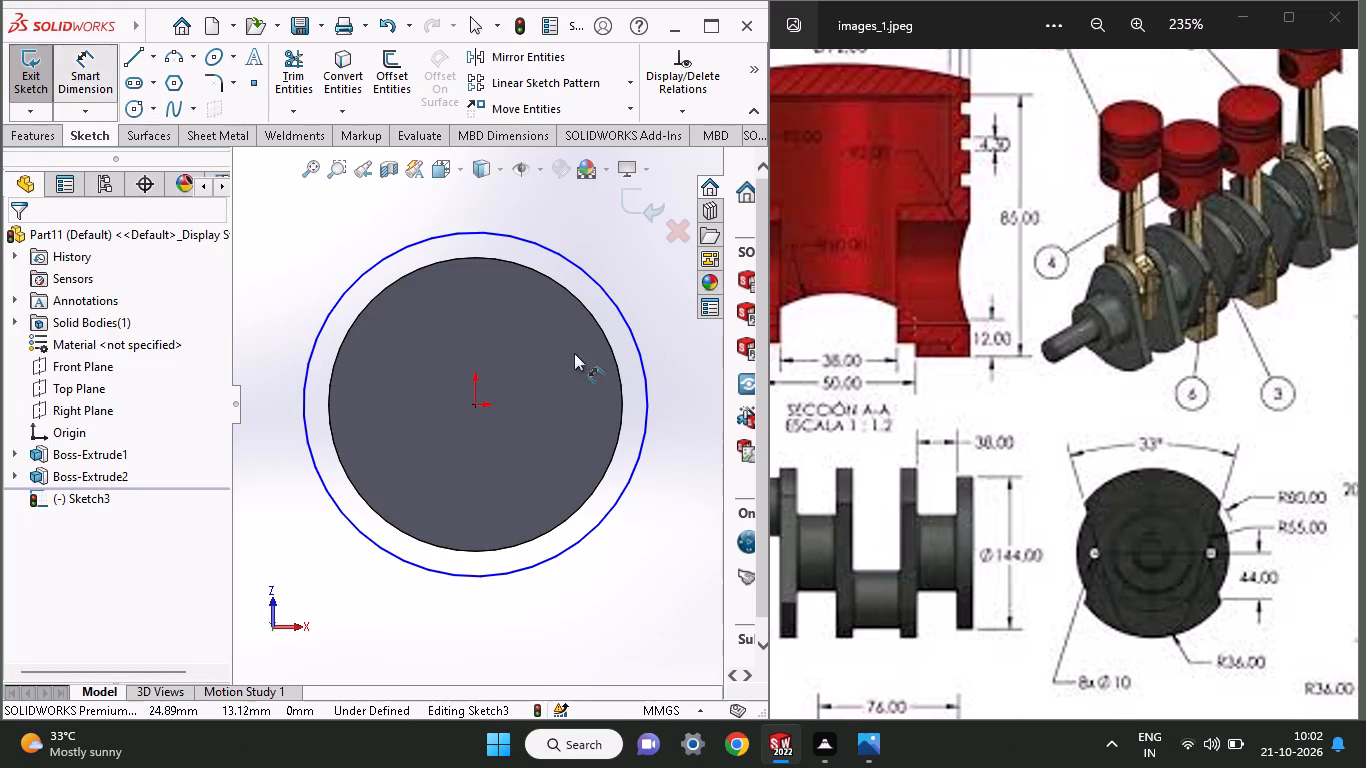
{"action": "left_click", "coordinate": [372, 267]}
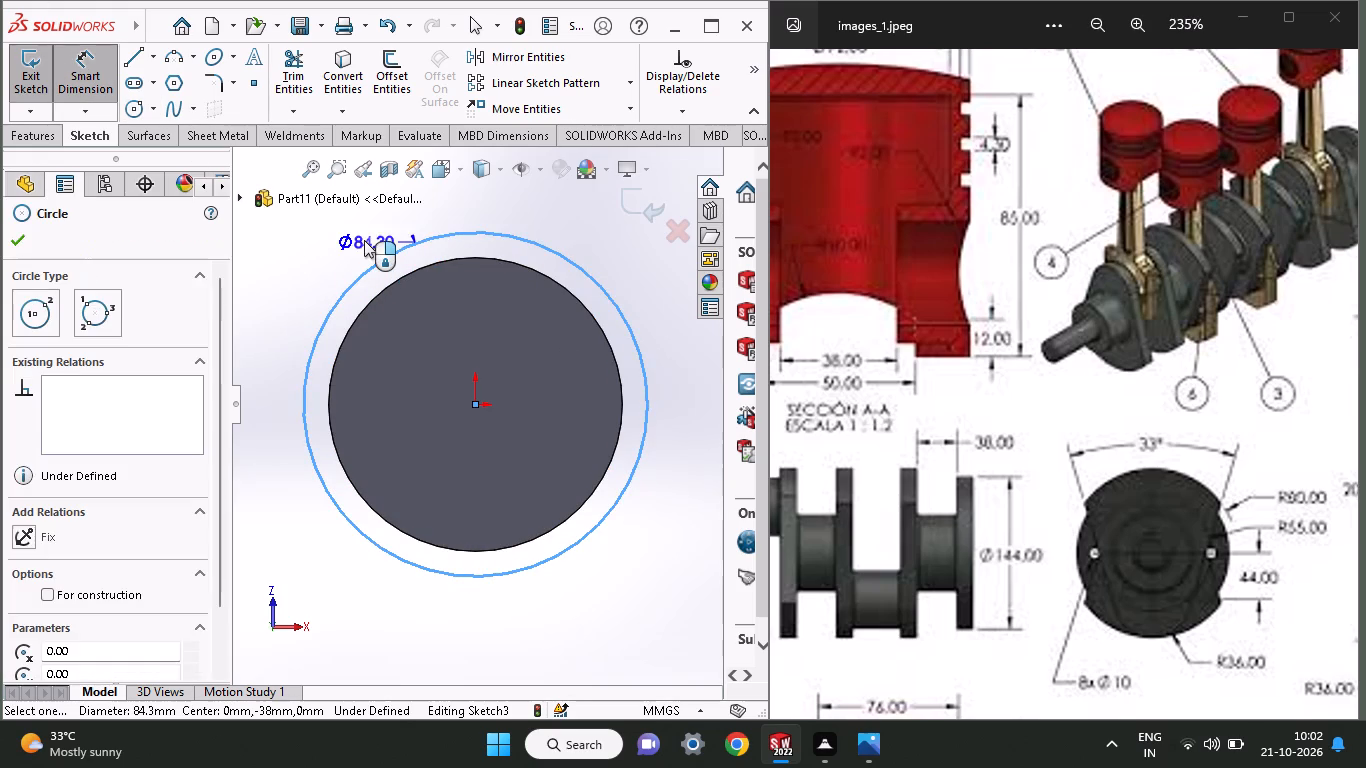
{"action": "left_click", "coordinate": [364, 232]}
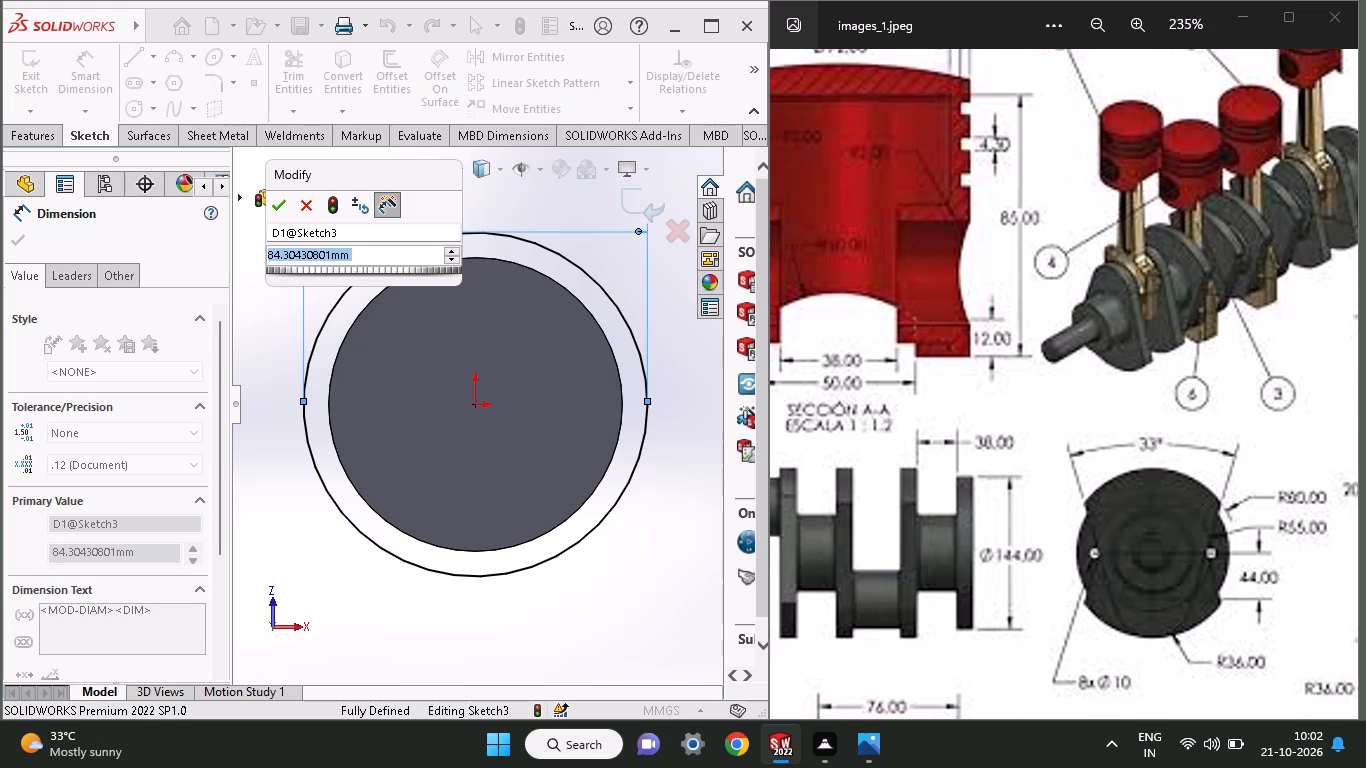
{"action": "type", "text": "160"}
{"action": "key", "text": "Return"}
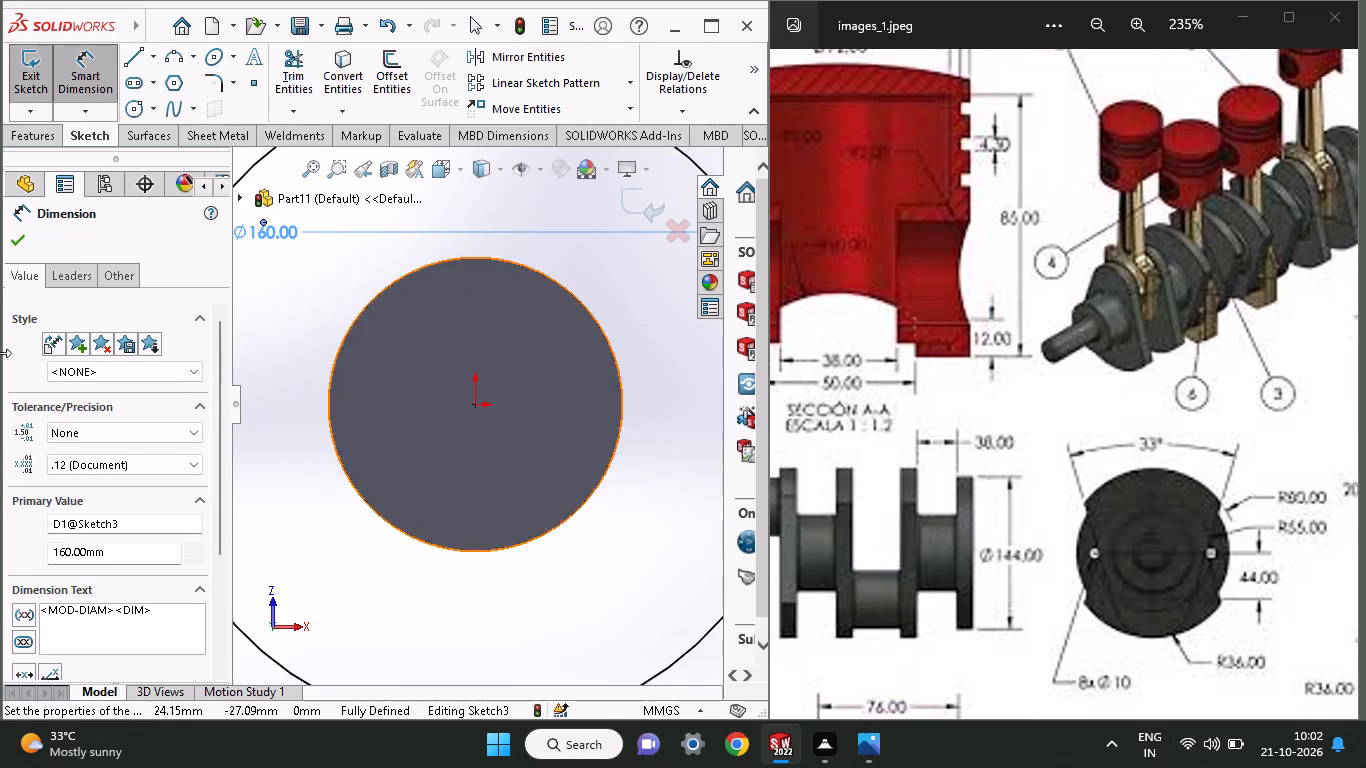
{"action": "left_click", "coordinate": [24, 234]}
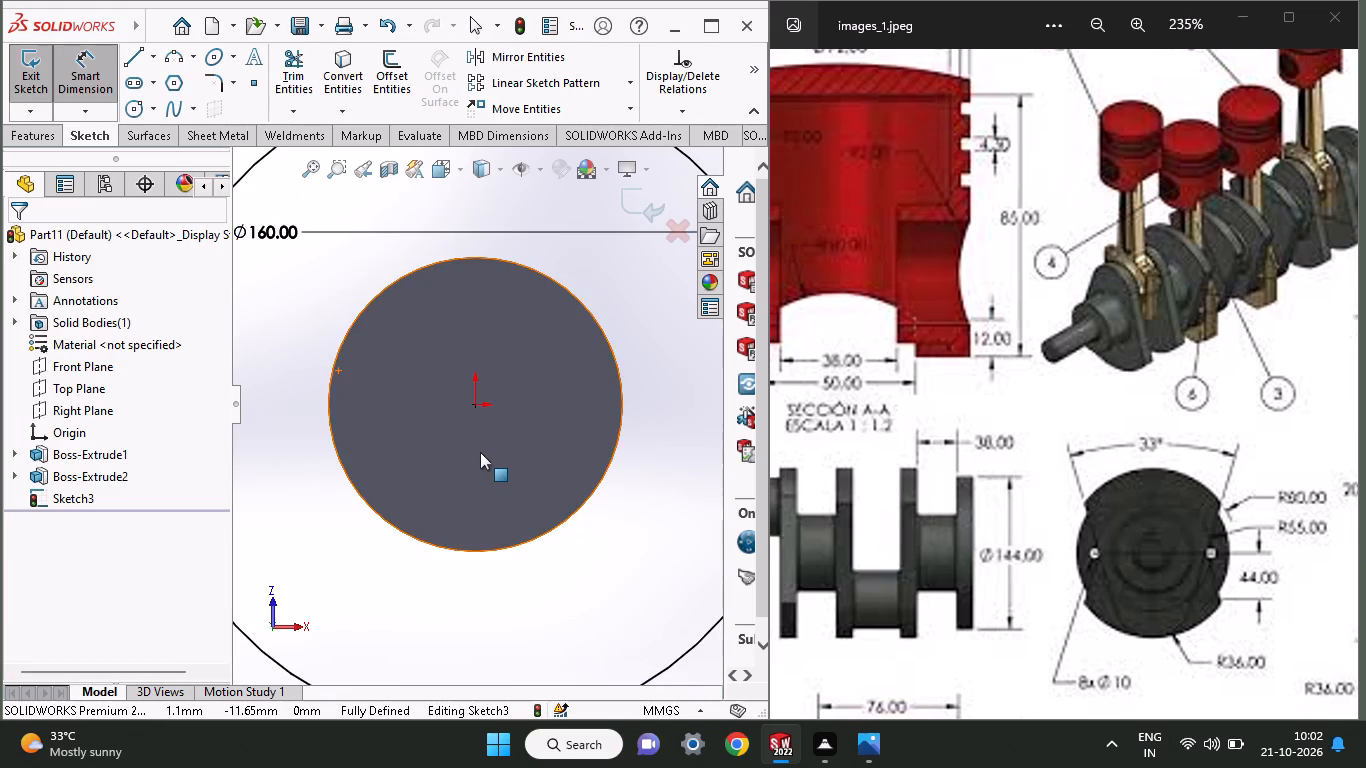
Draw a small circle inside the 160 mm circle, centred about 29 mm directly above the origin.
{"action": "scroll", "coordinate": [480, 452], "scroll_direction": "up", "scroll_amount": 1, "text": "ctrl"}
{"action": "scroll", "coordinate": [582, 399], "scroll_direction": "up", "scroll_amount": 4, "text": "ctrl"}
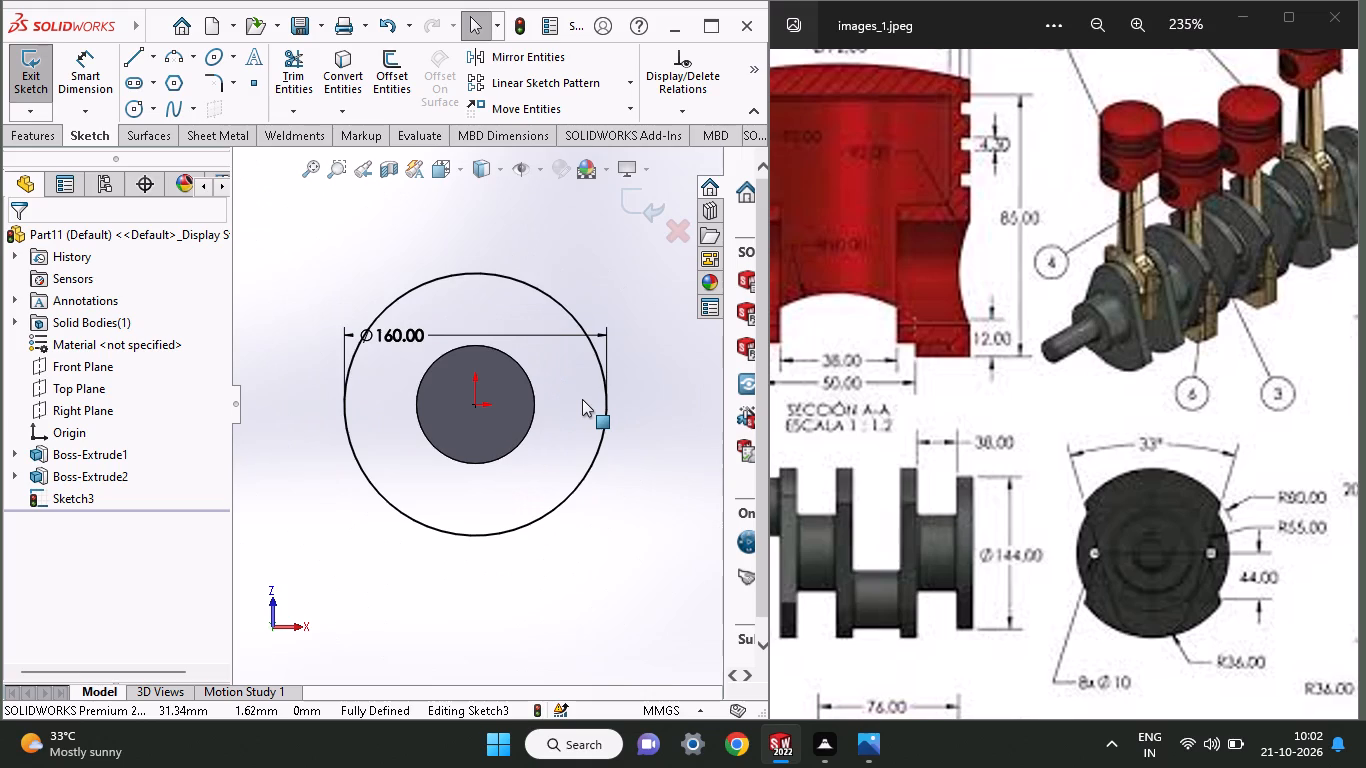
{"action": "scroll", "coordinate": [582, 399], "scroll_direction": "down", "scroll_amount": 1}
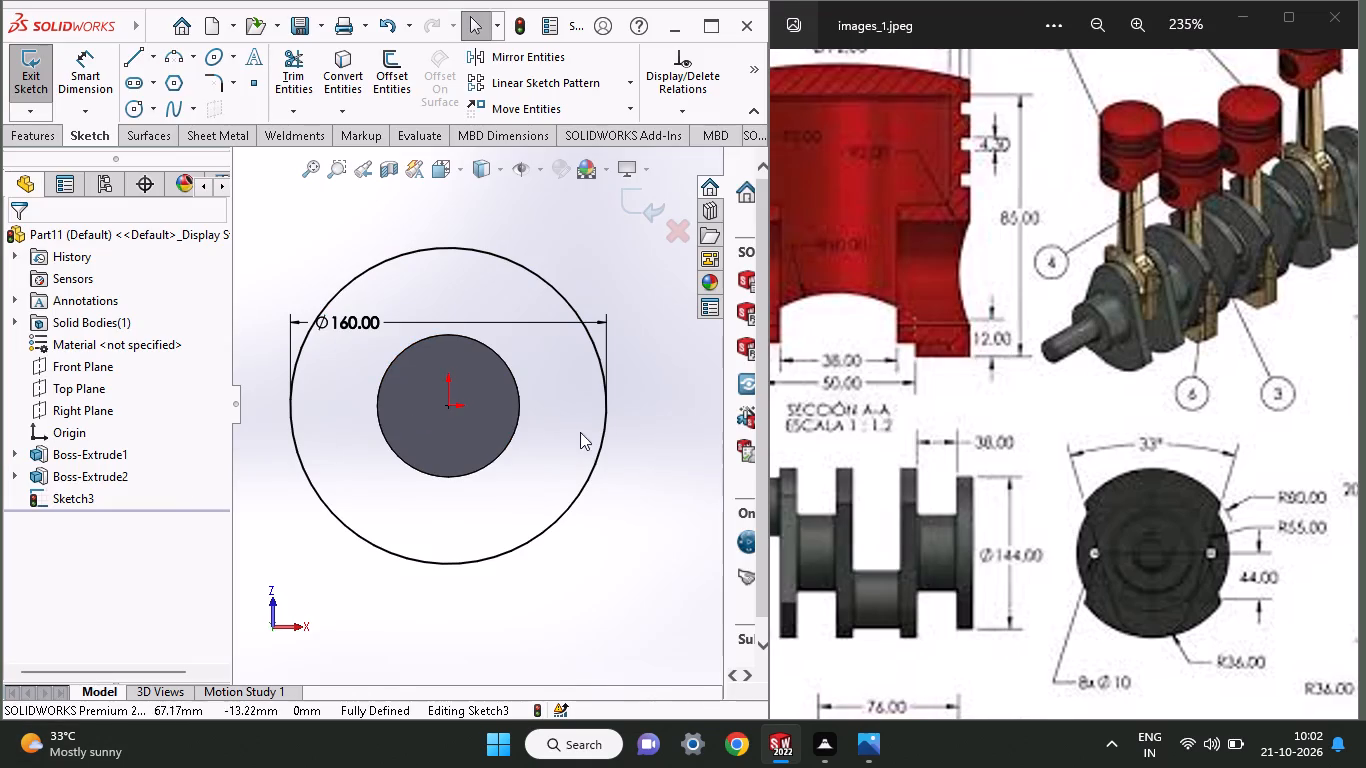
{"action": "left_click", "coordinate": [123, 105]}
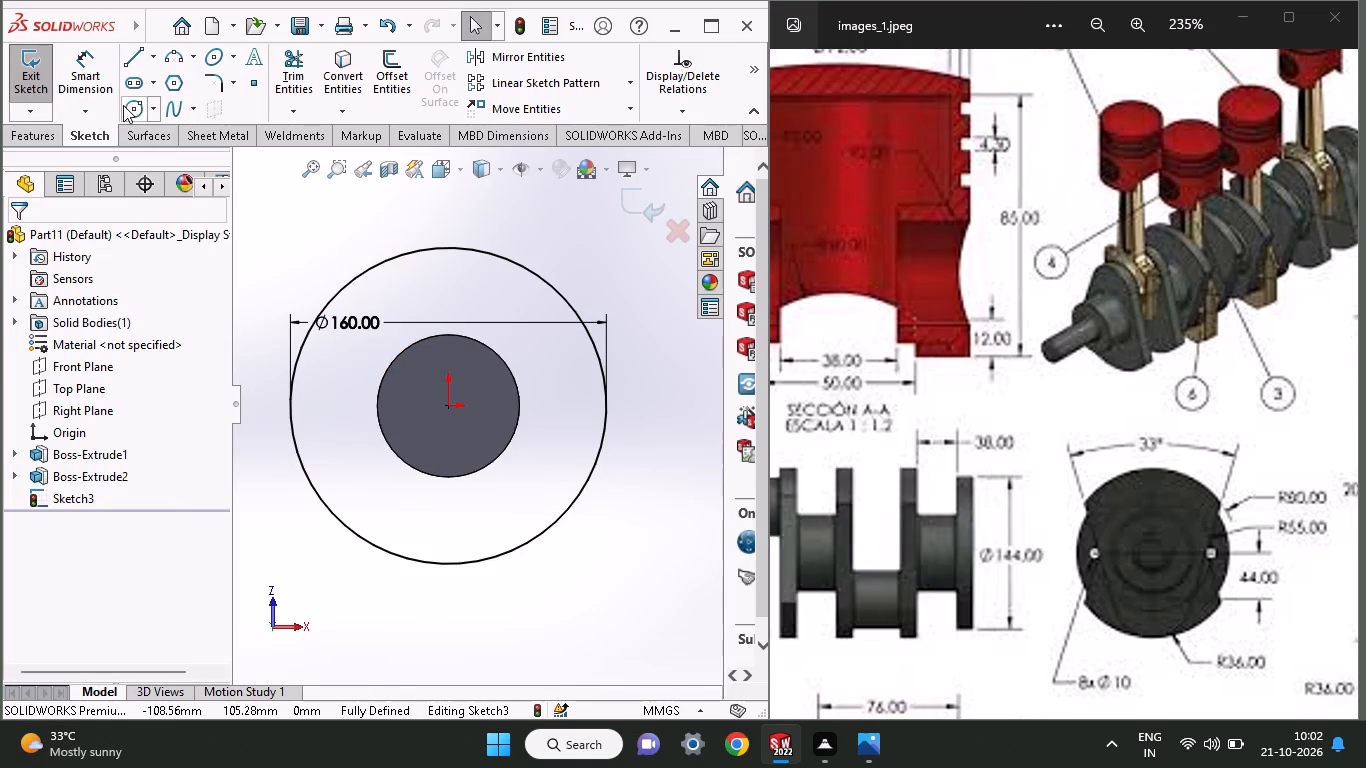
{"action": "left_click", "coordinate": [448, 348]}
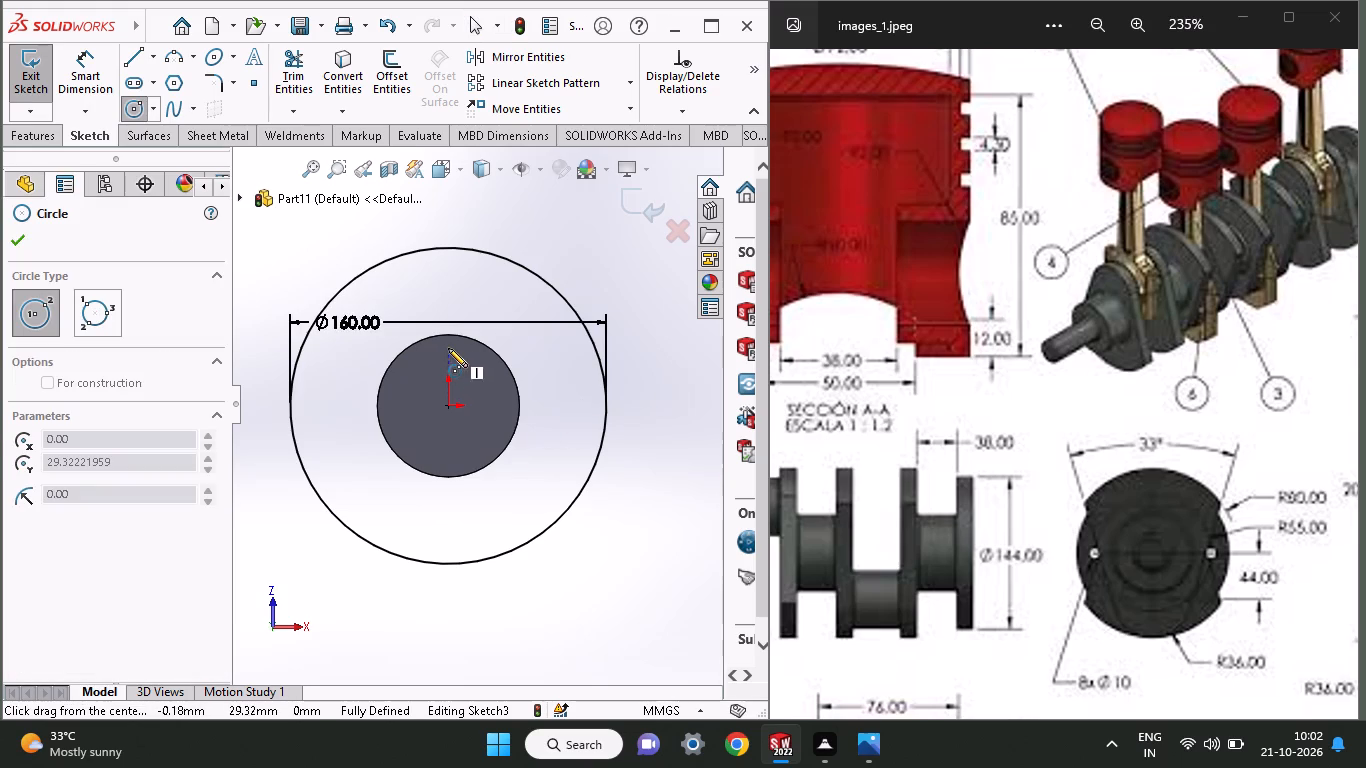
{"action": "left_click", "coordinate": [466, 368]}
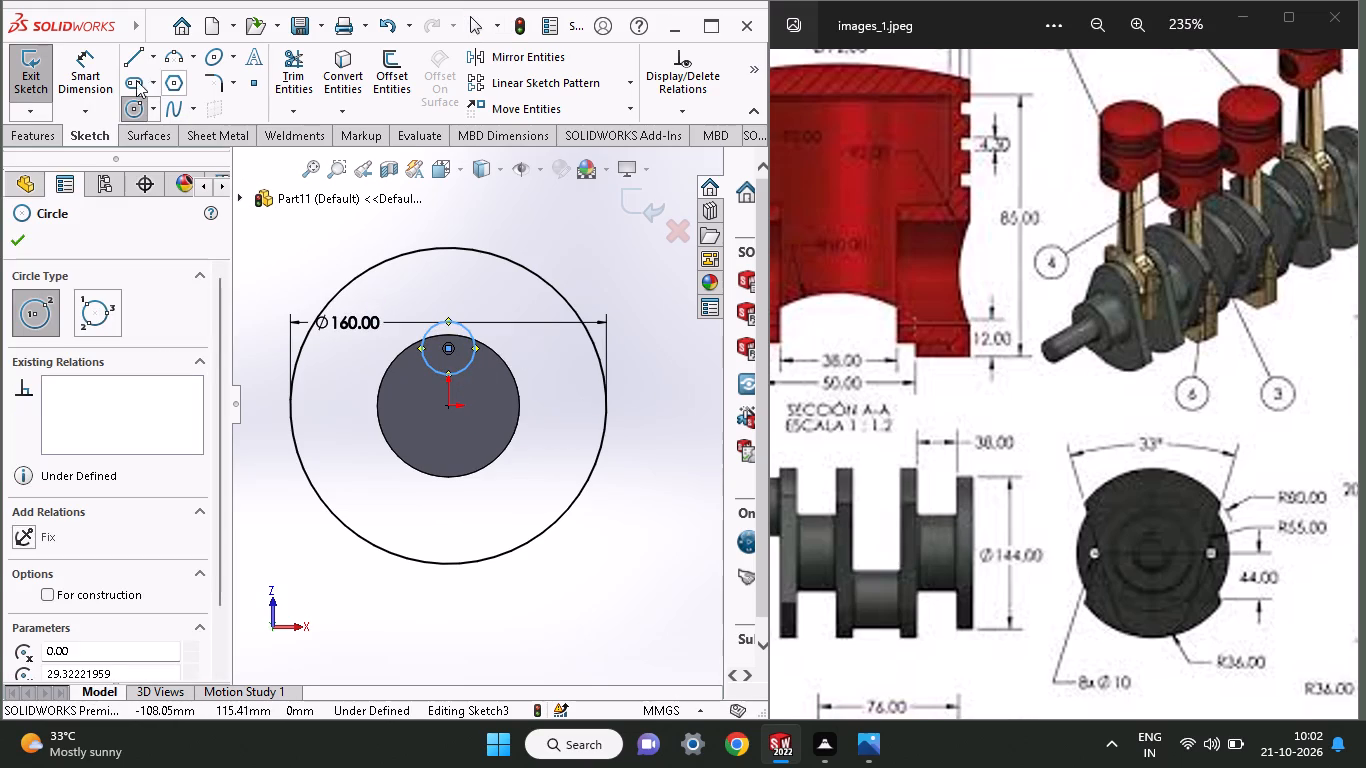
Dimension the small circle's centre 44 mm above the origin and its diameter to 72 mm.
{"action": "left_click", "coordinate": [88, 68]}
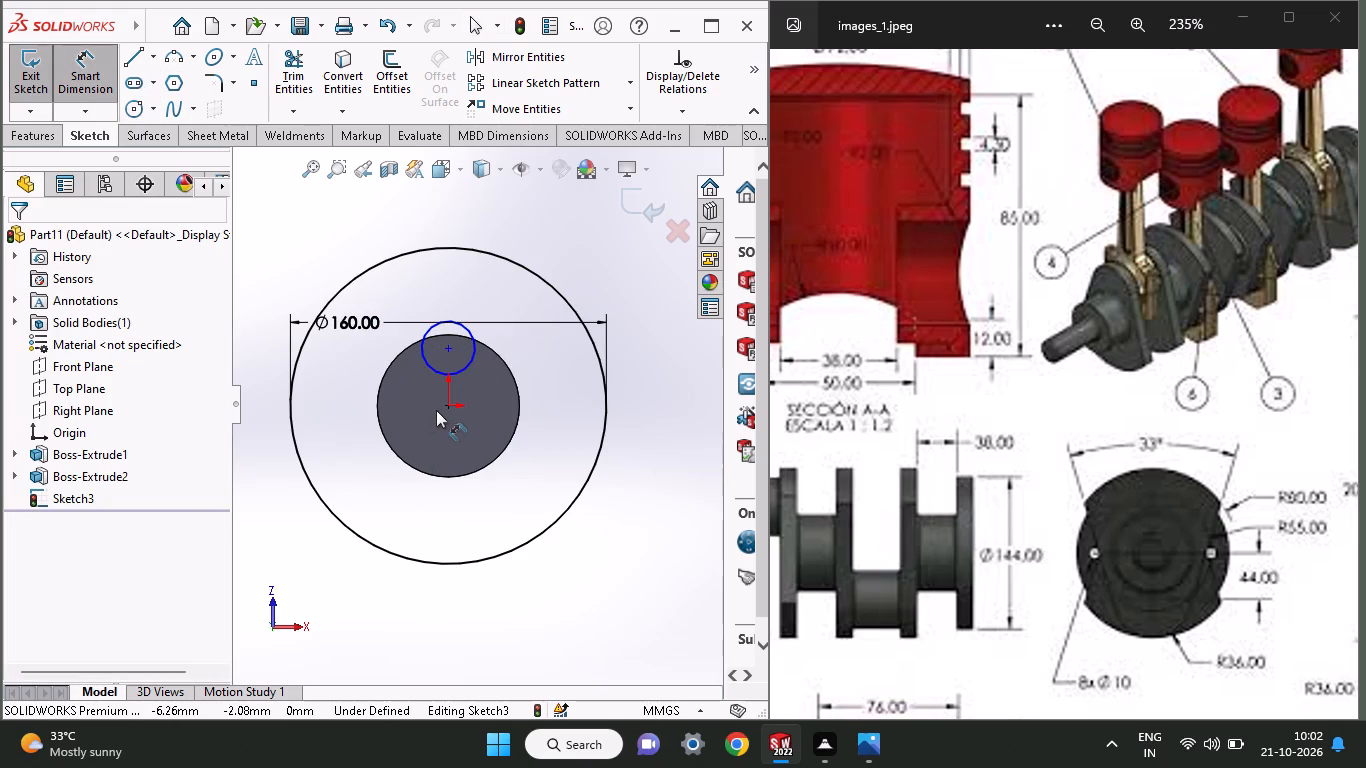
{"action": "left_click", "coordinate": [452, 411]}
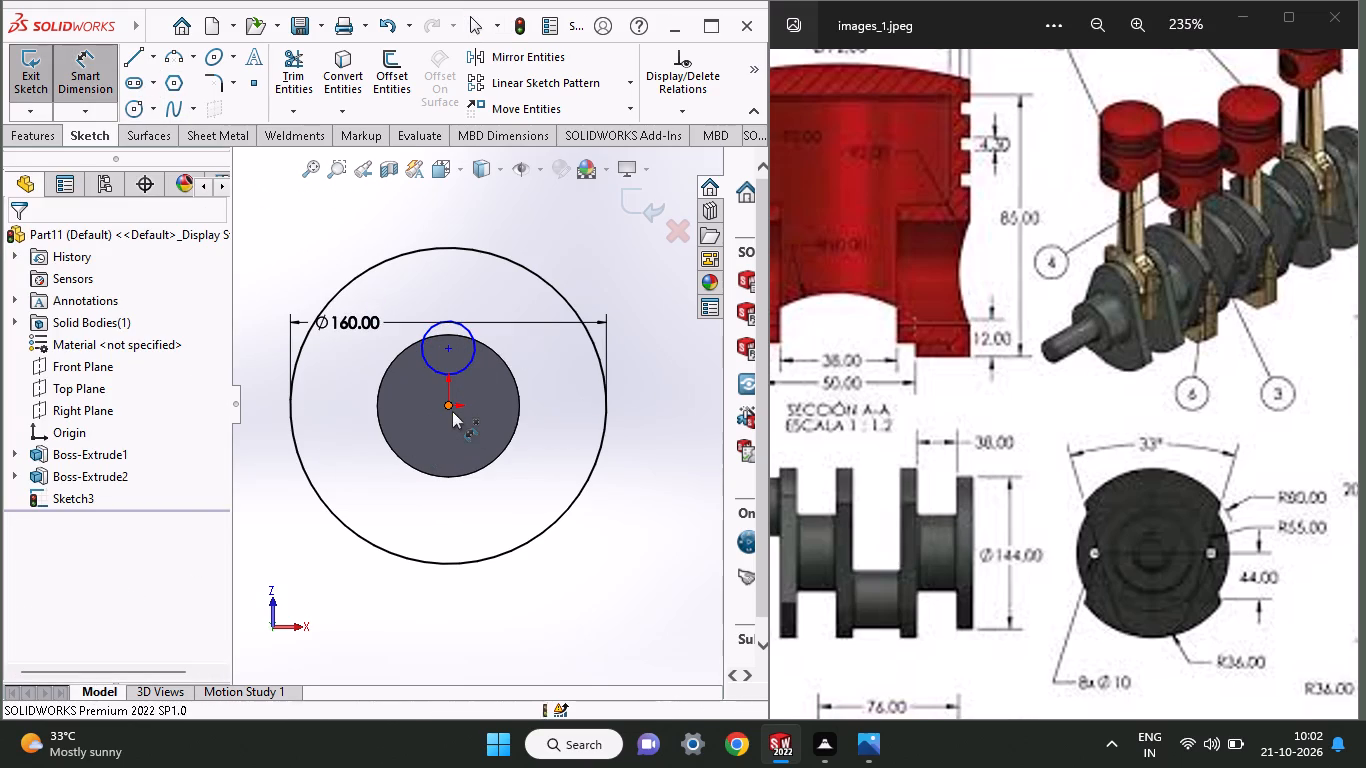
{"action": "left_click", "coordinate": [444, 346]}
{"action": "left_click", "coordinate": [548, 382]}
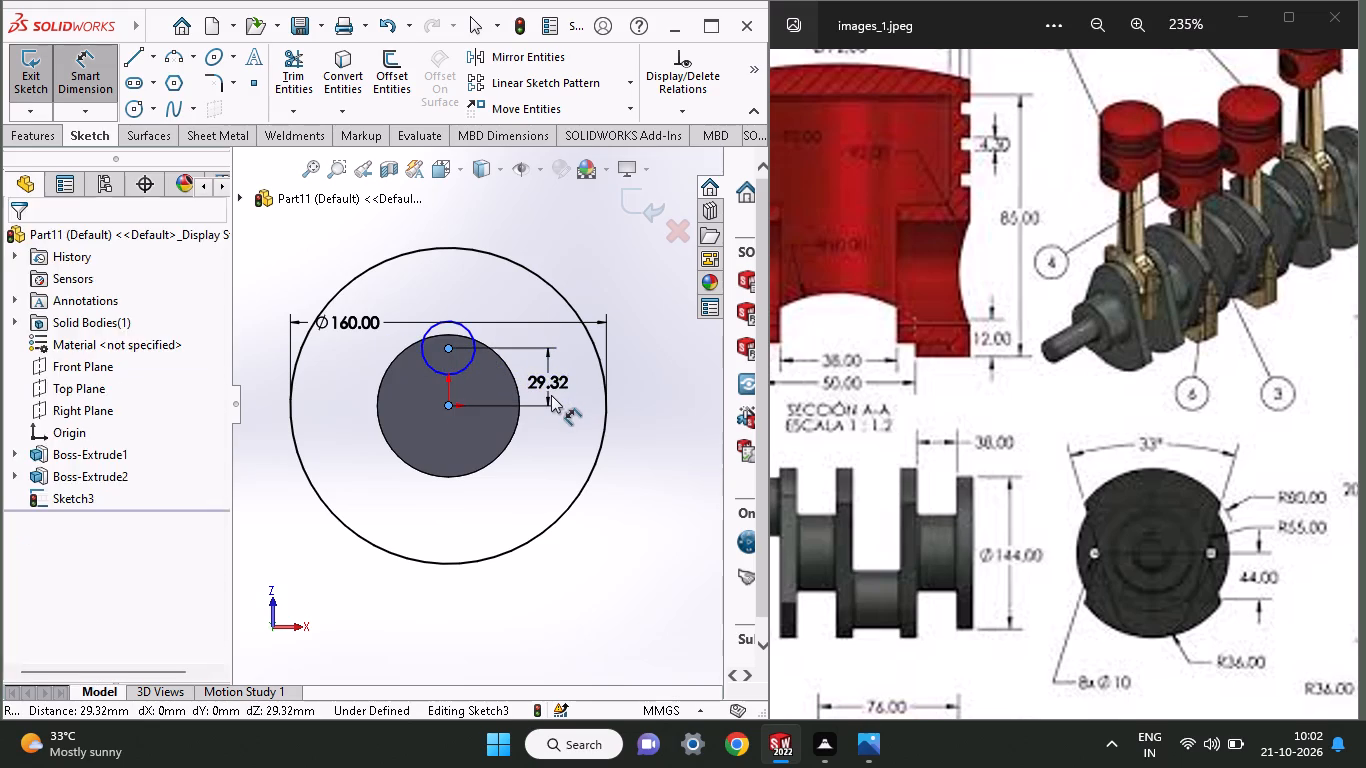
{"action": "type", "text": "44"}
{"action": "key", "text": "Return"}
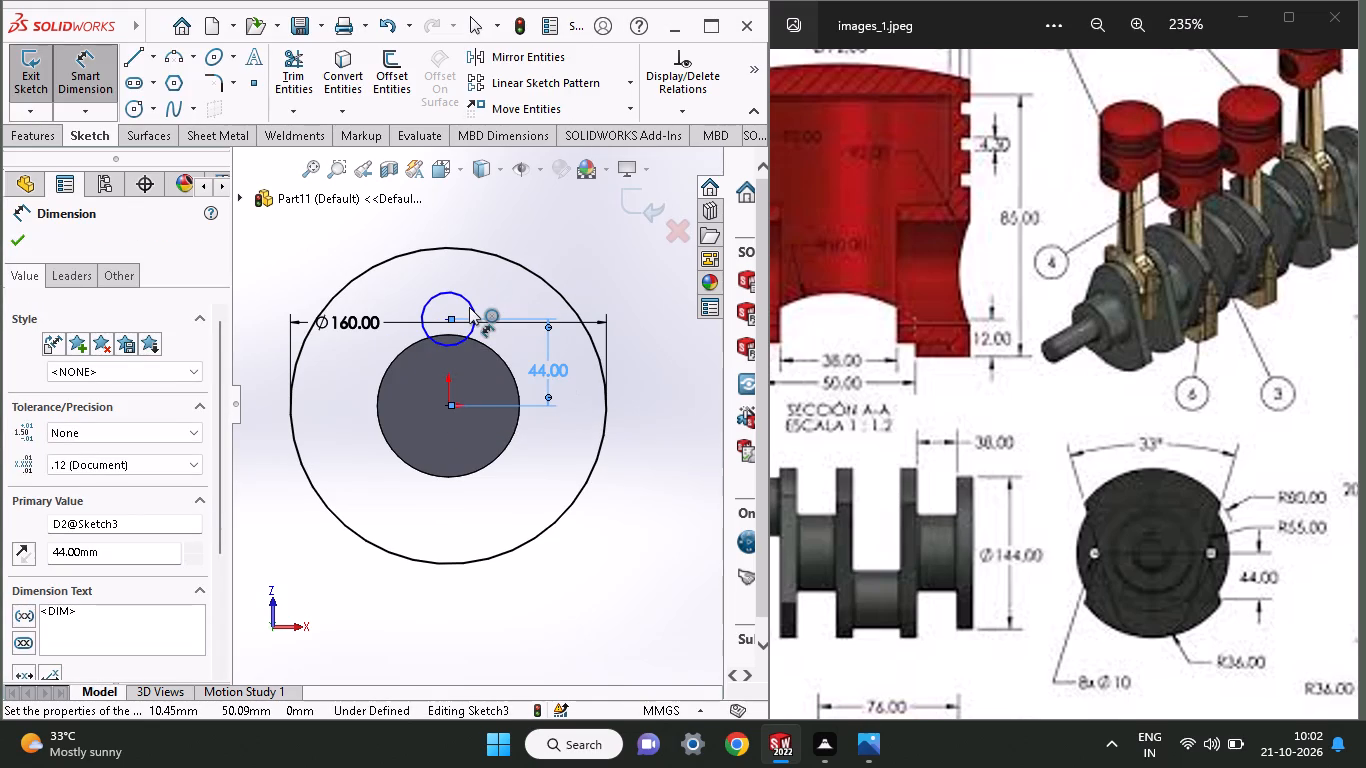
{"action": "left_click", "coordinate": [469, 307]}
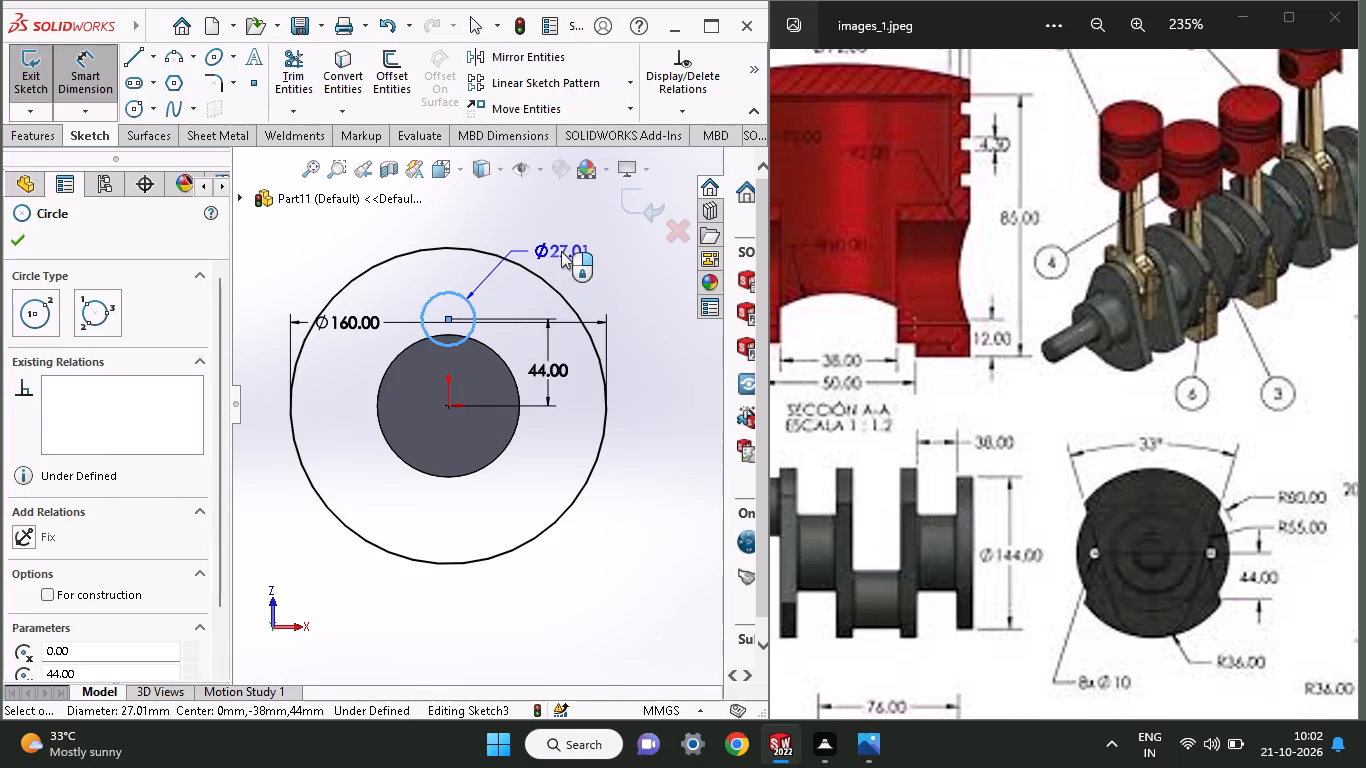
{"action": "left_click", "coordinate": [561, 251]}
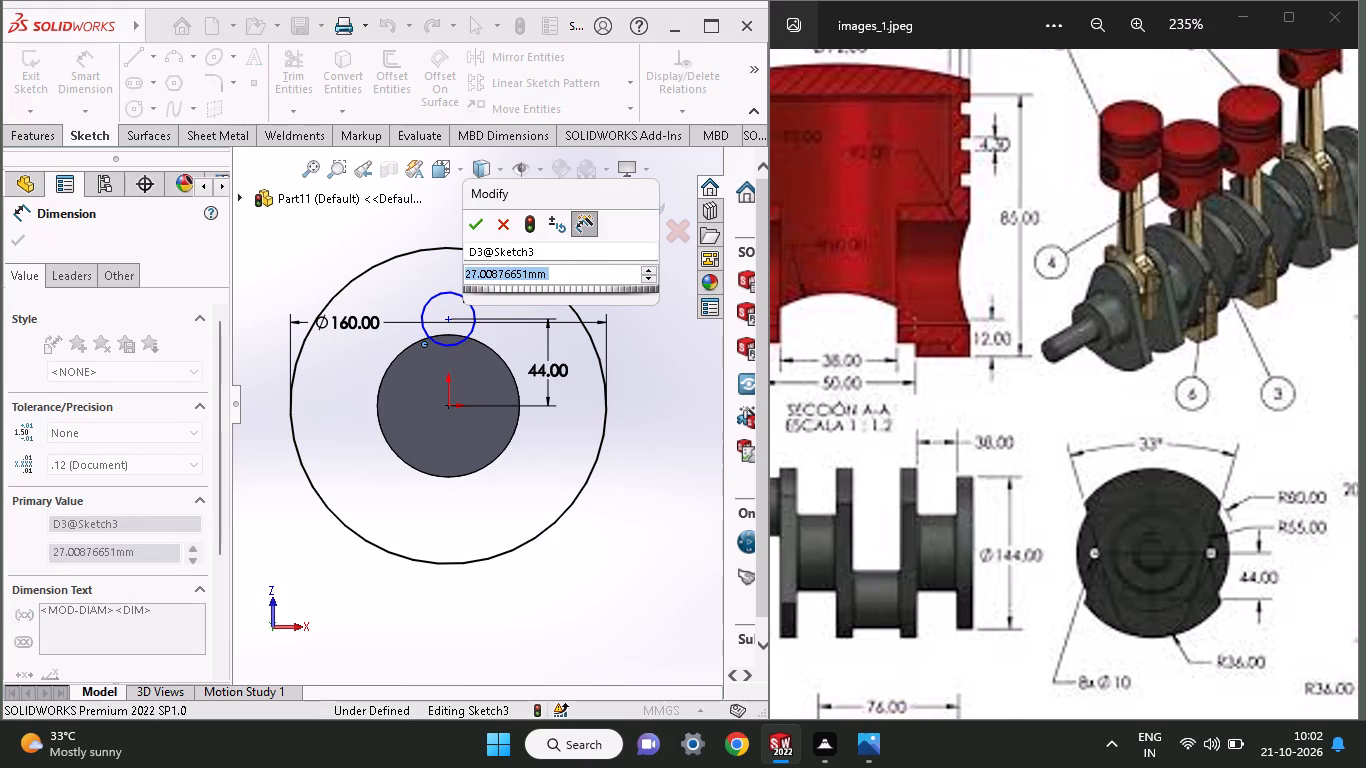
{"action": "type", "text": "72"}
{"action": "key", "text": "Return"}
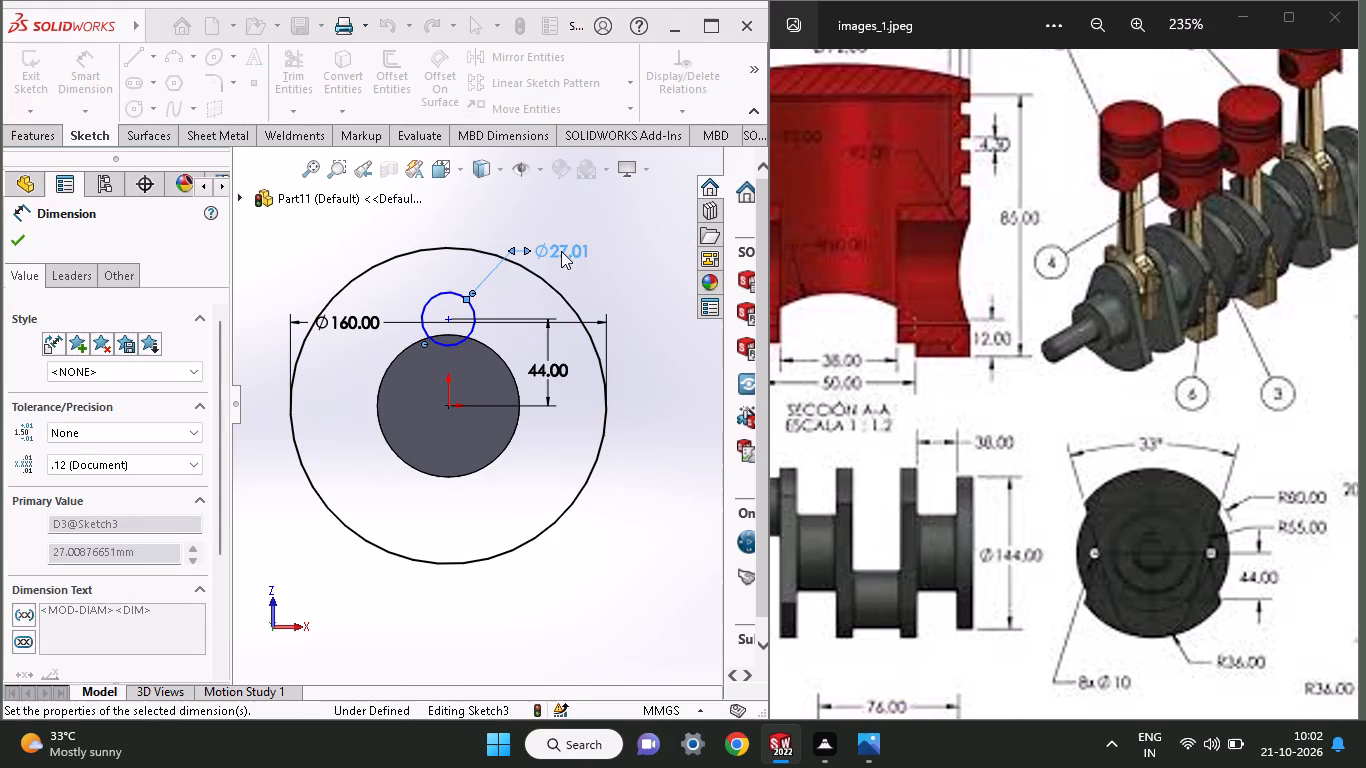
{"action": "left_click", "coordinate": [21, 240]}
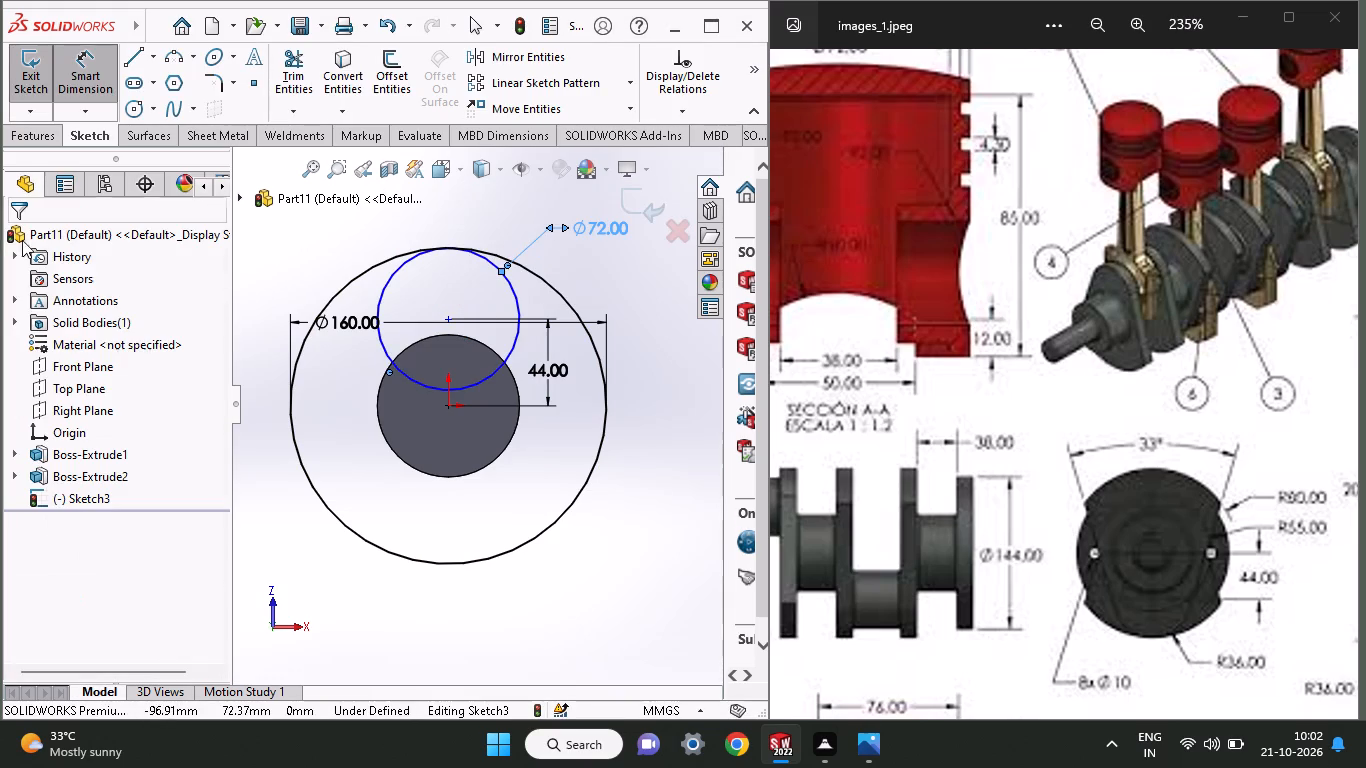
Draw a slanted line about 153 mm long past the left side of the 72 mm circle, running down and outward across the 160 mm circle.
{"action": "left_click", "coordinate": [124, 59]}
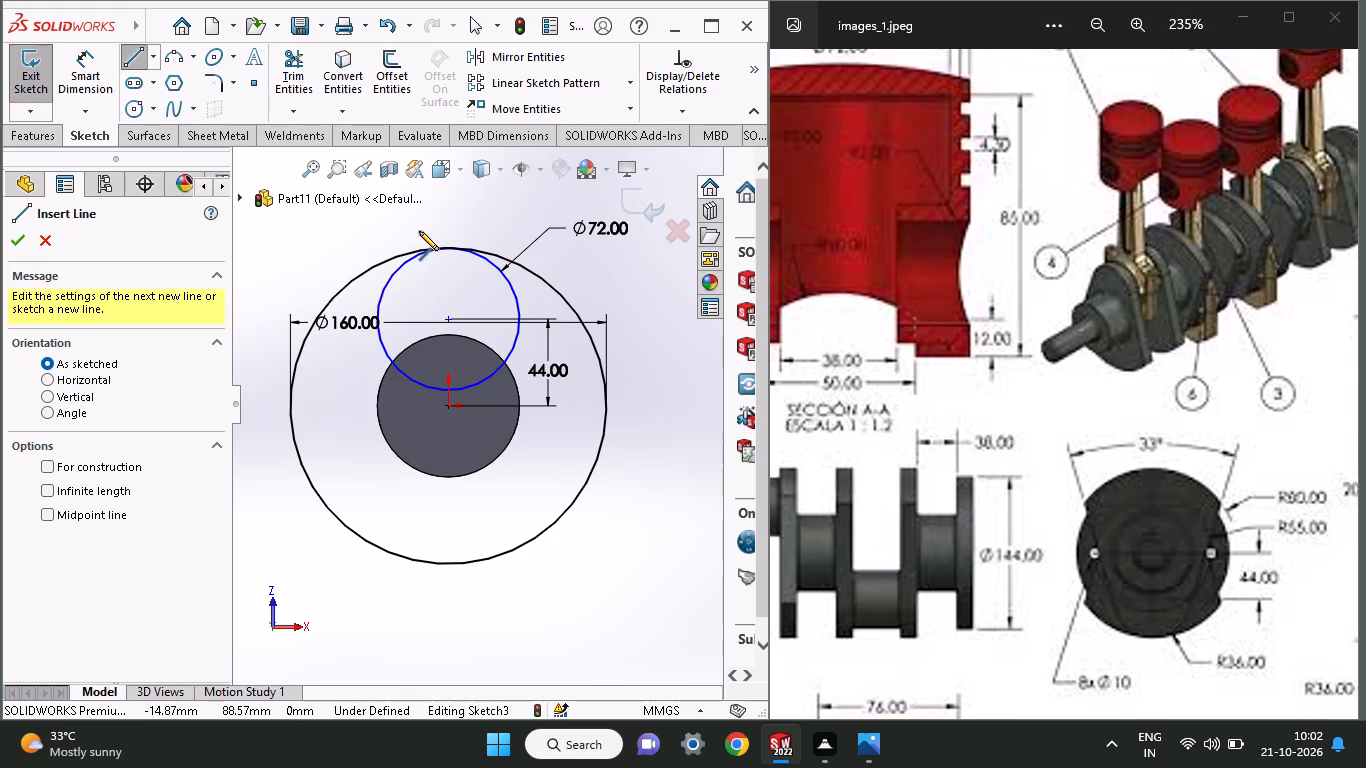
{"action": "left_click", "coordinate": [419, 231]}
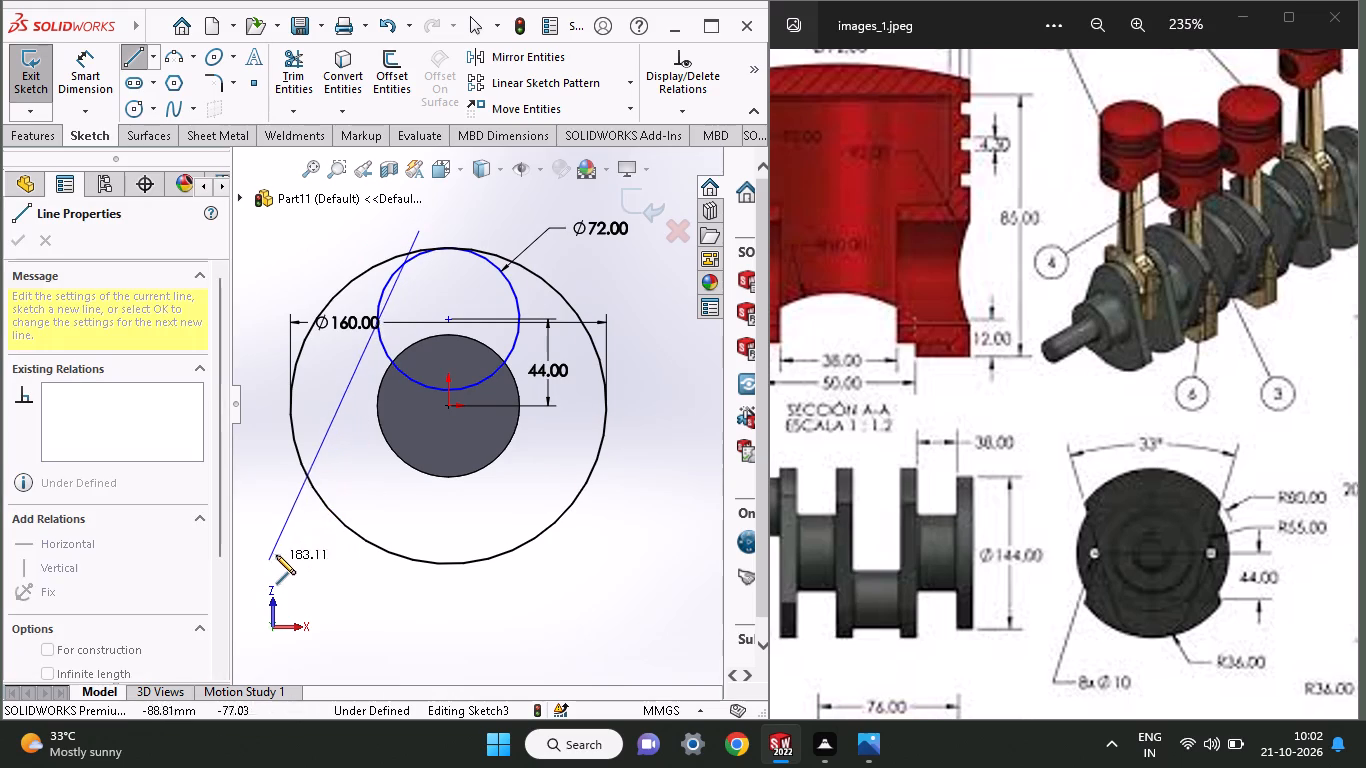
{"action": "left_click", "coordinate": [266, 492]}
{"action": "right_click", "coordinate": [302, 264]}
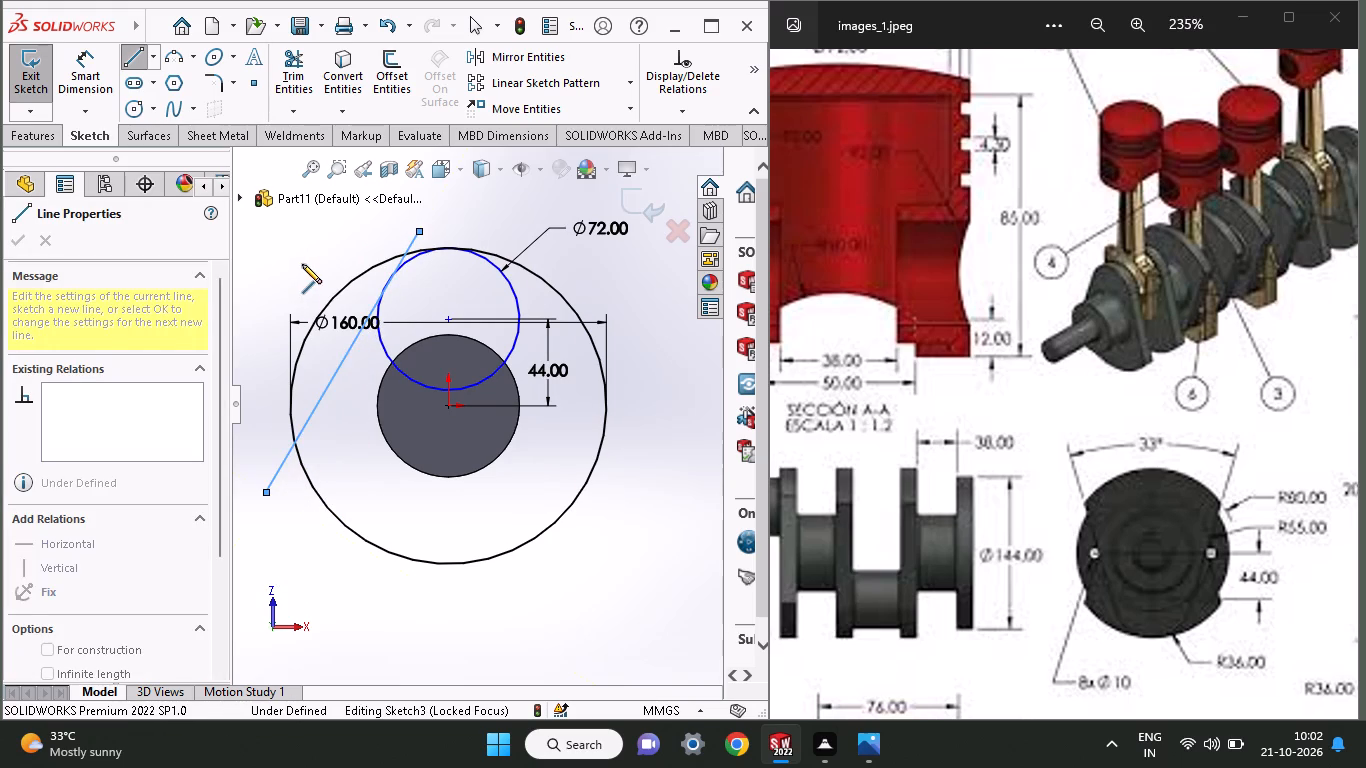
{"action": "left_click", "coordinate": [321, 276]}
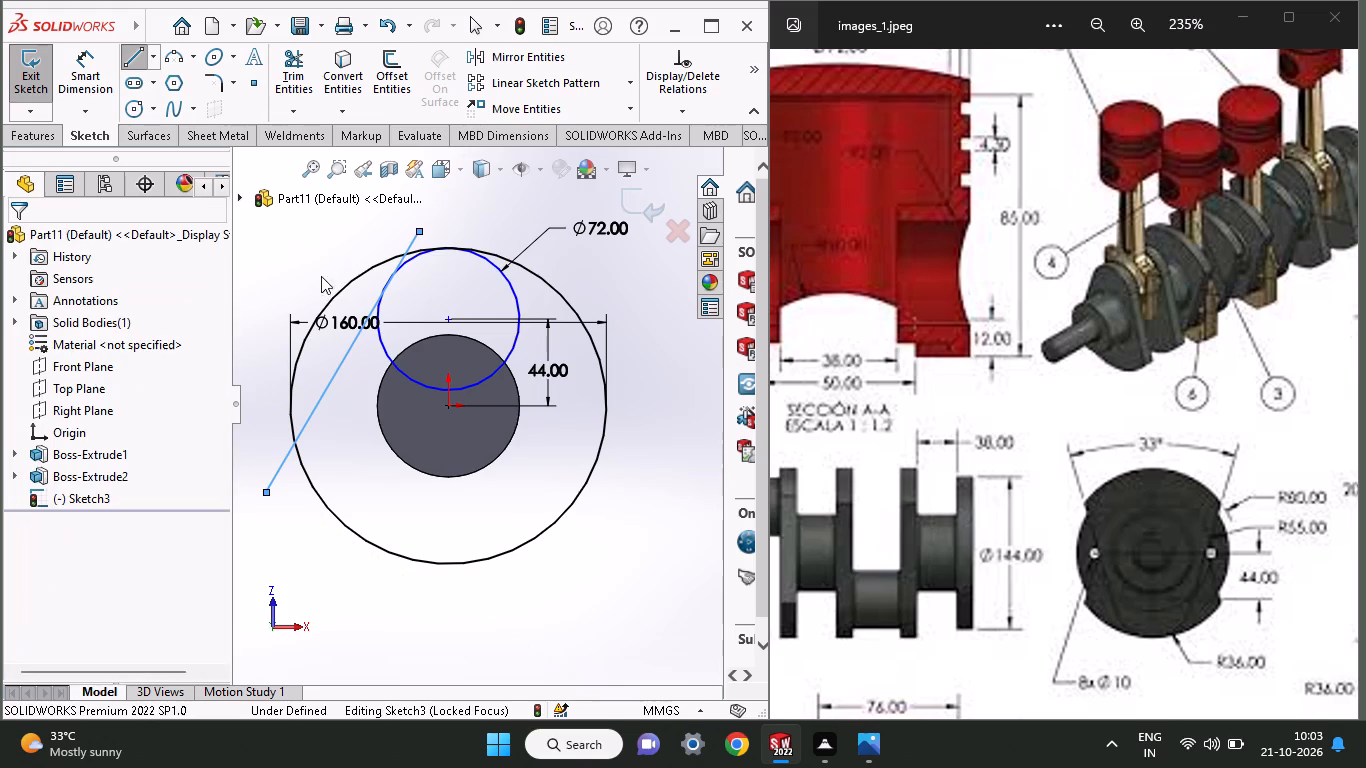
Draw a vertical line about 129 mm long from the top of the 160 mm circle down through the origin.
{"action": "left_click", "coordinate": [127, 46]}
{"action": "left_click", "coordinate": [446, 248]}
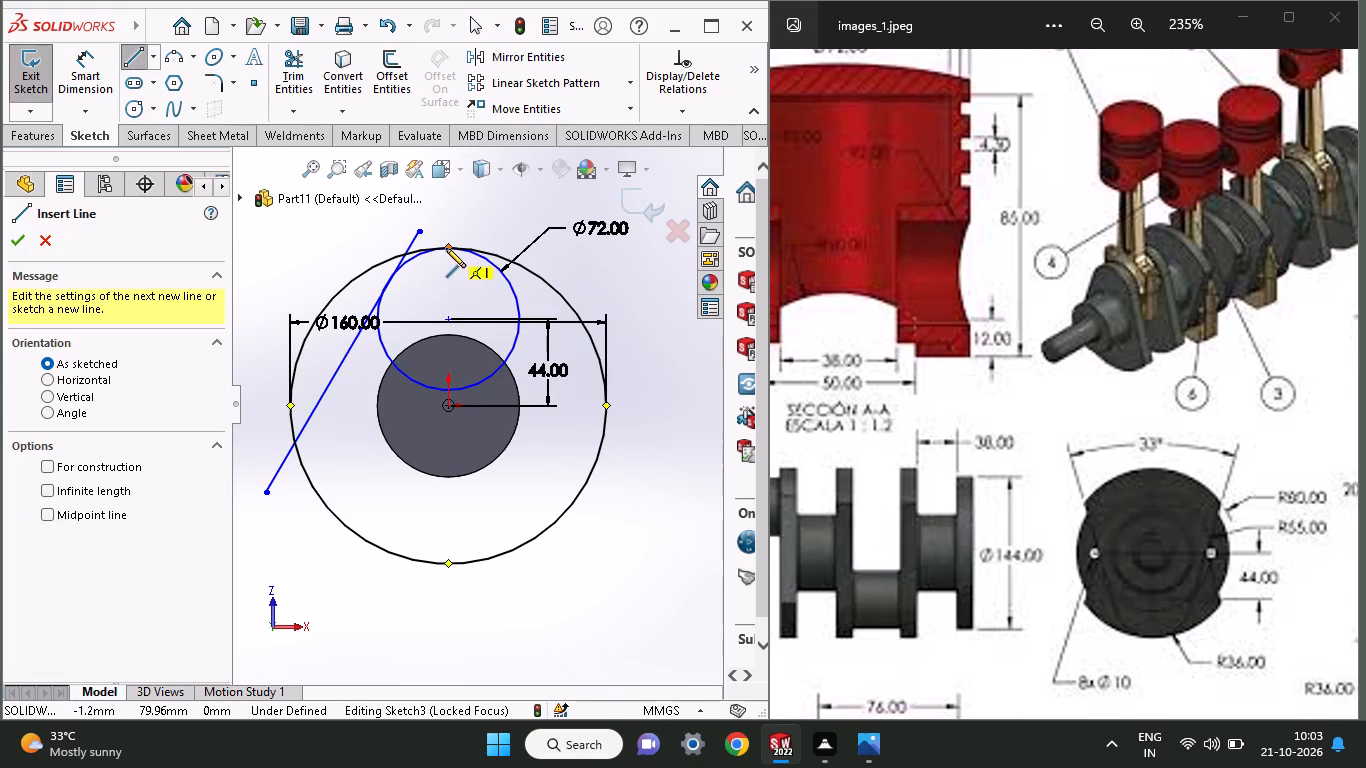
{"action": "left_click", "coordinate": [450, 503]}
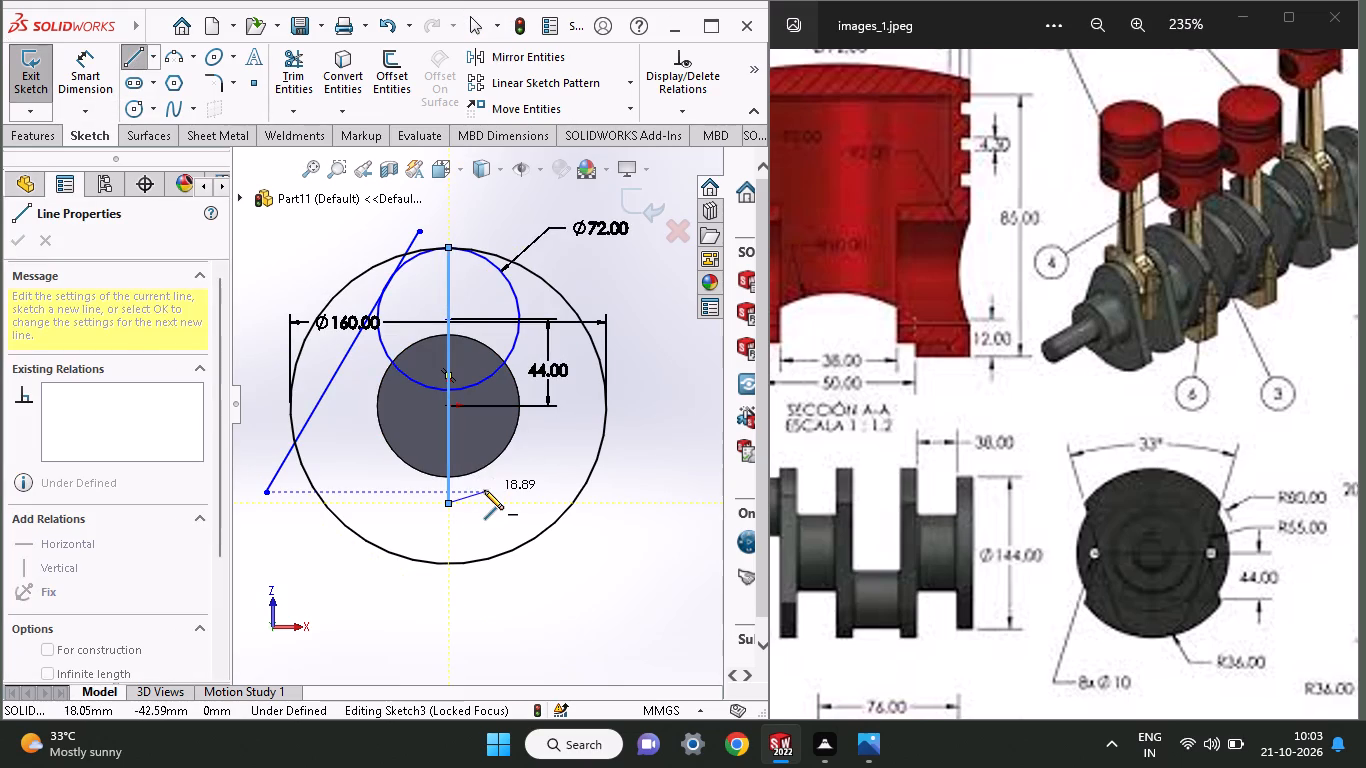
{"action": "right_click", "coordinate": [484, 490]}
{"action": "left_click", "coordinate": [504, 501]}
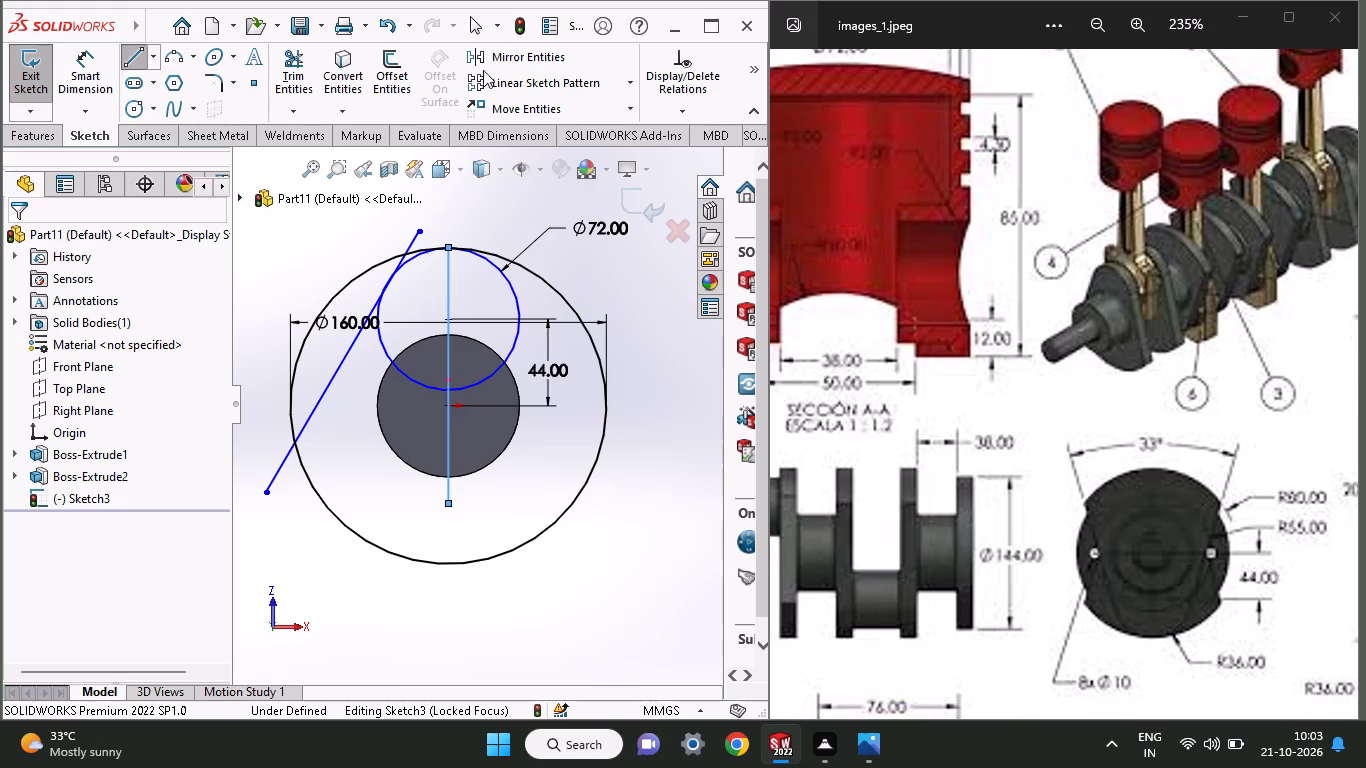
Draw an opposite slanted line about 156 mm long past the right side of the 72 mm circle, running down and outward.
{"action": "left_click", "coordinate": [137, 58]}
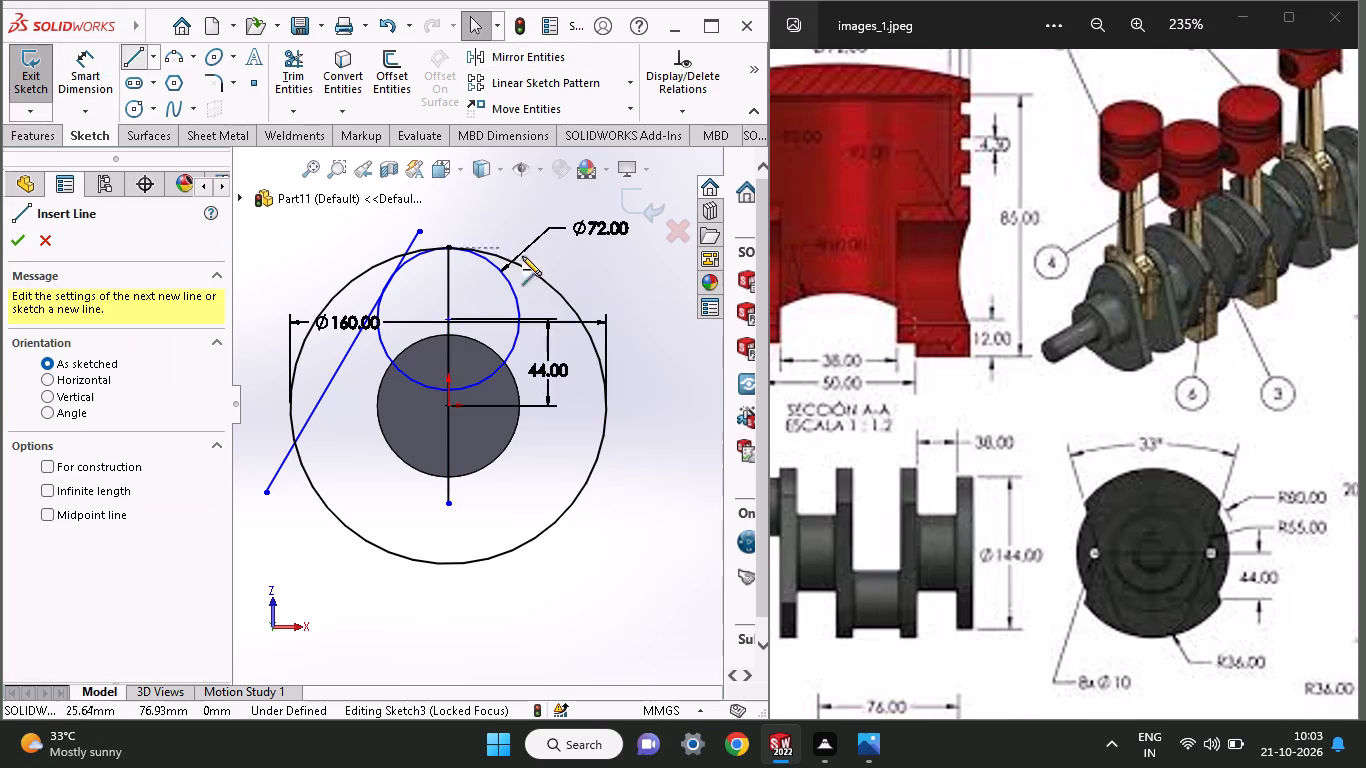
{"action": "left_click", "coordinate": [468, 222]}
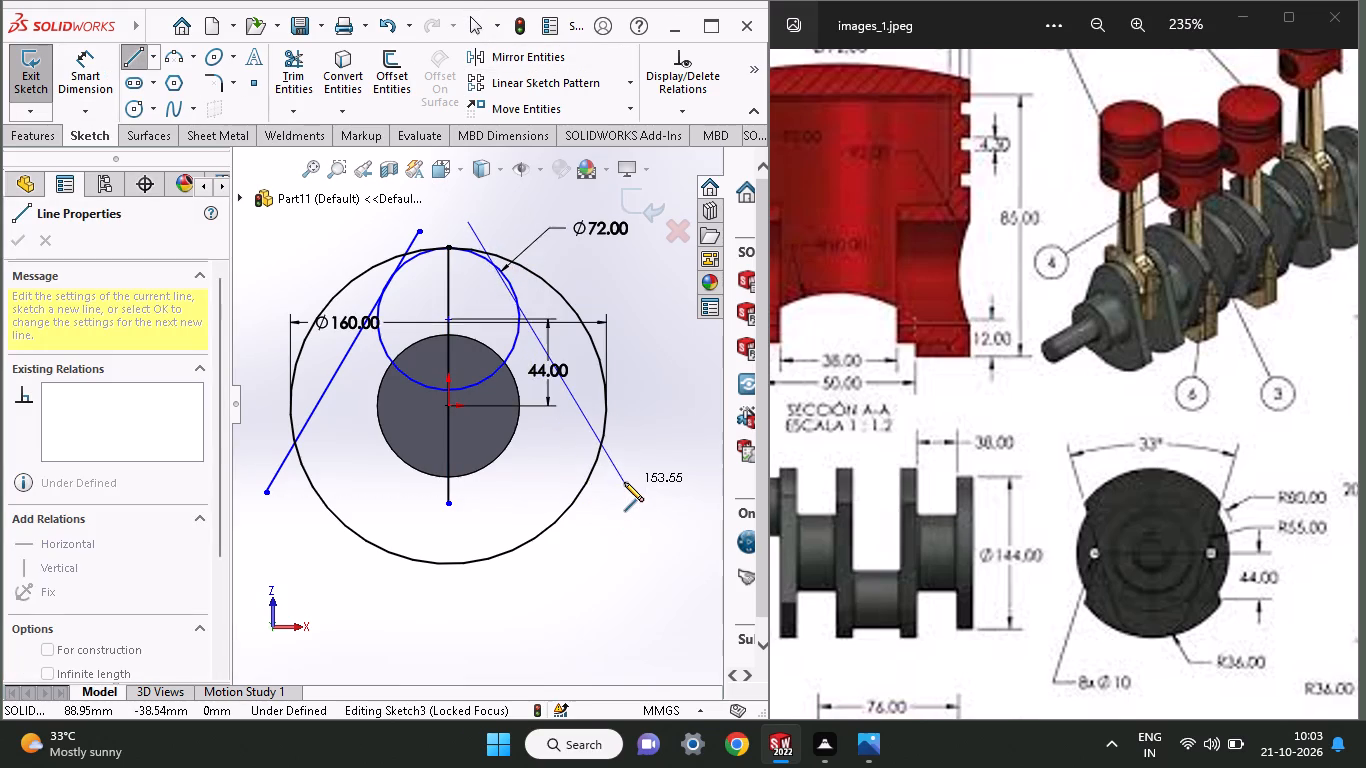
{"action": "left_click", "coordinate": [618, 487]}
{"action": "right_click", "coordinate": [623, 391]}
{"action": "left_click", "coordinate": [631, 397]}
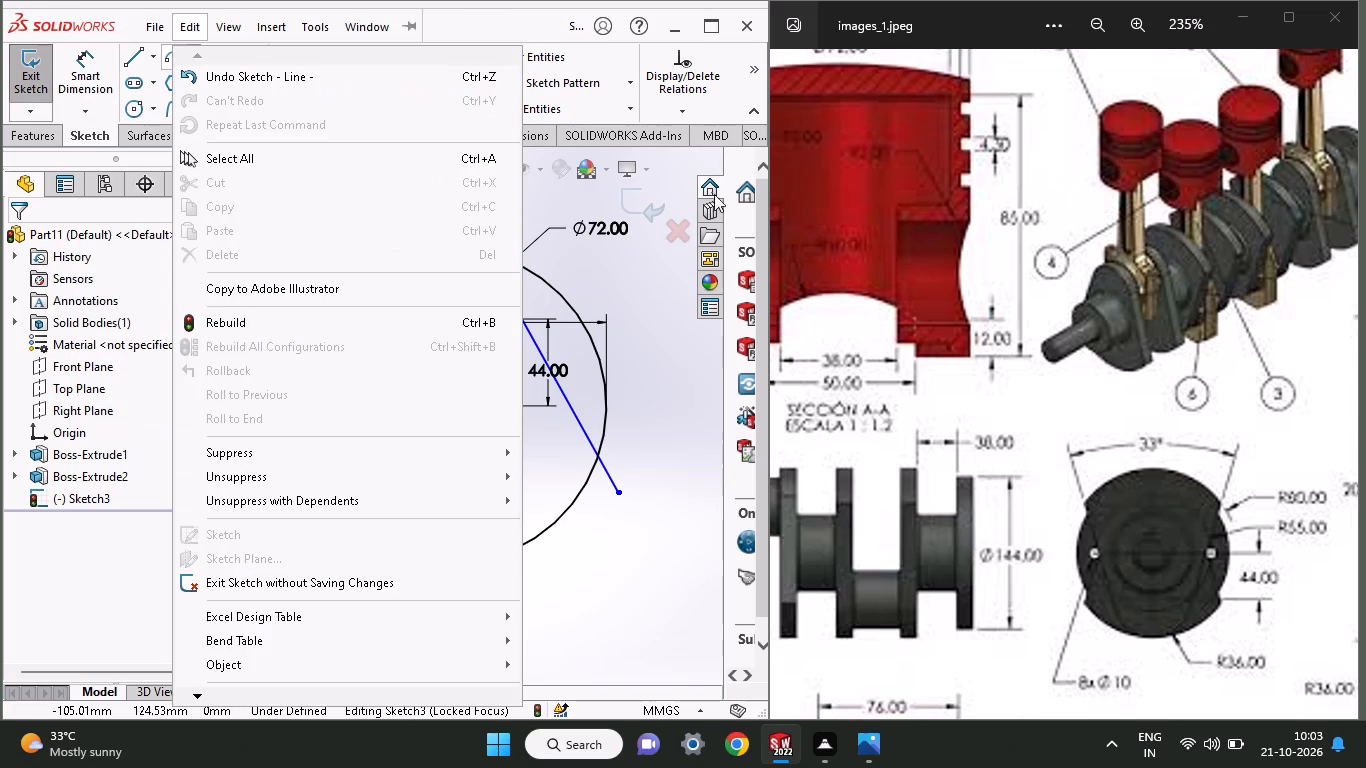
{"action": "left_click", "coordinate": [647, 374]}
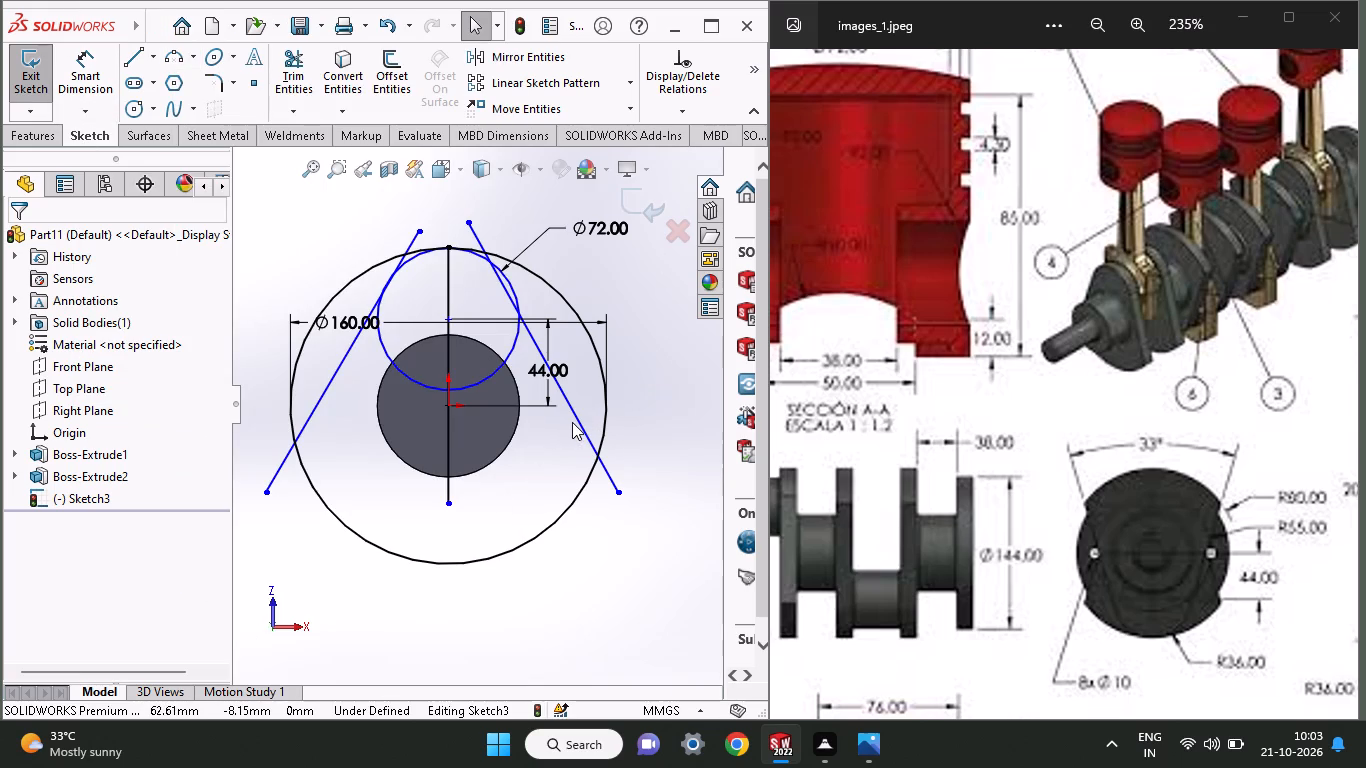
Make both slanted lines tangent to the 72 mm circle.
{"action": "left_click", "coordinate": [576, 422], "text": "shift"}
{"action": "left_click", "coordinate": [513, 351], "text": "shift"}
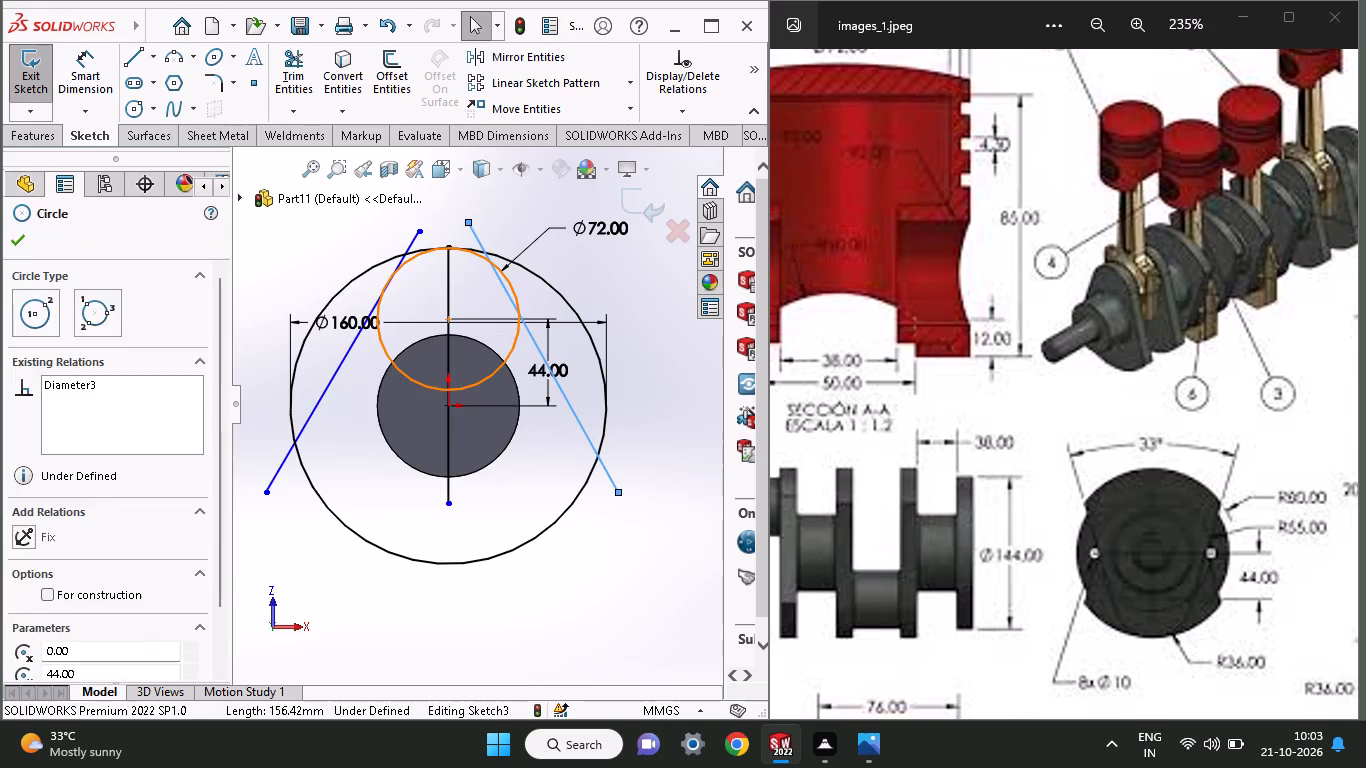
{"action": "left_click", "coordinate": [30, 561]}
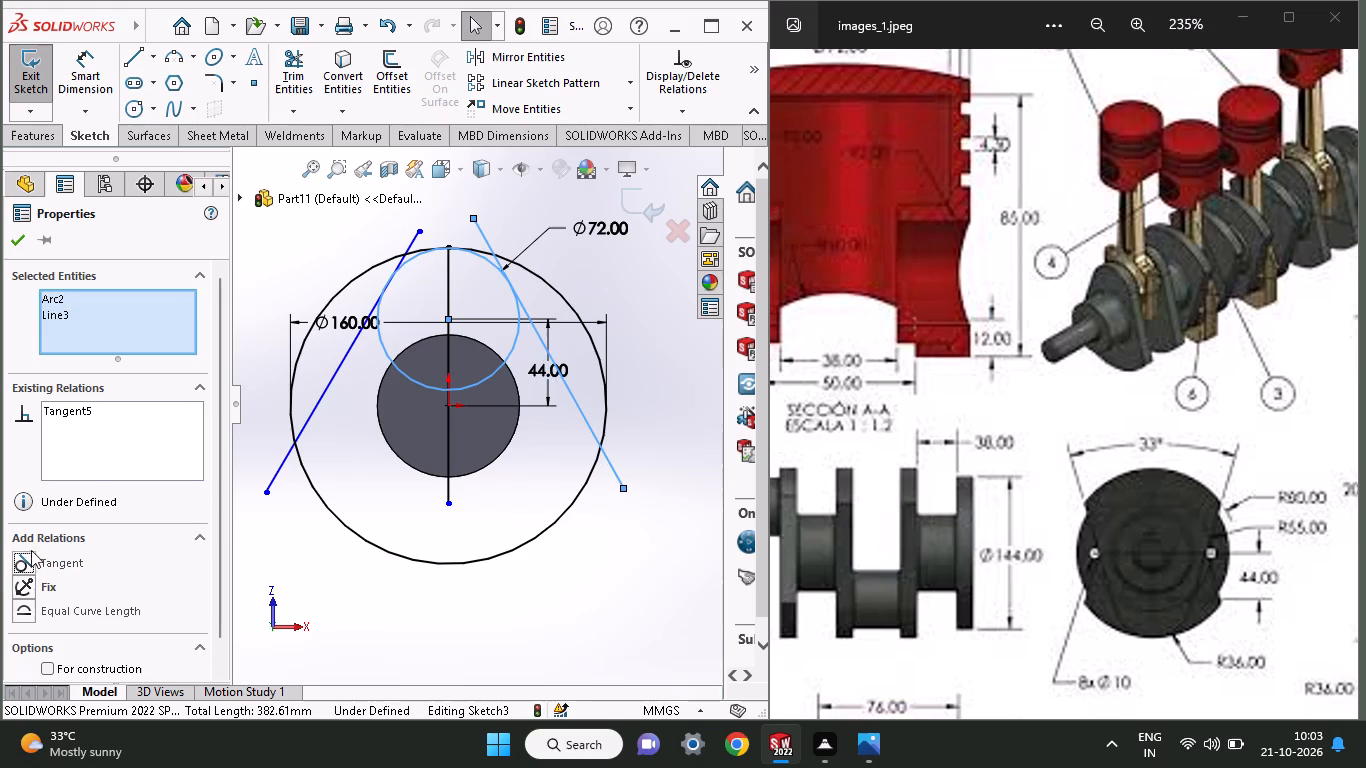
{"action": "left_click", "coordinate": [23, 235]}
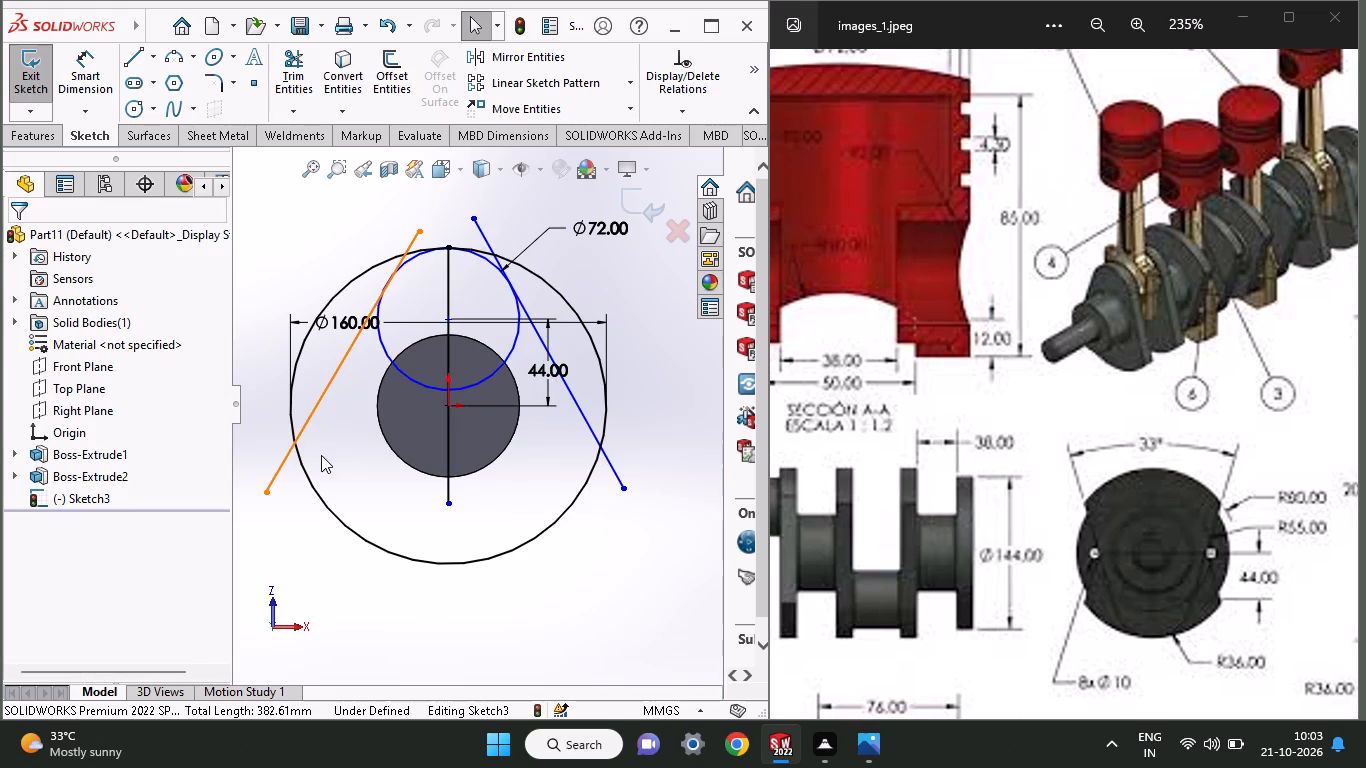
{"action": "left_click", "coordinate": [307, 426]}
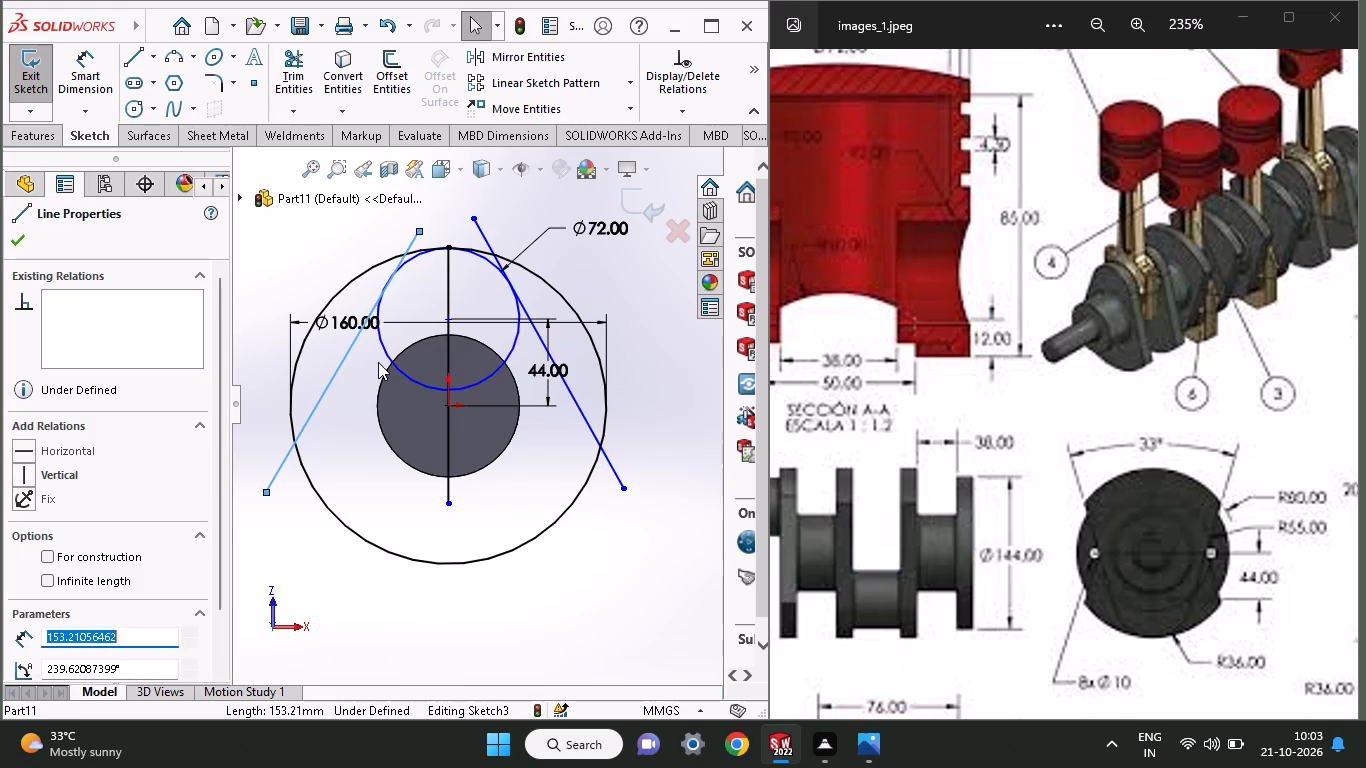
{"action": "left_click", "coordinate": [387, 345], "text": "shift"}
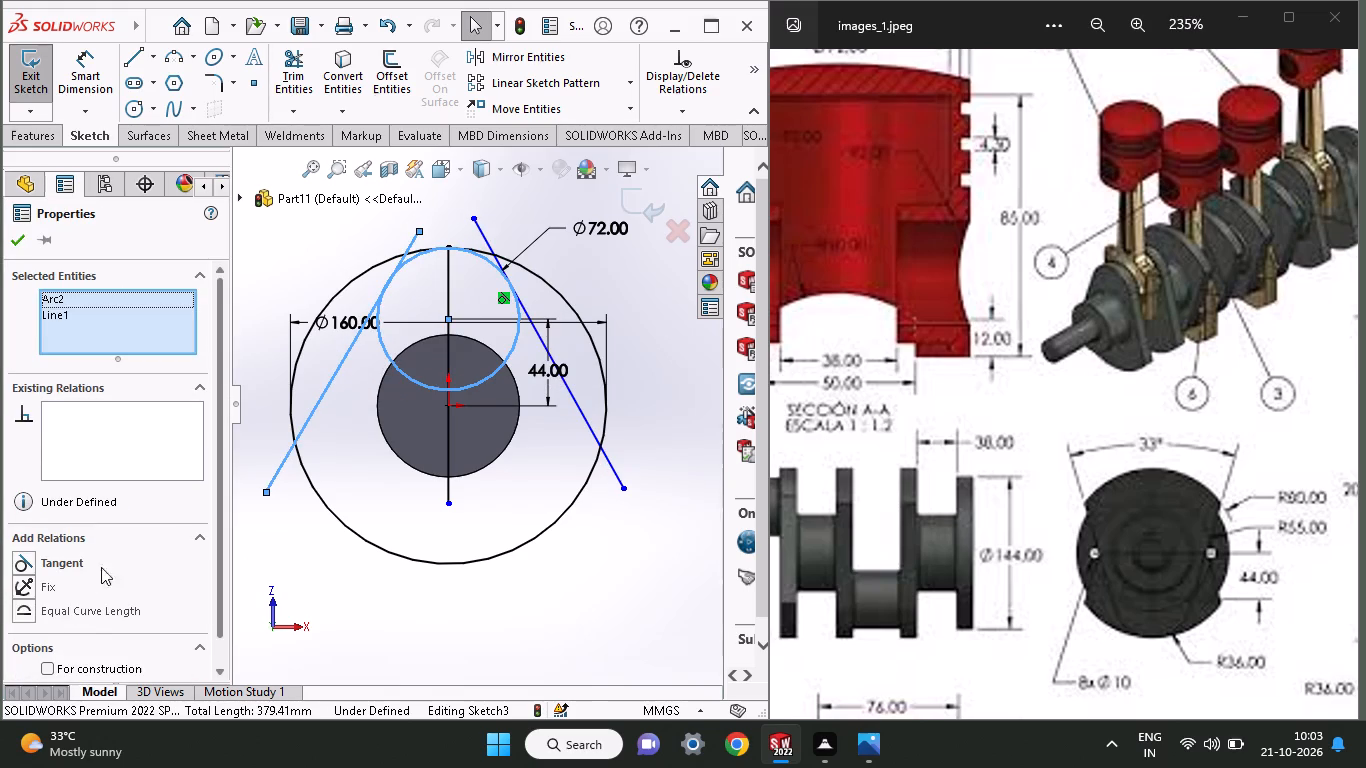
{"action": "left_click", "coordinate": [52, 556]}
{"action": "left_click", "coordinate": [12, 248]}
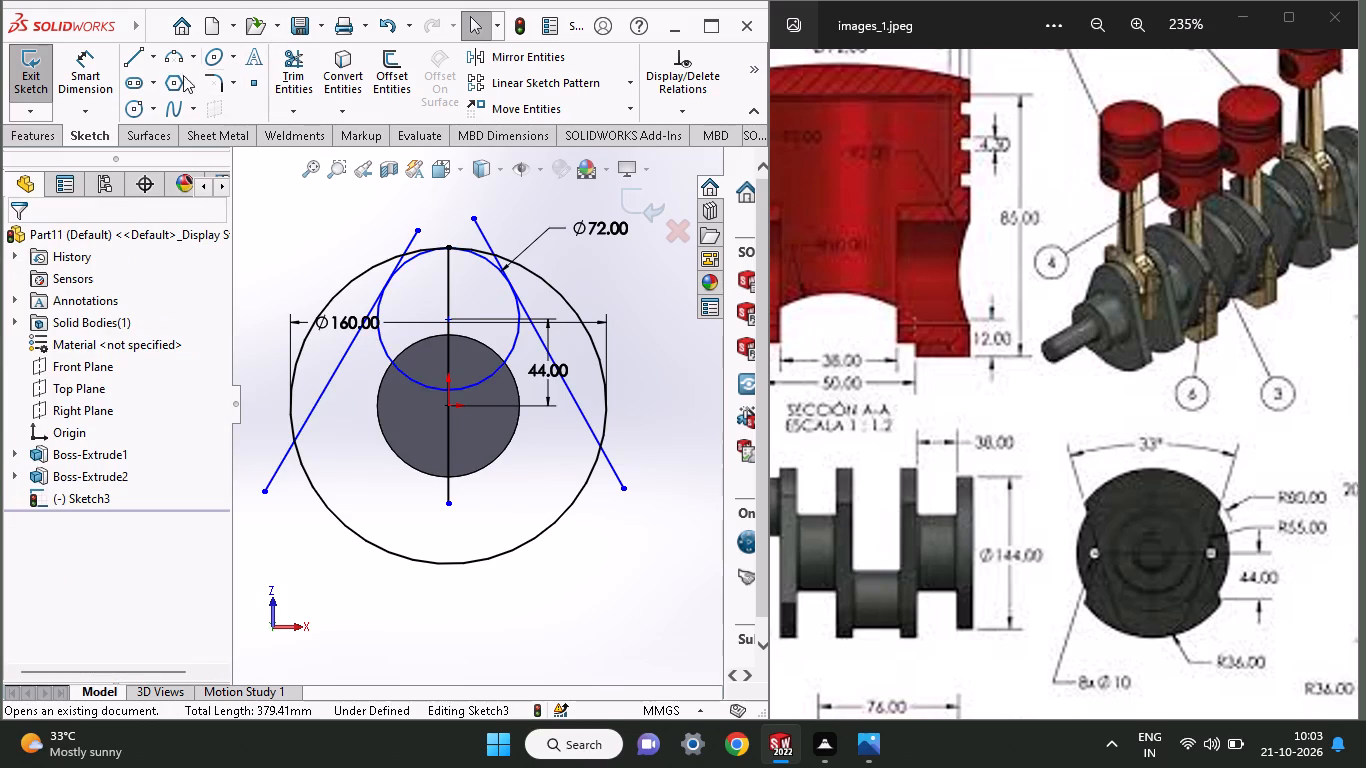
Dimension the angle between each slanted line and the vertical line to 16.5°, half of the drawing's 33°.
{"action": "left_click", "coordinate": [86, 81]}
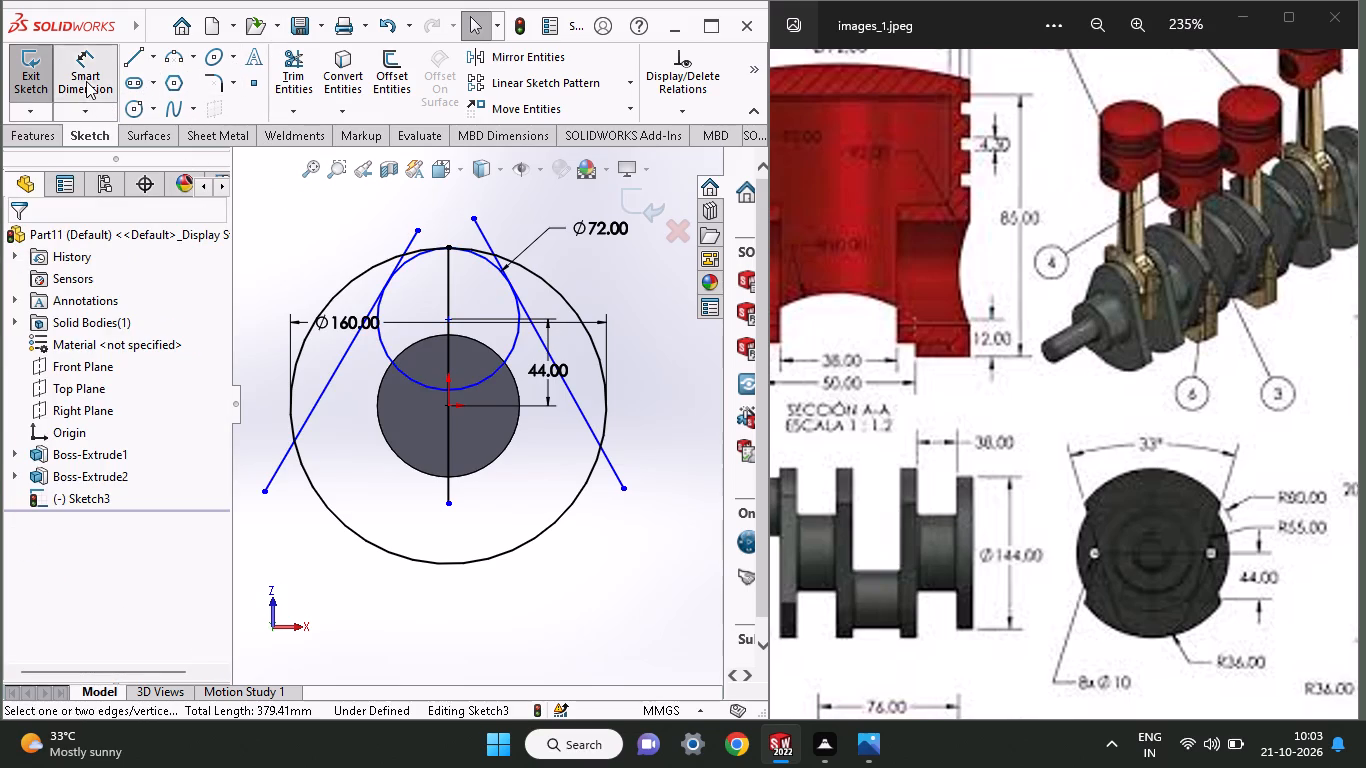
{"action": "left_click", "coordinate": [450, 440]}
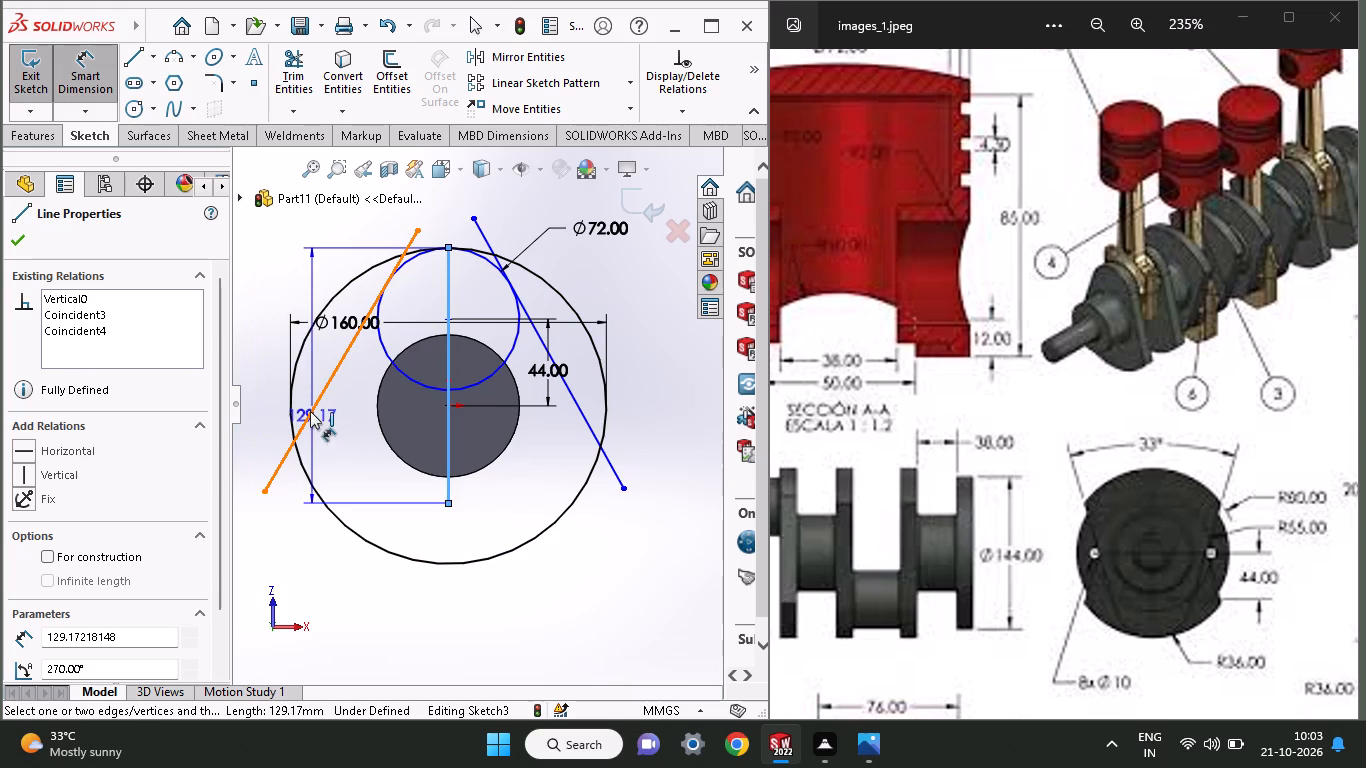
{"action": "left_click", "coordinate": [310, 411]}
{"action": "left_click", "coordinate": [328, 448]}
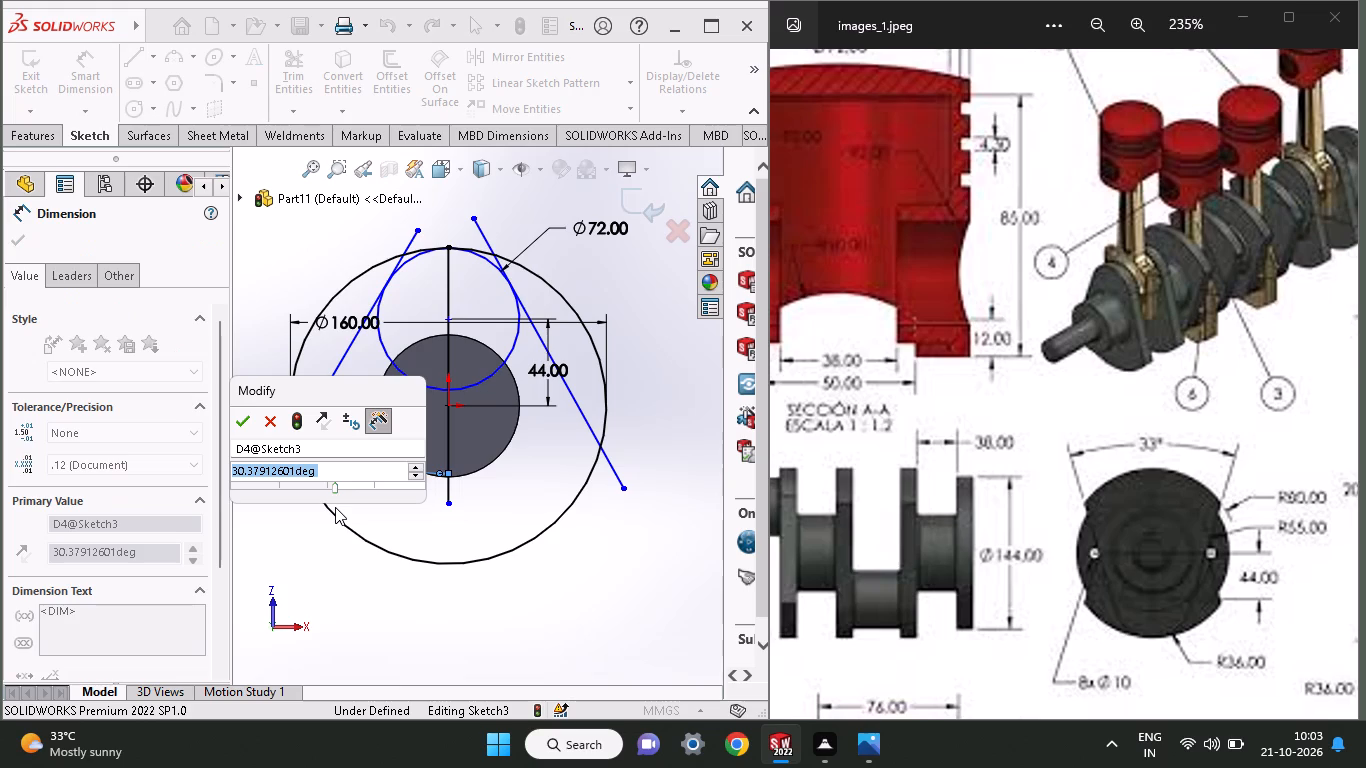
{"action": "type", "text": "33"}
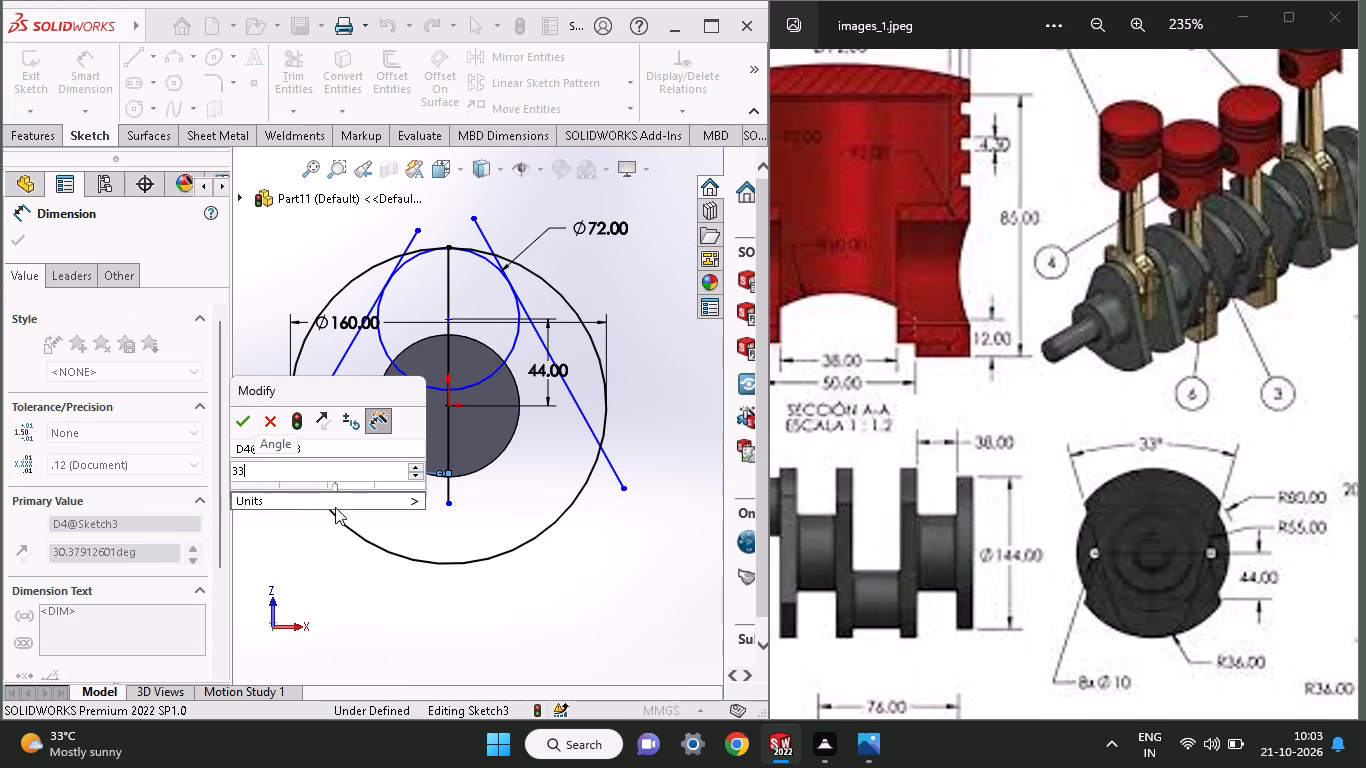
{"action": "type", "text": "/2"}
{"action": "key", "text": "Return"}
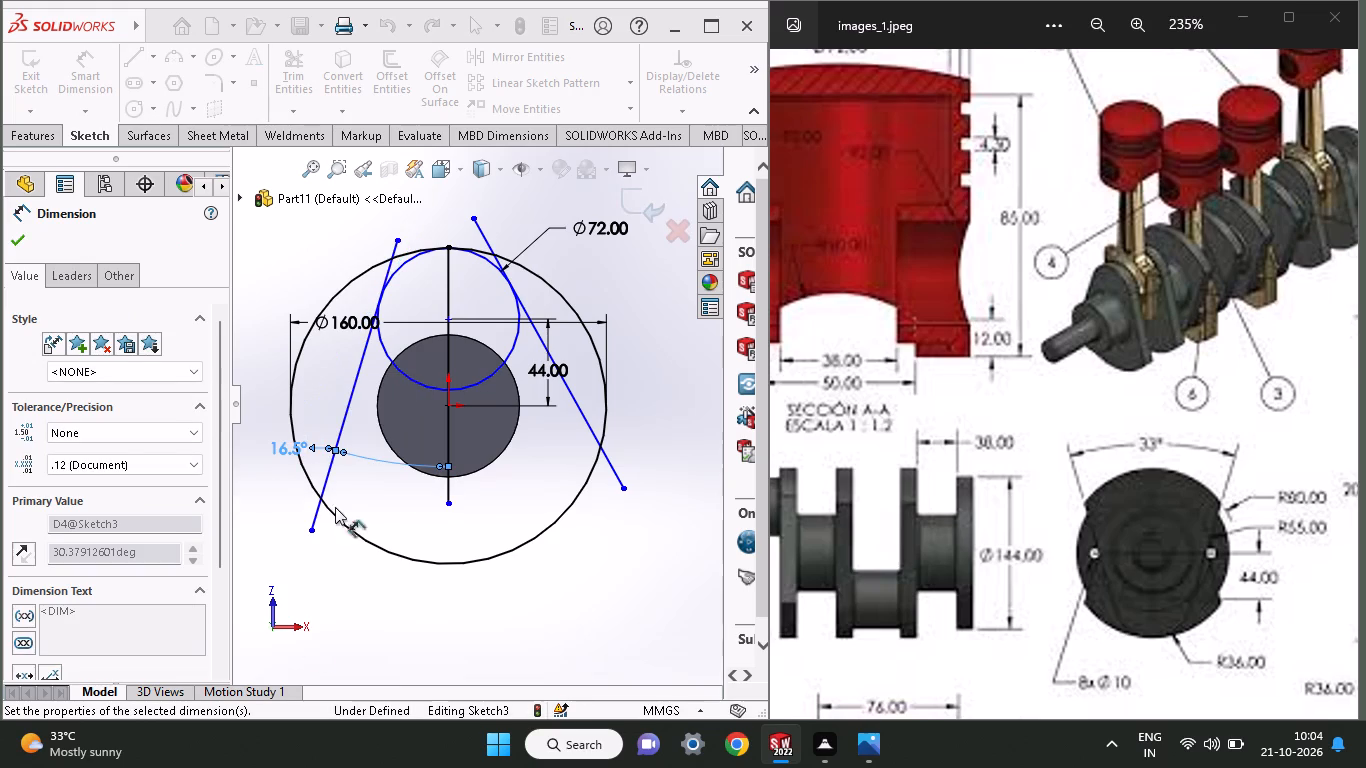
{"action": "left_click", "coordinate": [449, 477]}
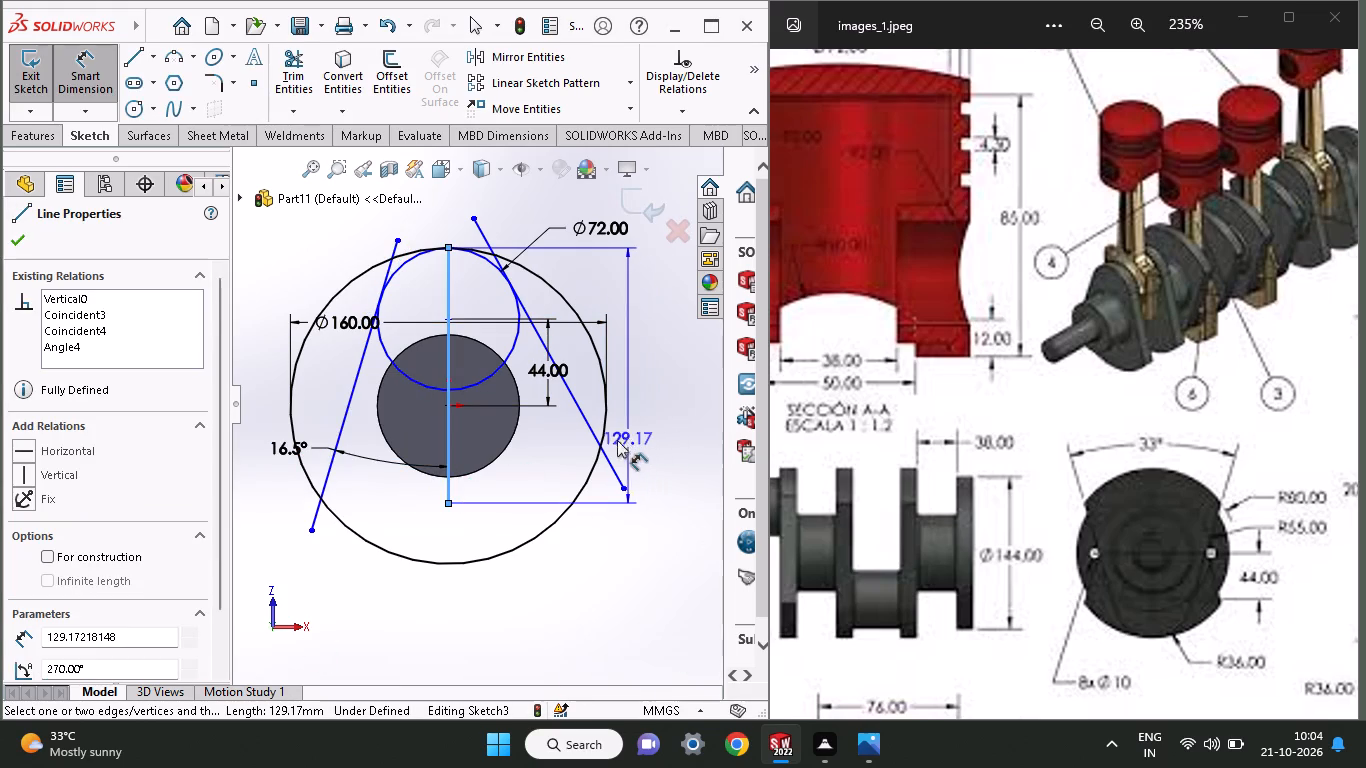
{"action": "left_click", "coordinate": [590, 429]}
{"action": "left_click", "coordinate": [570, 450]}
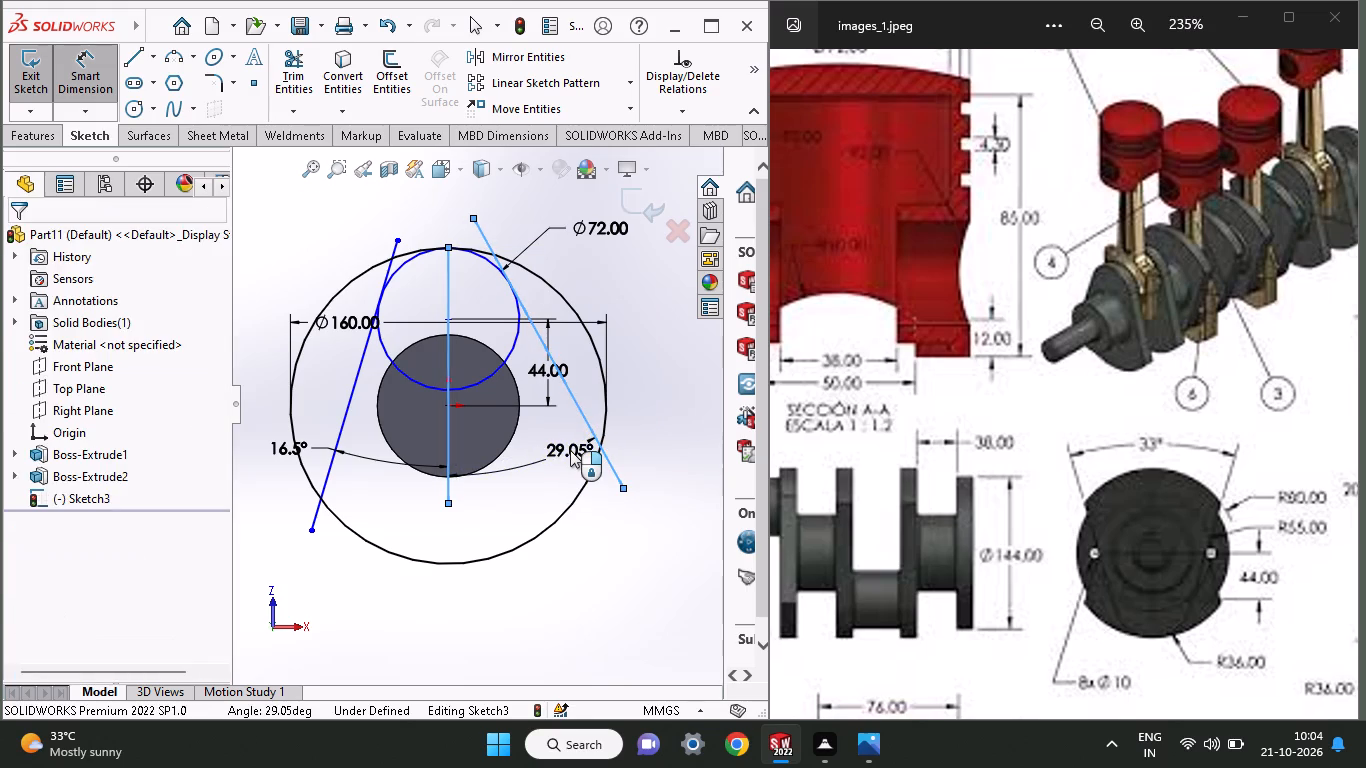
{"action": "type", "text": "16.5"}
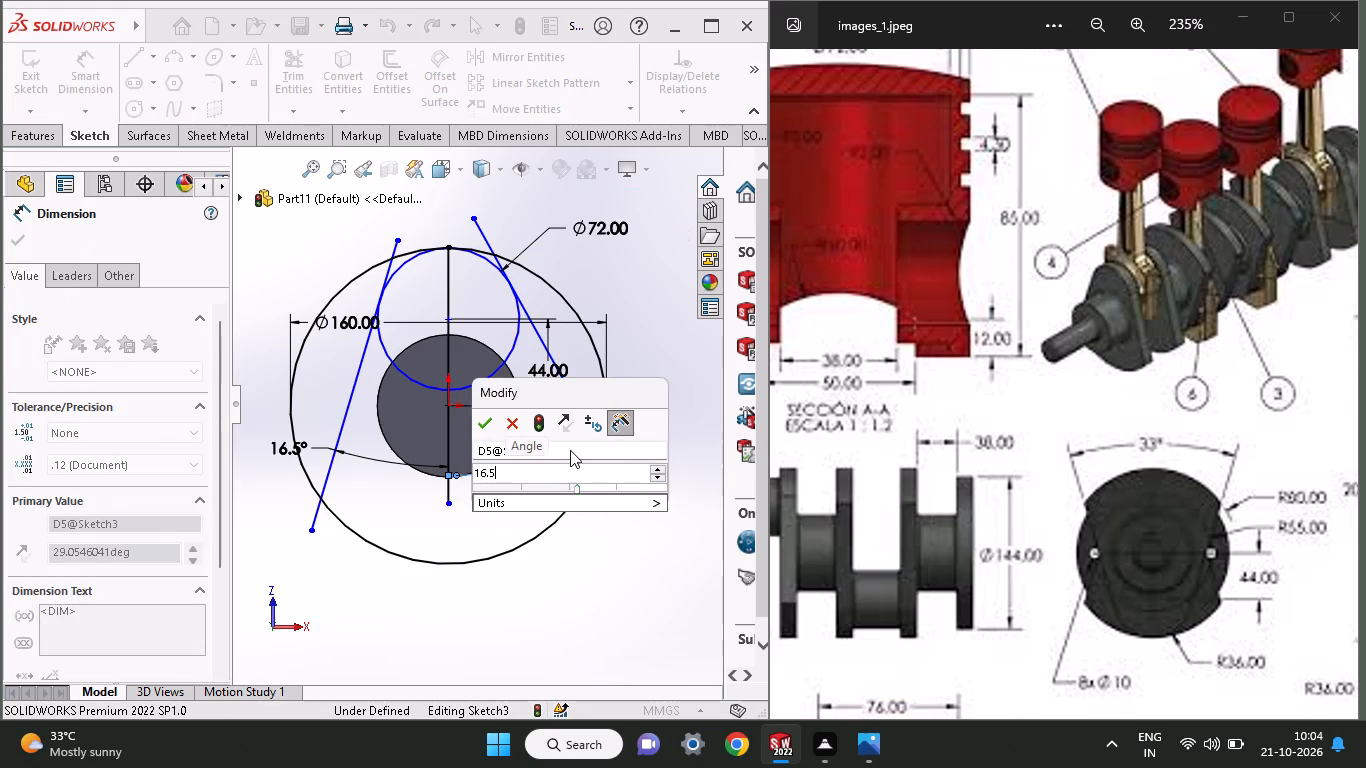
{"action": "key", "text": "Return"}
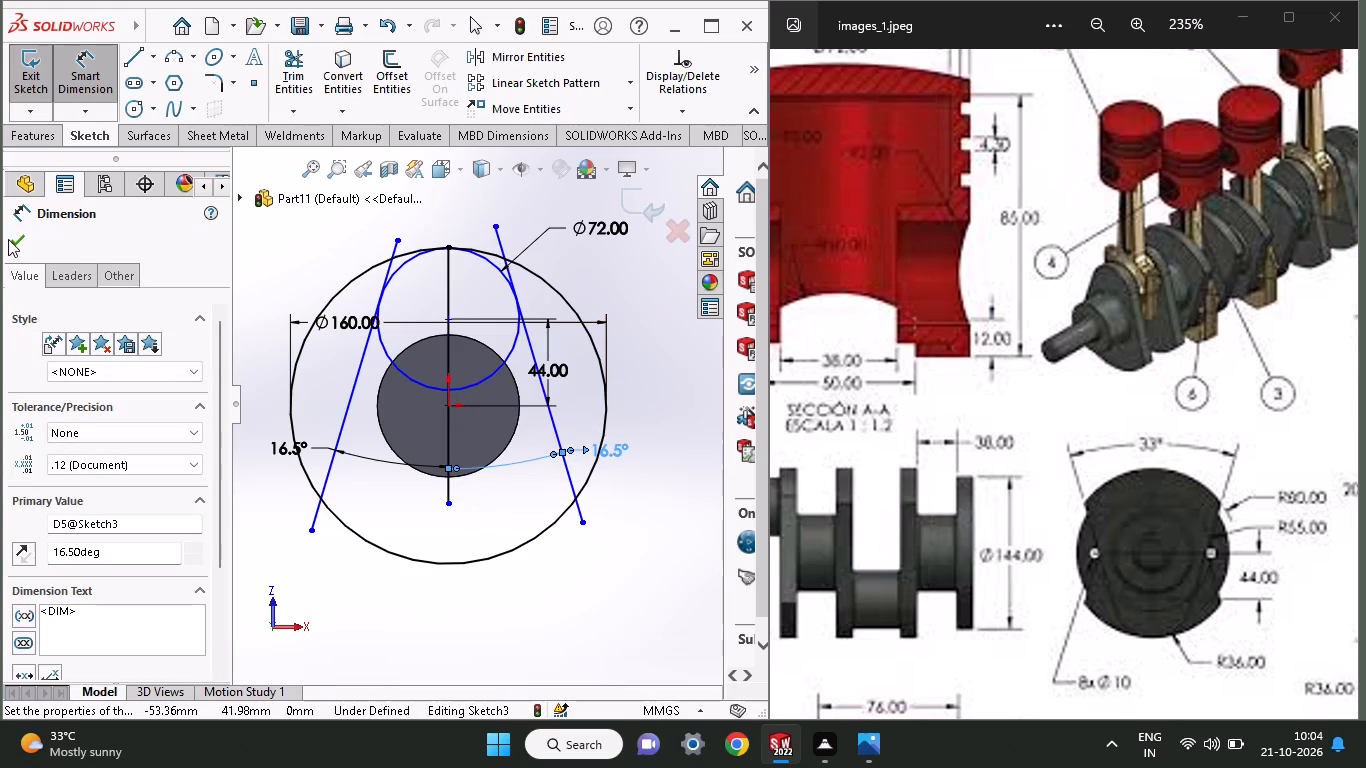
{"action": "left_click", "coordinate": [25, 241]}
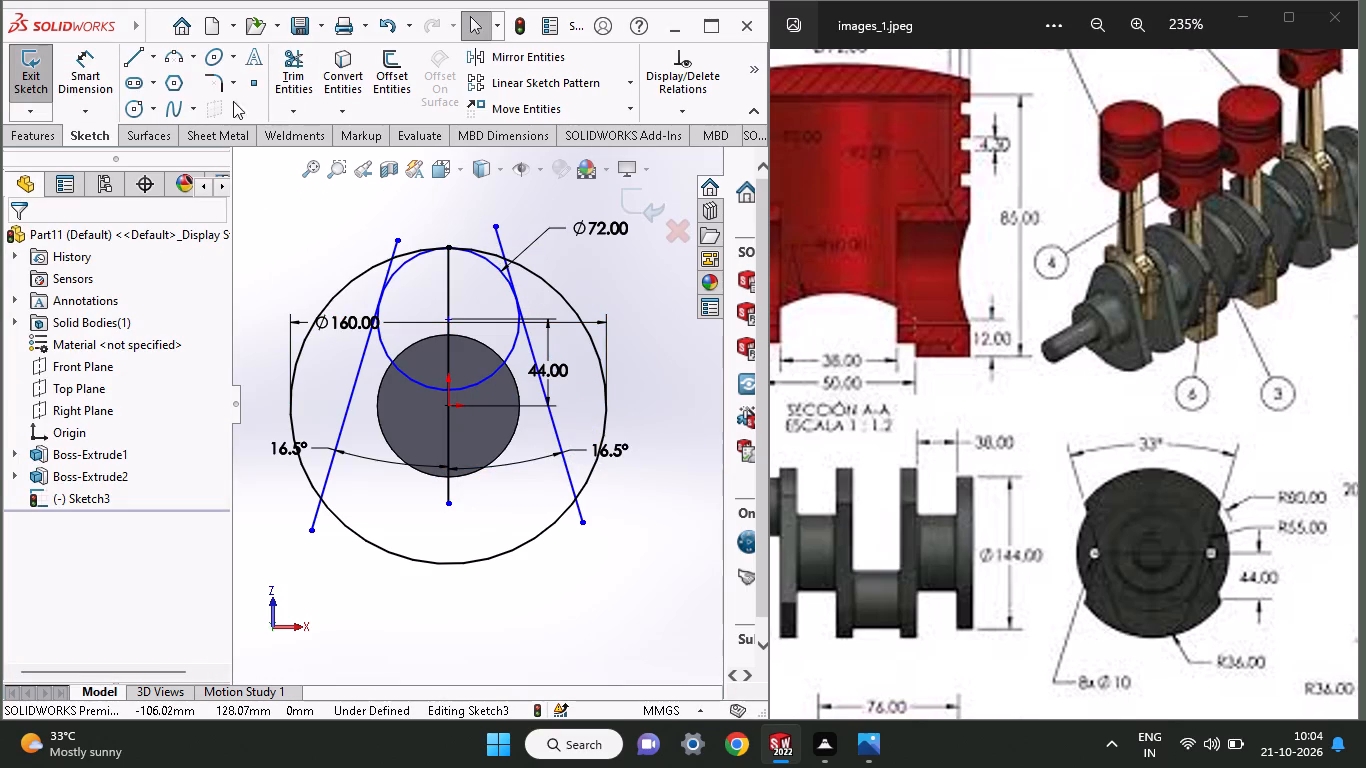
Trim the 160 mm circle to its lower arc between the slanted lines, cutting off the lines' overhangs and removing the vertical line.
{"action": "left_click", "coordinate": [285, 64]}
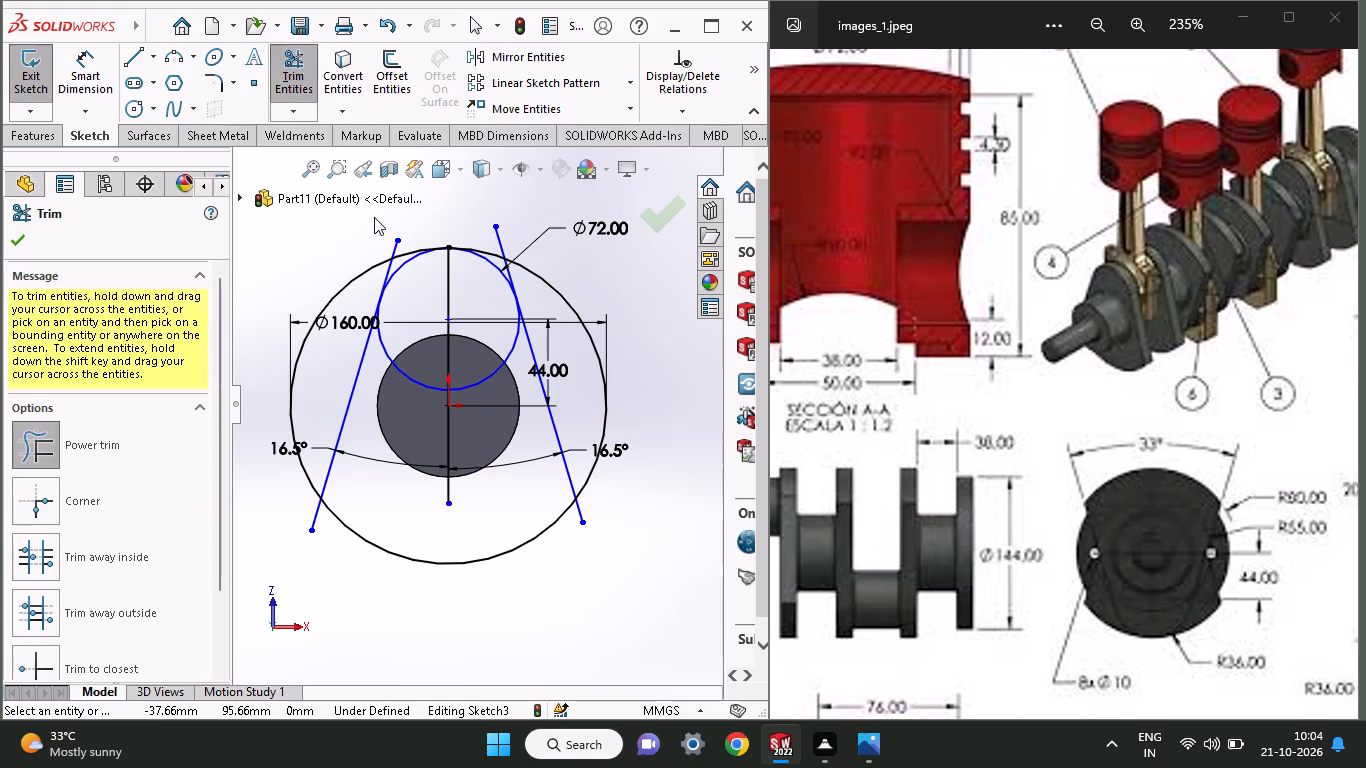
{"action": "left_click", "coordinate": [374, 235]}
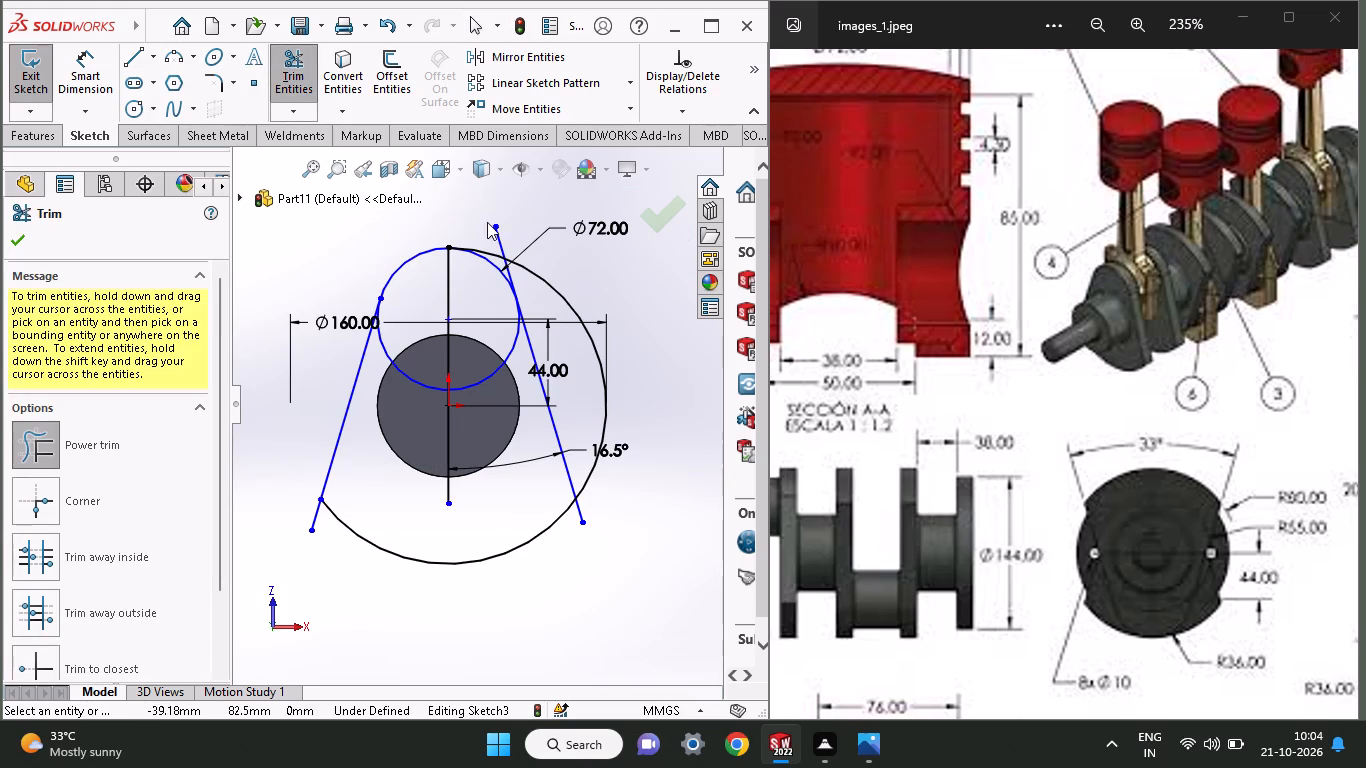
{"action": "left_click_drag", "start_coordinate": [485, 221], "coordinate": [528, 269]}
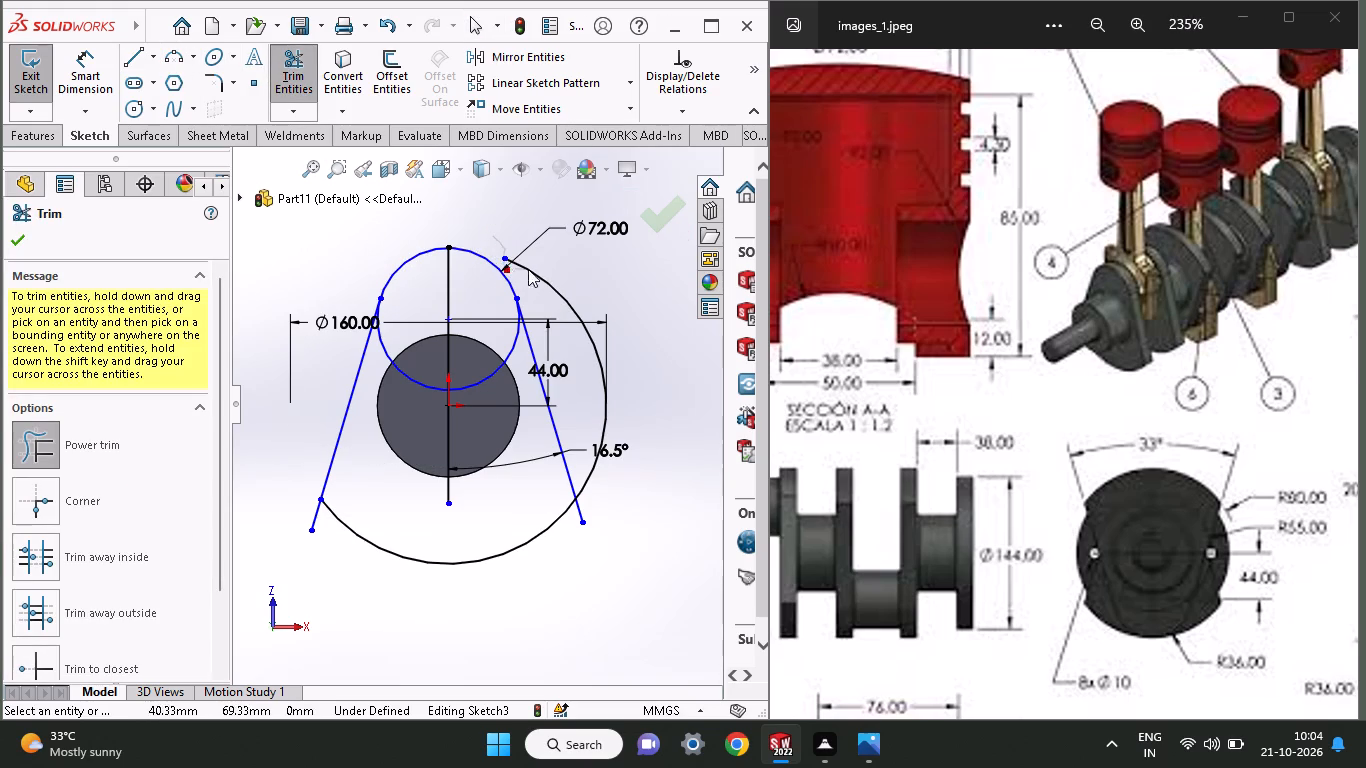
{"action": "left_click_drag", "start_coordinate": [528, 269], "coordinate": [557, 295]}
{"action": "left_click_drag", "start_coordinate": [606, 493], "coordinate": [566, 522]}
{"action": "left_click_drag", "start_coordinate": [325, 536], "coordinate": [301, 510]}
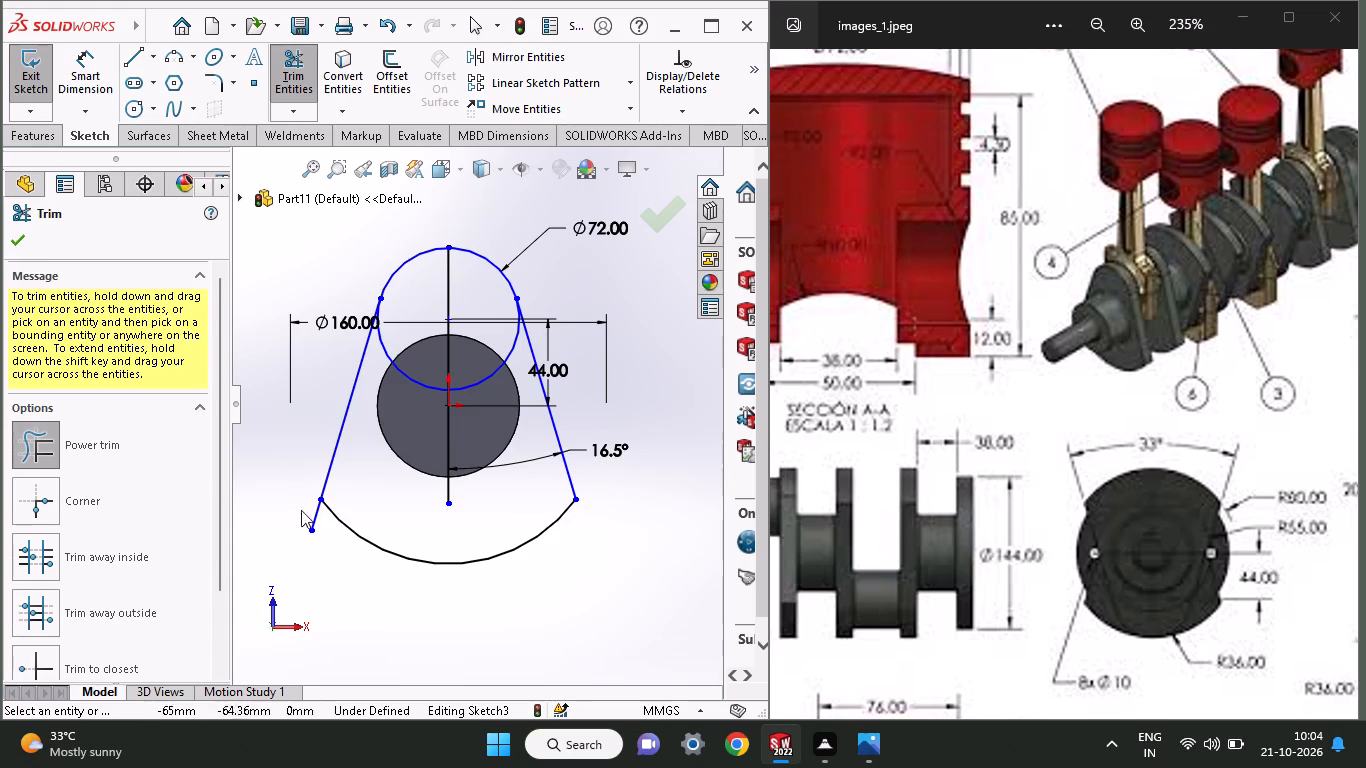
{"action": "left_click_drag", "start_coordinate": [301, 510], "coordinate": [280, 479]}
{"action": "left_click_drag", "start_coordinate": [466, 471], "coordinate": [386, 484]}
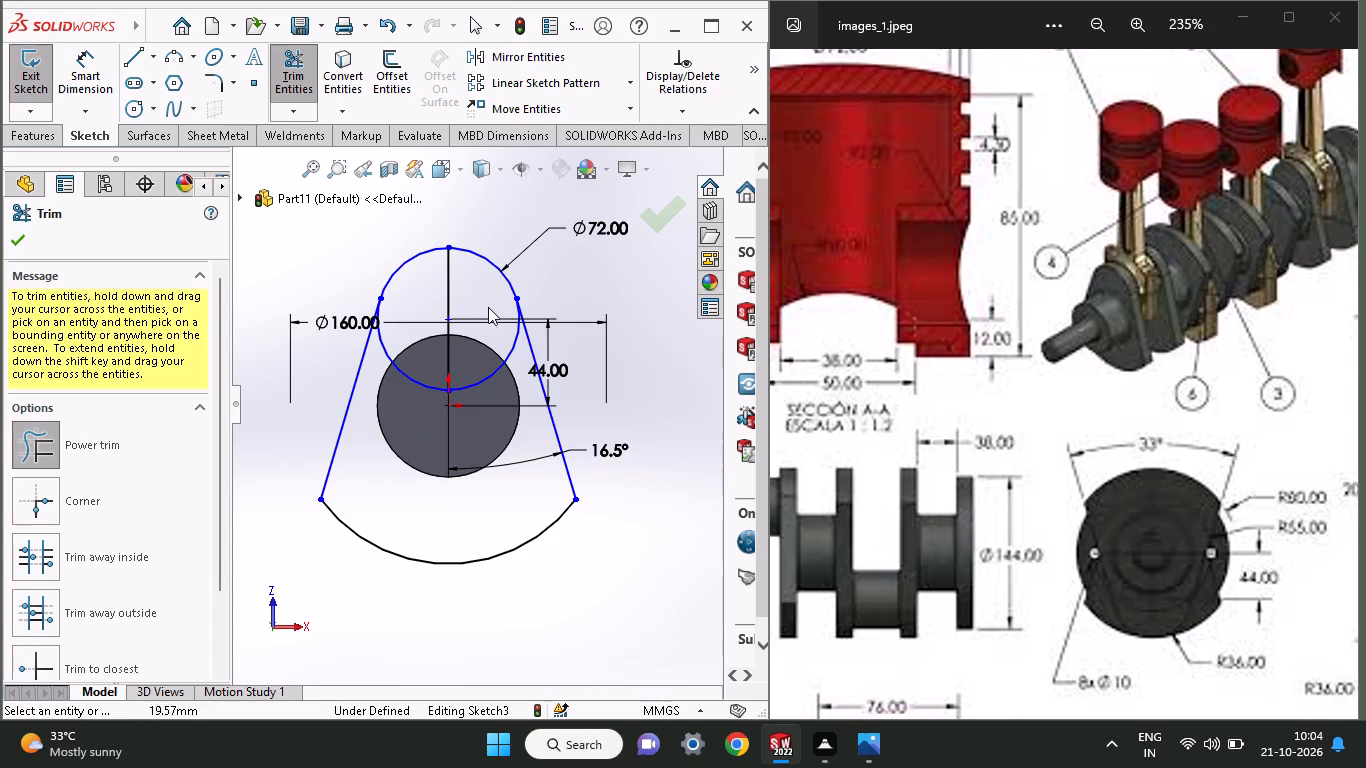
{"action": "left_click_drag", "start_coordinate": [488, 306], "coordinate": [386, 305]}
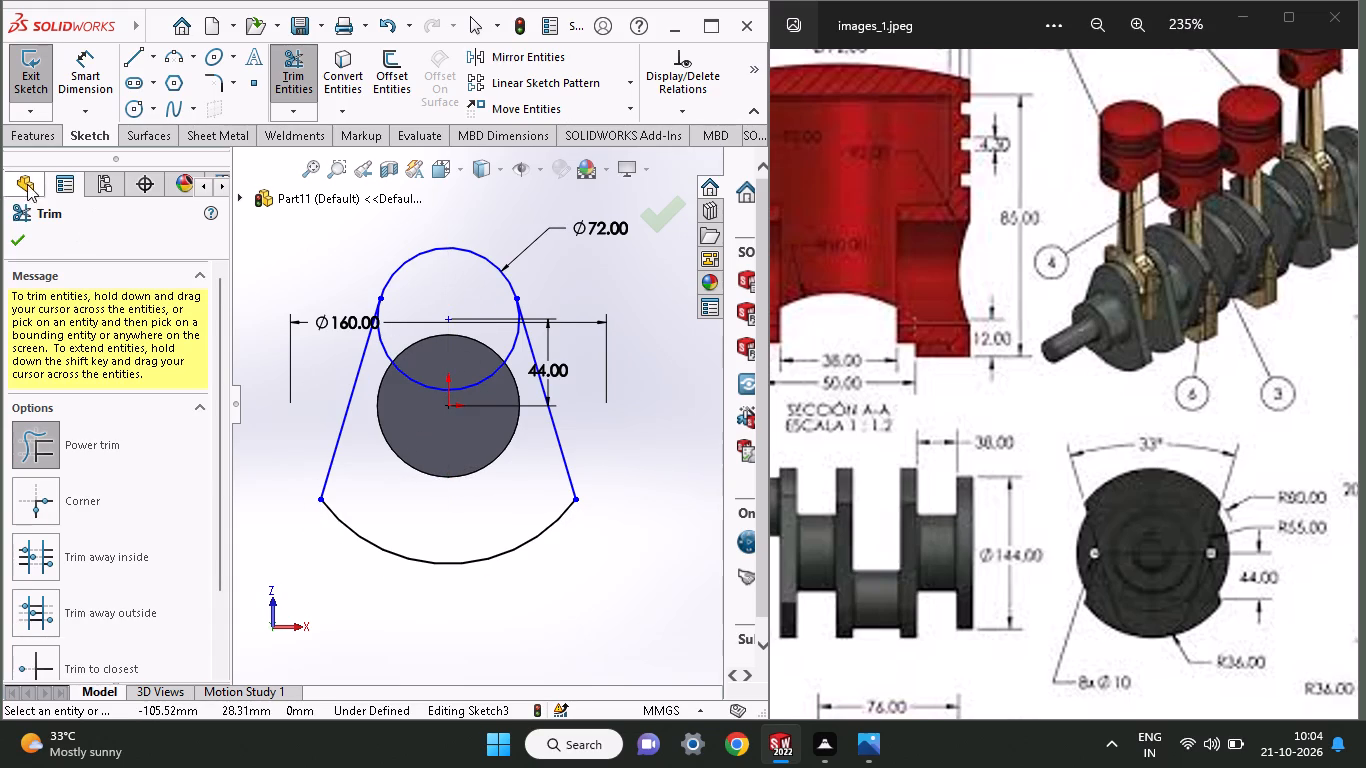
Extrude all regions inside the web outline 15 mm away from the shaft, merged with the existing body.
{"action": "left_click", "coordinate": [34, 137]}
{"action": "left_click", "coordinate": [35, 84]}
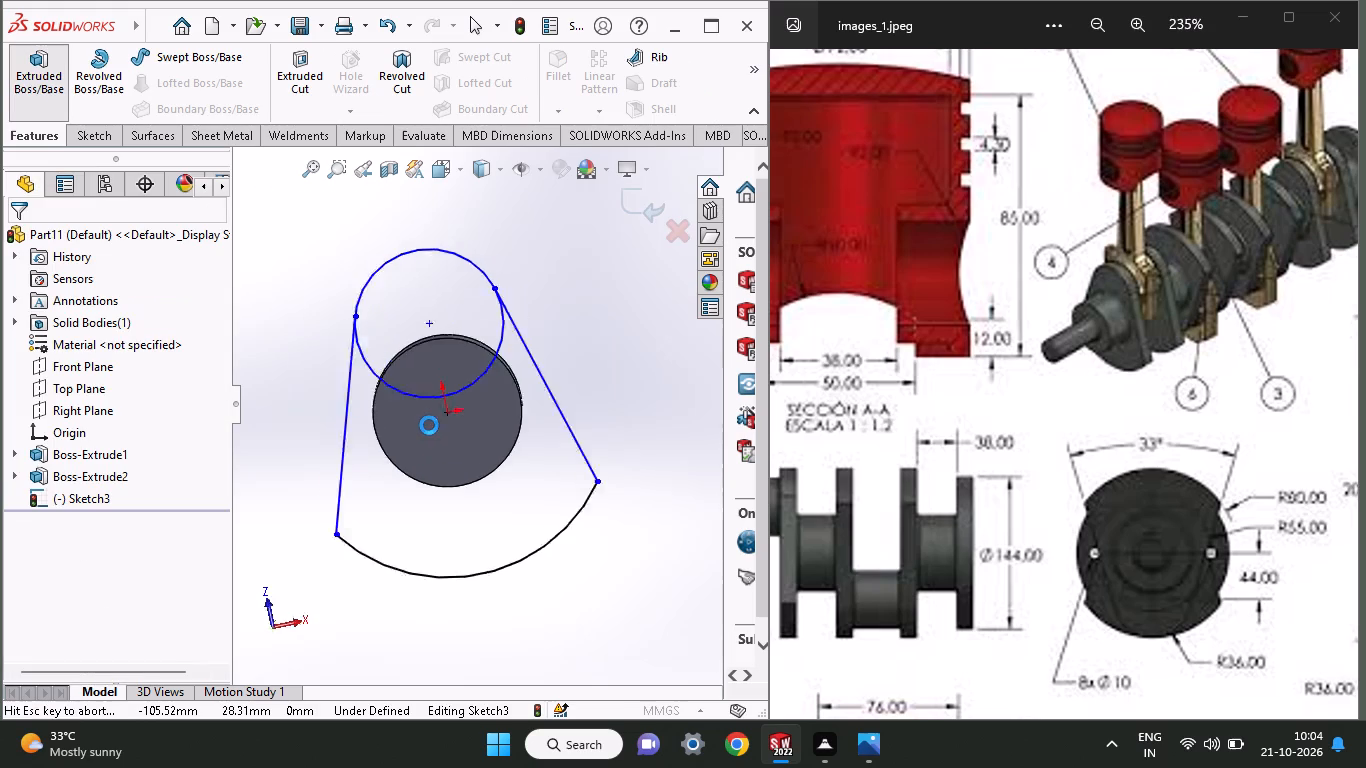
{"action": "left_click", "coordinate": [320, 478]}
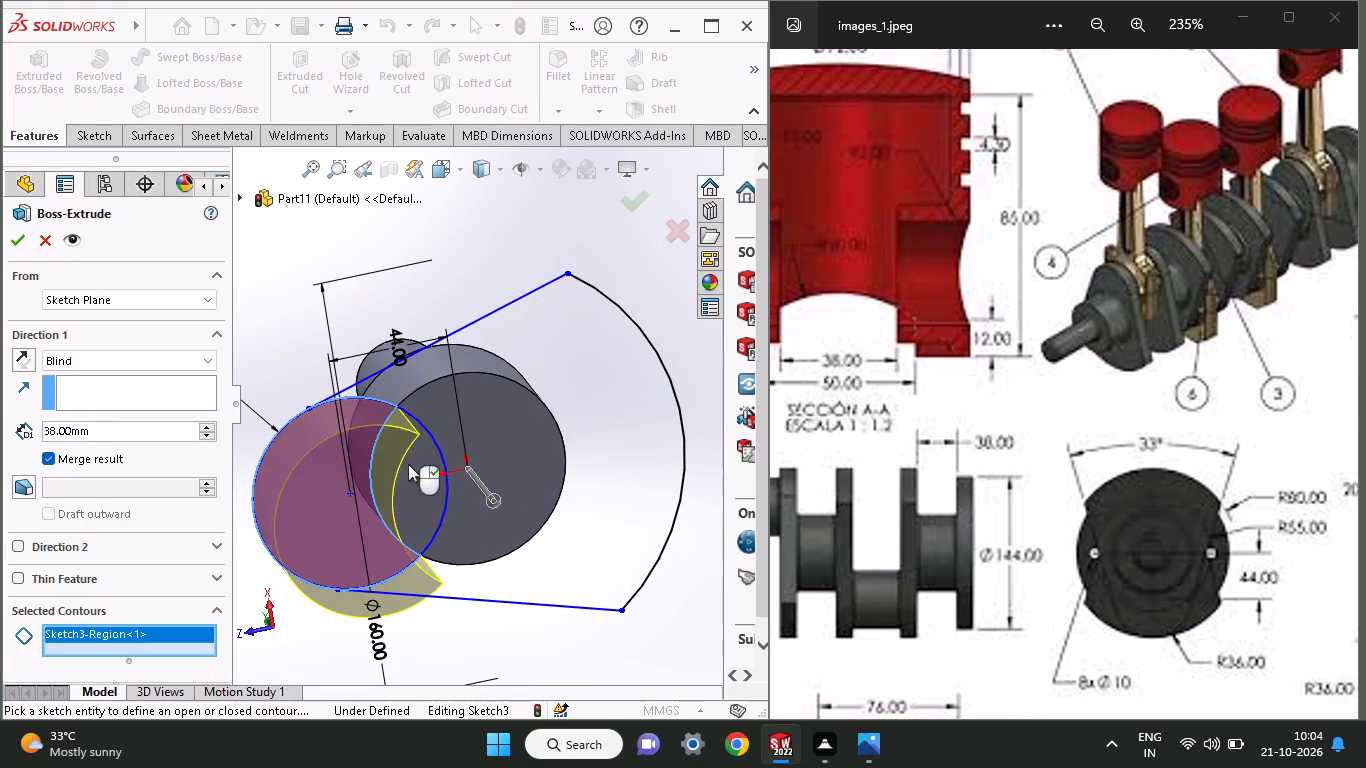
{"action": "left_click", "coordinate": [482, 397]}
{"action": "left_click", "coordinate": [423, 479]}
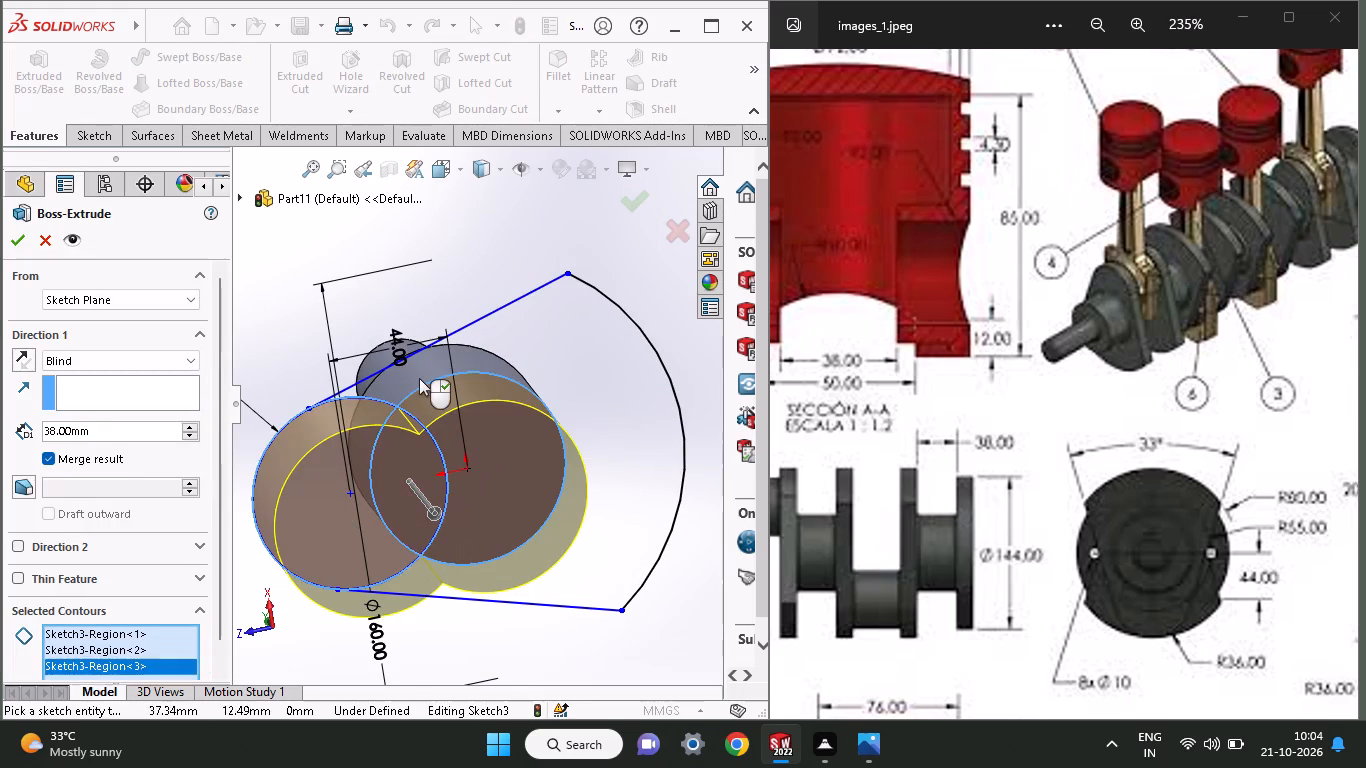
{"action": "left_click", "coordinate": [419, 378]}
{"action": "middle_click_drag", "start_coordinate": [445, 439], "coordinate": [503, 229]}
{"action": "left_click_drag", "start_coordinate": [120, 425], "coordinate": [0, 434]}
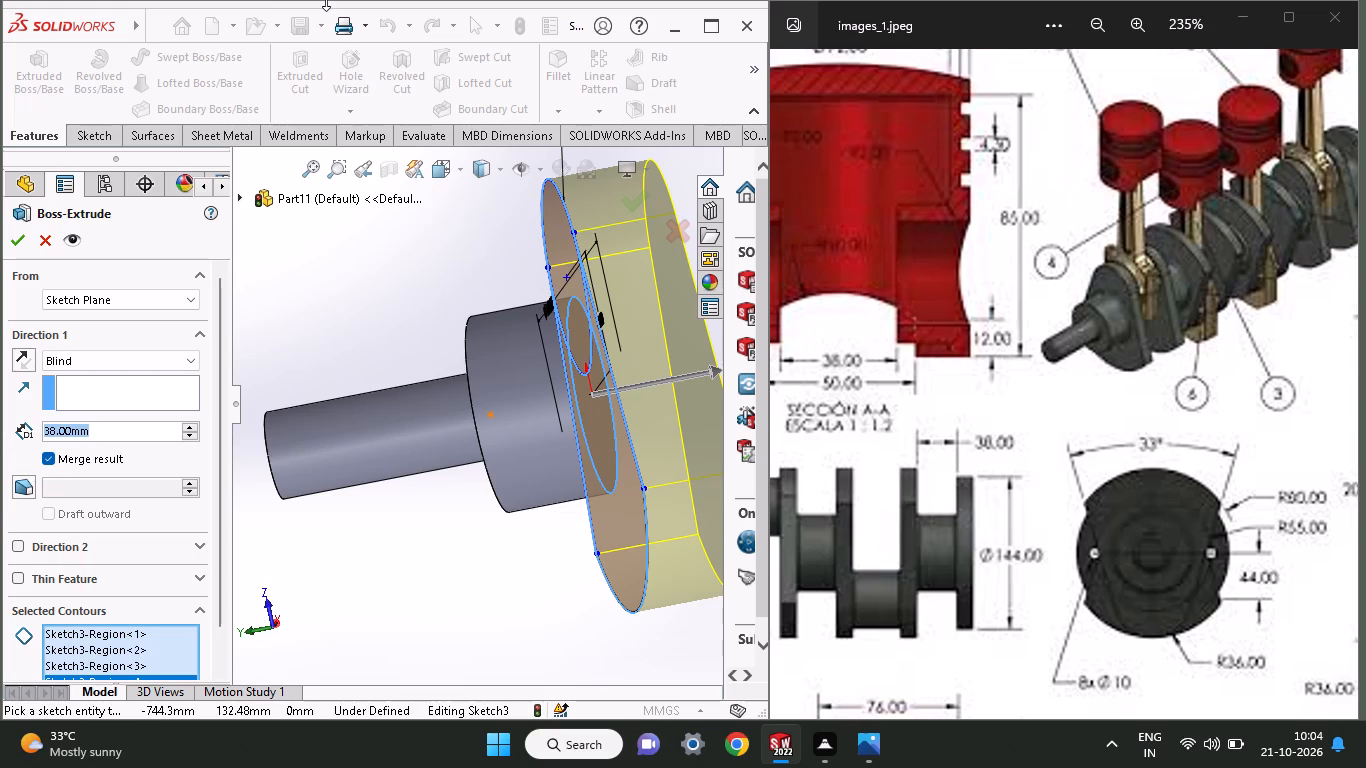
{"action": "middle_click_drag", "start_coordinate": [972, 410], "coordinate": [974, 412]}
{"action": "middle_click_drag", "start_coordinate": [974, 412], "coordinate": [1344, 249]}
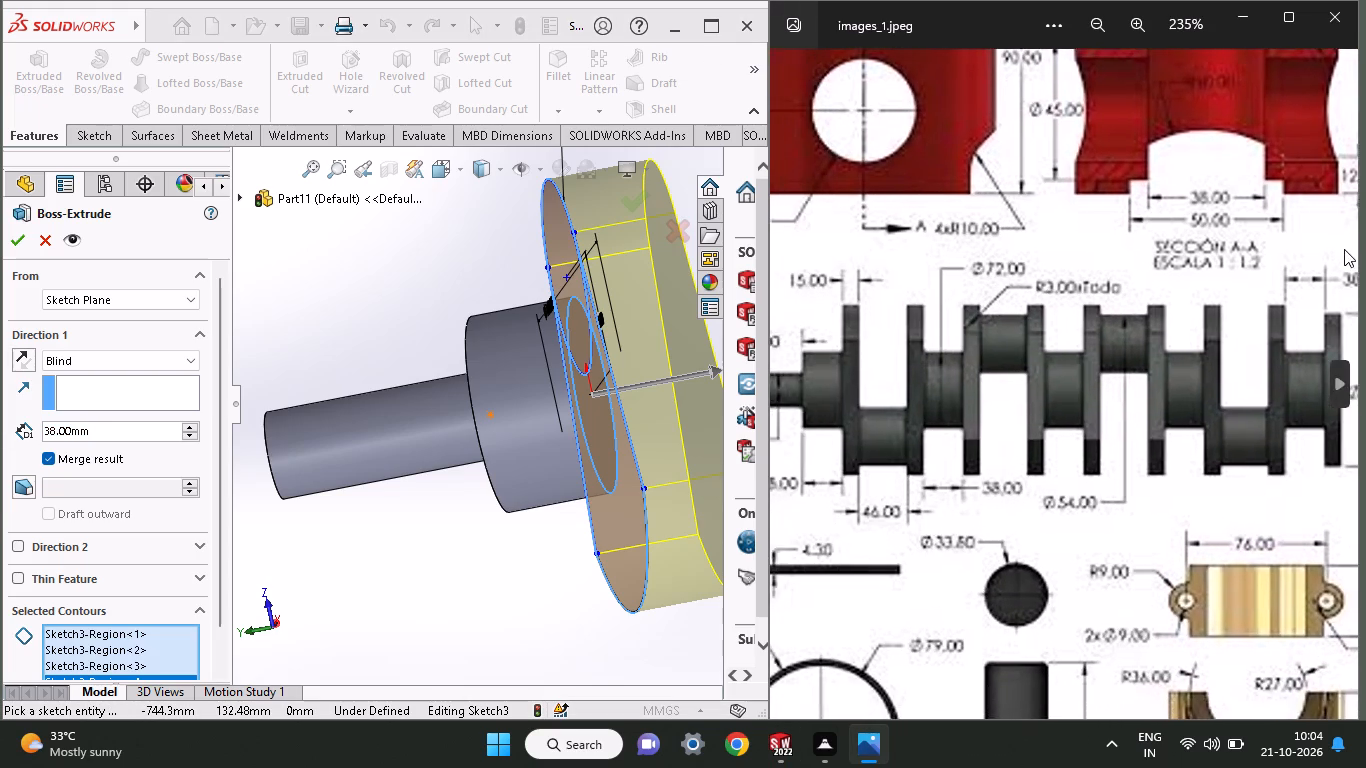
{"action": "middle_click_drag", "start_coordinate": [1344, 249], "coordinate": [1212, 309]}
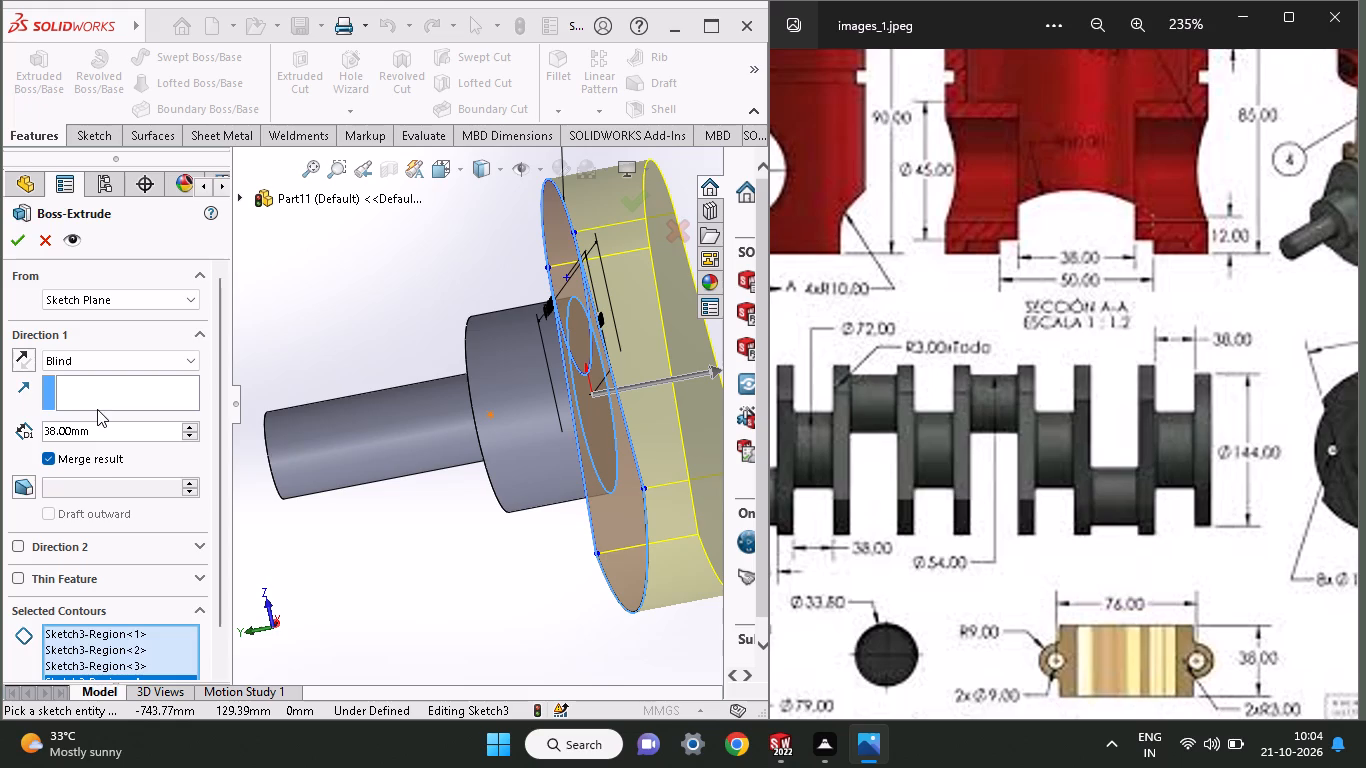
{"action": "left_click_drag", "start_coordinate": [104, 426], "coordinate": [14, 446]}
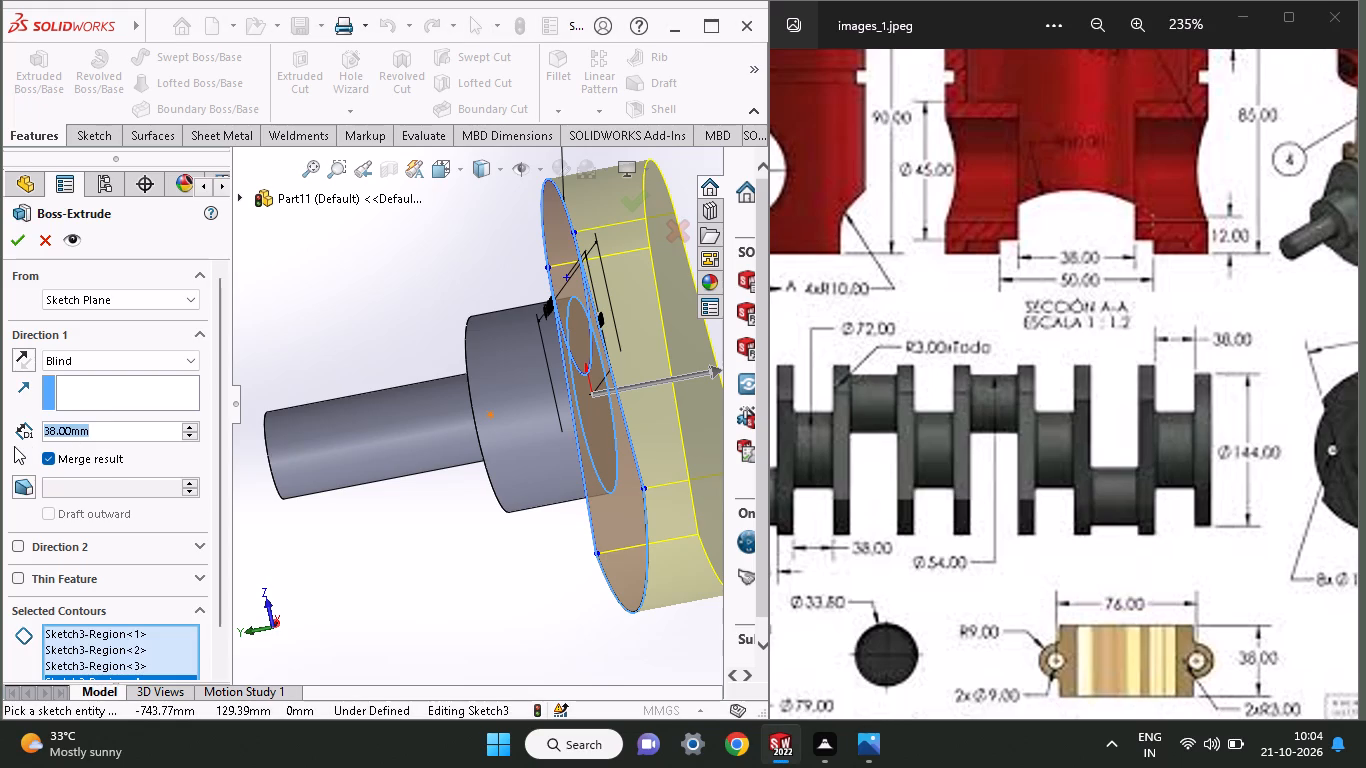
{"action": "type", "text": "15"}
{"action": "key", "text": "Return"}
{"action": "left_click", "coordinate": [27, 235]}
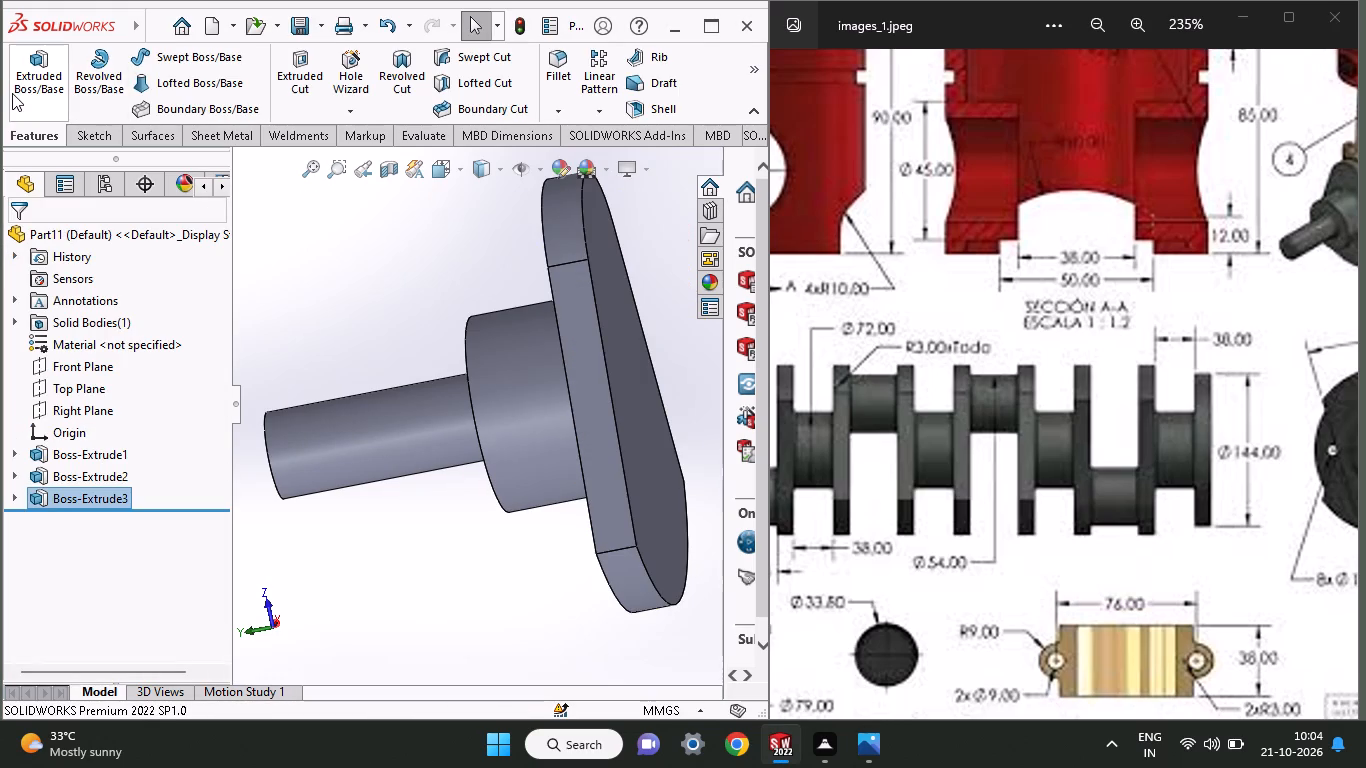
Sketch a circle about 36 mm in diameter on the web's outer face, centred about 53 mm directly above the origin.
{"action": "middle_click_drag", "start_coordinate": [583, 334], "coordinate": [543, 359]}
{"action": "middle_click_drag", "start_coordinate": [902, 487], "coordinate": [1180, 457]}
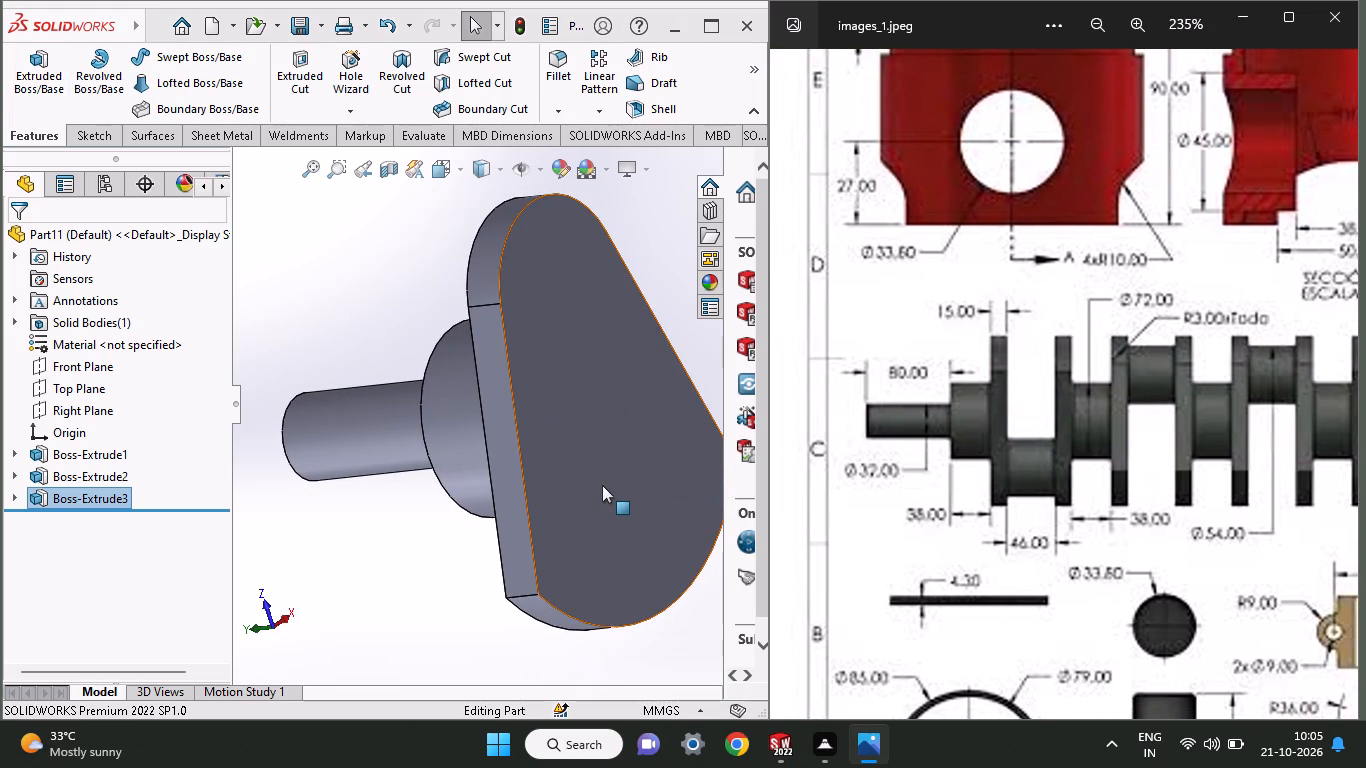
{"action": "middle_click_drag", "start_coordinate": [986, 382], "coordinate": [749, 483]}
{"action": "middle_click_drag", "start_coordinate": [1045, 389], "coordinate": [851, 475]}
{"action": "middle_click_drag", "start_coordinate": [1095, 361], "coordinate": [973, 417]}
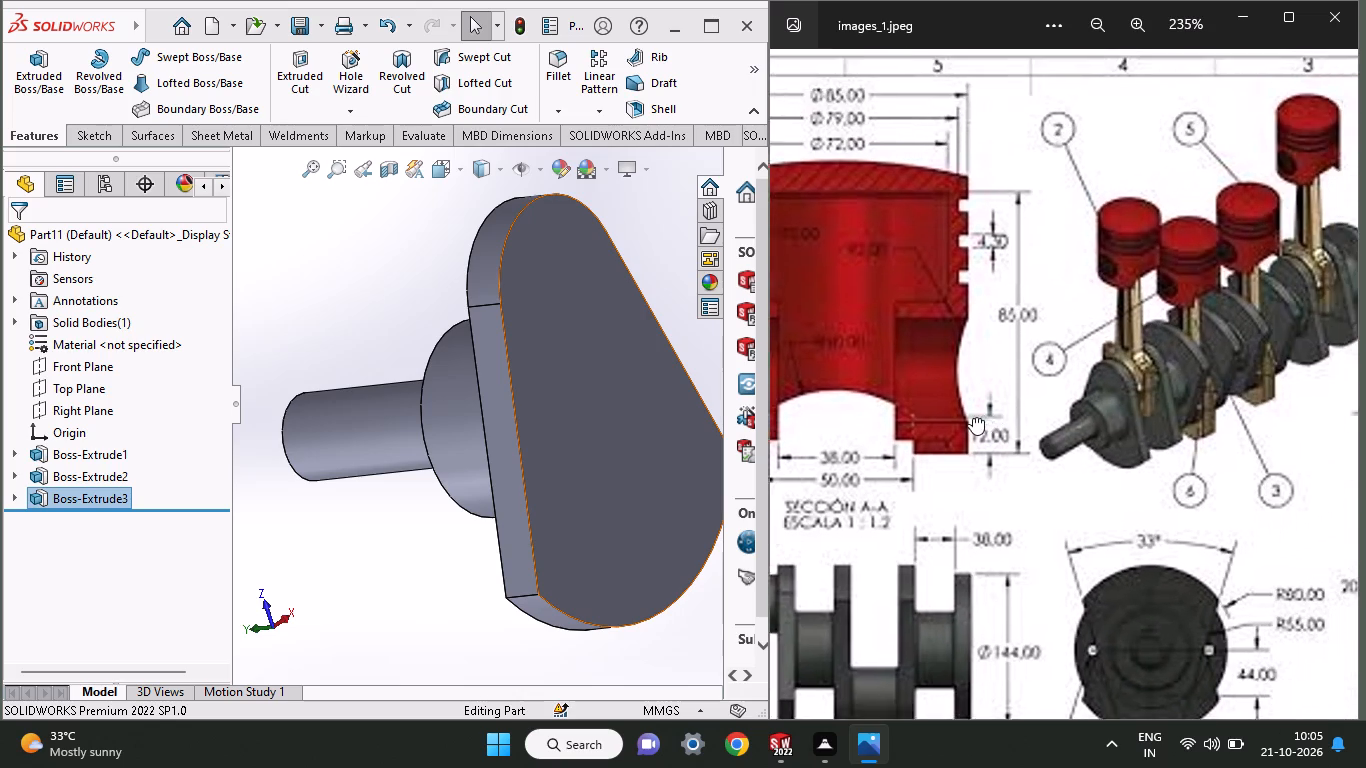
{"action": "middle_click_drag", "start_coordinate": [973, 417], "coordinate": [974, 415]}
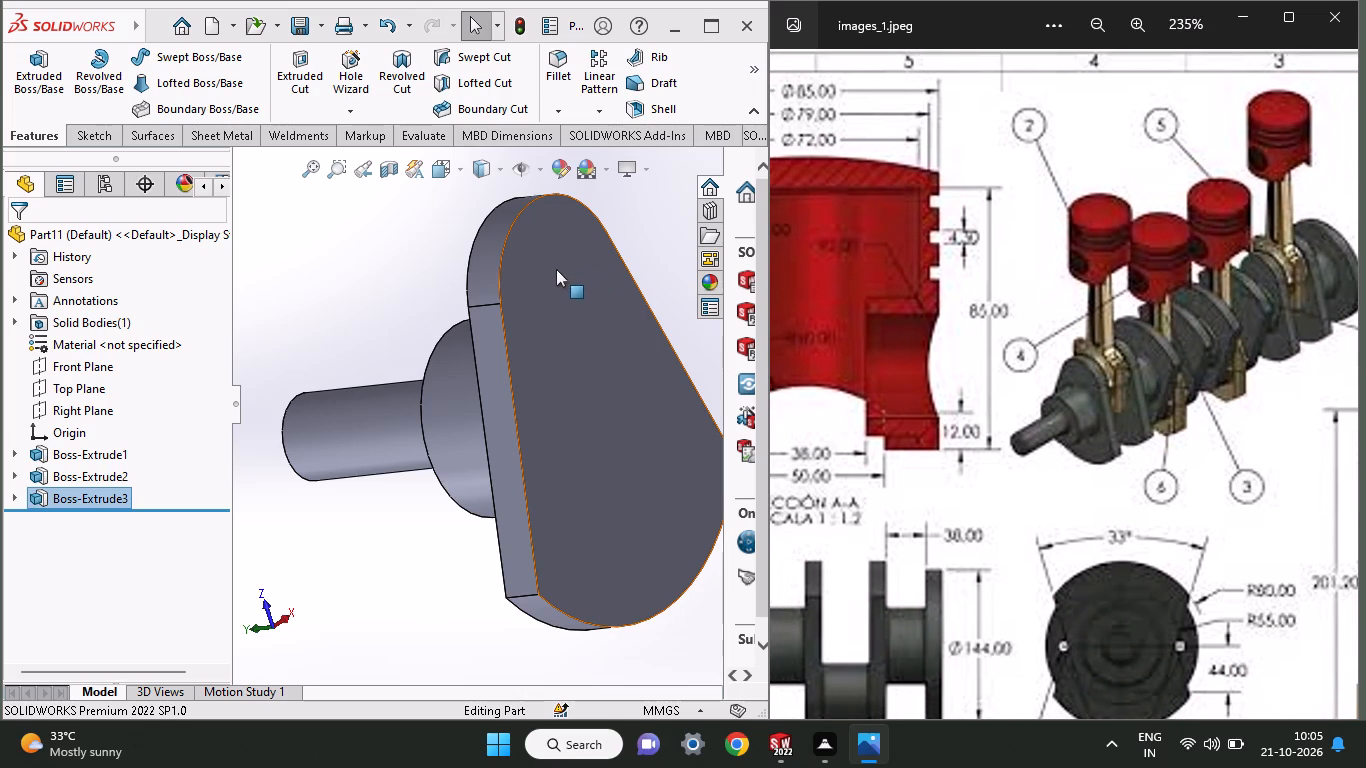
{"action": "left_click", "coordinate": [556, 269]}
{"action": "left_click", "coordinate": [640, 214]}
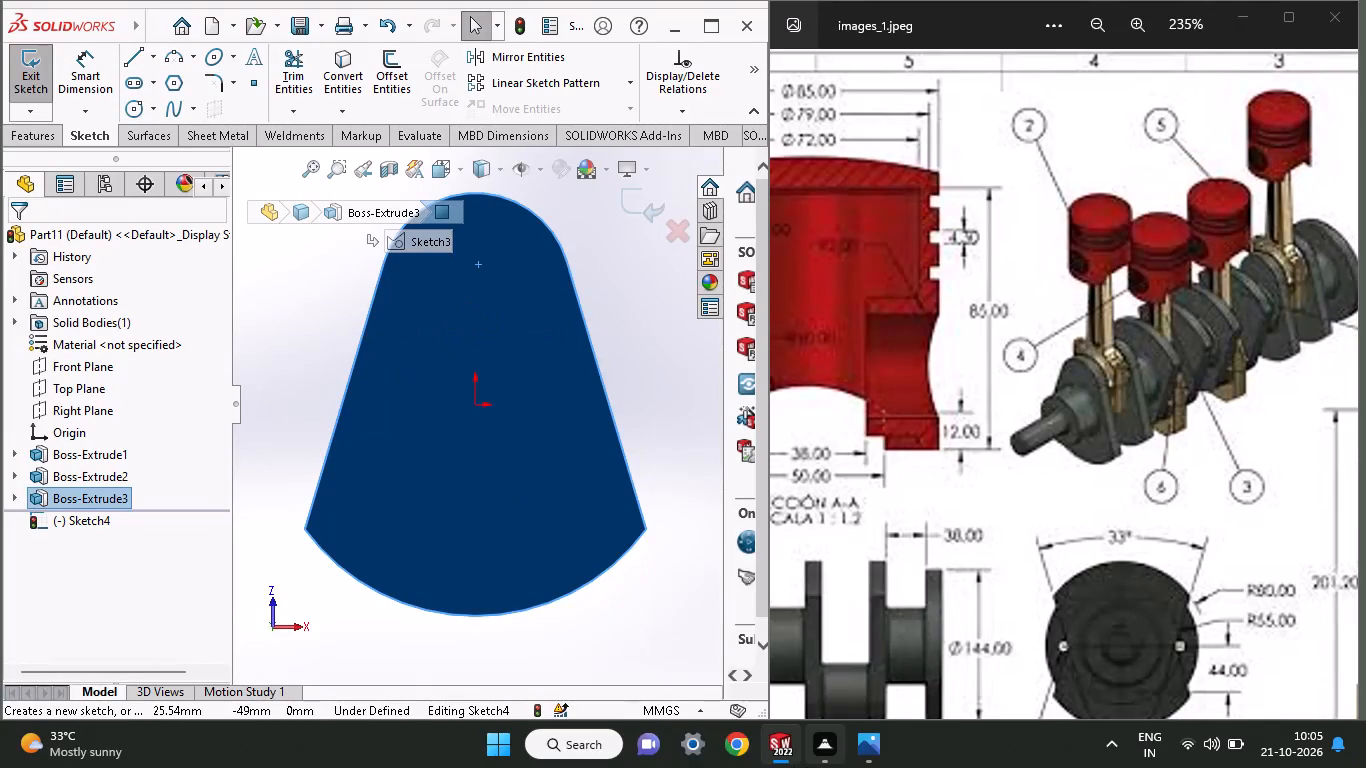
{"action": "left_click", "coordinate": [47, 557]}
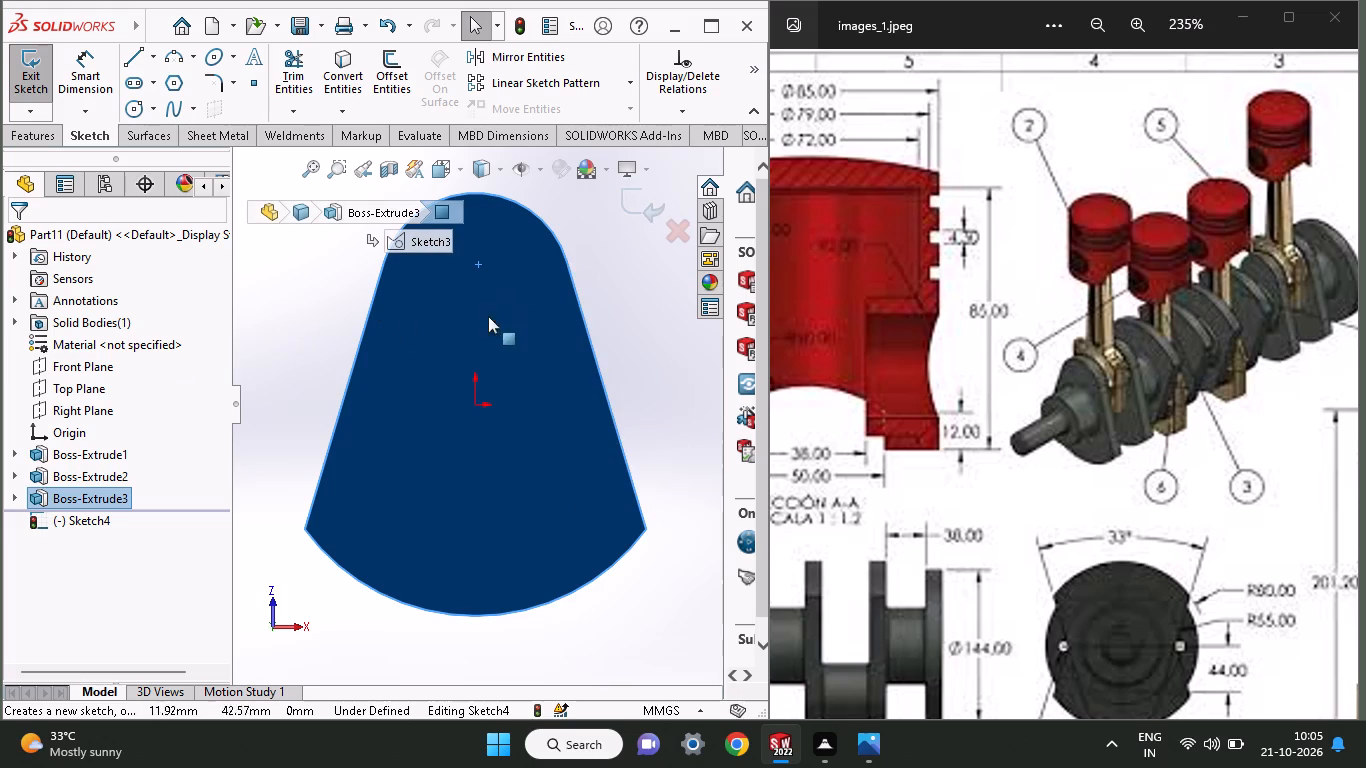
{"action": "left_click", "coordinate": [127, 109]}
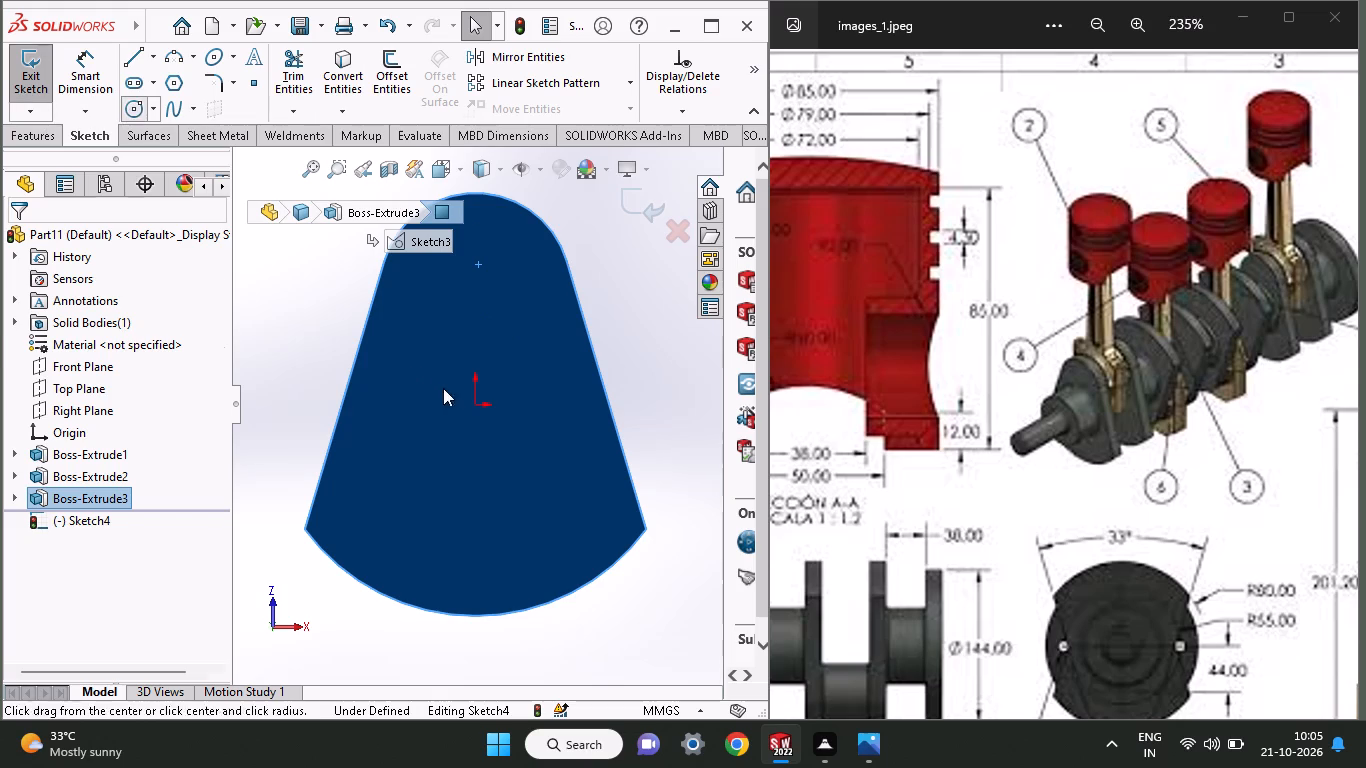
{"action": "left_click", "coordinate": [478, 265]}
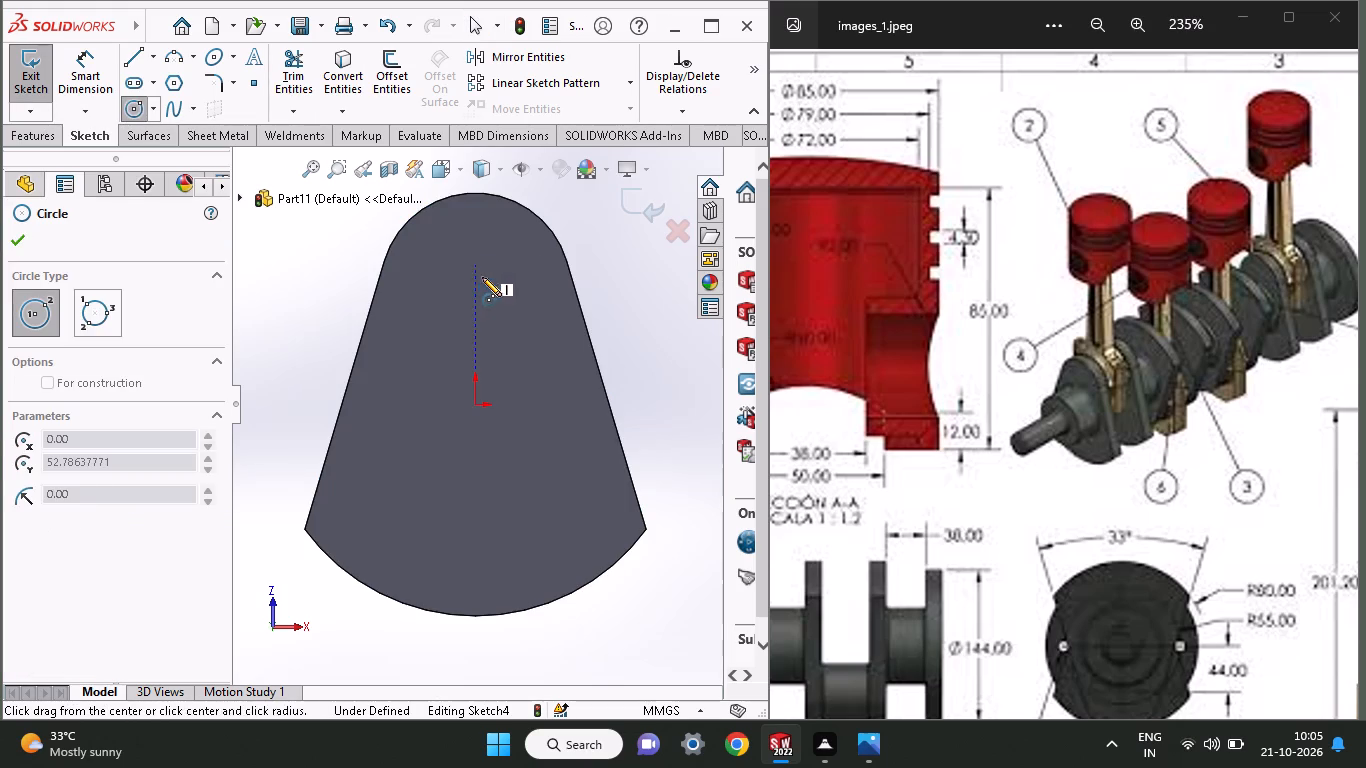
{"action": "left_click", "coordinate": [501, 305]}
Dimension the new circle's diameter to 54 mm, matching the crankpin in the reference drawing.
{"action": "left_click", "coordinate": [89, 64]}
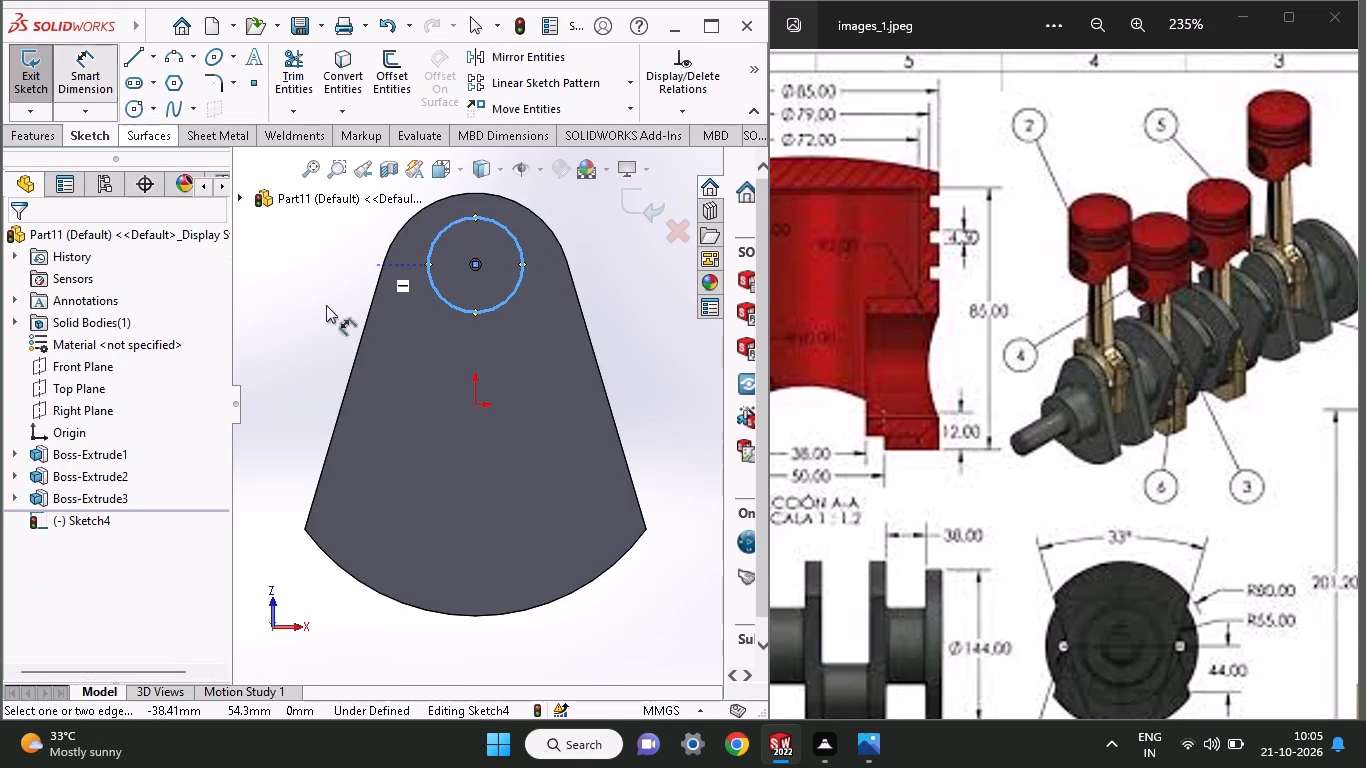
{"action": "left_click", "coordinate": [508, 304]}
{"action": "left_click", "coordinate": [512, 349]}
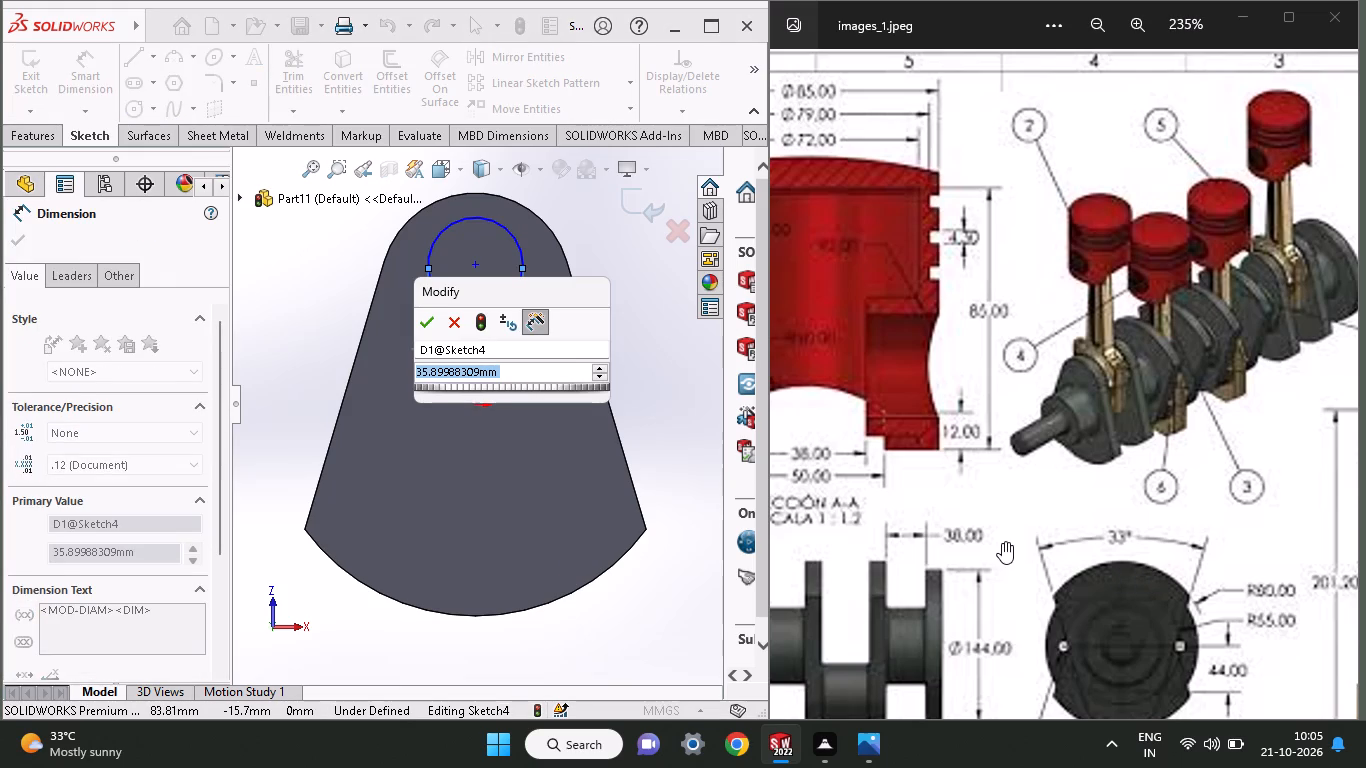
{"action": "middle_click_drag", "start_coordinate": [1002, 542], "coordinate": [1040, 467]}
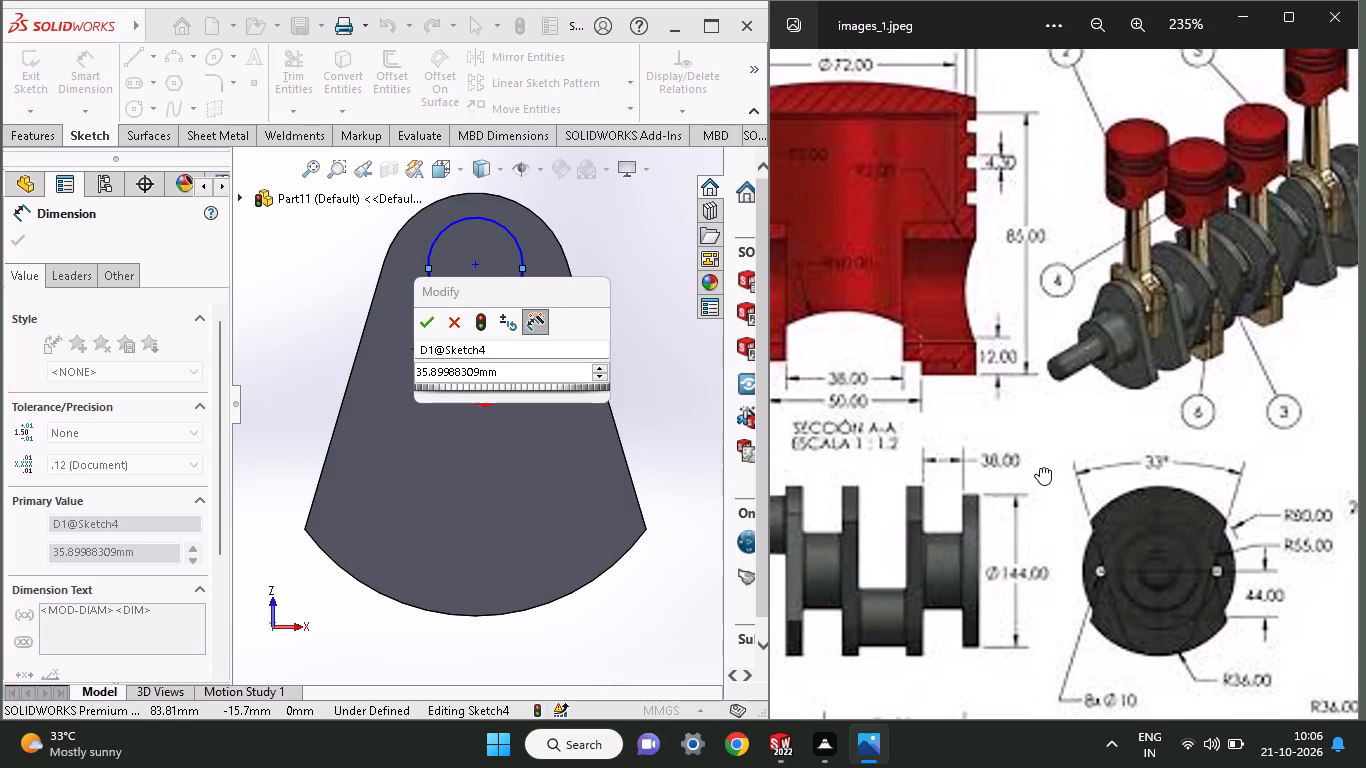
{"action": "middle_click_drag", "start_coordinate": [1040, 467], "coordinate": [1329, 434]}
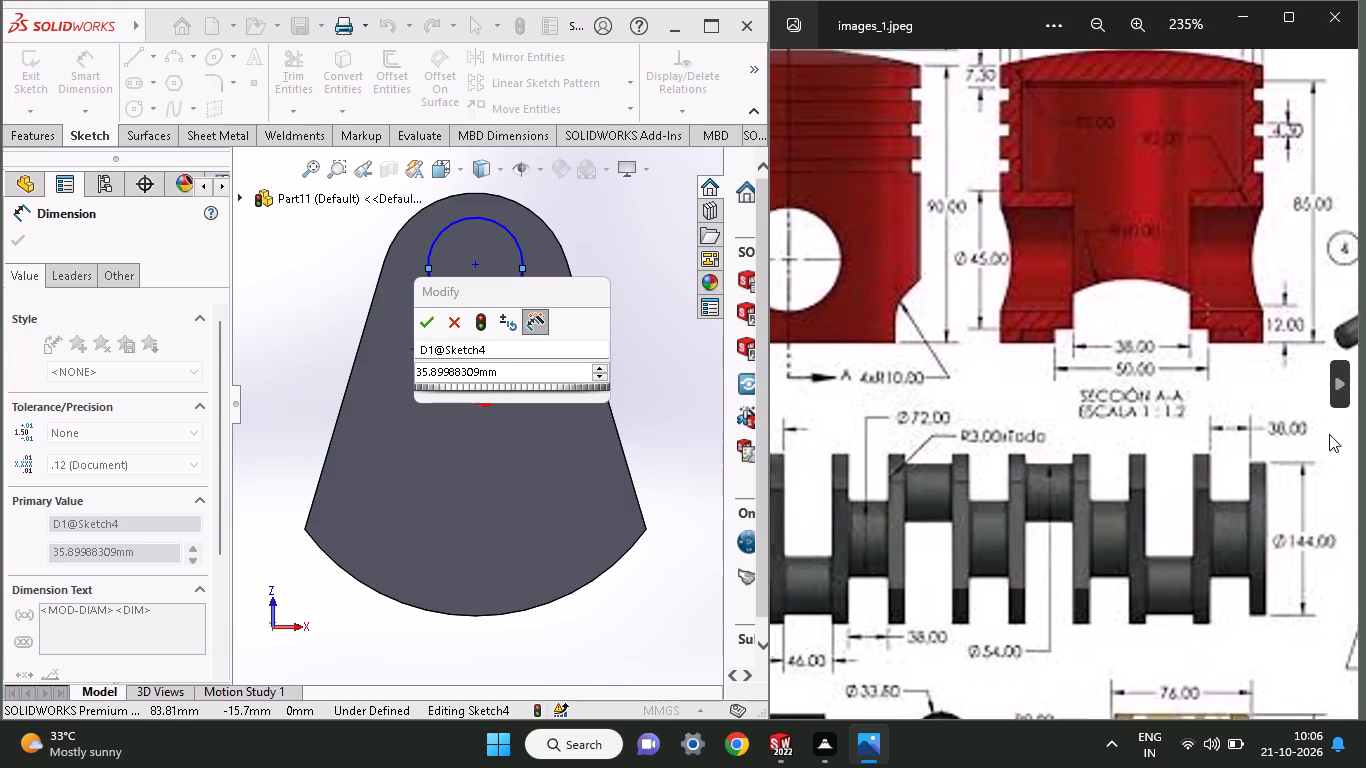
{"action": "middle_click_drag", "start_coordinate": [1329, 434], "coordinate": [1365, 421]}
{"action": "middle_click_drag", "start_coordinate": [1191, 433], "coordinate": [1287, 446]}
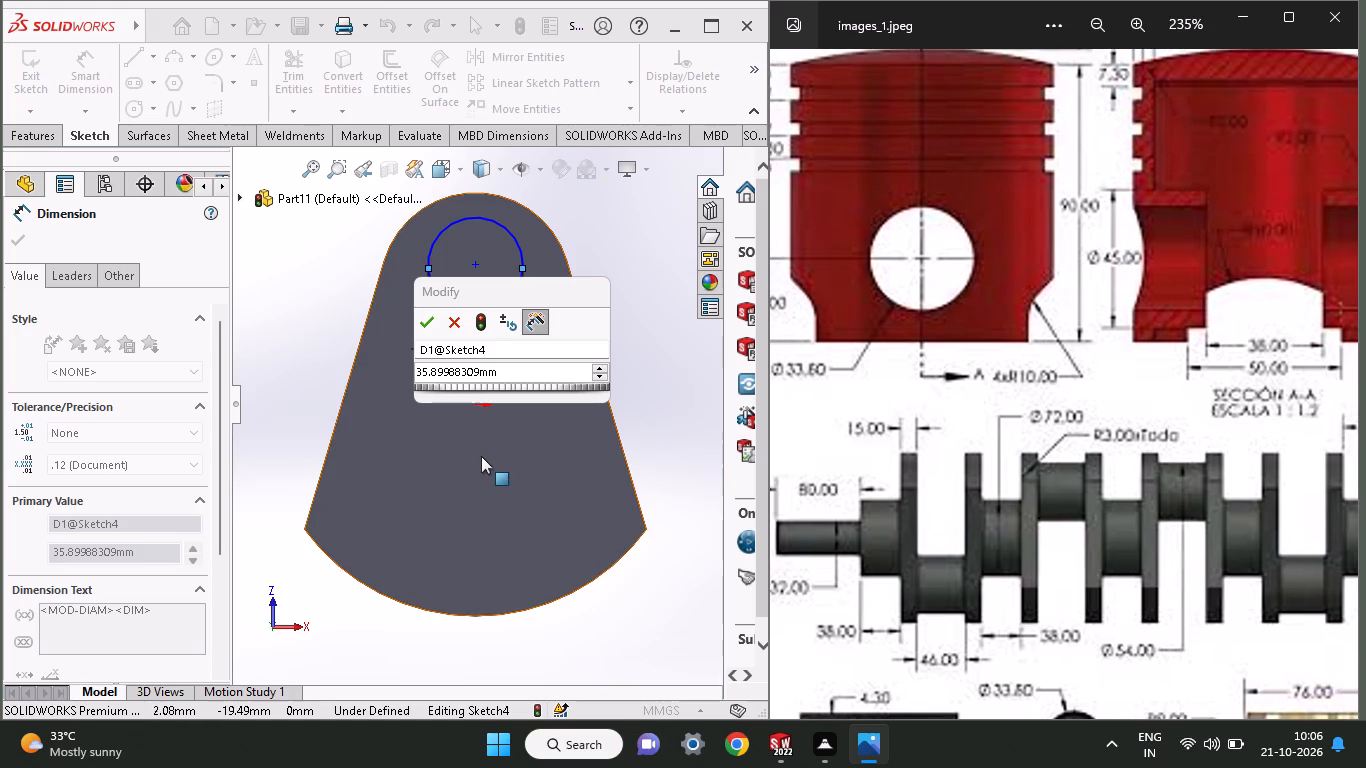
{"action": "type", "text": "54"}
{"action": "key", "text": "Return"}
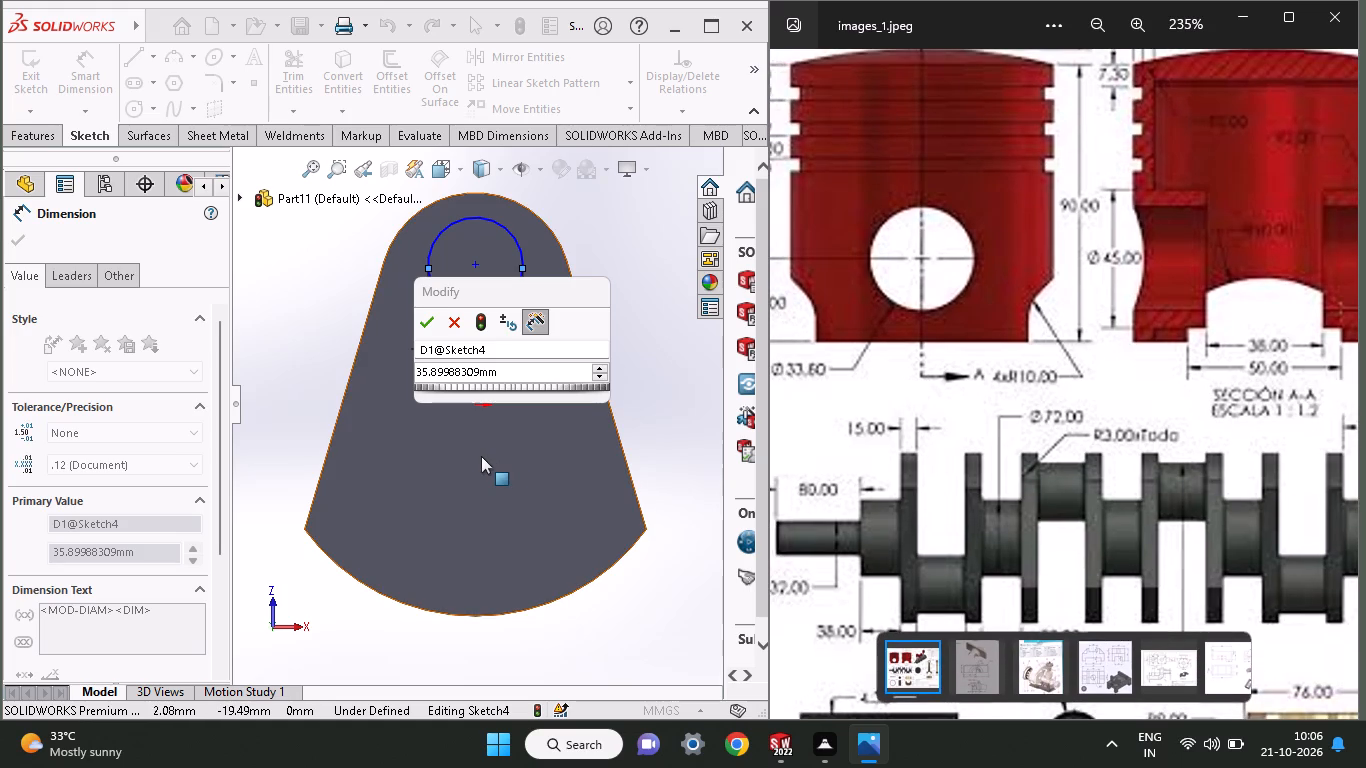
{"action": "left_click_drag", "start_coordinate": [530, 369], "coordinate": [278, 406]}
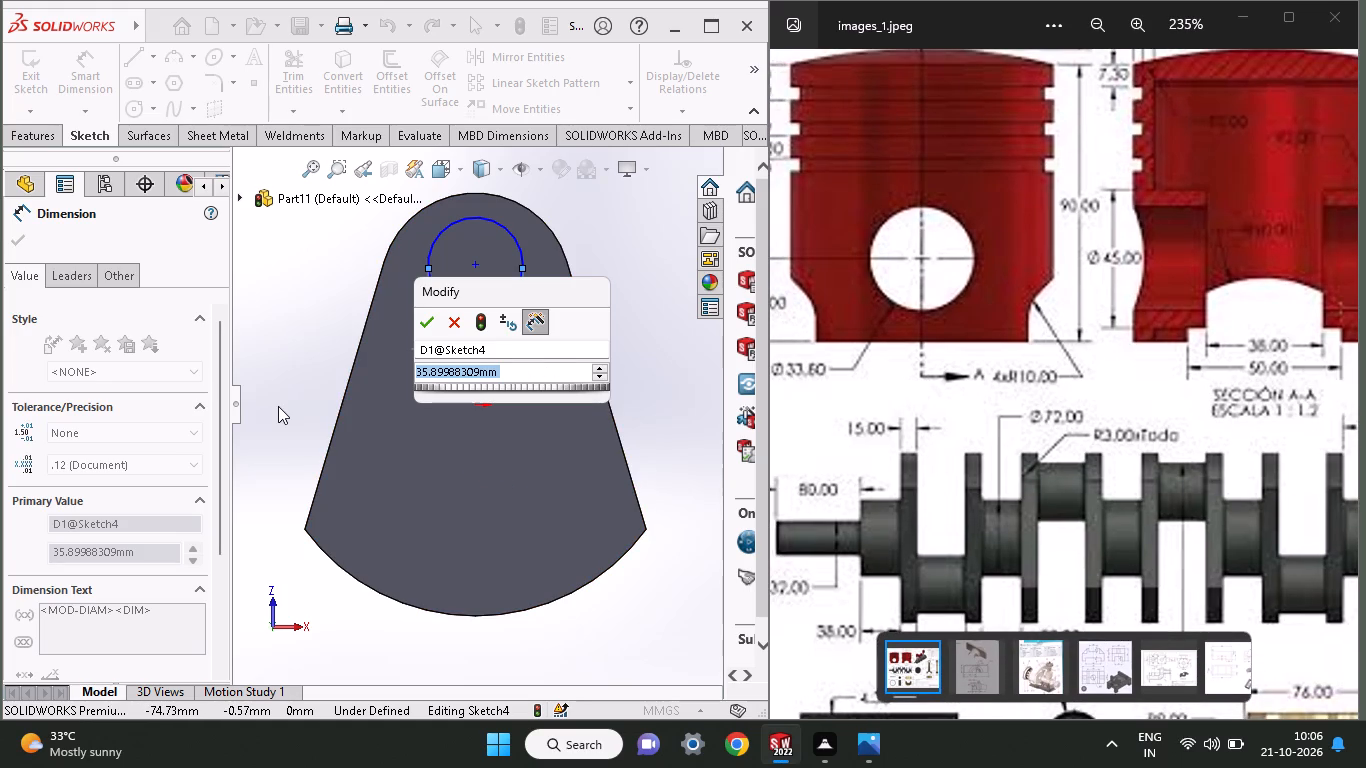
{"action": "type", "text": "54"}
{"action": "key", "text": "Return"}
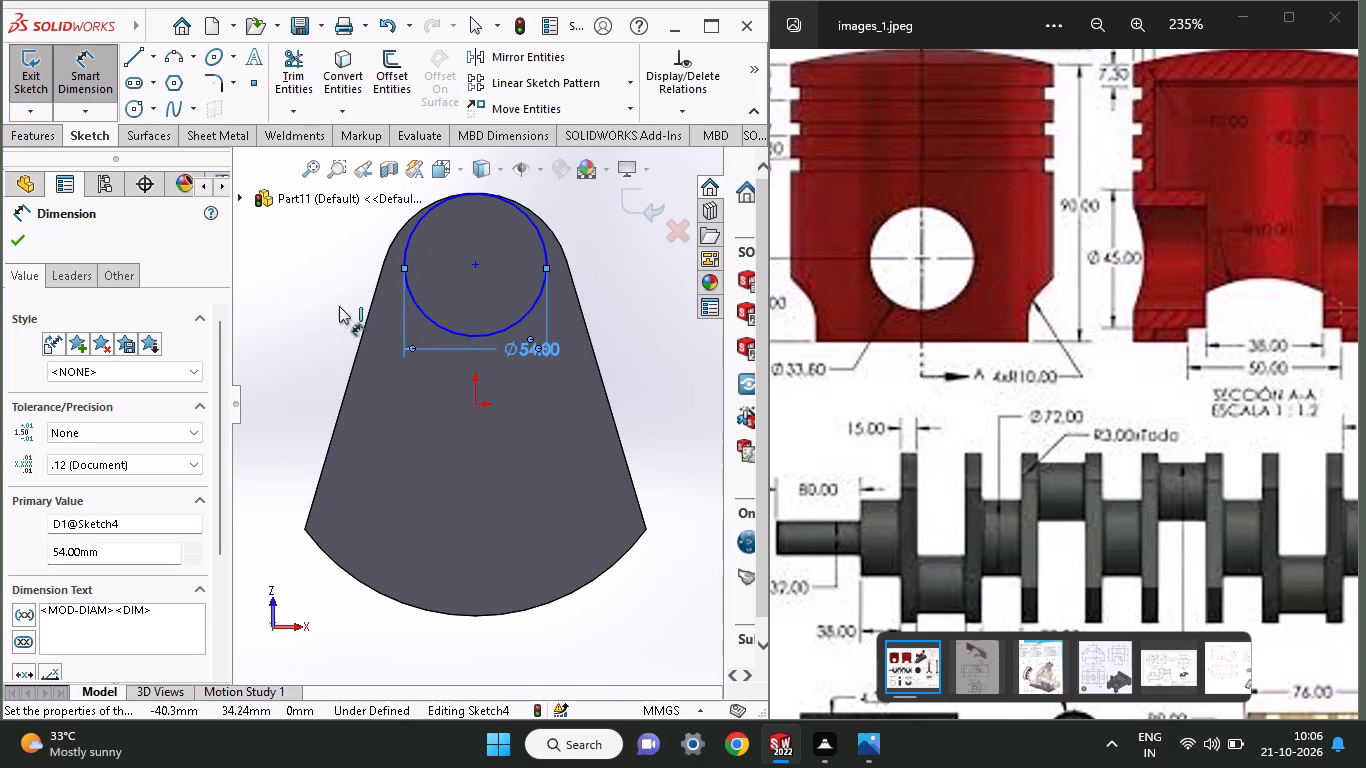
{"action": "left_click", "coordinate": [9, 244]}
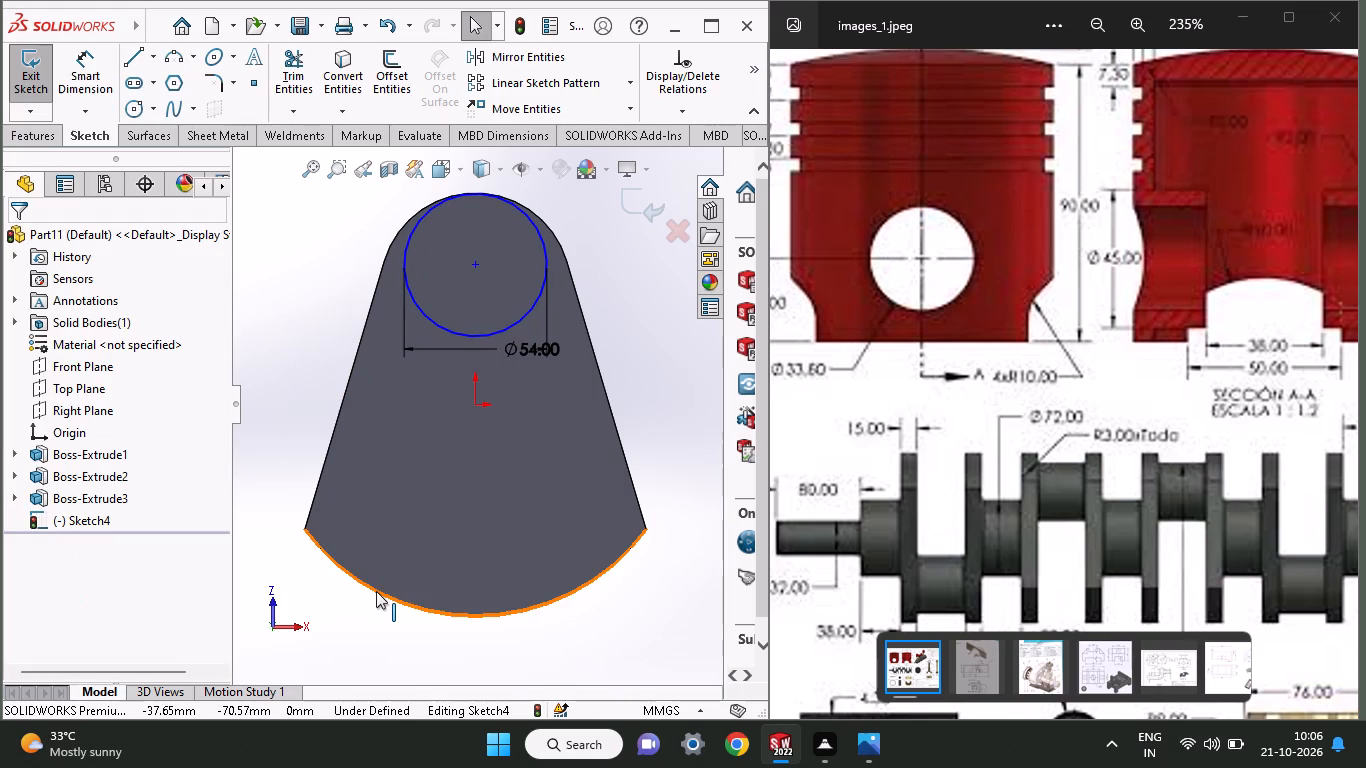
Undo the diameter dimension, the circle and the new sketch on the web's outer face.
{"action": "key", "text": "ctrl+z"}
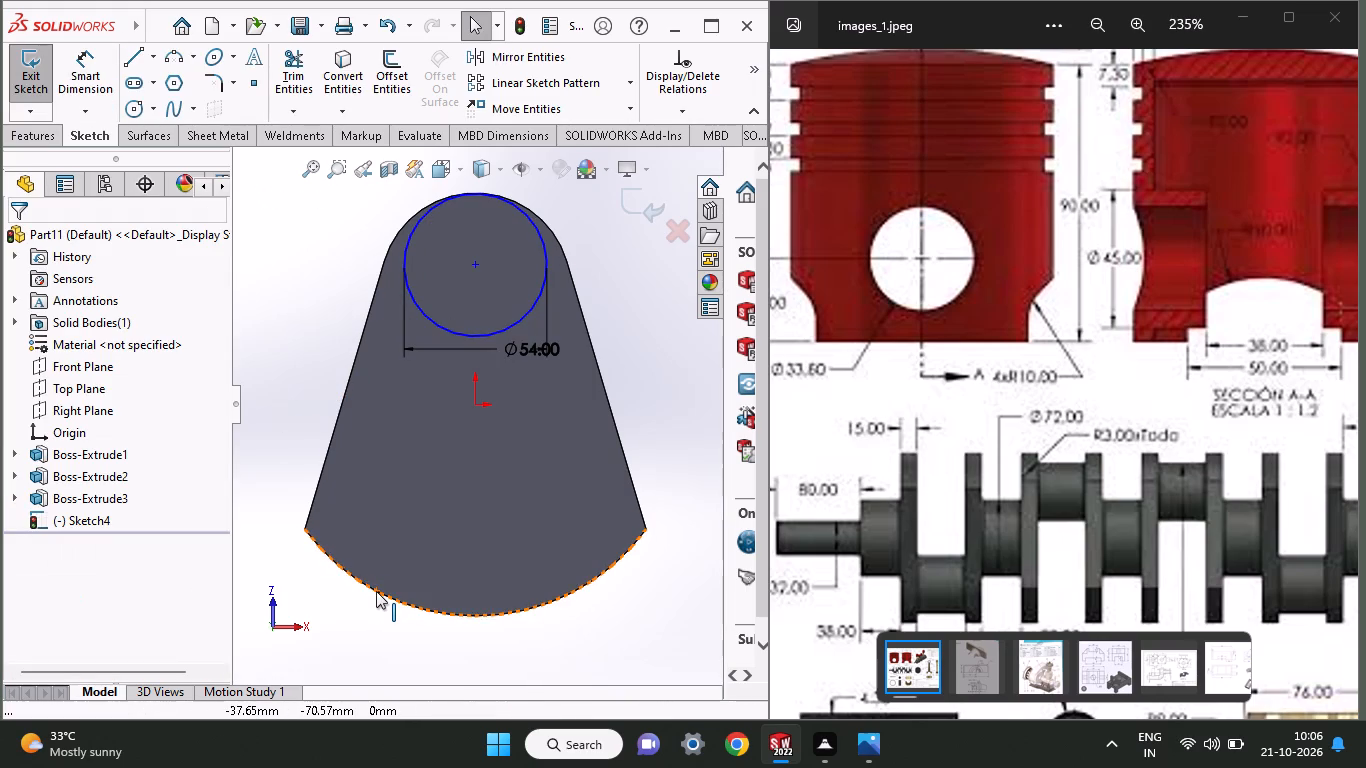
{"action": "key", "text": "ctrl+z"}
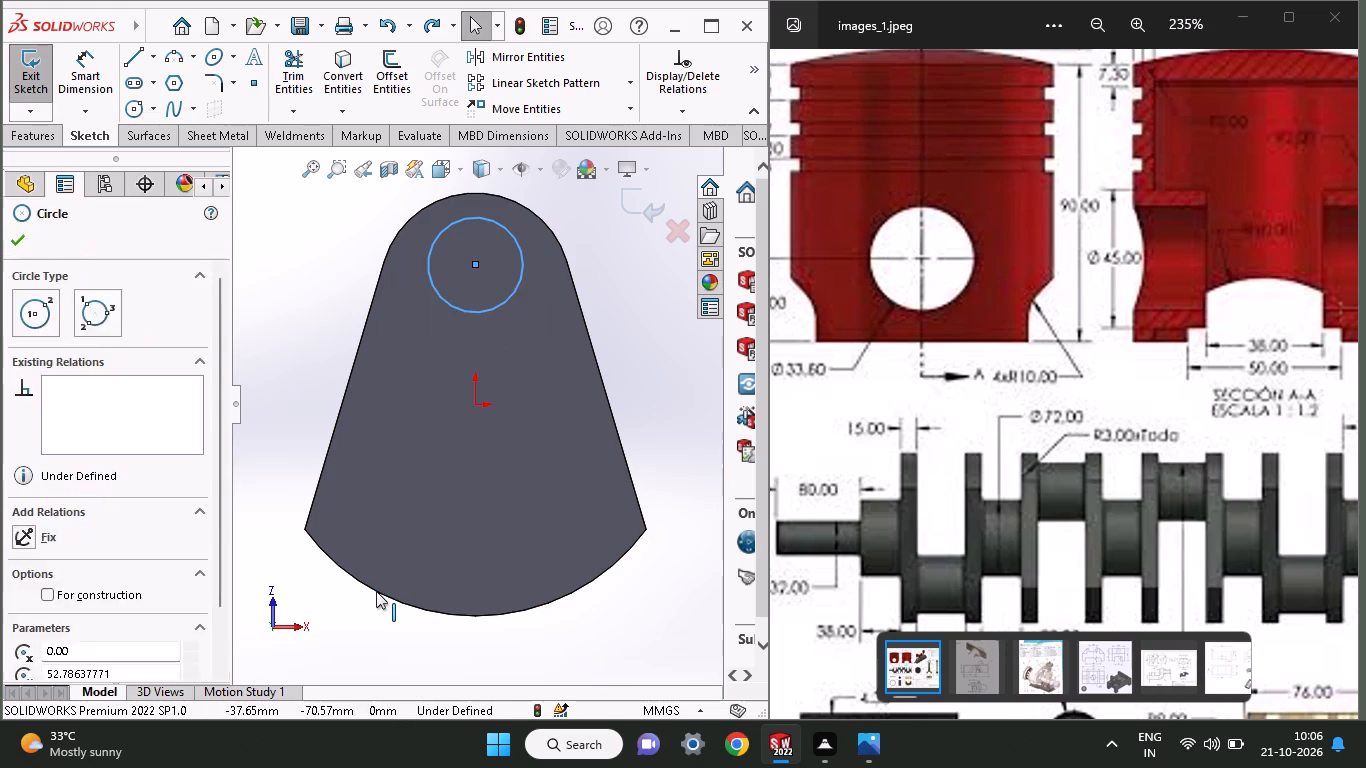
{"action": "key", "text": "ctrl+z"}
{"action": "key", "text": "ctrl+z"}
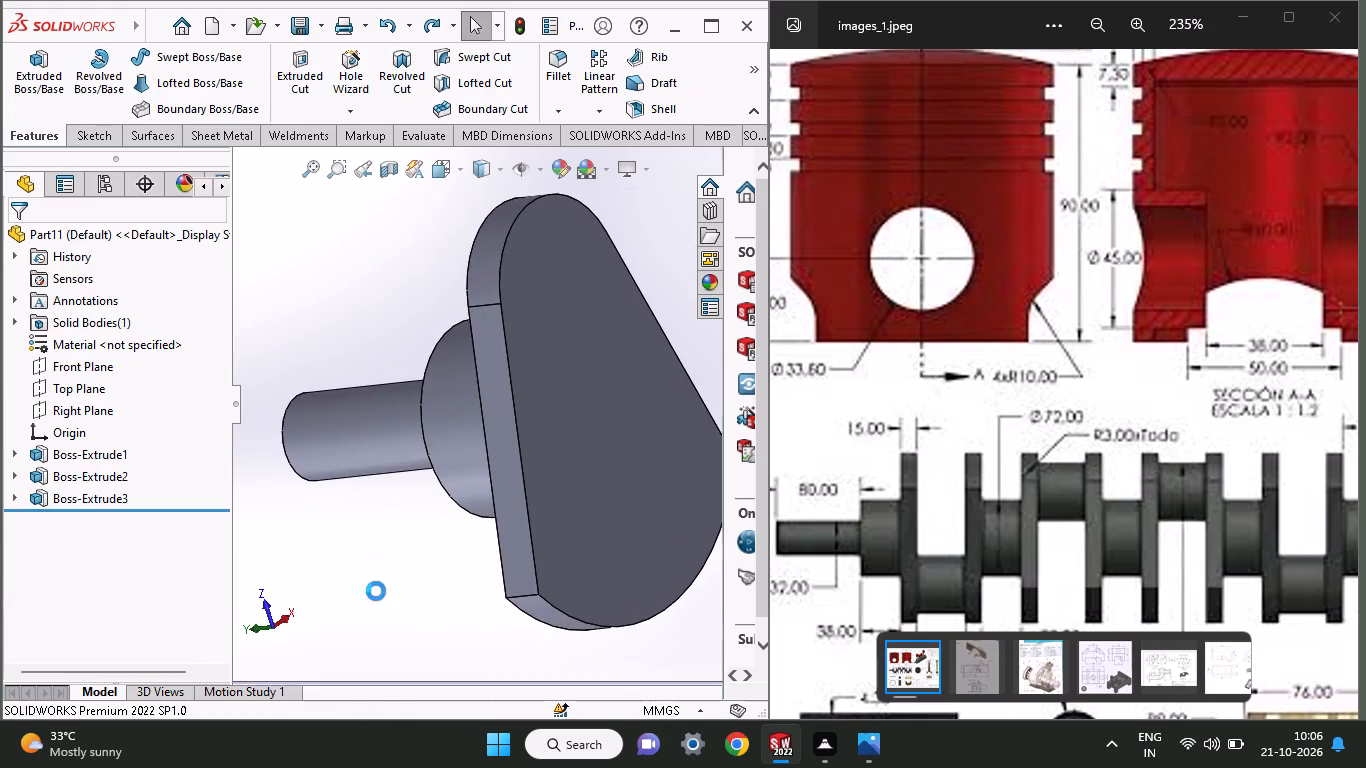
Undo the 15 mm web extrusion to go back to editing the web outline sketch.
{"action": "key", "text": "ctrl+z"}
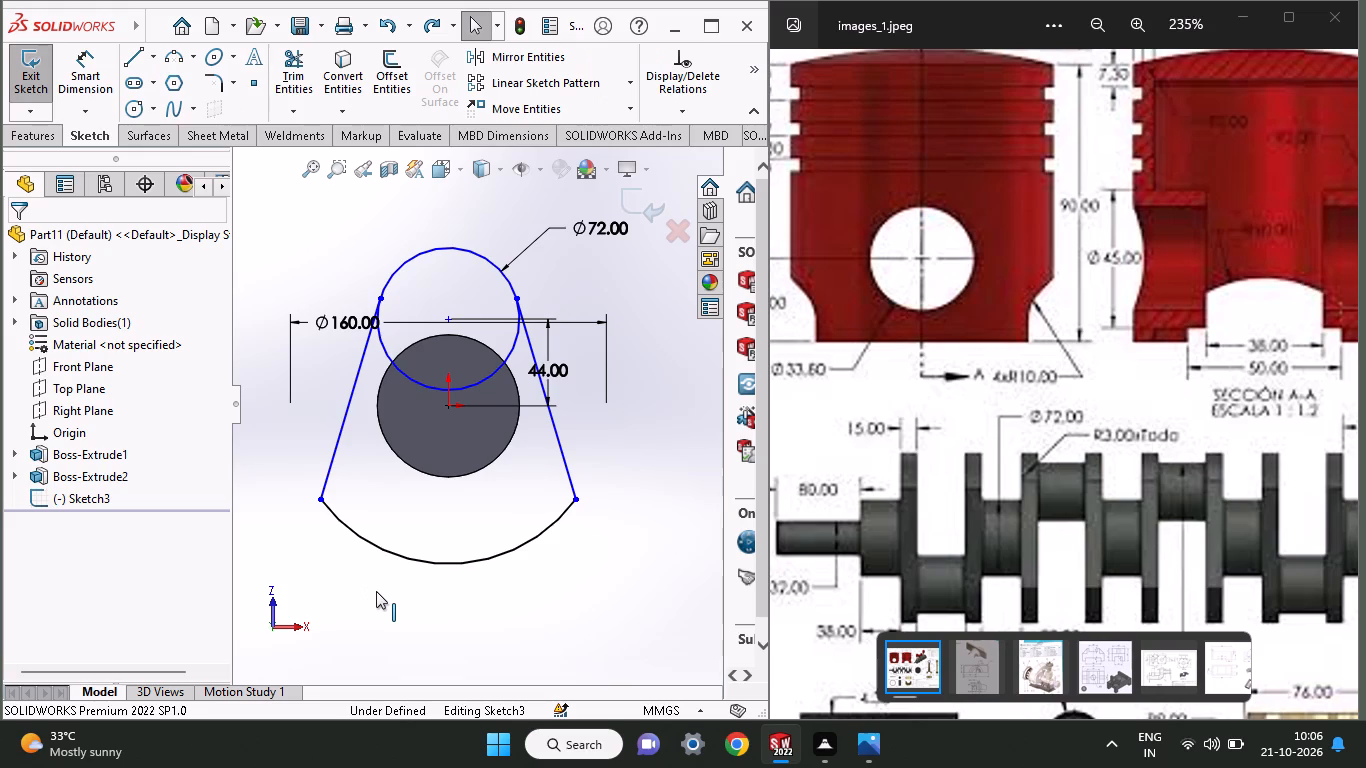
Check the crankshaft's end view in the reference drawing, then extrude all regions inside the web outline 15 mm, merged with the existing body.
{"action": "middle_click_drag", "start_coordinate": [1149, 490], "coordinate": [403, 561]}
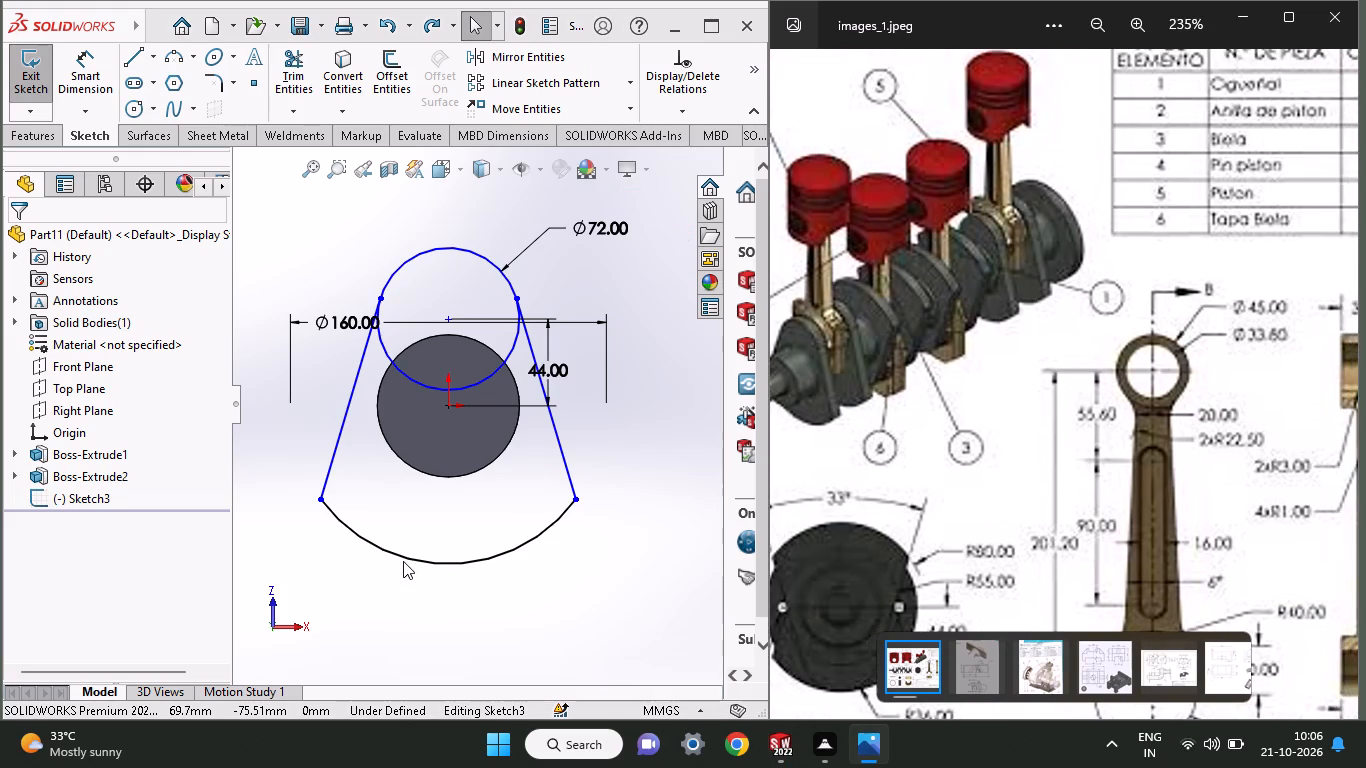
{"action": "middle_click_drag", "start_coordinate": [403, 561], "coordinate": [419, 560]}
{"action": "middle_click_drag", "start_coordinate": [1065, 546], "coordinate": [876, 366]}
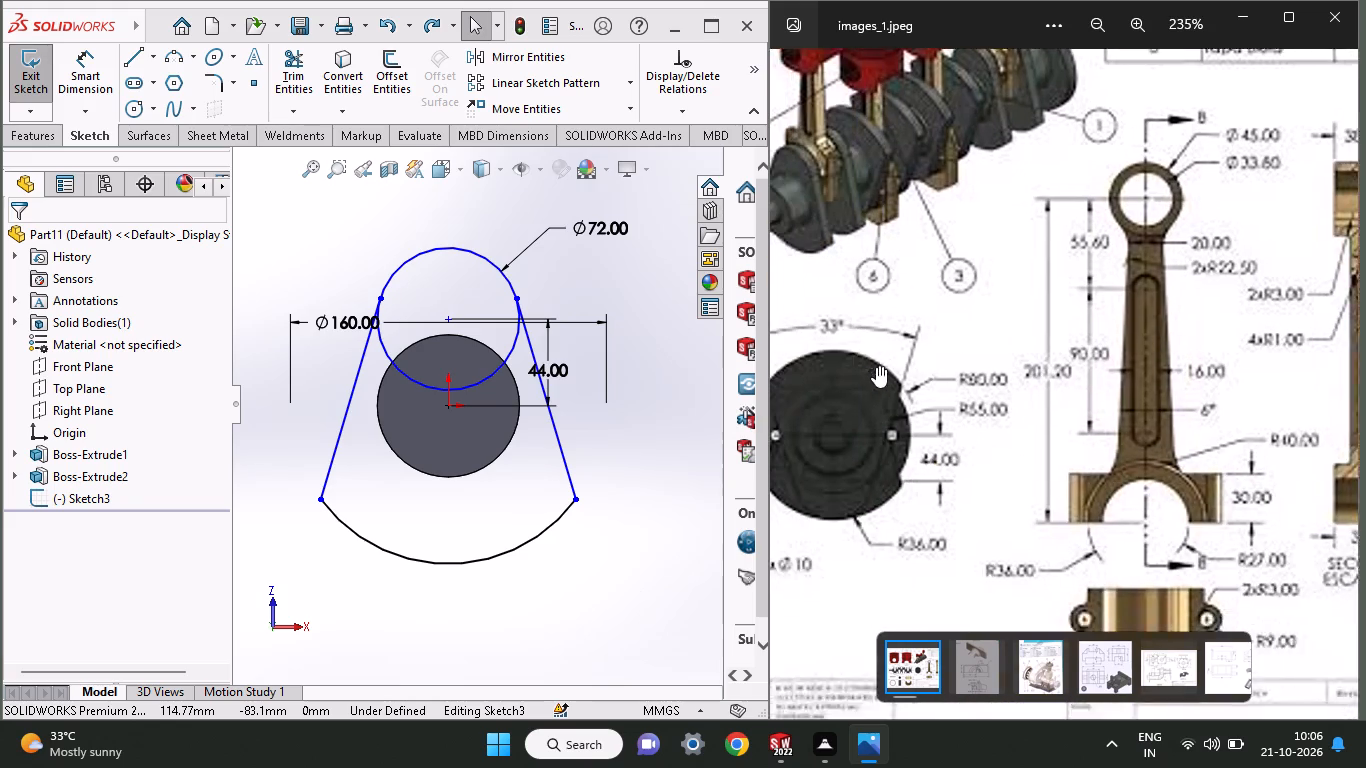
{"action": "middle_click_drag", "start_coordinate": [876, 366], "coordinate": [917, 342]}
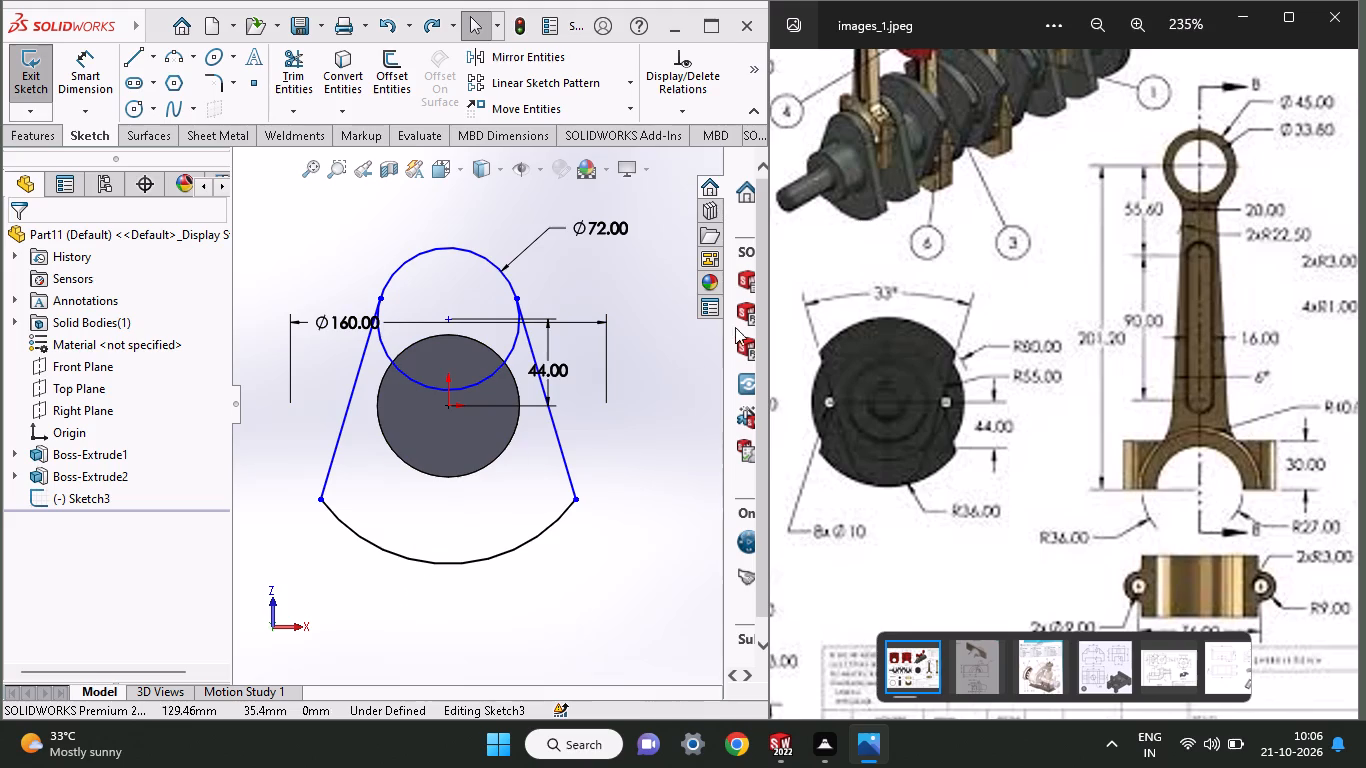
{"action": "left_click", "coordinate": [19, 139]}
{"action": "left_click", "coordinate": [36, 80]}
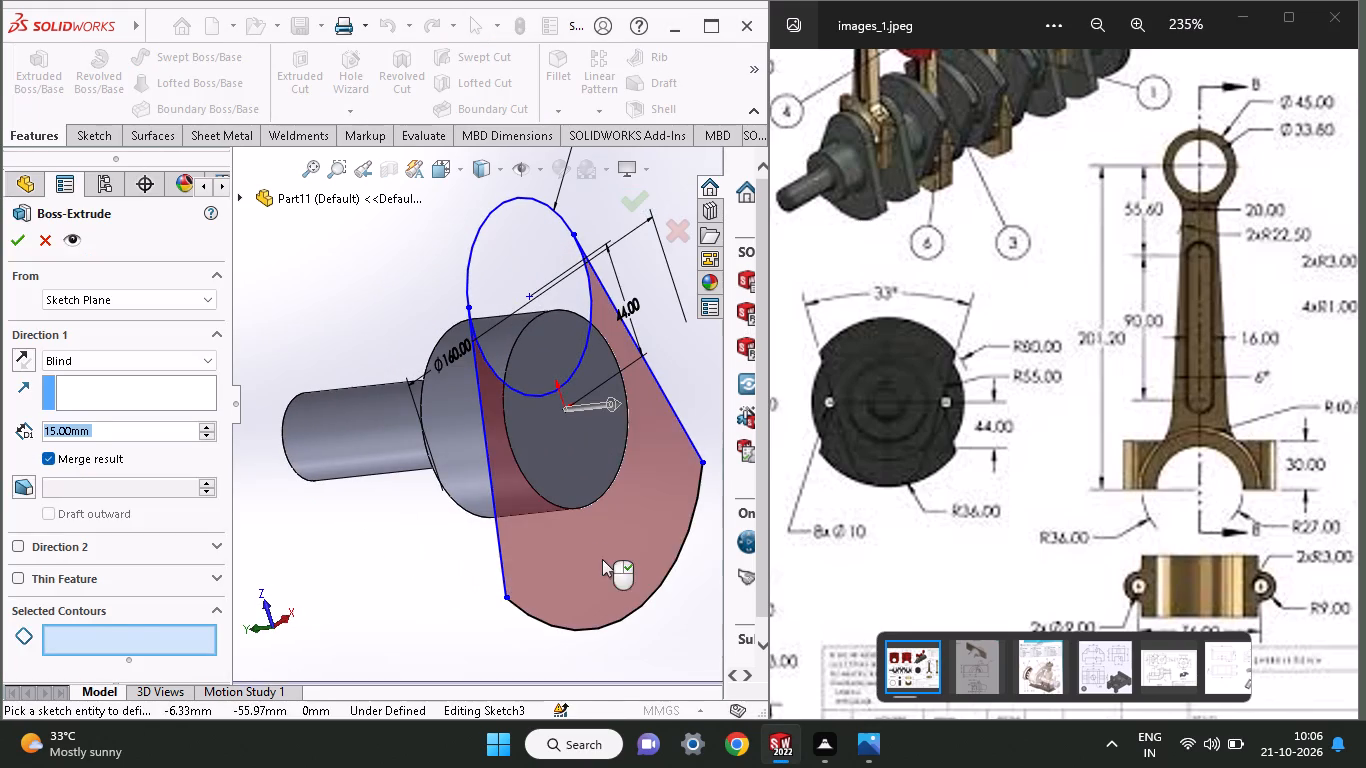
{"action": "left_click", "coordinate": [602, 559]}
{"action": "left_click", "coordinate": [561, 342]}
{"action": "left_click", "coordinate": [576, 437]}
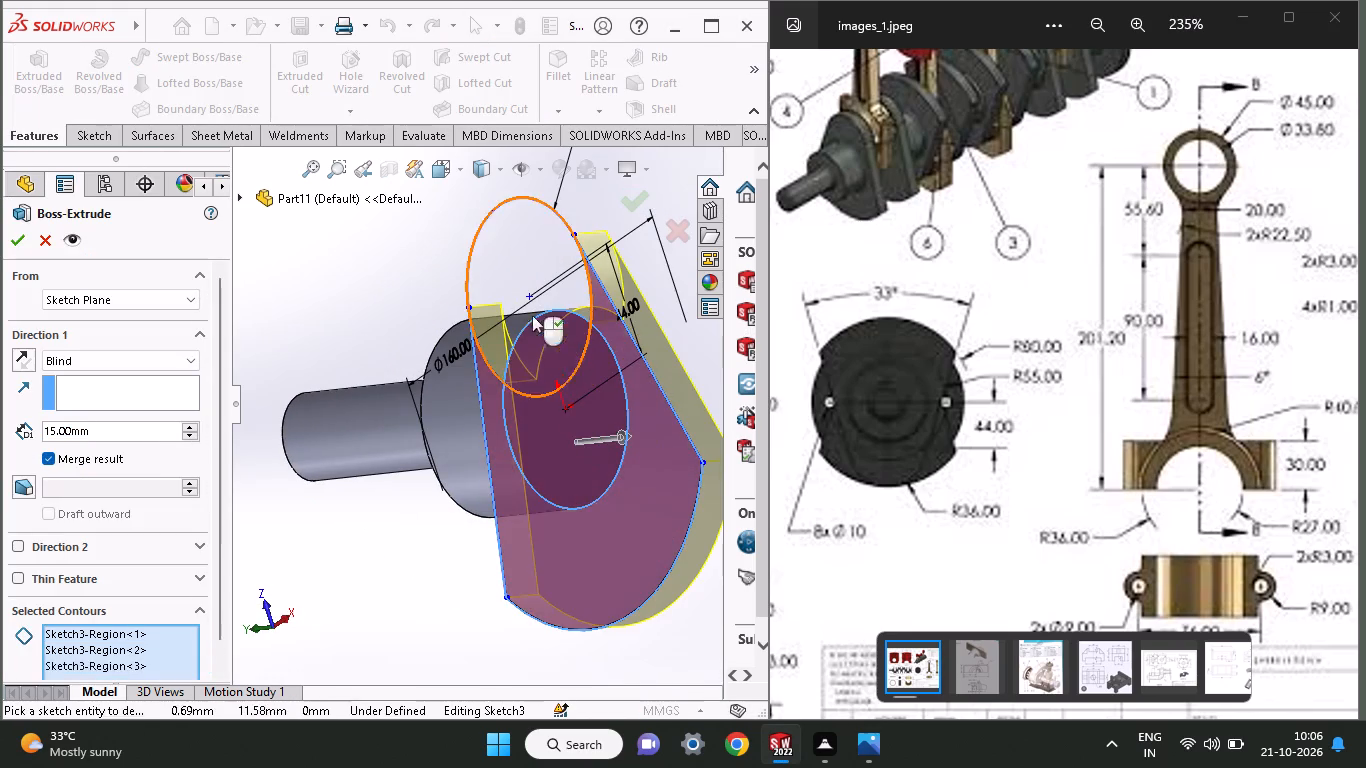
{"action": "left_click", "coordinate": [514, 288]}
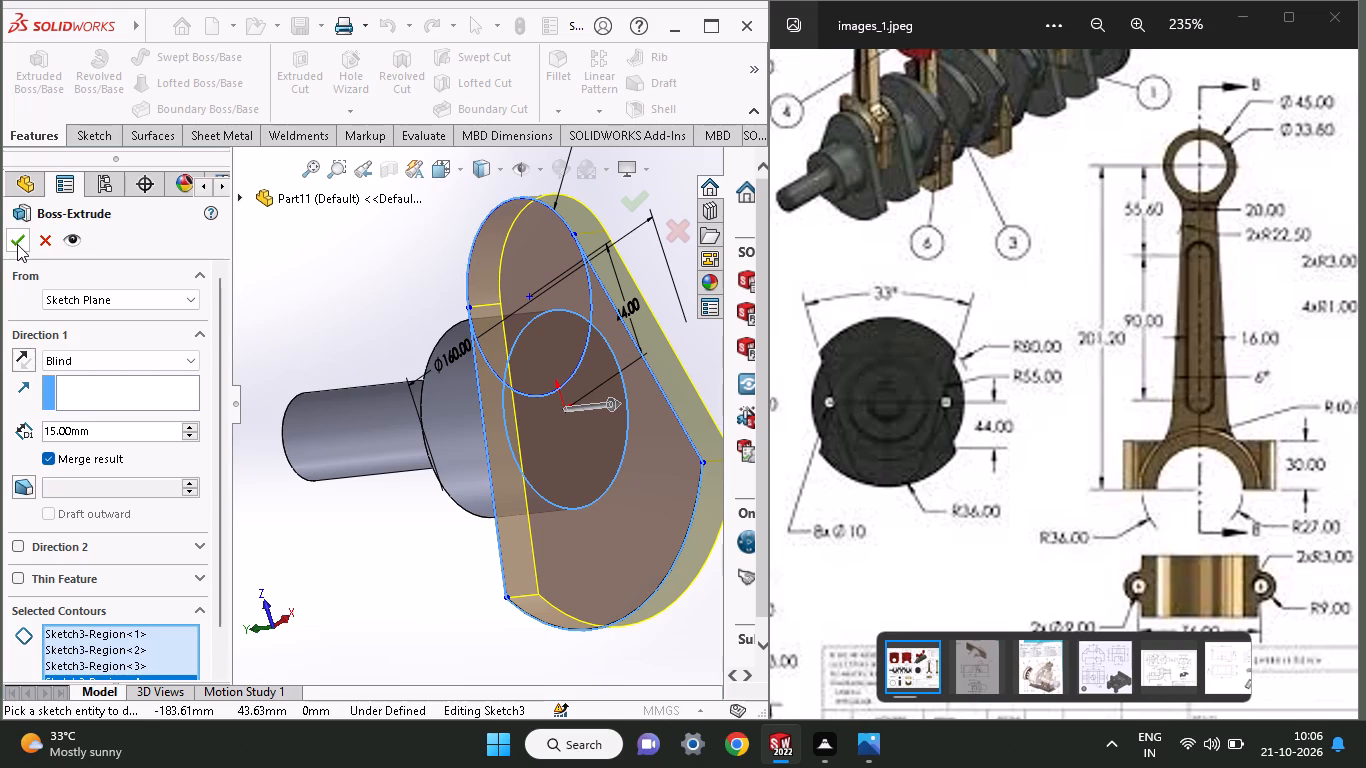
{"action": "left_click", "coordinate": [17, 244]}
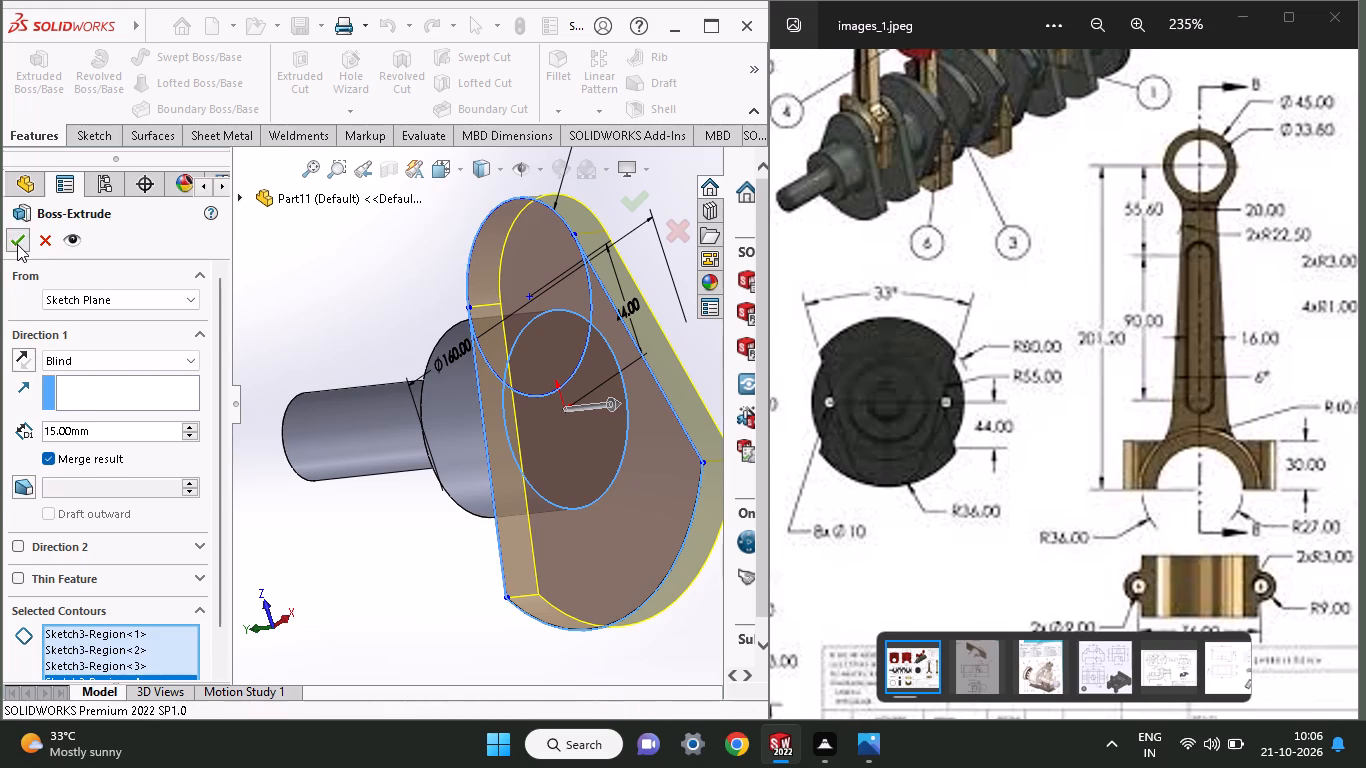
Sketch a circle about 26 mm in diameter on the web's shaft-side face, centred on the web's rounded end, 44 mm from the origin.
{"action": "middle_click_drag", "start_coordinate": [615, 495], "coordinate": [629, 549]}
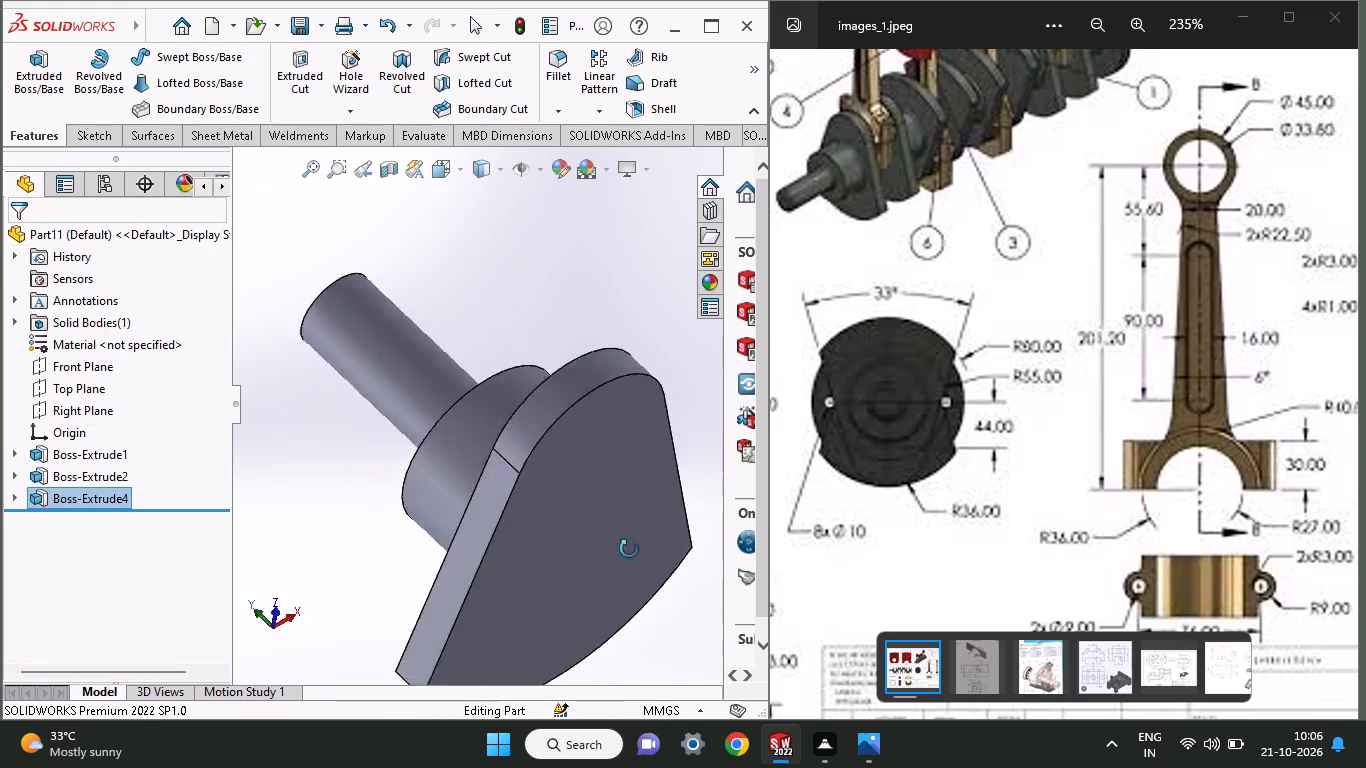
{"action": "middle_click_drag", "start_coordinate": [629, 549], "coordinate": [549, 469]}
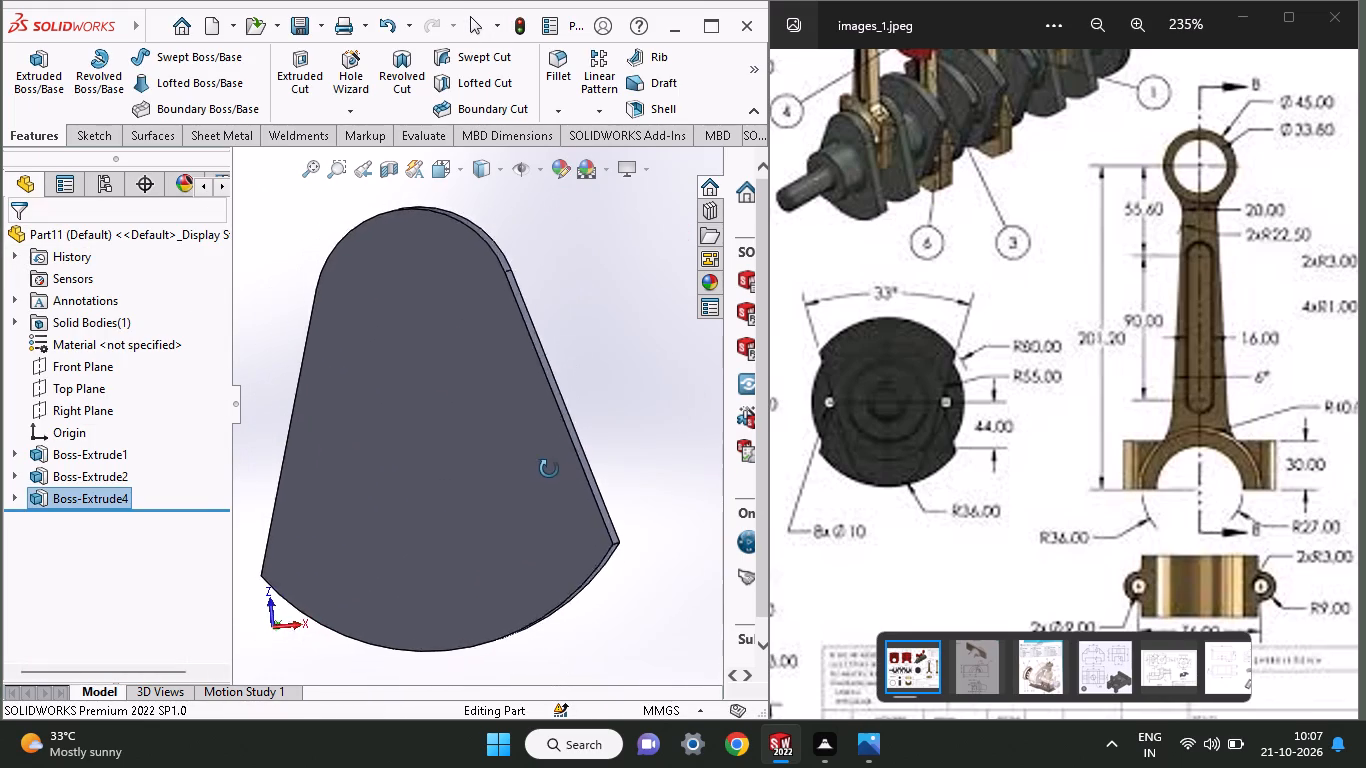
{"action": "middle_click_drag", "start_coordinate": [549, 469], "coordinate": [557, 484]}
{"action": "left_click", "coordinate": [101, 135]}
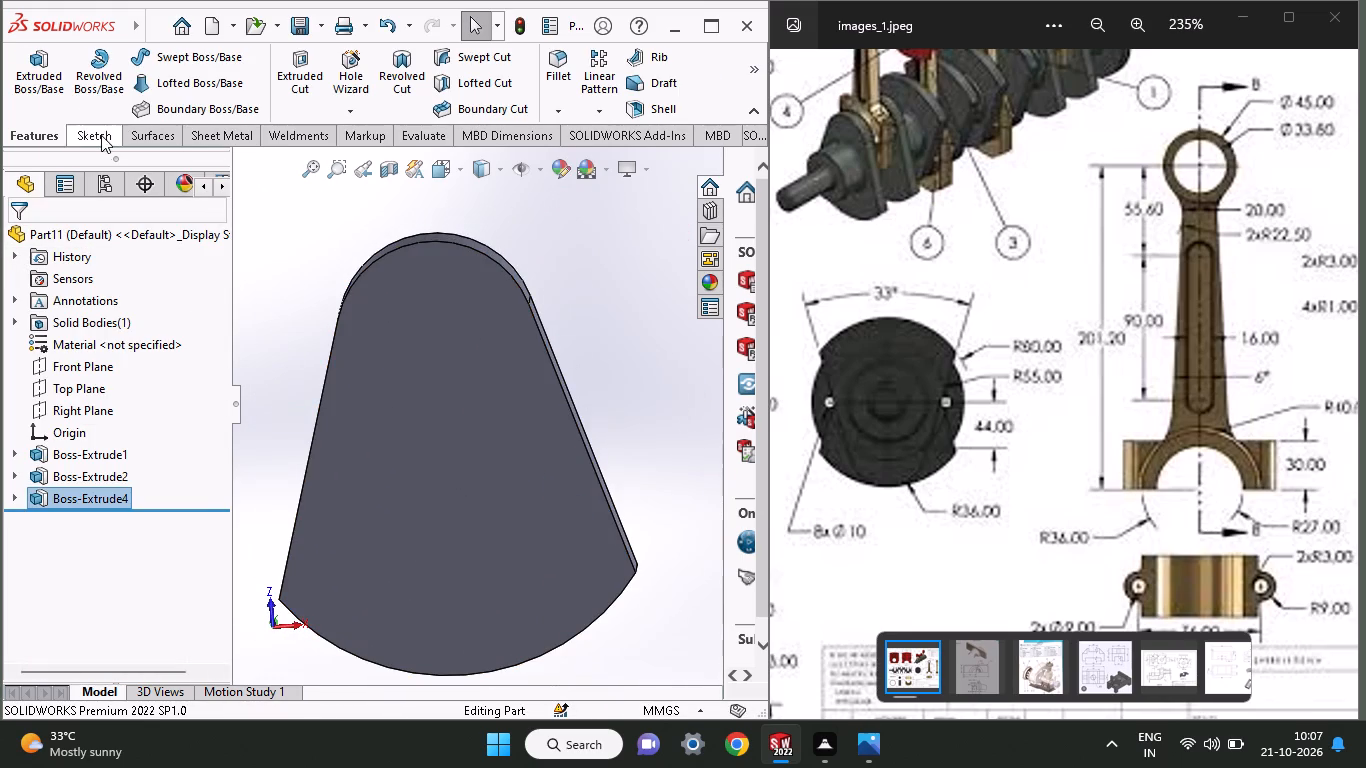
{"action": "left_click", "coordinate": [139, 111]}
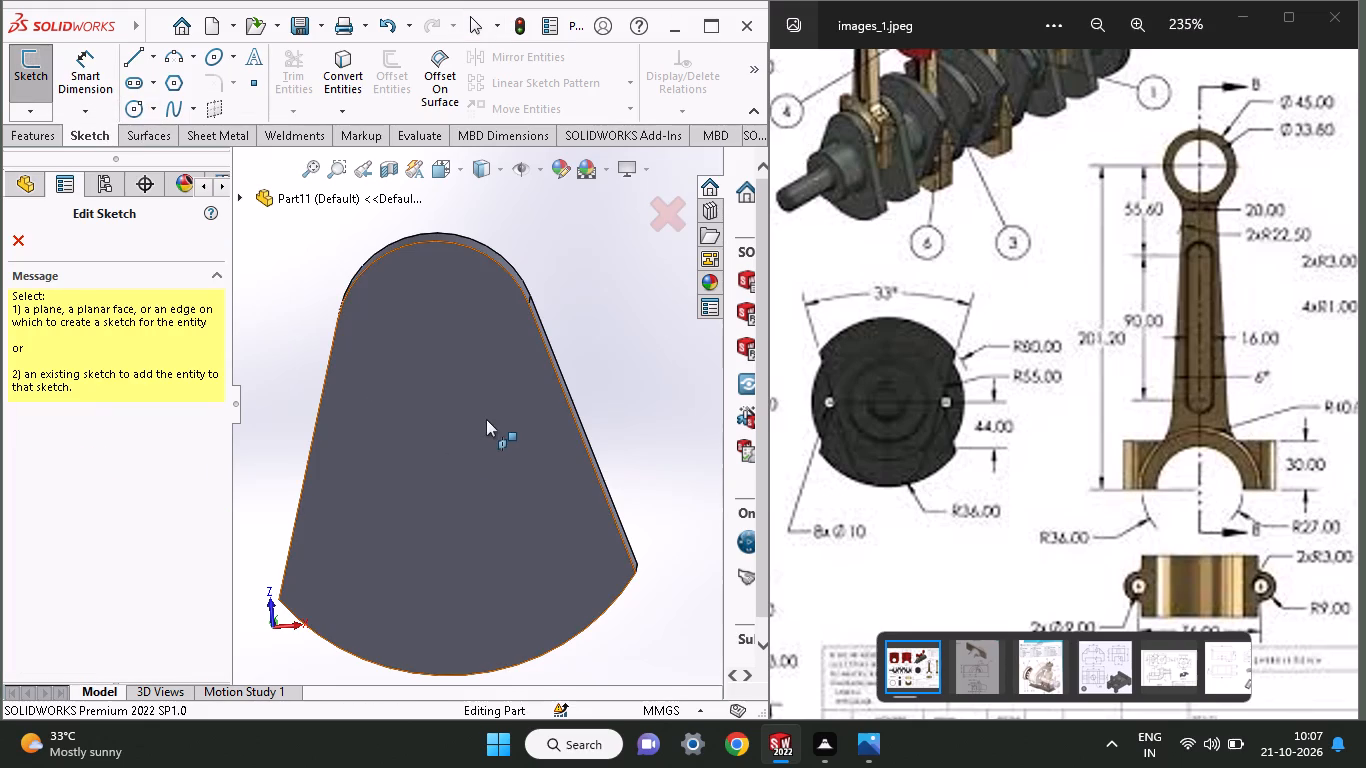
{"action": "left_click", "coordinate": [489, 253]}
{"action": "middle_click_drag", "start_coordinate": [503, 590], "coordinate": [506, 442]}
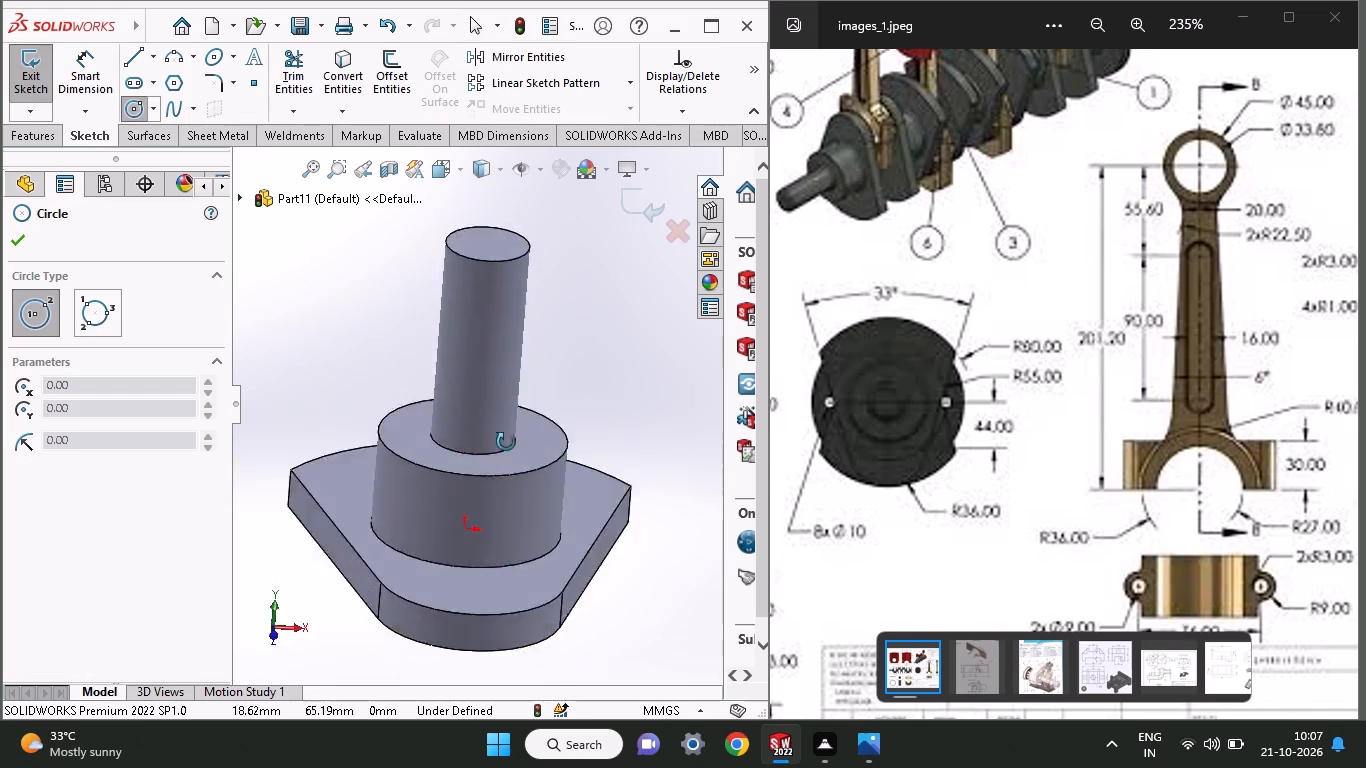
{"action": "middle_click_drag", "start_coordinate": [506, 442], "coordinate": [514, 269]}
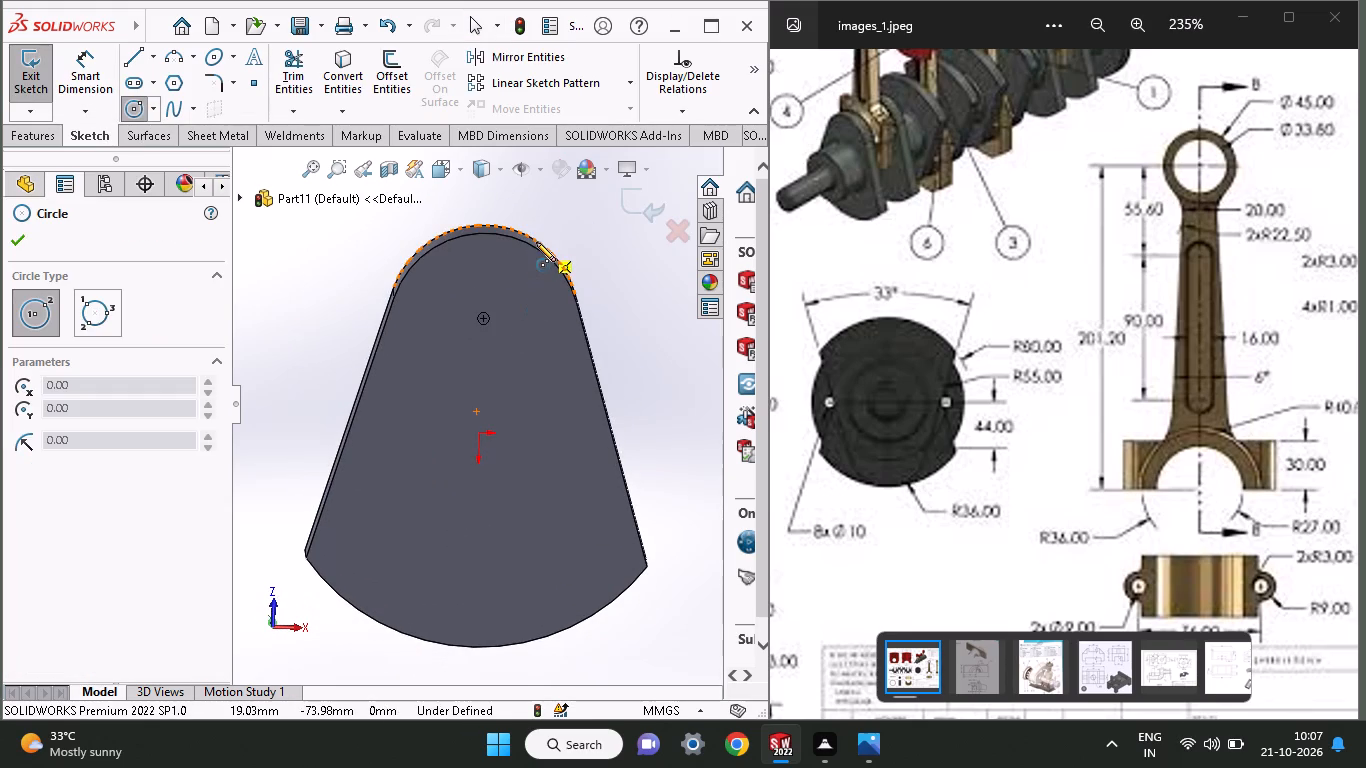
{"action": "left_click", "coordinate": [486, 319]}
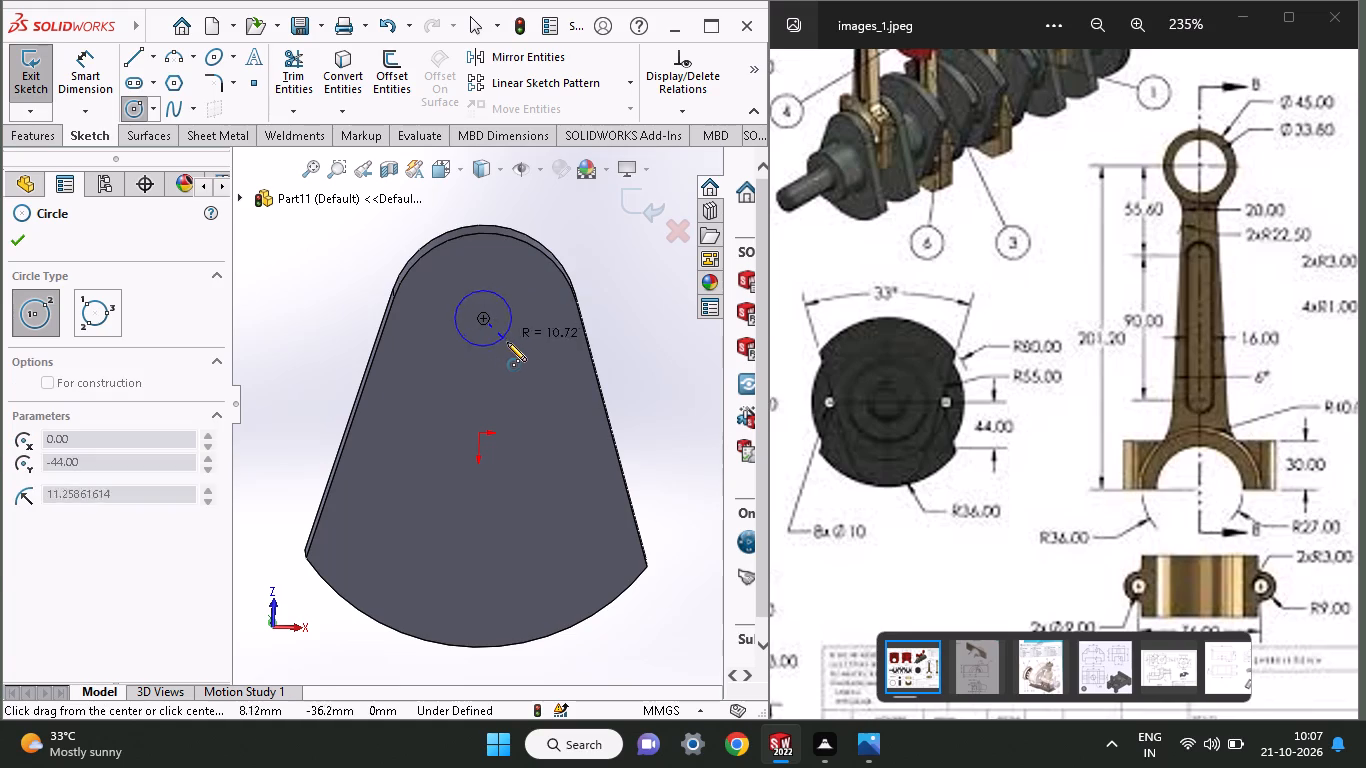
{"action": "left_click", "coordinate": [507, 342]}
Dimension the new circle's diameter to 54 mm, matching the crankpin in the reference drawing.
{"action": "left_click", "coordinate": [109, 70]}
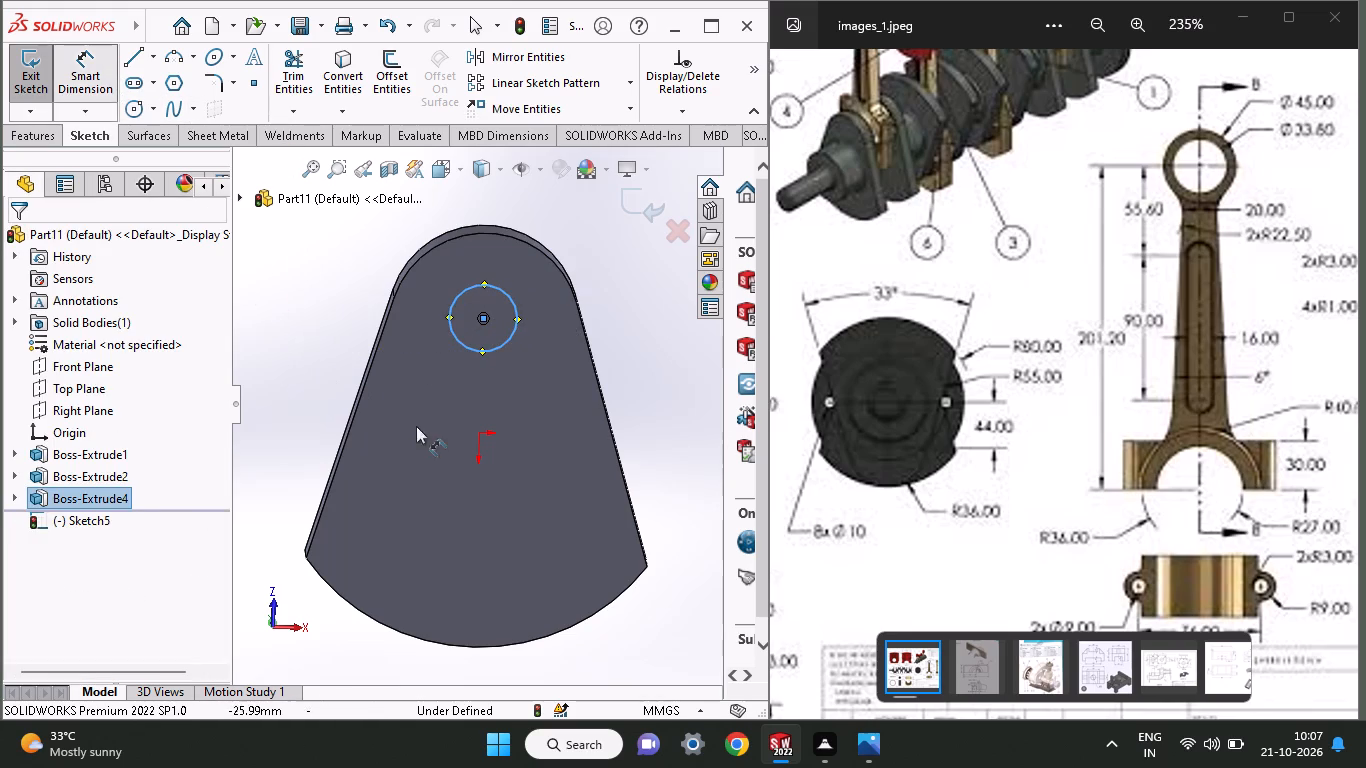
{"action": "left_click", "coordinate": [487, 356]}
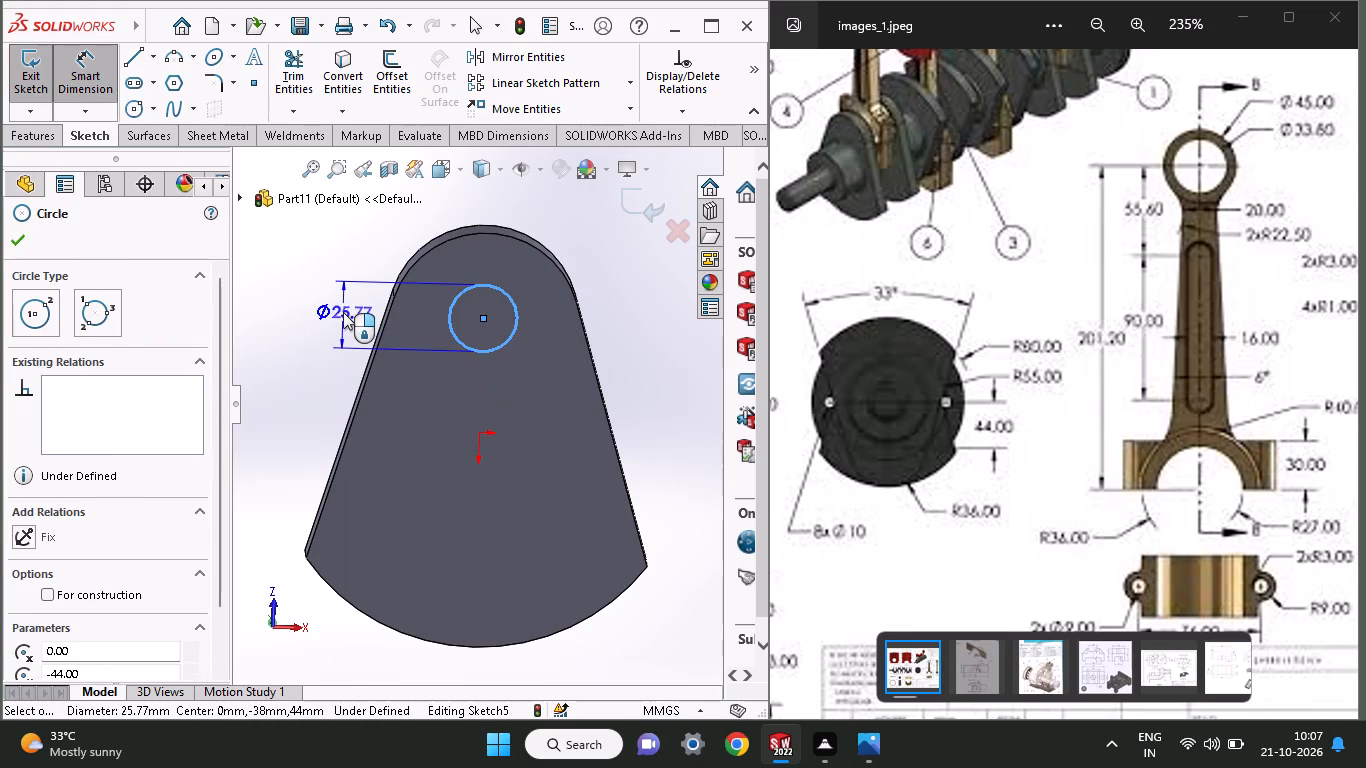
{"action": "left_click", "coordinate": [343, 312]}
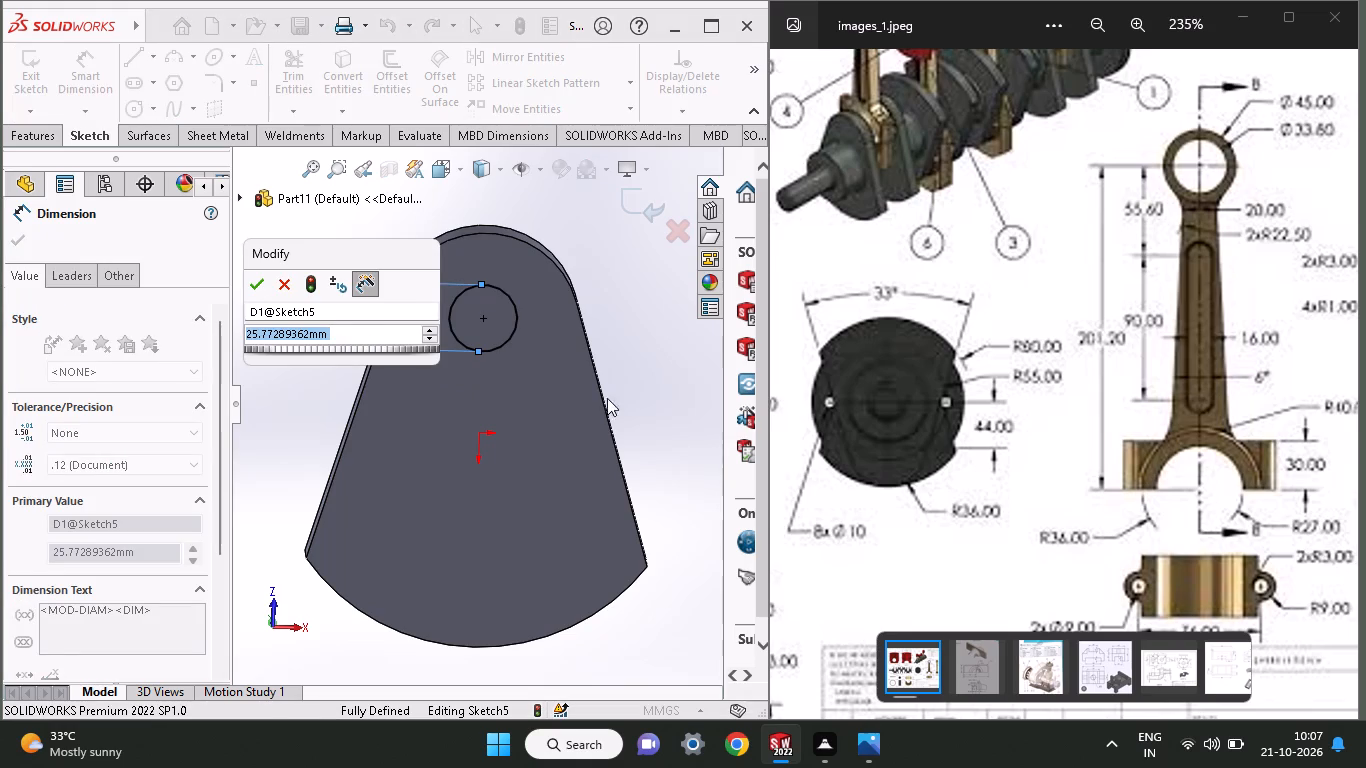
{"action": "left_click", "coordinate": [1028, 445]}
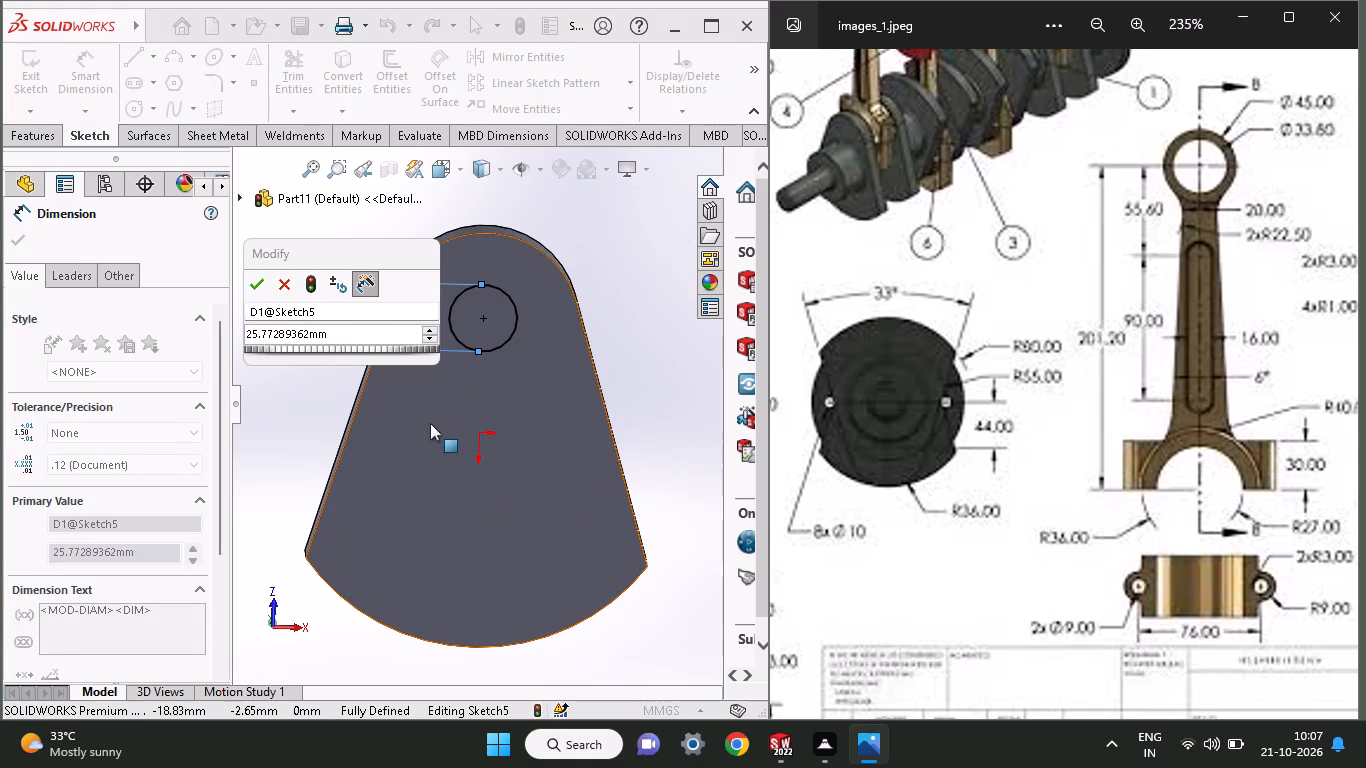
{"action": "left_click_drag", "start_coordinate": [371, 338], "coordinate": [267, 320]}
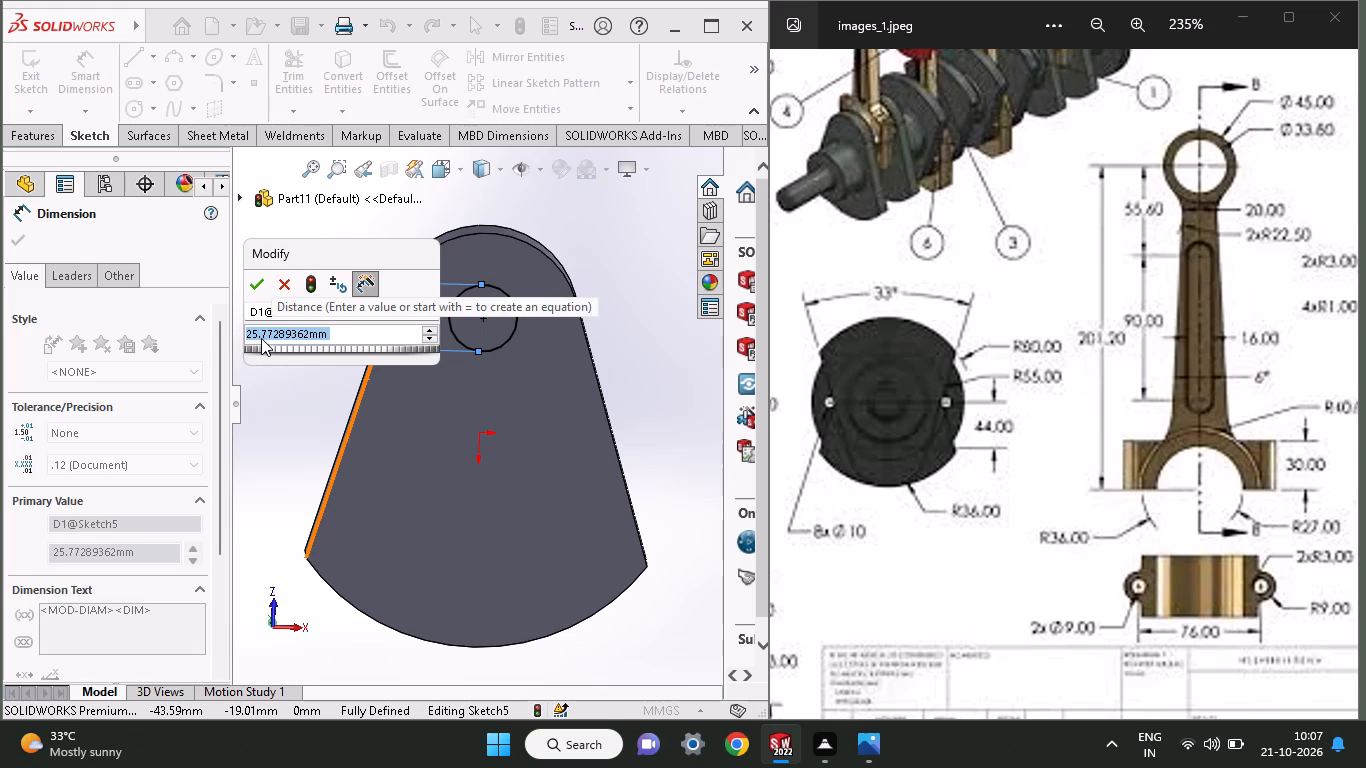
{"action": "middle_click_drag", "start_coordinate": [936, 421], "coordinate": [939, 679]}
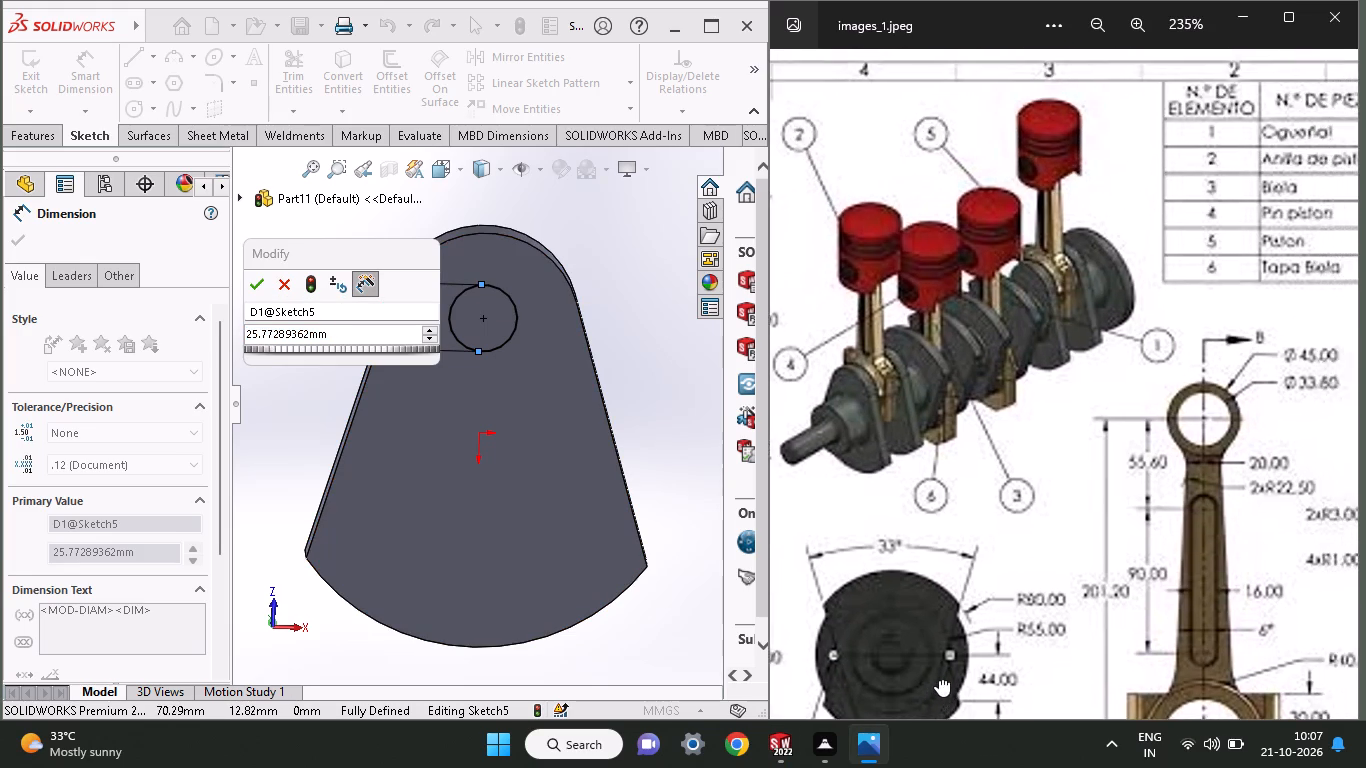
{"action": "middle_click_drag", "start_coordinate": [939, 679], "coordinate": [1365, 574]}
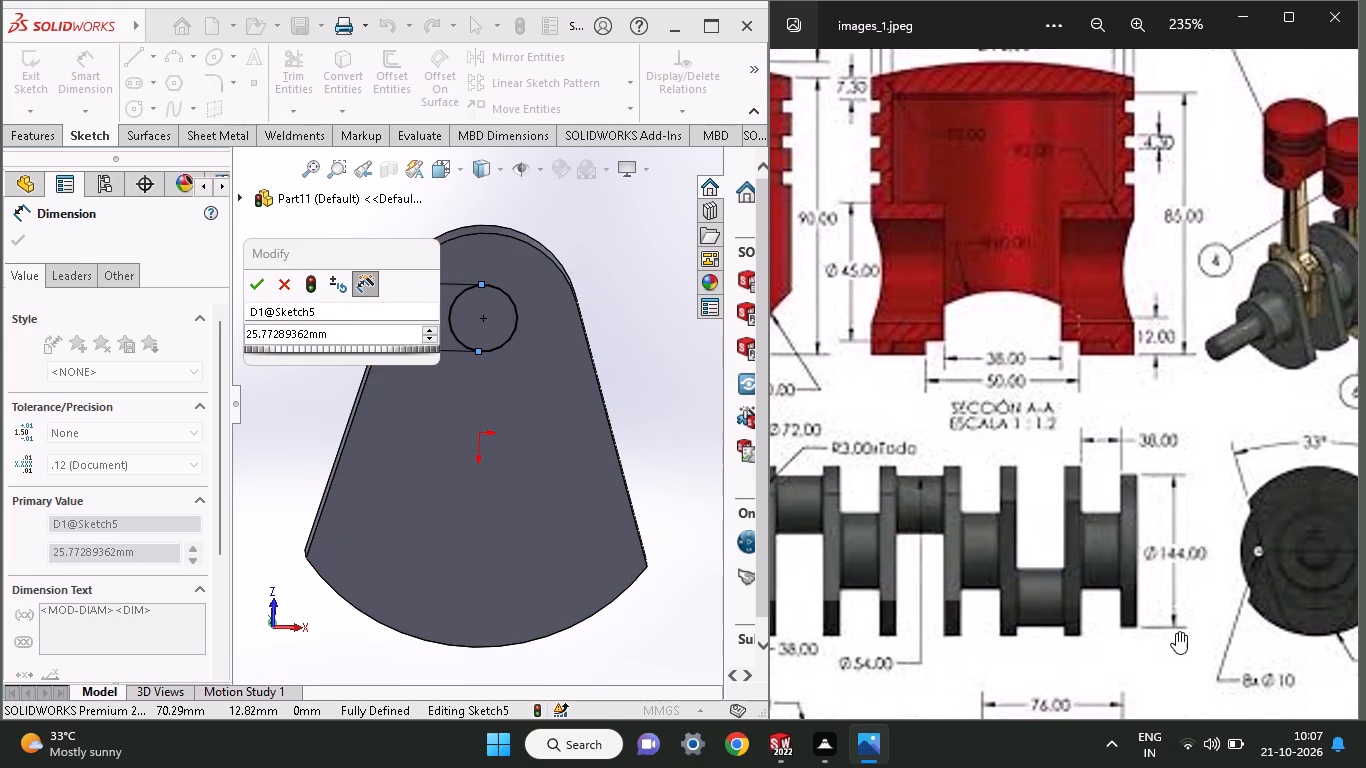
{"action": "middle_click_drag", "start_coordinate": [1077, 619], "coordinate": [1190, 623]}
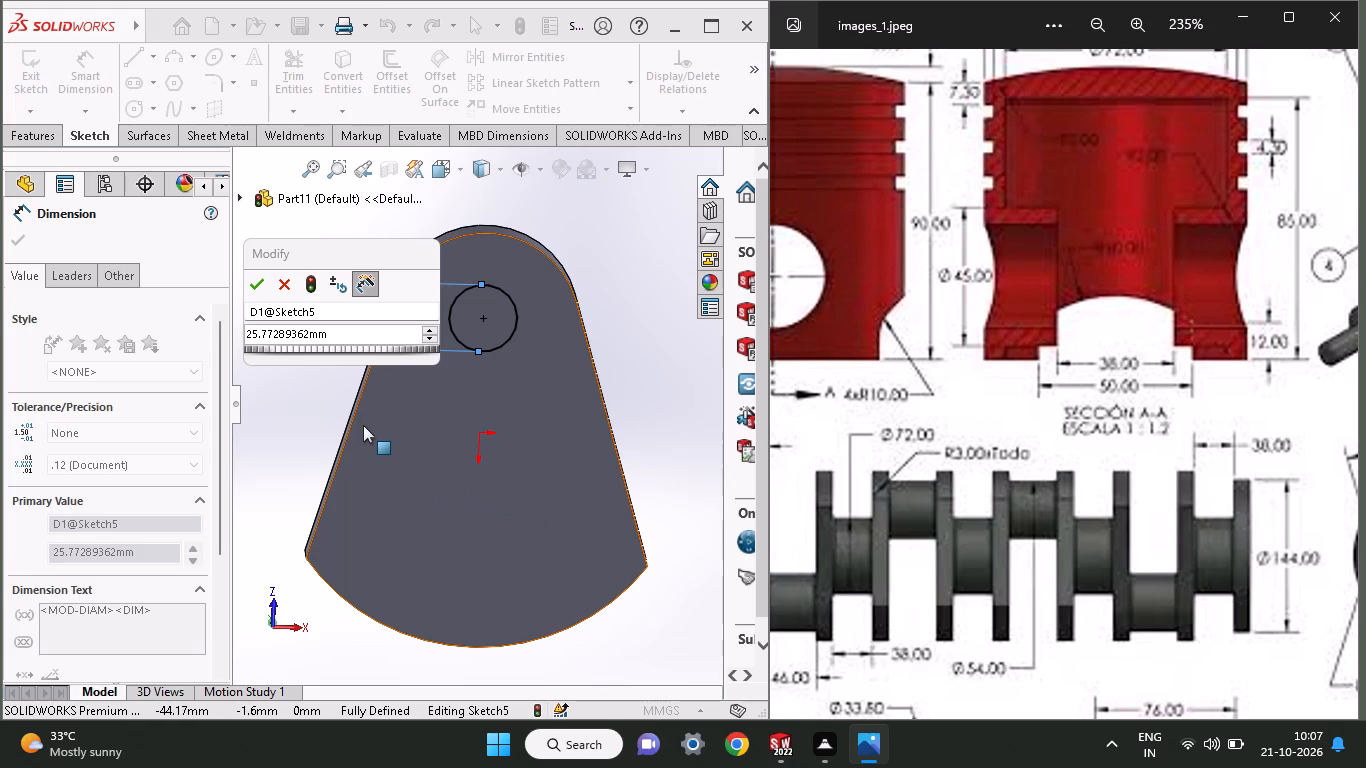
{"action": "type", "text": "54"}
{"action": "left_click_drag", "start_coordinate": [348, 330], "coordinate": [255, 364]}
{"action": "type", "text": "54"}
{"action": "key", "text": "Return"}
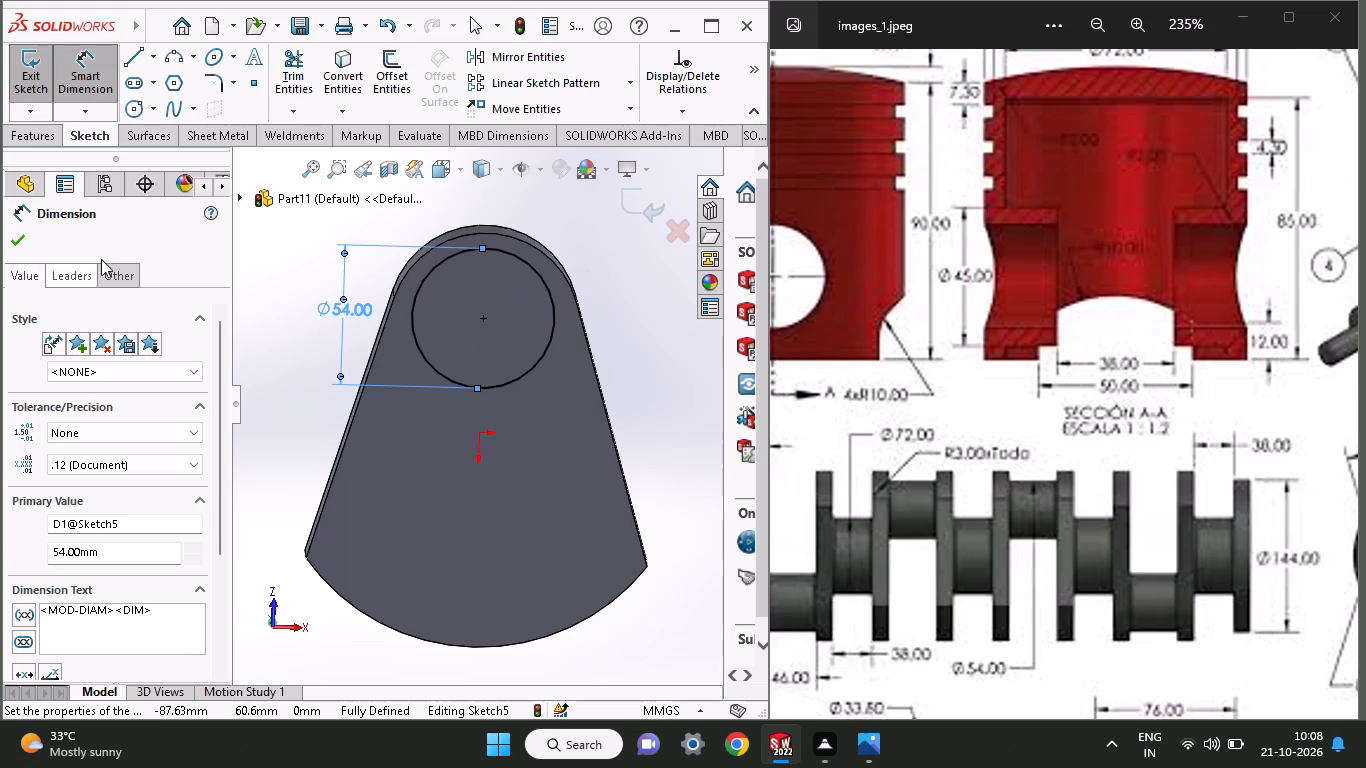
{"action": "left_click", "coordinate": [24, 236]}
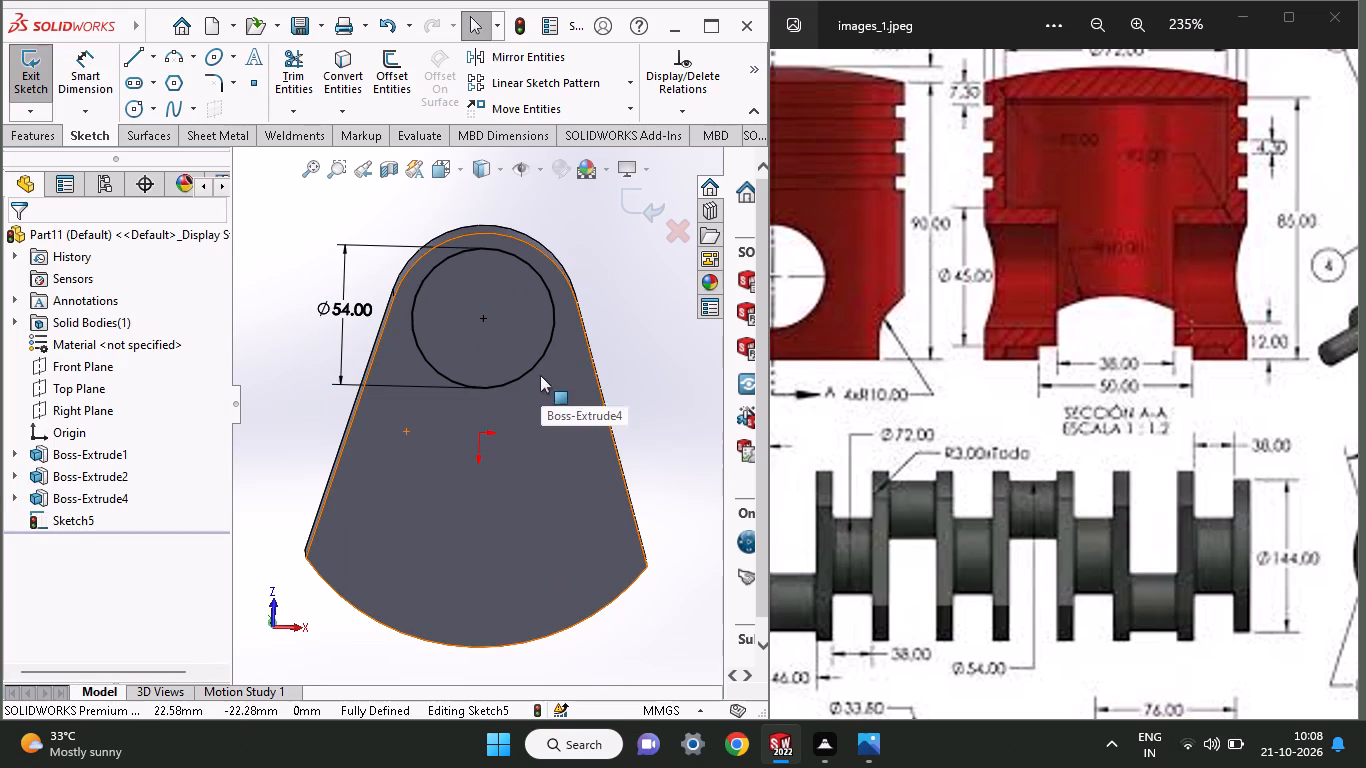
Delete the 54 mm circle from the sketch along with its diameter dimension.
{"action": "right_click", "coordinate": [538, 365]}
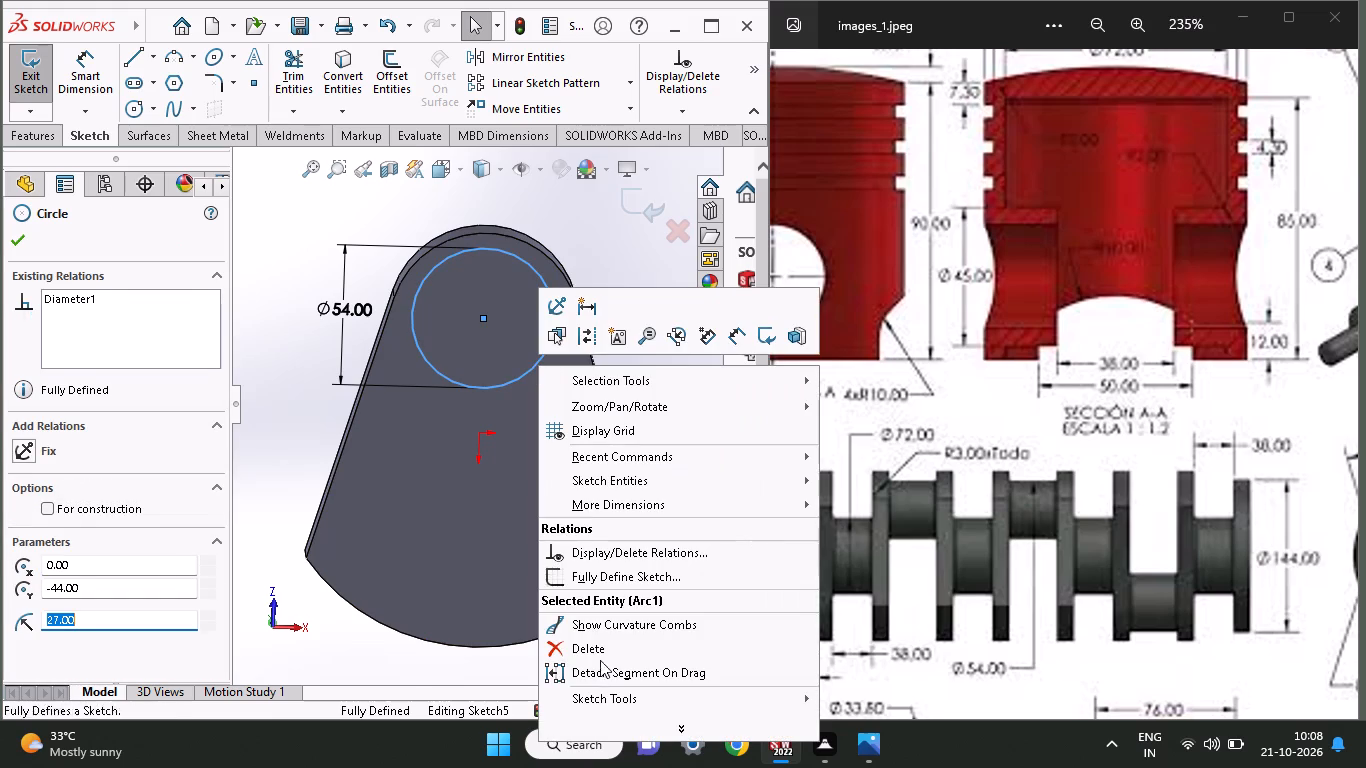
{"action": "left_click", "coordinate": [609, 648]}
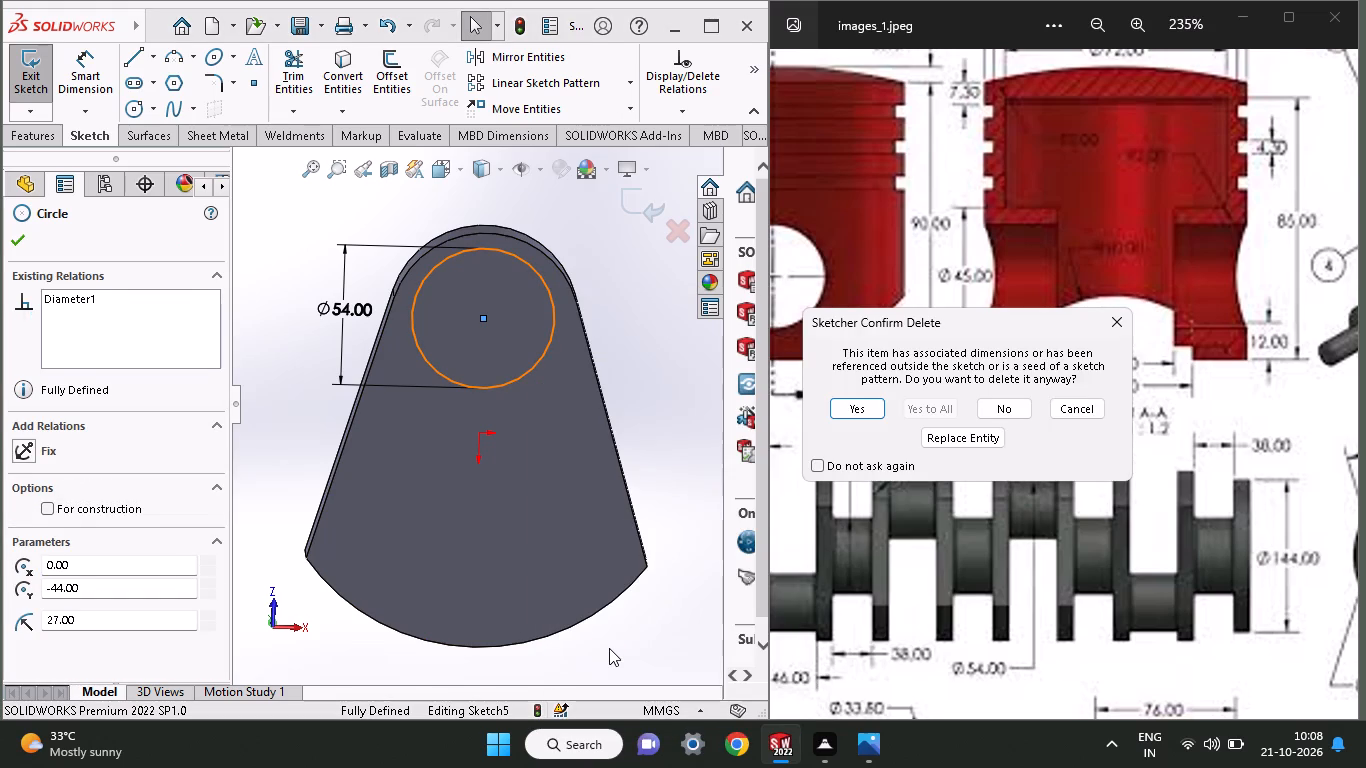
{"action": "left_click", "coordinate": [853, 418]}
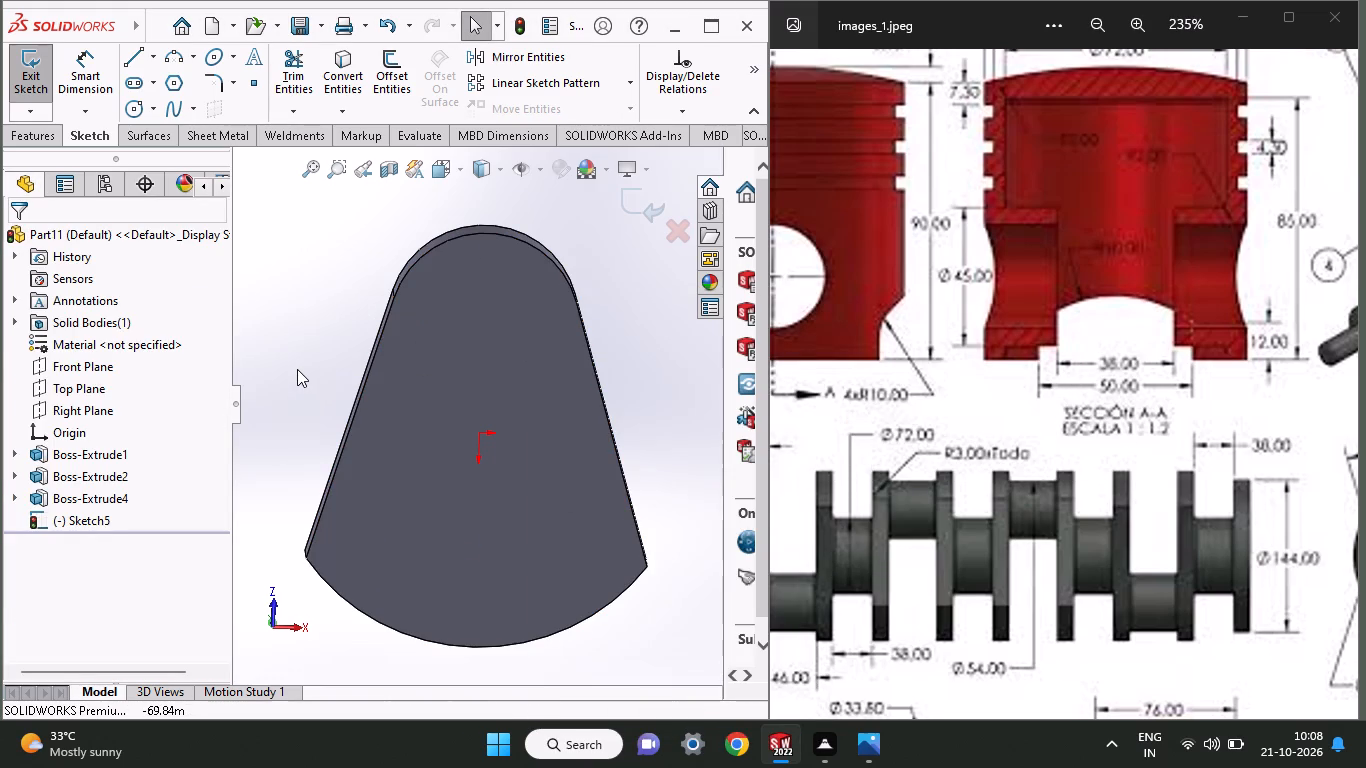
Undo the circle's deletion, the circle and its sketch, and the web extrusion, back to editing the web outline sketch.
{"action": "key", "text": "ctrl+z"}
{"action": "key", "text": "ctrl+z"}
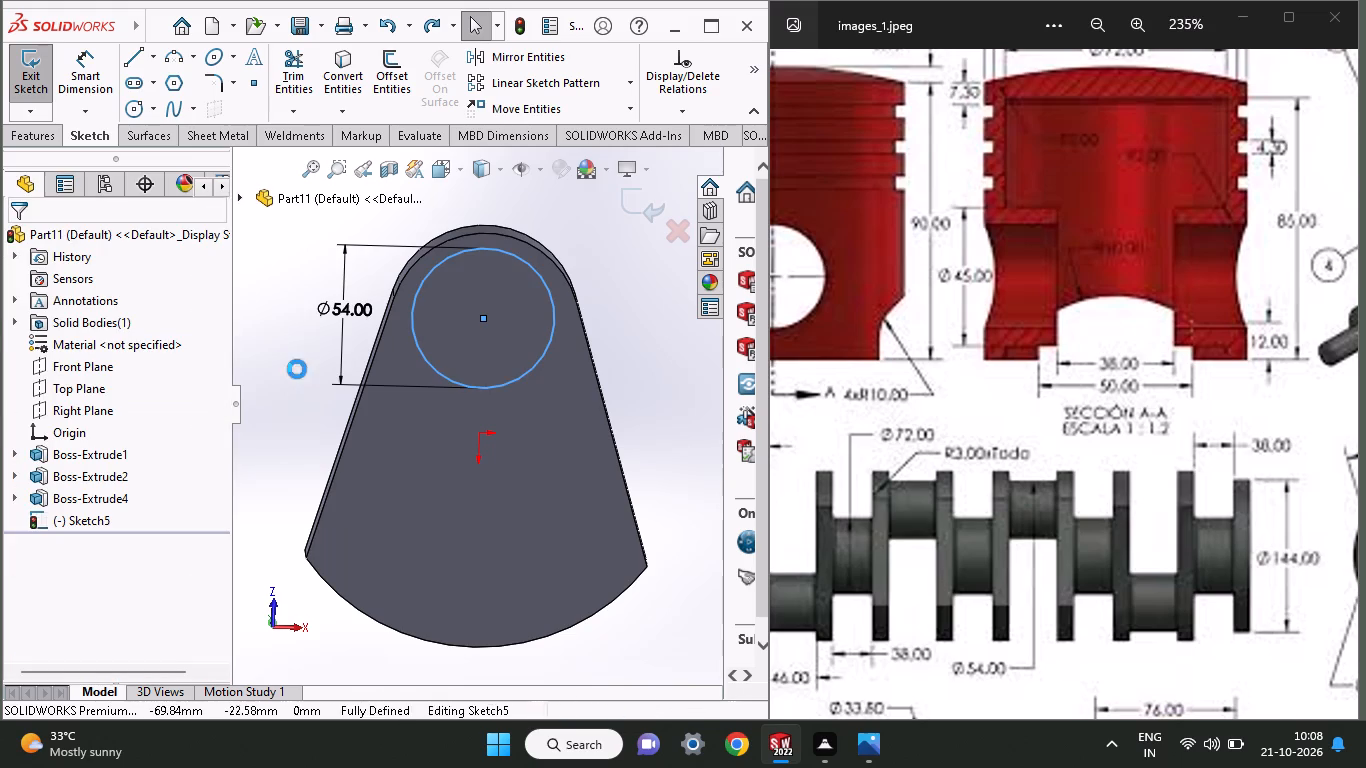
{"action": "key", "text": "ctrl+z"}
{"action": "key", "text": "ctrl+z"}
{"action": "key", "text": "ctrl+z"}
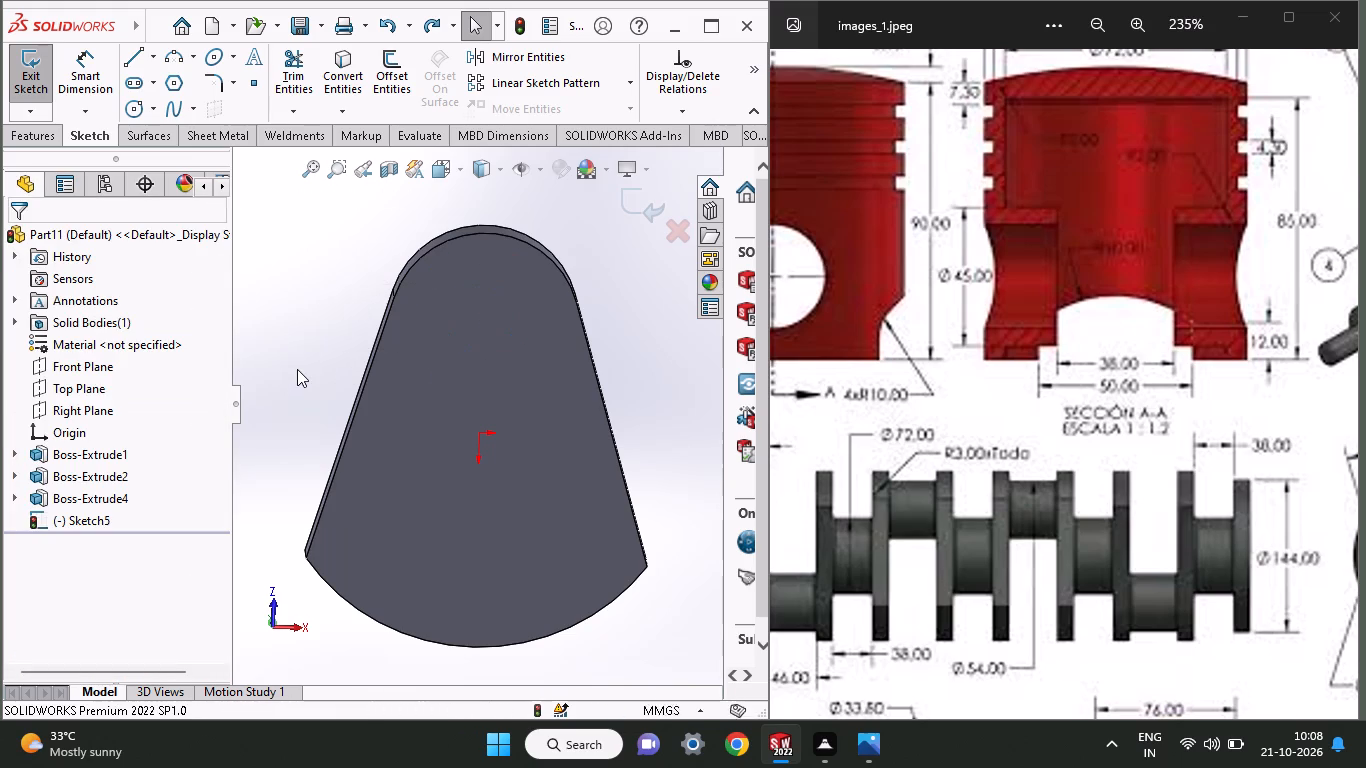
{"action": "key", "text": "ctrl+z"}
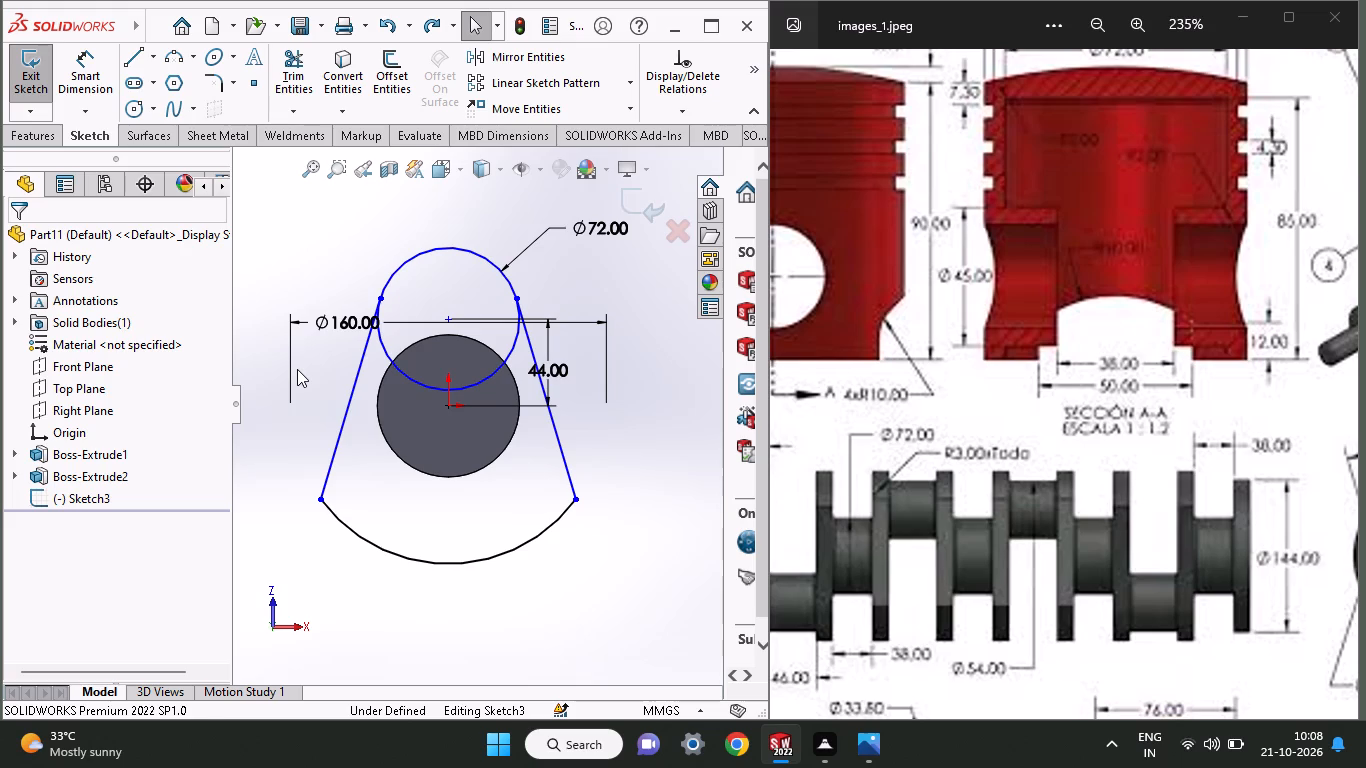
Dimension the angle between the web outline's two slanted sides, as called out in the reference drawing's end view.
{"action": "middle_click_drag", "start_coordinate": [1233, 466], "coordinate": [831, 481]}
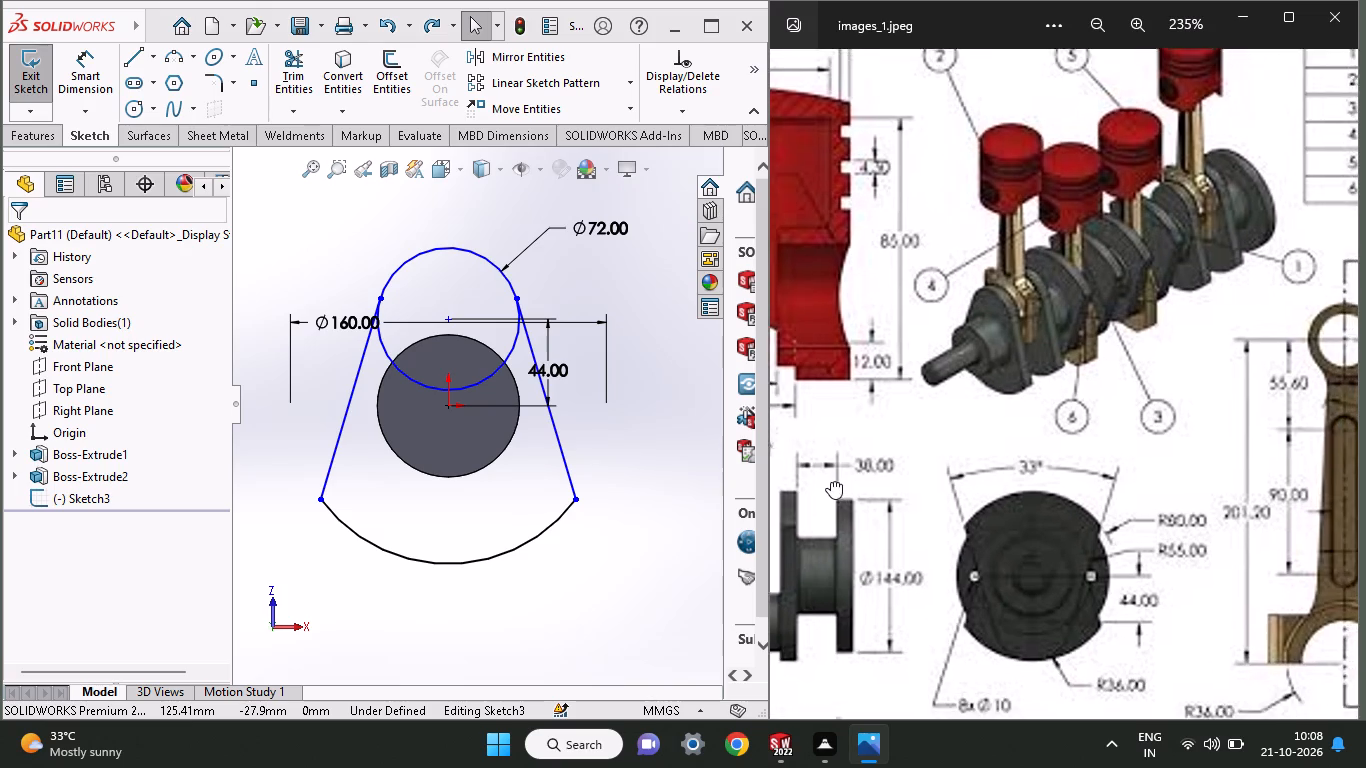
{"action": "middle_click_drag", "start_coordinate": [831, 481], "coordinate": [817, 444]}
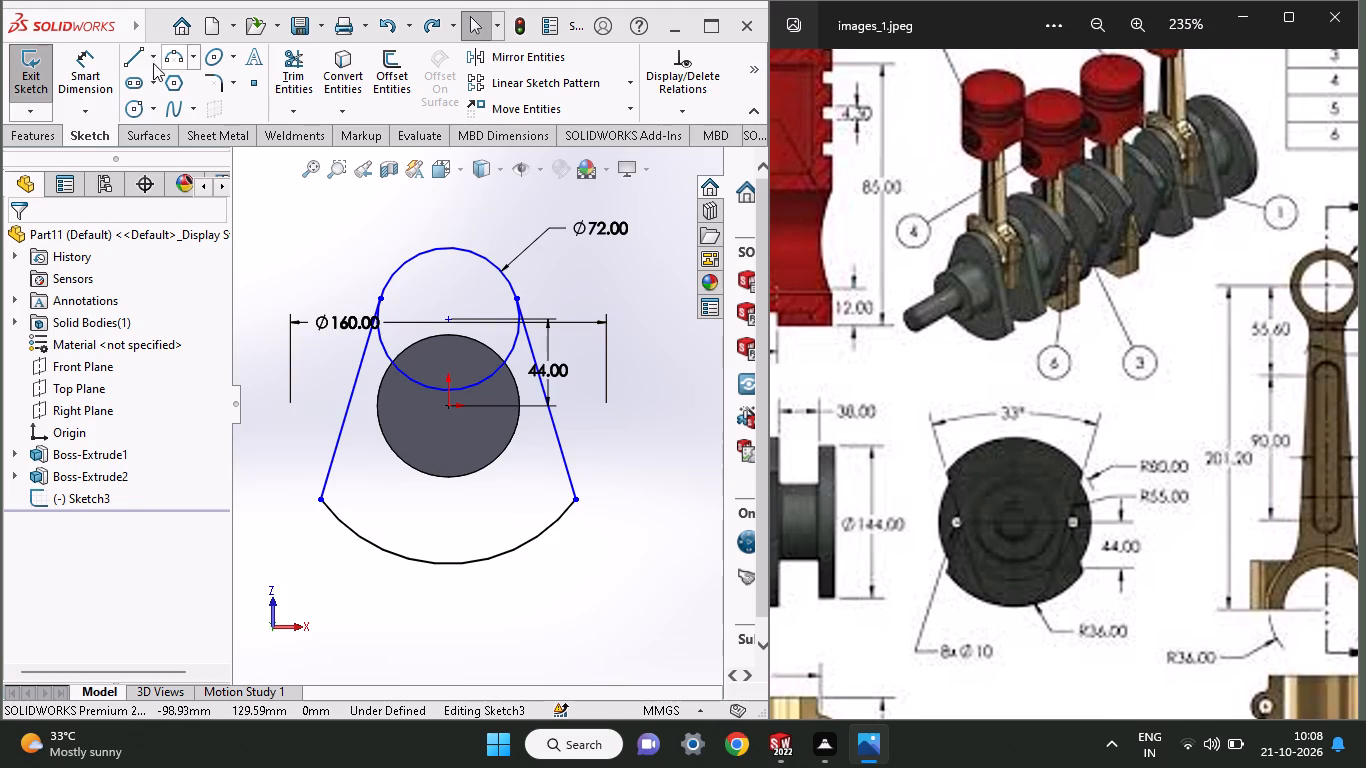
{"action": "left_click", "coordinate": [115, 100]}
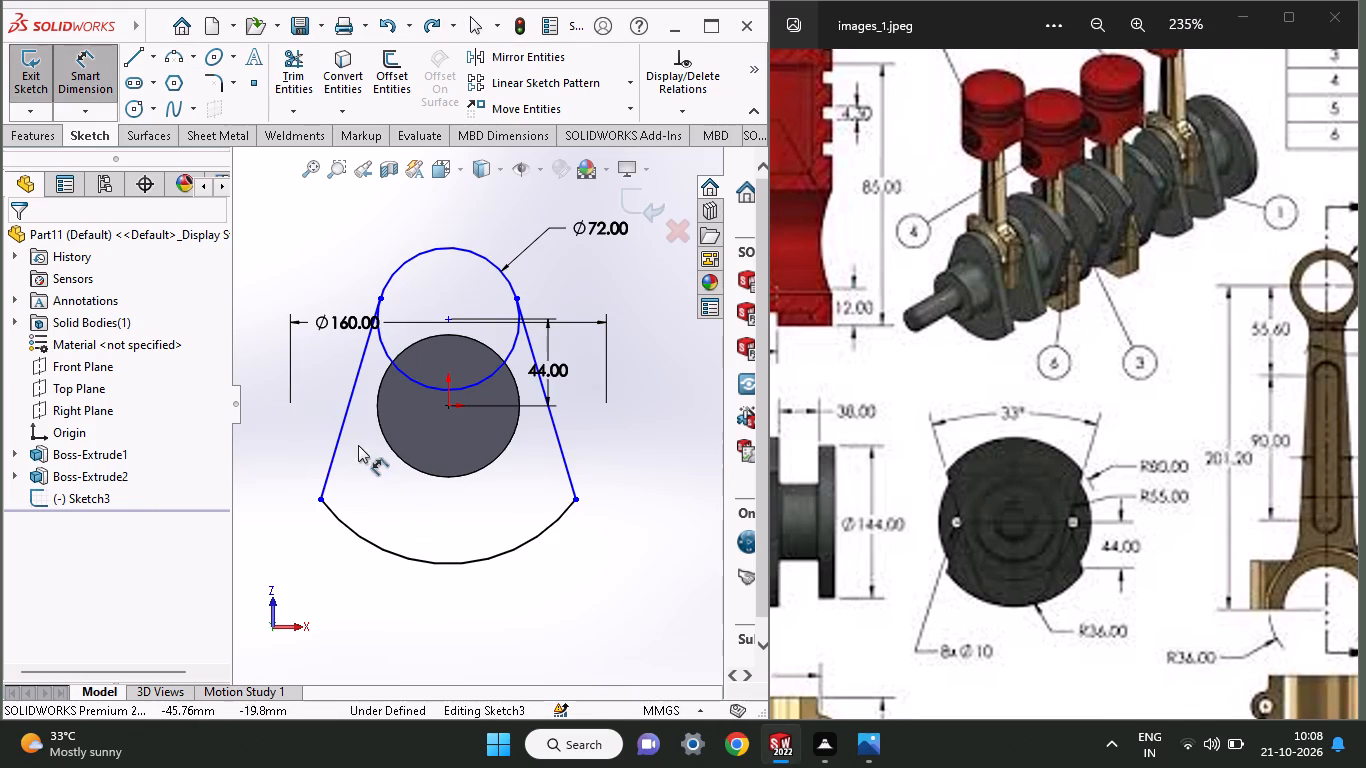
{"action": "left_click", "coordinate": [334, 440]}
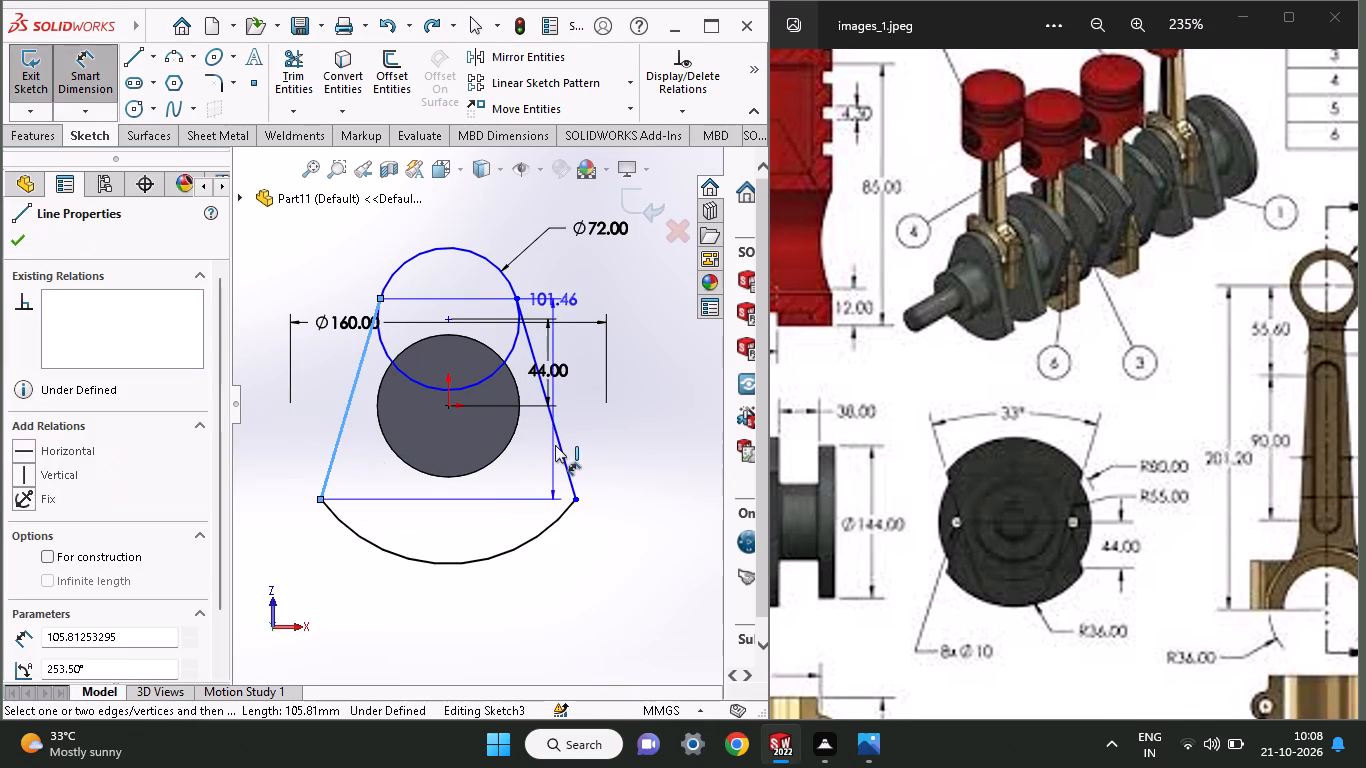
{"action": "left_click", "coordinate": [561, 445]}
{"action": "left_click", "coordinate": [457, 500]}
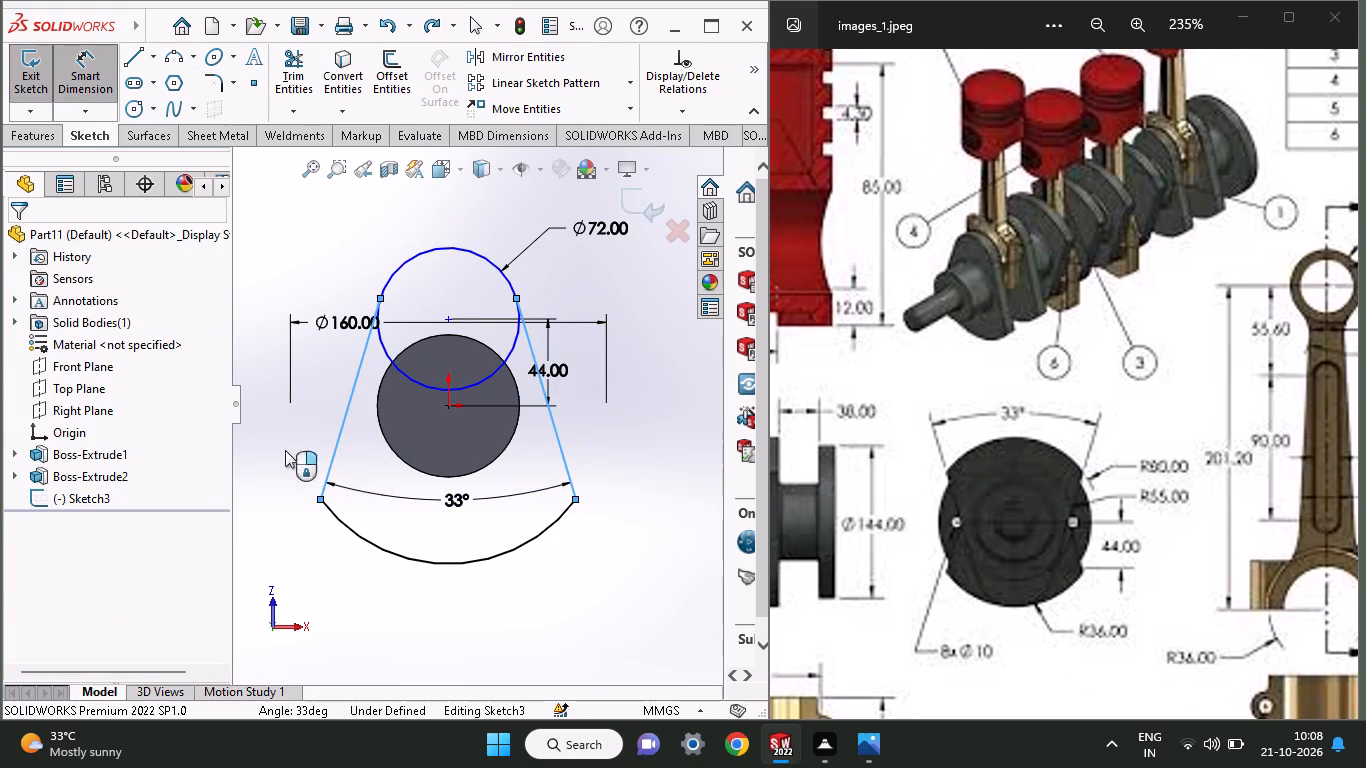
{"action": "left_click", "coordinate": [366, 475]}
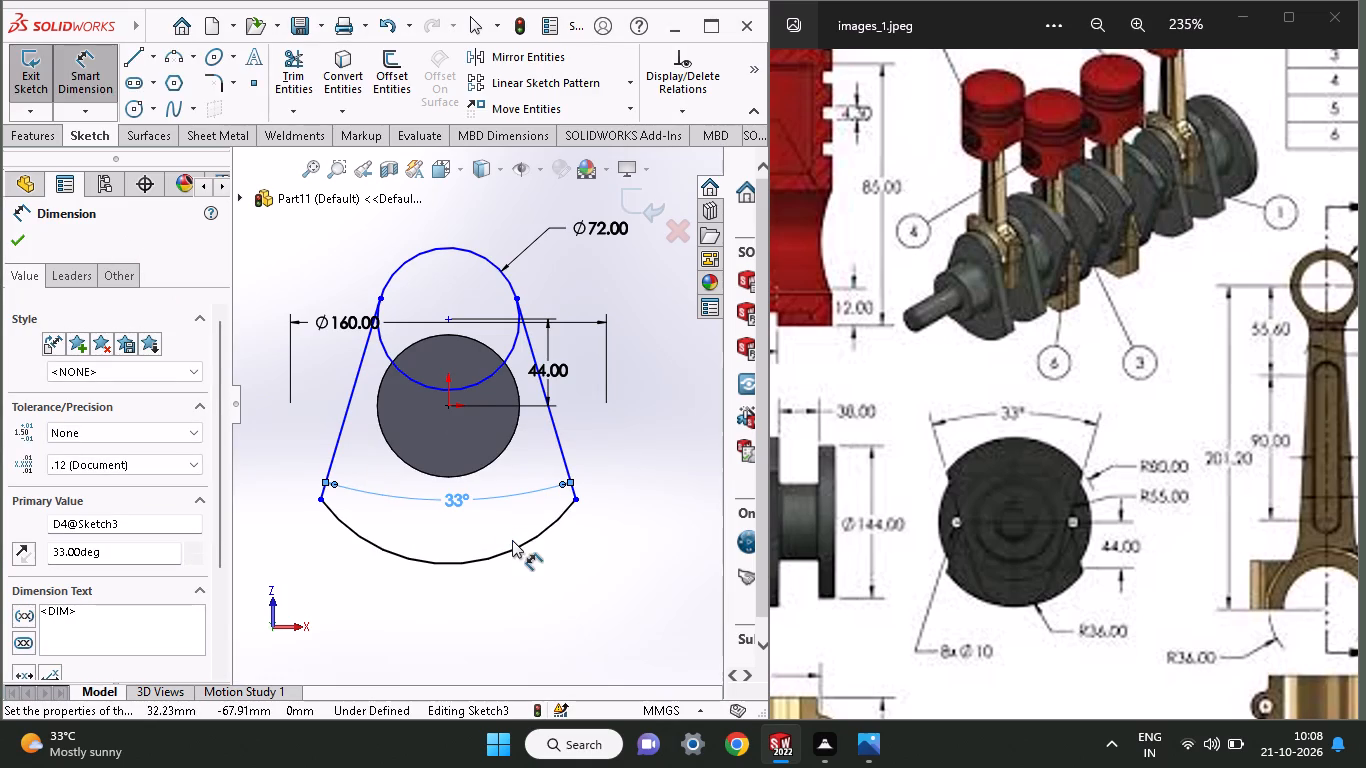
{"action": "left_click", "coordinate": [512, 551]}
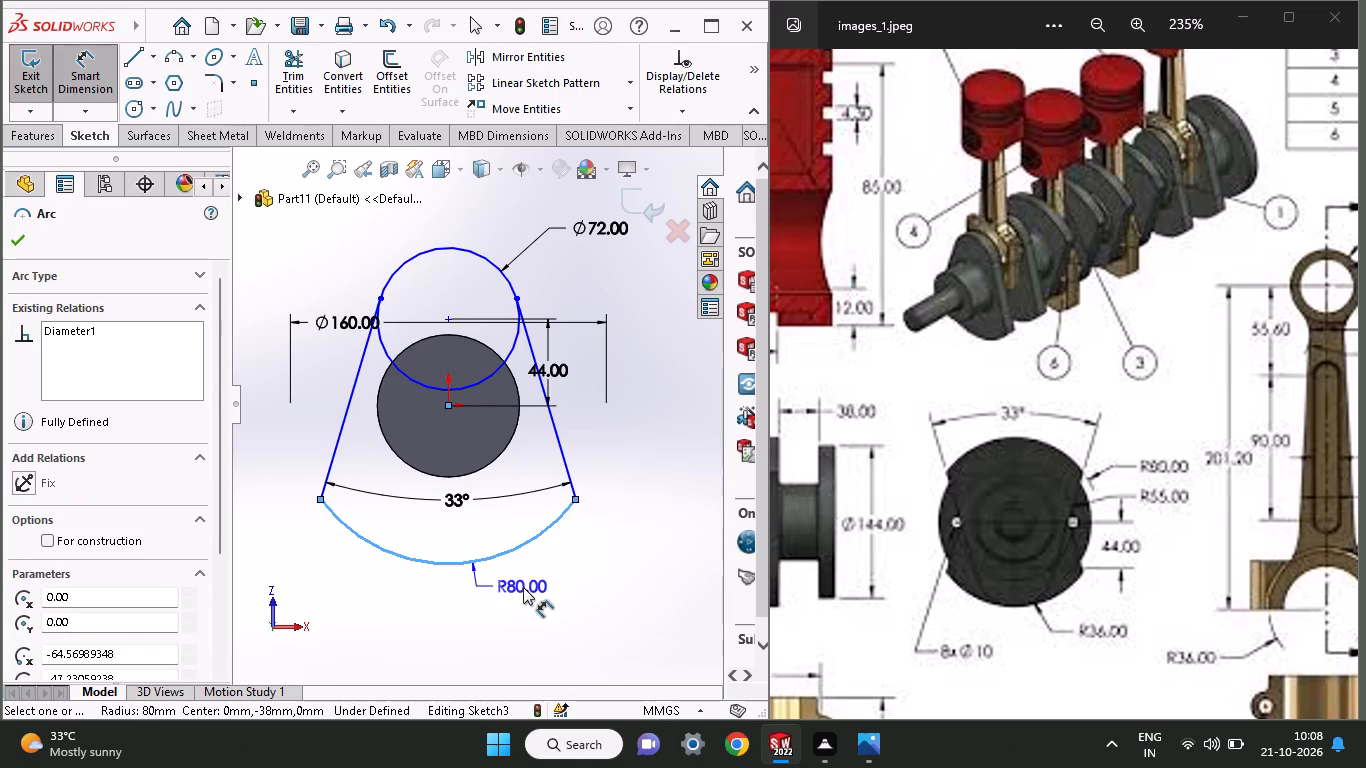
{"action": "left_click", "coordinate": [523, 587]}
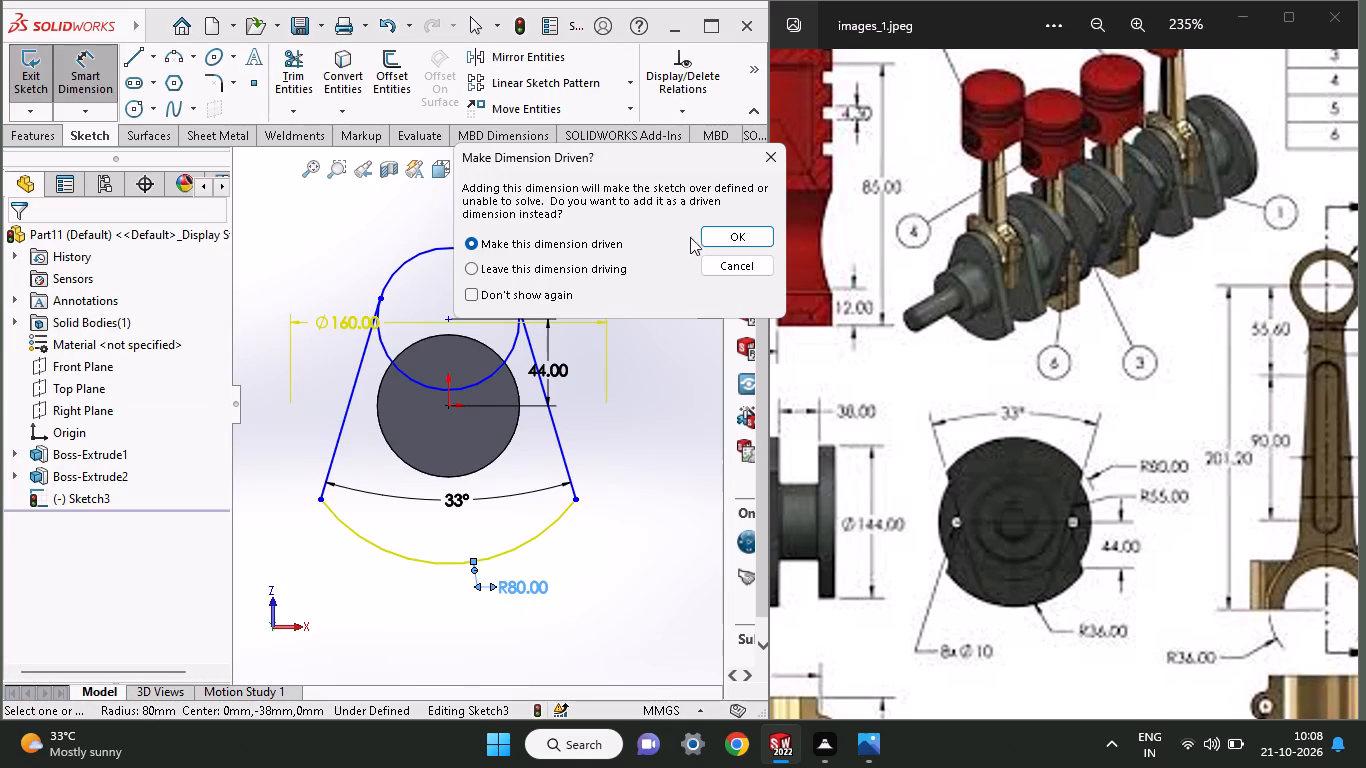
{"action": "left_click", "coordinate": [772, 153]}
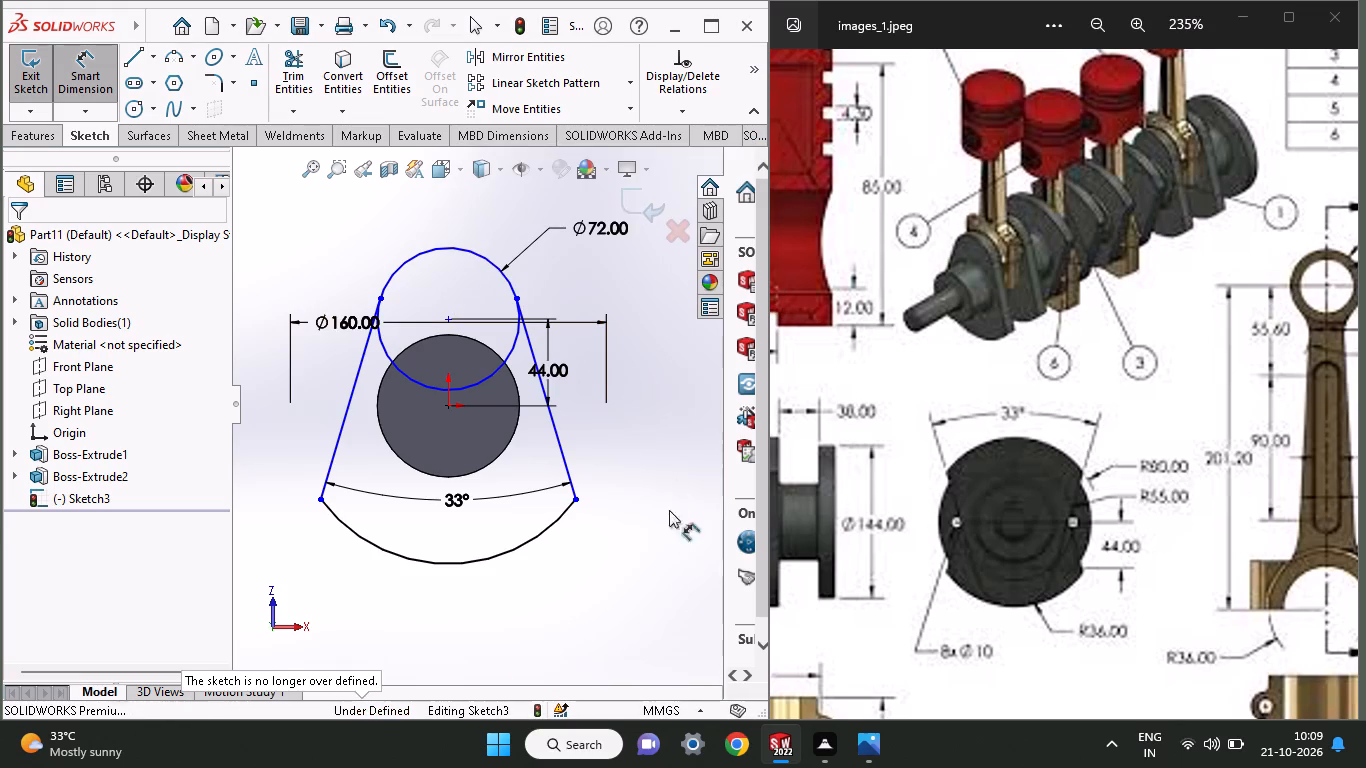
Extrude all regions of the web outline 15 mm as a boss merged with the shaft.
{"action": "left_click", "coordinate": [49, 132]}
{"action": "left_click", "coordinate": [49, 80]}
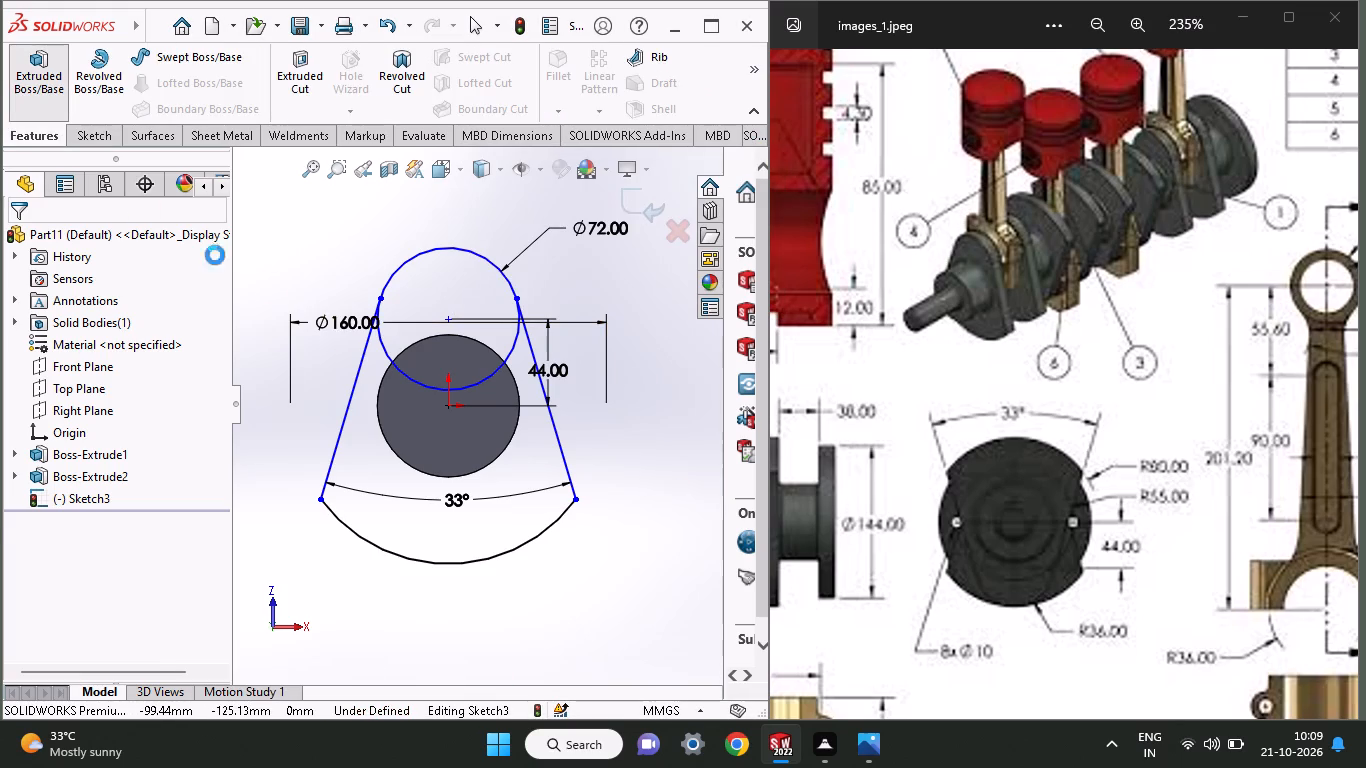
{"action": "left_click", "coordinate": [449, 322]}
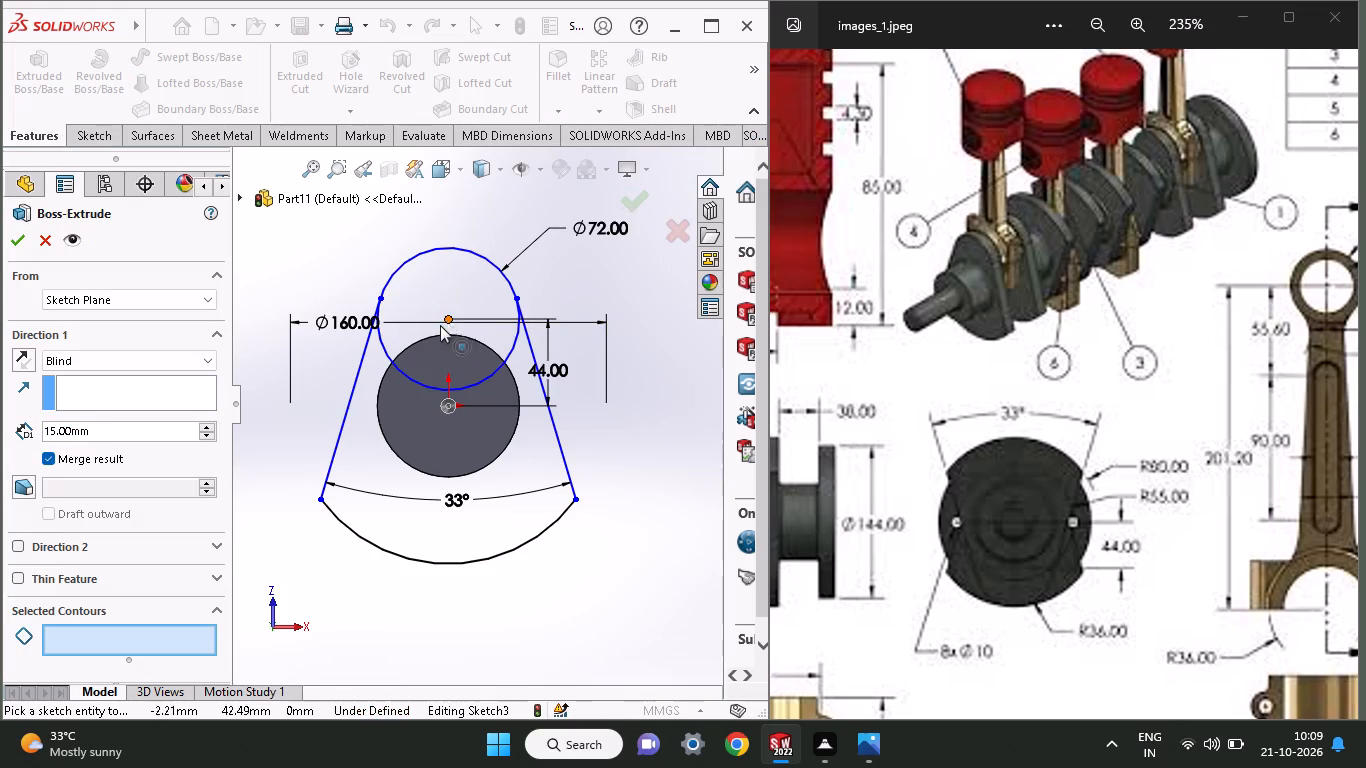
{"action": "left_click", "coordinate": [424, 334]}
{"action": "left_click", "coordinate": [362, 435]}
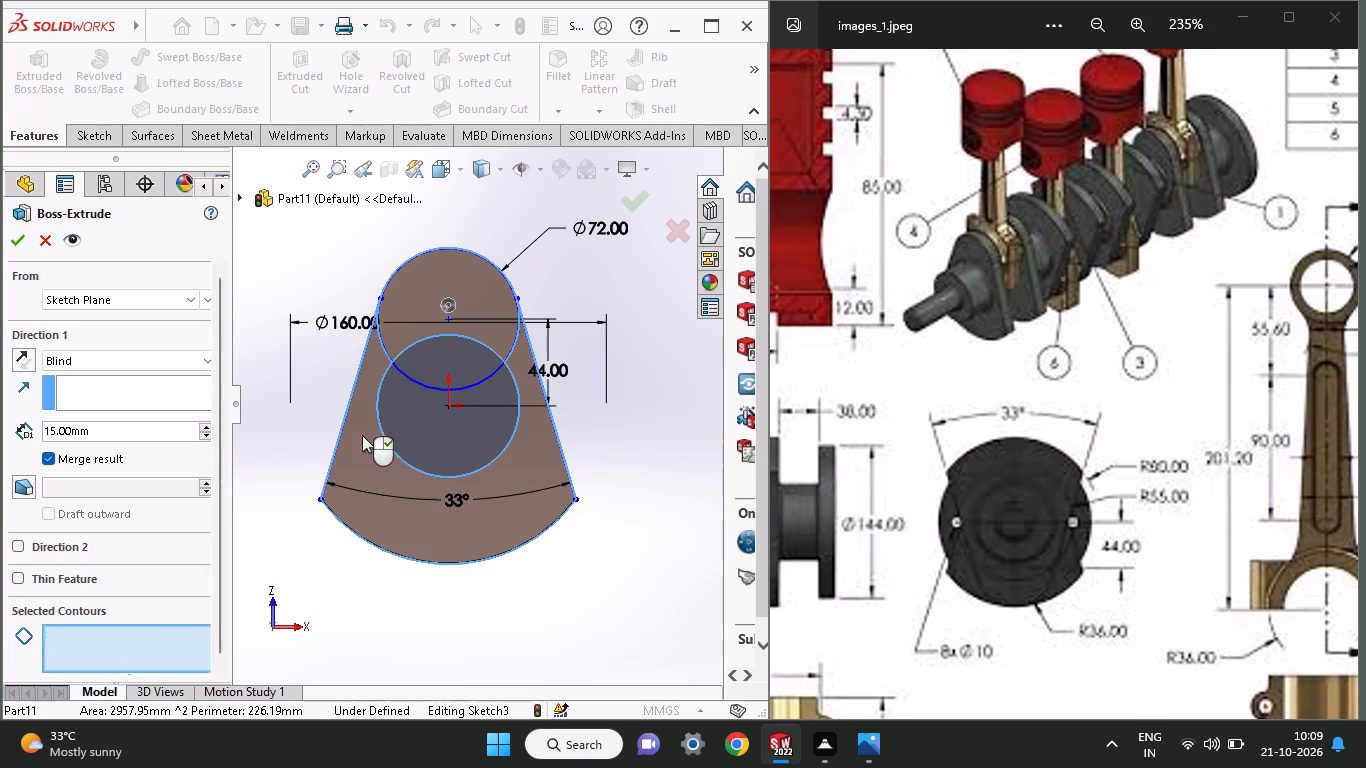
{"action": "middle_click_drag", "start_coordinate": [488, 453], "coordinate": [537, 514]}
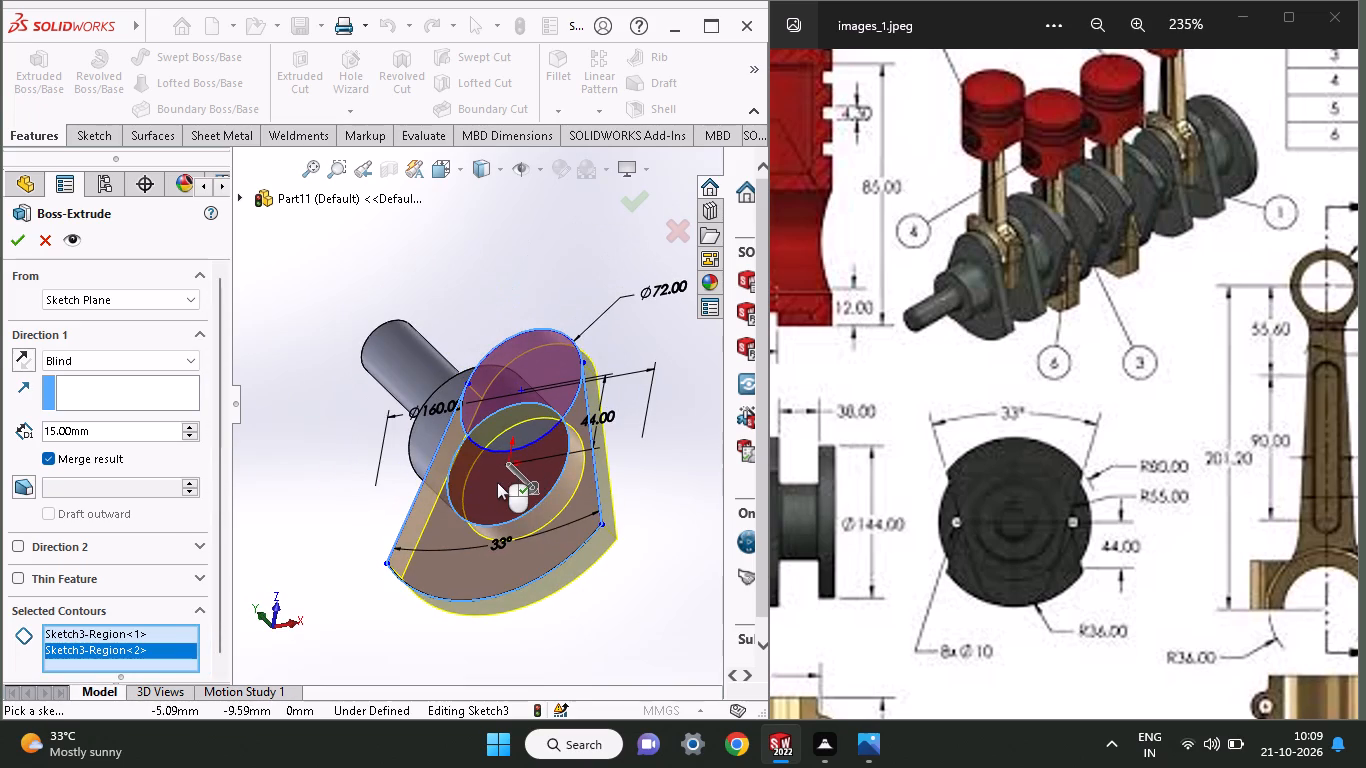
{"action": "left_click", "coordinate": [497, 482]}
{"action": "left_click", "coordinate": [526, 435]}
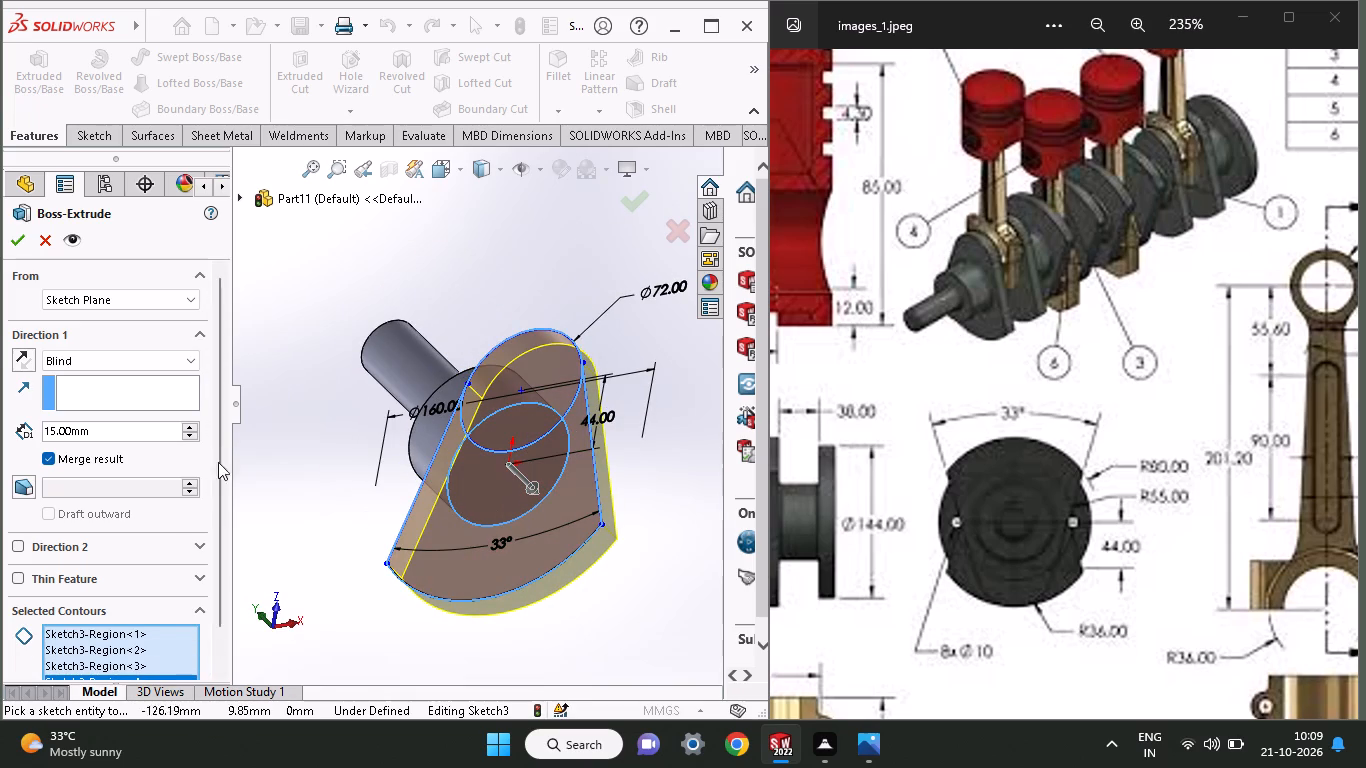
{"action": "left_click", "coordinate": [7, 248]}
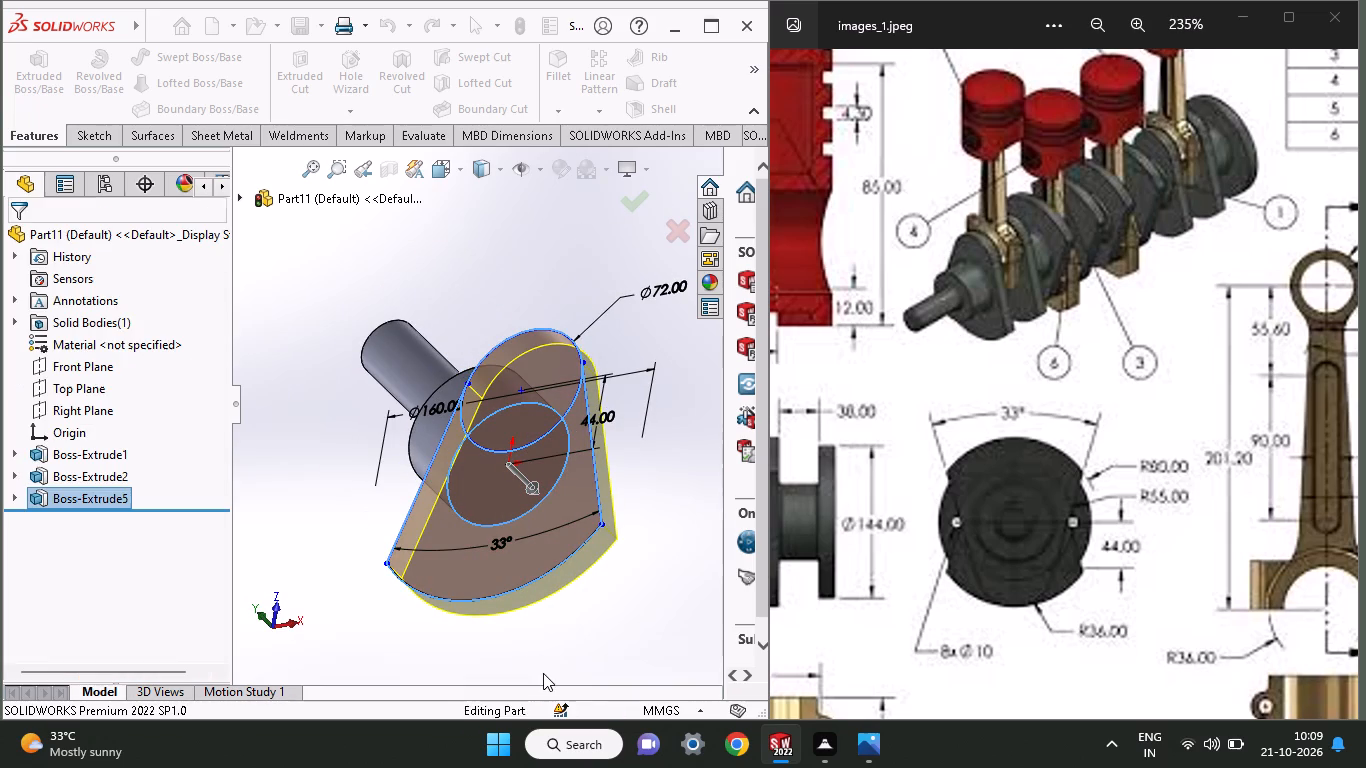
Sketch a circle about 29 mm in diameter on the web's outer face, centred on its rounded end, 44 mm from the origin.
{"action": "middle_click_drag", "start_coordinate": [540, 482], "coordinate": [497, 439]}
{"action": "left_click", "coordinate": [482, 313]}
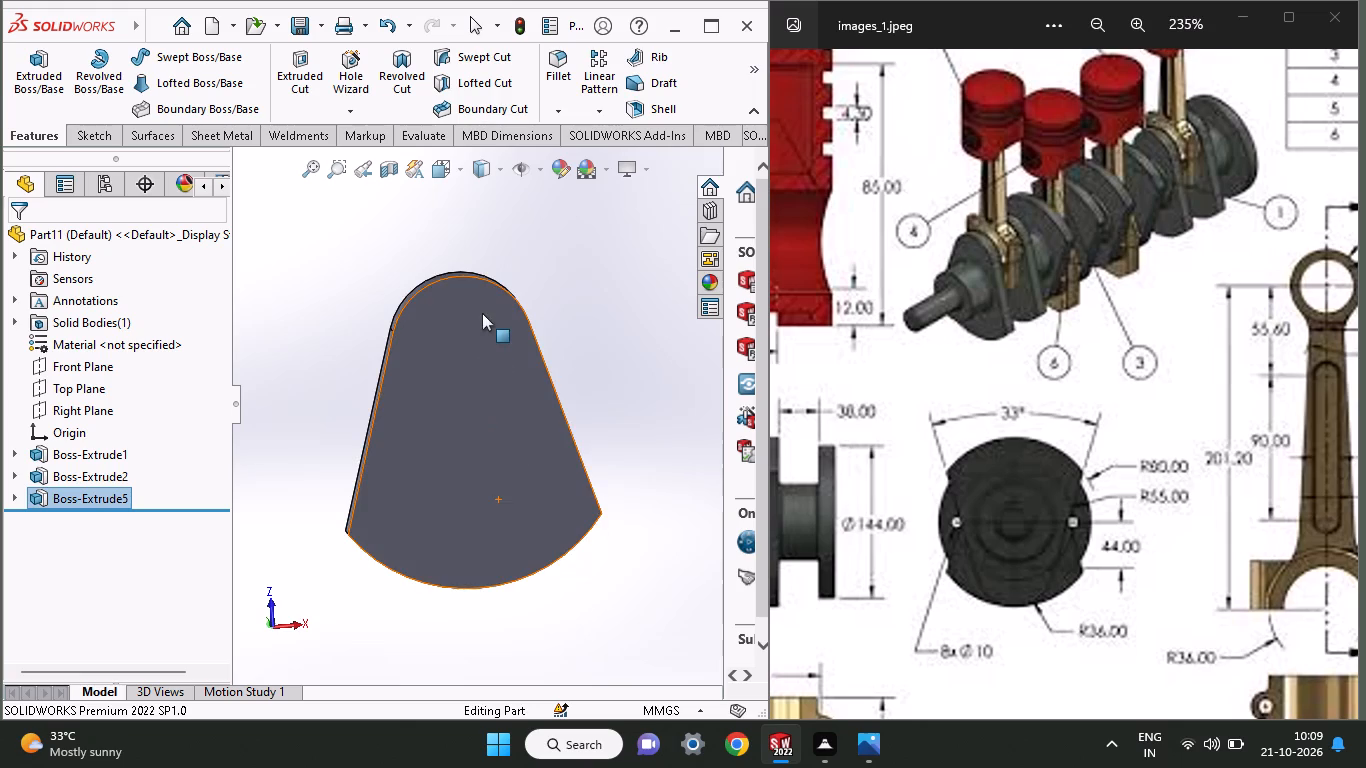
{"action": "left_click", "coordinate": [577, 264]}
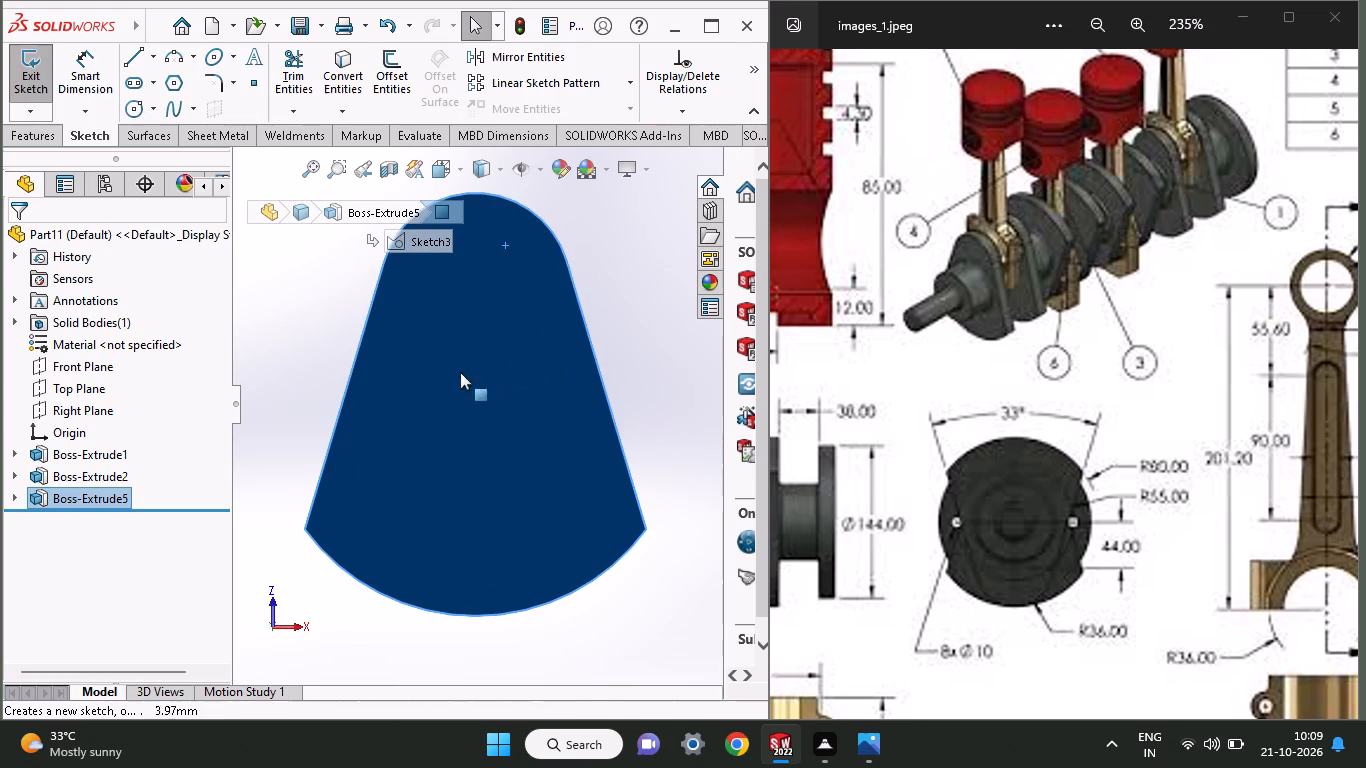
{"action": "left_click", "coordinate": [128, 113]}
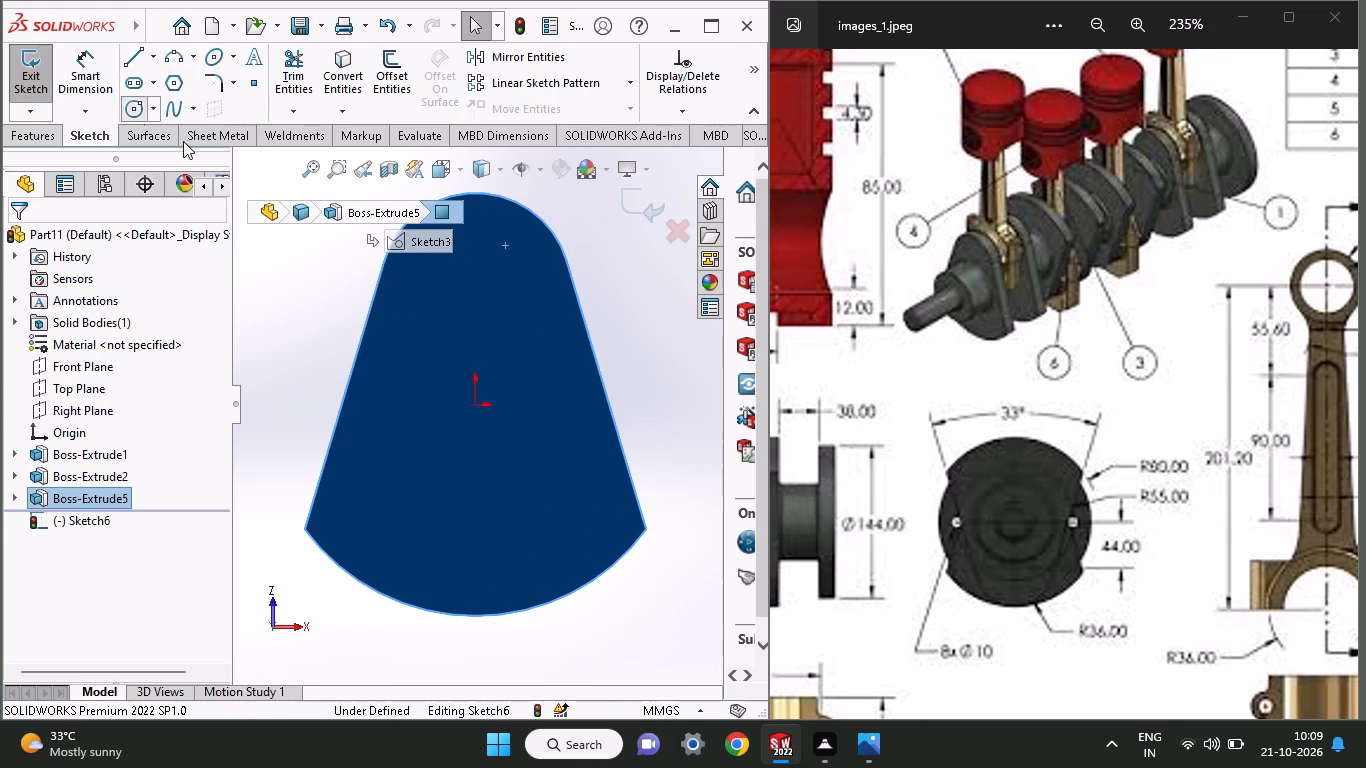
{"action": "middle_click_drag", "start_coordinate": [930, 481], "coordinate": [1365, 434]}
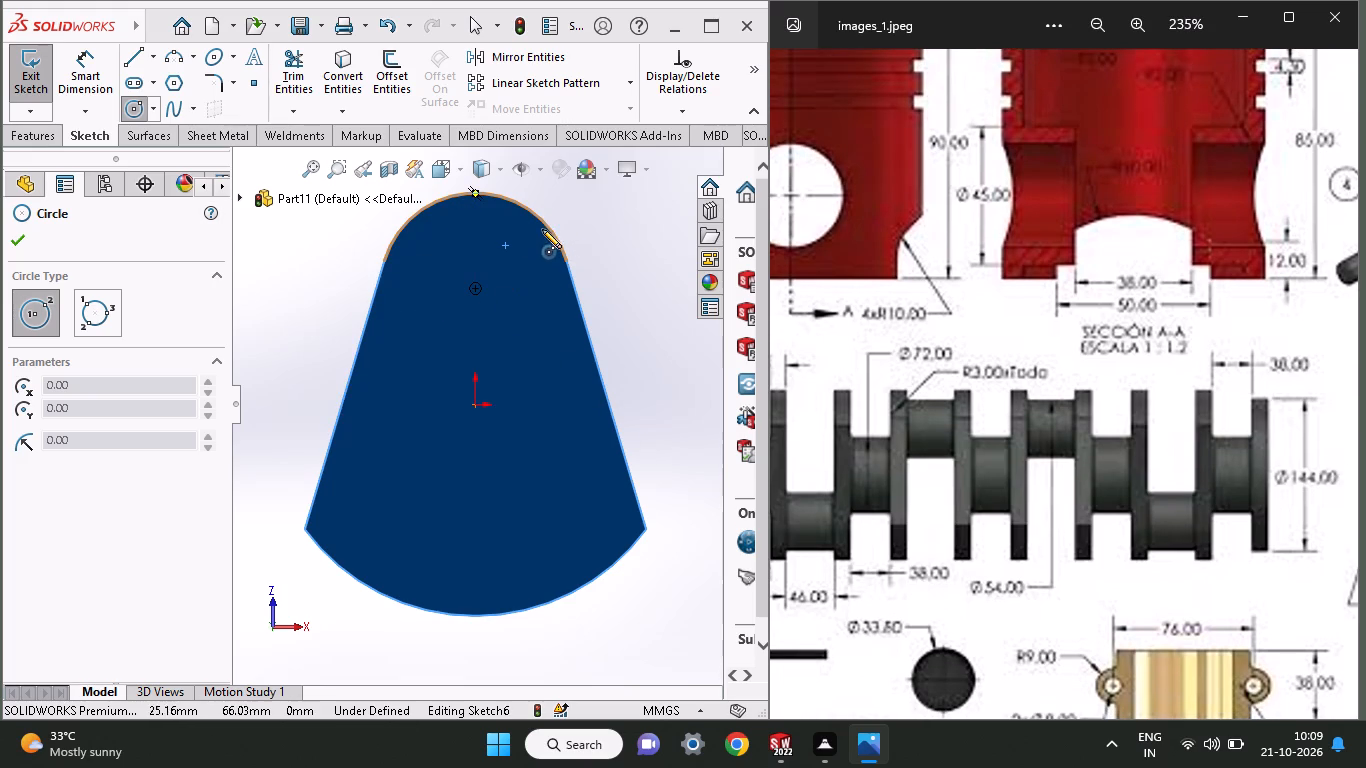
{"action": "left_click", "coordinate": [476, 293]}
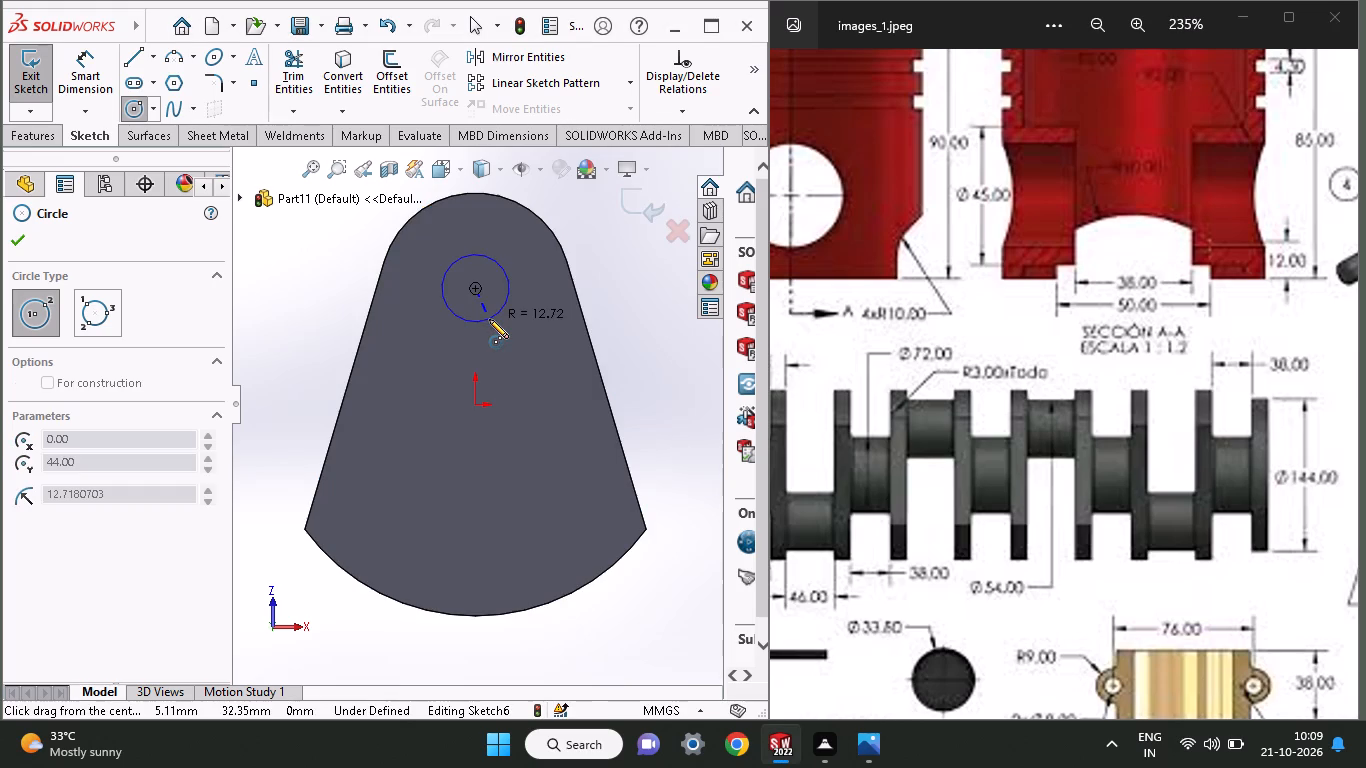
{"action": "left_click_drag", "start_coordinate": [489, 324], "coordinate": [490, 343]}
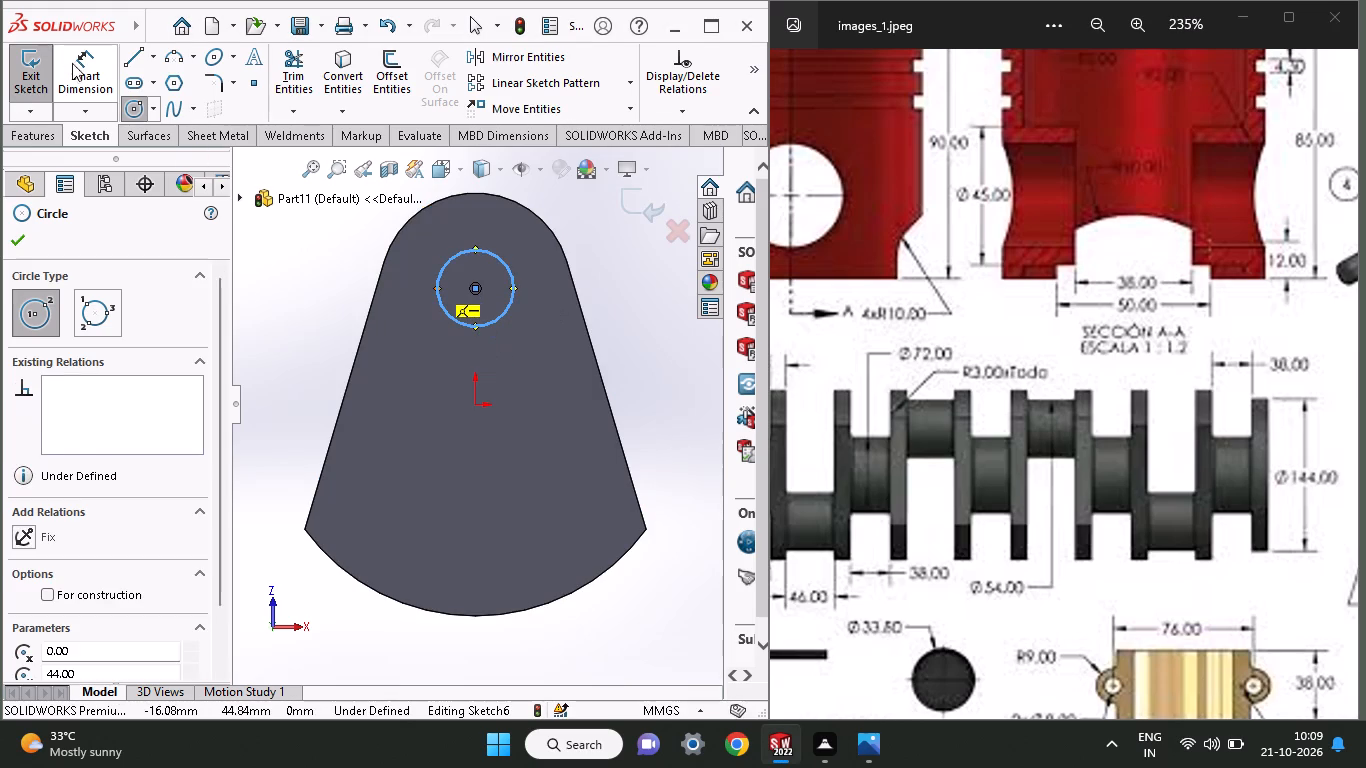
Try to dimension the new circle's diameter to 54 mm, the crankpin size in the reference drawing.
{"action": "left_click", "coordinate": [79, 61]}
{"action": "left_click", "coordinate": [489, 325]}
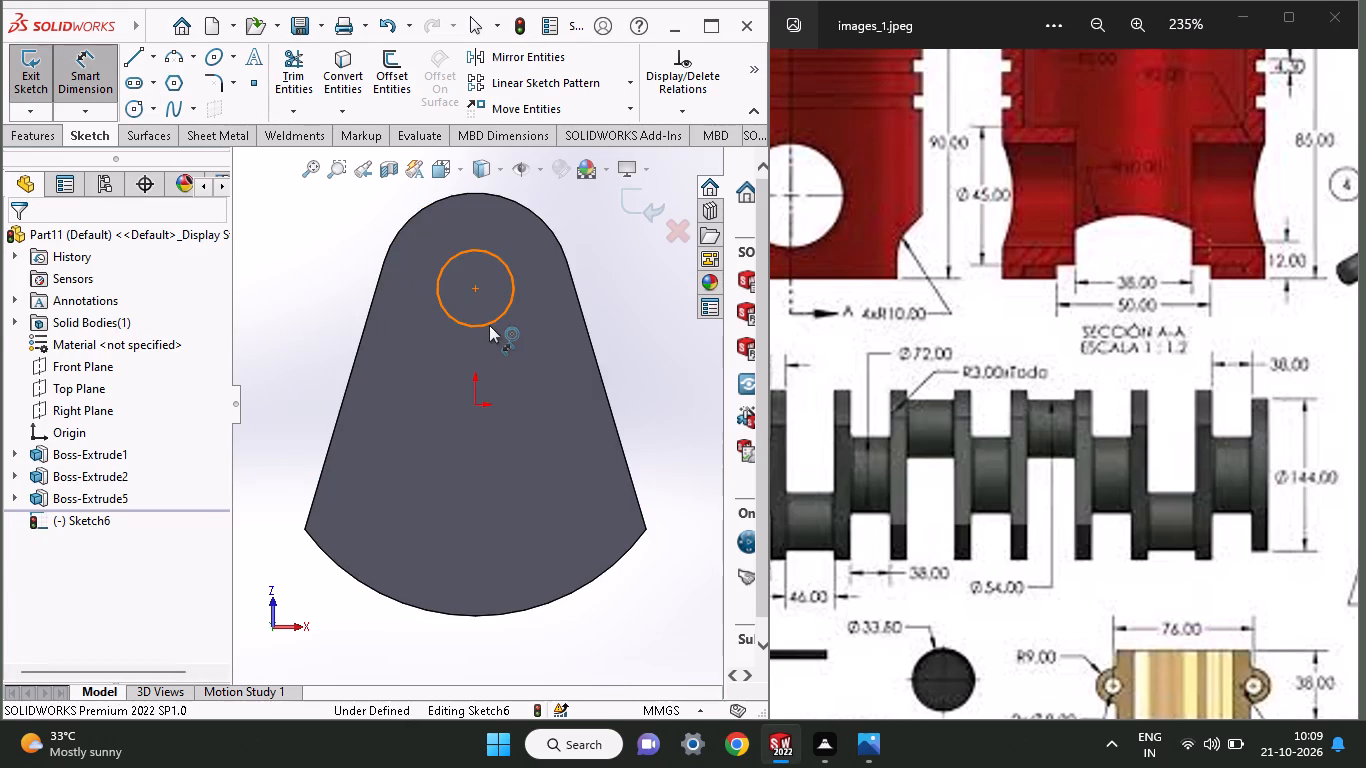
{"action": "left_click", "coordinate": [494, 344]}
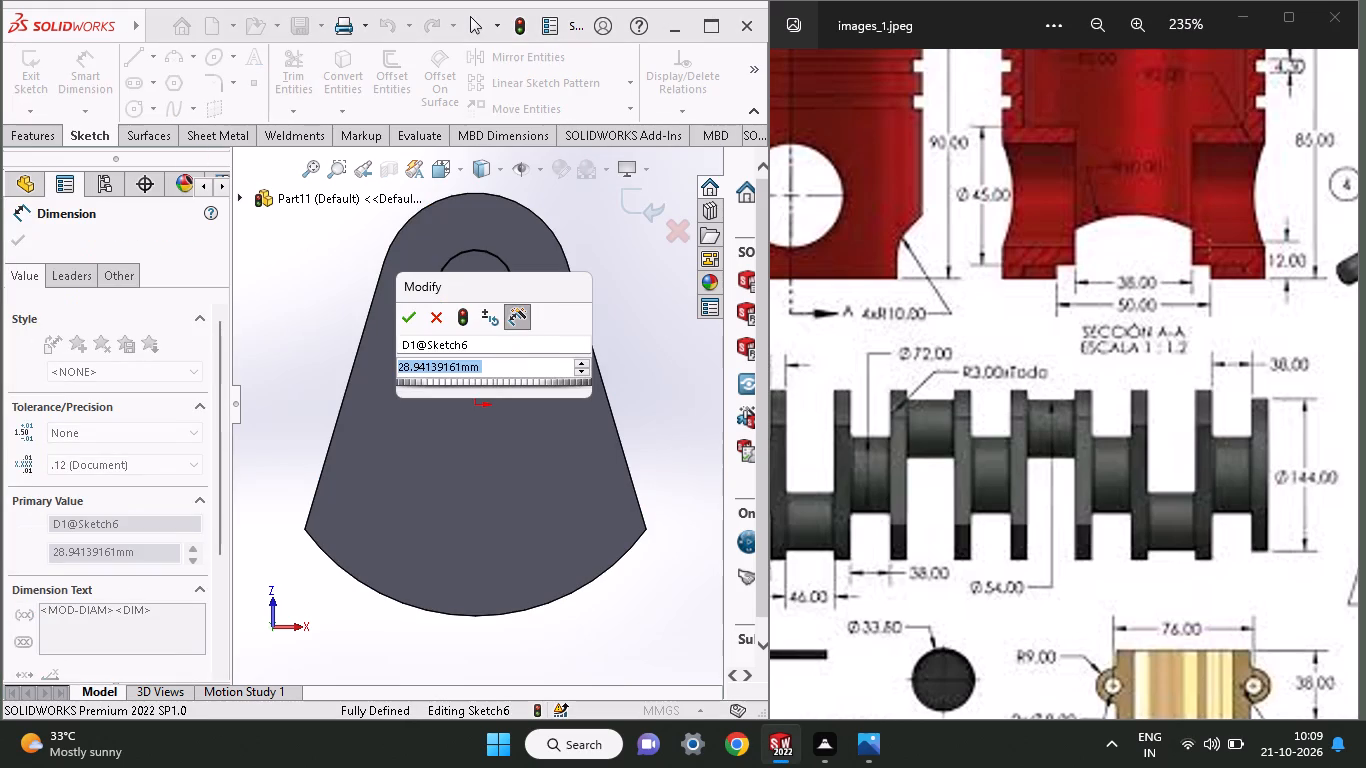
{"action": "type", "text": "54"}
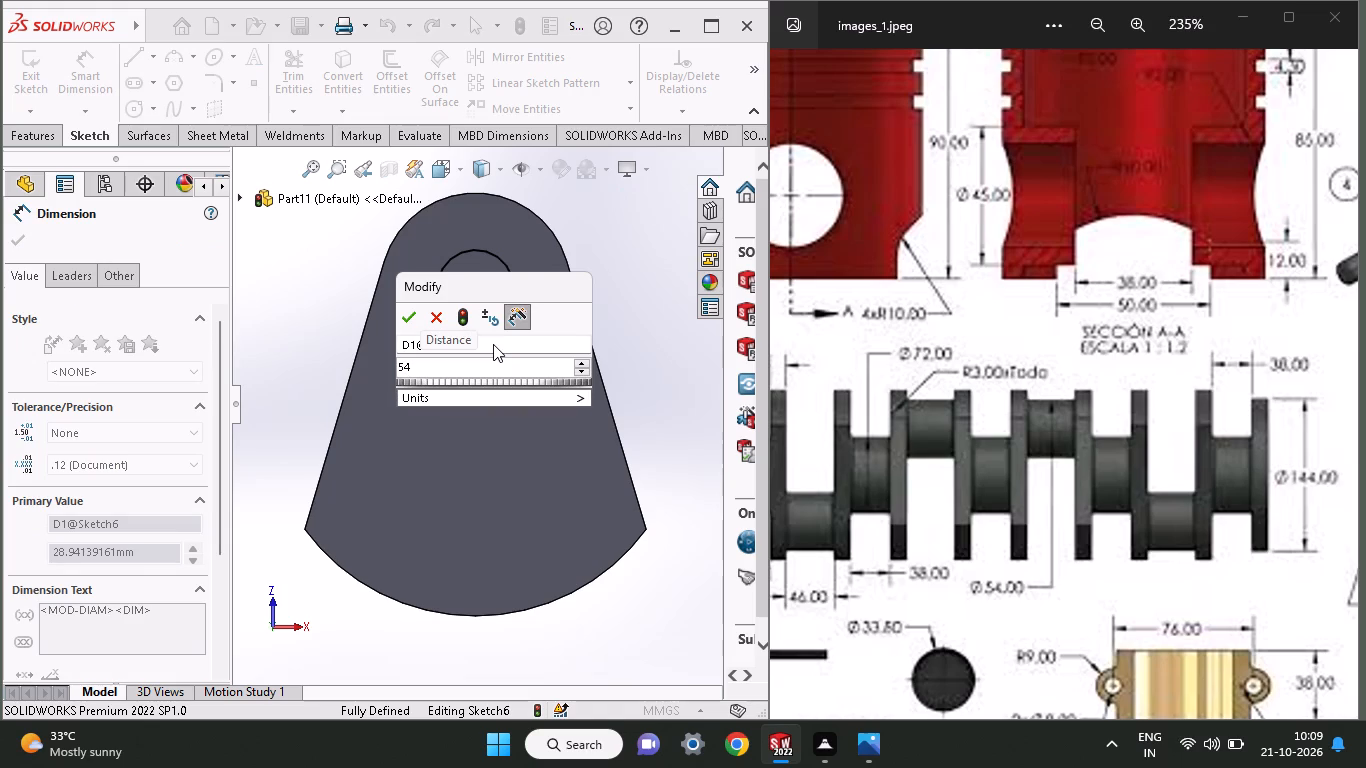
{"action": "middle_click_drag", "start_coordinate": [1056, 480], "coordinate": [1231, 407]}
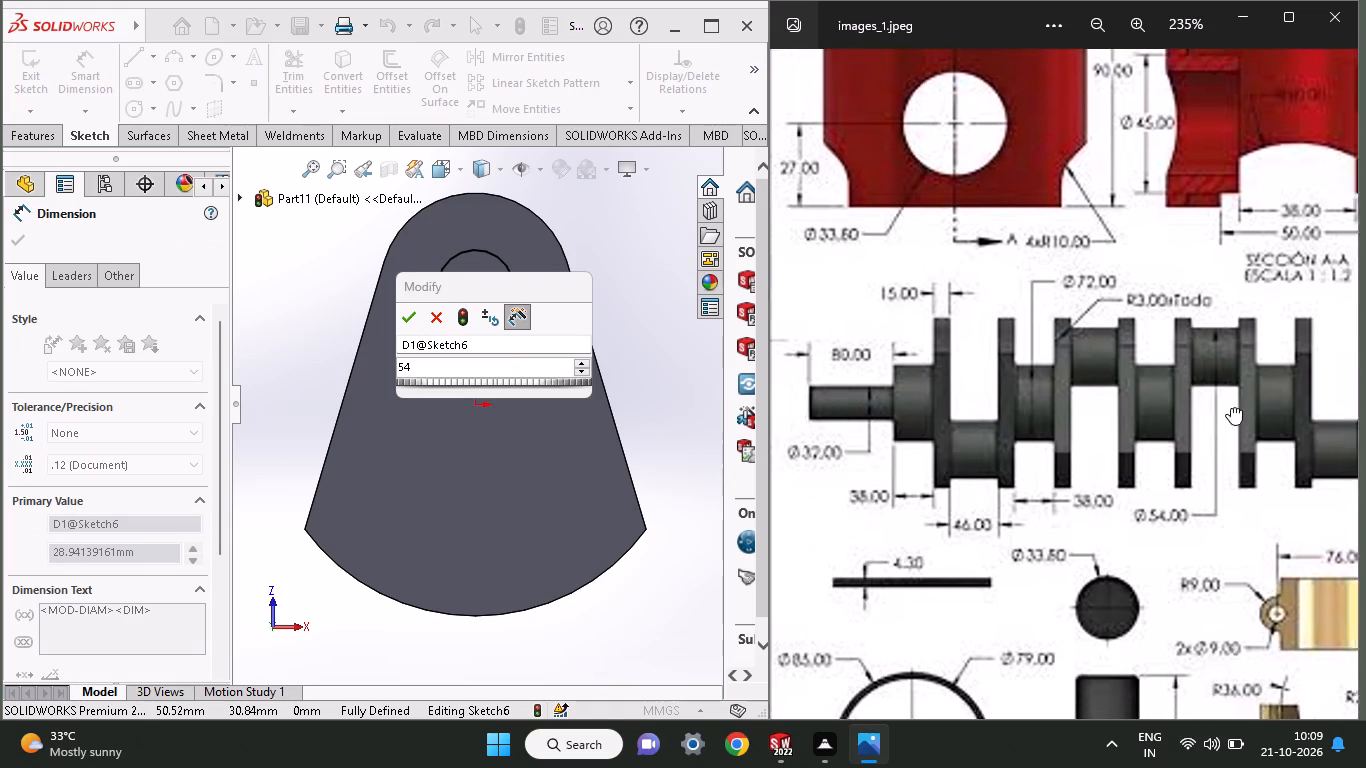
{"action": "middle_click_drag", "start_coordinate": [1231, 407], "coordinate": [1236, 406]}
{"action": "left_click", "coordinate": [437, 327]}
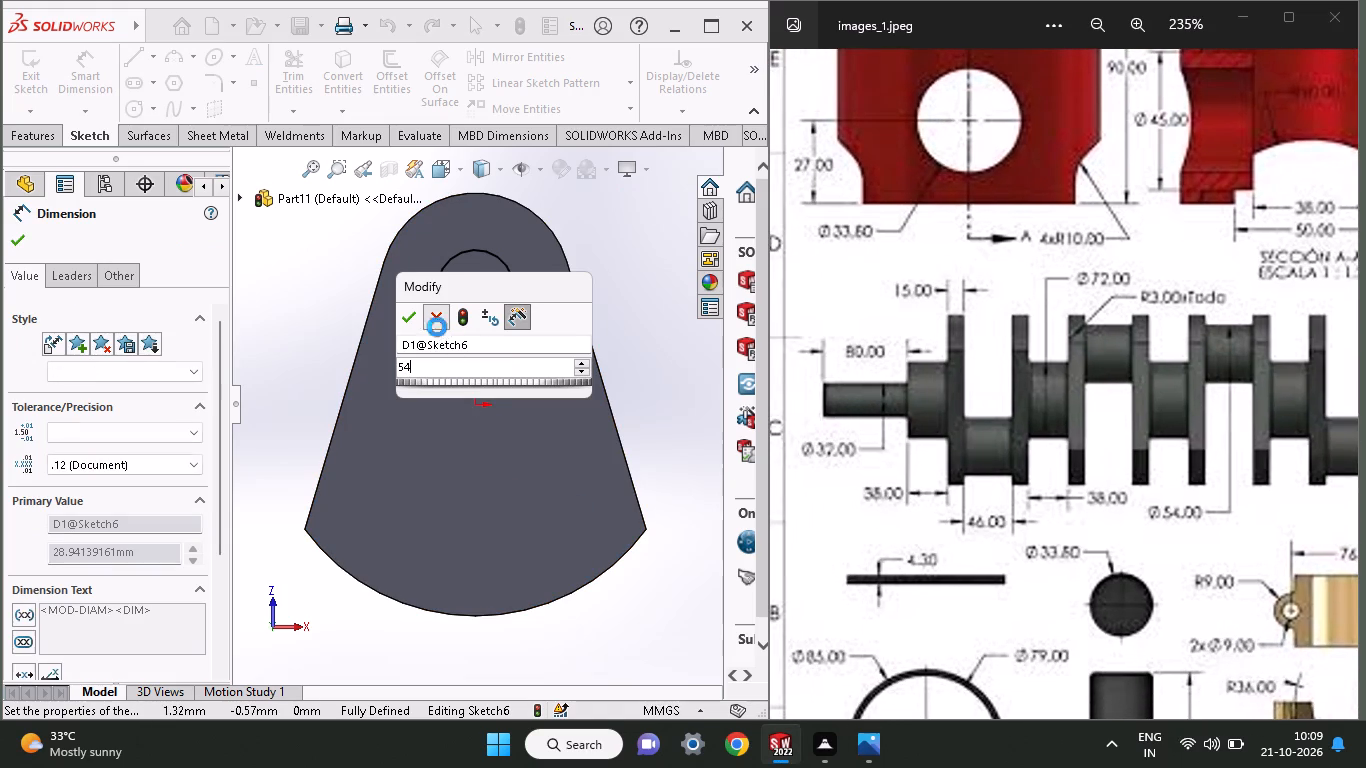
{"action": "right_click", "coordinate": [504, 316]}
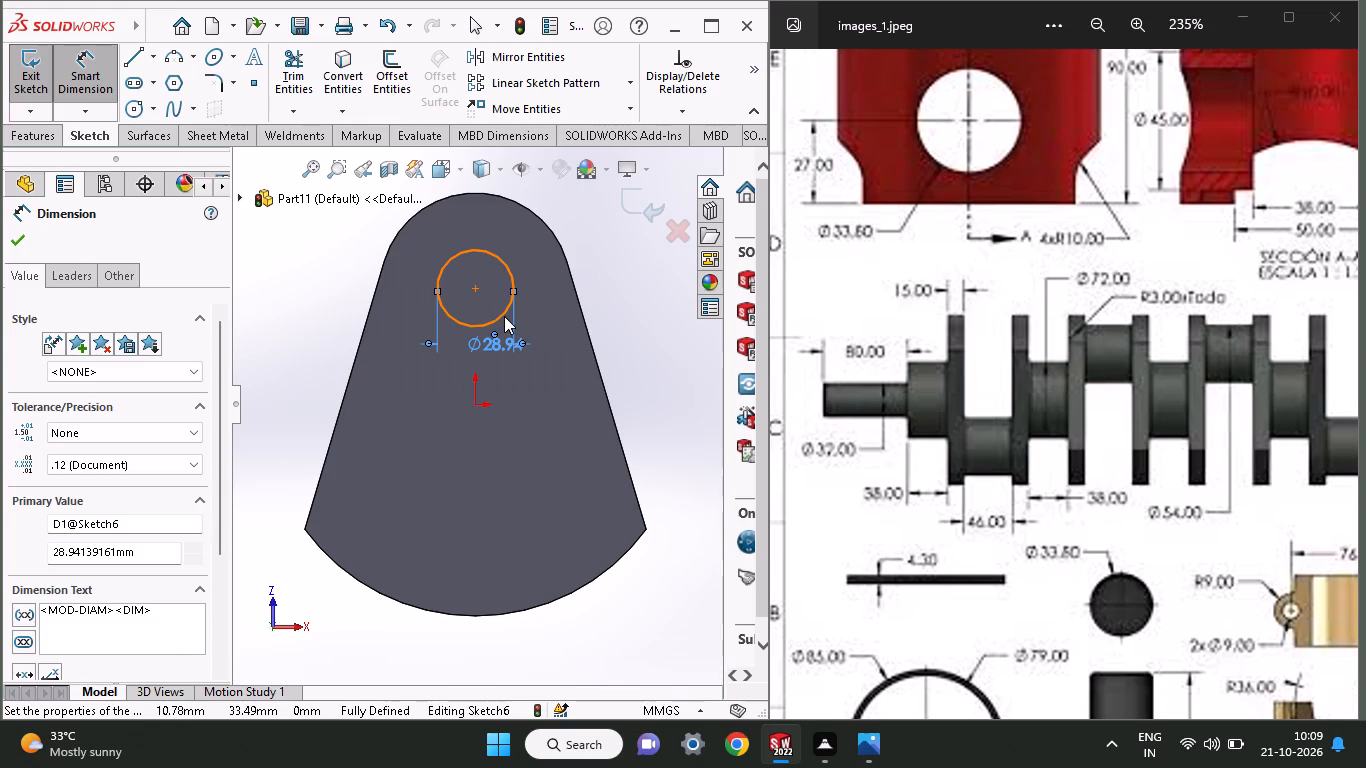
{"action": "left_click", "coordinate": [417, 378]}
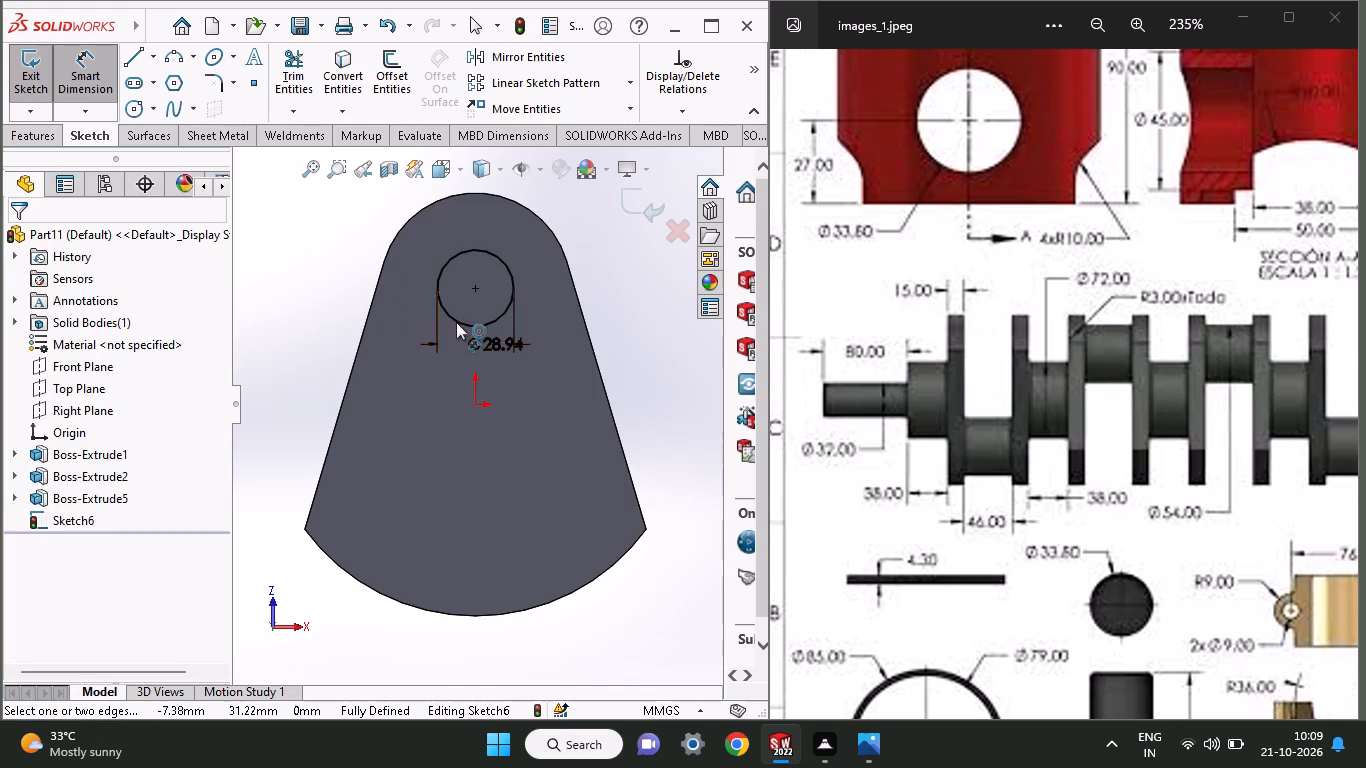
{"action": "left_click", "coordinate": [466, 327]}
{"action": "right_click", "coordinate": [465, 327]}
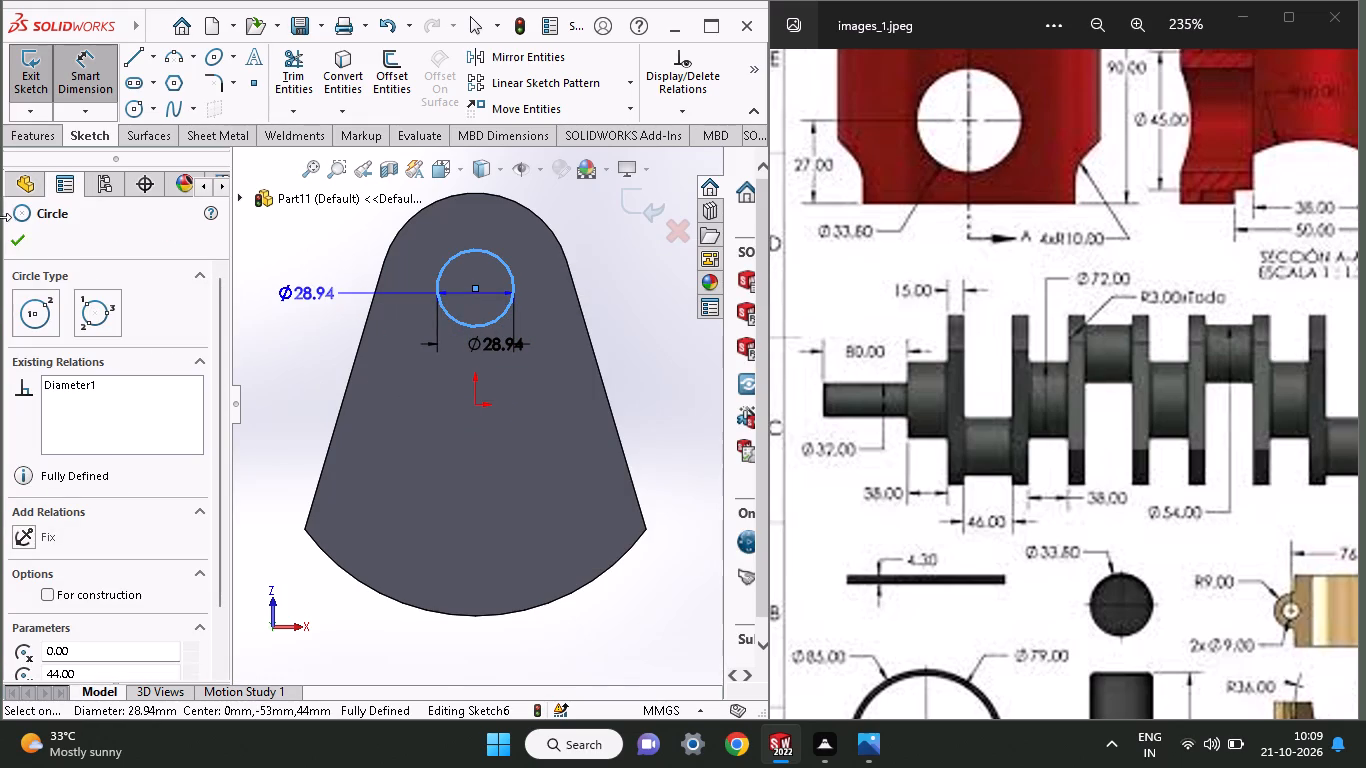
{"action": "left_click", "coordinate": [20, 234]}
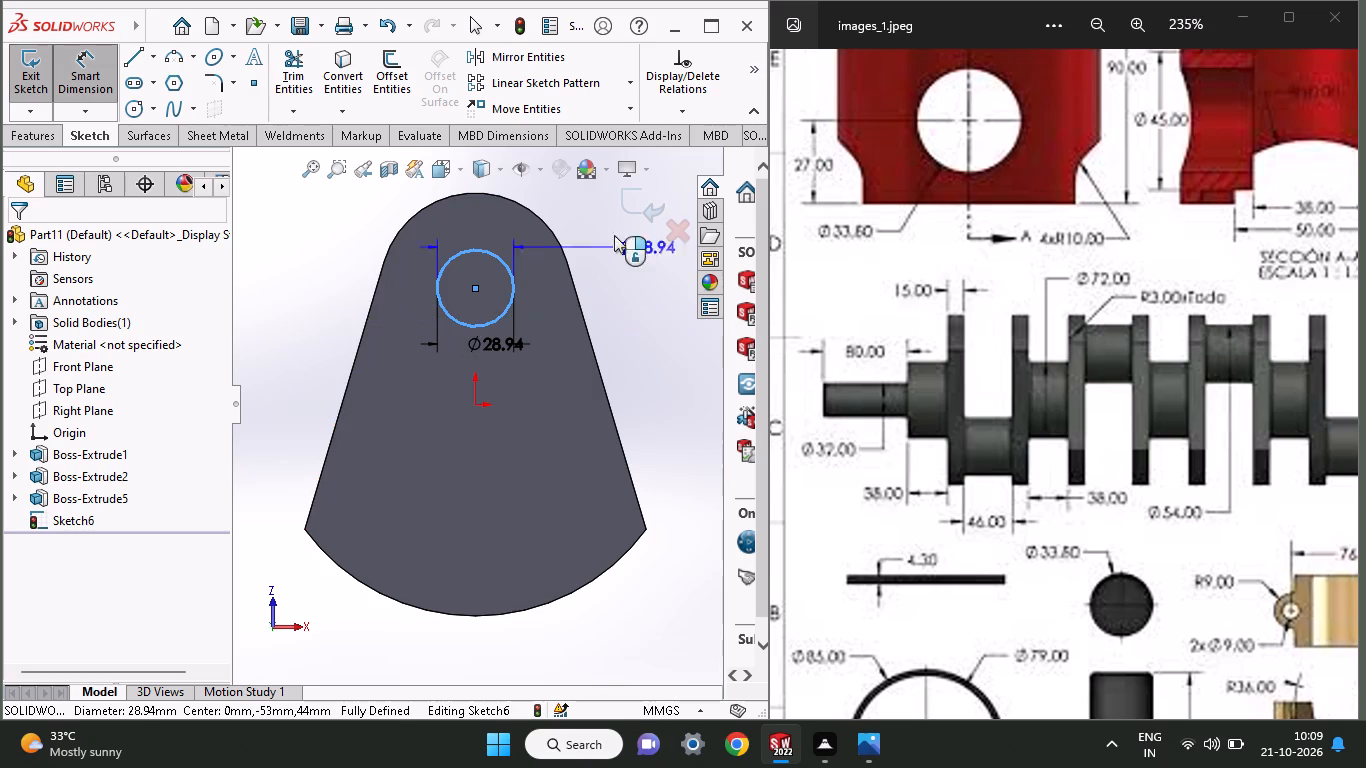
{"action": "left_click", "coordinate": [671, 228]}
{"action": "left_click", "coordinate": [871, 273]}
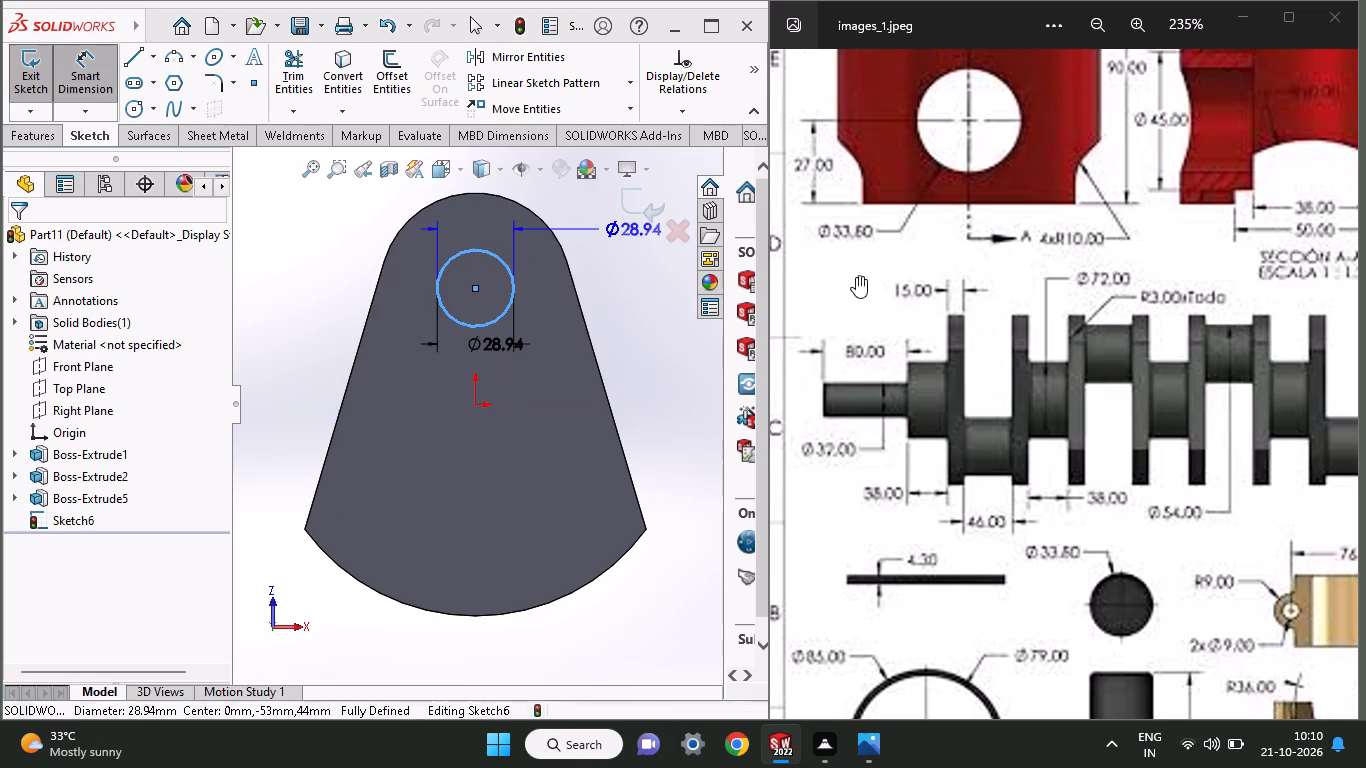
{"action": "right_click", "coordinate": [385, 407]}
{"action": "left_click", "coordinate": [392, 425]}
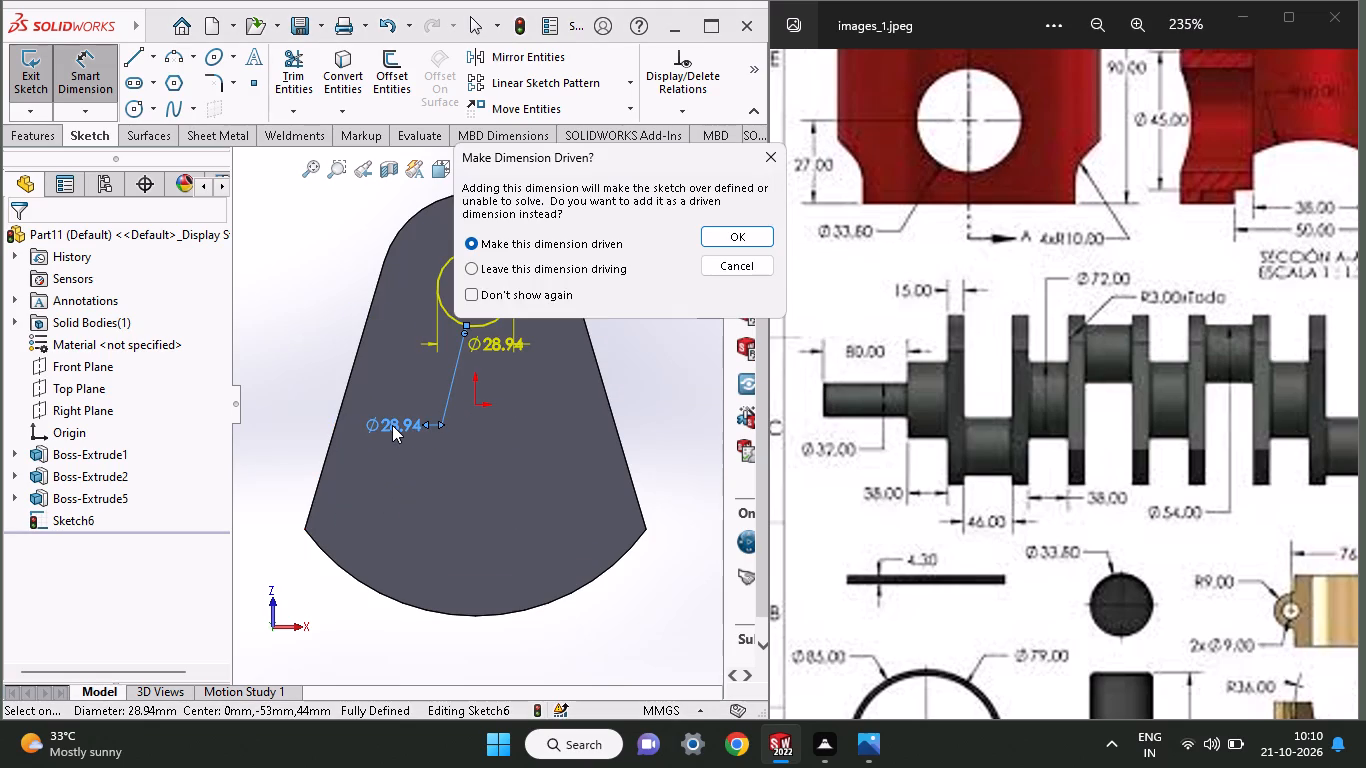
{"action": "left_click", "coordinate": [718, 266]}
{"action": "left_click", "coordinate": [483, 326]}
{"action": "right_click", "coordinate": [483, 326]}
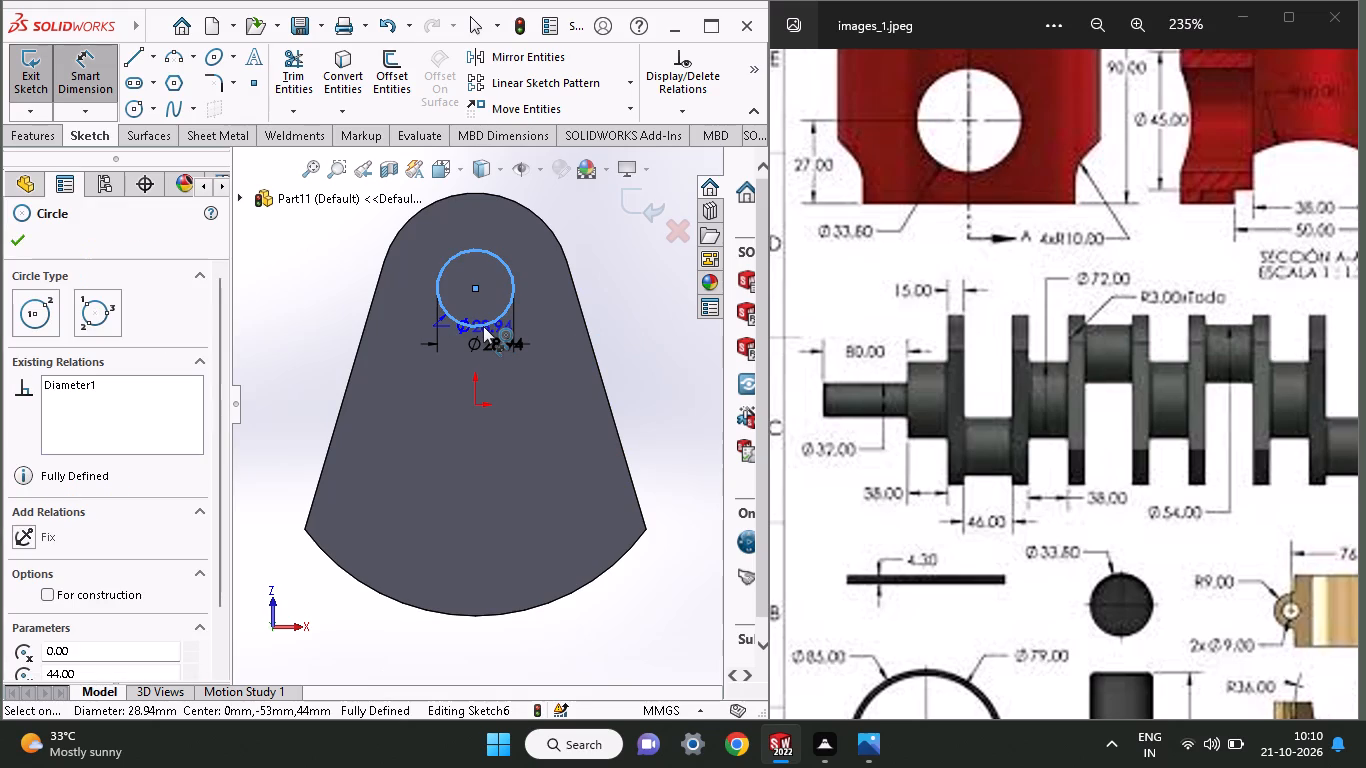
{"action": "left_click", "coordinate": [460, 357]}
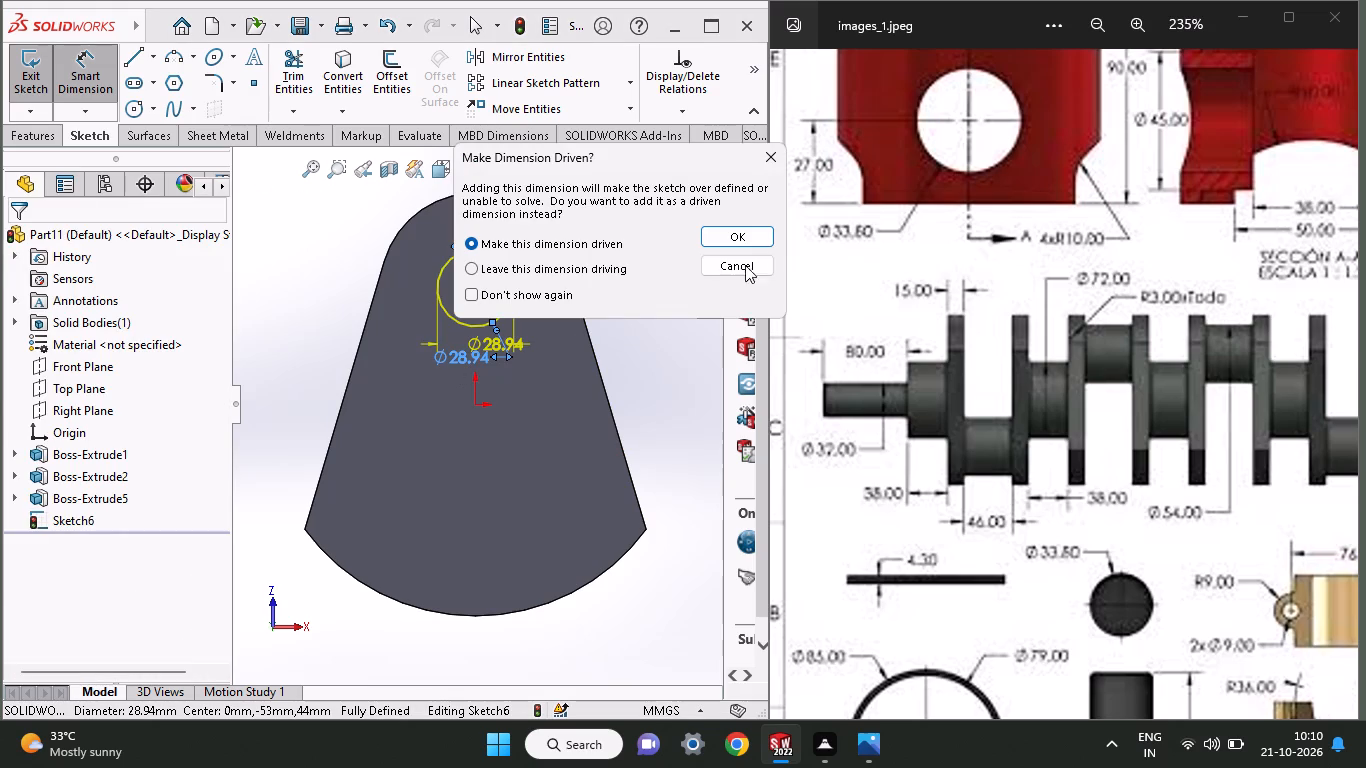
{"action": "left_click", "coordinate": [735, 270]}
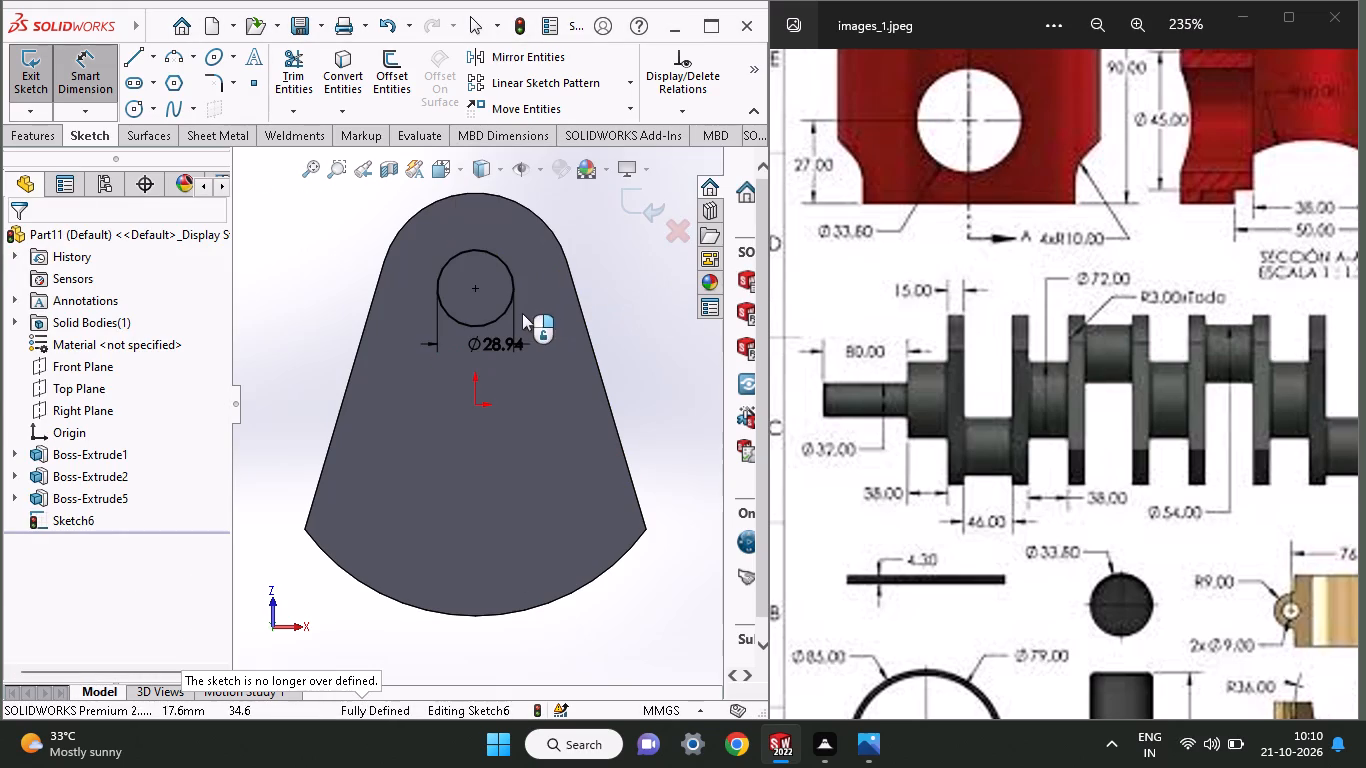
Exit the sketch and delete the sketch containing the small crankpin circle on the web's outer face.
{"action": "left_click", "coordinate": [641, 217]}
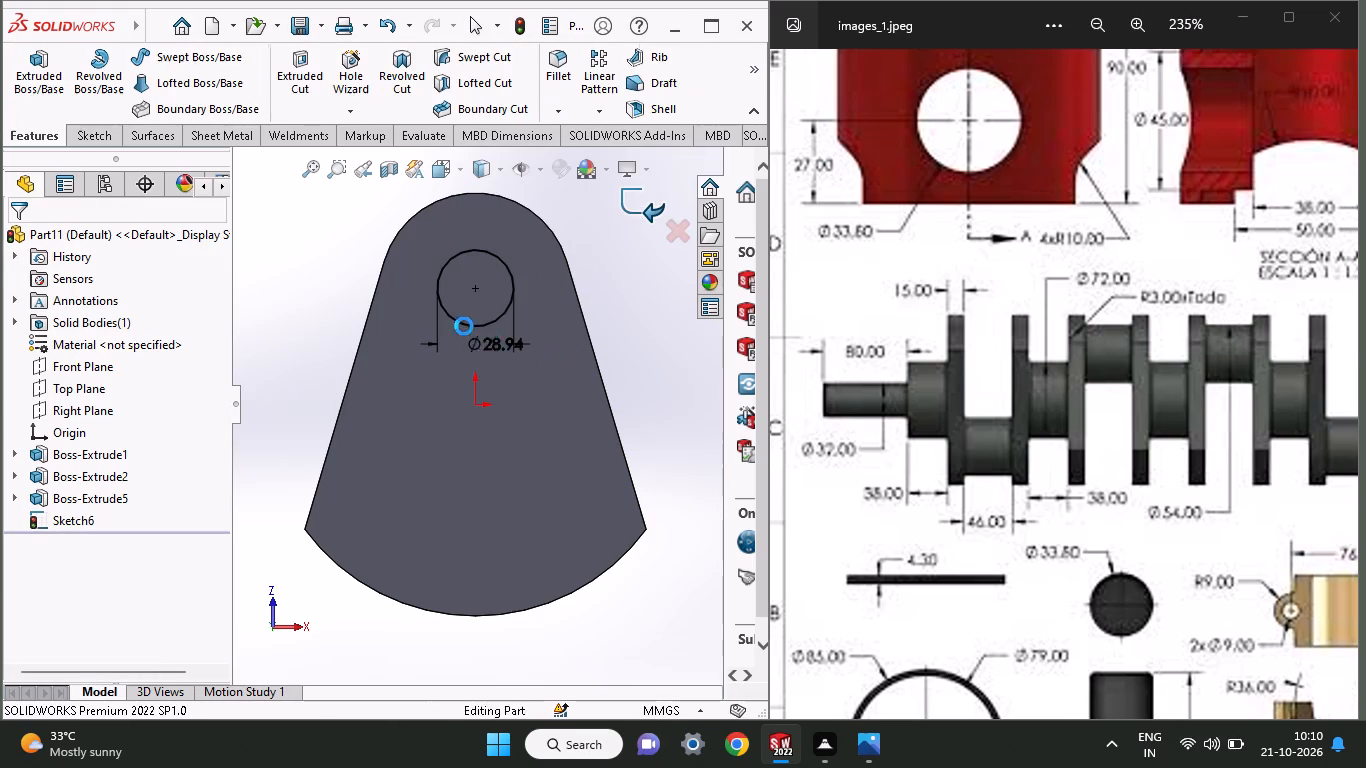
{"action": "left_click", "coordinate": [491, 317]}
{"action": "right_click", "coordinate": [491, 317]}
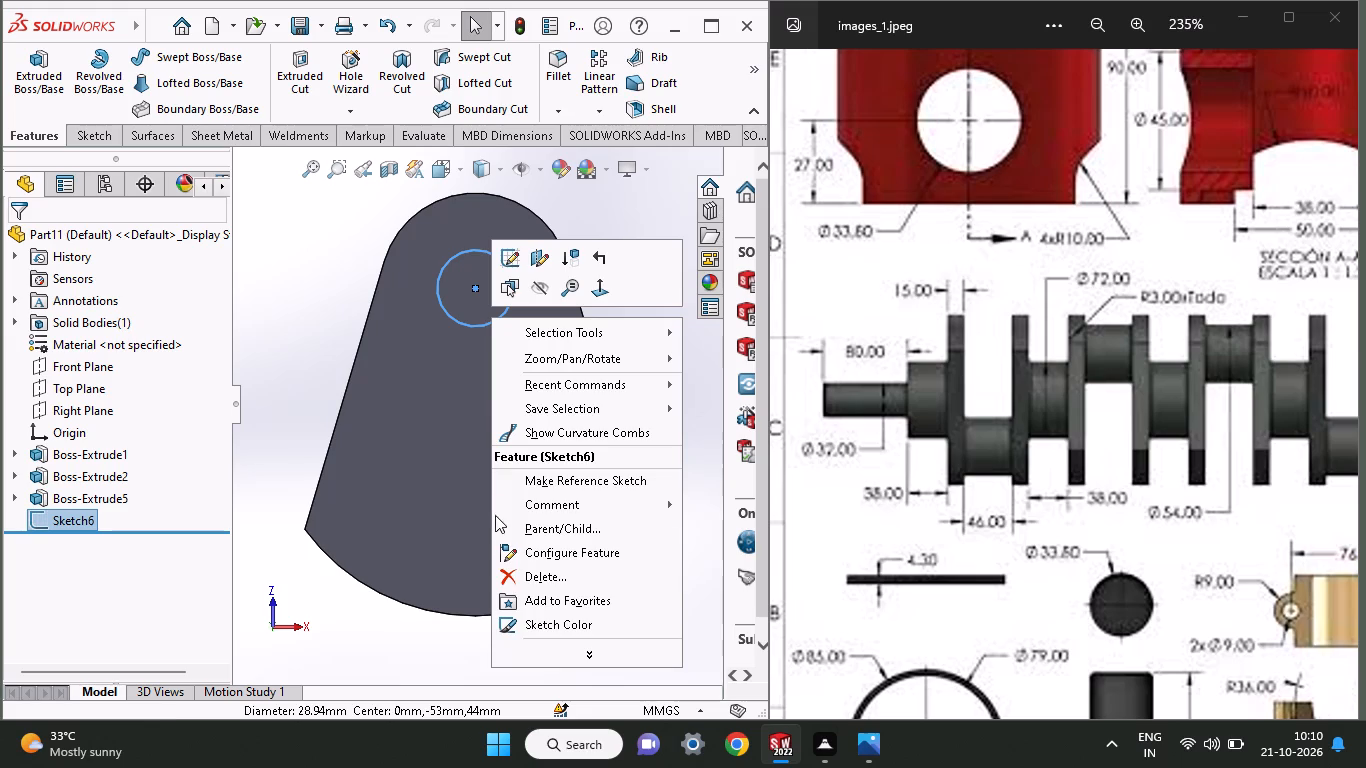
{"action": "left_click", "coordinate": [510, 572]}
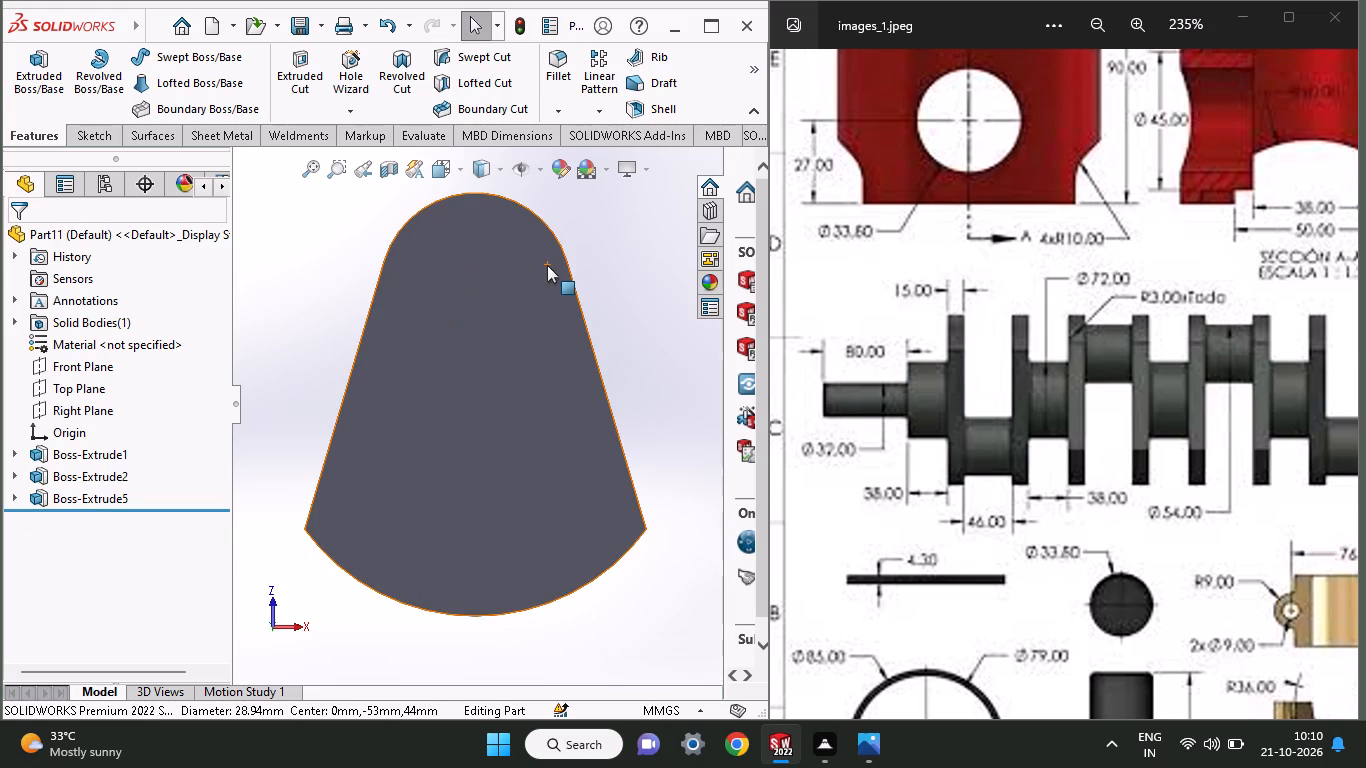
Open a new sketch on the web's outer face with the Circle tool.
{"action": "left_click", "coordinate": [89, 137]}
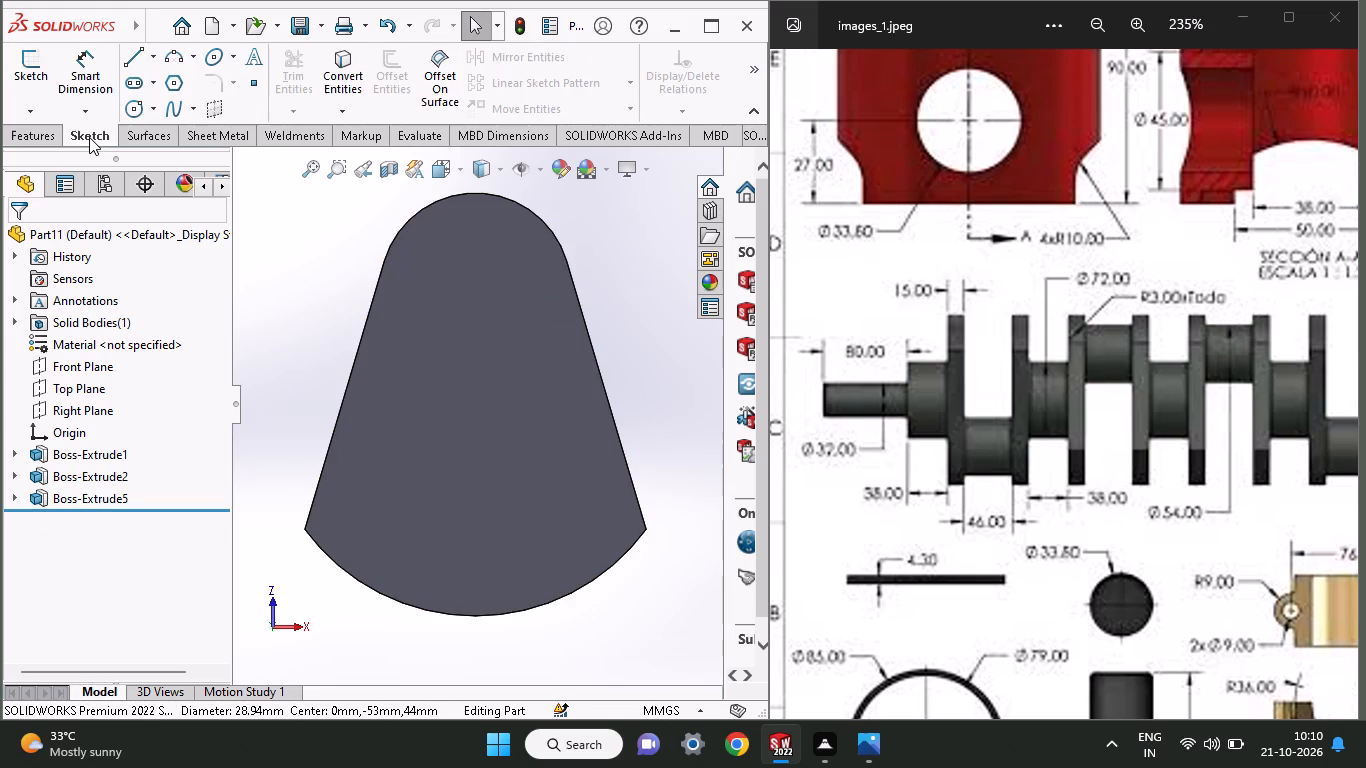
{"action": "left_click", "coordinate": [141, 107]}
{"action": "left_click", "coordinate": [432, 380]}
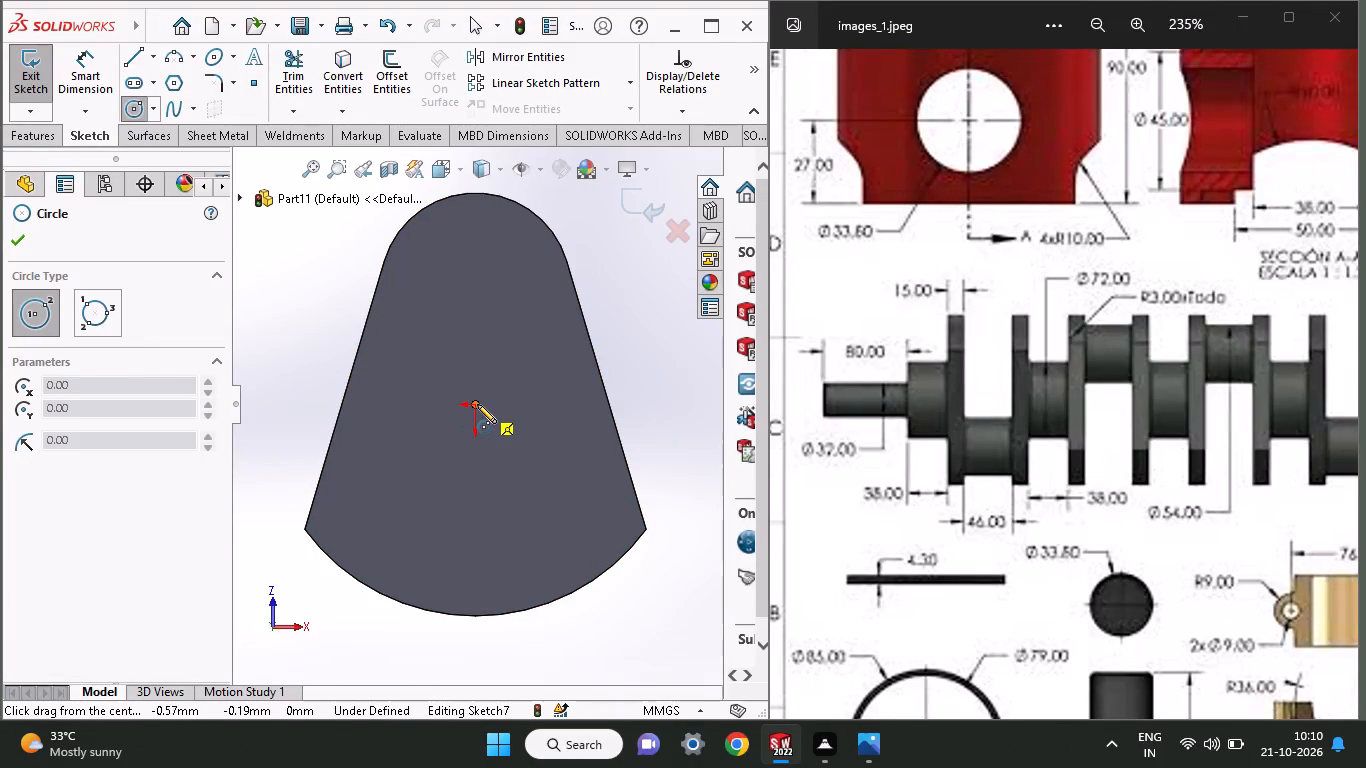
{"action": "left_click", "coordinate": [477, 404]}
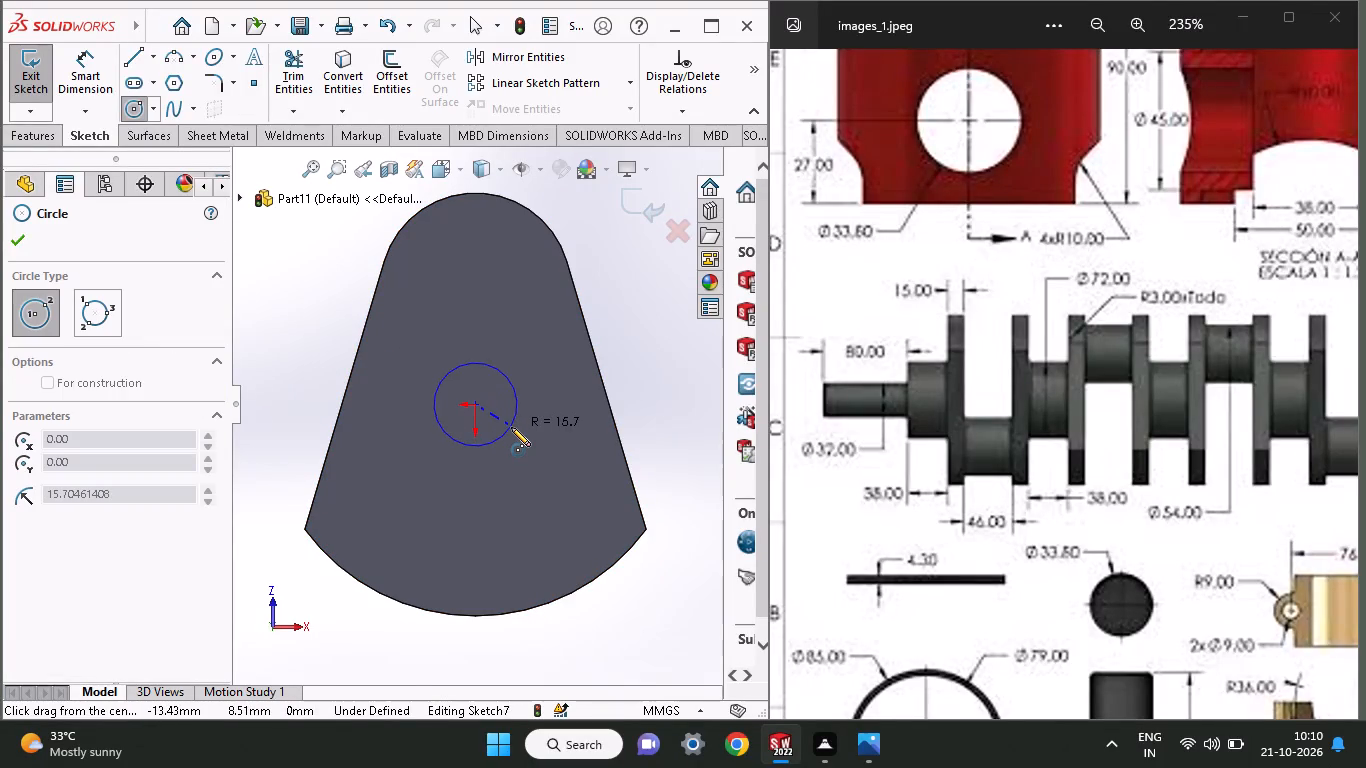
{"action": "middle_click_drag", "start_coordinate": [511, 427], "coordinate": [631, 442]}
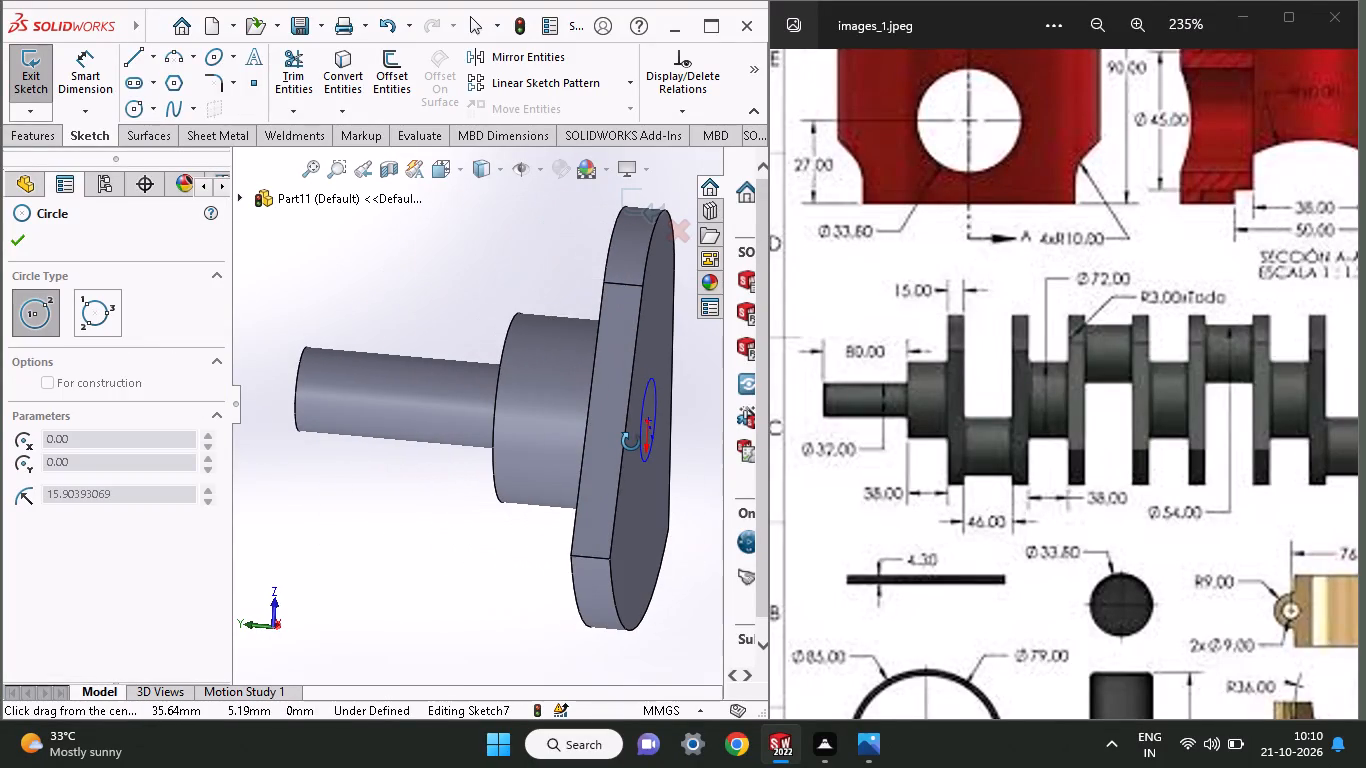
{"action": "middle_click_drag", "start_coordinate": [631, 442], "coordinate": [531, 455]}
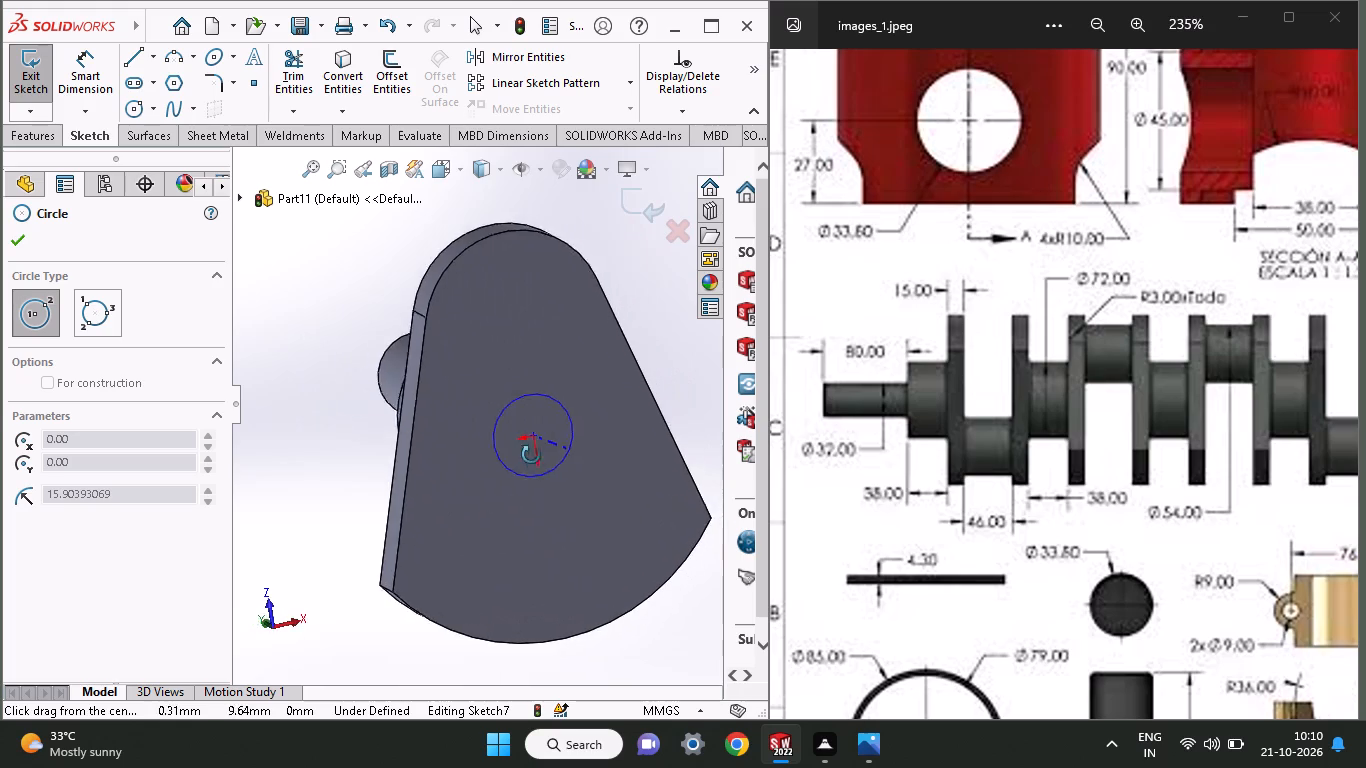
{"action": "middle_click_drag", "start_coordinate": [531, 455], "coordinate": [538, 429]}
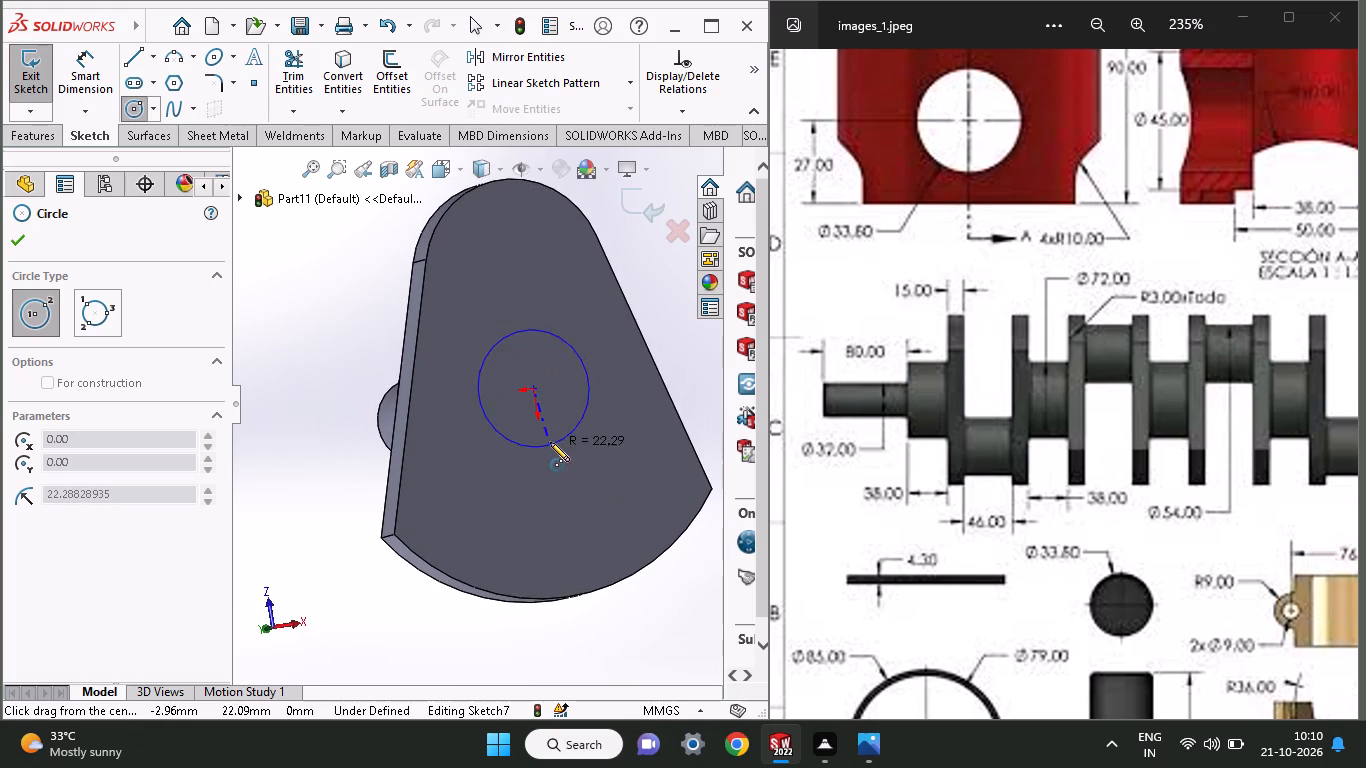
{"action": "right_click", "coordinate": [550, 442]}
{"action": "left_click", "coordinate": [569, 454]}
Sketch a circle about 25 mm in diameter on the web's outer face, centred on its rounded end, 44 mm from the origin.
{"action": "middle_click_drag", "start_coordinate": [1267, 449], "coordinate": [1085, 524]}
{"action": "middle_click_drag", "start_coordinate": [1133, 470], "coordinate": [736, 575]}
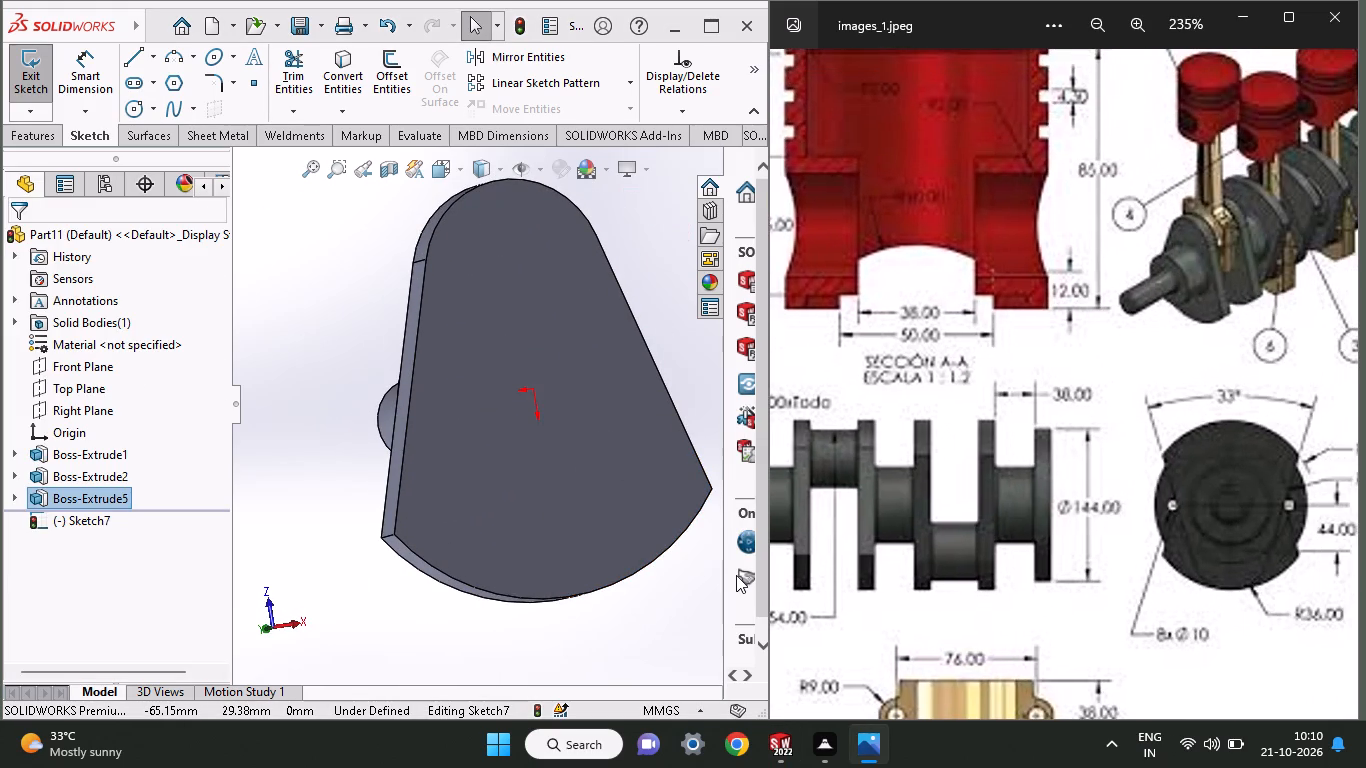
{"action": "middle_click_drag", "start_coordinate": [736, 575], "coordinate": [749, 571]}
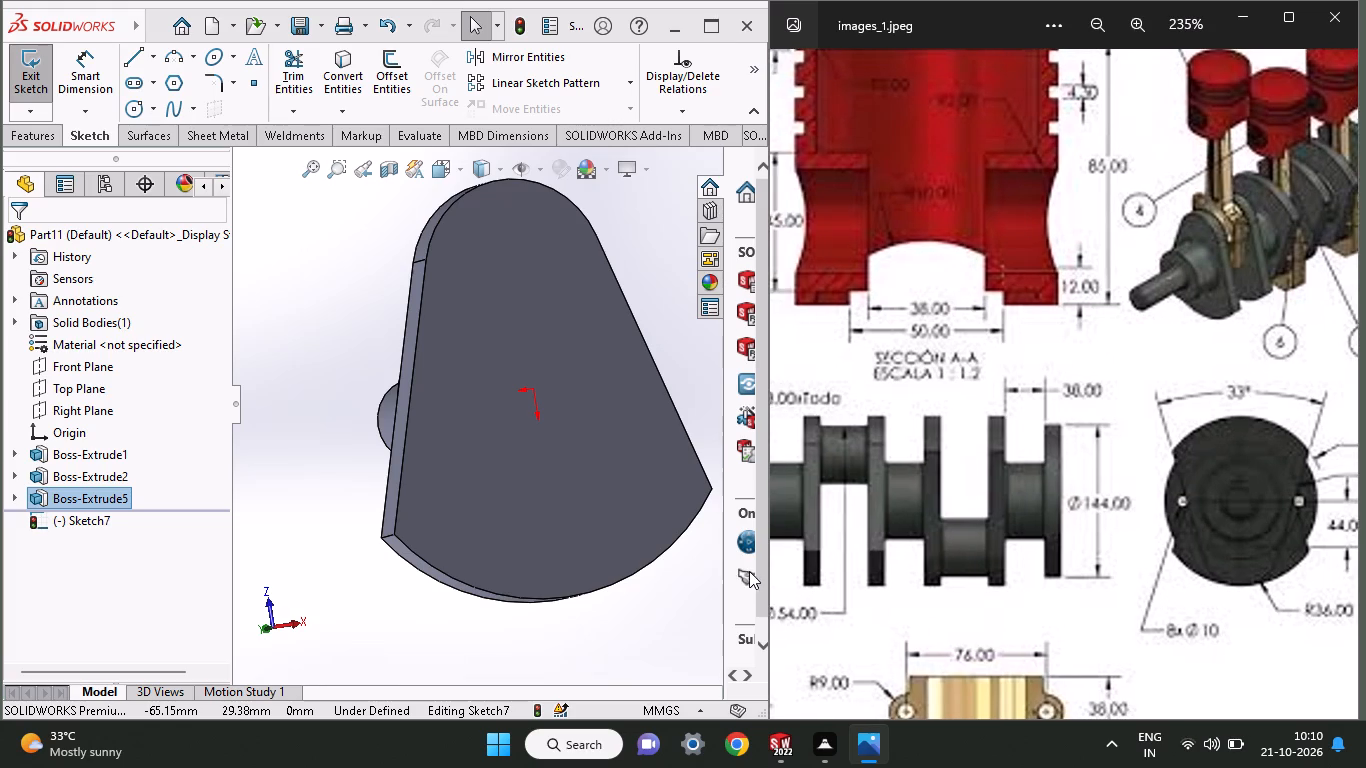
{"action": "middle_click_drag", "start_coordinate": [749, 571], "coordinate": [859, 530]}
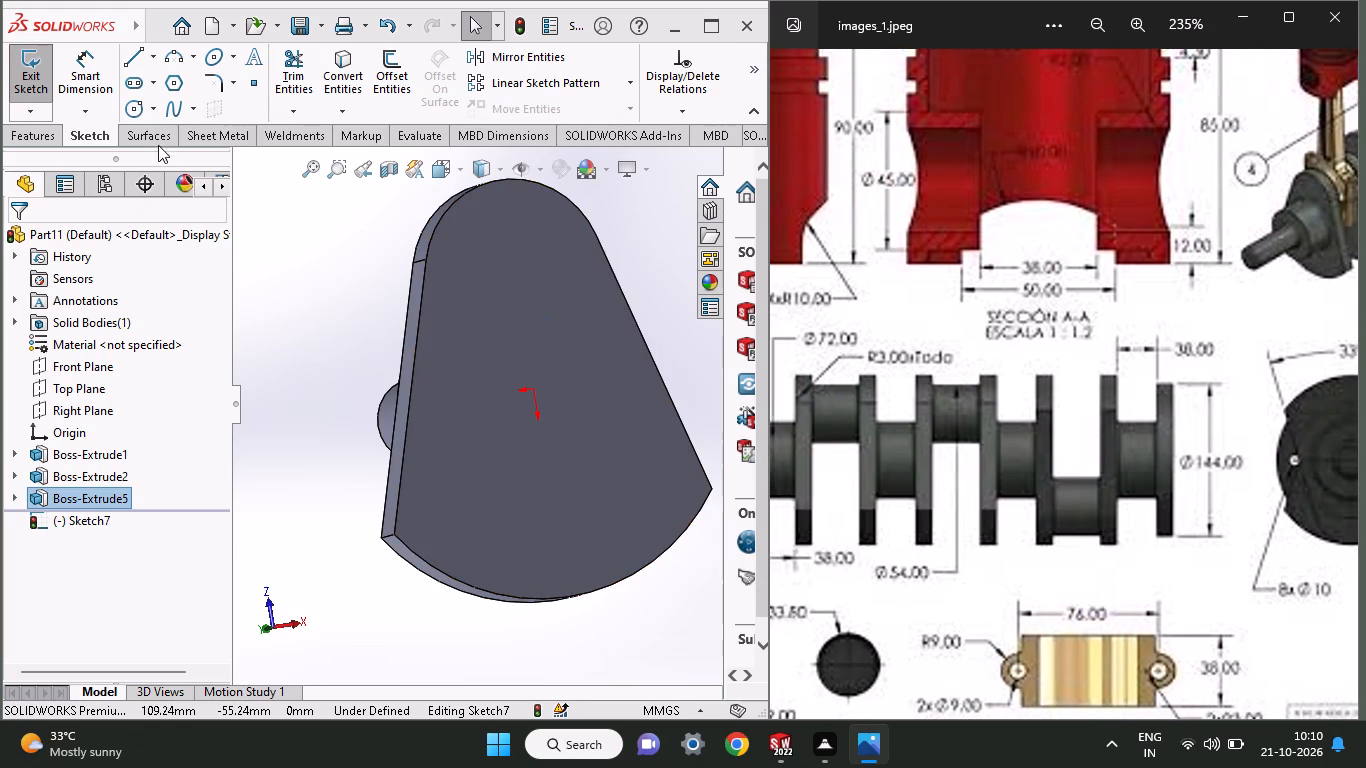
{"action": "left_click", "coordinate": [134, 113]}
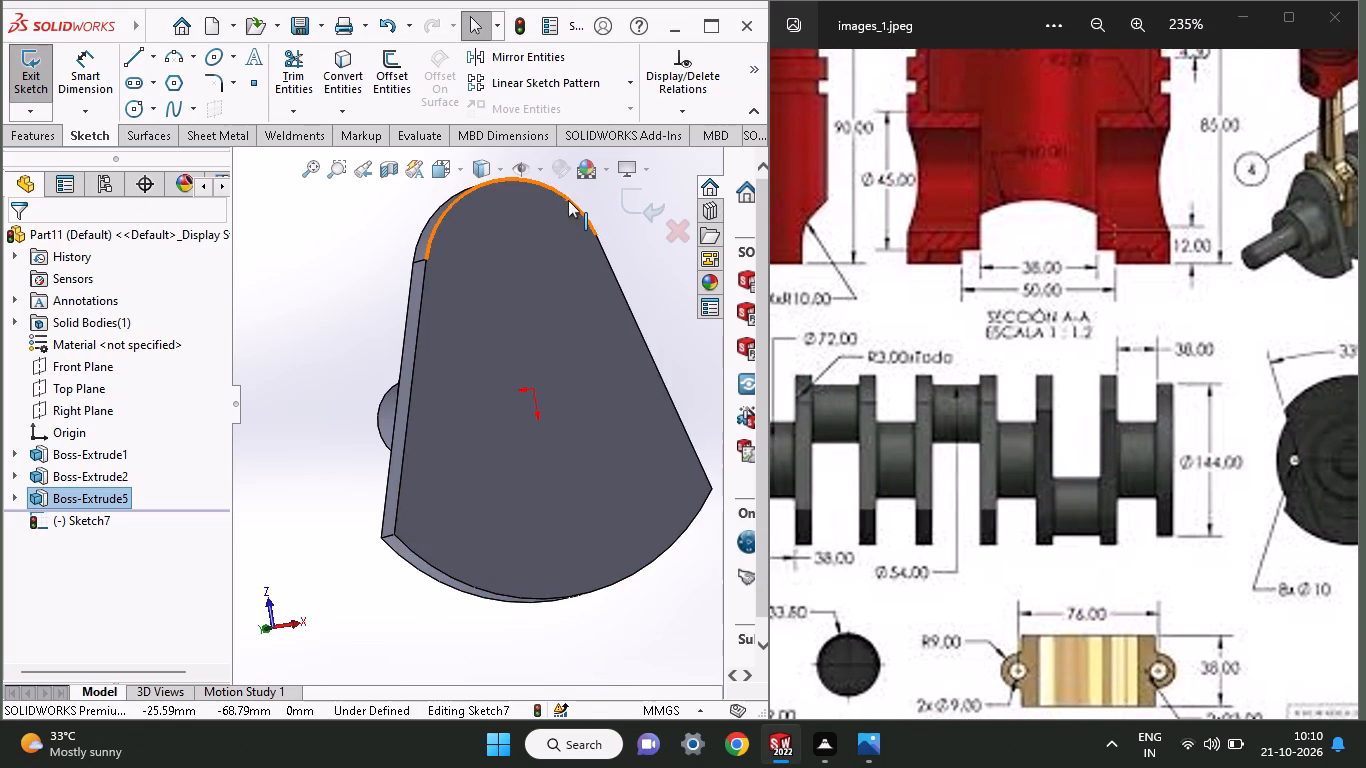
{"action": "left_click", "coordinate": [128, 103]}
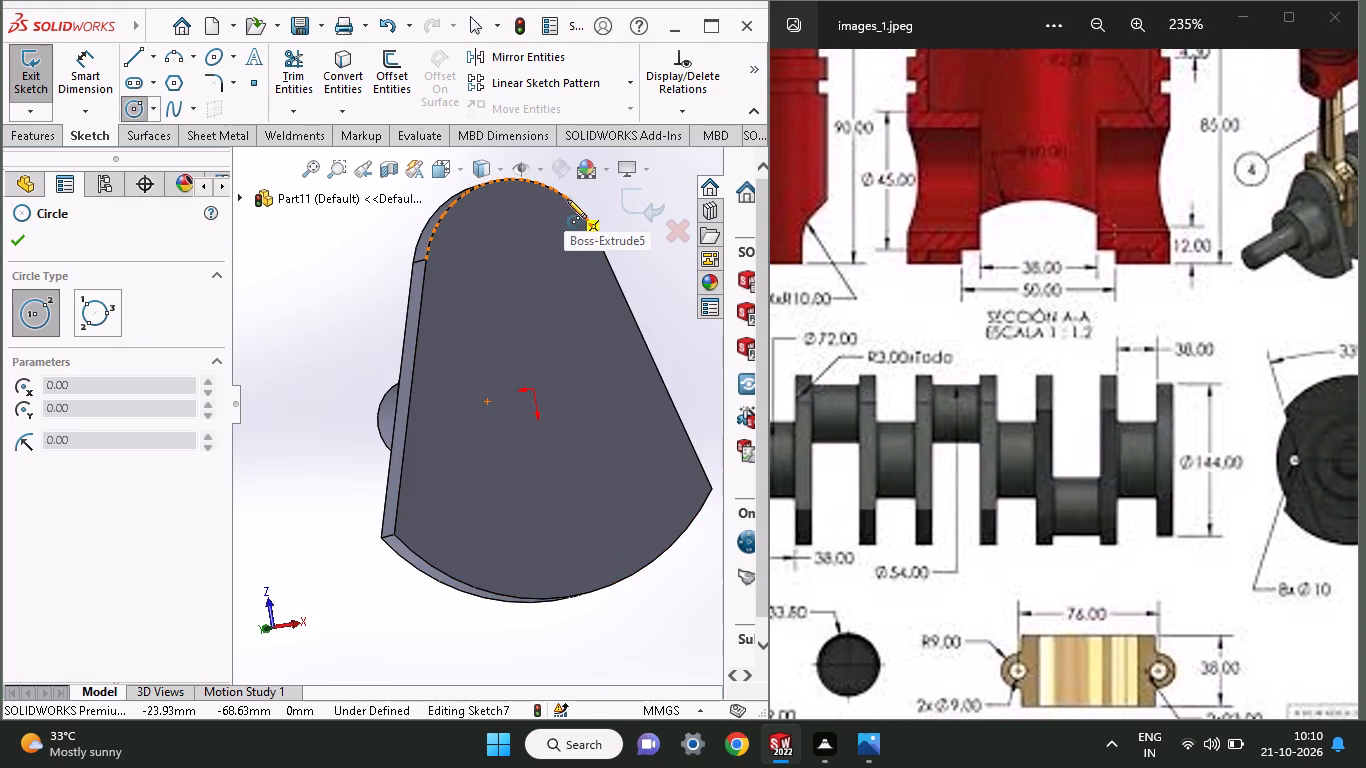
{"action": "left_click", "coordinate": [515, 275]}
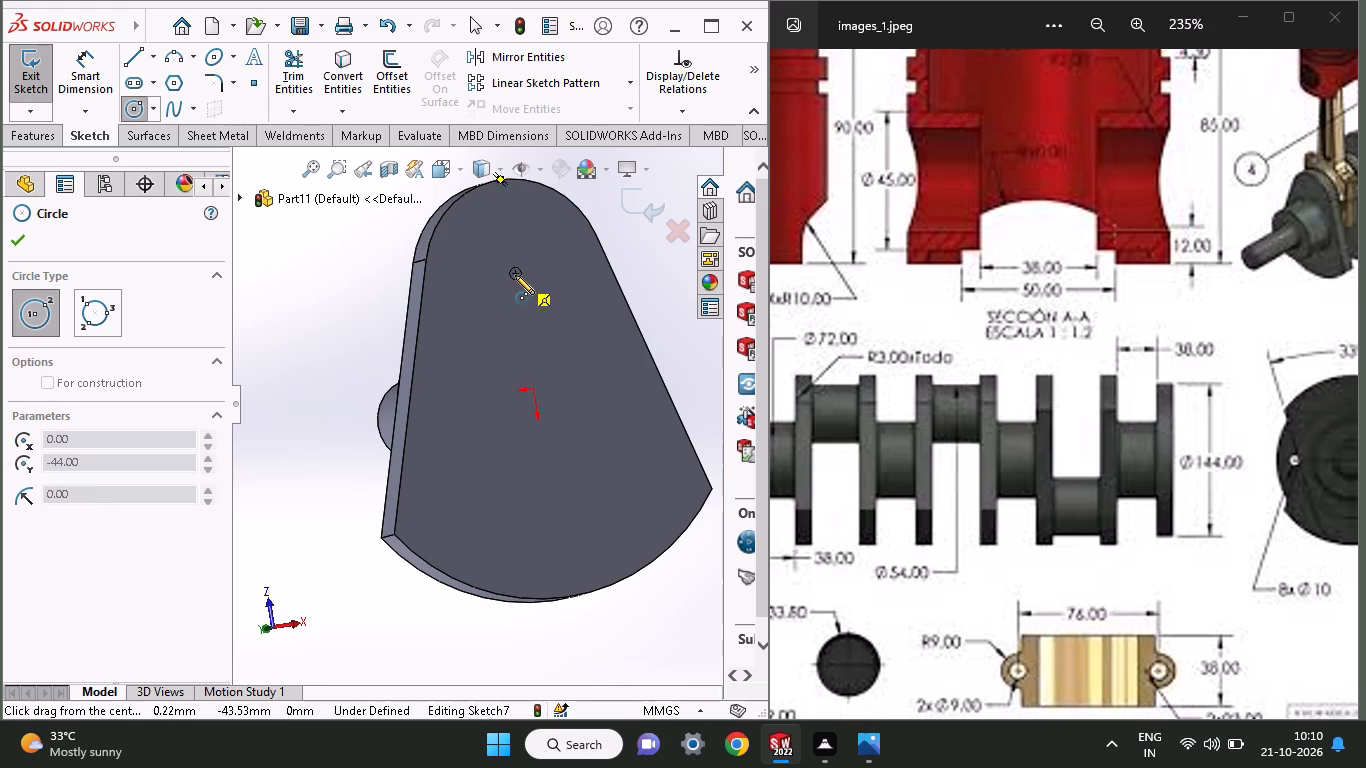
{"action": "left_click", "coordinate": [529, 303]}
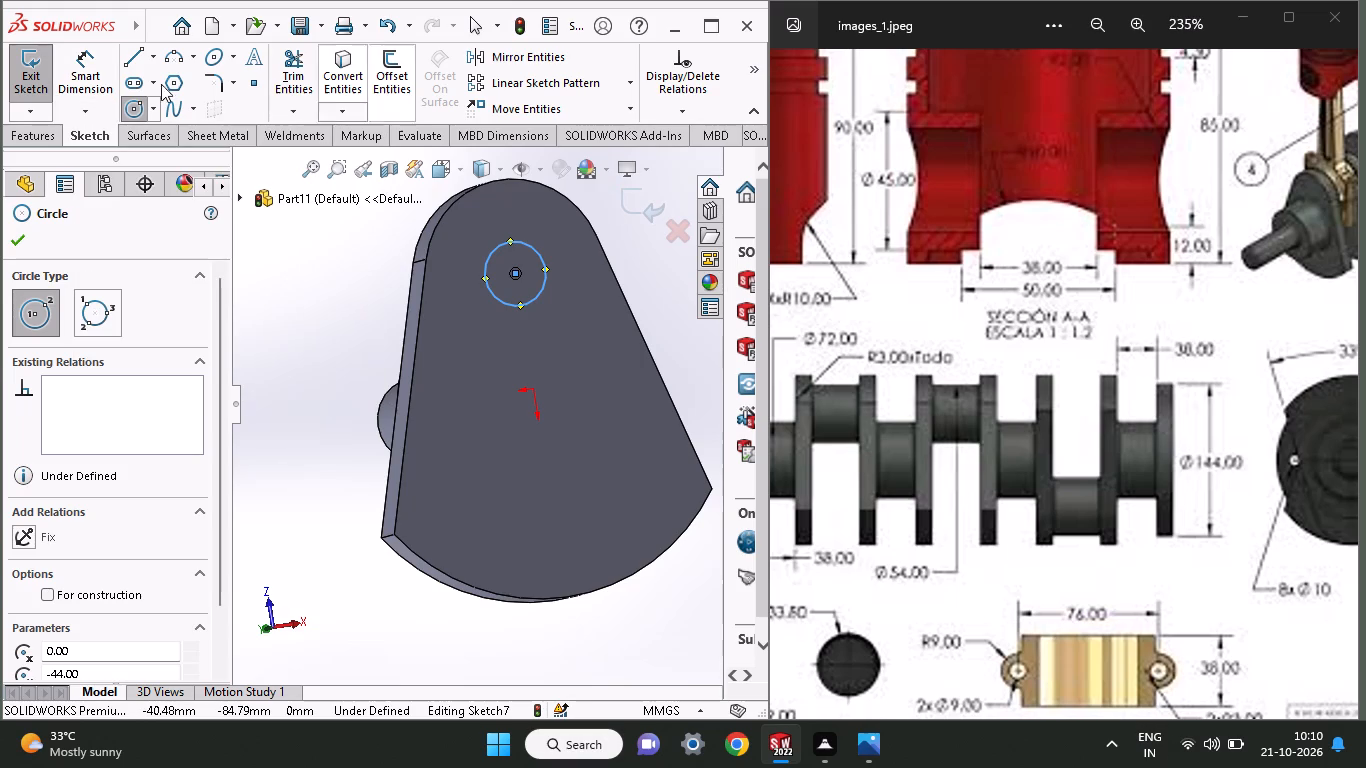
Dimension the new circle's diameter to 54 mm for the crankpin.
{"action": "left_click", "coordinate": [90, 78]}
{"action": "left_click", "coordinate": [501, 305]}
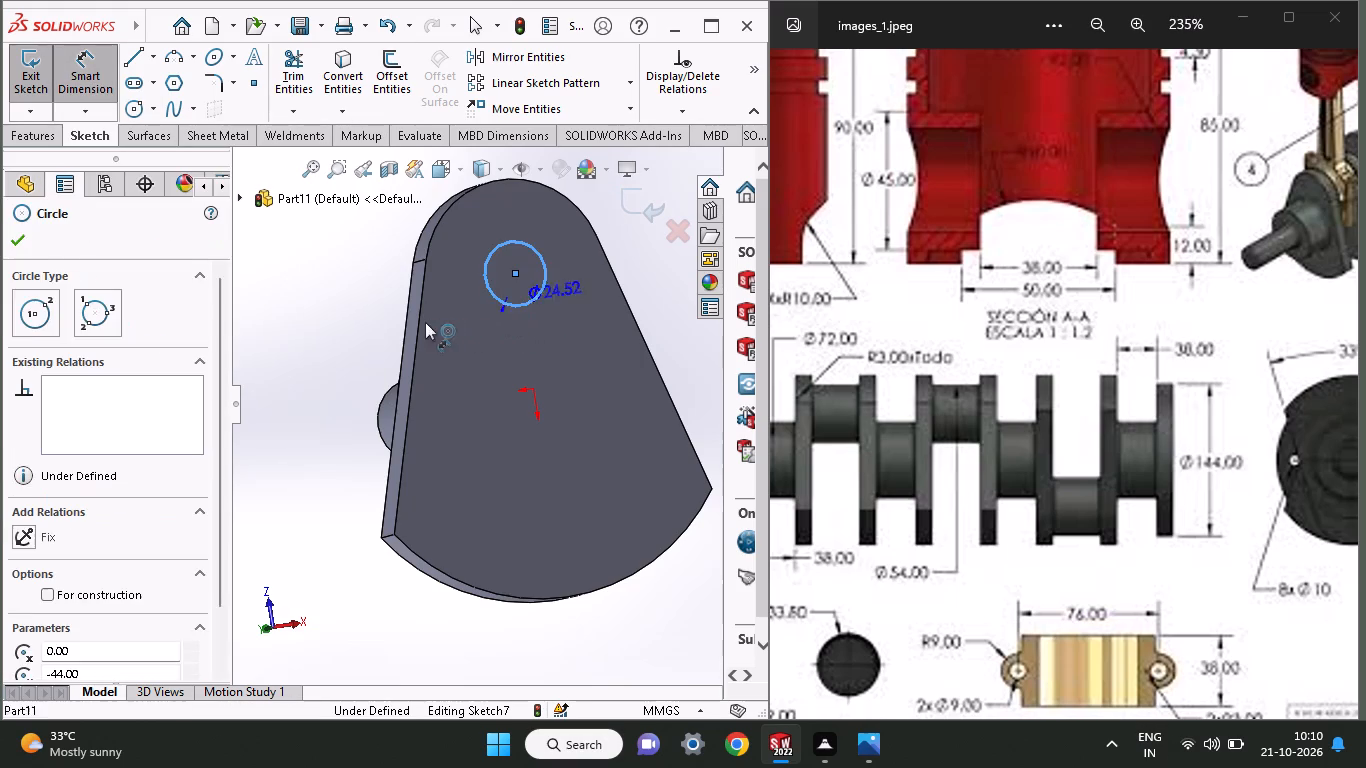
{"action": "left_click", "coordinate": [331, 329]}
{"action": "key", "text": "5"}
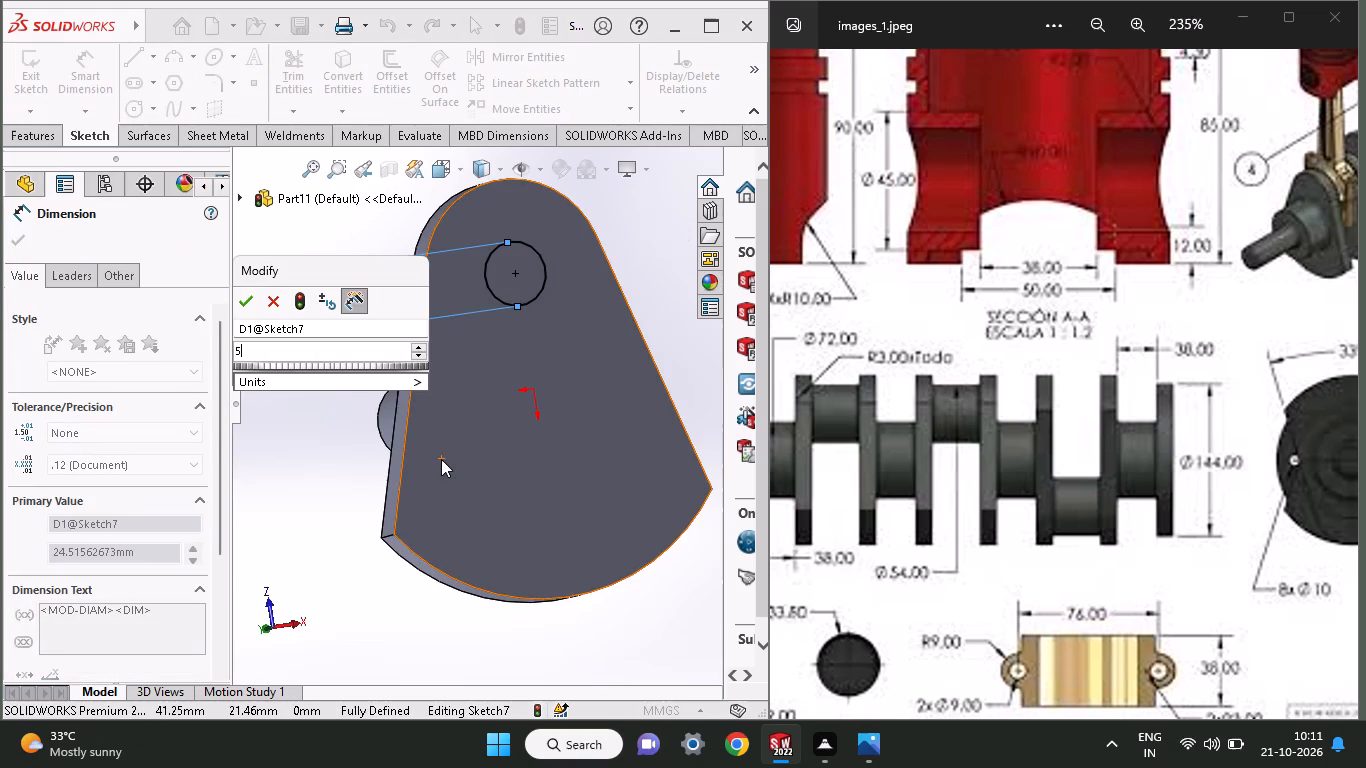
{"action": "key", "text": "4"}
{"action": "key", "text": "Return"}
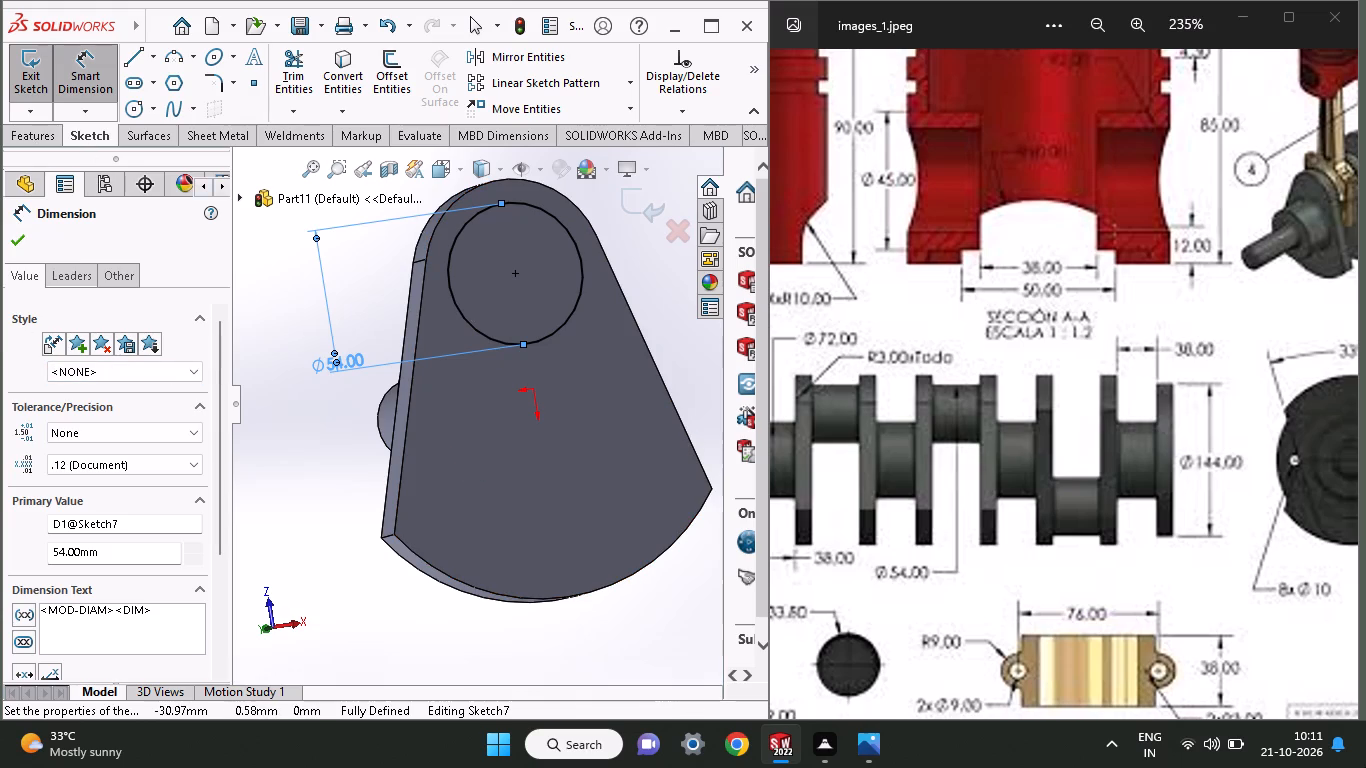
Extrude the 54 mm circle 46 mm outward from the web as a blind boss merged with the body, following the reference drawing.
{"action": "left_click", "coordinate": [25, 127]}
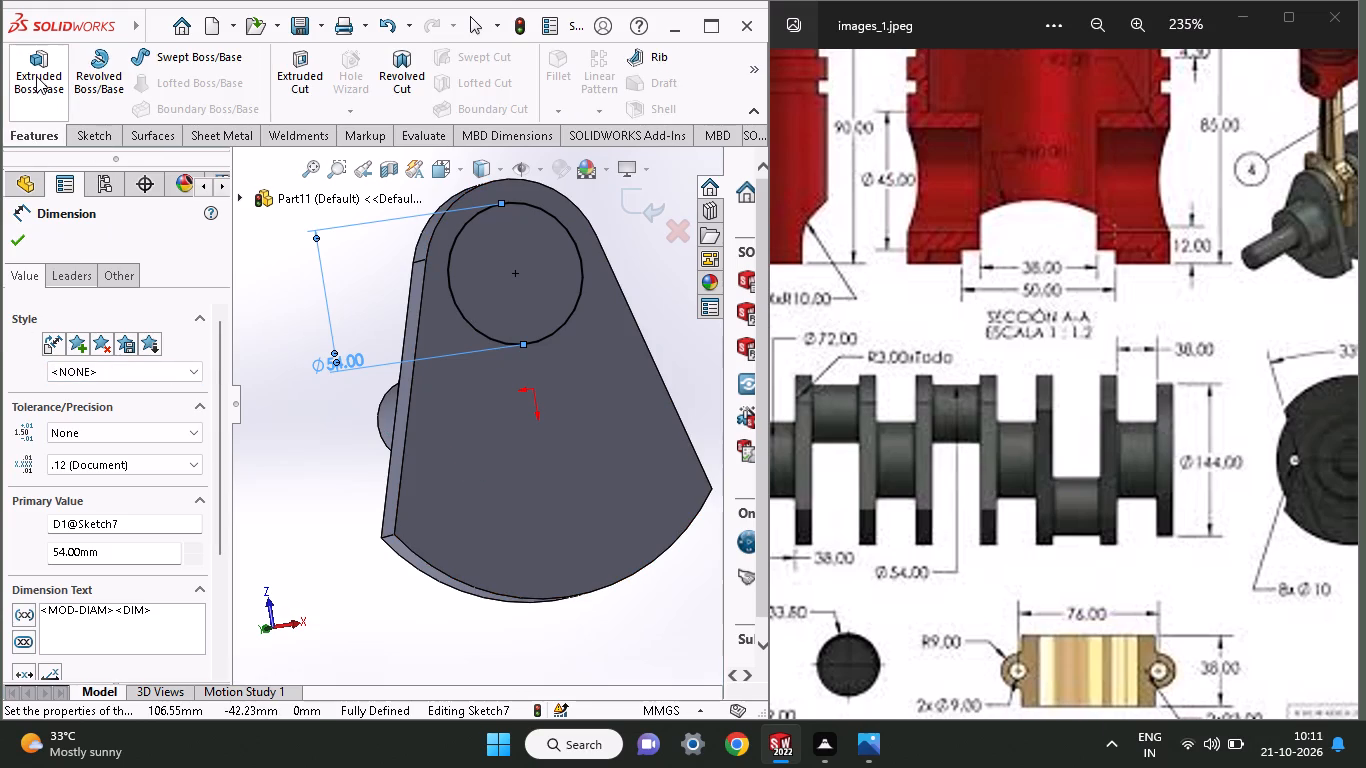
{"action": "left_click", "coordinate": [36, 76]}
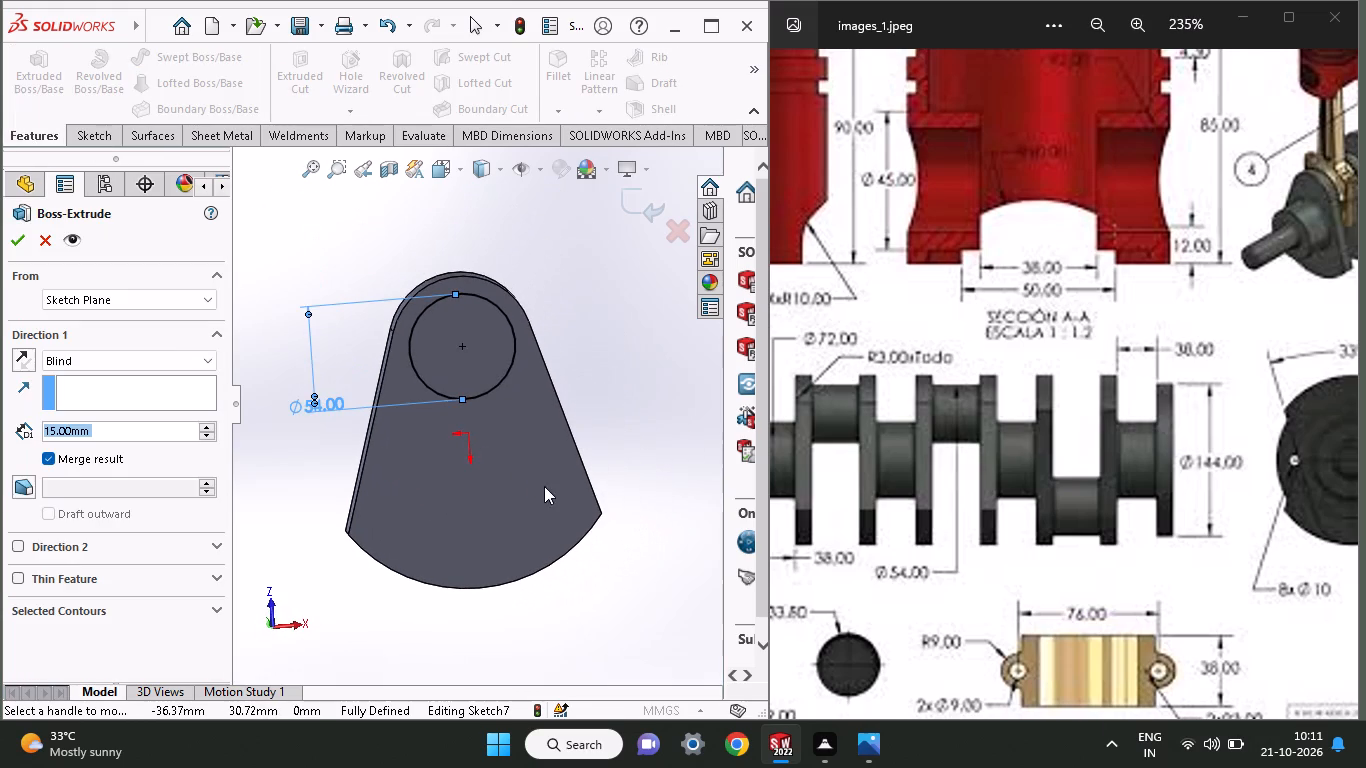
{"action": "middle_click_drag", "start_coordinate": [915, 516], "coordinate": [1101, 487]}
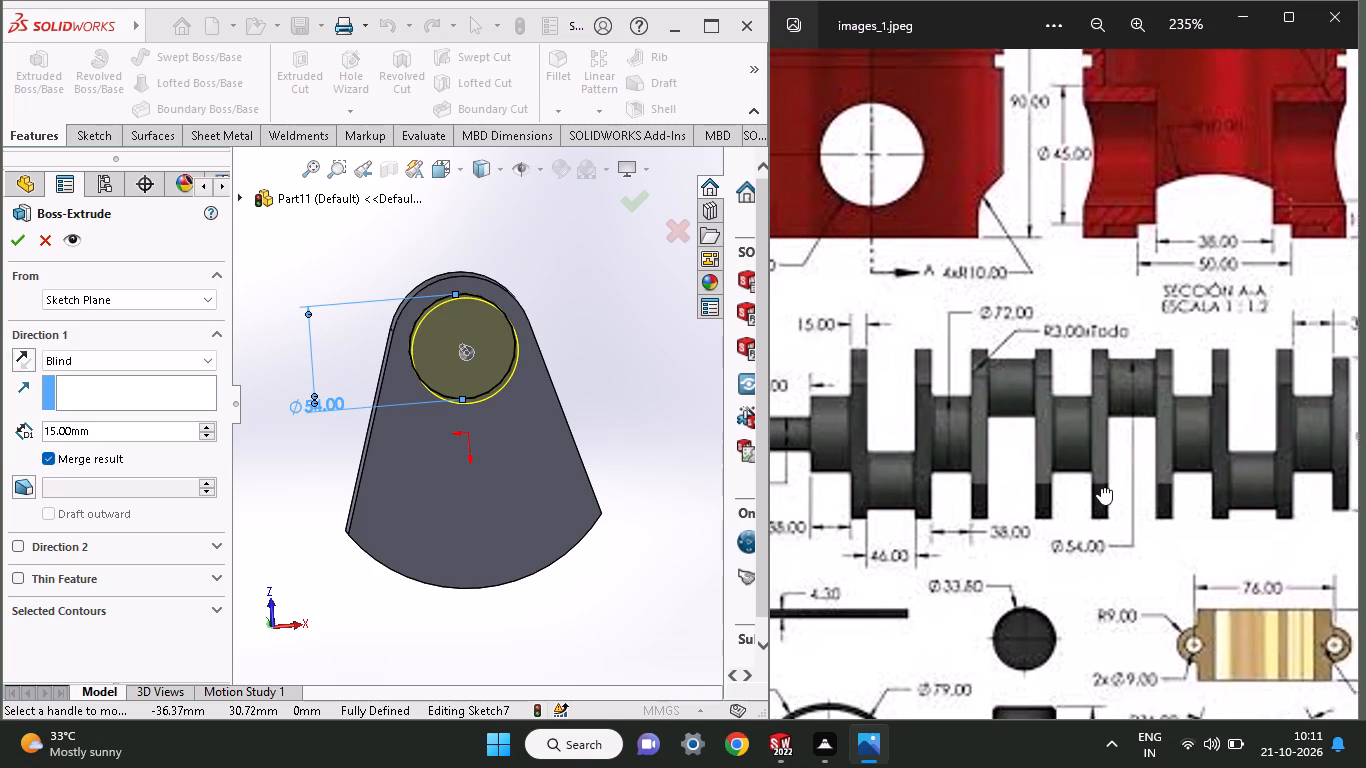
{"action": "middle_click_drag", "start_coordinate": [1101, 487], "coordinate": [1158, 475]}
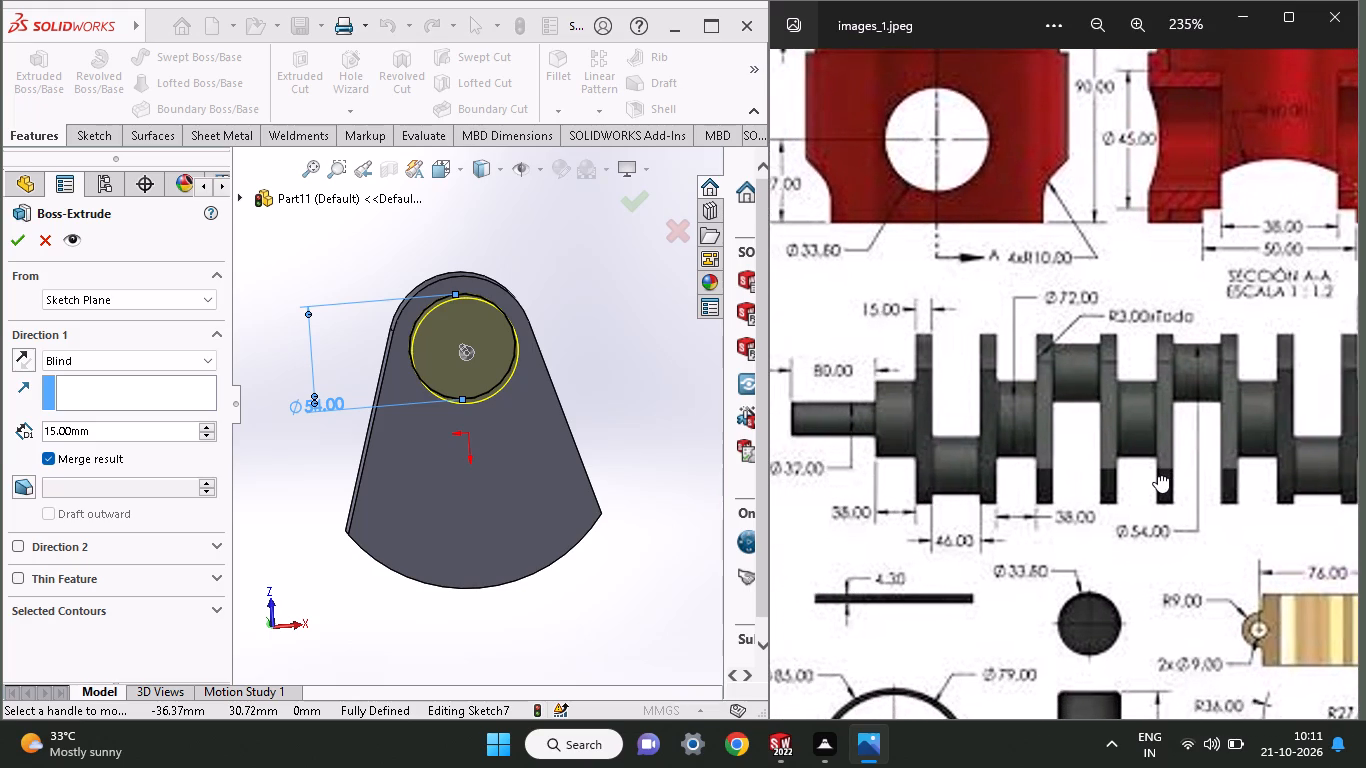
{"action": "middle_click_drag", "start_coordinate": [1158, 475], "coordinate": [1239, 473]}
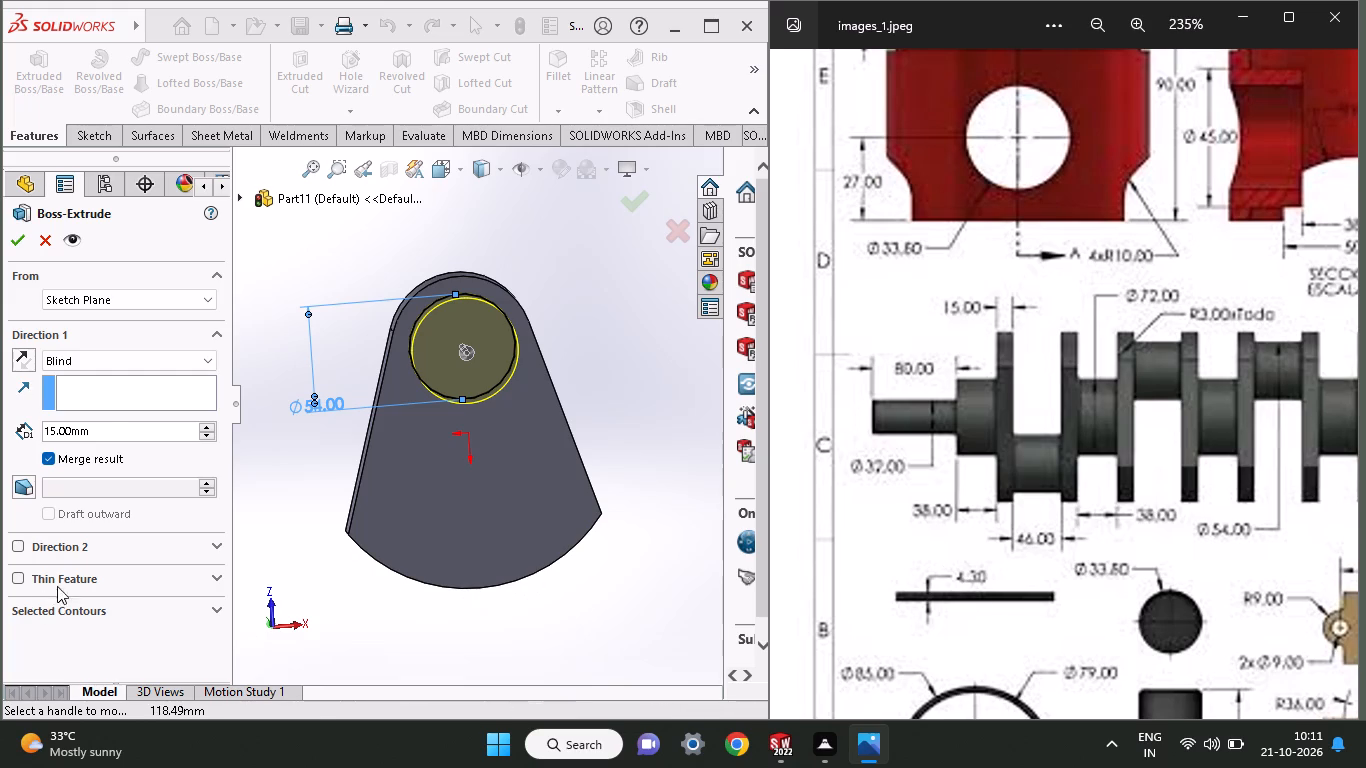
{"action": "left_click_drag", "start_coordinate": [103, 423], "coordinate": [0, 457]}
{"action": "left_click_drag", "start_coordinate": [103, 420], "coordinate": [75, 428]}
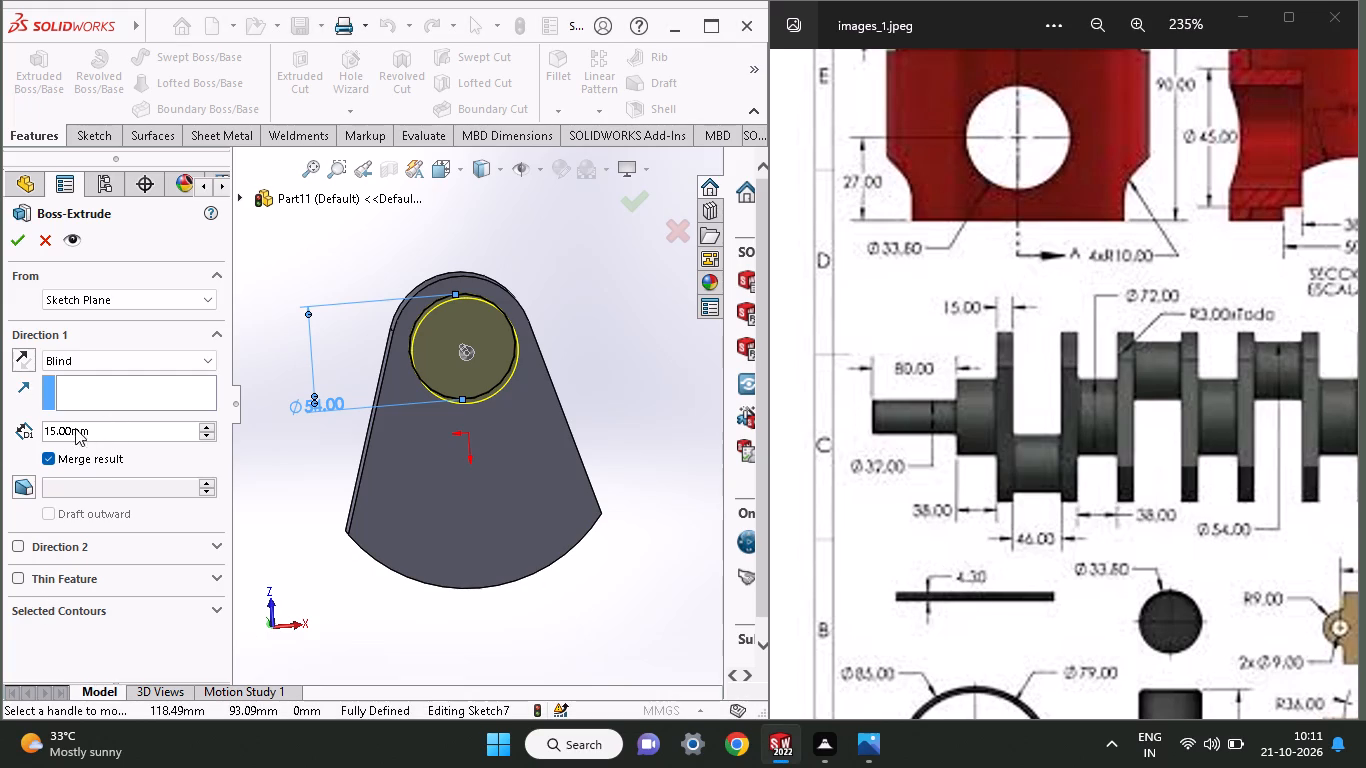
{"action": "left_click_drag", "start_coordinate": [75, 428], "coordinate": [40, 438]}
{"action": "left_click_drag", "start_coordinate": [93, 436], "coordinate": [0, 434]}
{"action": "key", "text": "4"}
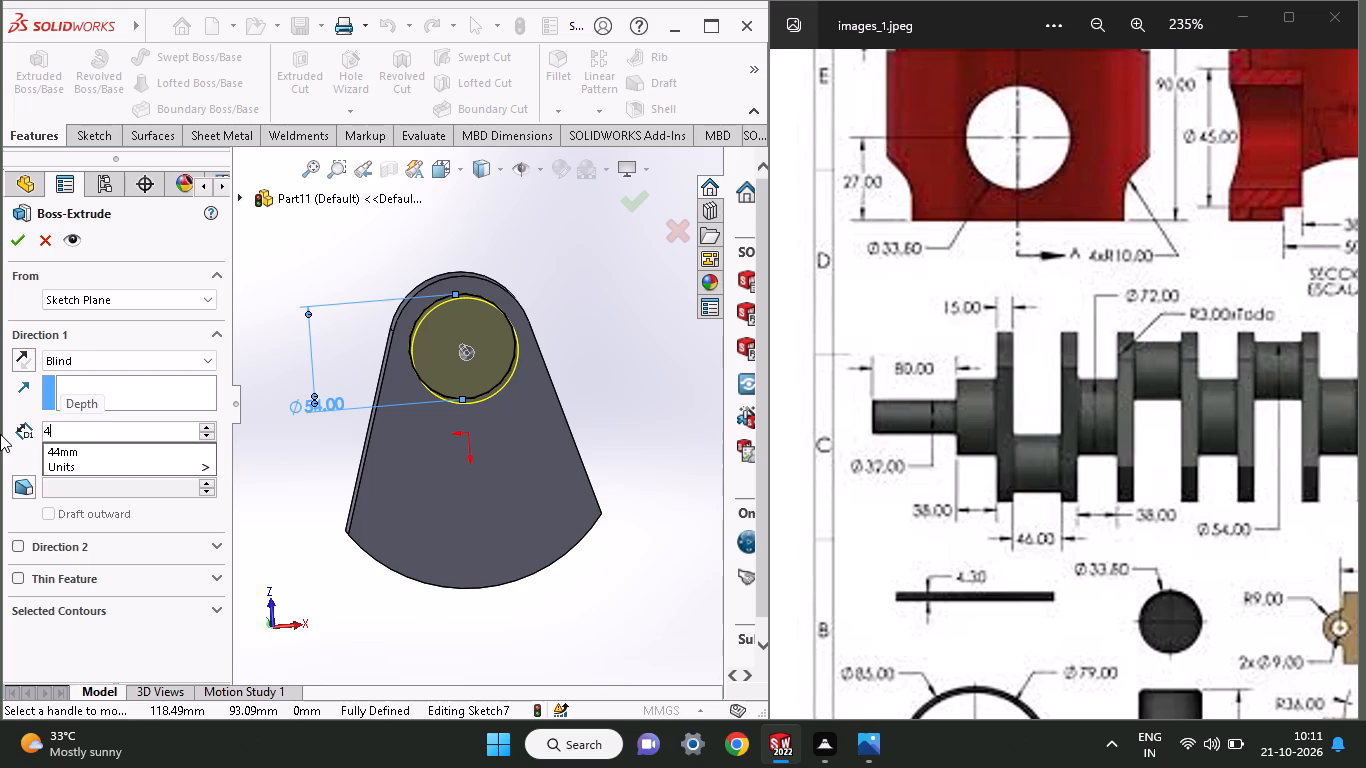
{"action": "key", "text": "6"}
{"action": "key", "text": "Return"}
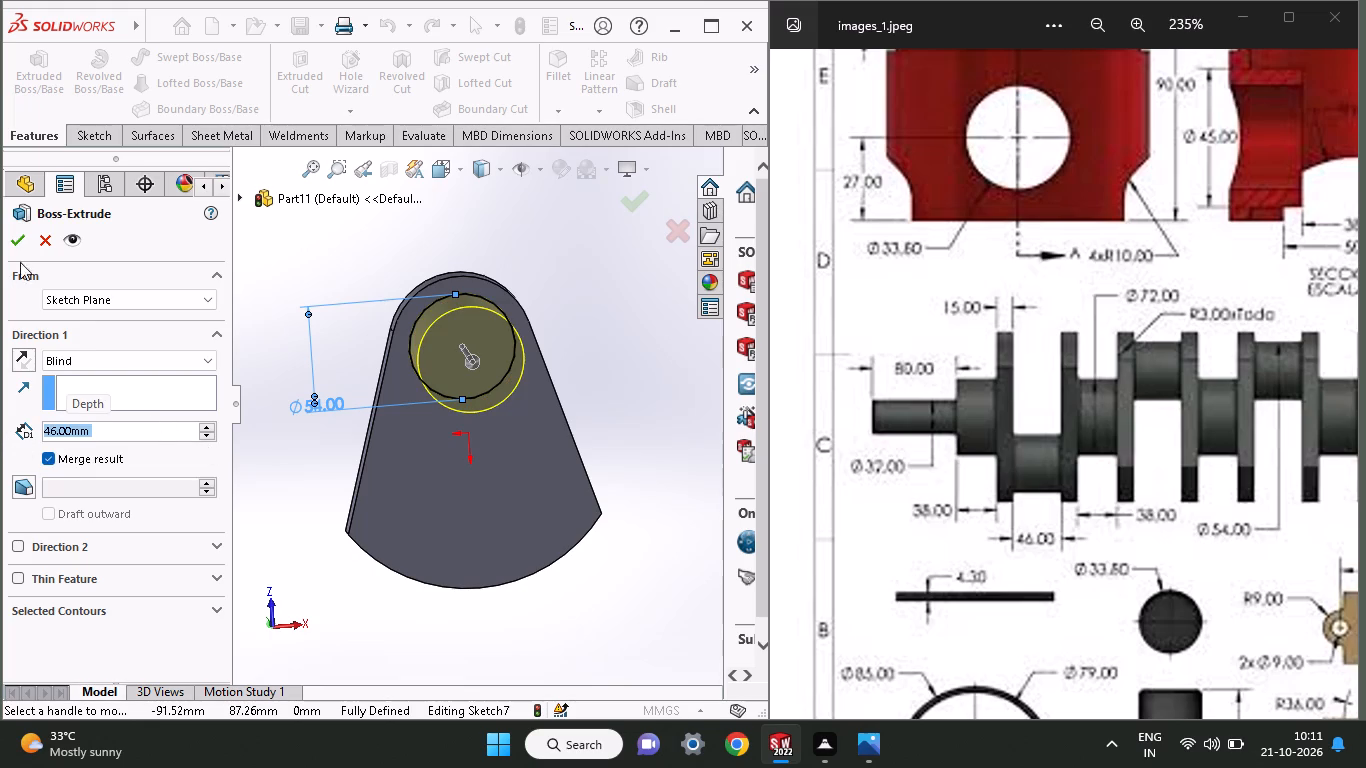
{"action": "left_click", "coordinate": [6, 229]}
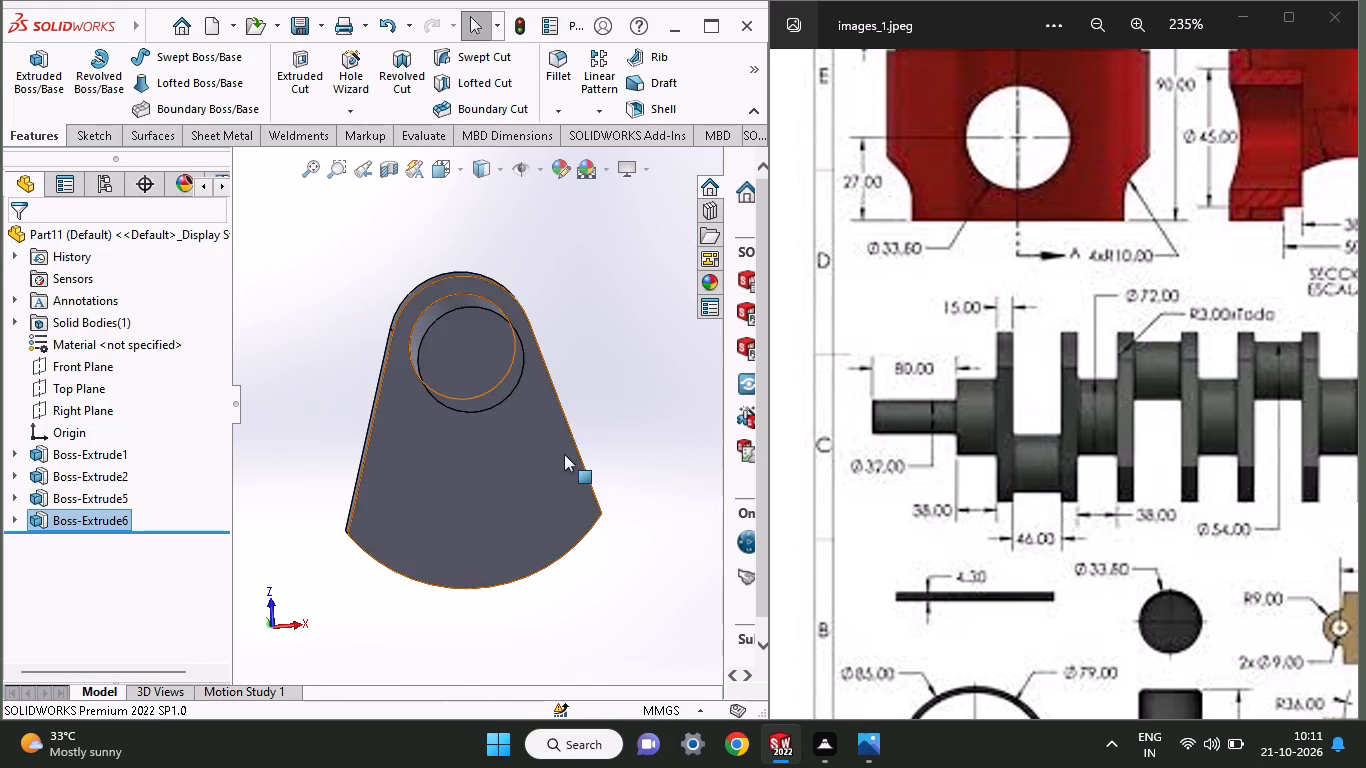
Open a new sketch on the crankpin's circular end face.
{"action": "middle_click_drag", "start_coordinate": [564, 454], "coordinate": [595, 510]}
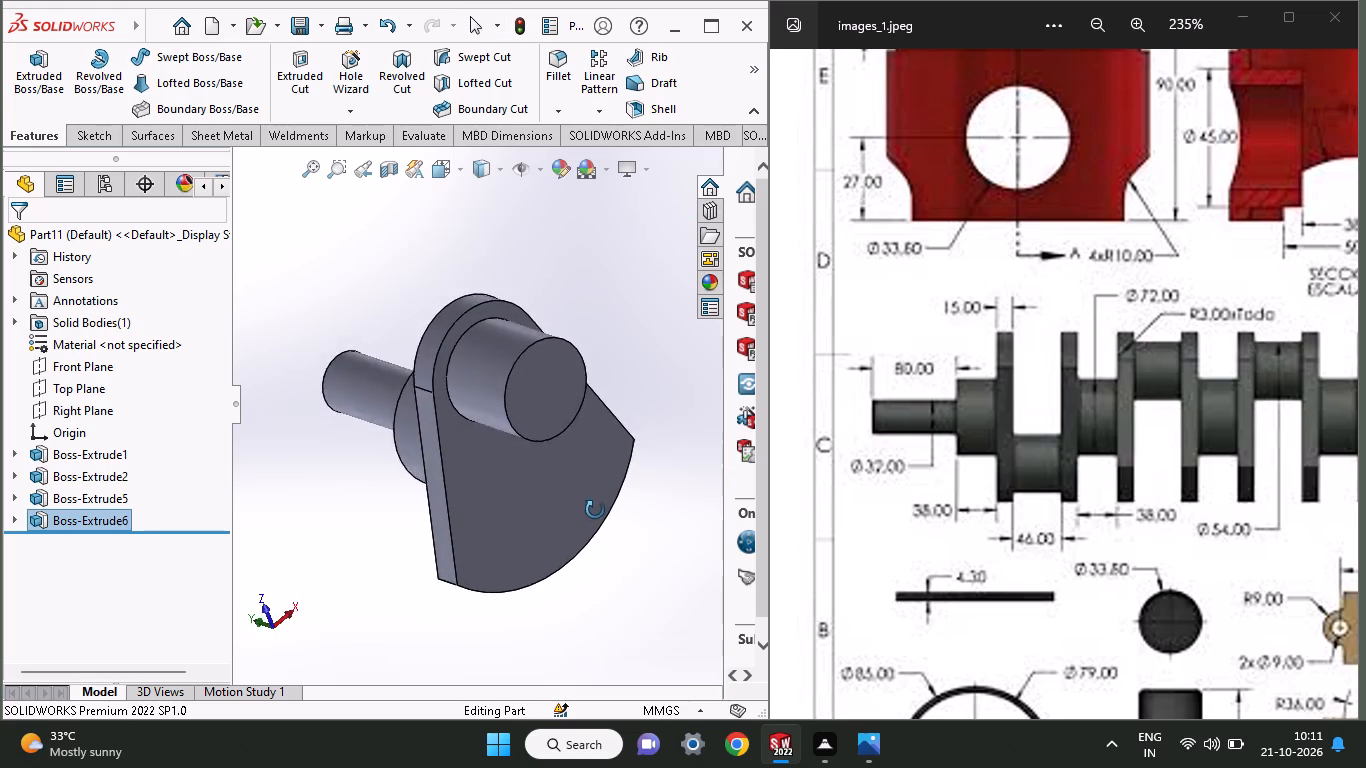
{"action": "middle_click_drag", "start_coordinate": [595, 510], "coordinate": [563, 488]}
{"action": "left_click", "coordinate": [456, 377]}
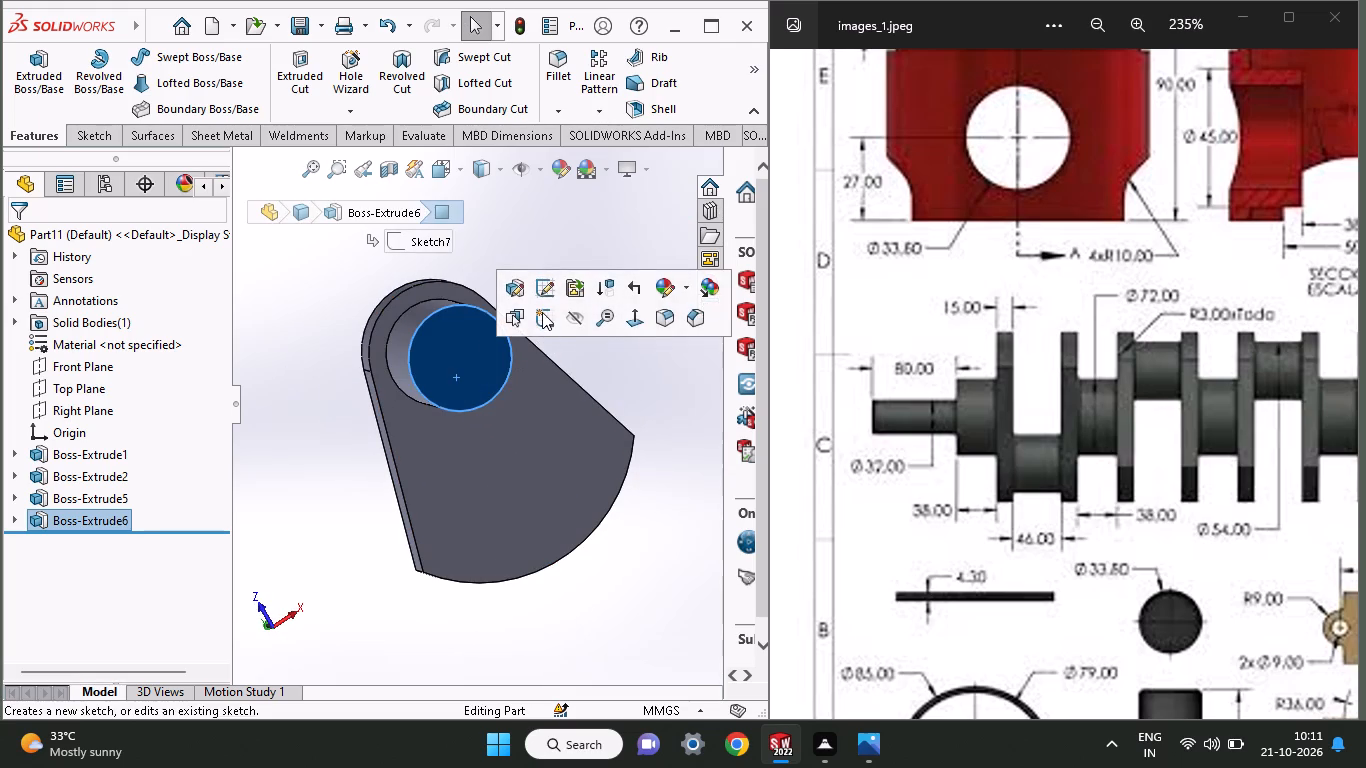
{"action": "left_click", "coordinate": [542, 312]}
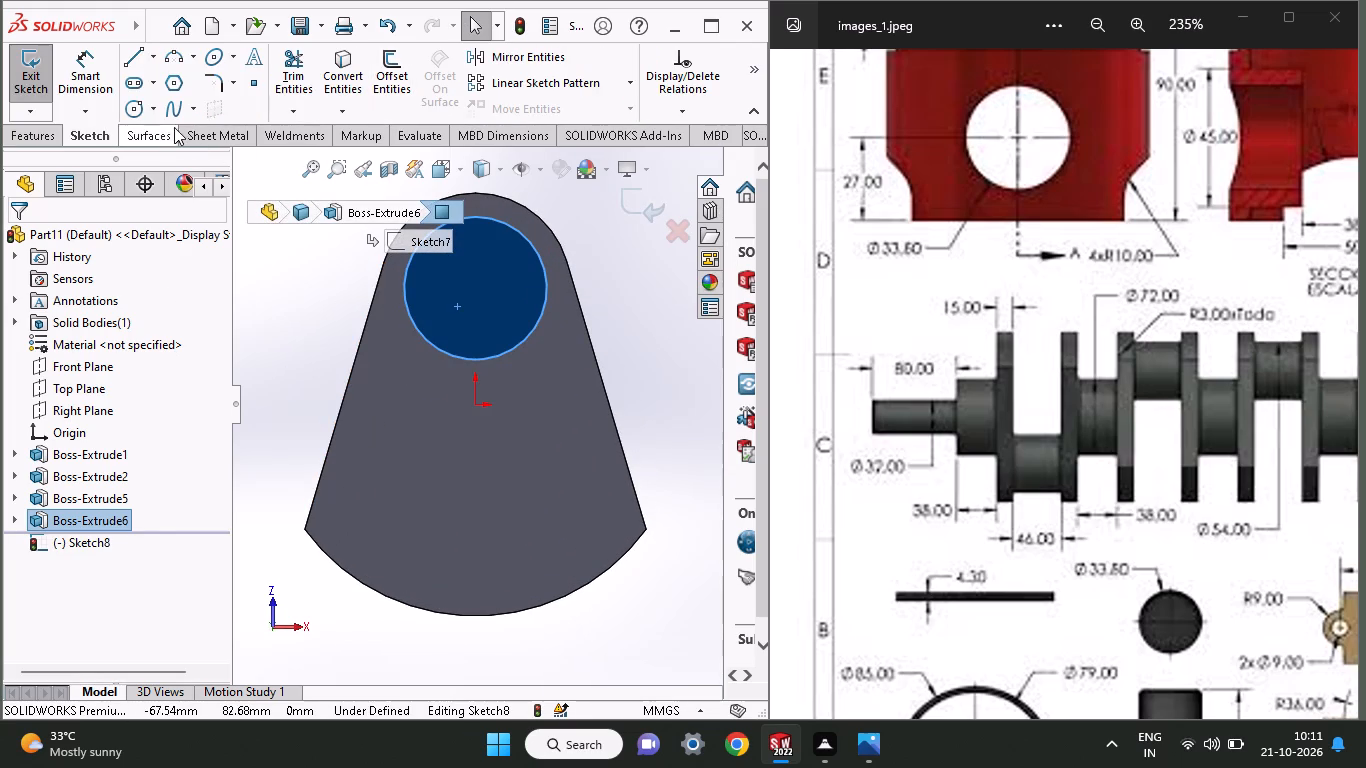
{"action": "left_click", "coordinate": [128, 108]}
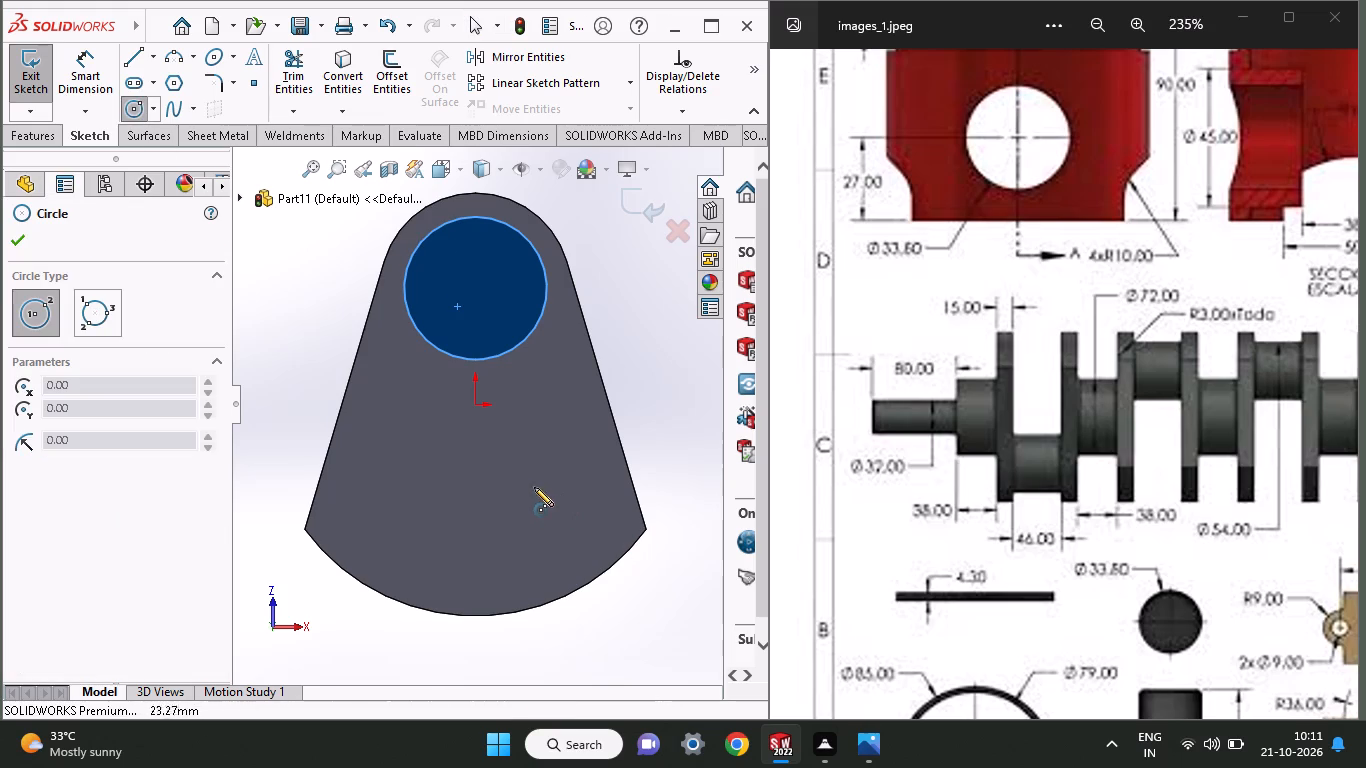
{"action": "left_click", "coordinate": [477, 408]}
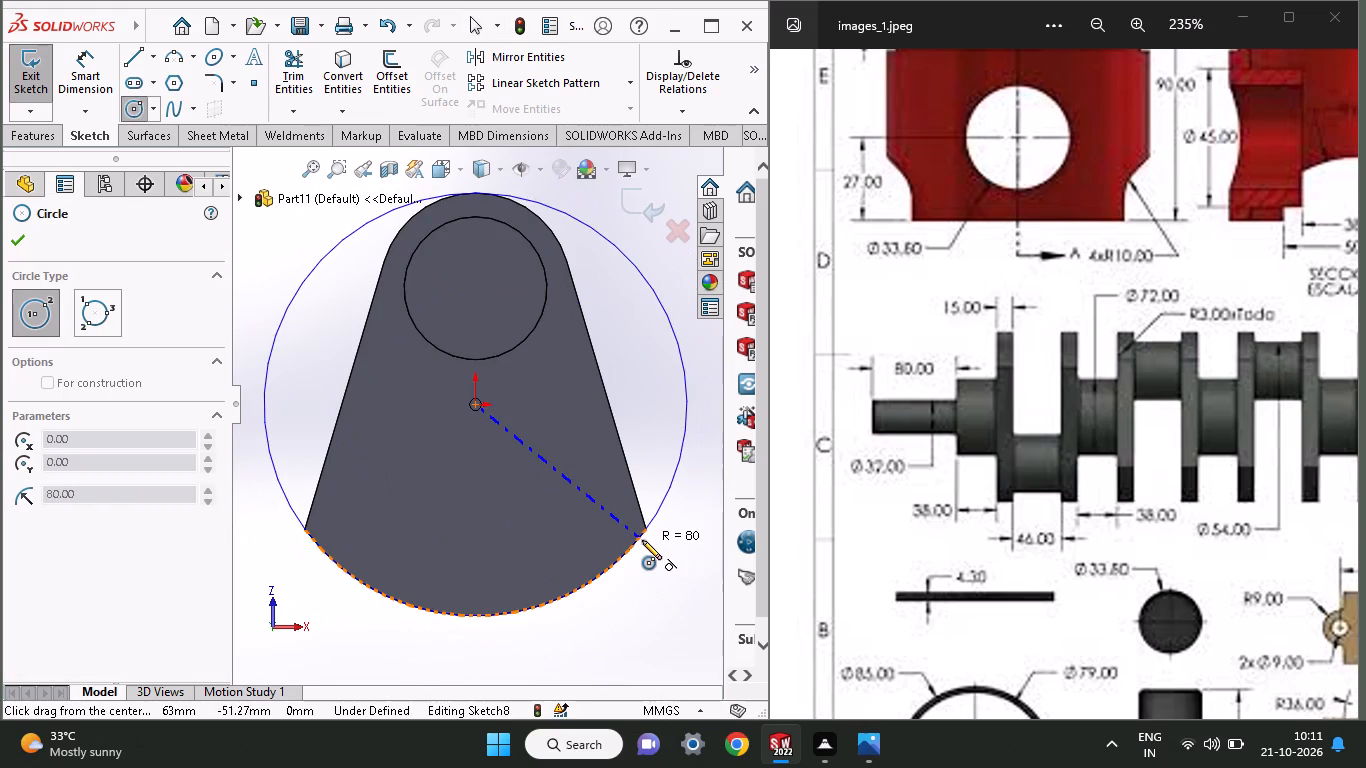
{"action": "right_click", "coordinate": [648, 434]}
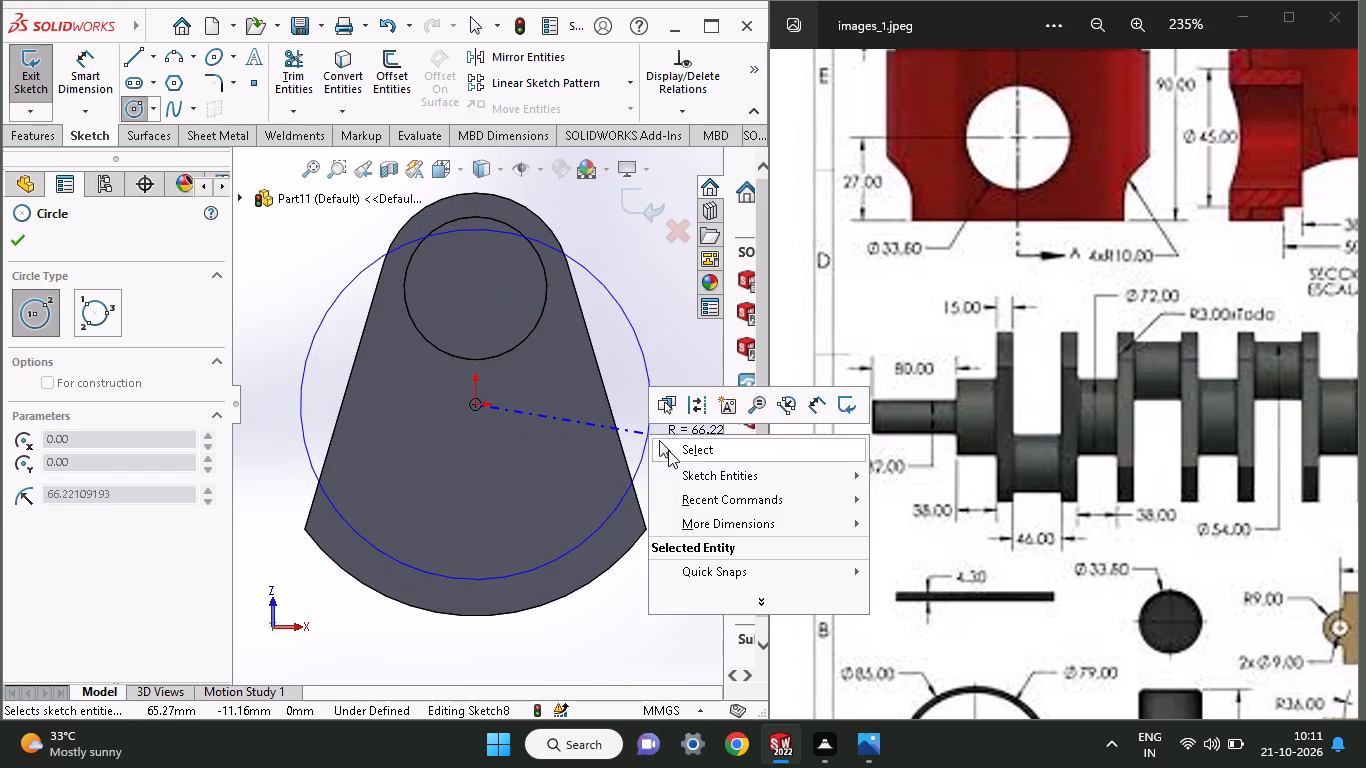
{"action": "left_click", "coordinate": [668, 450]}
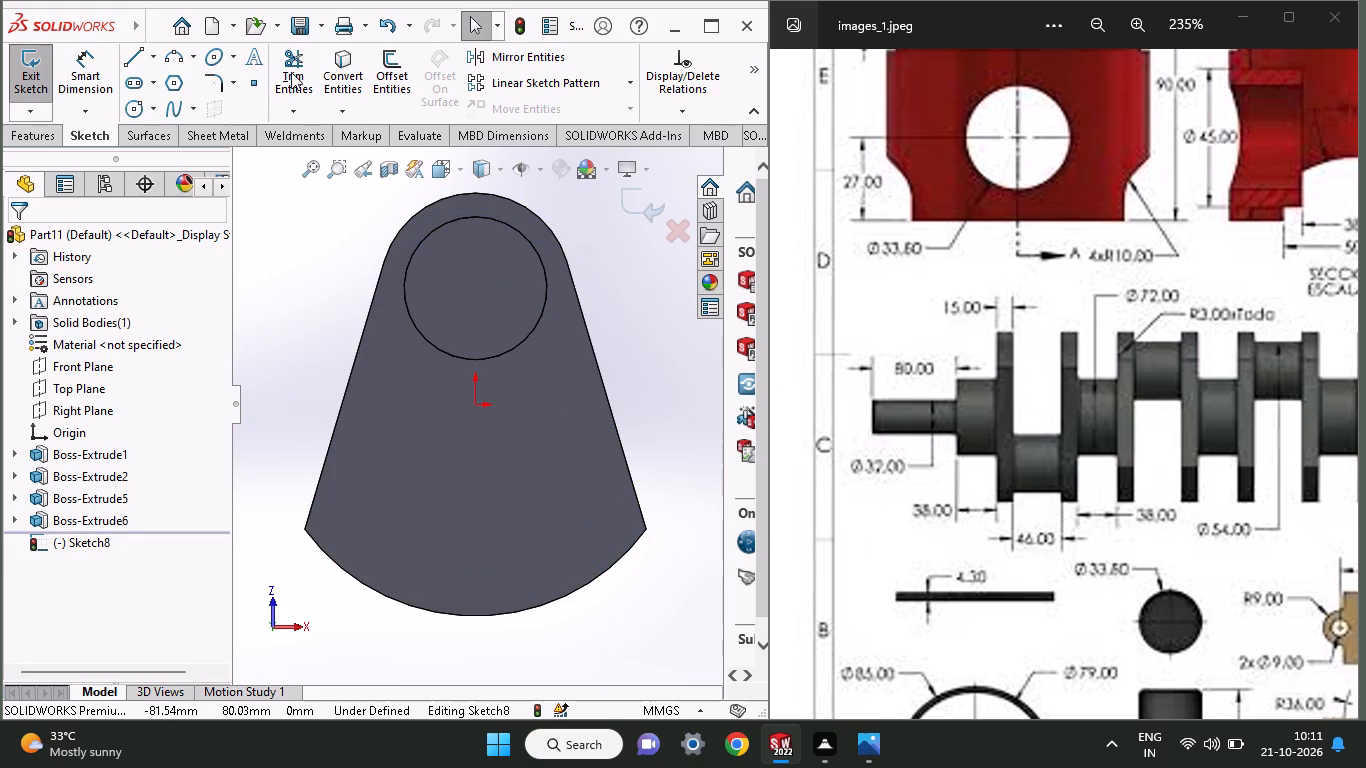
Convert the web outline's four outer edges, both straight sides, the large arc and the rounded end, into the crankpin-face sketch.
{"action": "left_click", "coordinate": [352, 56]}
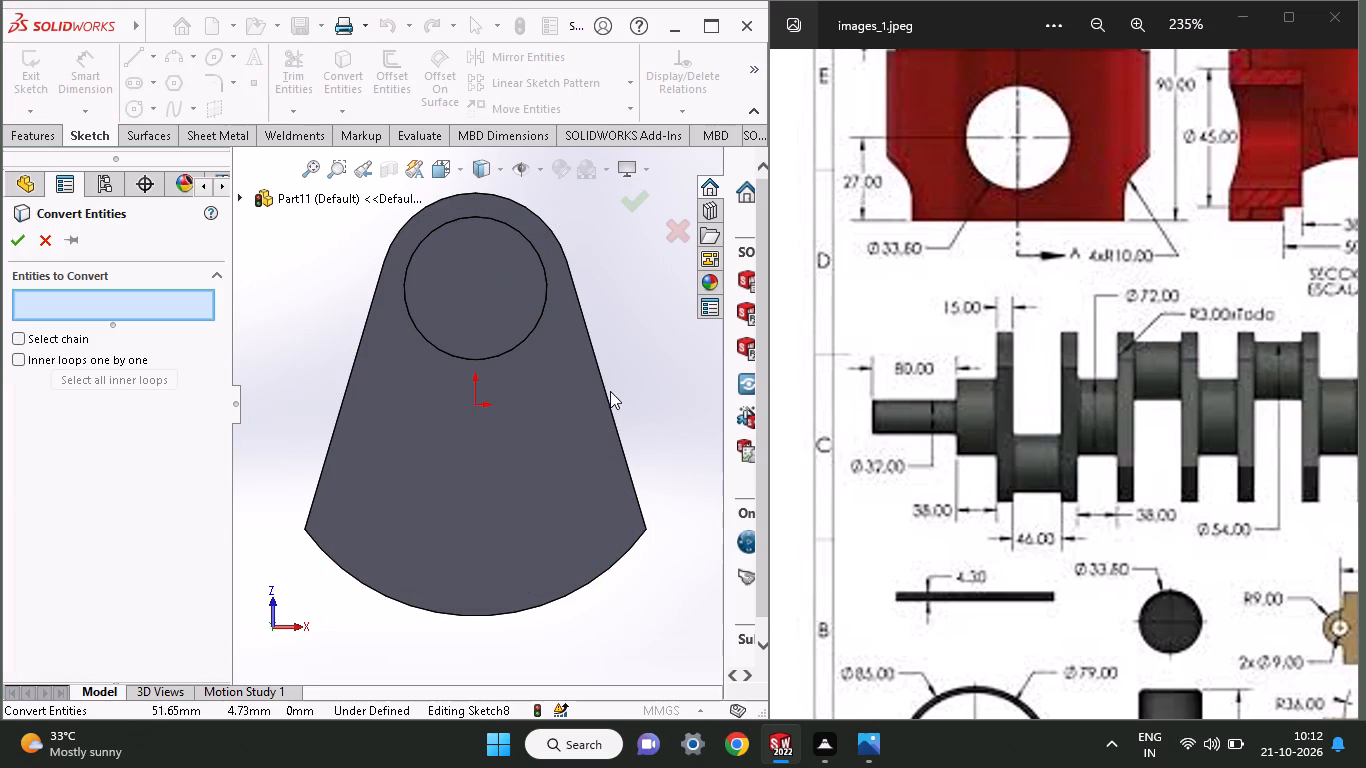
{"action": "left_click", "coordinate": [599, 375]}
{"action": "left_click", "coordinate": [543, 215]}
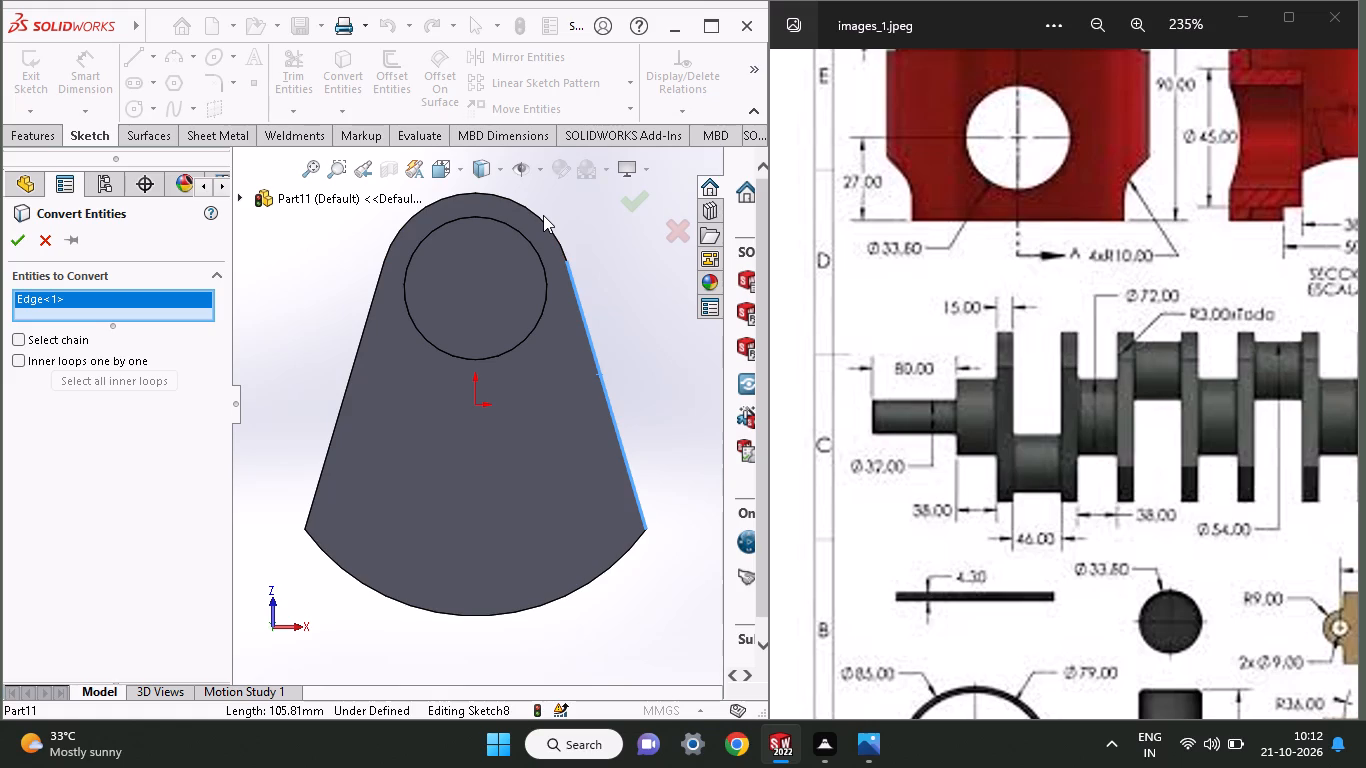
{"action": "left_click", "coordinate": [540, 224]}
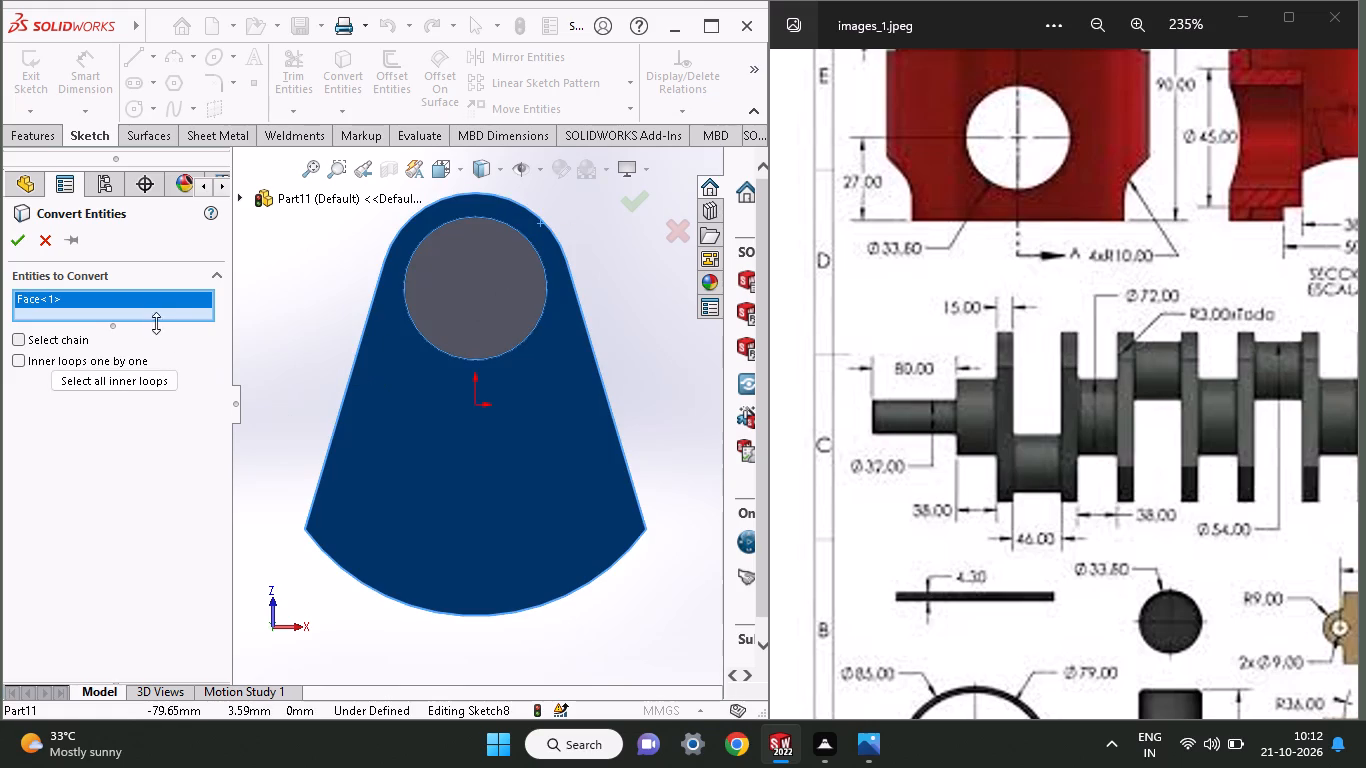
{"action": "right_click", "coordinate": [131, 308]}
{"action": "left_click", "coordinate": [156, 339]}
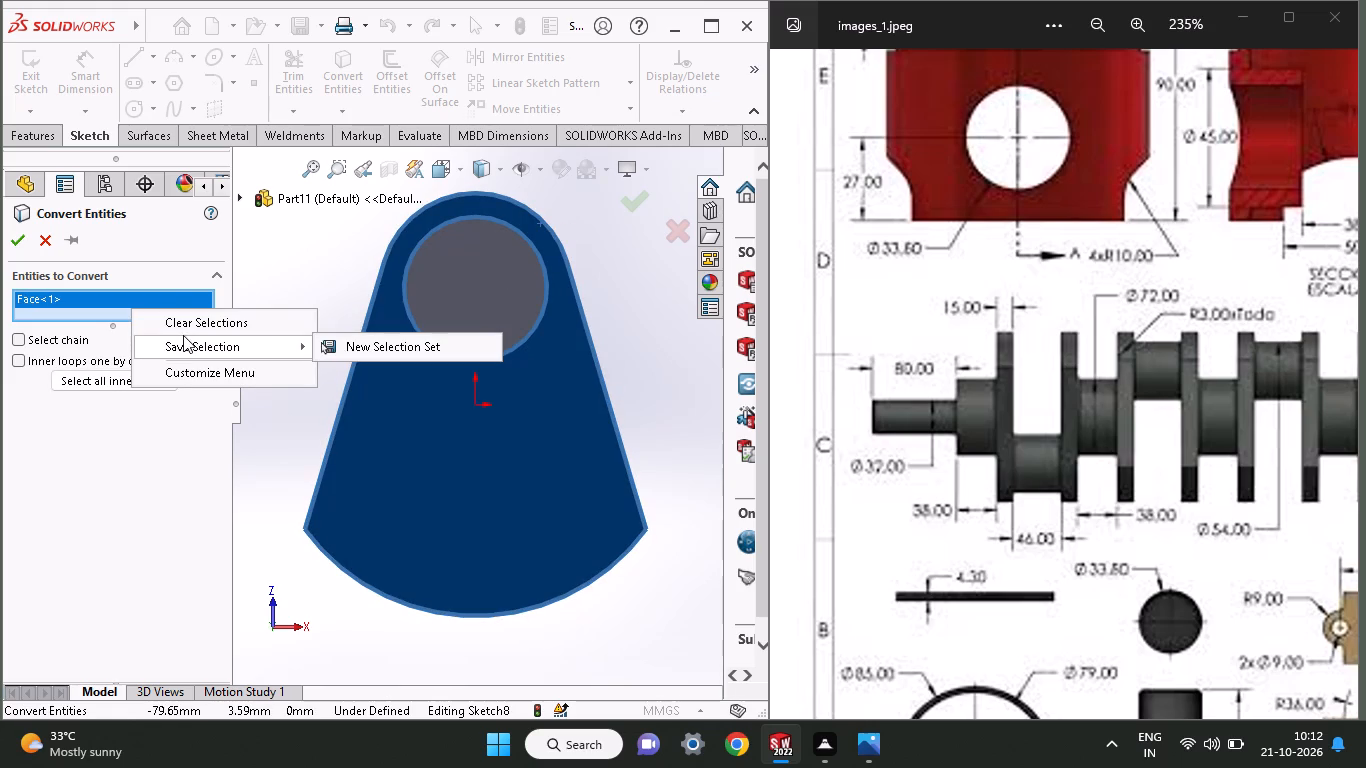
{"action": "left_click", "coordinate": [192, 319]}
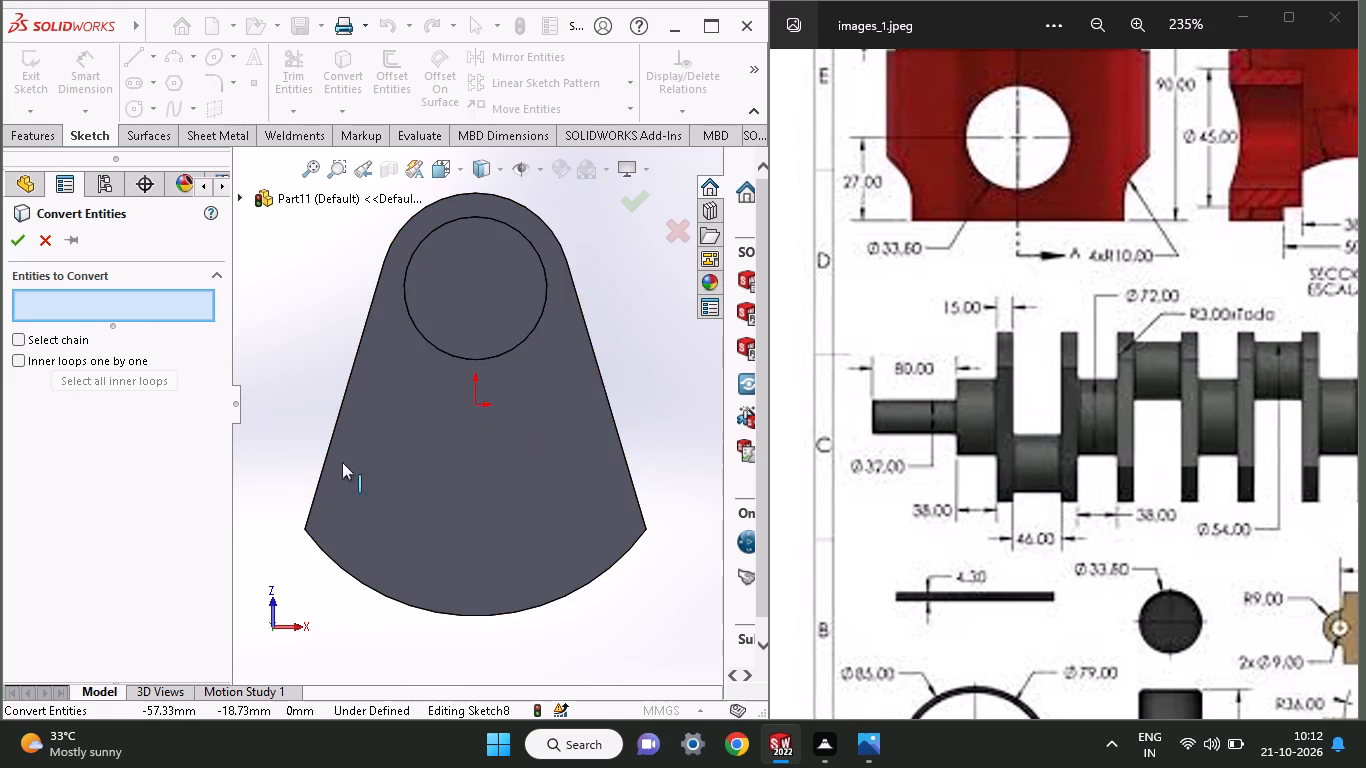
{"action": "left_click", "coordinate": [337, 423]}
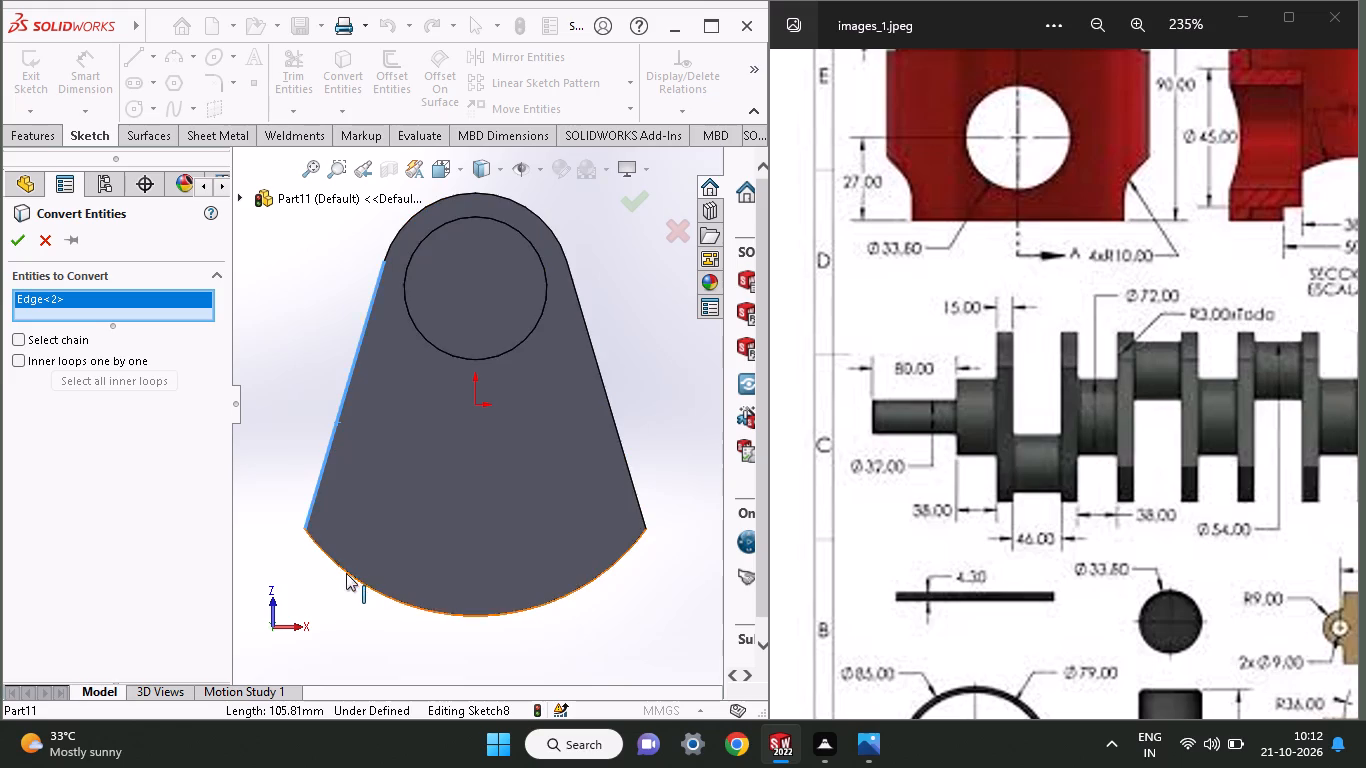
{"action": "left_click", "coordinate": [347, 569]}
{"action": "left_click", "coordinate": [618, 441]}
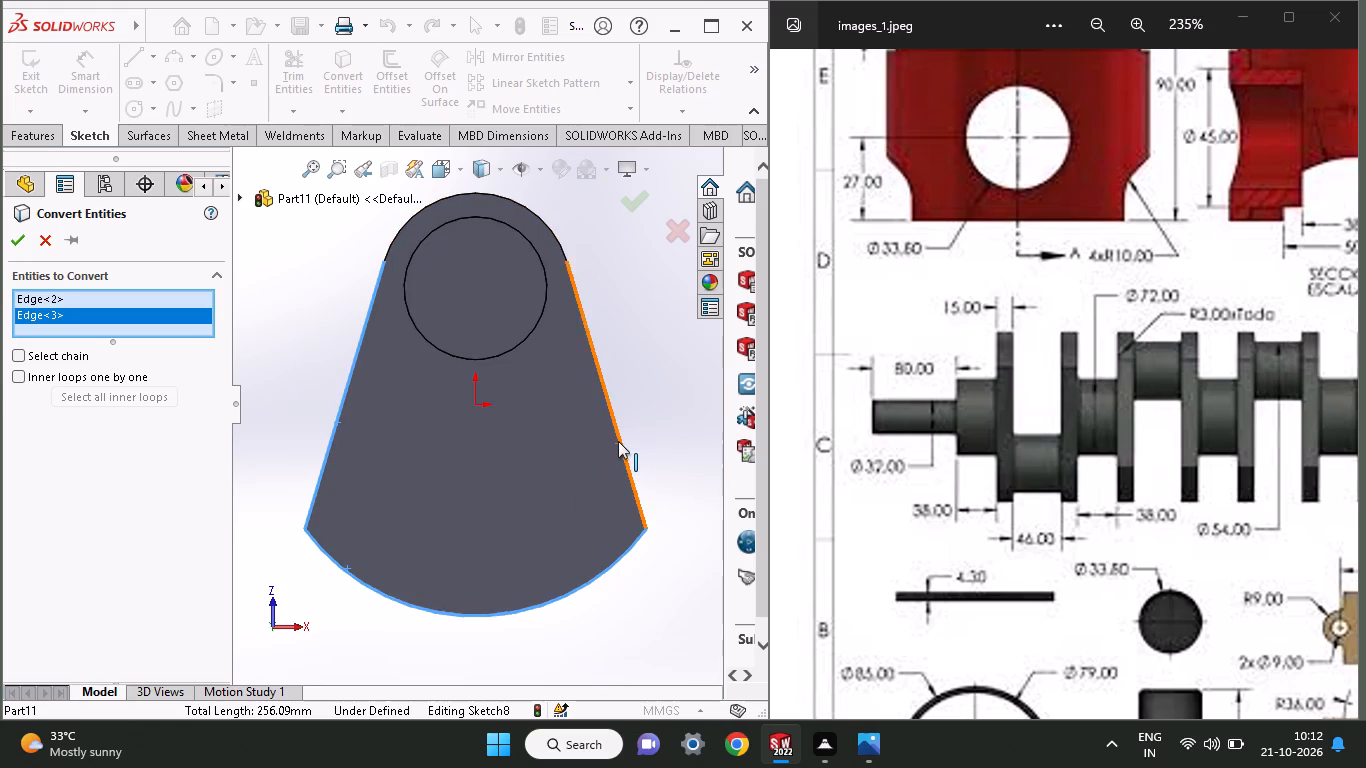
{"action": "left_click", "coordinate": [536, 219]}
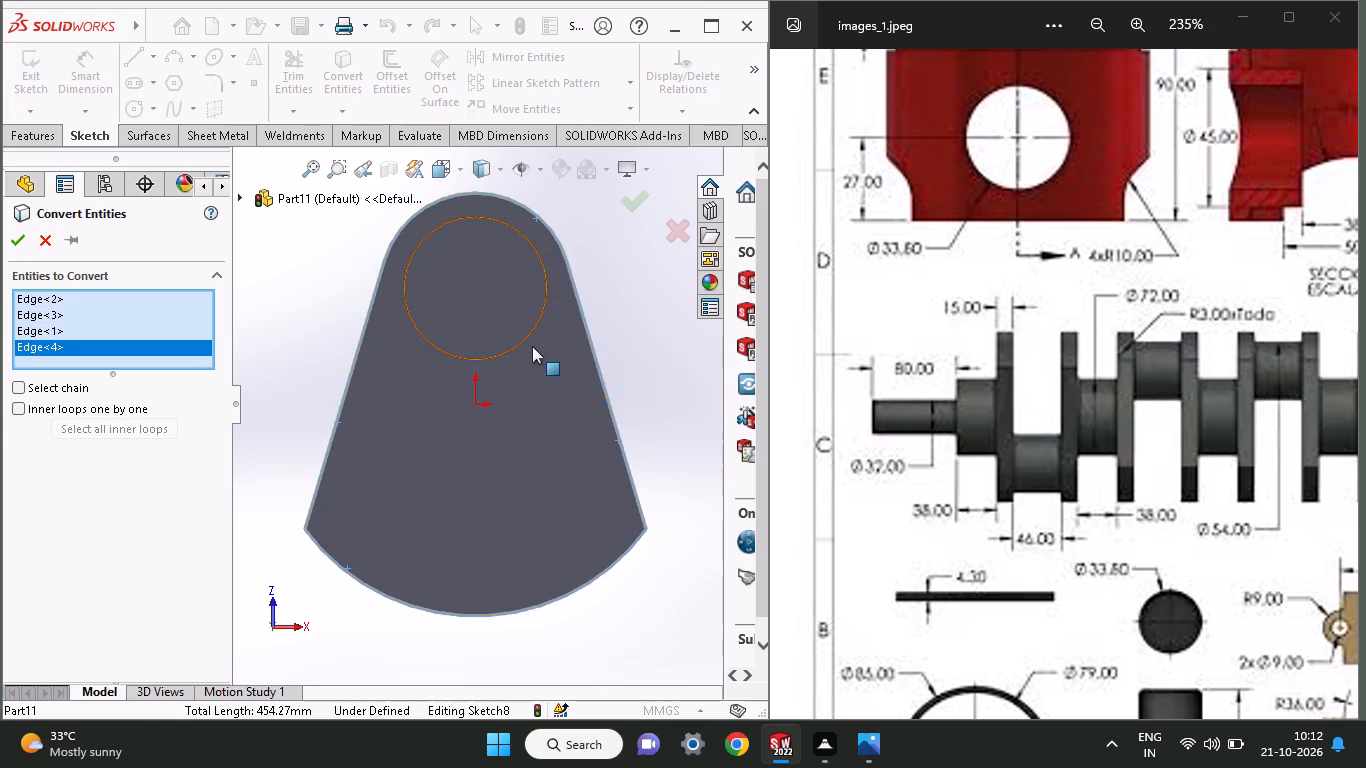
{"action": "left_click", "coordinate": [11, 247]}
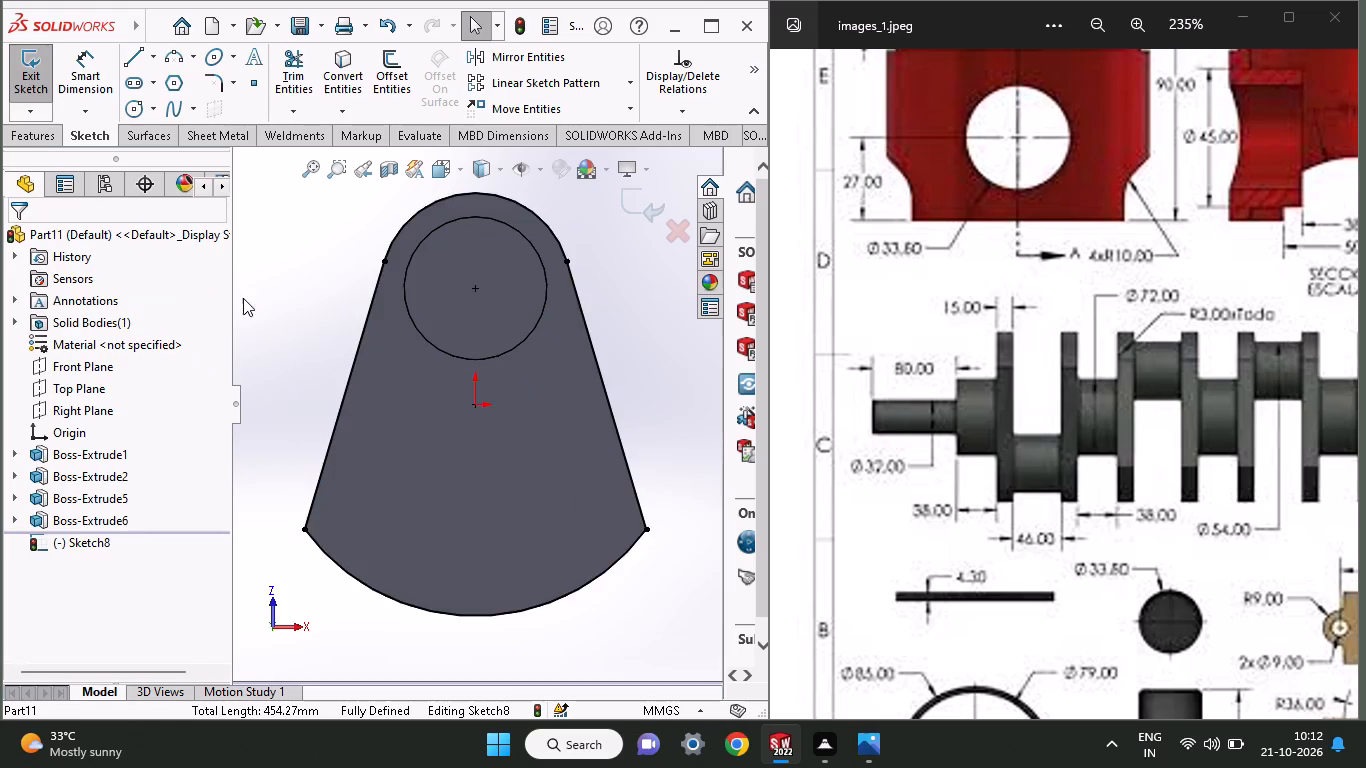
Extrude the converted web outline 15 mm outward from the crankpin's end as a blind boss merged with the body.
{"action": "middle_click_drag", "start_coordinate": [243, 298], "coordinate": [289, 328]}
{"action": "left_click", "coordinate": [18, 137]}
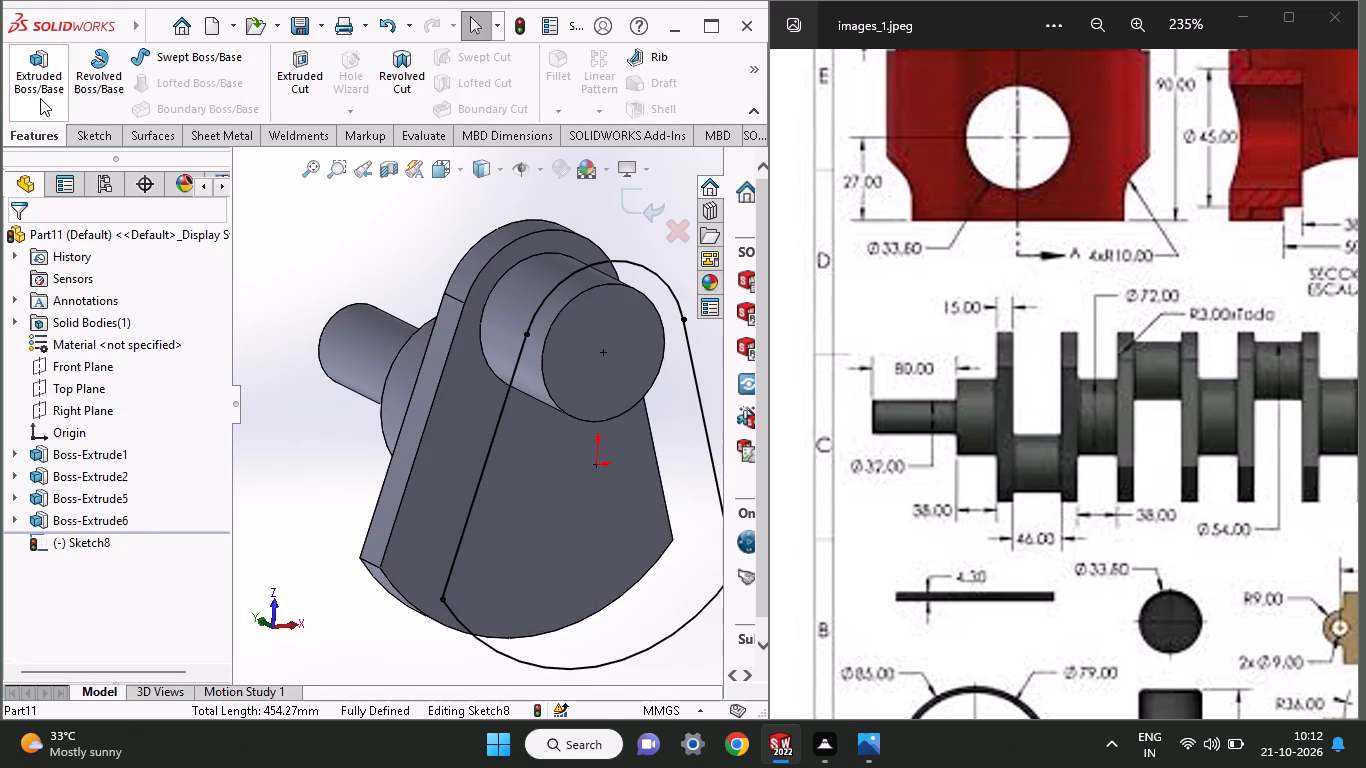
{"action": "left_click", "coordinate": [40, 94]}
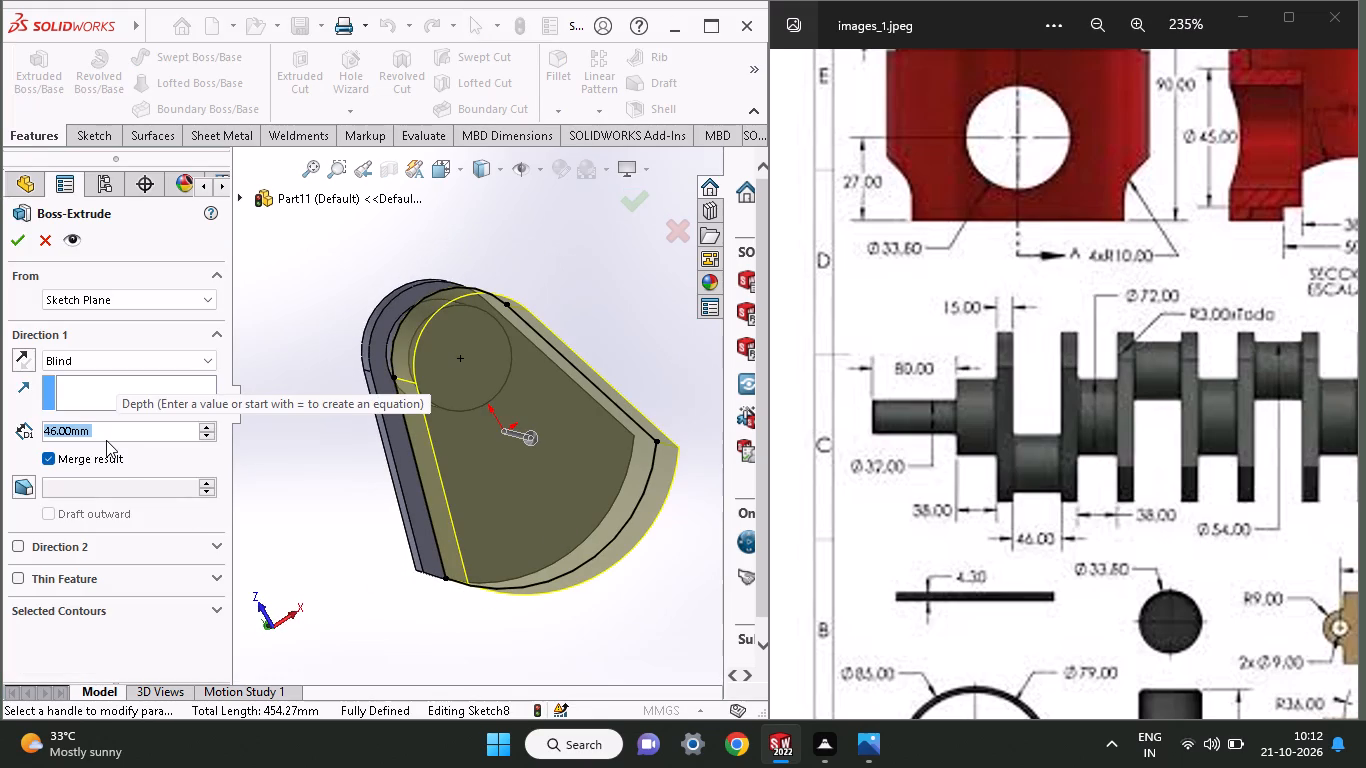
{"action": "type", "text": "15"}
{"action": "key", "text": "Return"}
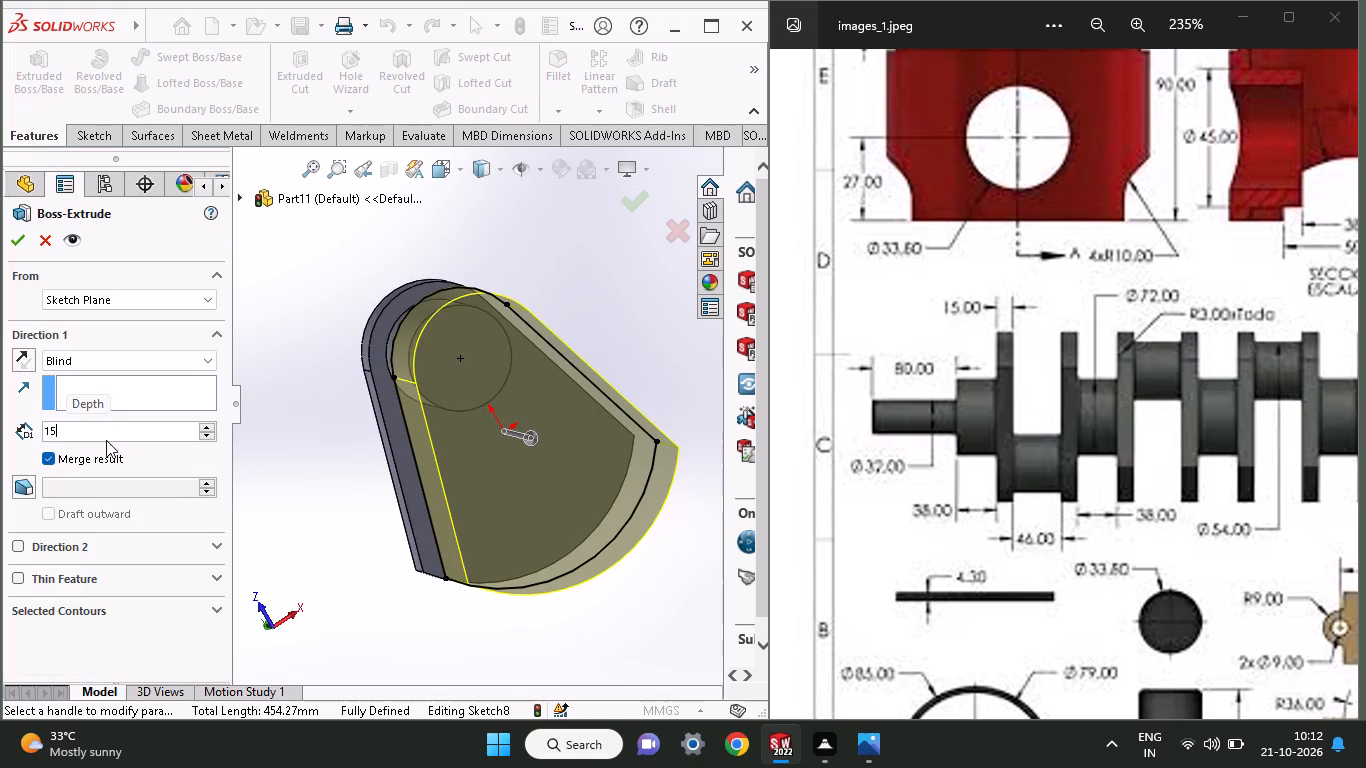
{"action": "middle_click_drag", "start_coordinate": [434, 634], "coordinate": [439, 634]}
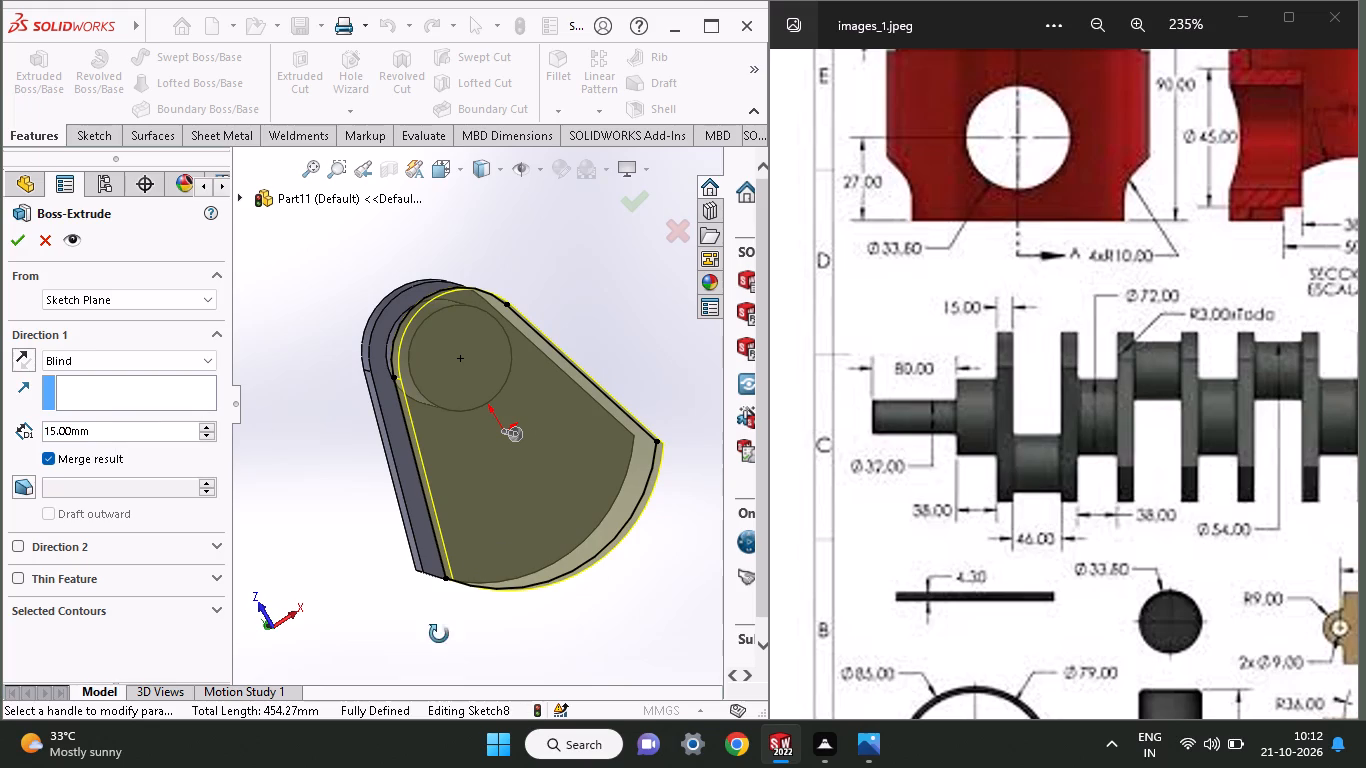
{"action": "middle_click_drag", "start_coordinate": [439, 634], "coordinate": [477, 610]}
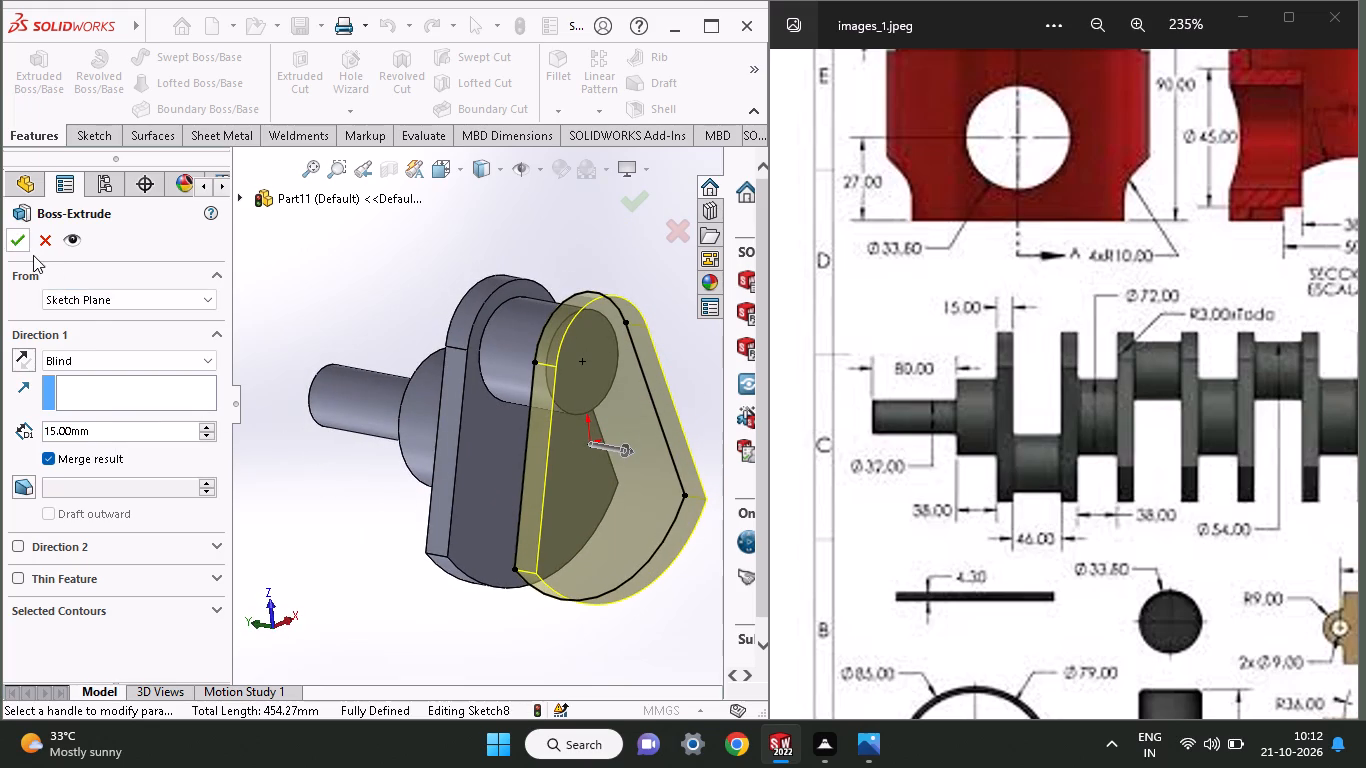
{"action": "left_click", "coordinate": [12, 236]}
Sketch a circle about 56 mm in diameter on the second web's outer face, centred on the origin.
{"action": "middle_click_drag", "start_coordinate": [1026, 299], "coordinate": [697, 453]}
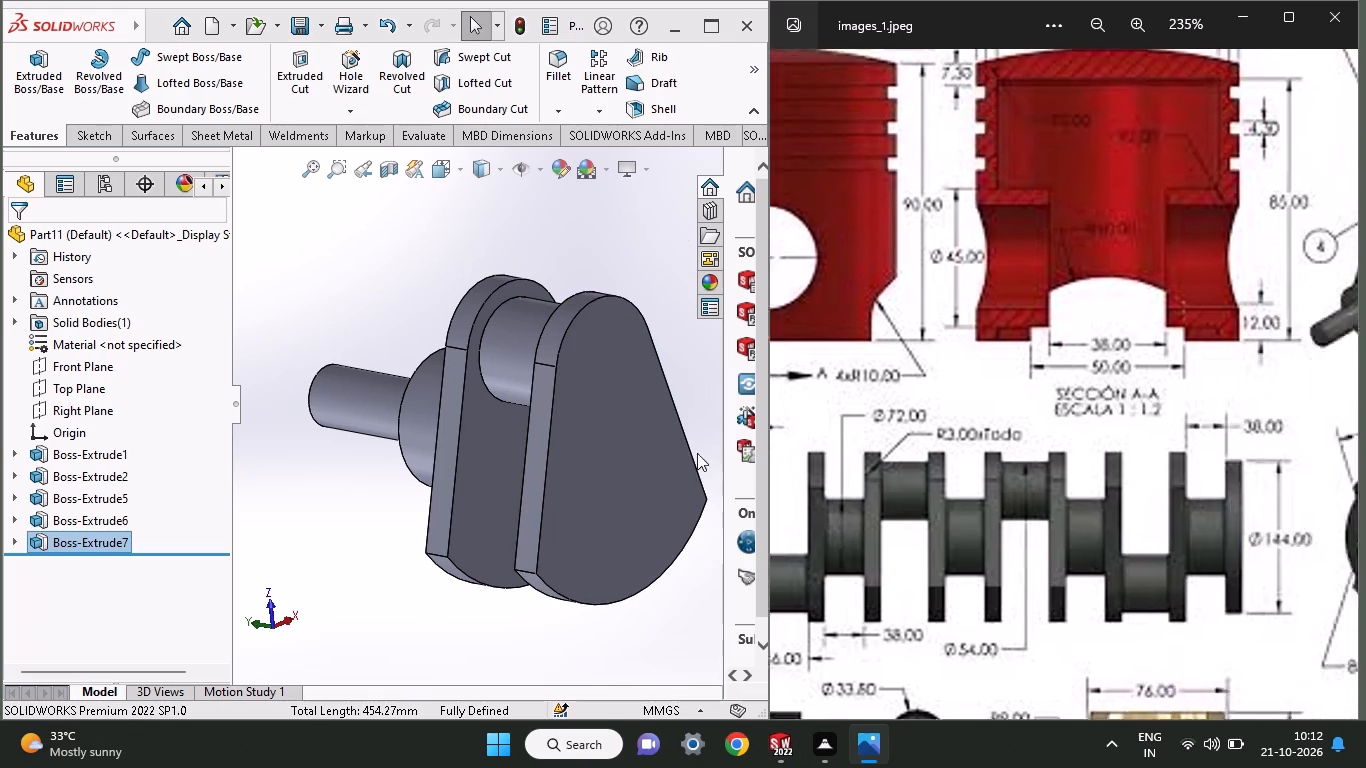
{"action": "middle_click_drag", "start_coordinate": [697, 453], "coordinate": [645, 473]}
{"action": "middle_click_drag", "start_coordinate": [1061, 386], "coordinate": [1019, 406]}
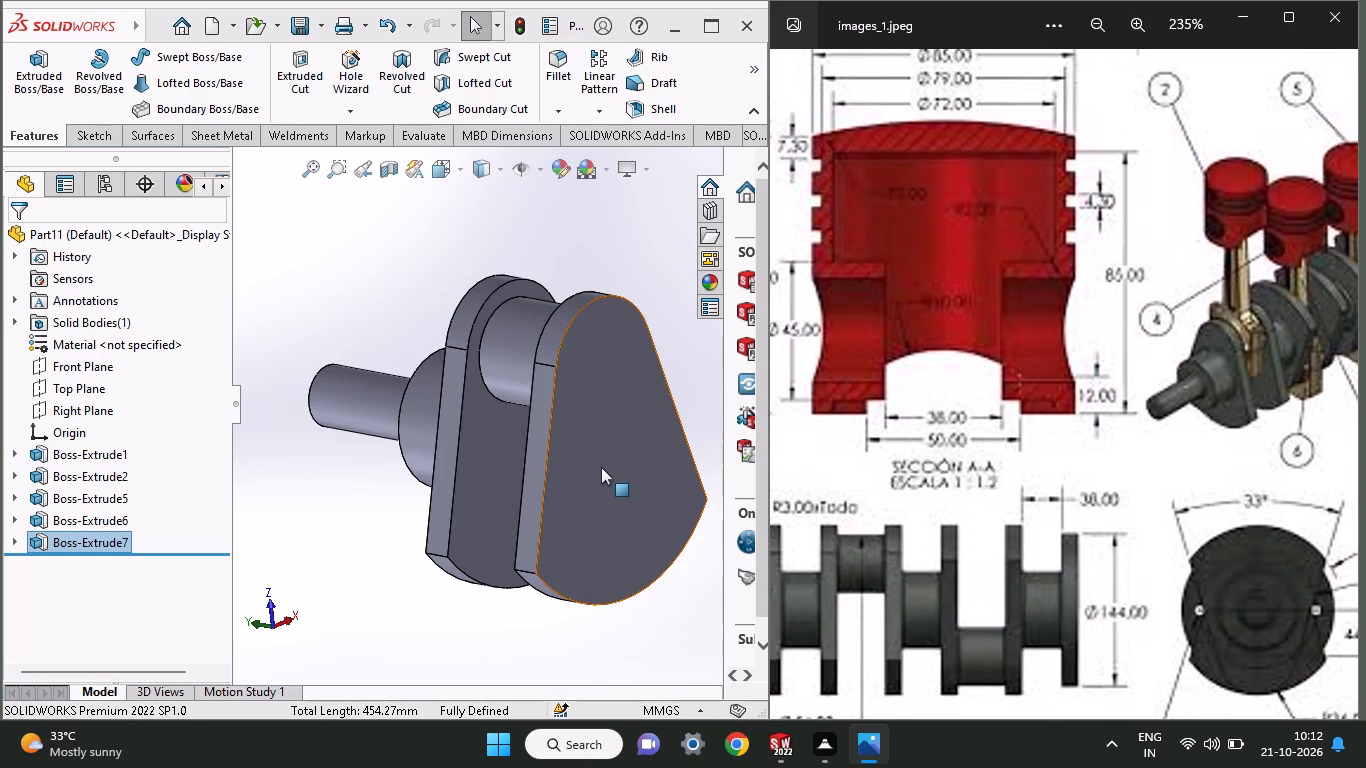
{"action": "left_click", "coordinate": [601, 466]}
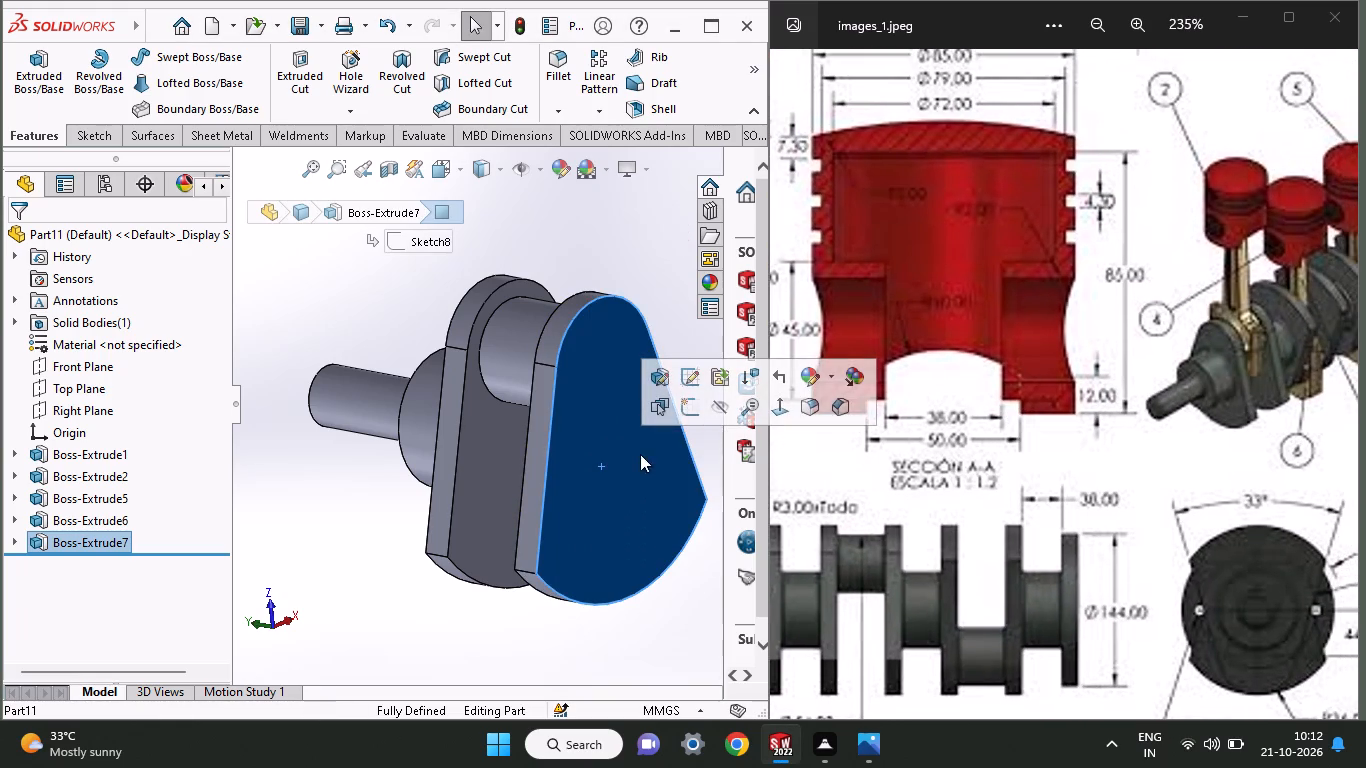
{"action": "left_click", "coordinate": [694, 406]}
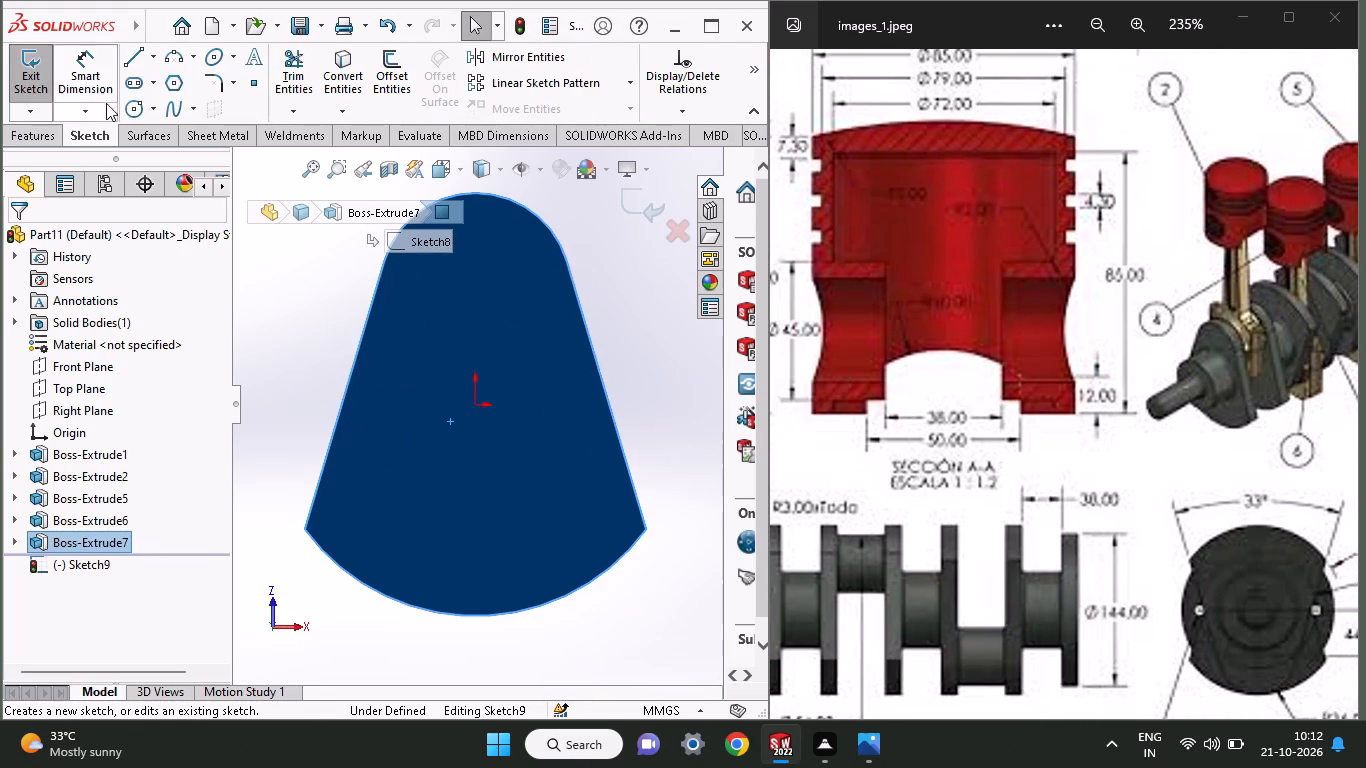
{"action": "left_click", "coordinate": [121, 105]}
{"action": "left_click", "coordinate": [473, 400]}
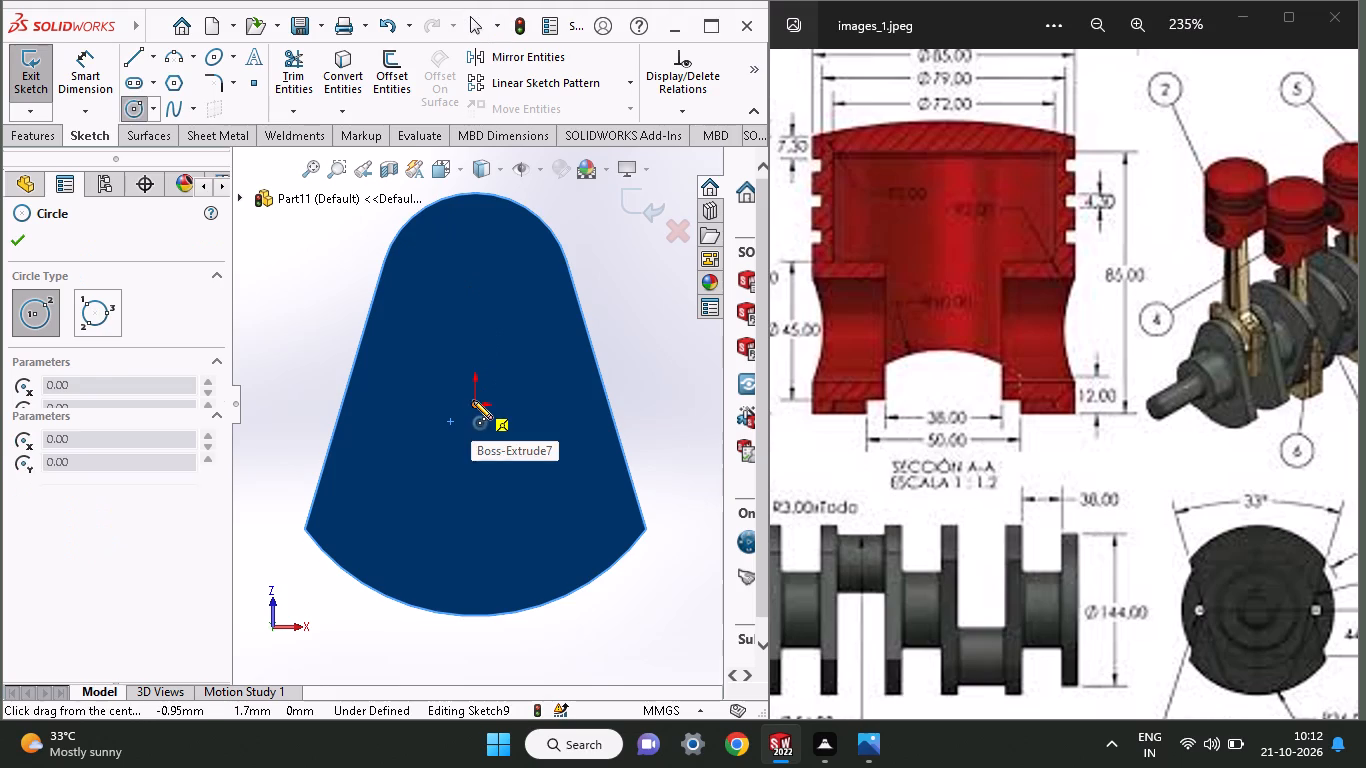
{"action": "left_click", "coordinate": [516, 467]}
Dimension the new circle's diameter to 72 mm for the main journal, following the reference drawing.
{"action": "left_click", "coordinate": [85, 80]}
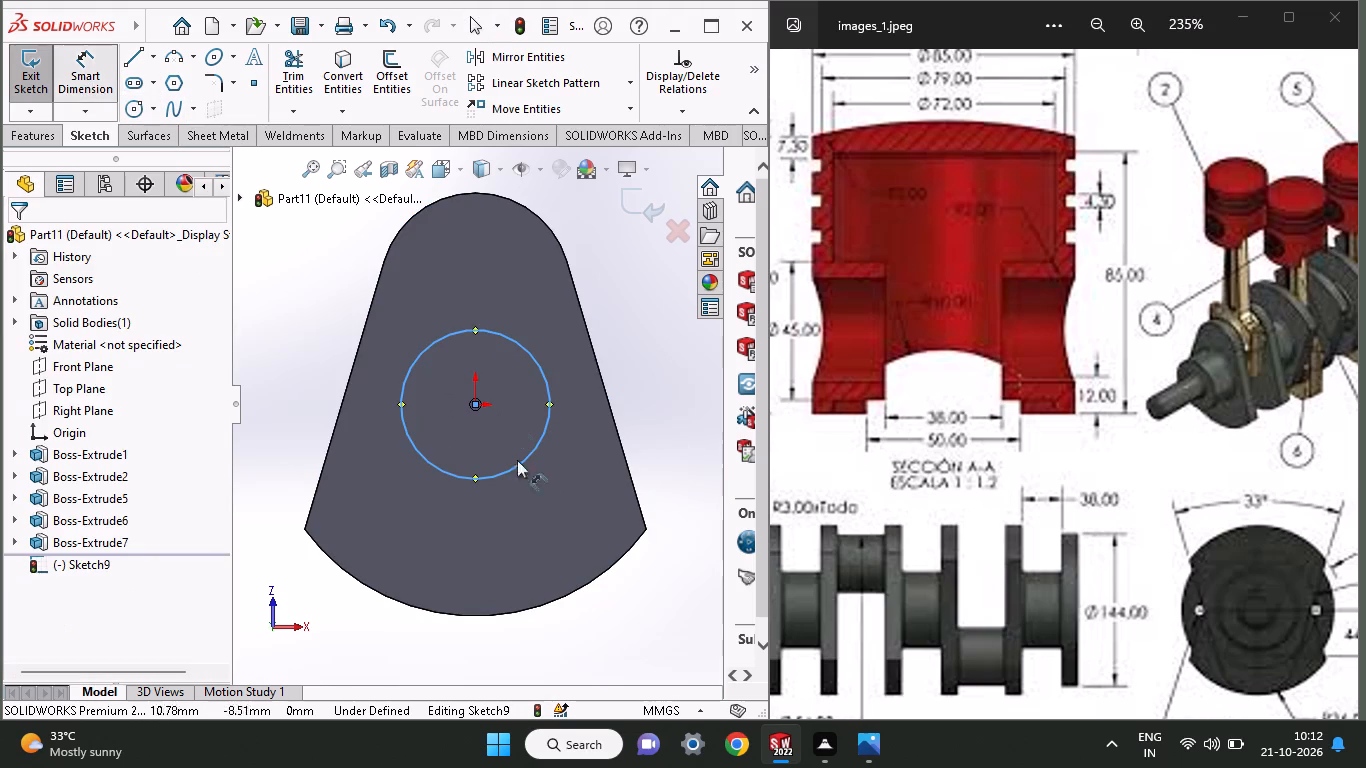
{"action": "left_click", "coordinate": [518, 469]}
{"action": "left_click", "coordinate": [514, 516]}
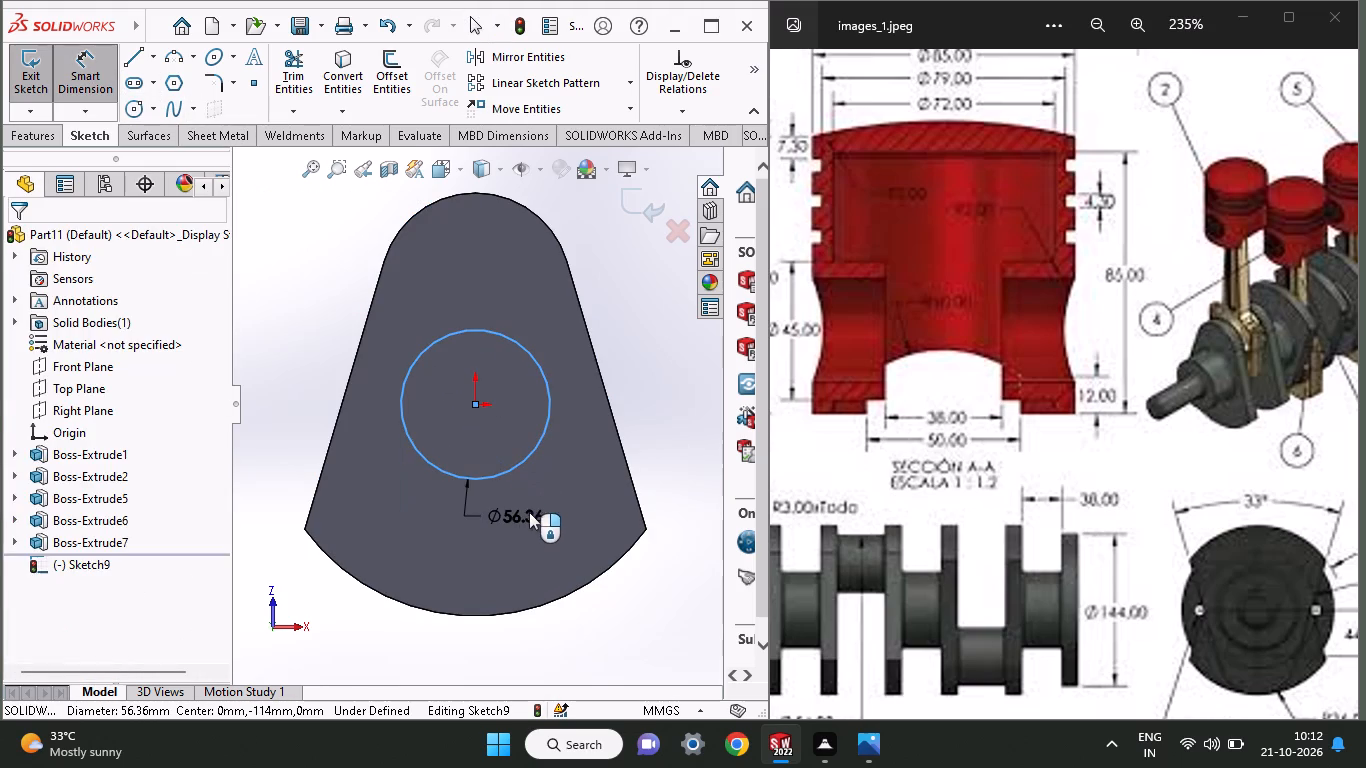
{"action": "middle_click_drag", "start_coordinate": [846, 444], "coordinate": [1074, 273]}
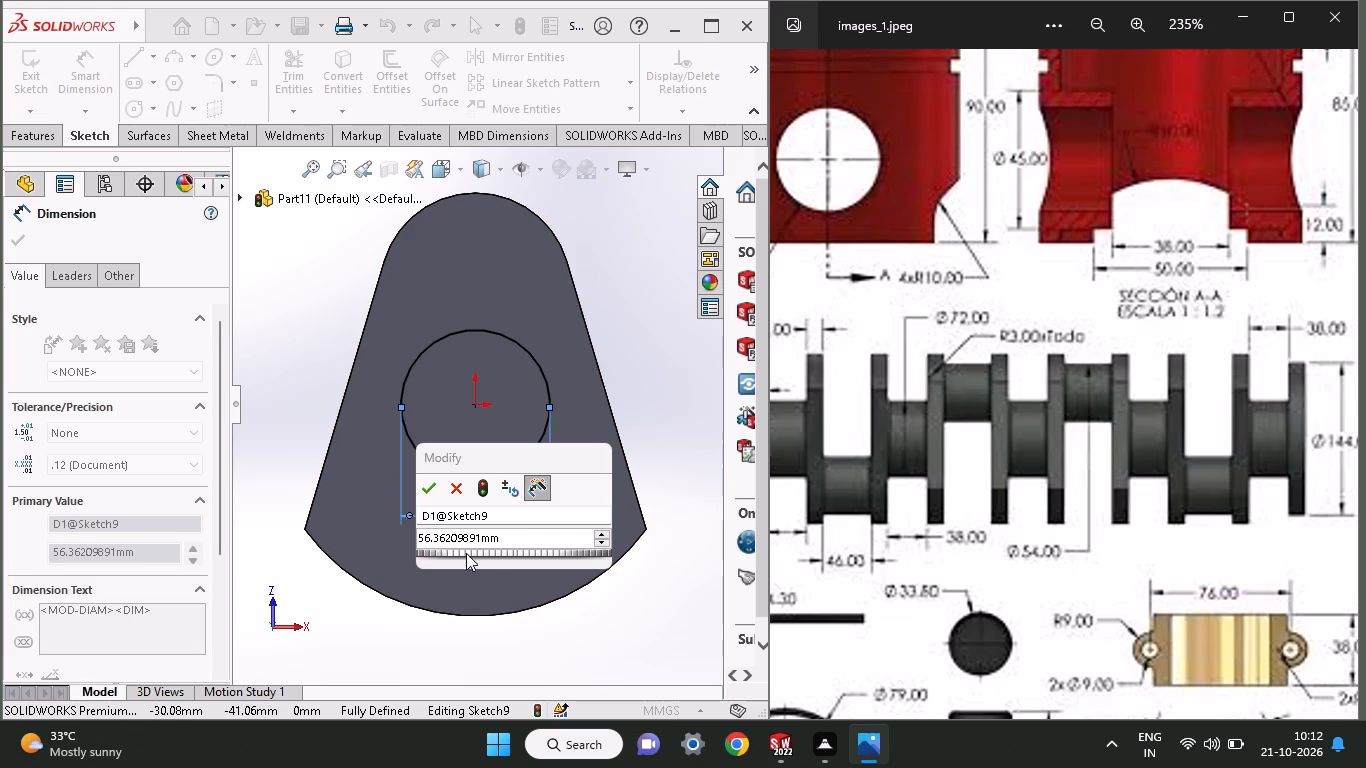
{"action": "left_click_drag", "start_coordinate": [510, 529], "coordinate": [395, 556]}
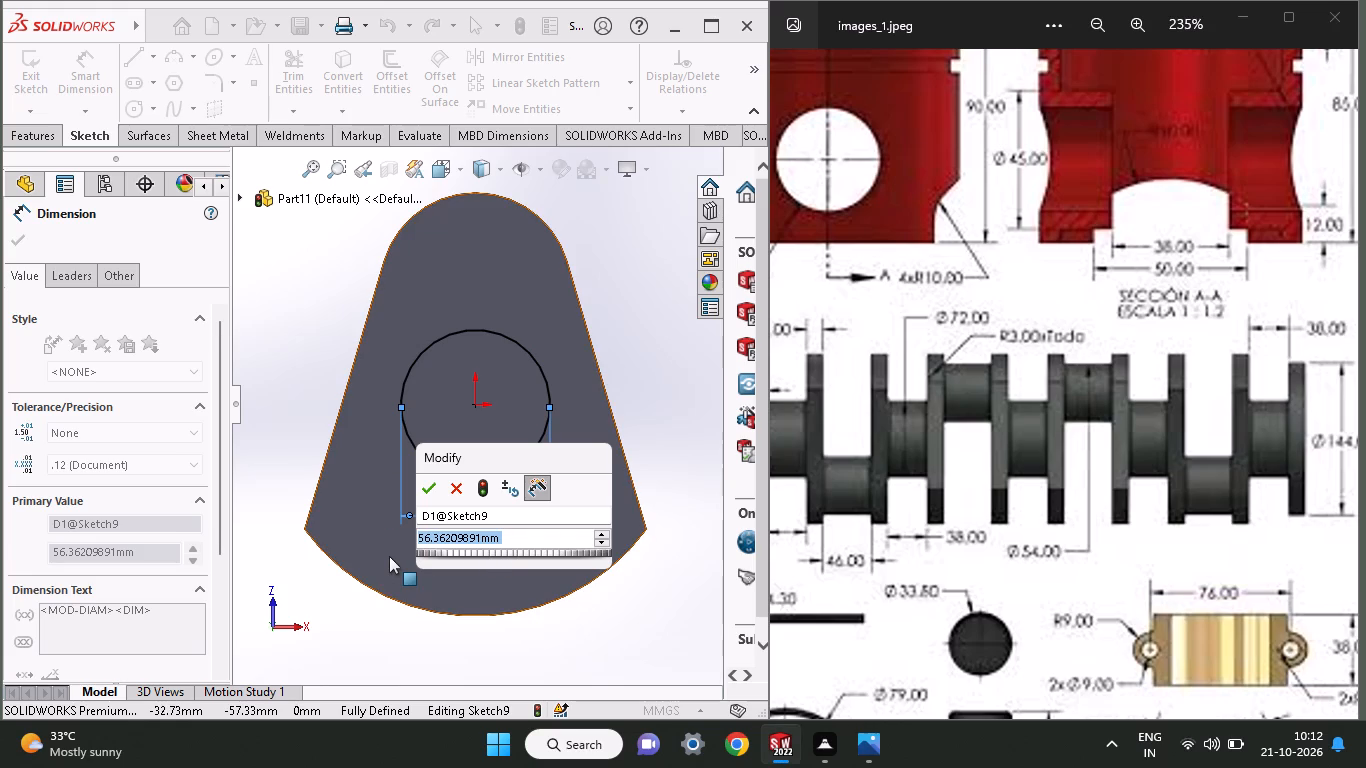
{"action": "type", "text": "72"}
{"action": "key", "text": "Return"}
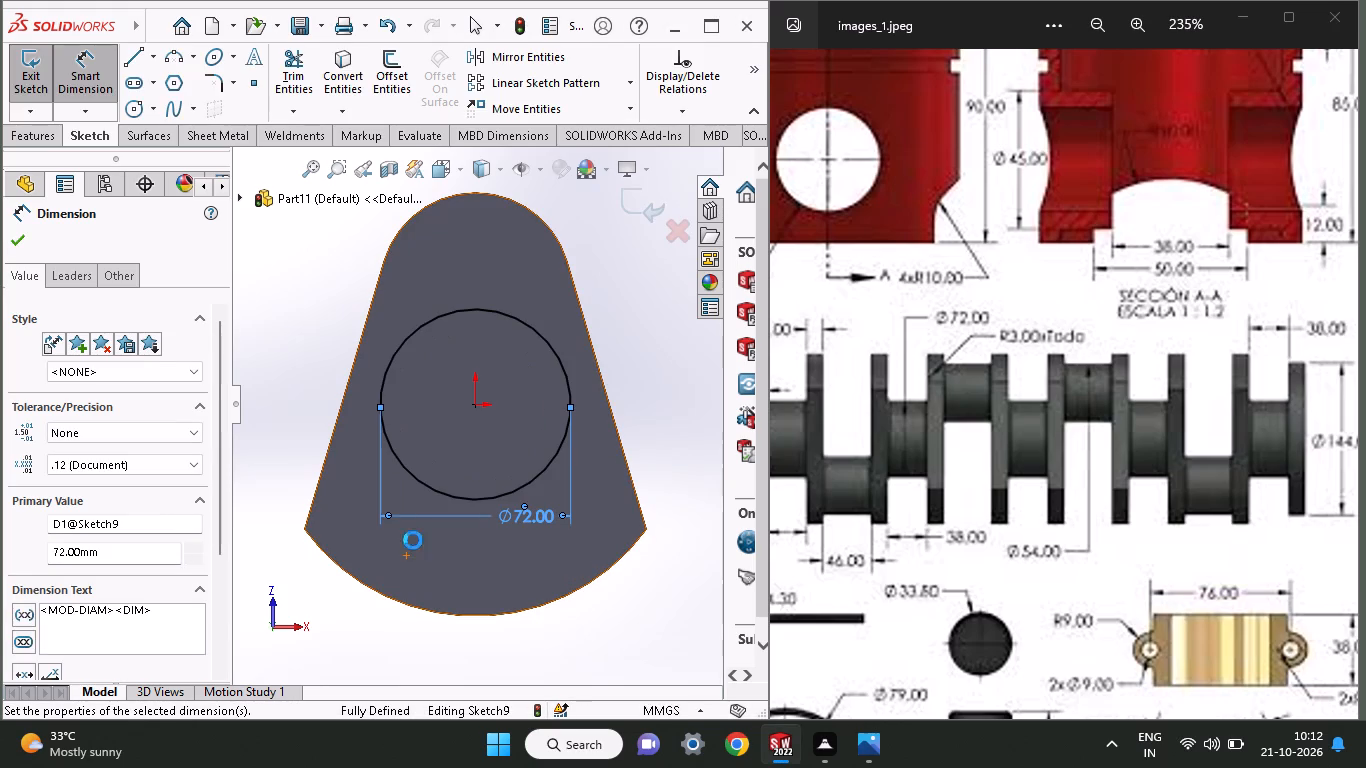
Extrude the 72 mm circle 38 mm outward from the second web as a blind boss merged with the body.
{"action": "left_click", "coordinate": [15, 138]}
{"action": "left_click", "coordinate": [38, 86]}
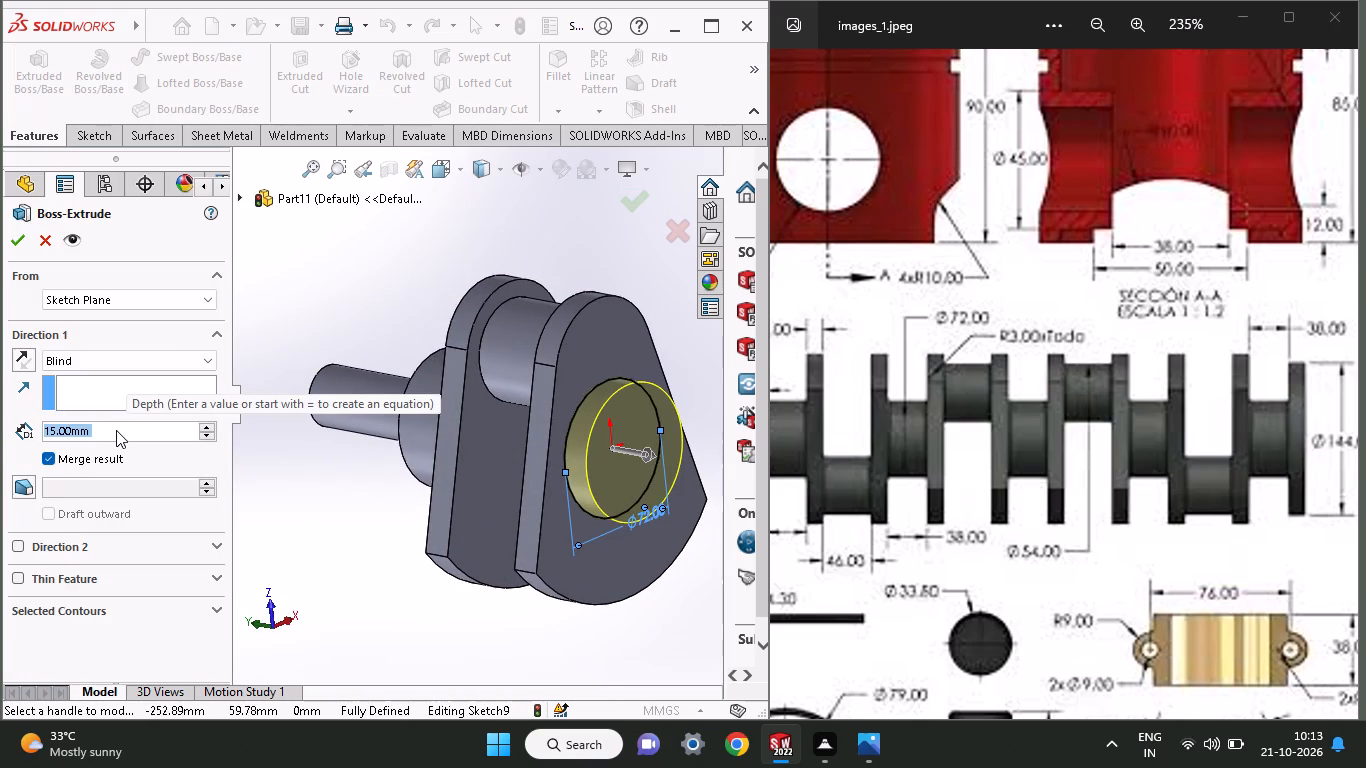
{"action": "type", "text": "38"}
{"action": "key", "text": "Return"}
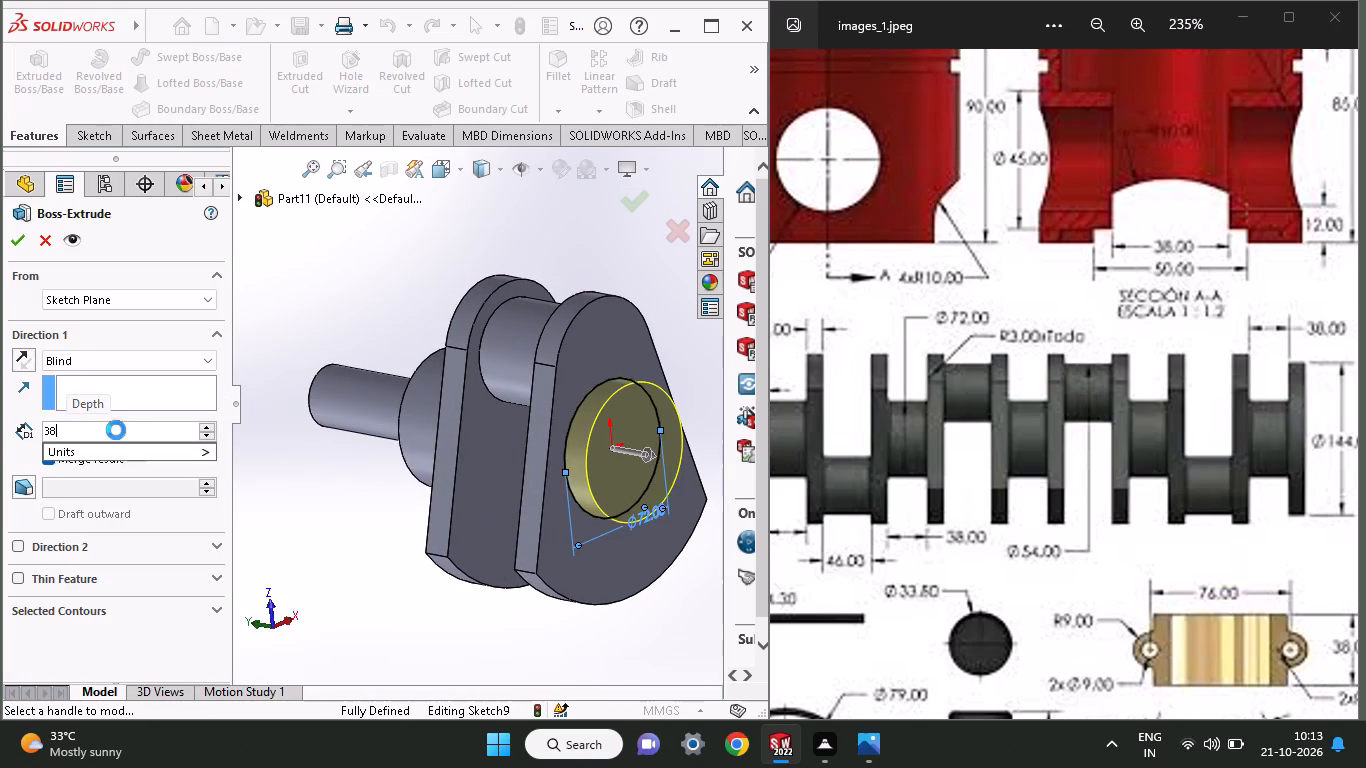
{"action": "left_click", "coordinate": [8, 240]}
{"action": "middle_click_drag", "start_coordinate": [474, 513], "coordinate": [522, 464]}
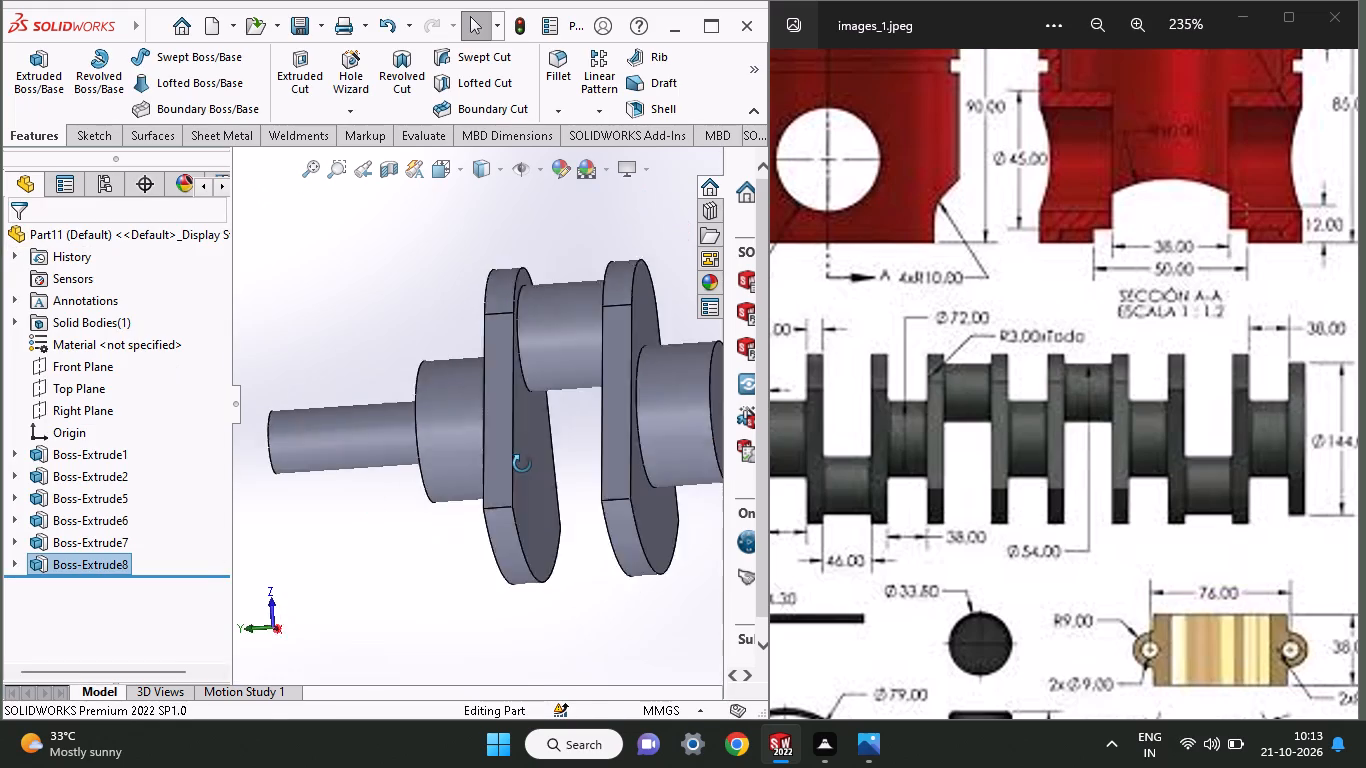
On the main journal's end face, sketch an 80 mm radius circle at the origin and a 36 mm radius circle centred 44 mm above it.
{"action": "middle_click_drag", "start_coordinate": [522, 464], "coordinate": [392, 510]}
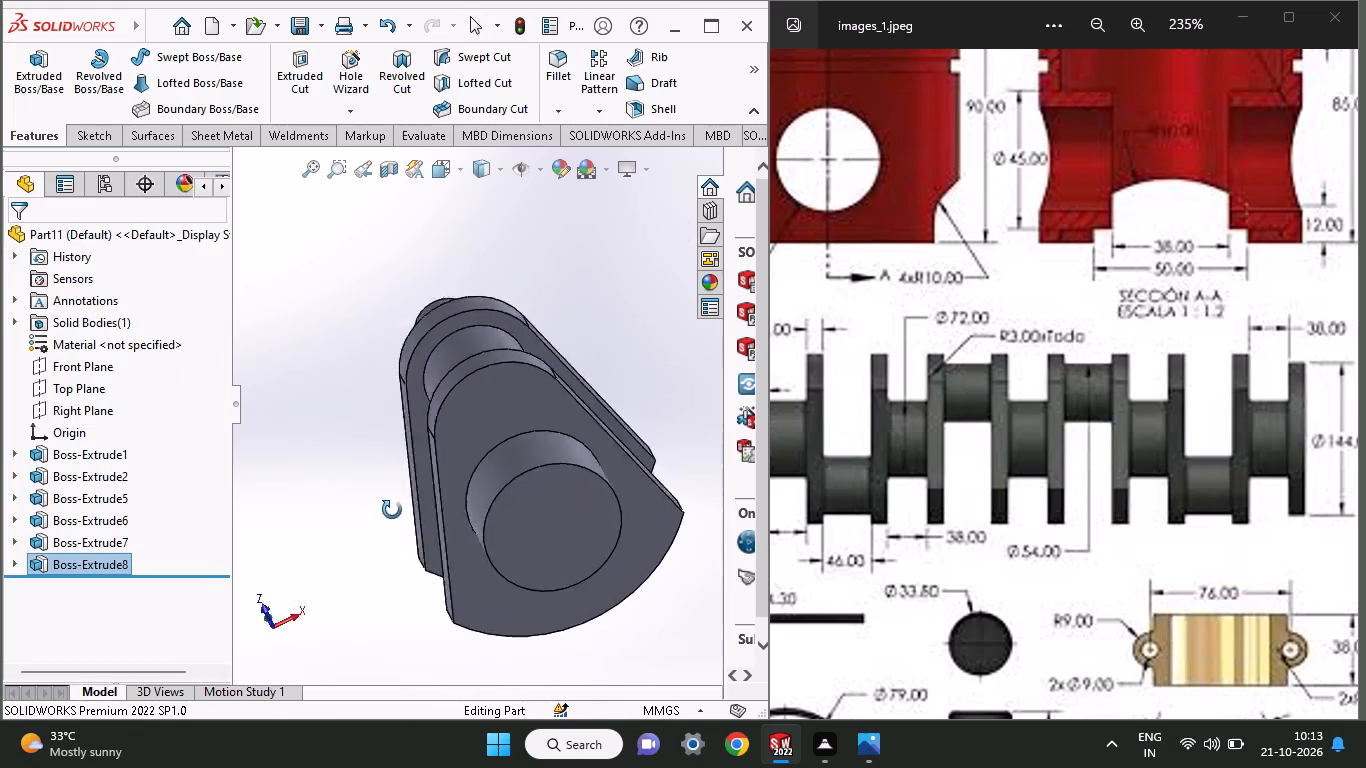
{"action": "middle_click_drag", "start_coordinate": [392, 510], "coordinate": [424, 493]}
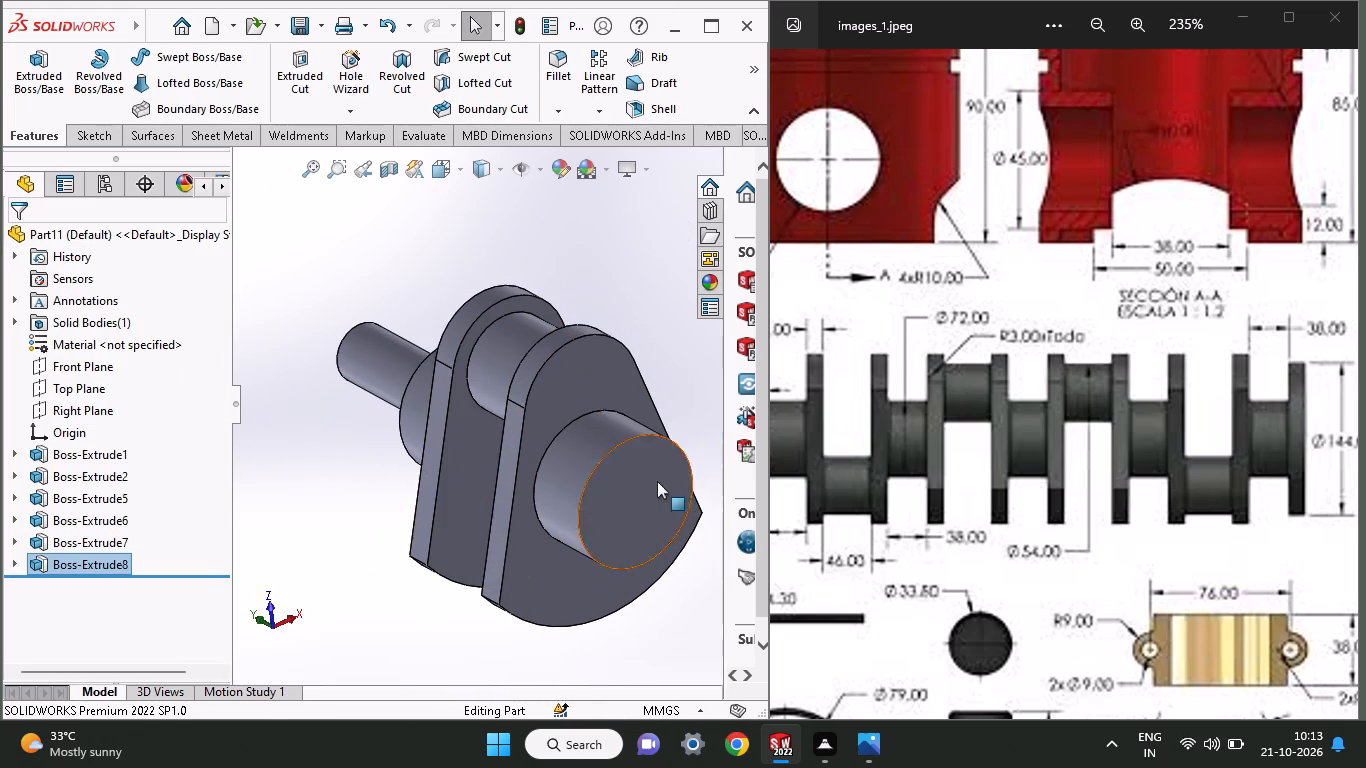
{"action": "middle_click_drag", "start_coordinate": [993, 432], "coordinate": [660, 416]}
{"action": "middle_click_drag", "start_coordinate": [889, 422], "coordinate": [623, 482]}
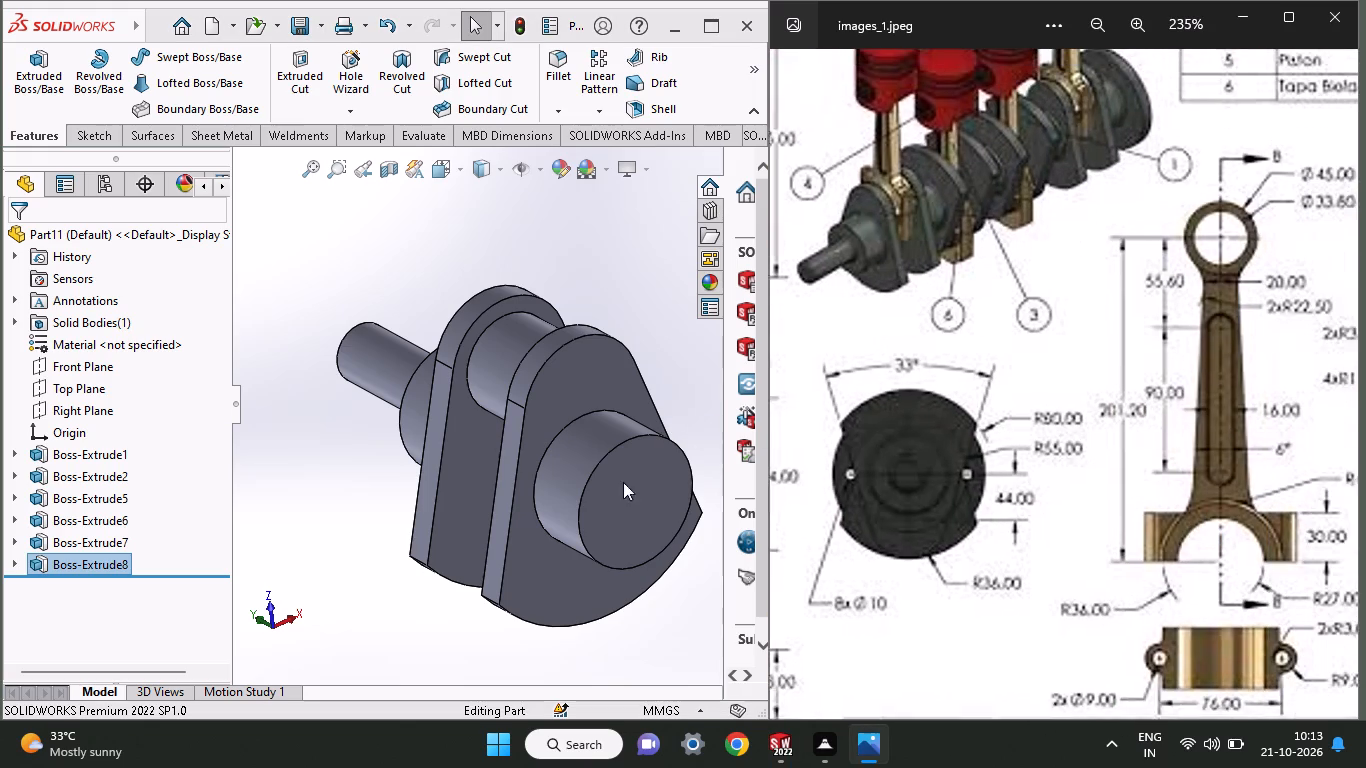
{"action": "middle_click_drag", "start_coordinate": [623, 482], "coordinate": [613, 484]}
{"action": "middle_click_drag", "start_coordinate": [749, 439], "coordinate": [461, 485]}
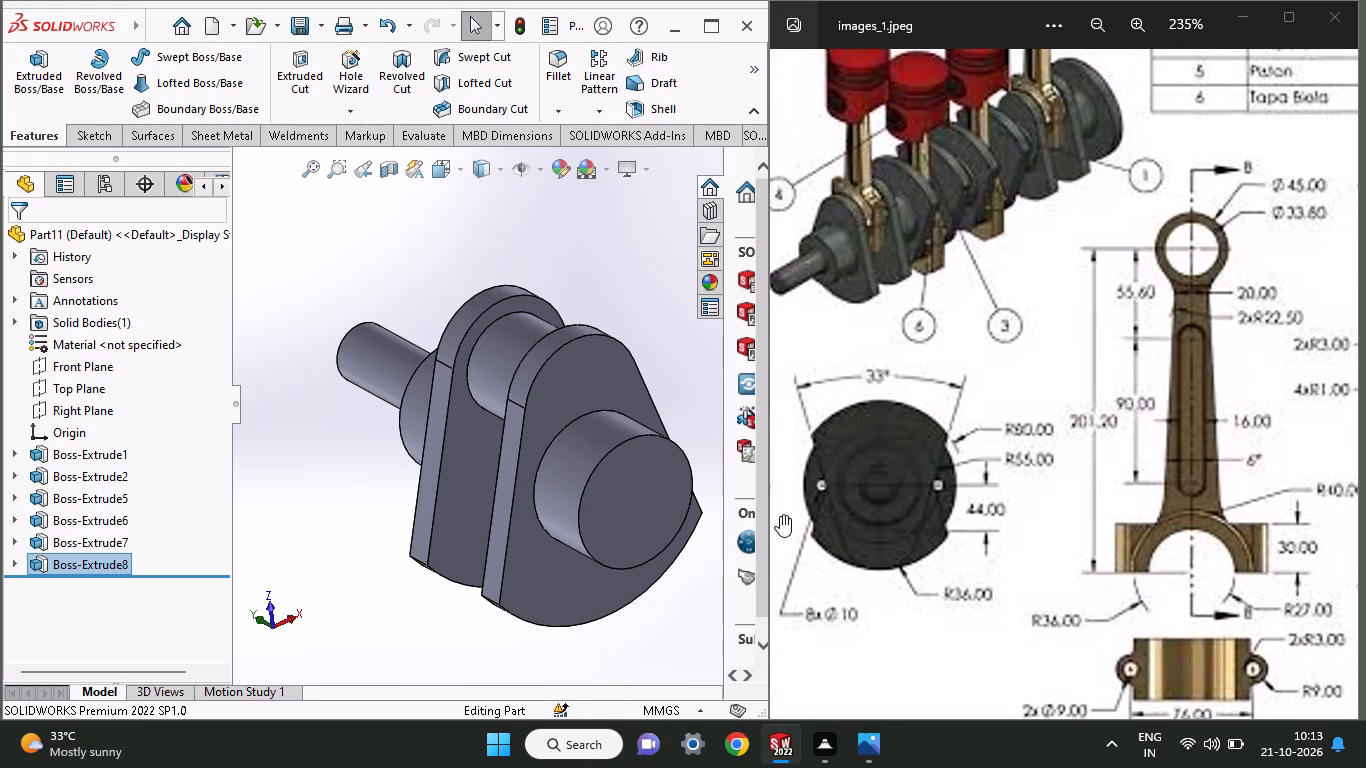
{"action": "left_click", "coordinate": [637, 518]}
{"action": "left_click", "coordinate": [719, 455]}
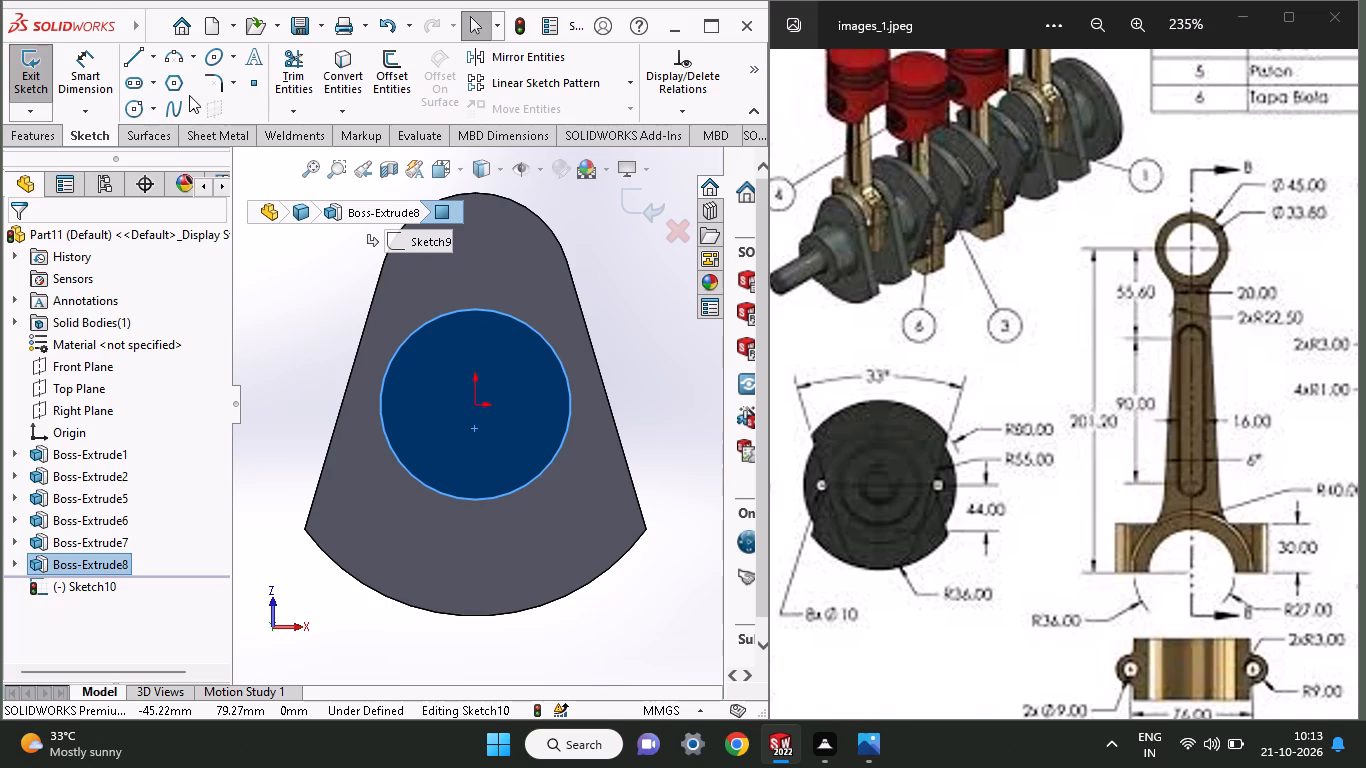
{"action": "left_click", "coordinate": [124, 110]}
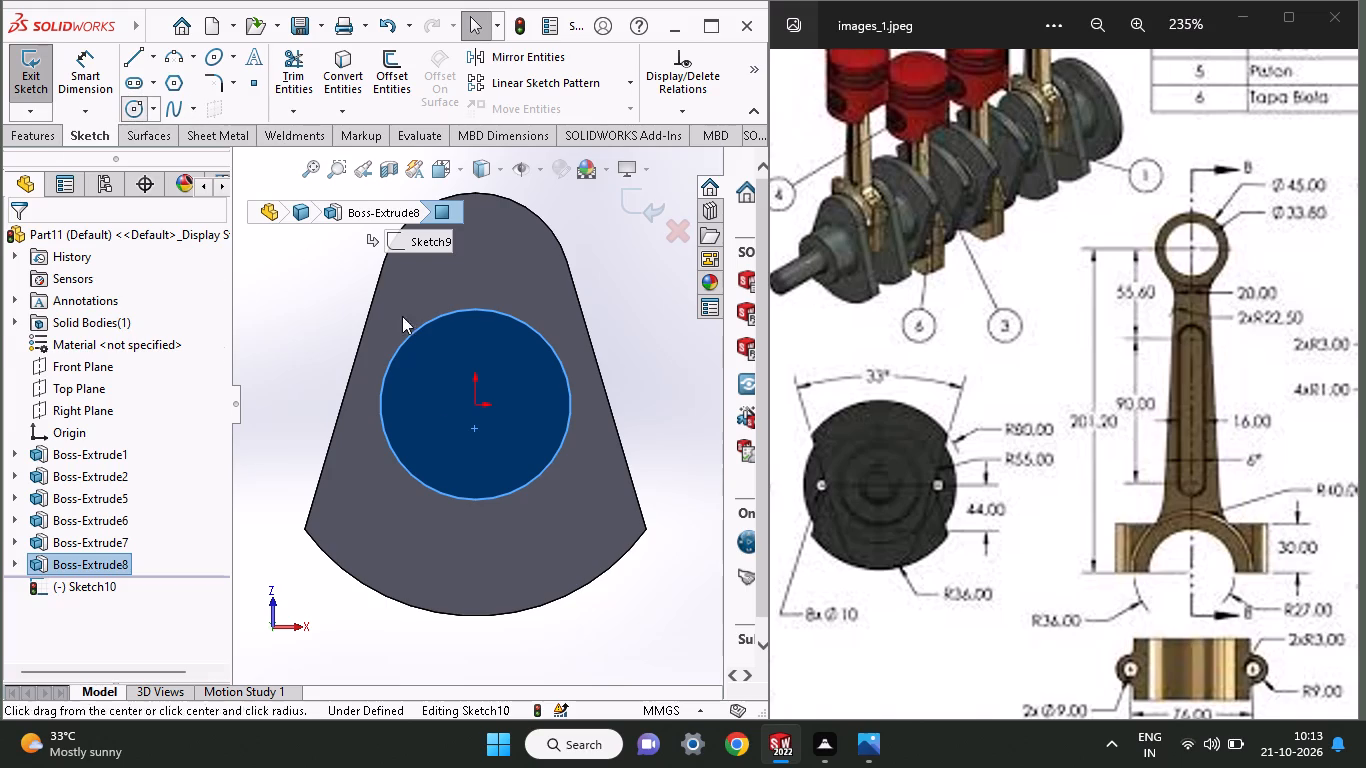
{"action": "left_click", "coordinate": [477, 400]}
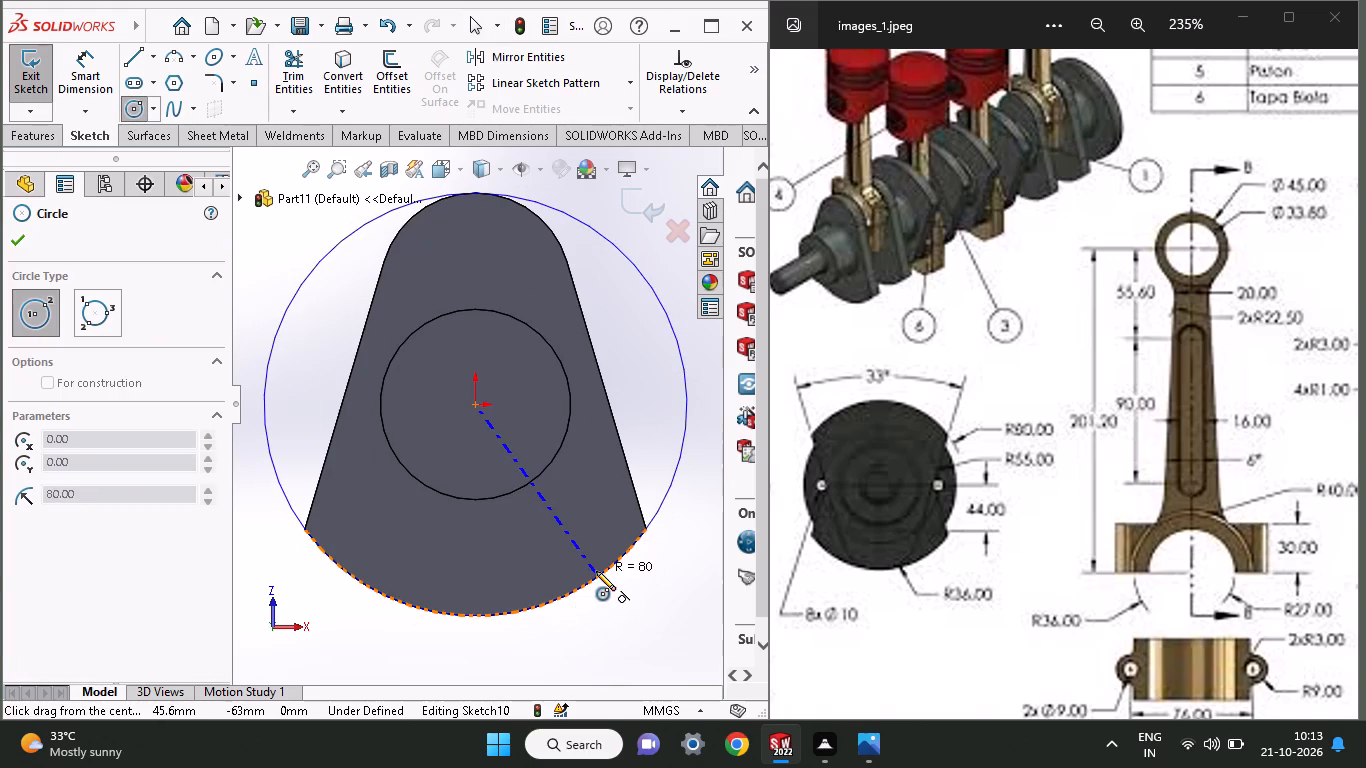
{"action": "left_click", "coordinate": [596, 571]}
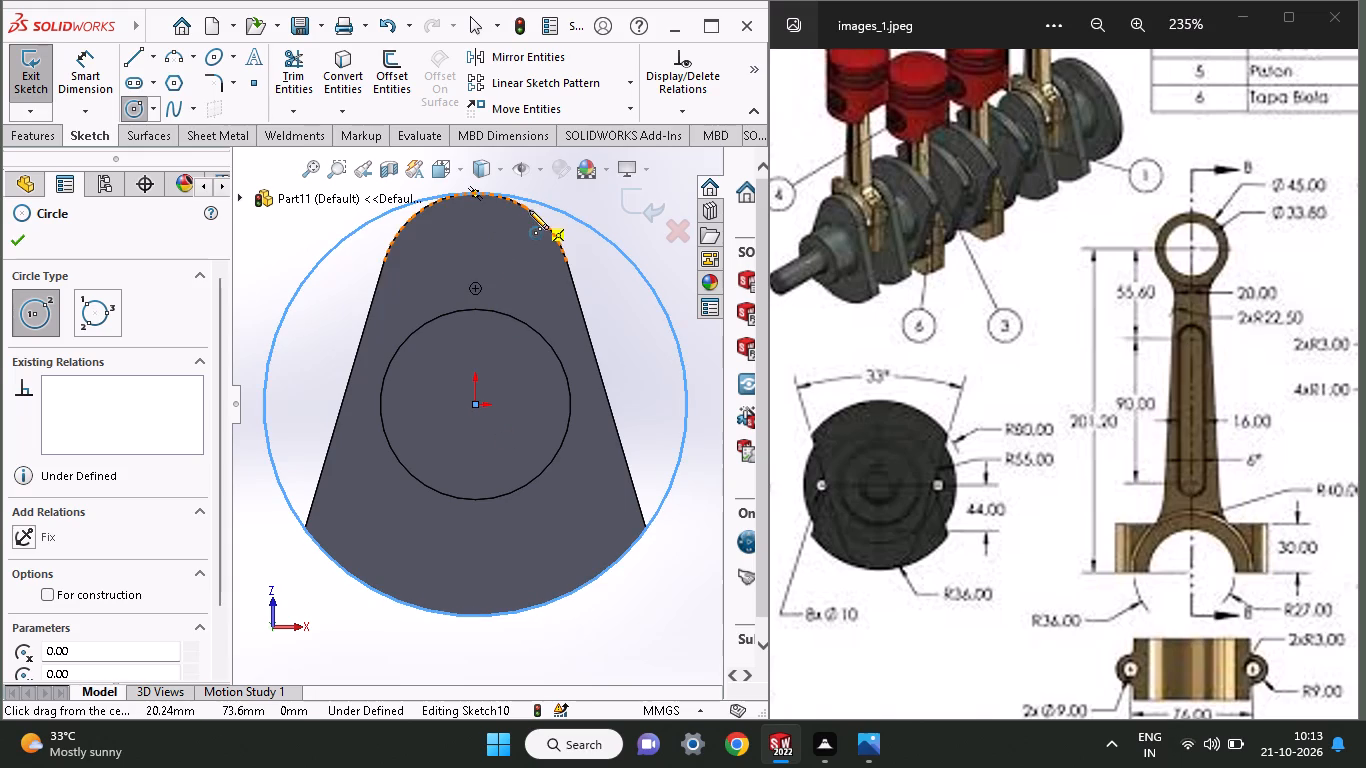
{"action": "left_click", "coordinate": [475, 289]}
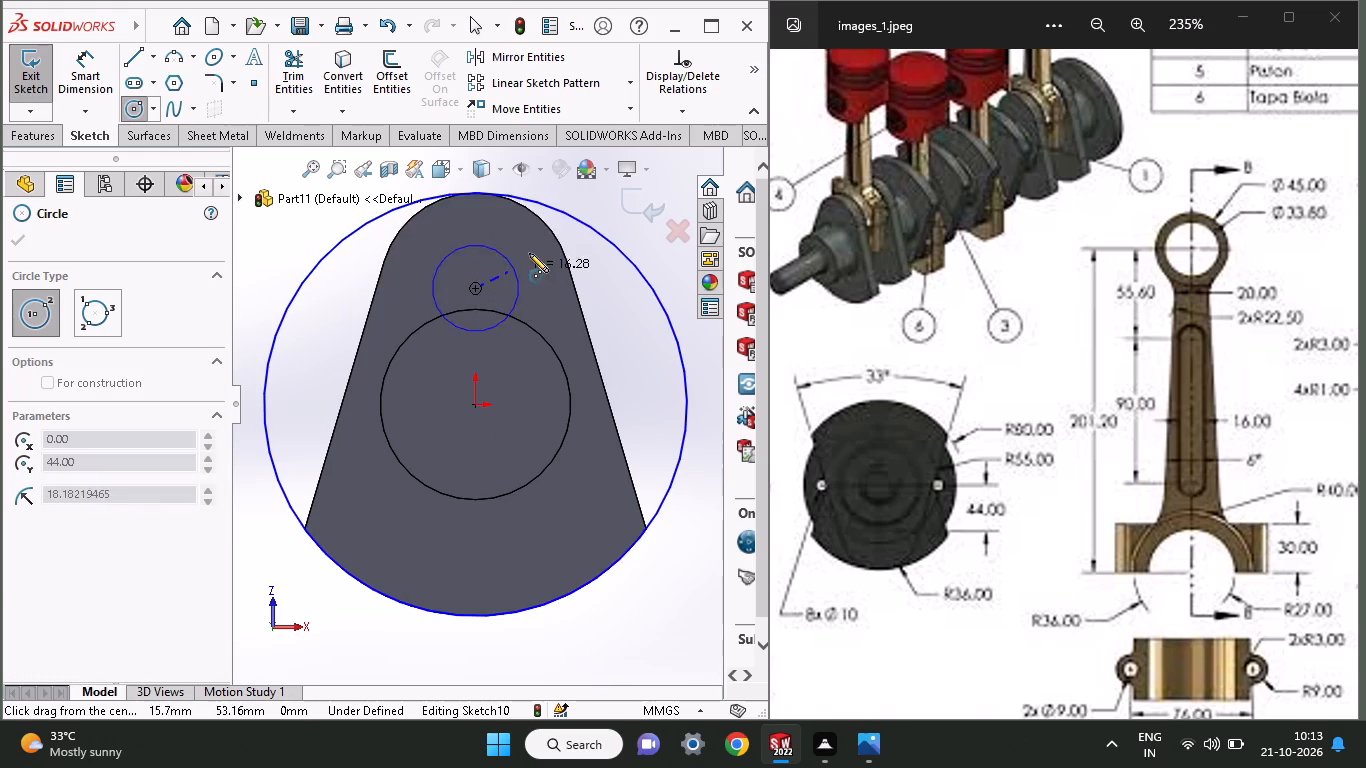
{"action": "left_click", "coordinate": [544, 225]}
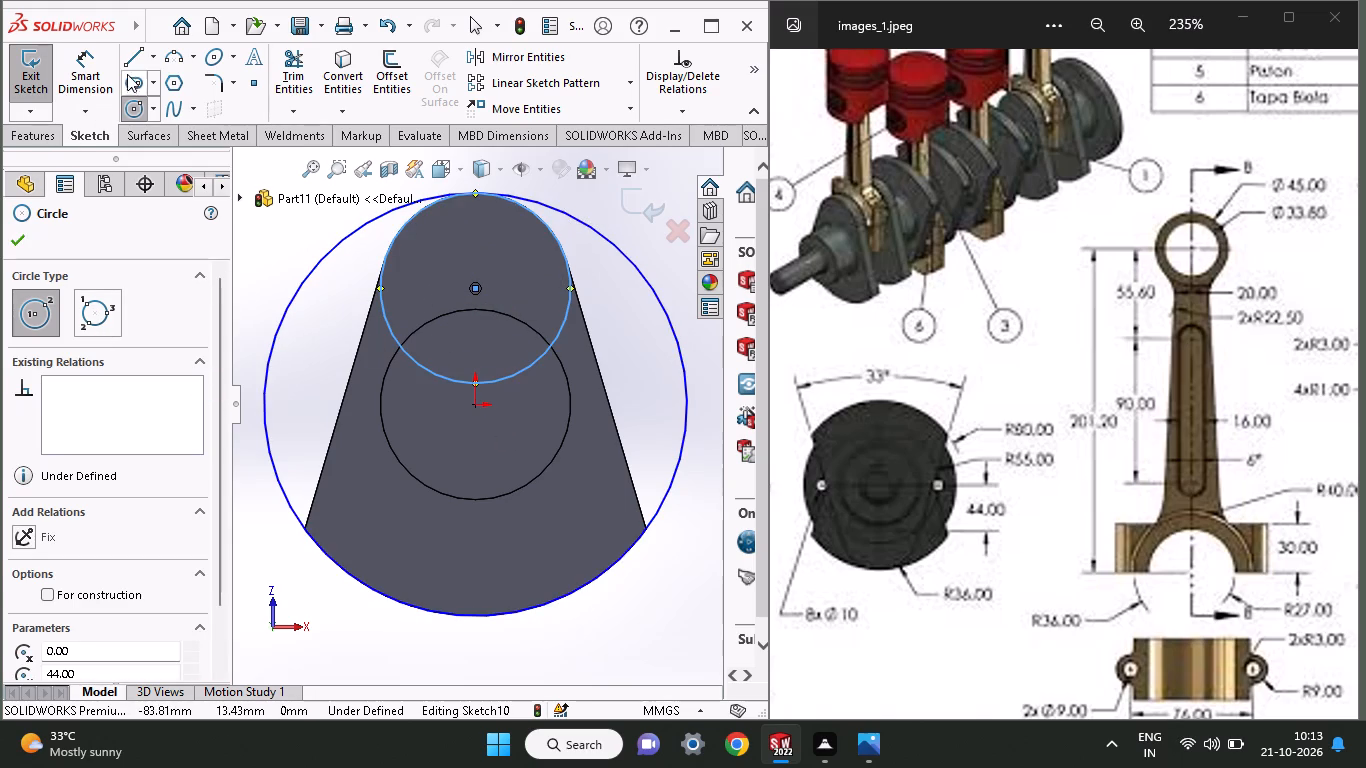
Draw the web outline's left slanted side as a line joining the small circle to the 80 mm radius circle.
{"action": "left_click", "coordinate": [128, 61]}
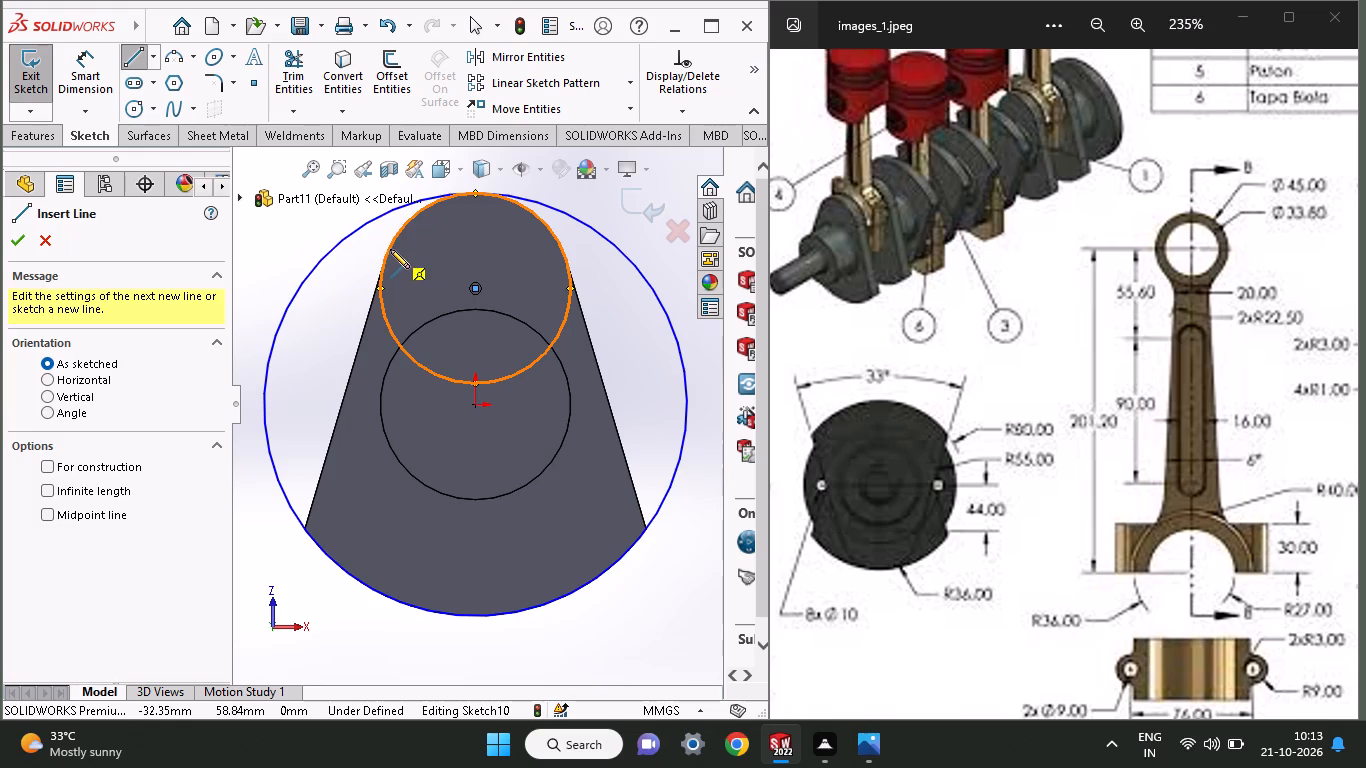
{"action": "left_click", "coordinate": [383, 260]}
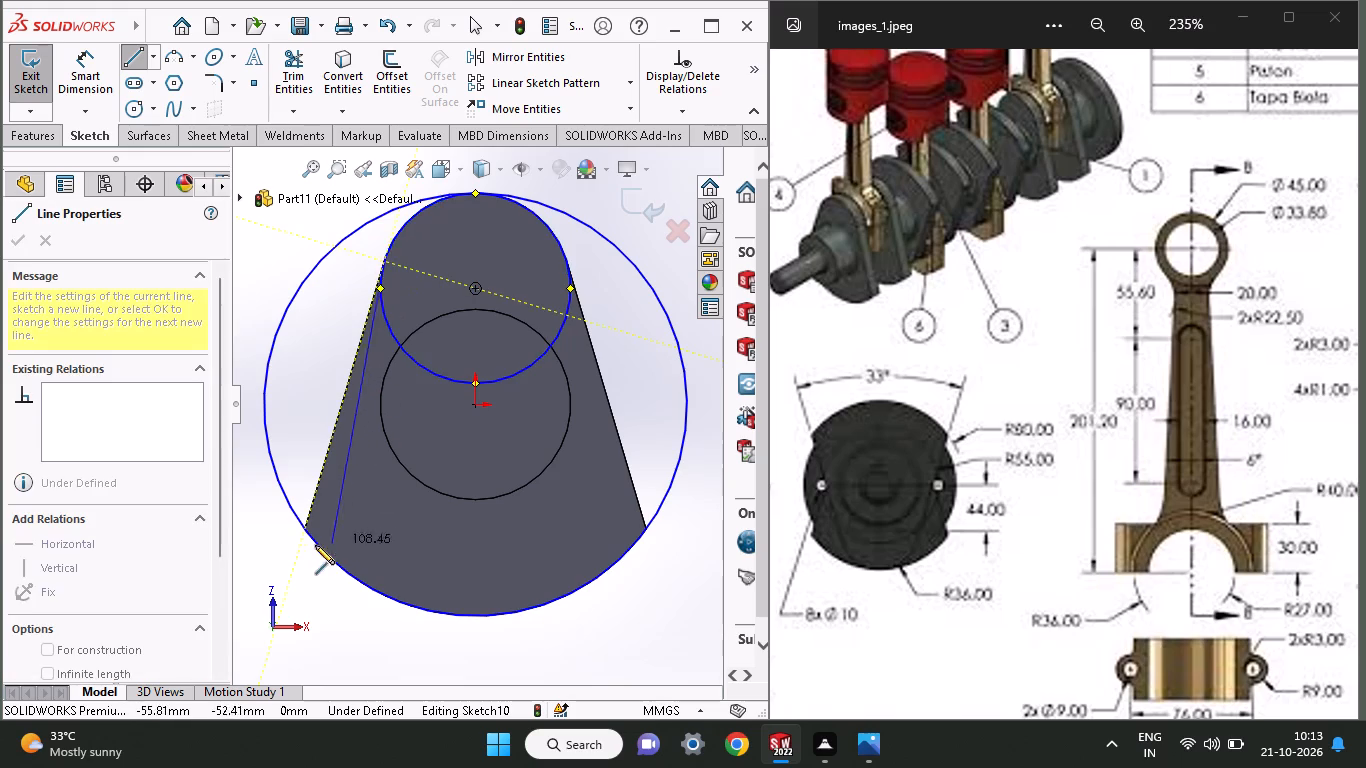
{"action": "left_click", "coordinate": [310, 528]}
{"action": "right_click", "coordinate": [305, 434]}
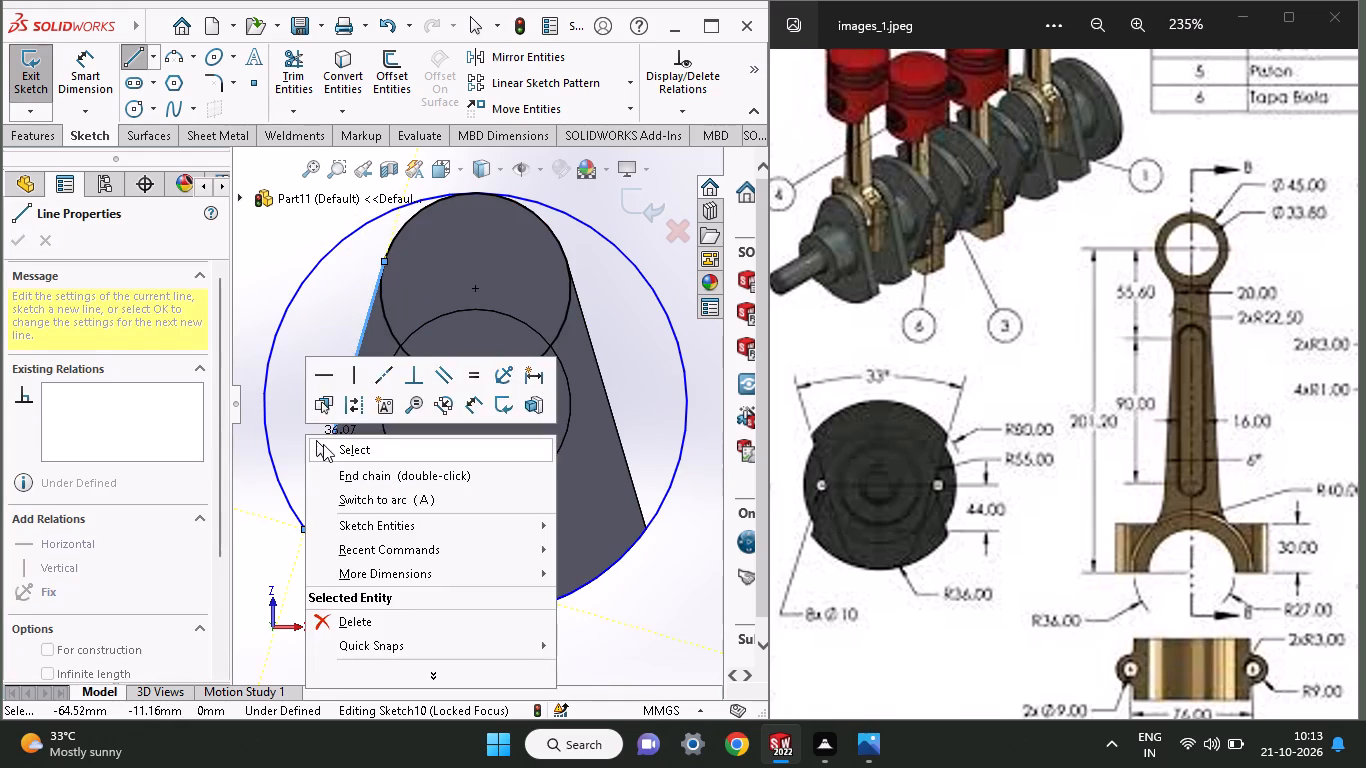
{"action": "left_click", "coordinate": [323, 444]}
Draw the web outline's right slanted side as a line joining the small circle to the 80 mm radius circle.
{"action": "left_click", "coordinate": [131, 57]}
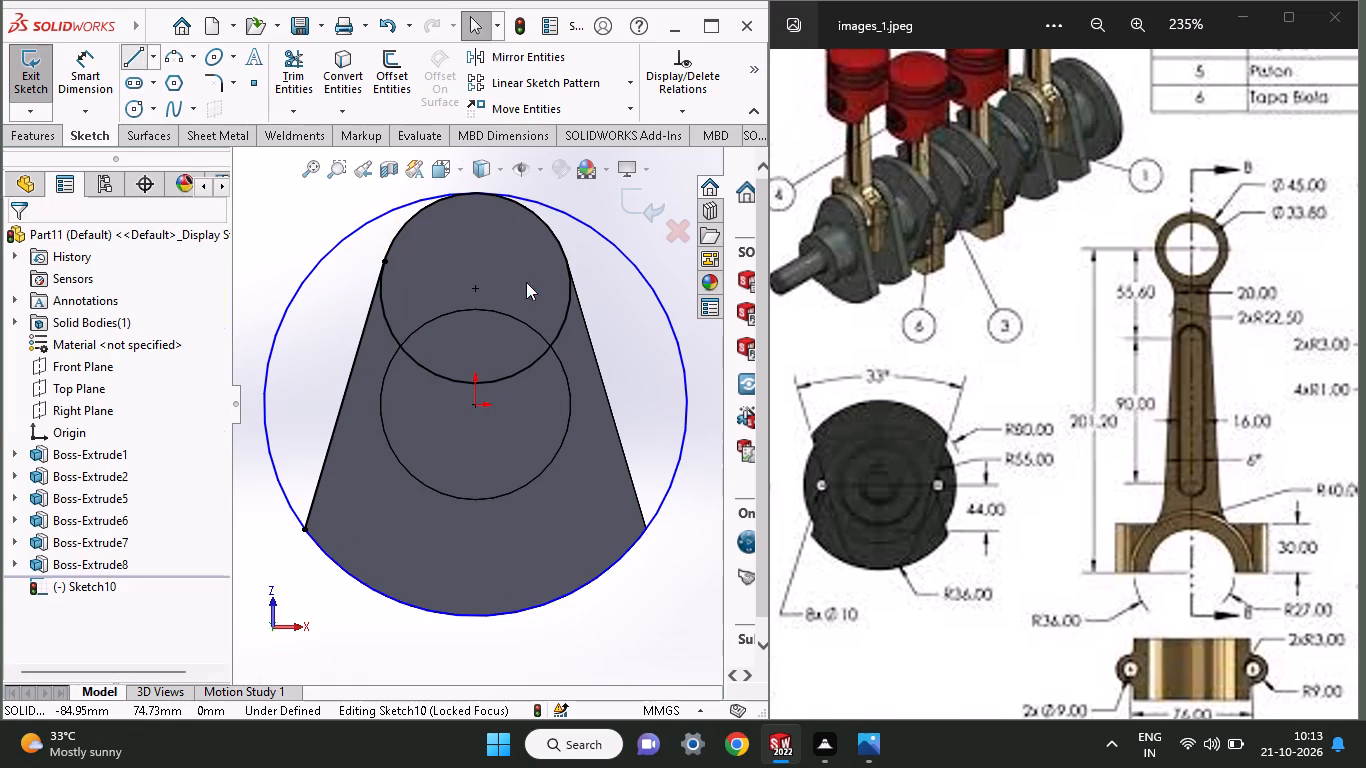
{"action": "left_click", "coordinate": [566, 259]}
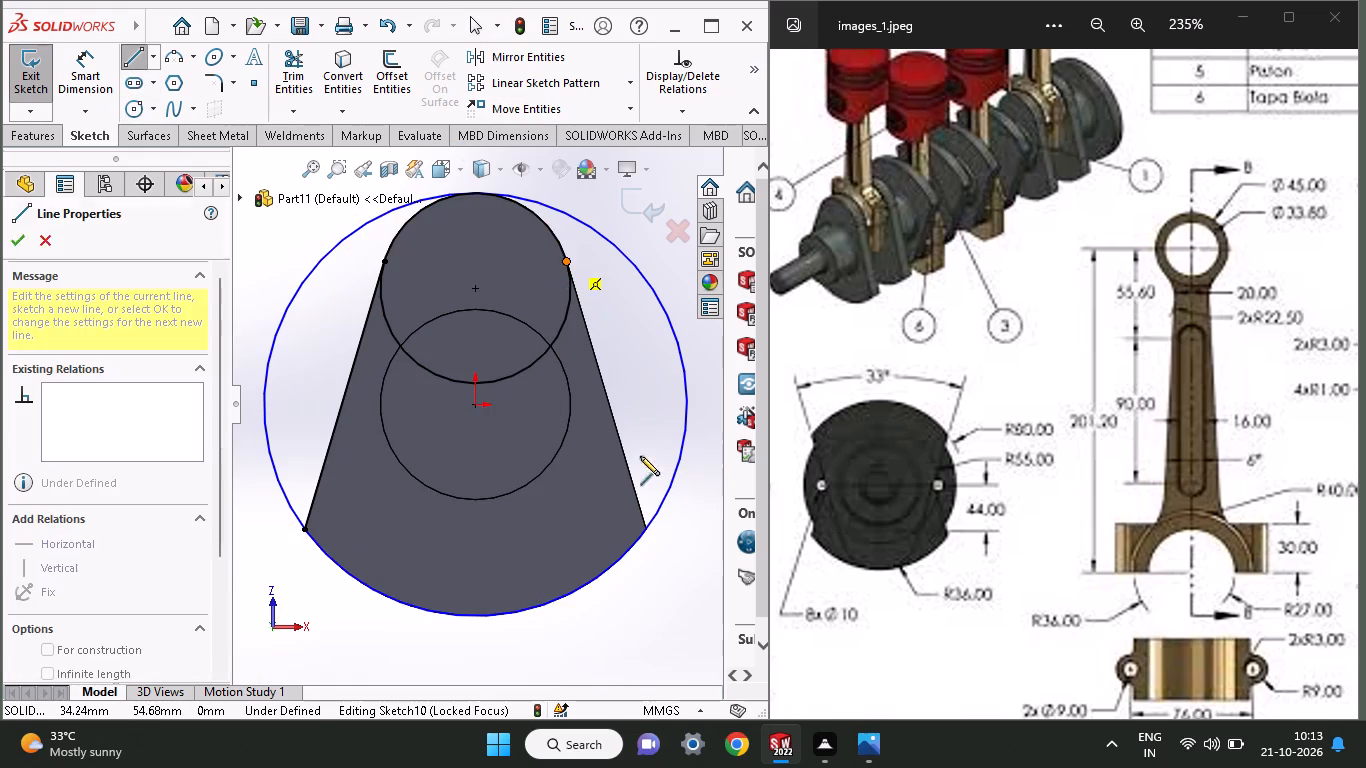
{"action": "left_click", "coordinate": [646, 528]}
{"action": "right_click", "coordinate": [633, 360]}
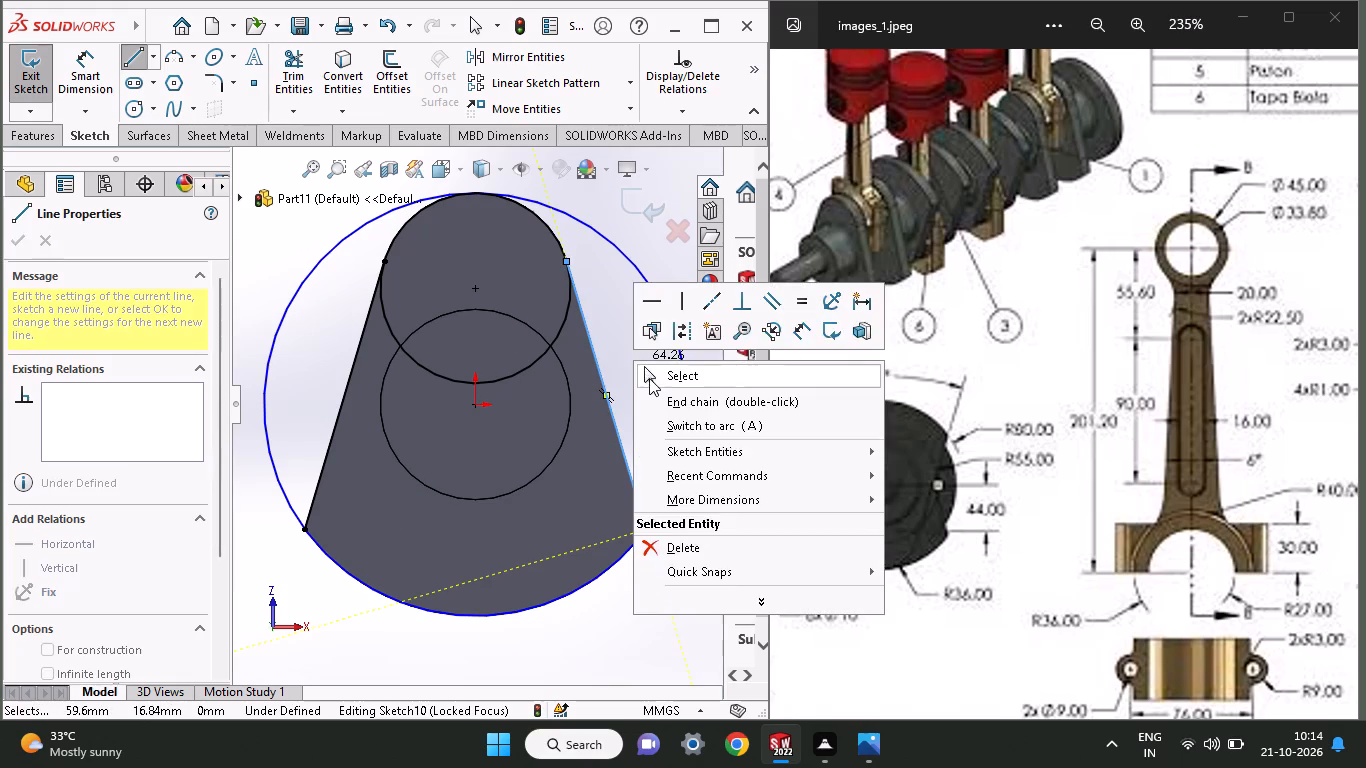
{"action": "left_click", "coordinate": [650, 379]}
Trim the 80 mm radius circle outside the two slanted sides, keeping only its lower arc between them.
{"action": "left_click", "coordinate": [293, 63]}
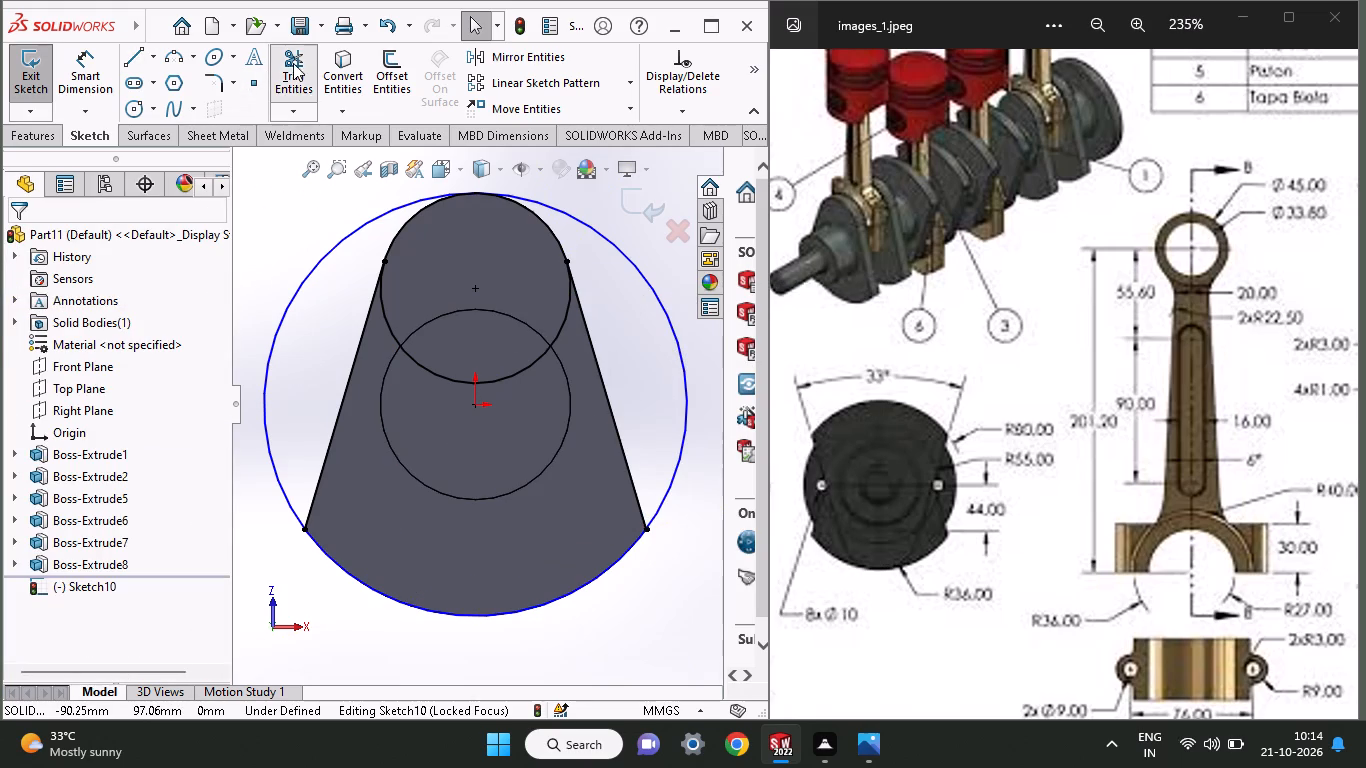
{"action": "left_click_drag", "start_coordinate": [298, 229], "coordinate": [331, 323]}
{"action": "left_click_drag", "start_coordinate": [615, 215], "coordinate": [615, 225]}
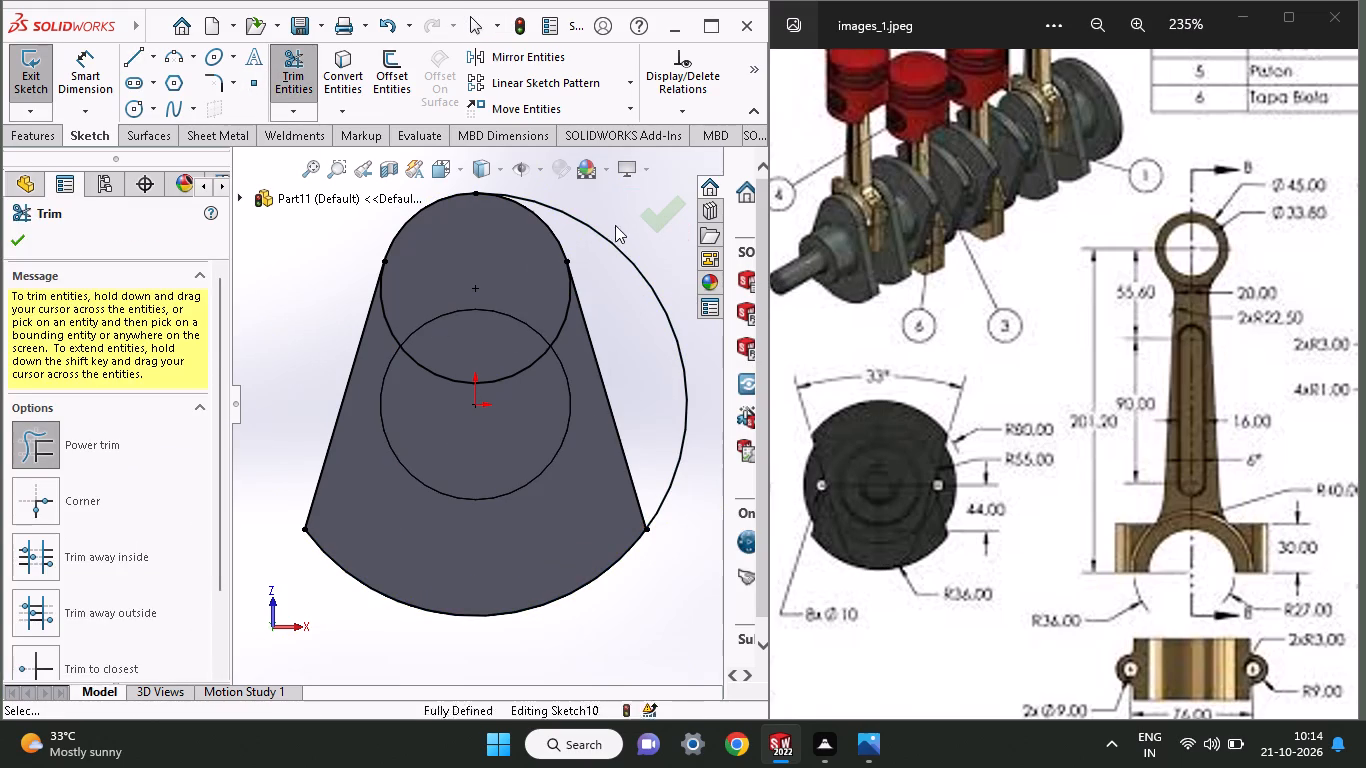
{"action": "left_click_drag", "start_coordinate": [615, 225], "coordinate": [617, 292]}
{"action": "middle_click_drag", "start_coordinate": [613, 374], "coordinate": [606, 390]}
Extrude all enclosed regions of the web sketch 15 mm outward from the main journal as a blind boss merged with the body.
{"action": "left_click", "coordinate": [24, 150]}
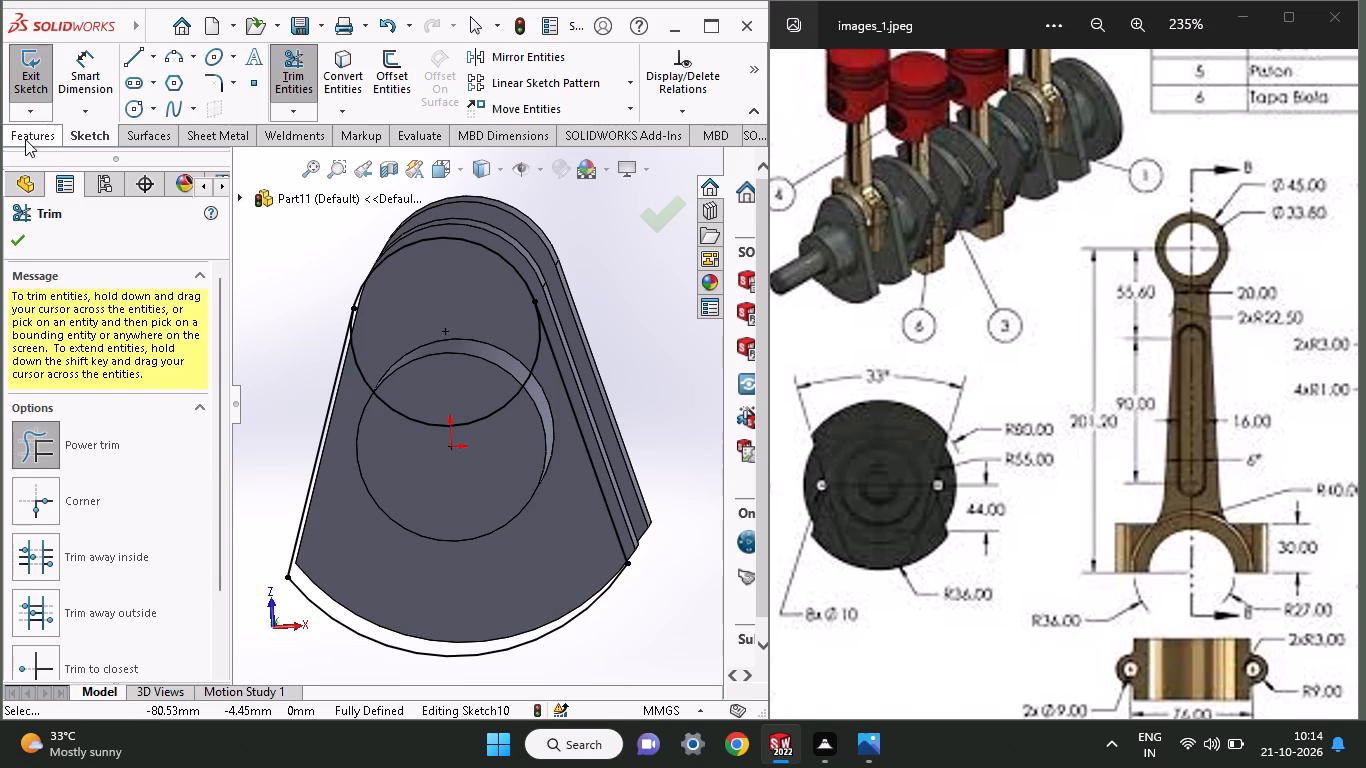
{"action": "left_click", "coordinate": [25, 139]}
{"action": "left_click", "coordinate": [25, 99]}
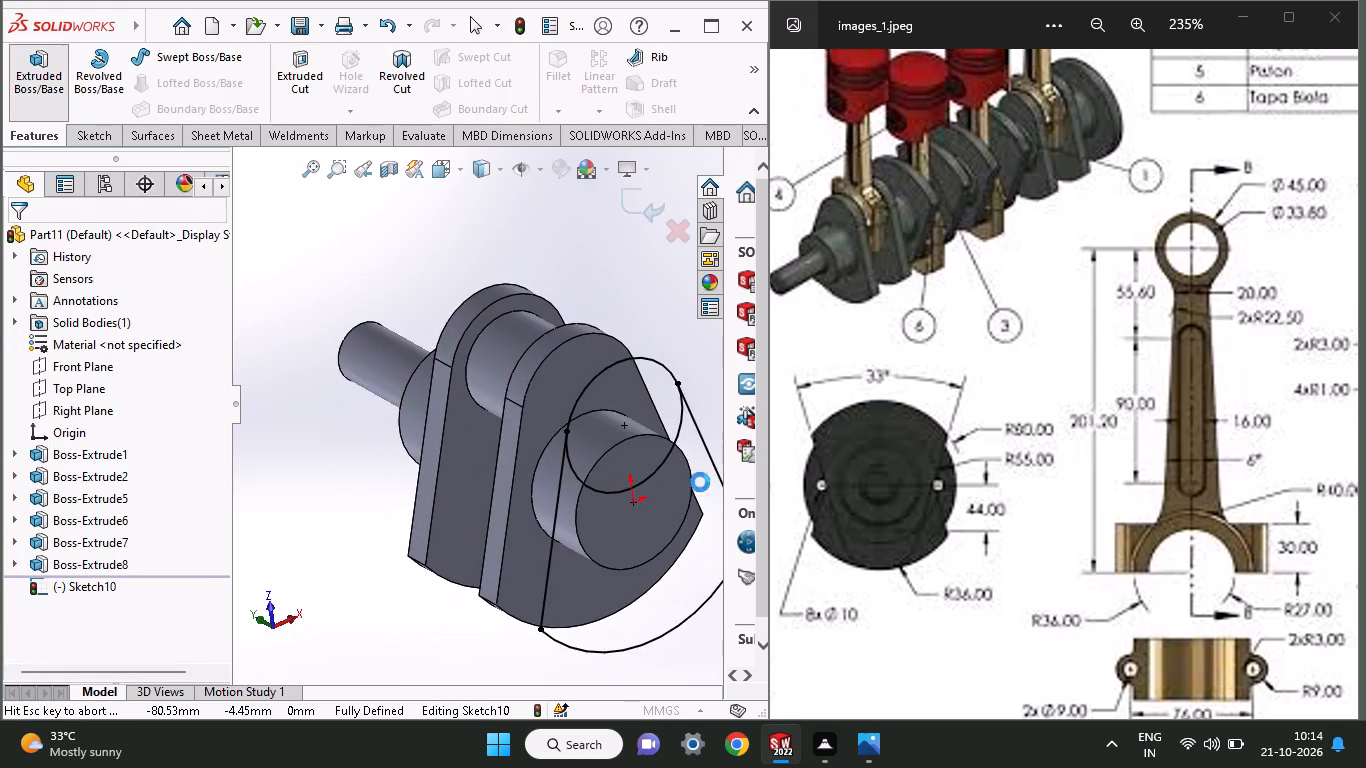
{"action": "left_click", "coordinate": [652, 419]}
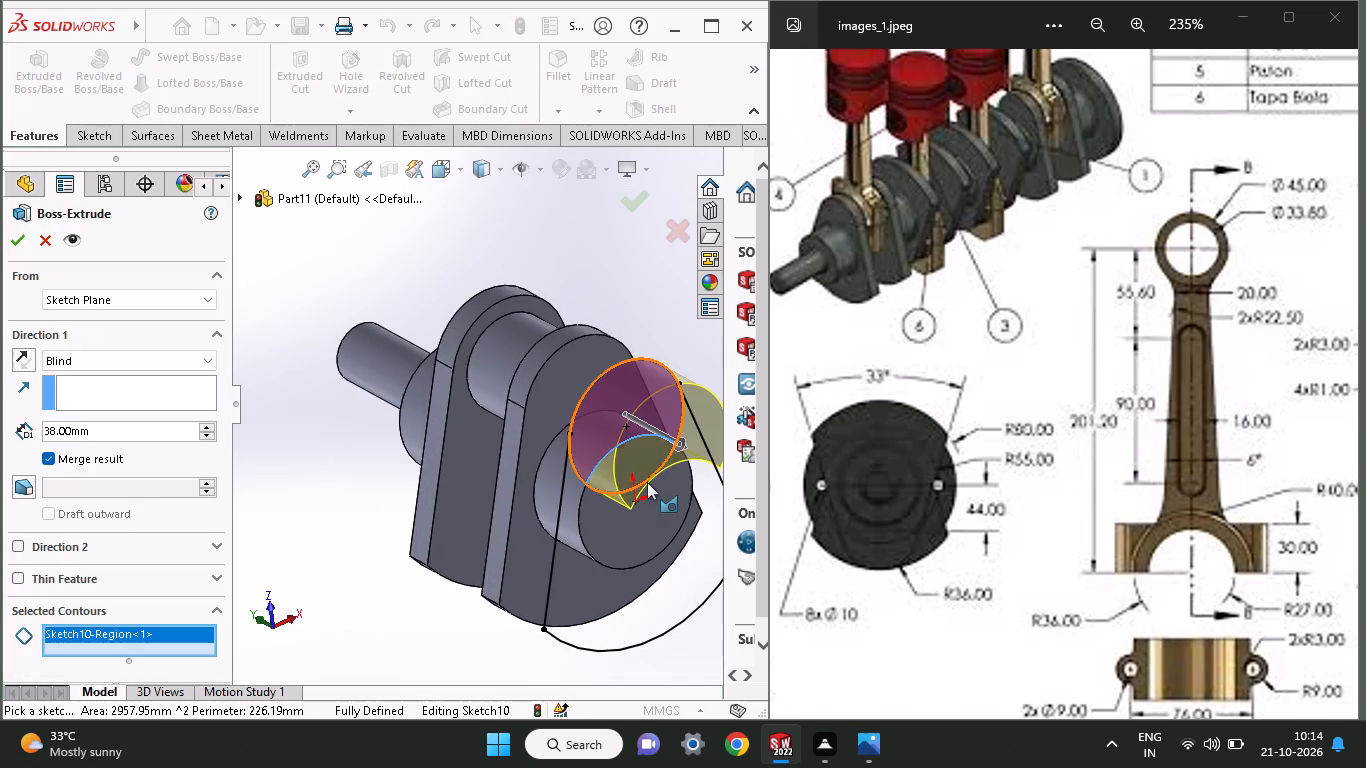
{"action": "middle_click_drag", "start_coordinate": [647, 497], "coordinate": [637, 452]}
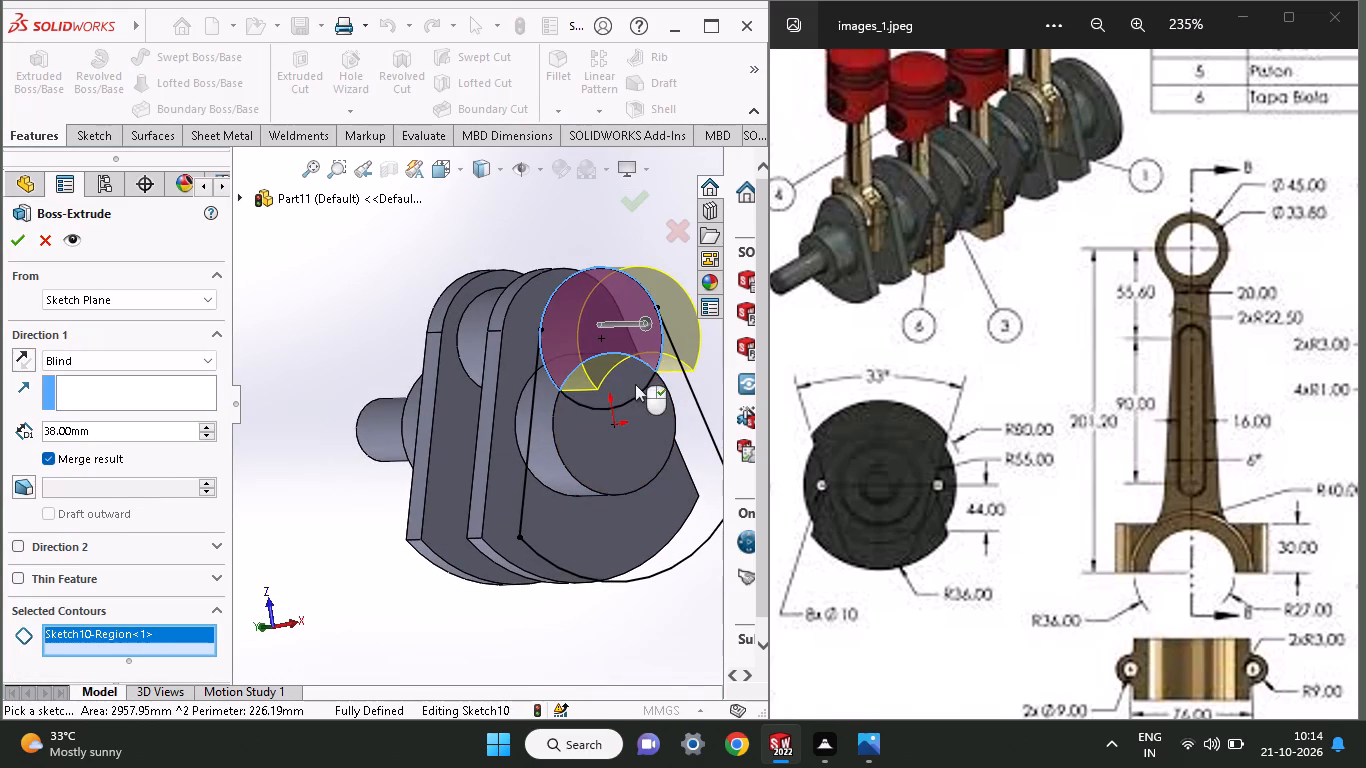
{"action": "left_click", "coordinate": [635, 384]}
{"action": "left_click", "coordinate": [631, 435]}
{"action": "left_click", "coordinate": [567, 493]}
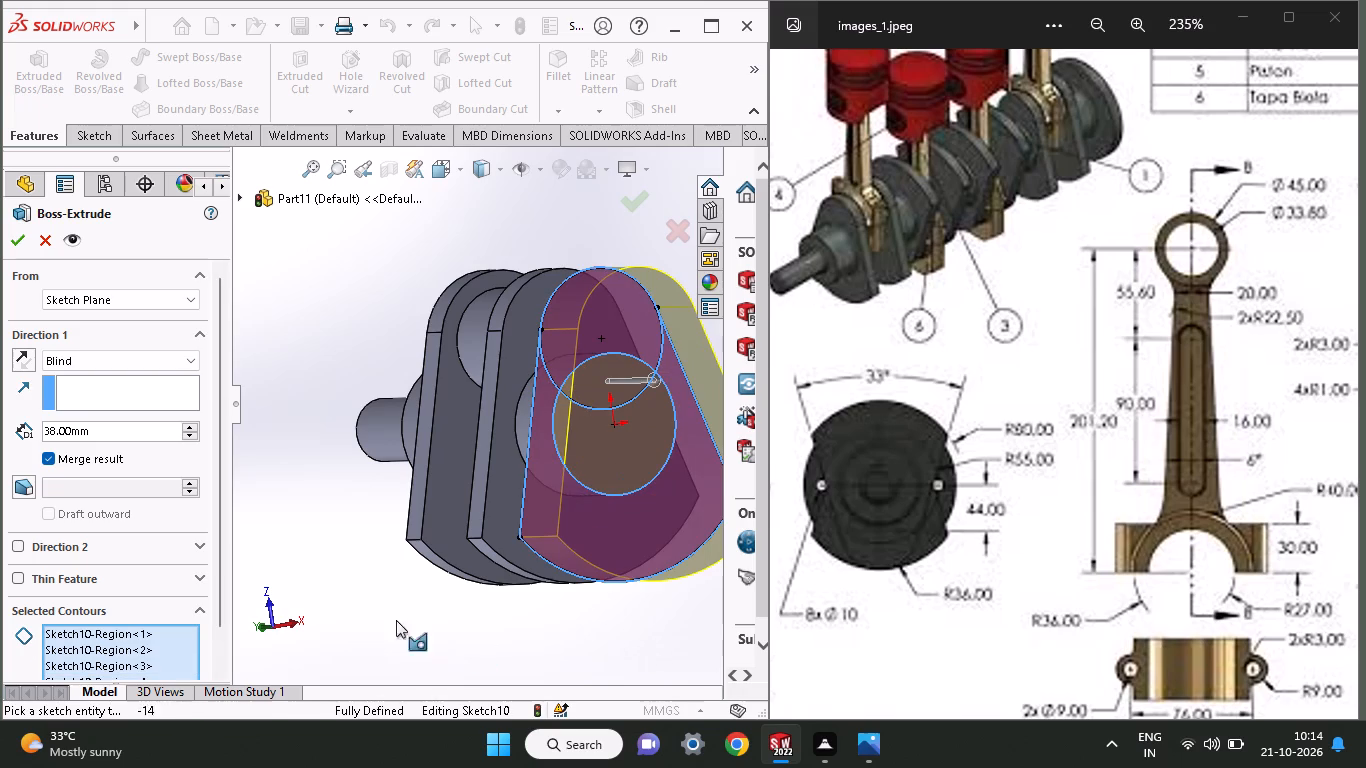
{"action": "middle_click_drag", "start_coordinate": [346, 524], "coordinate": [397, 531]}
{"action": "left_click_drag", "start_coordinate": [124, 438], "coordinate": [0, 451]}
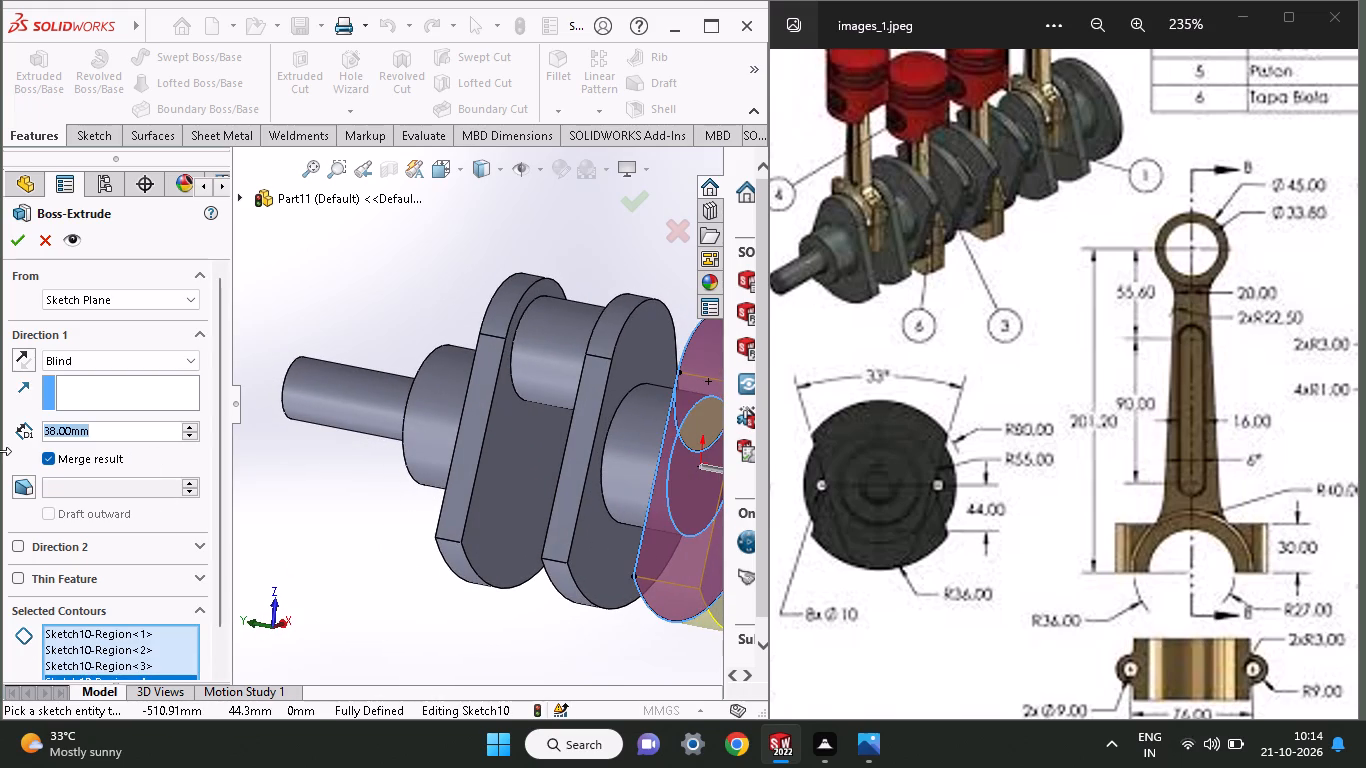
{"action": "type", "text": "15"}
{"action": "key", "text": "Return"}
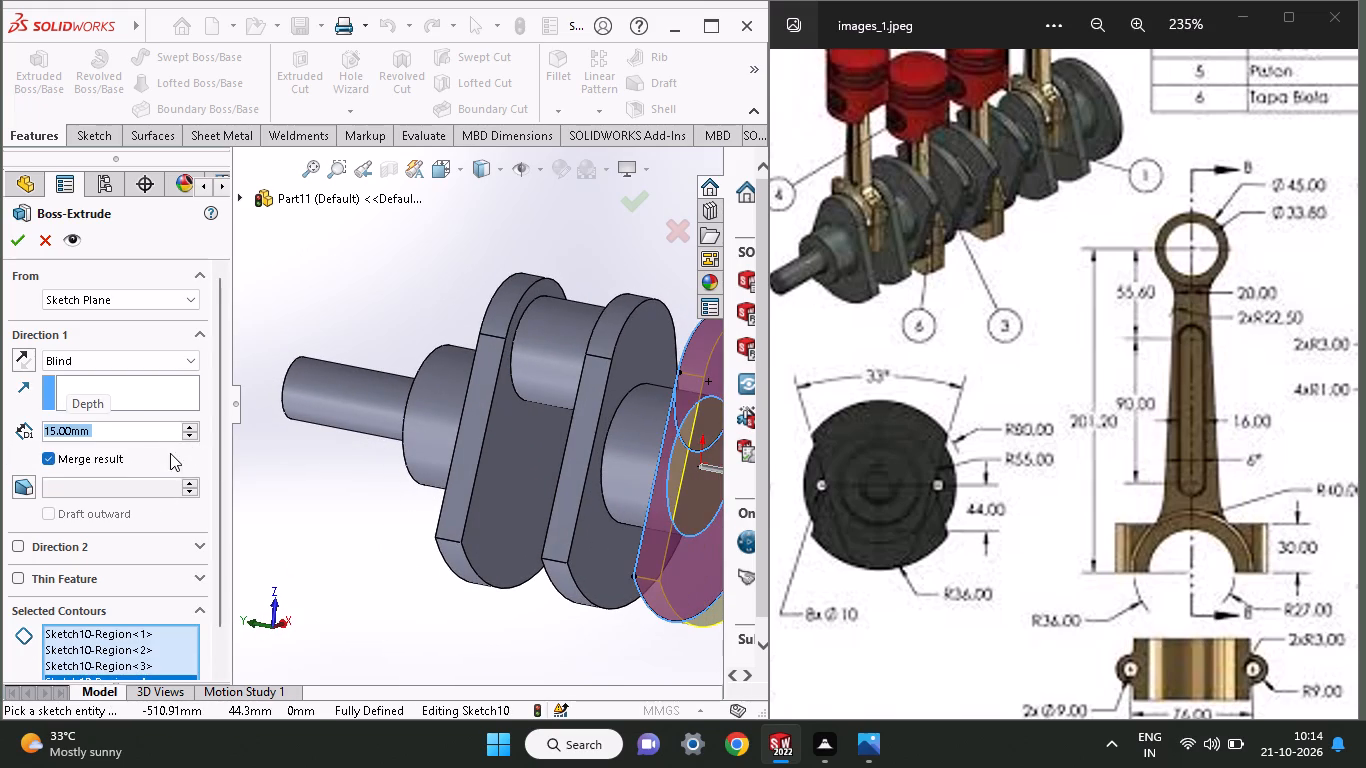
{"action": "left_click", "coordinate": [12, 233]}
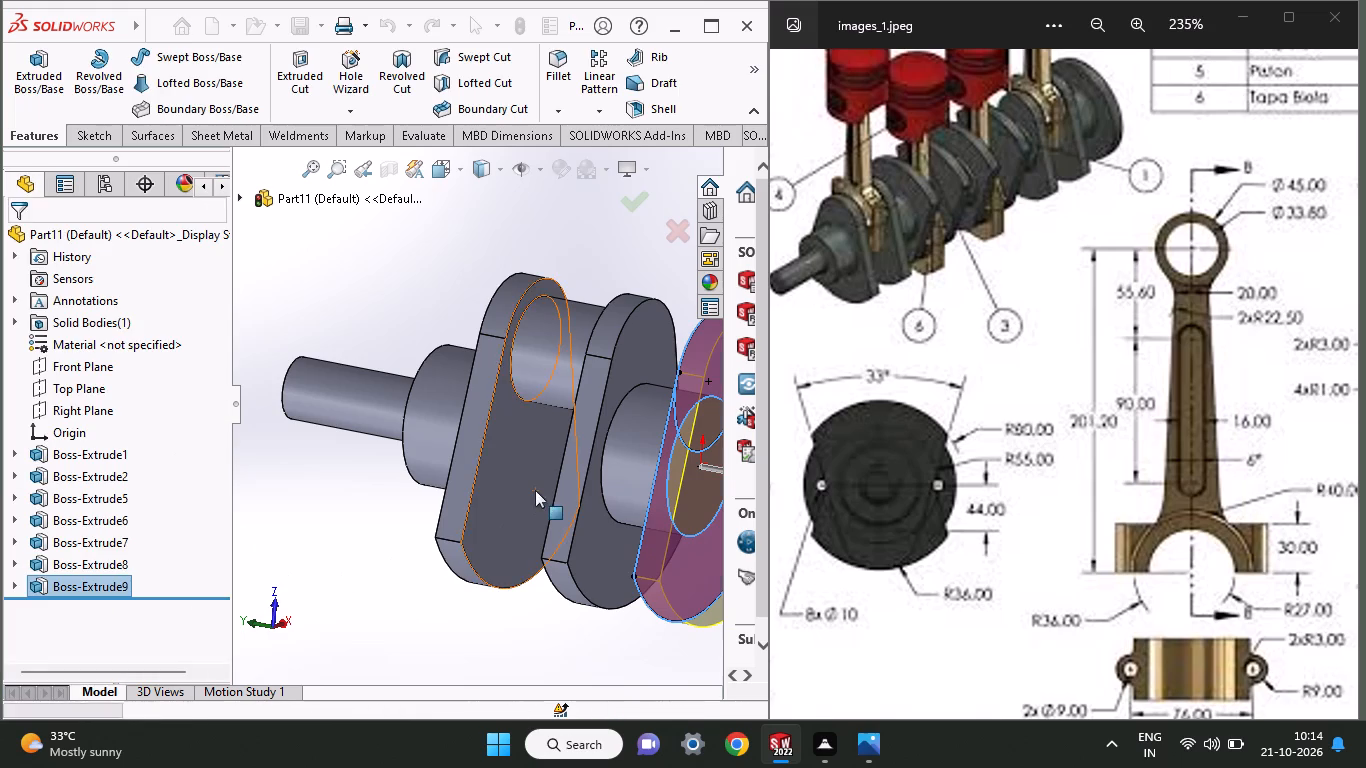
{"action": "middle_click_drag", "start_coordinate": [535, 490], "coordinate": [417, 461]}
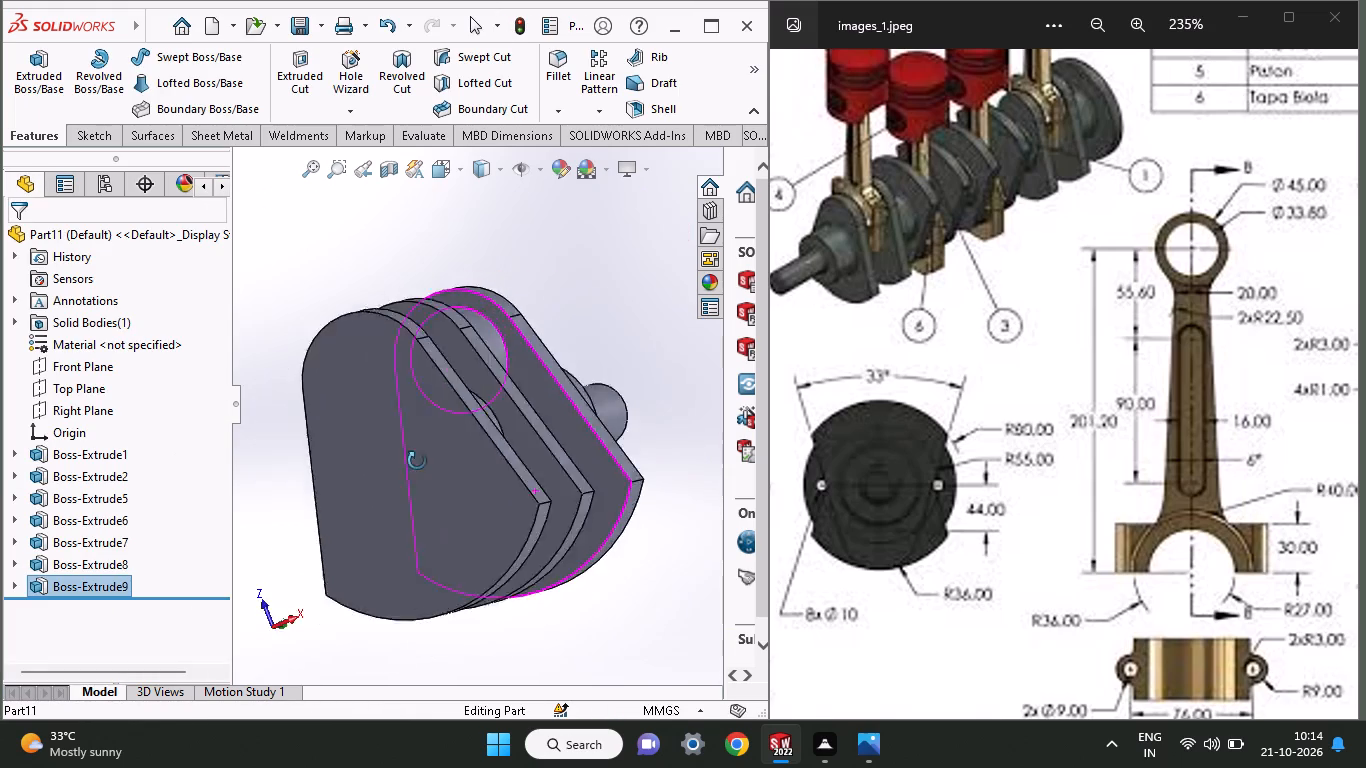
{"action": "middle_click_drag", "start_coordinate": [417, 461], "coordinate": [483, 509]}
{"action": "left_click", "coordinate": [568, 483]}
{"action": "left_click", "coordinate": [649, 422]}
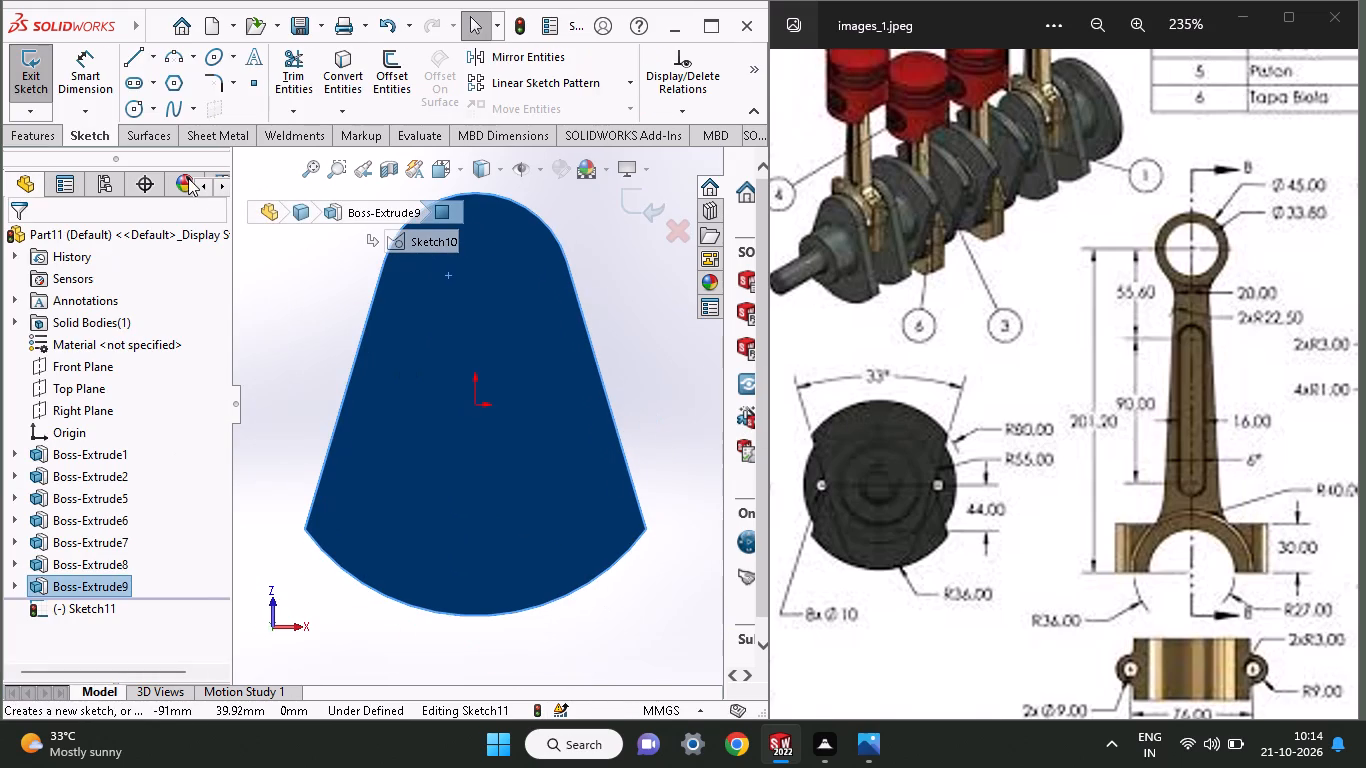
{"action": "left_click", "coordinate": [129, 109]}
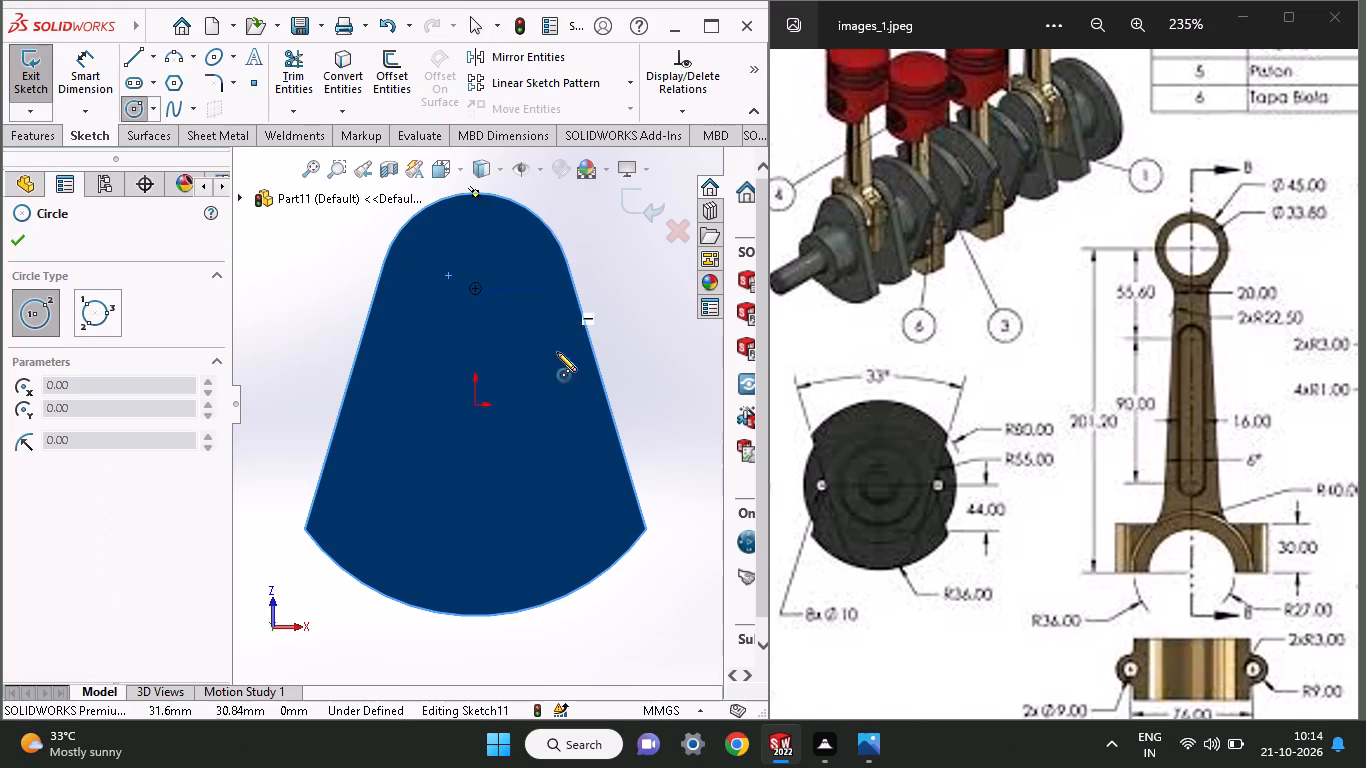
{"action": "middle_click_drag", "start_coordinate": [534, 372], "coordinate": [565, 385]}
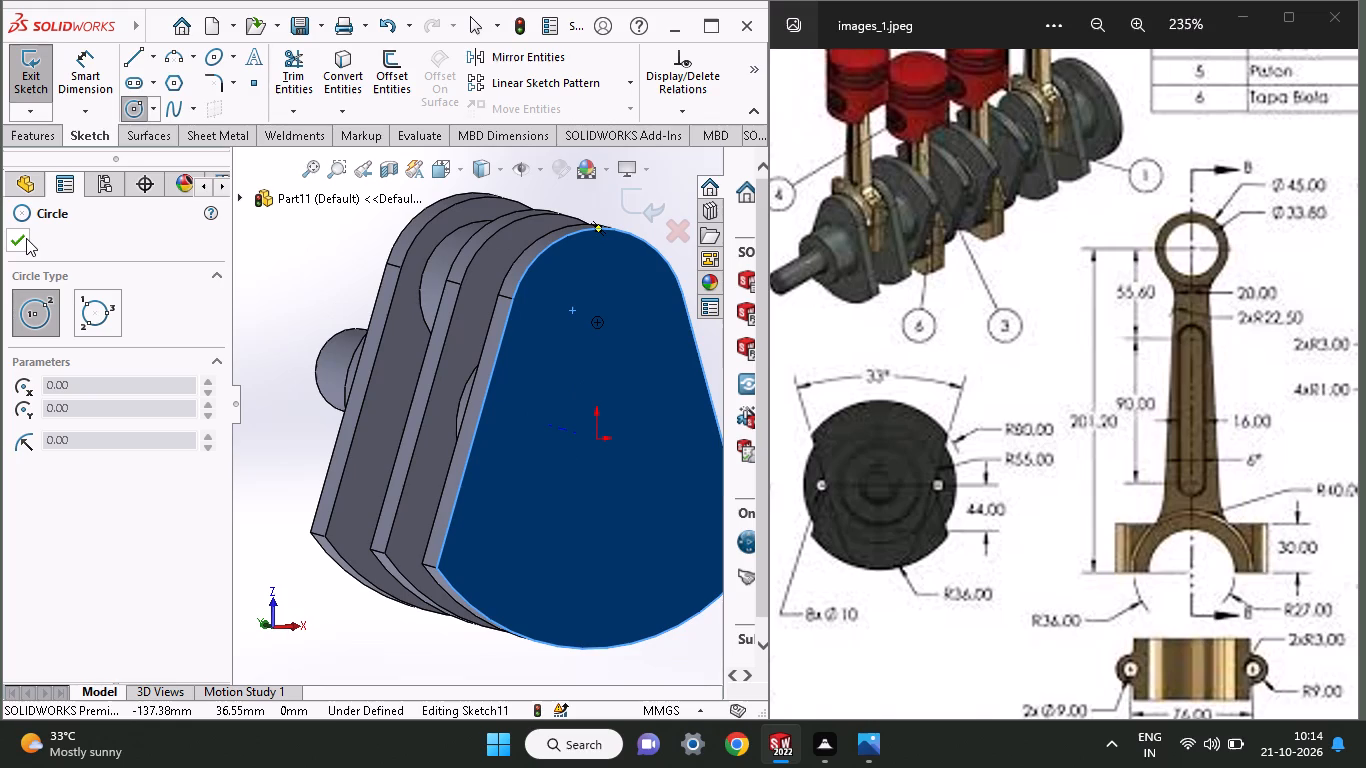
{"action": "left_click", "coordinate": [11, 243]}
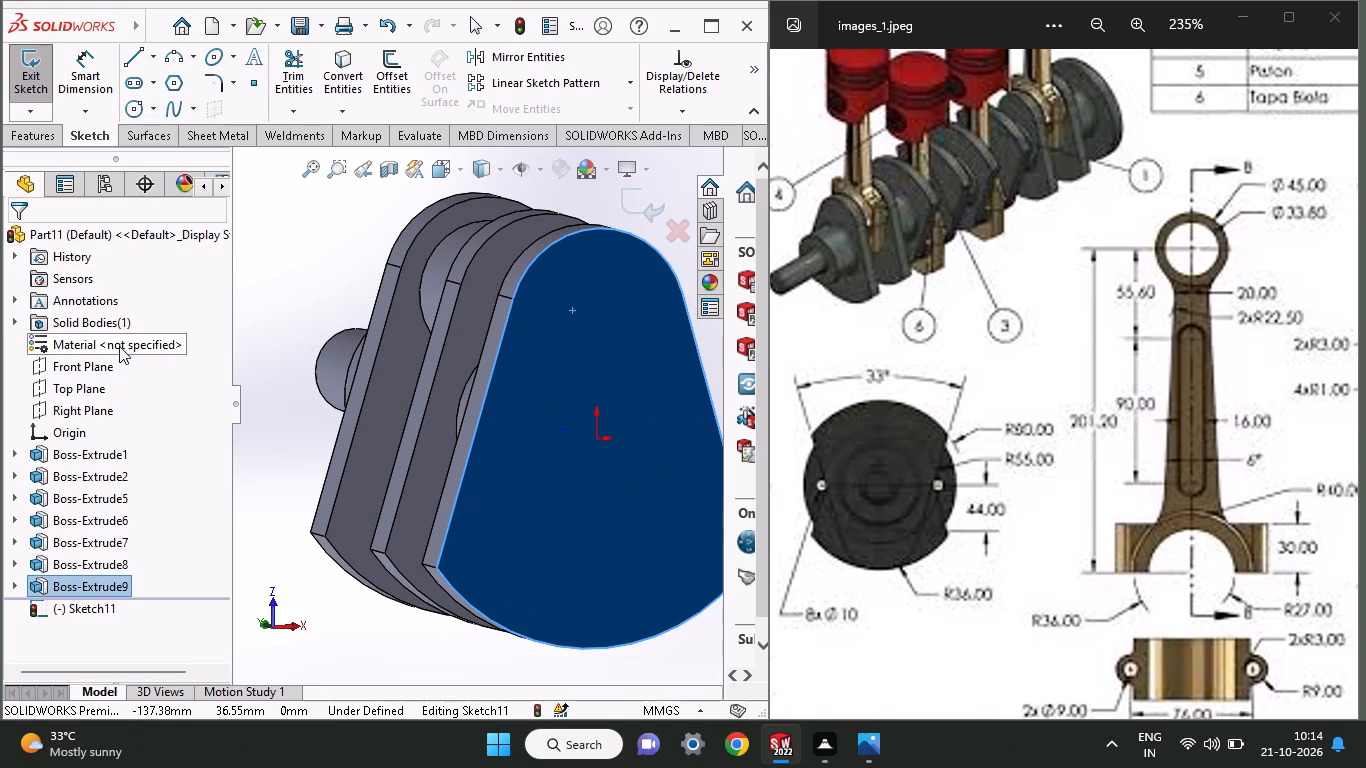
Undo the 15 mm web extrusion and its outline sketch, back to the empty sketch on the main journal's end face.
{"action": "key", "text": "ctrl+z"}
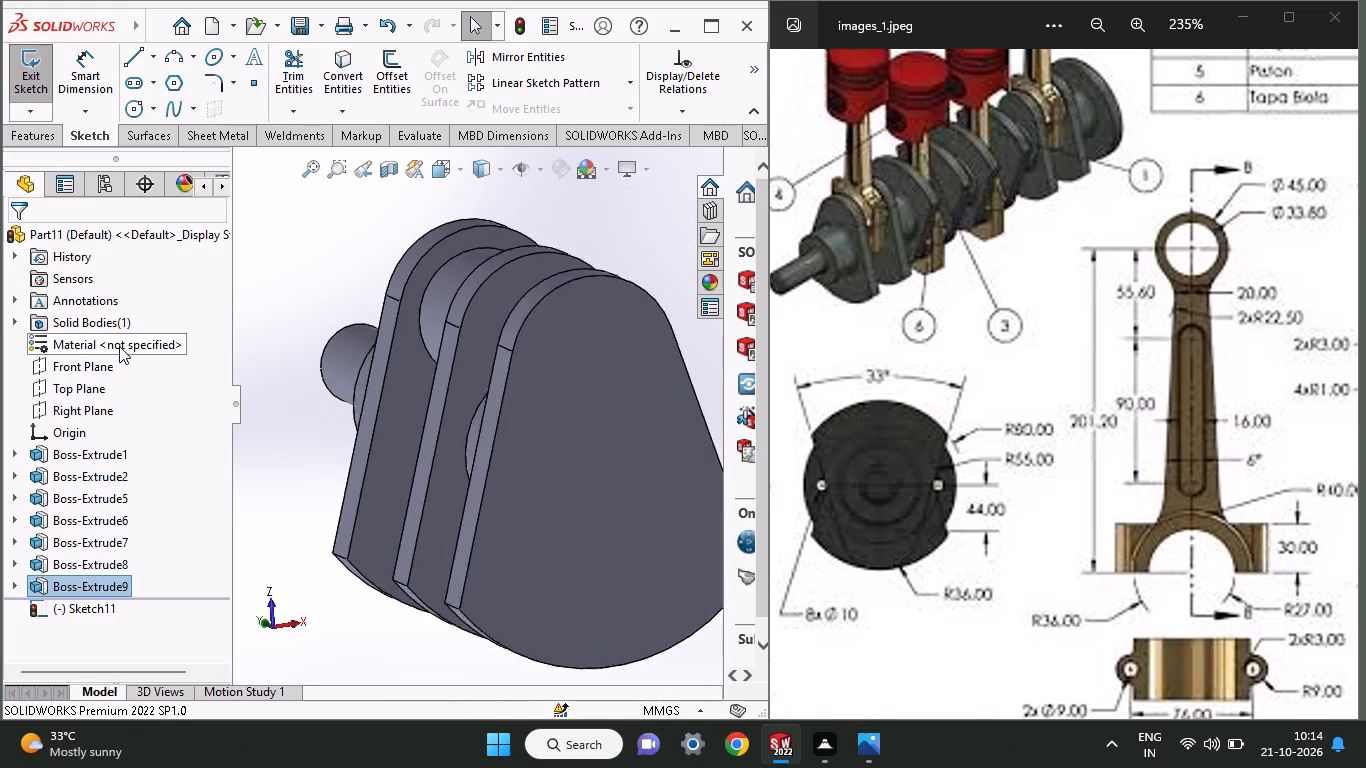
{"action": "key", "text": "ctrl+z"}
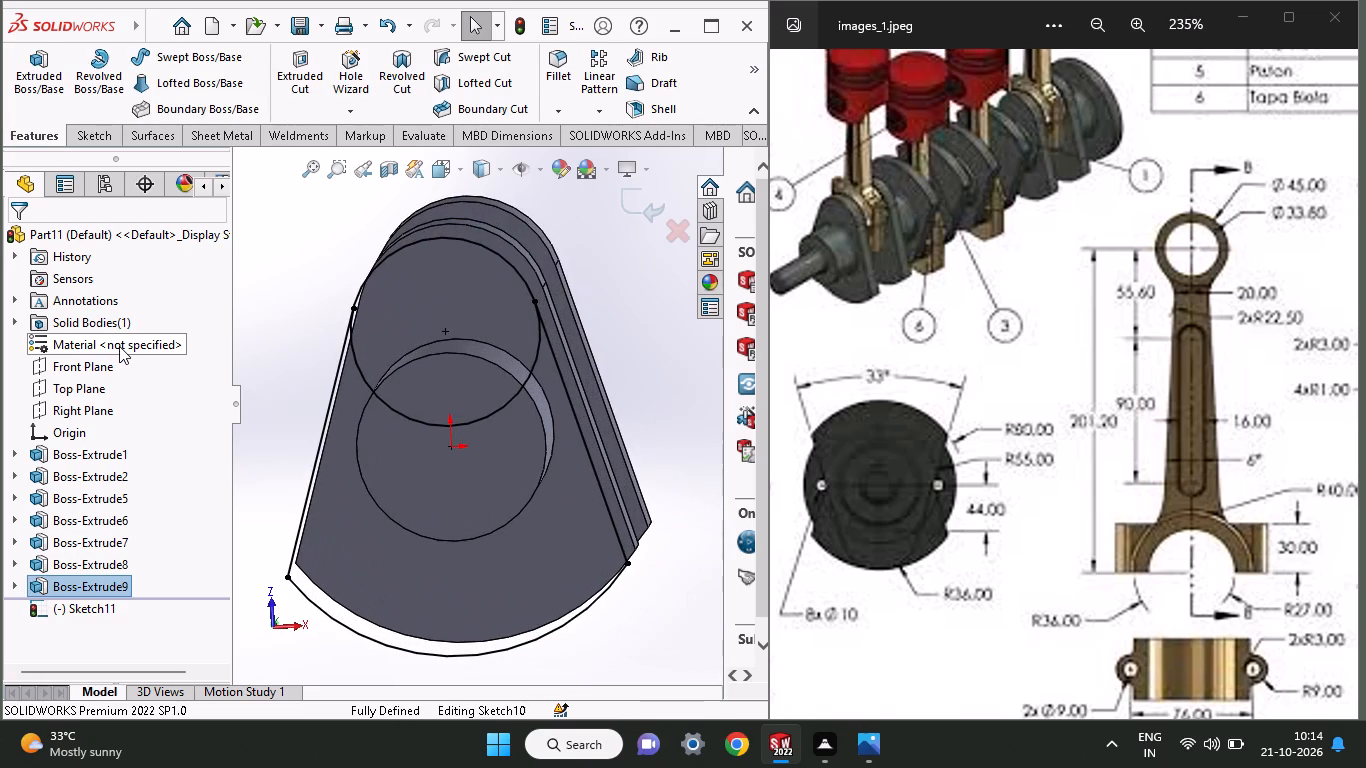
{"action": "key", "text": "ctrl+z"}
{"action": "key", "text": "ctrl+z"}
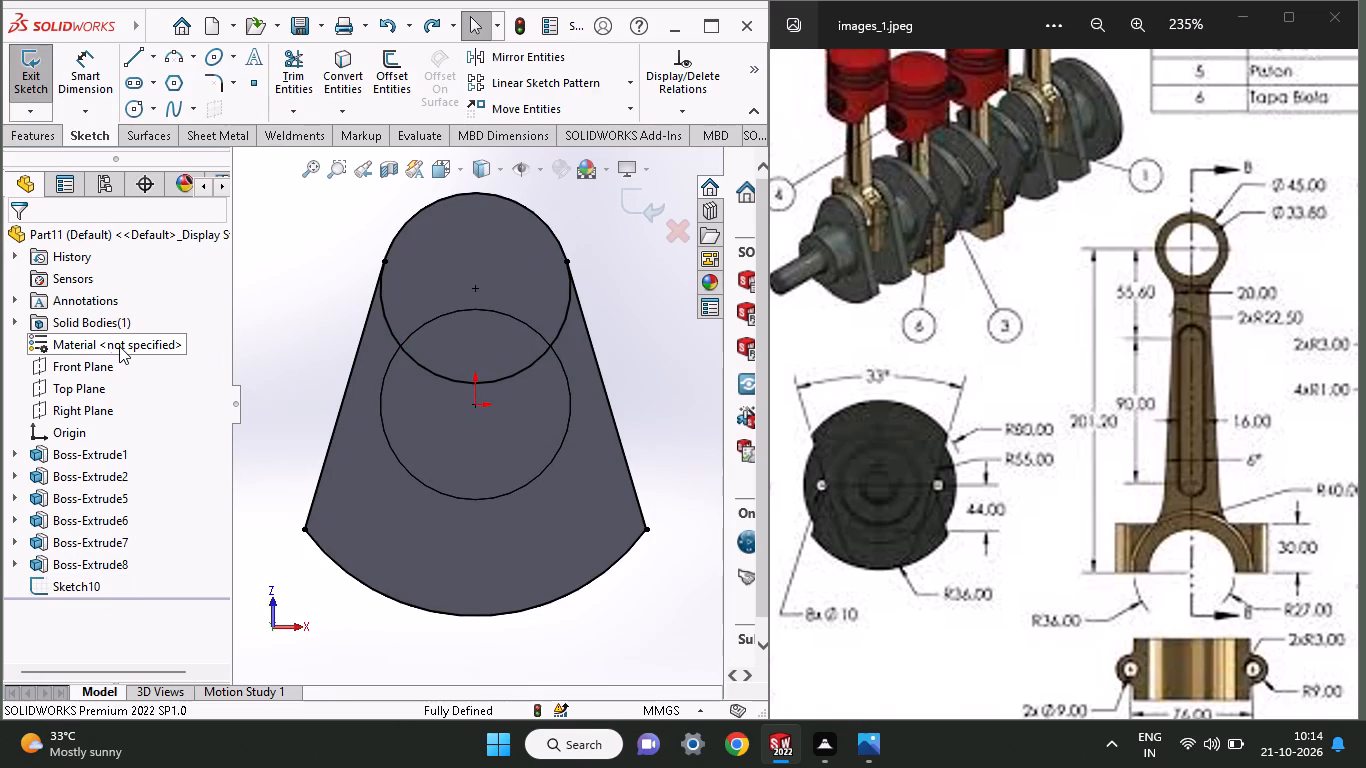
{"action": "key", "text": "ctrl+z"}
{"action": "key", "text": "ctrl+z"}
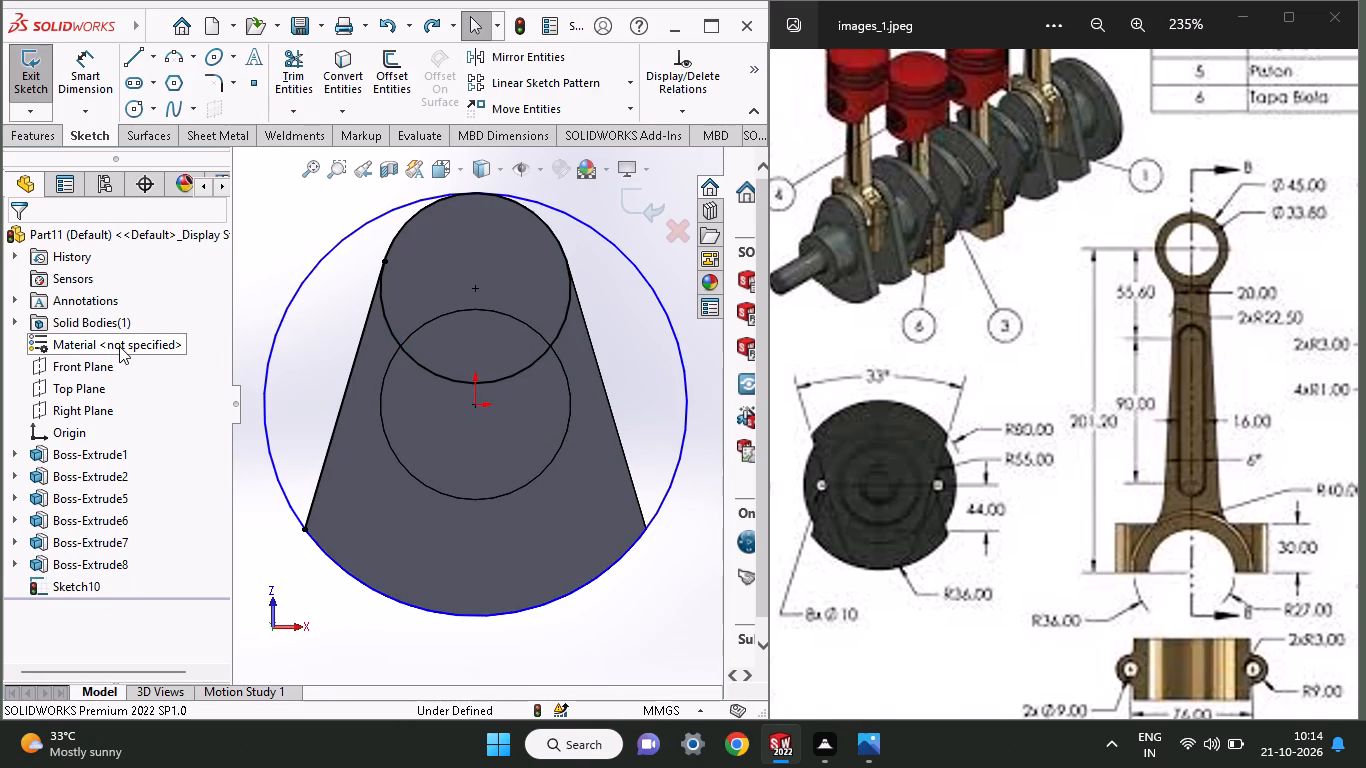
{"action": "key", "text": "ctrl+z"}
{"action": "key", "text": "ctrl+z"}
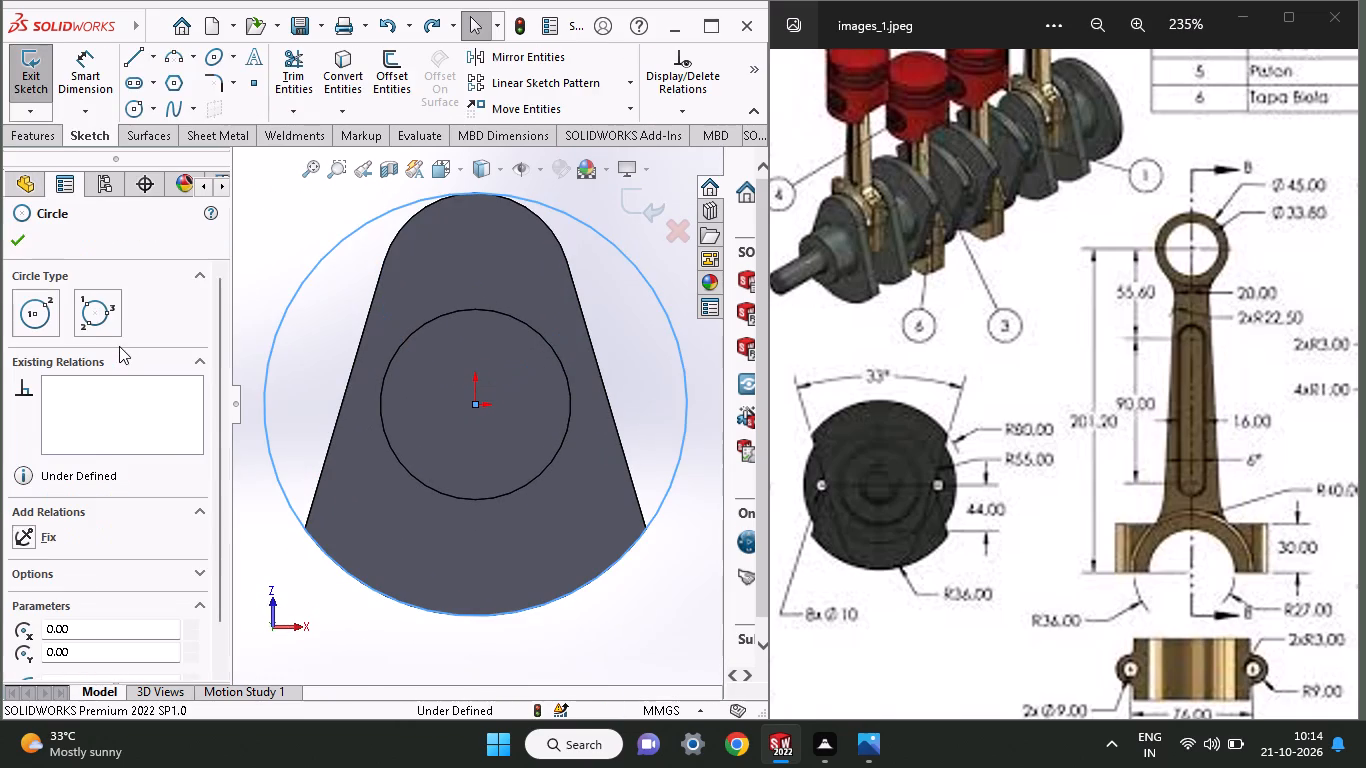
{"action": "key", "text": "ctrl+z"}
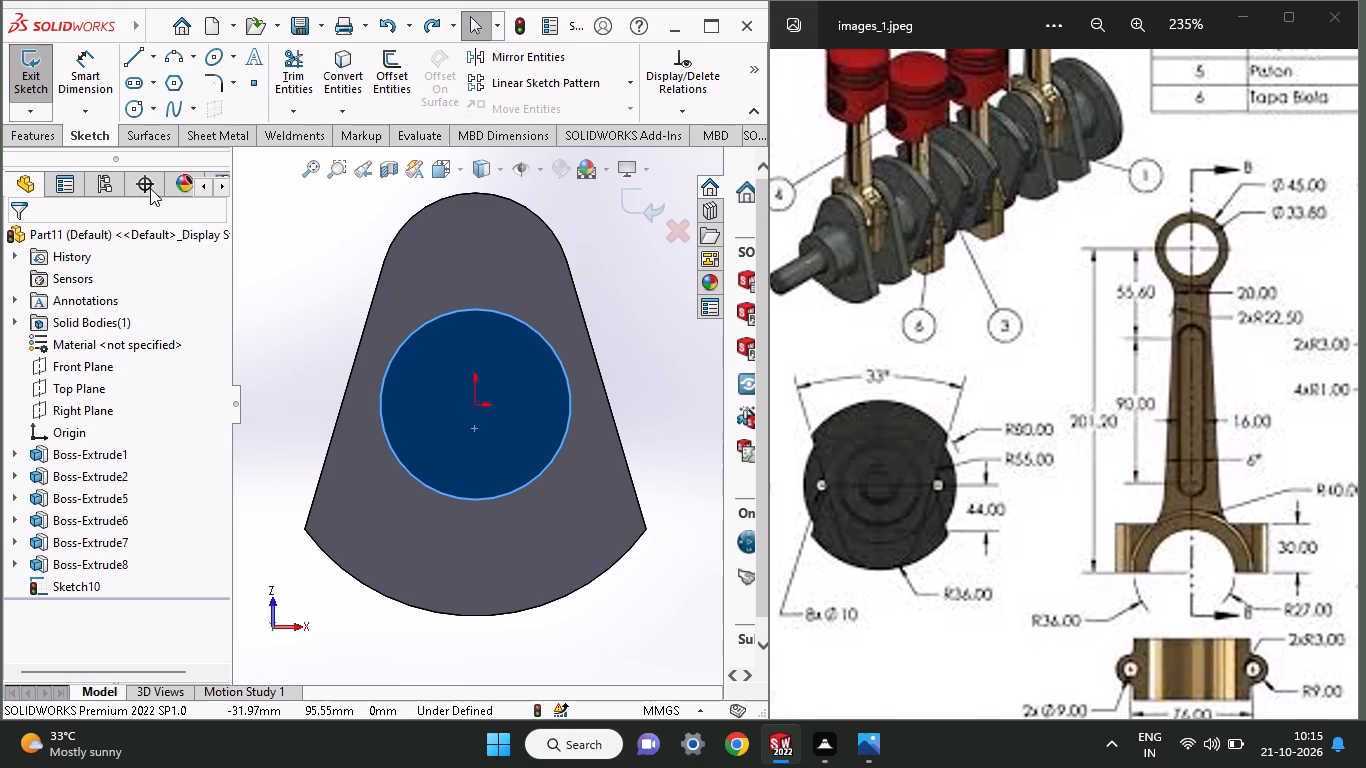
Draw an 80 mm radius circle centred on the origin, matching the existing web's lower arc.
{"action": "left_click", "coordinate": [137, 114]}
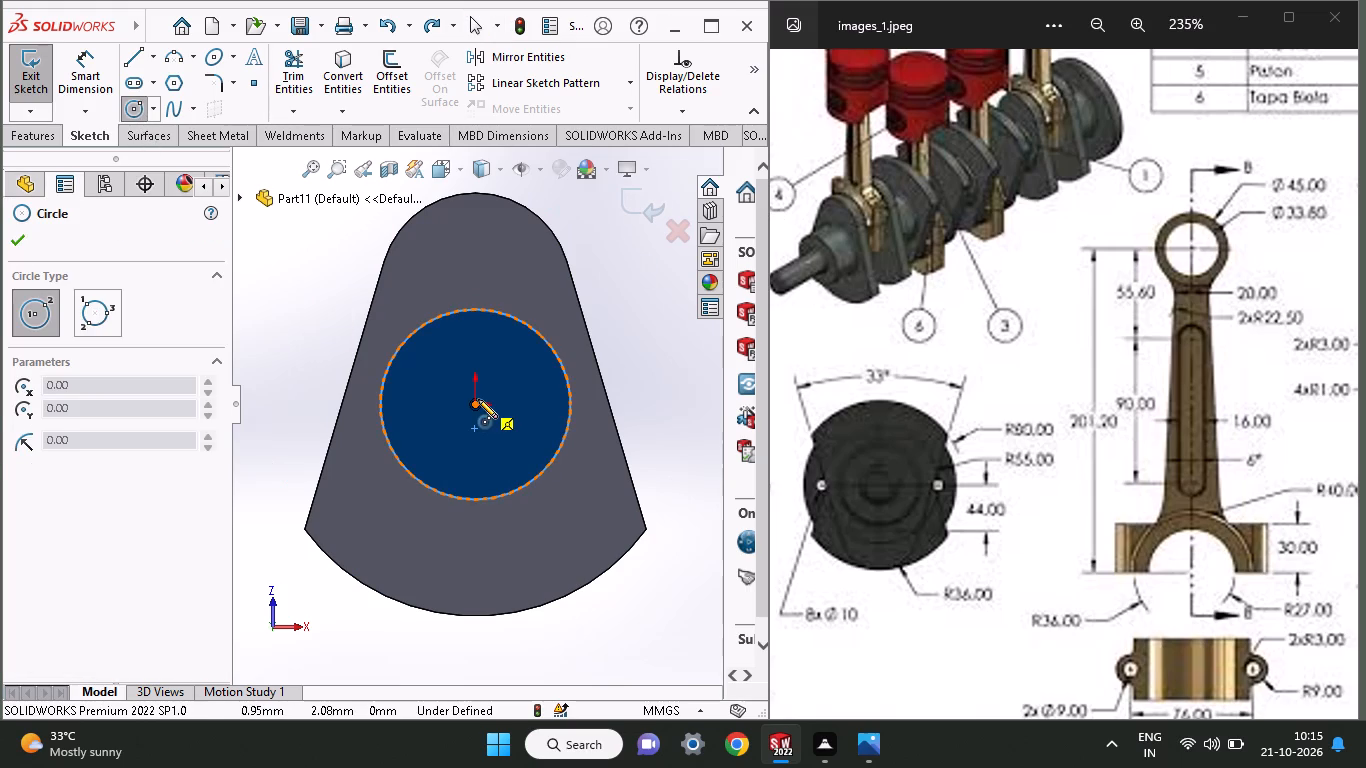
{"action": "left_click", "coordinate": [478, 399]}
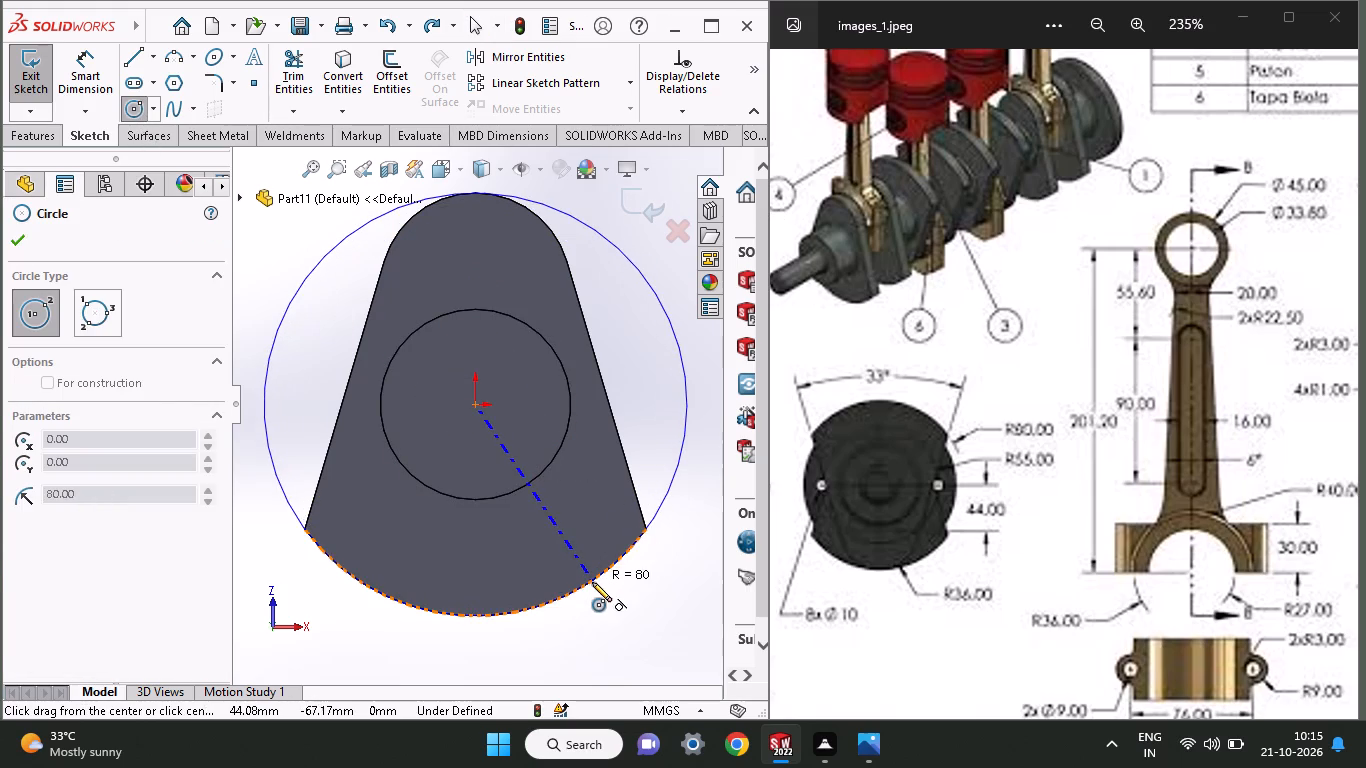
{"action": "left_click", "coordinate": [592, 582]}
Sketch a circle about 22 mm in diameter centred about 49 mm directly below the origin.
{"action": "middle_click", "coordinate": [574, 612]}
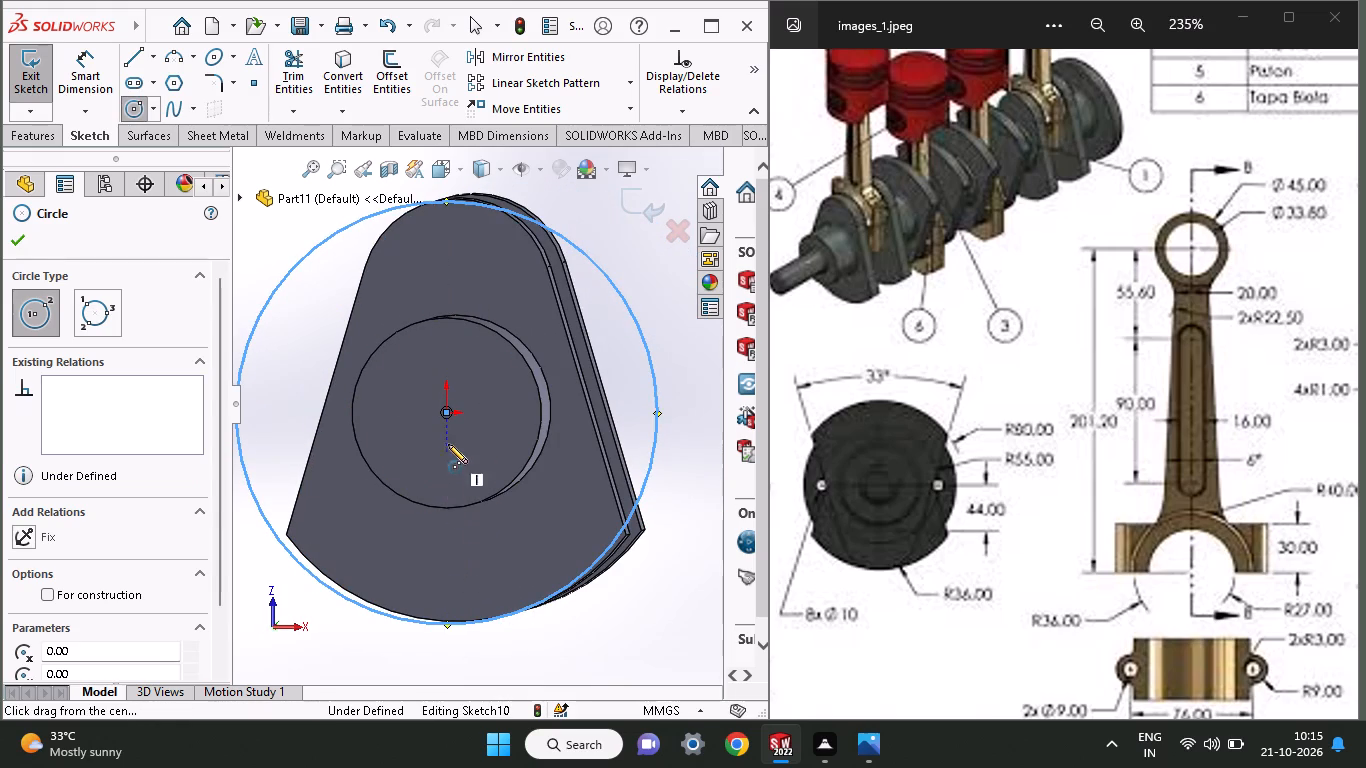
{"action": "left_click", "coordinate": [449, 542]}
{"action": "left_click", "coordinate": [472, 556]}
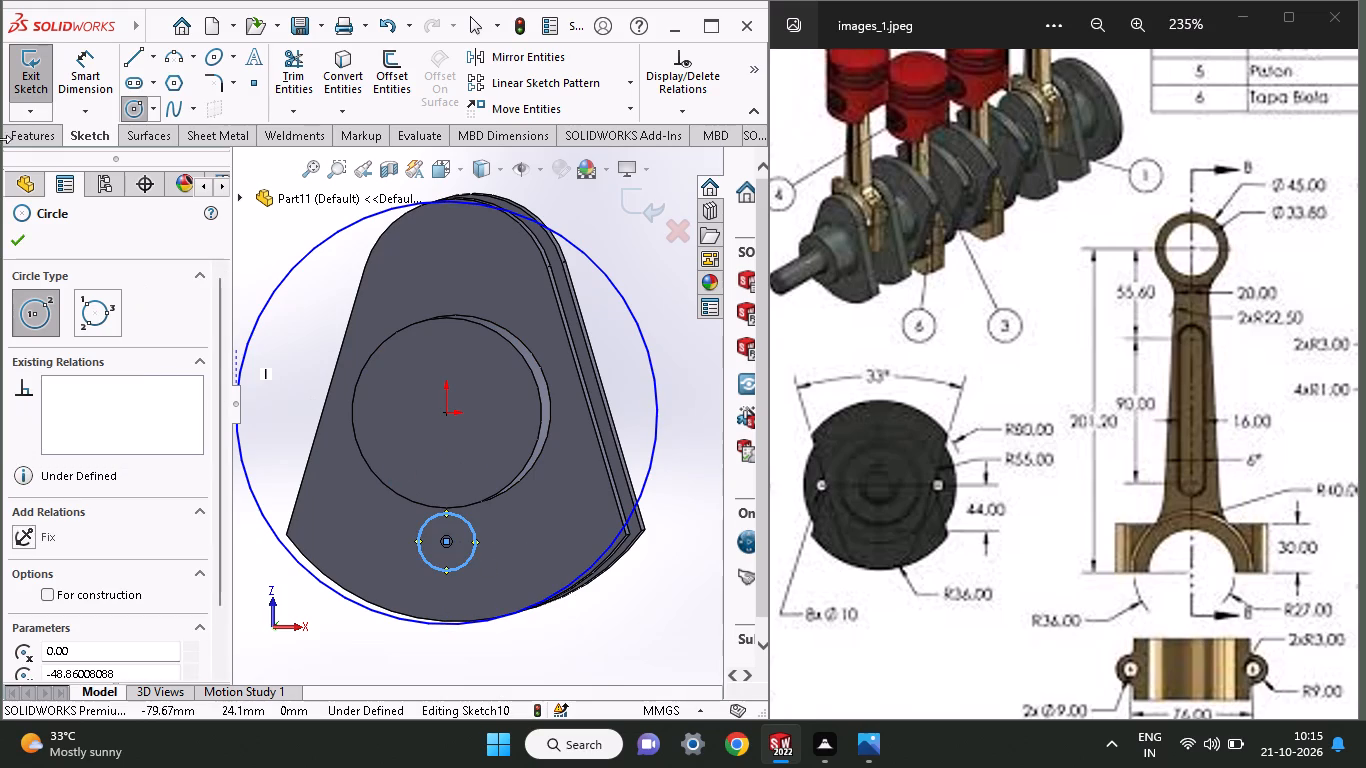
Dimension the small circle's centre 44 mm below the origin.
{"action": "left_click", "coordinate": [71, 76]}
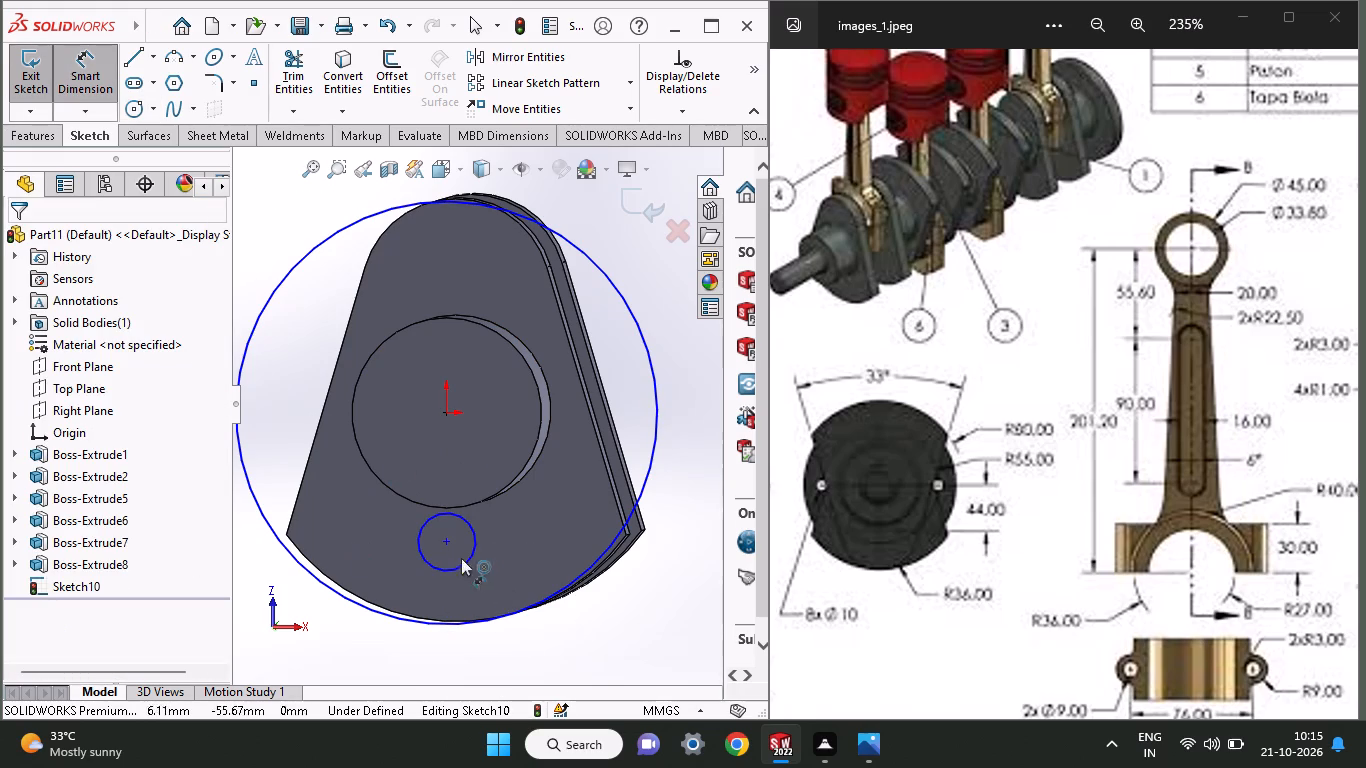
{"action": "left_click", "coordinate": [451, 548]}
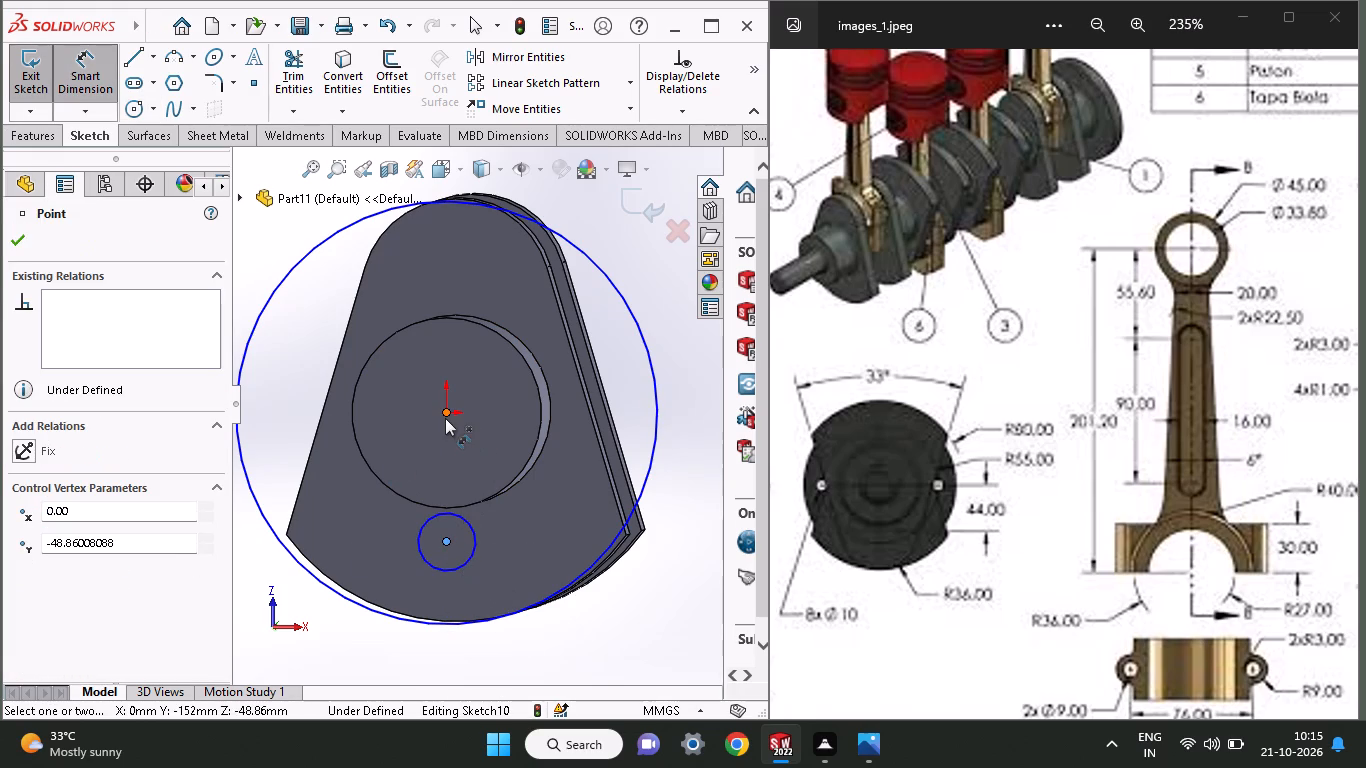
{"action": "left_click", "coordinate": [445, 413]}
{"action": "left_click", "coordinate": [531, 465]}
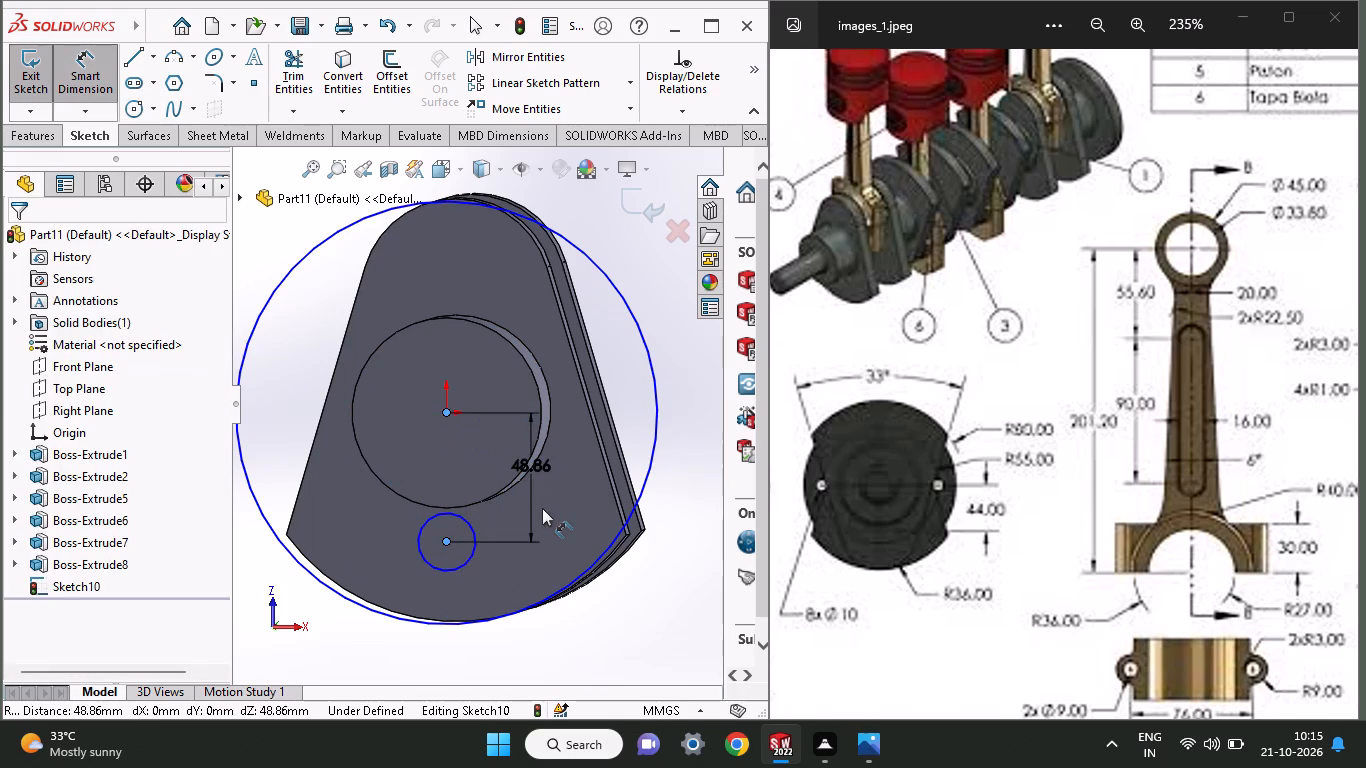
{"action": "type", "text": "44"}
{"action": "key", "text": "Return"}
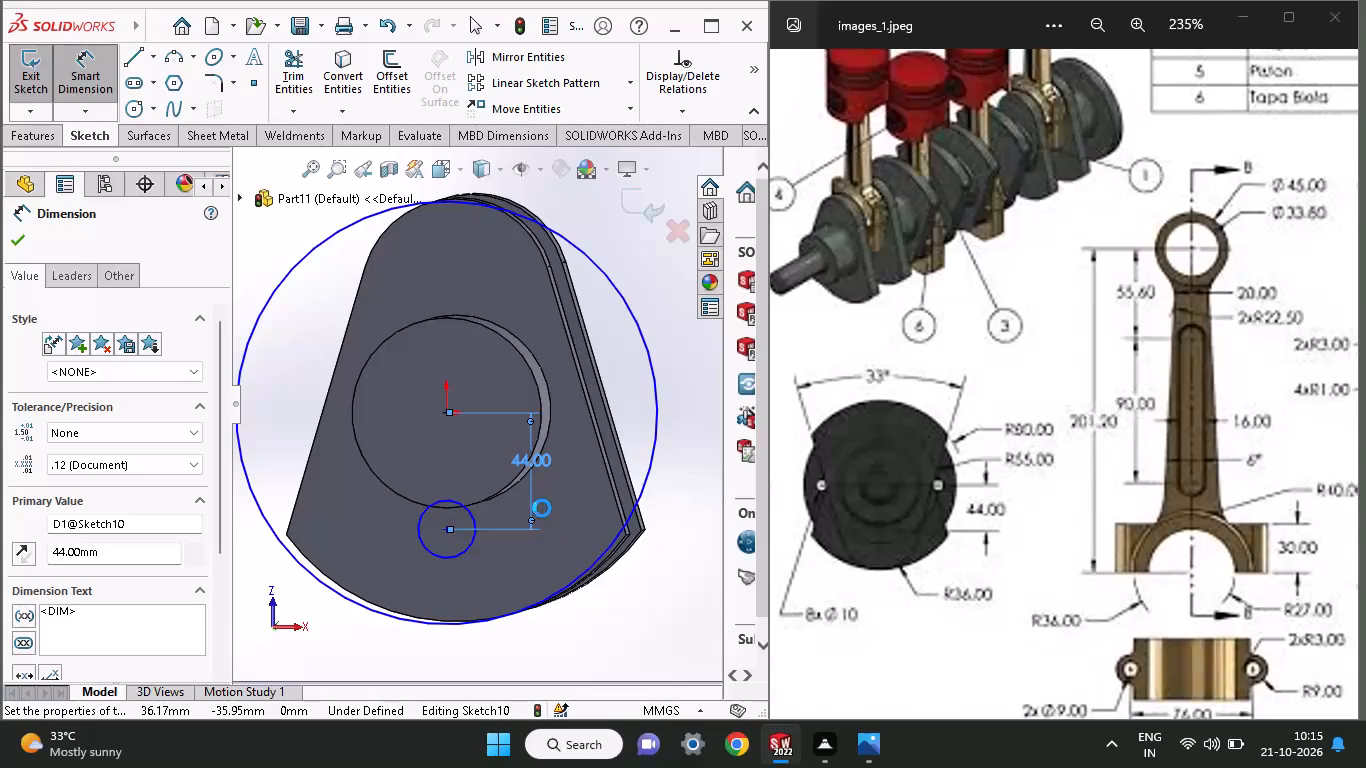
Set the lower circle's diameter to 72 mm.
{"action": "left_click", "coordinate": [470, 549]}
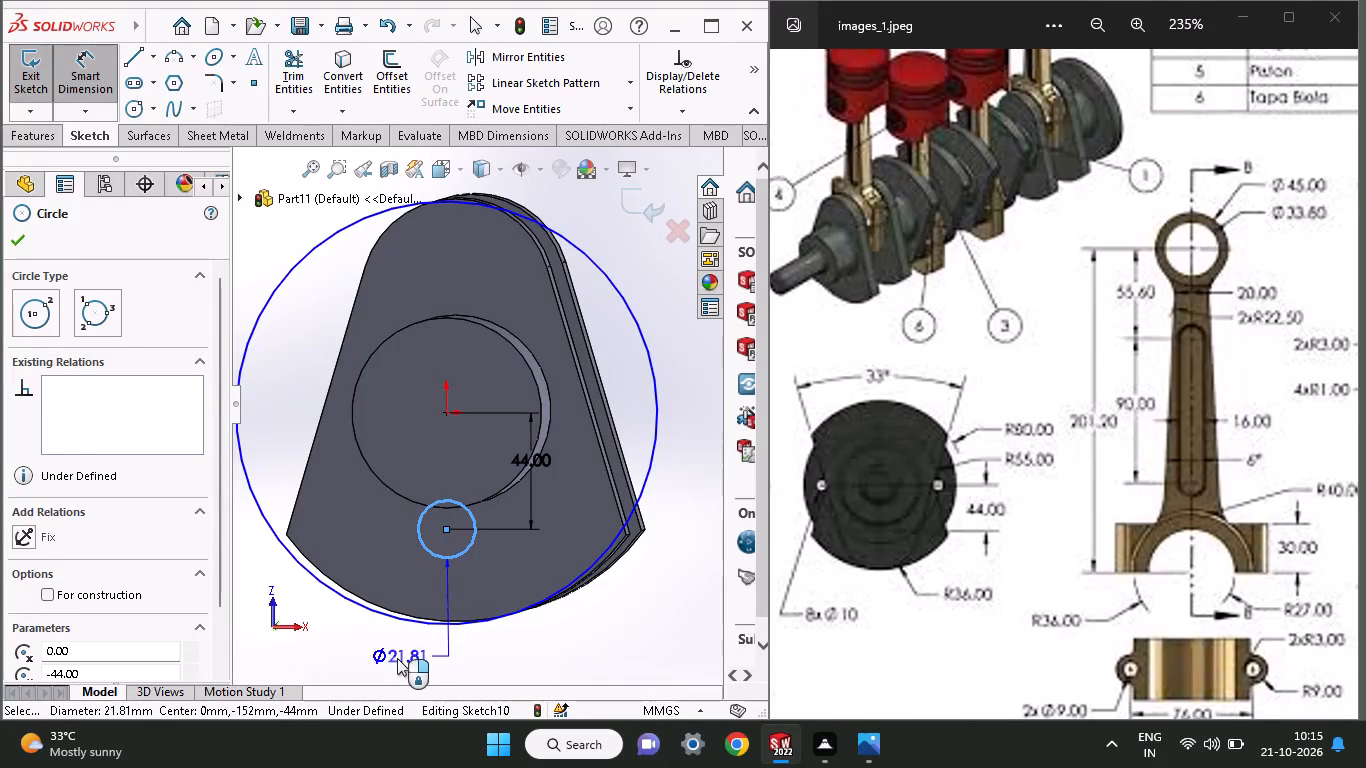
{"action": "left_click", "coordinate": [397, 658]}
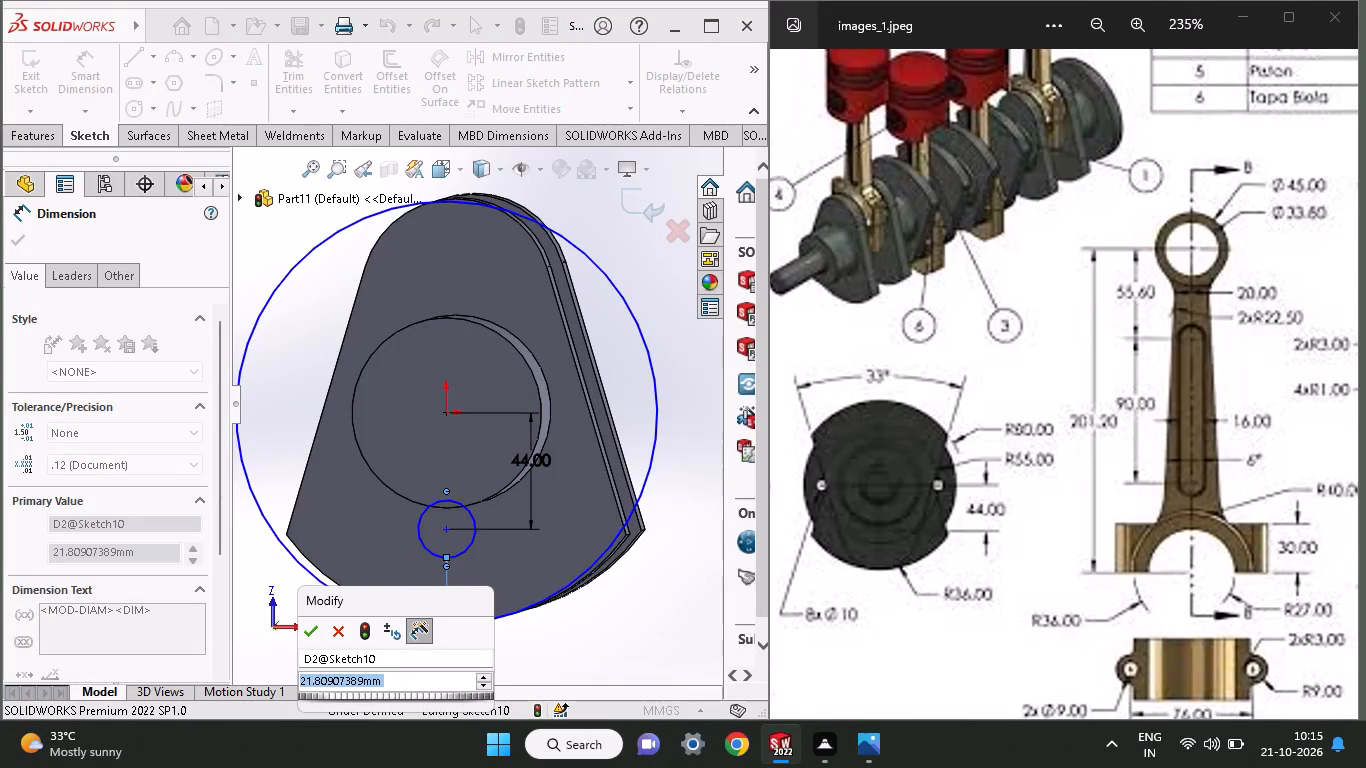
{"action": "key", "text": "7"}
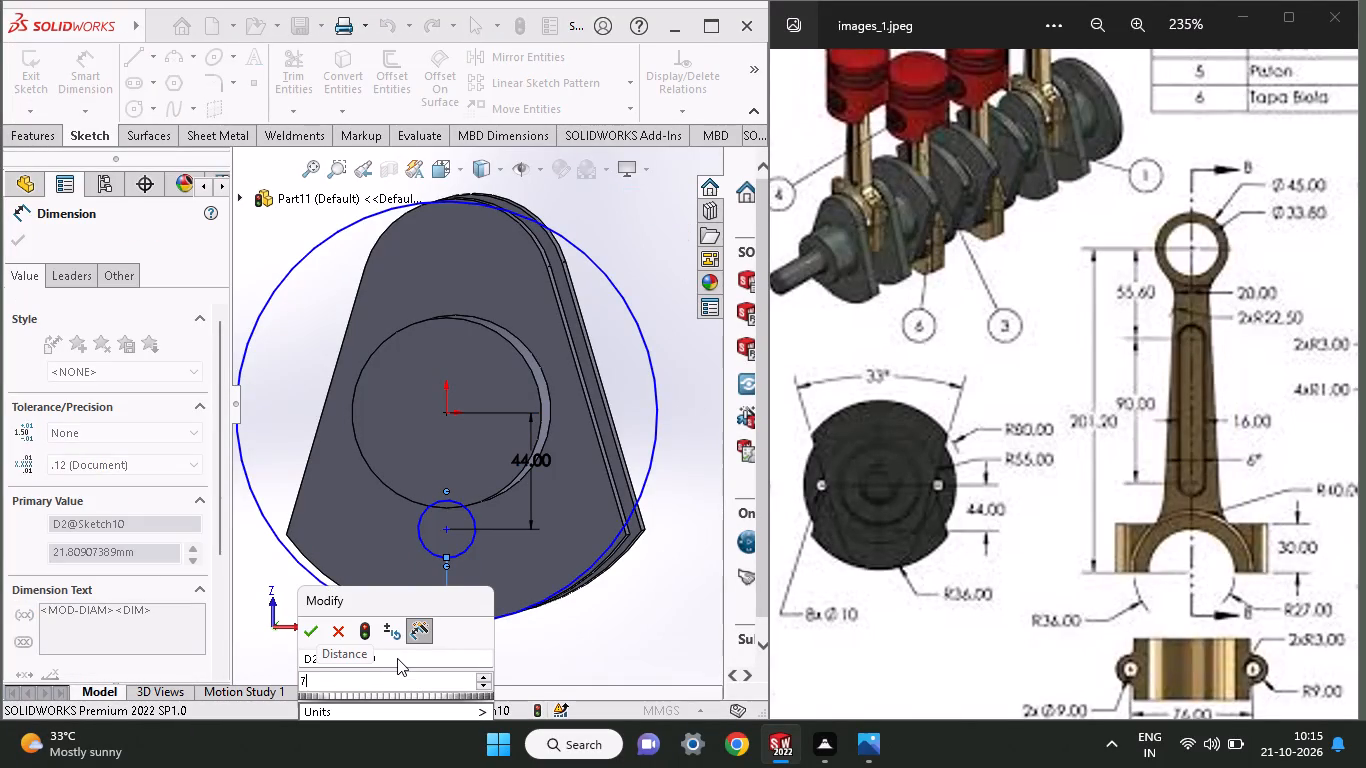
{"action": "key", "text": "2"}
{"action": "key", "text": "Return"}
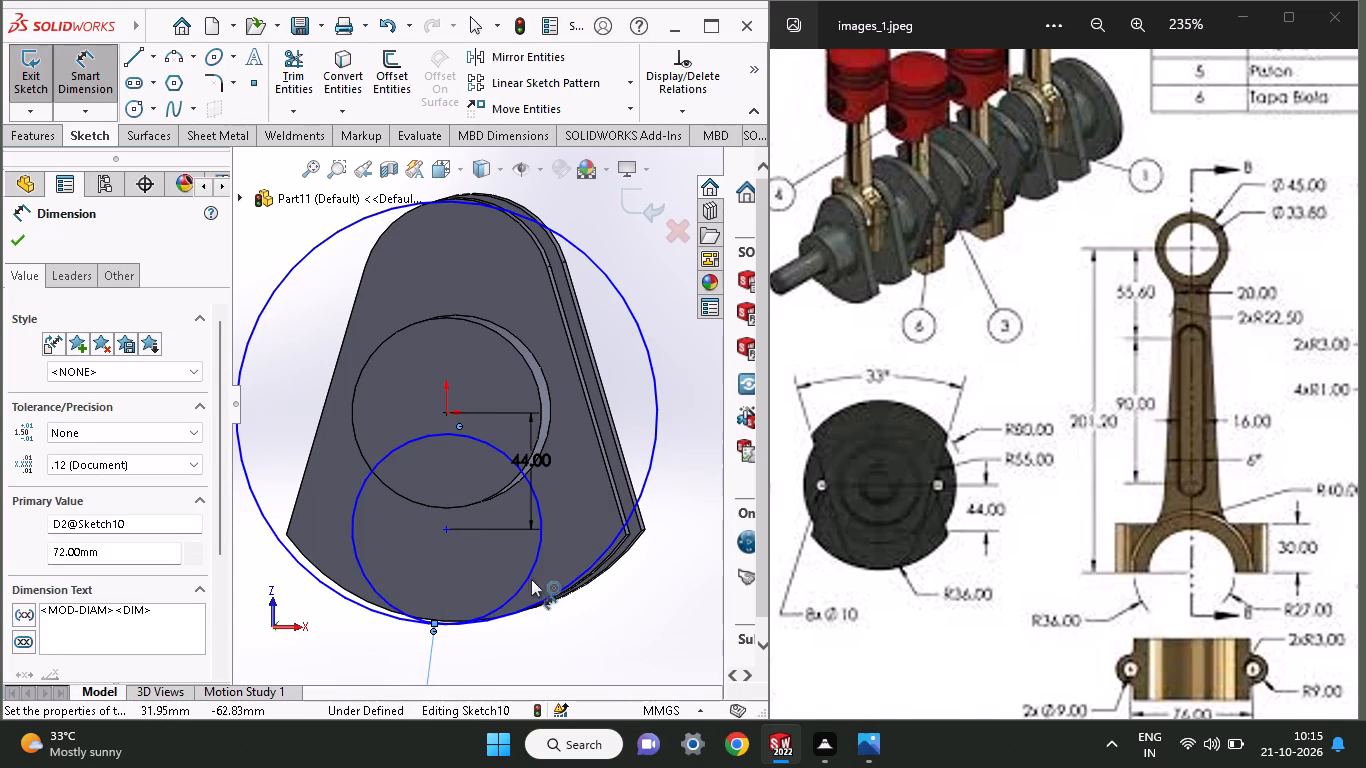
Draw a slanted line about 155 mm long along the lower circle's left side, spreading outward toward the top.
{"action": "left_click", "coordinate": [137, 63]}
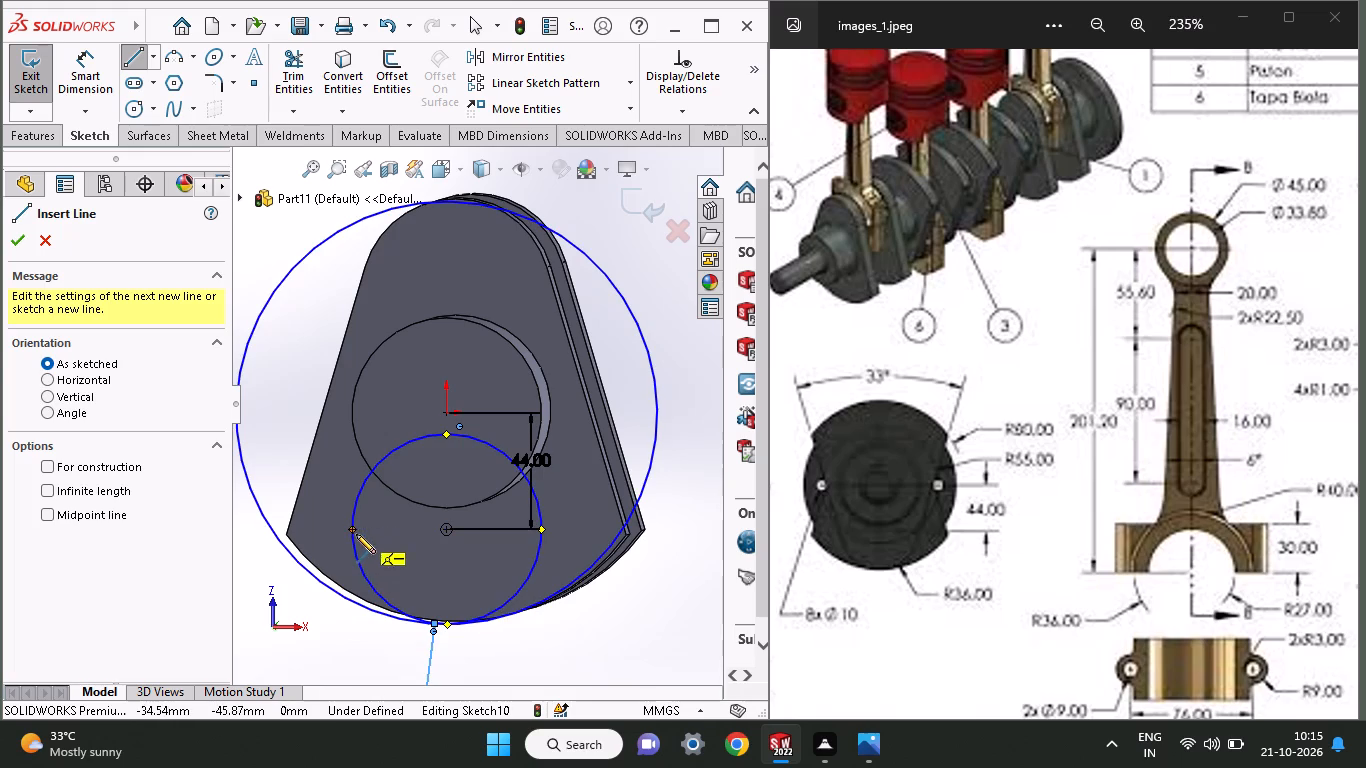
{"action": "left_click", "coordinate": [379, 628]}
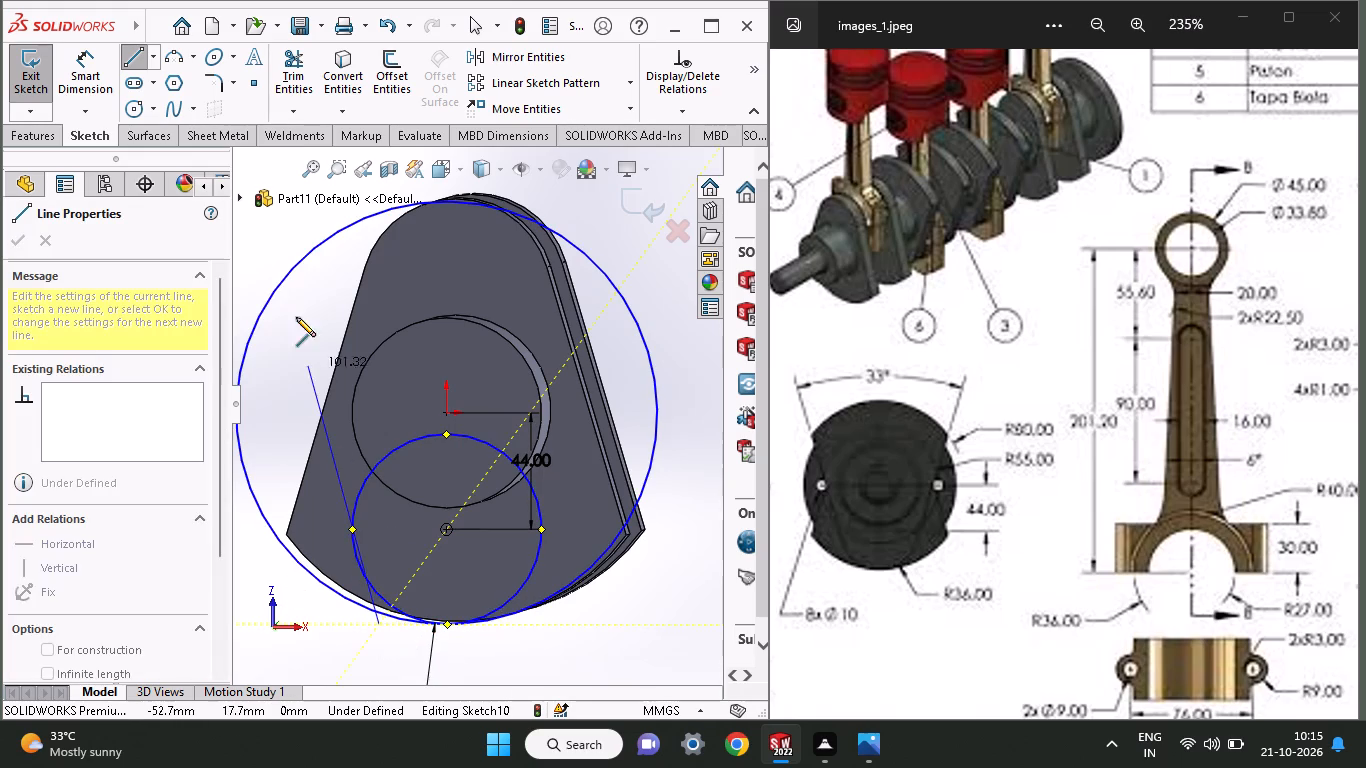
{"action": "left_click", "coordinate": [260, 233]}
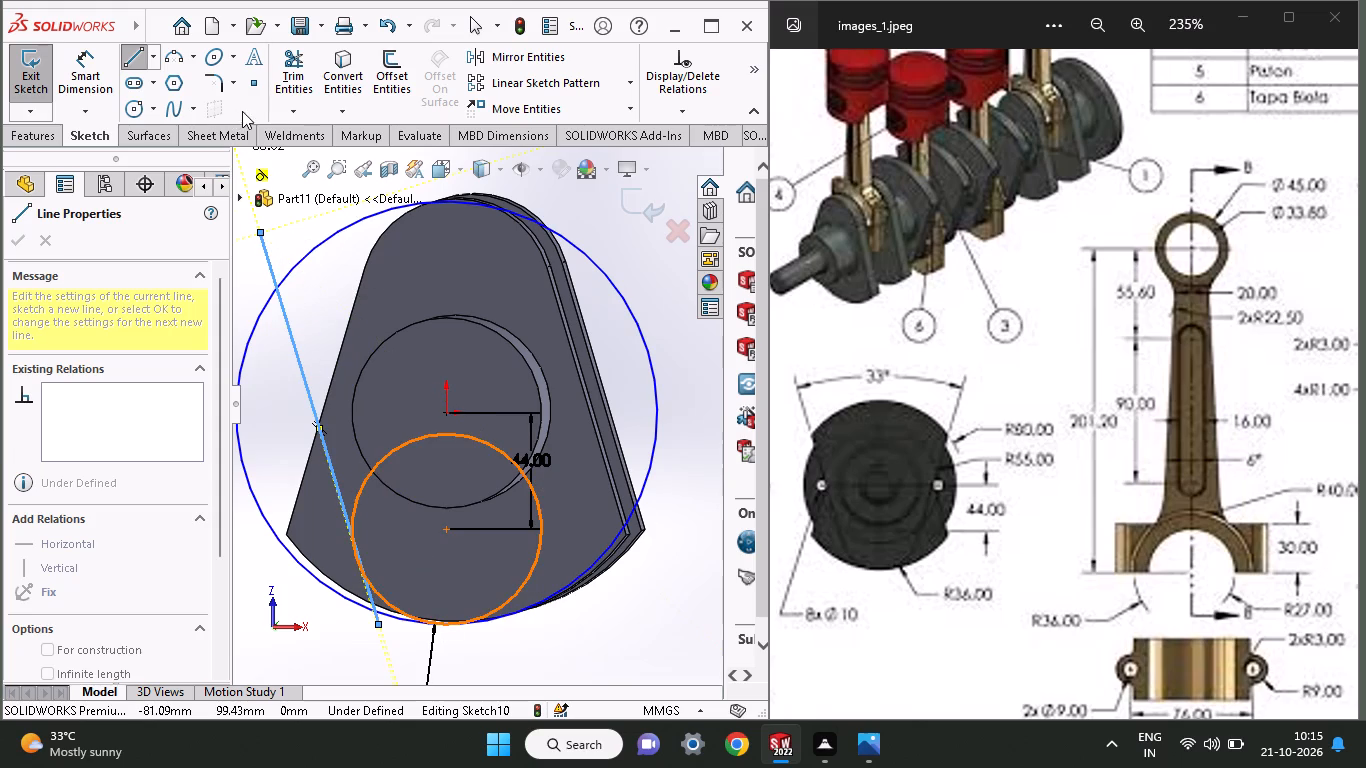
{"action": "right_click", "coordinate": [299, 229]}
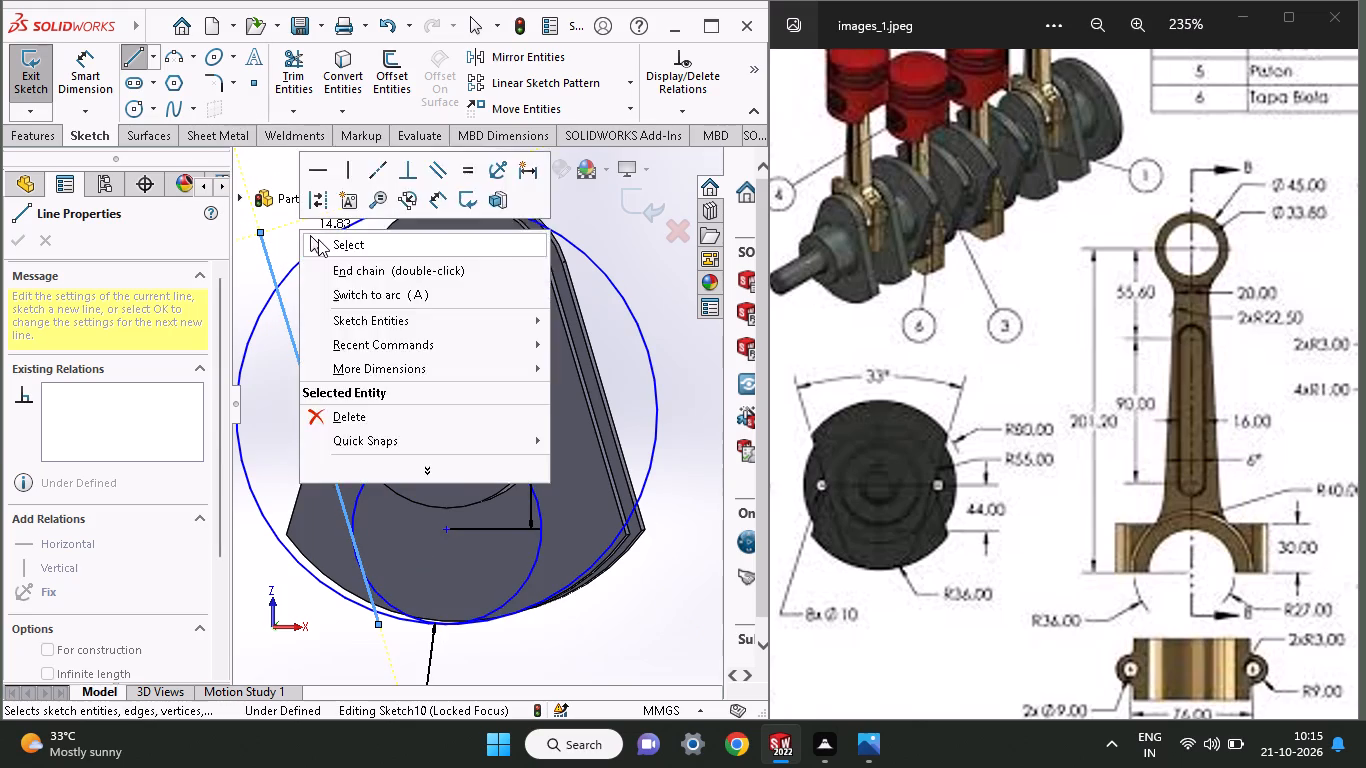
{"action": "left_click", "coordinate": [318, 239]}
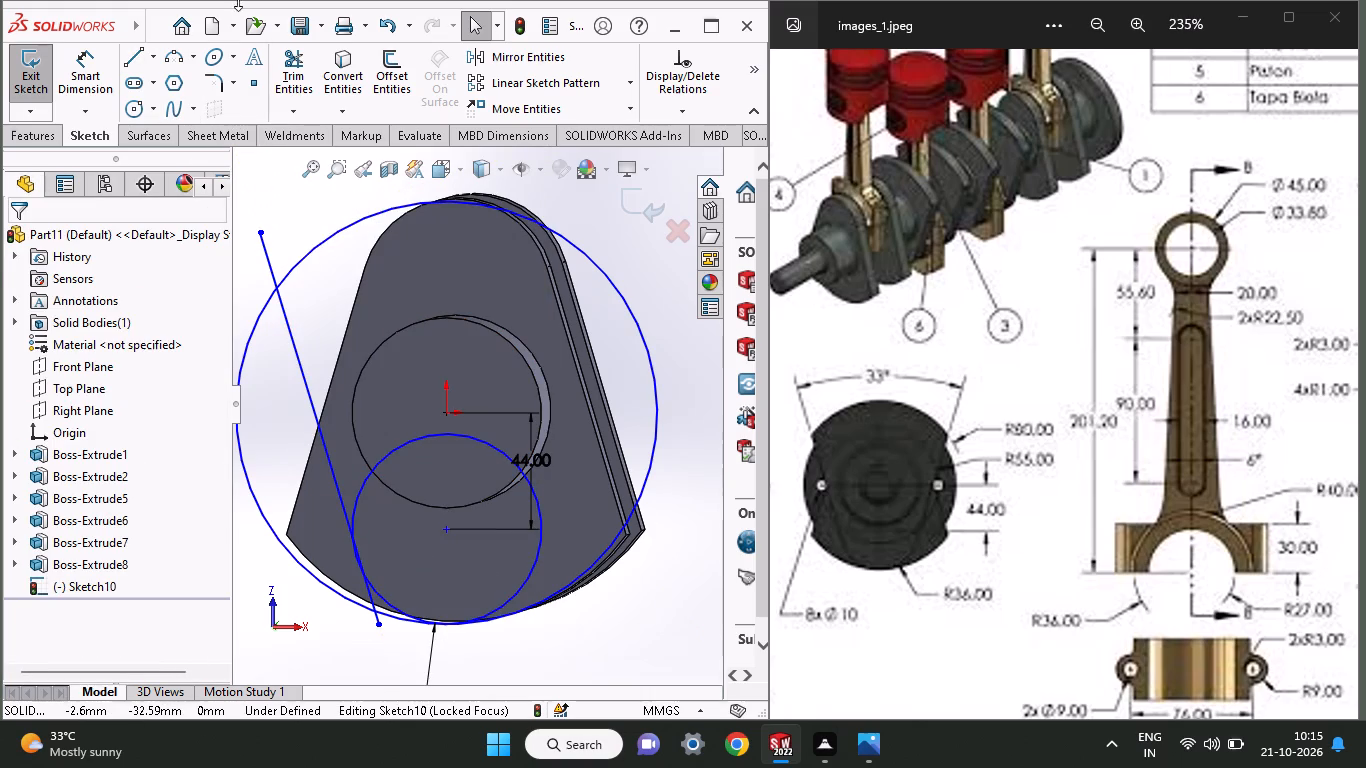
Draw a slanted line about 155 mm long along the lower circle's right side, spreading outward toward the top.
{"action": "left_click", "coordinate": [129, 65]}
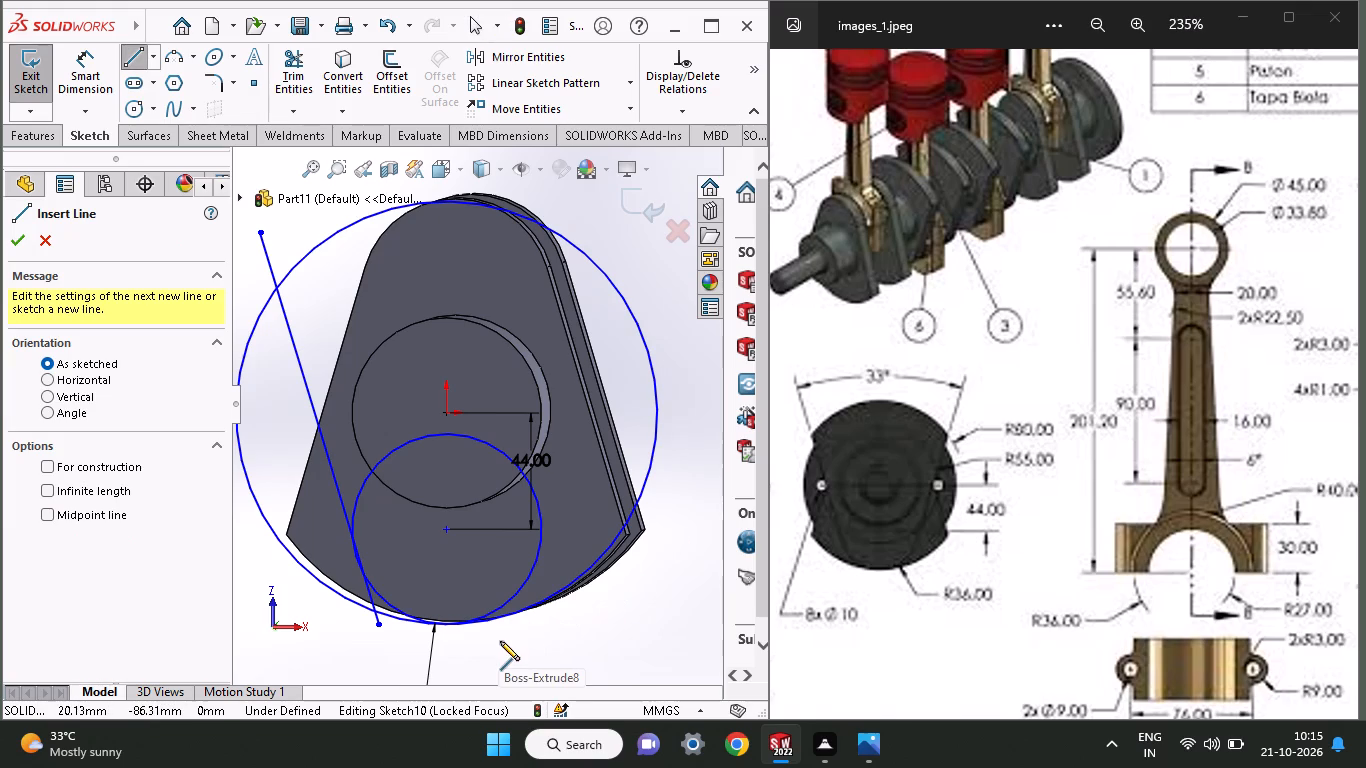
{"action": "left_click", "coordinate": [500, 641]}
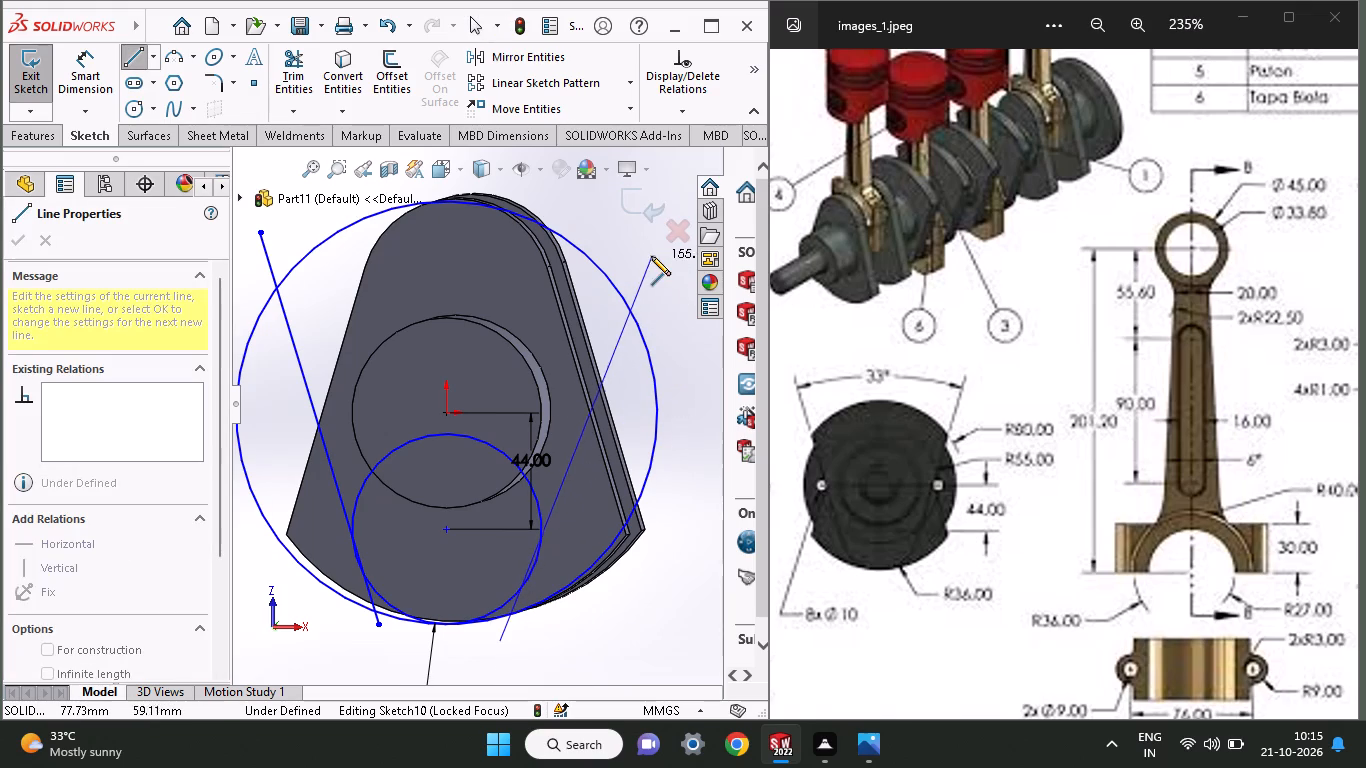
{"action": "left_click", "coordinate": [651, 256]}
{"action": "right_click", "coordinate": [660, 302]}
{"action": "left_click", "coordinate": [669, 318]}
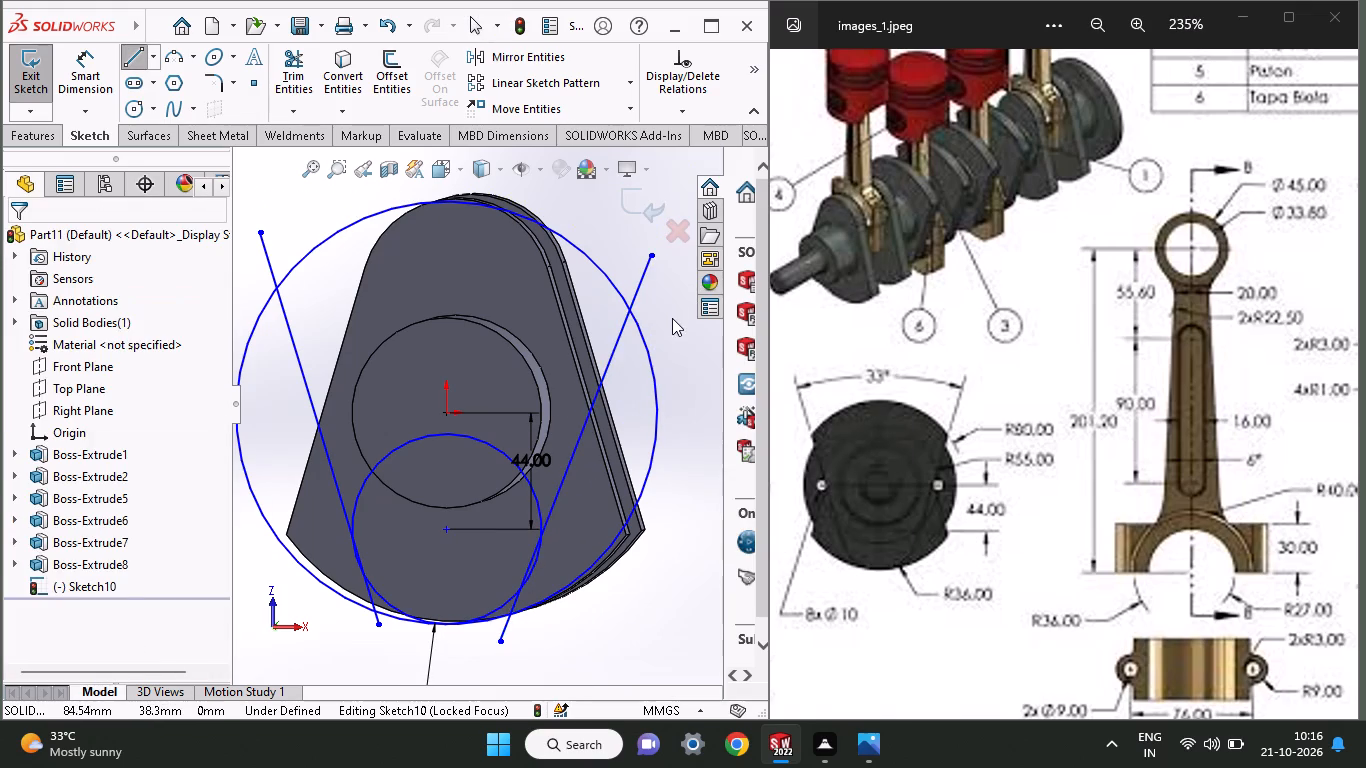
Draw a near-vertical reference line about 111 mm long from the bottom of the 80 mm radius circle to above the origin.
{"action": "left_click", "coordinate": [137, 55]}
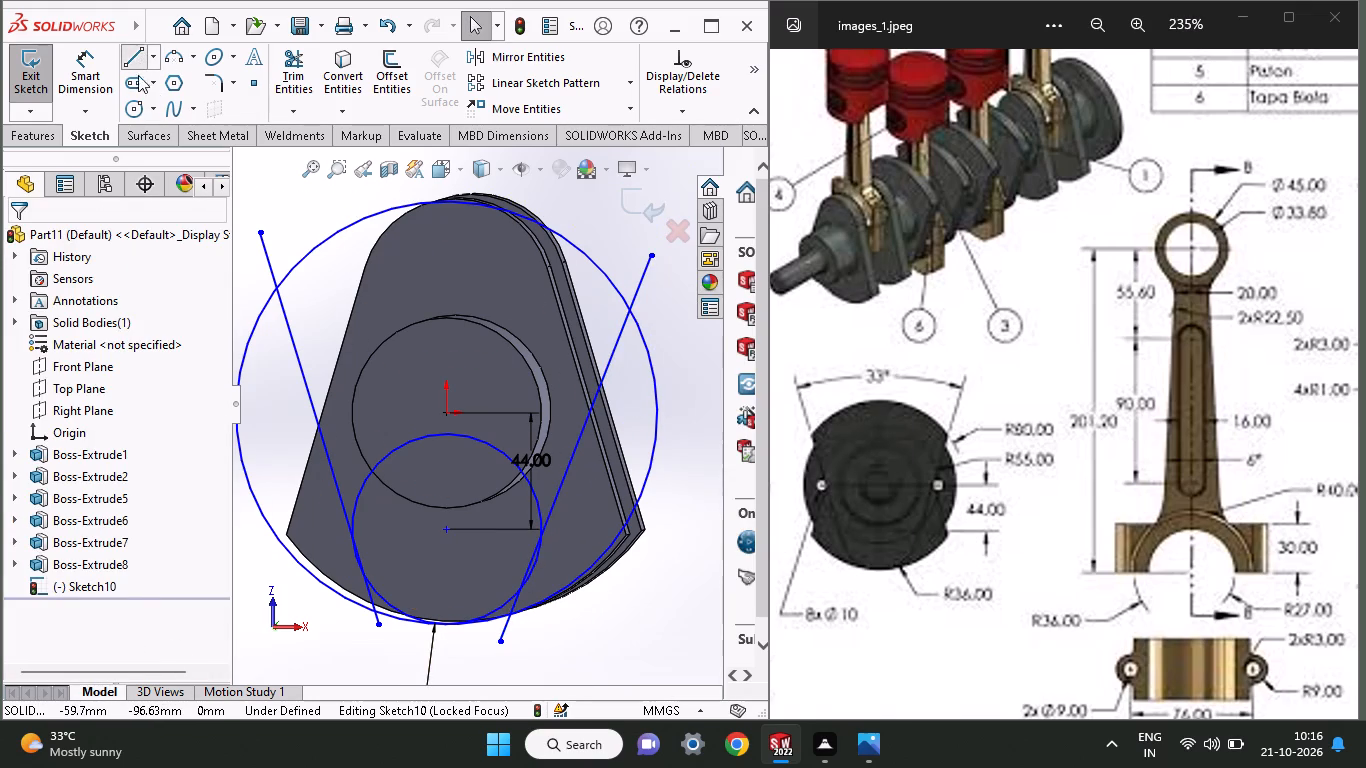
{"action": "left_click", "coordinate": [438, 625]}
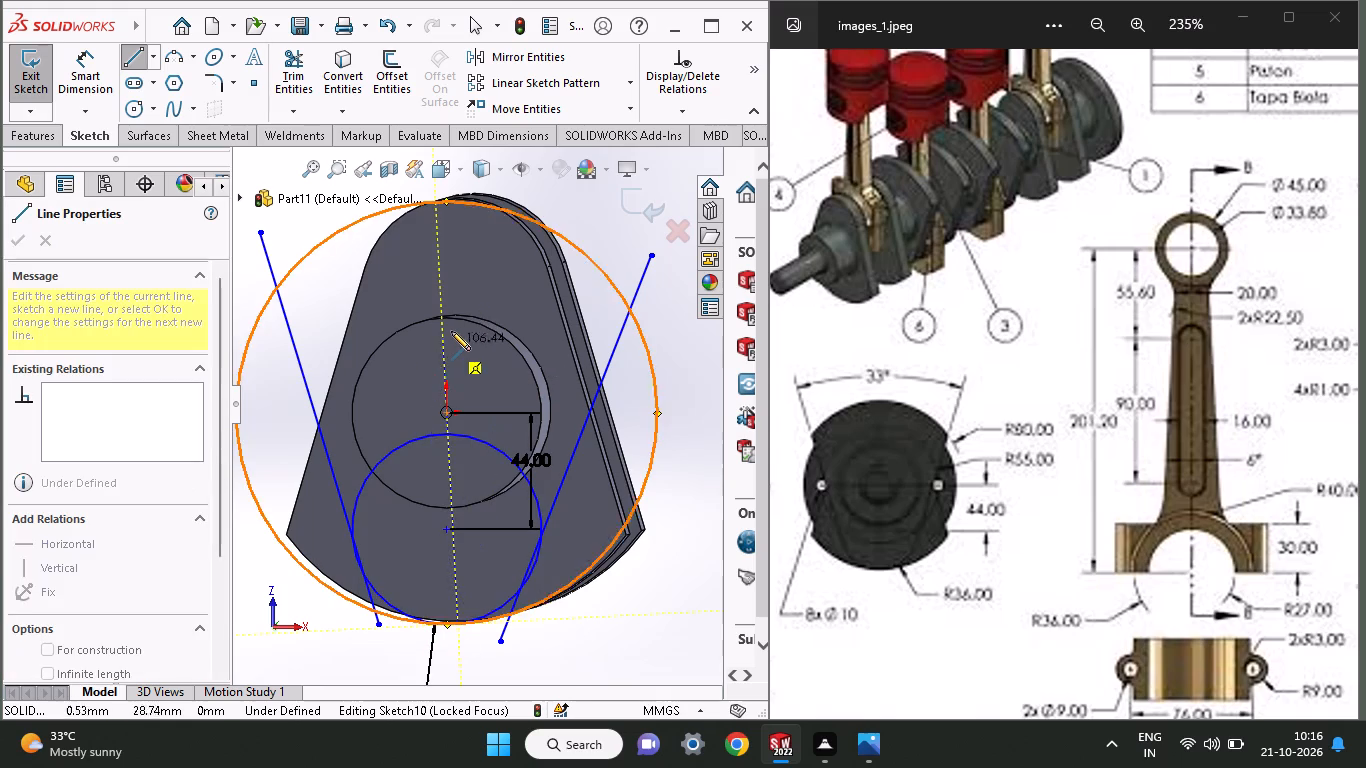
{"action": "left_click", "coordinate": [444, 331]}
{"action": "right_click", "coordinate": [490, 352]}
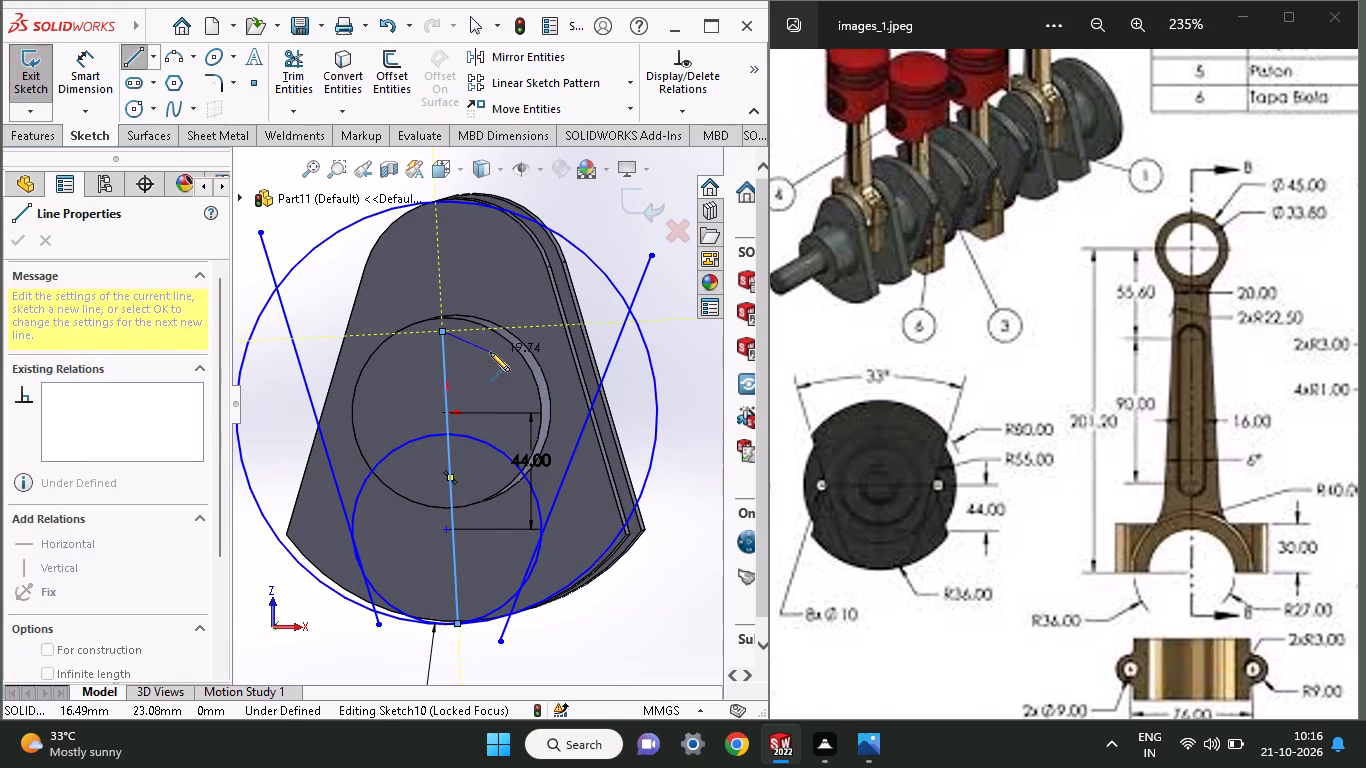
{"action": "left_click", "coordinate": [496, 366]}
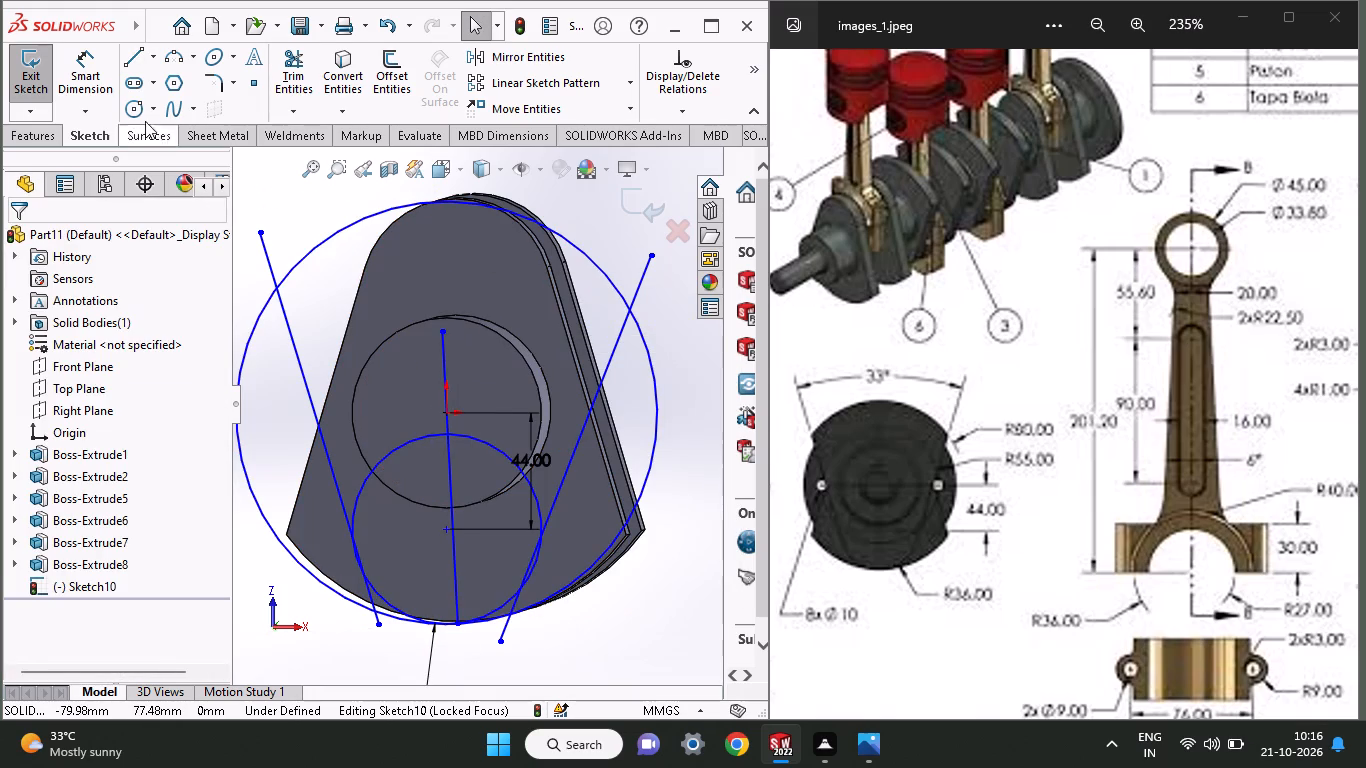
Dimension the angle between the left slanted line and the middle reference line as 33/2, giving 16.5°.
{"action": "left_click", "coordinate": [75, 68]}
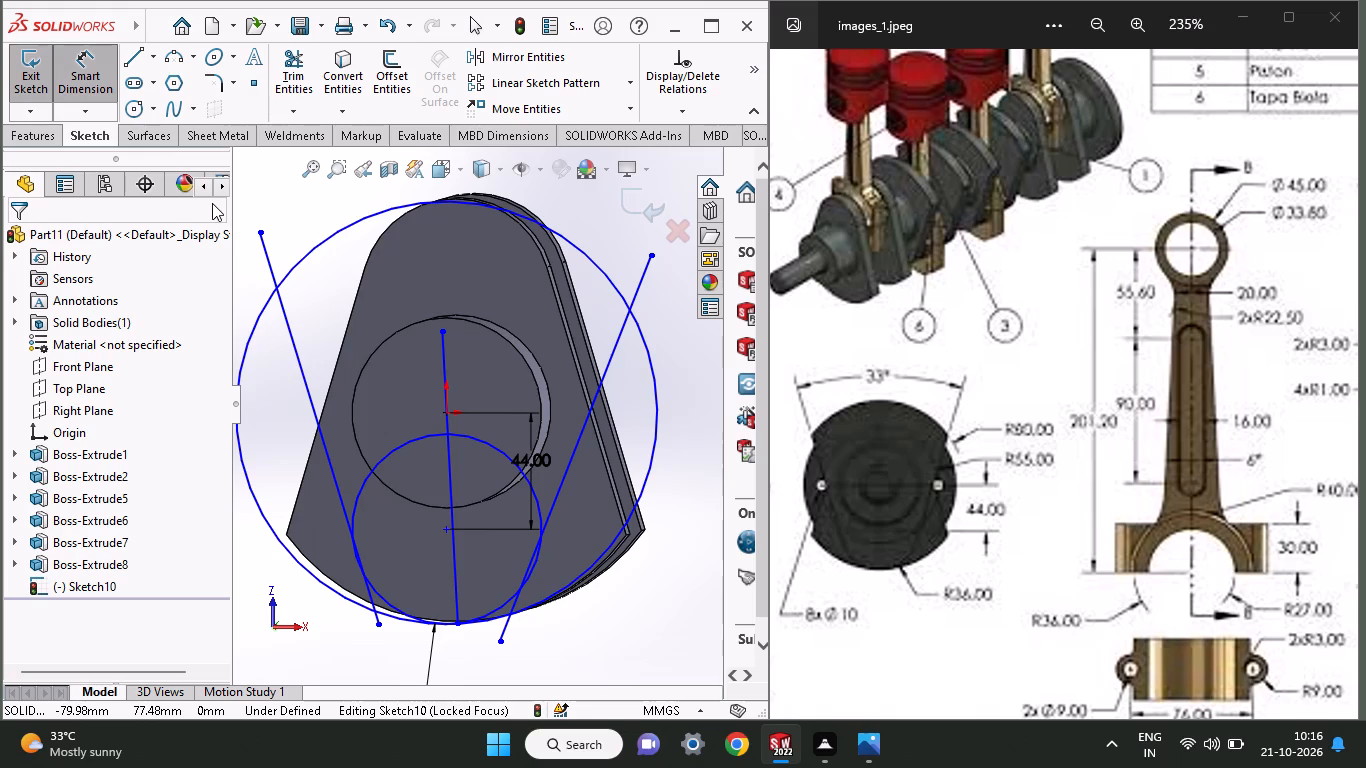
{"action": "left_click", "coordinate": [305, 379]}
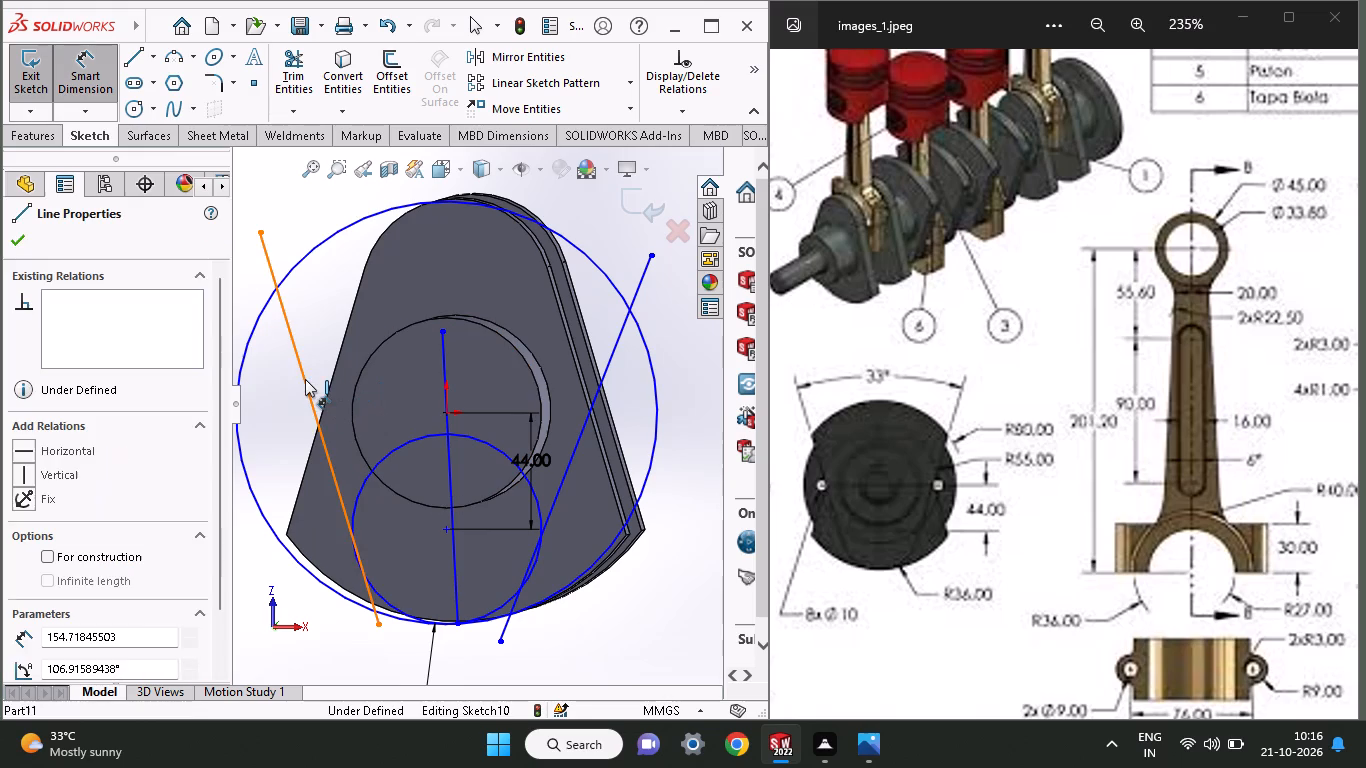
{"action": "left_click", "coordinate": [442, 361]}
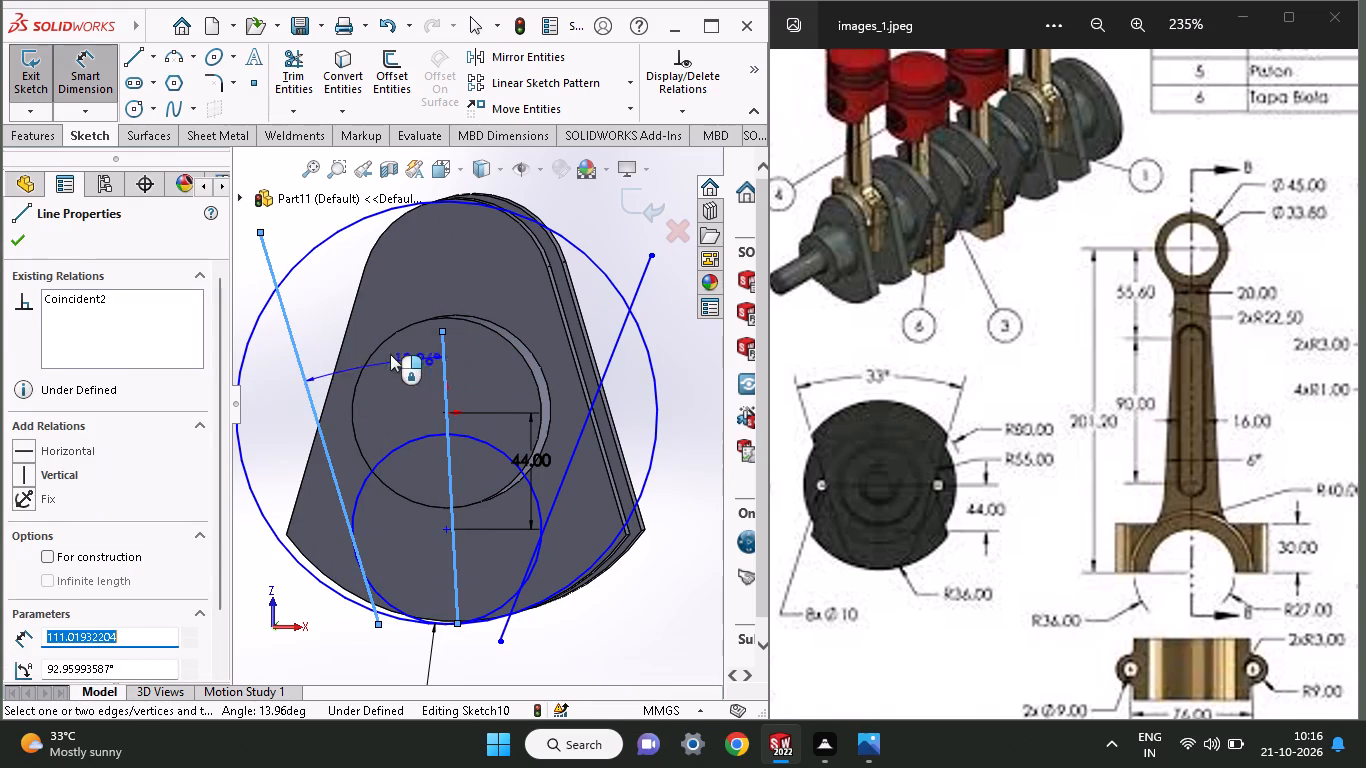
{"action": "left_click", "coordinate": [370, 338]}
{"action": "type", "text": "33/2"}
{"action": "key", "text": "Return"}
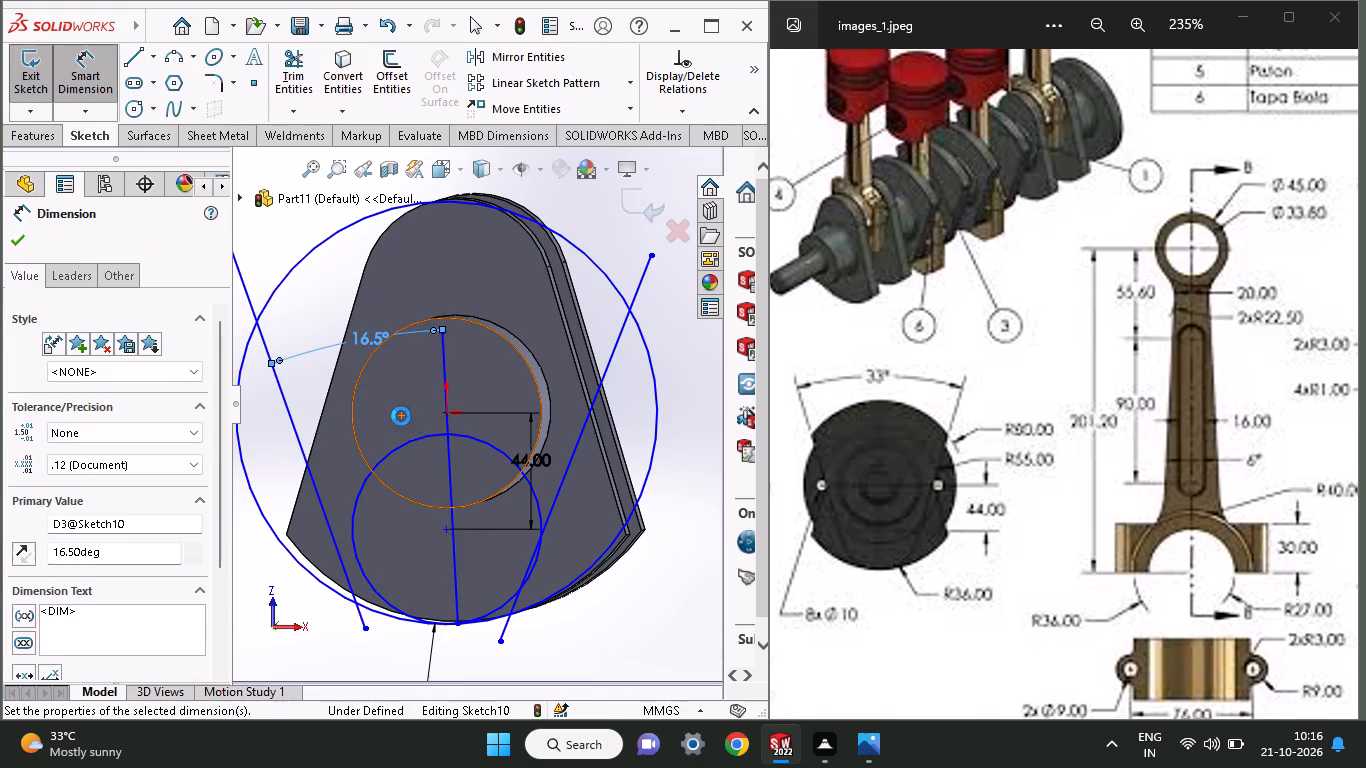
Dimension the angle between the middle reference line and the right slanted line as 33/2, giving 16.5°.
{"action": "left_click", "coordinate": [440, 353]}
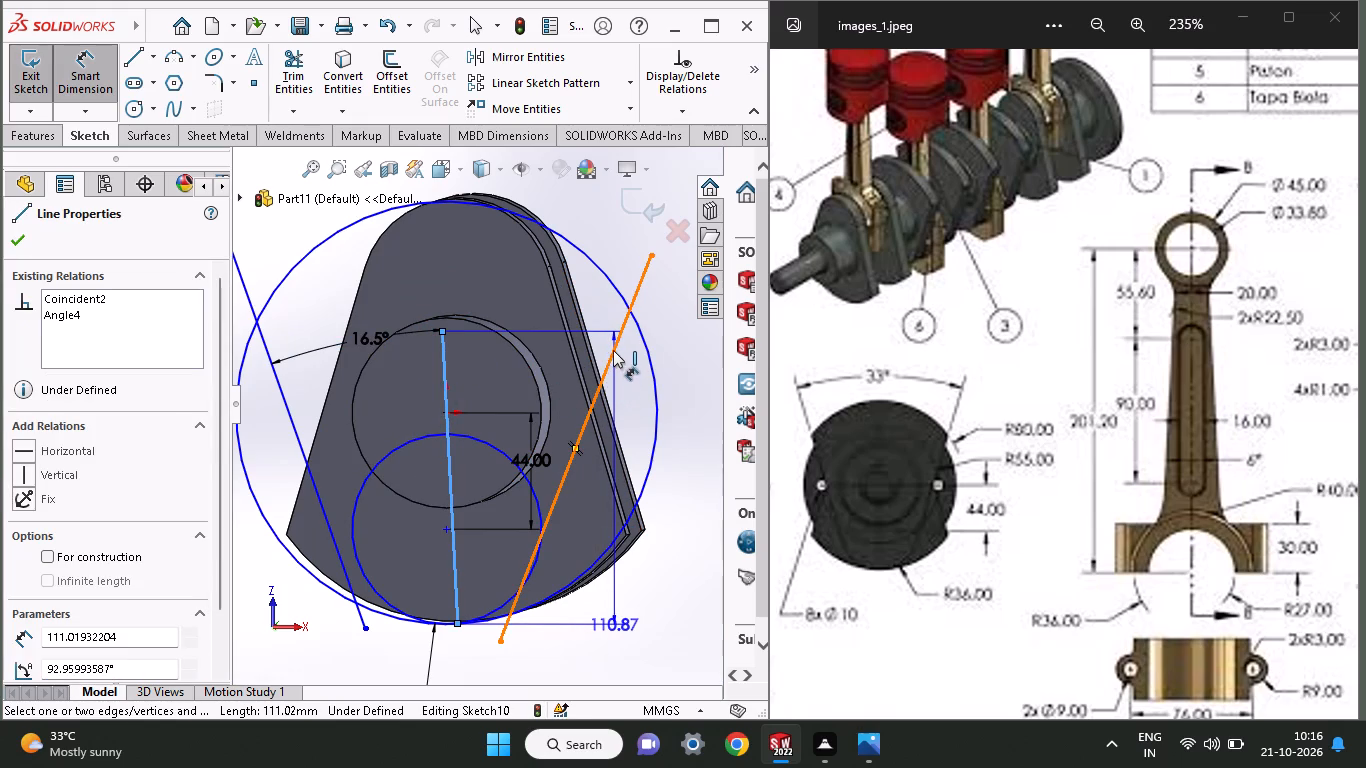
{"action": "left_click", "coordinate": [607, 361]}
{"action": "left_click", "coordinate": [556, 354]}
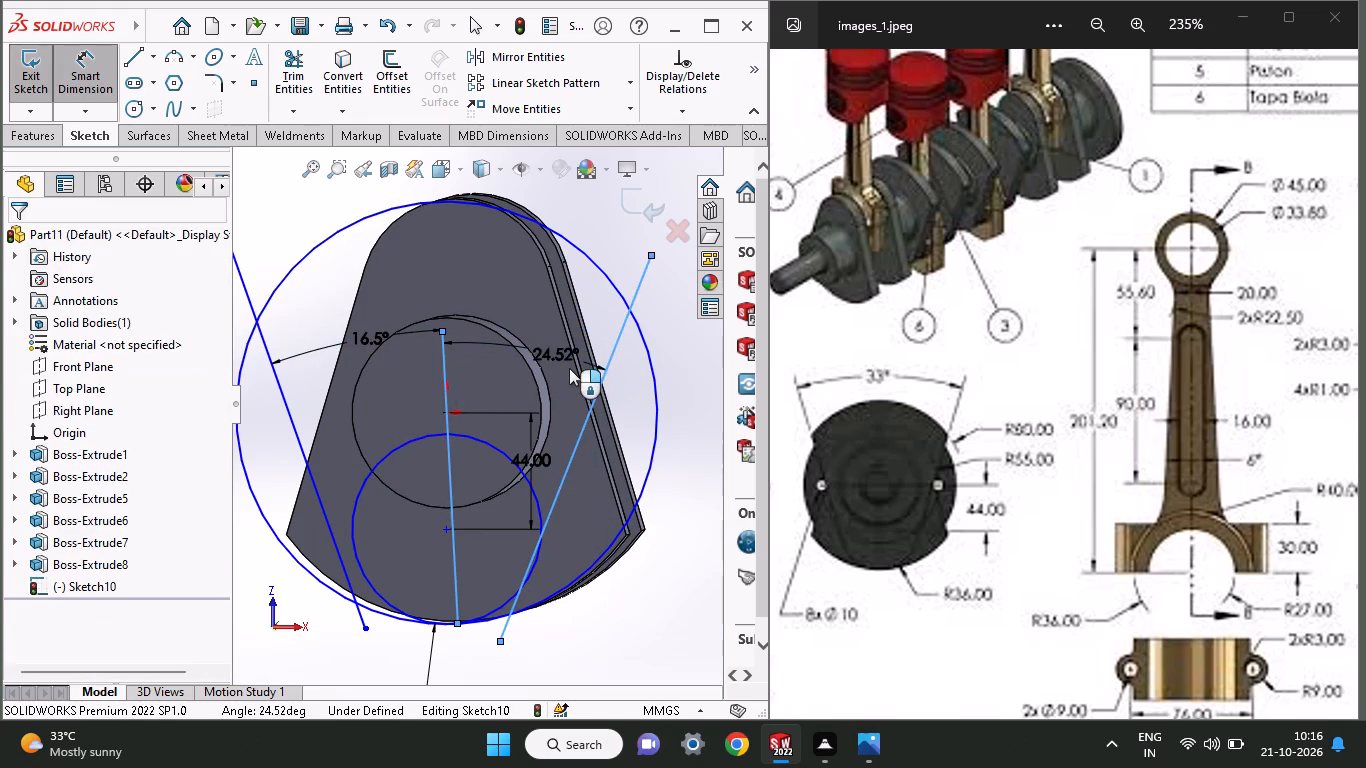
{"action": "type", "text": "33"}
{"action": "type", "text": "/2"}
{"action": "key", "text": "Return"}
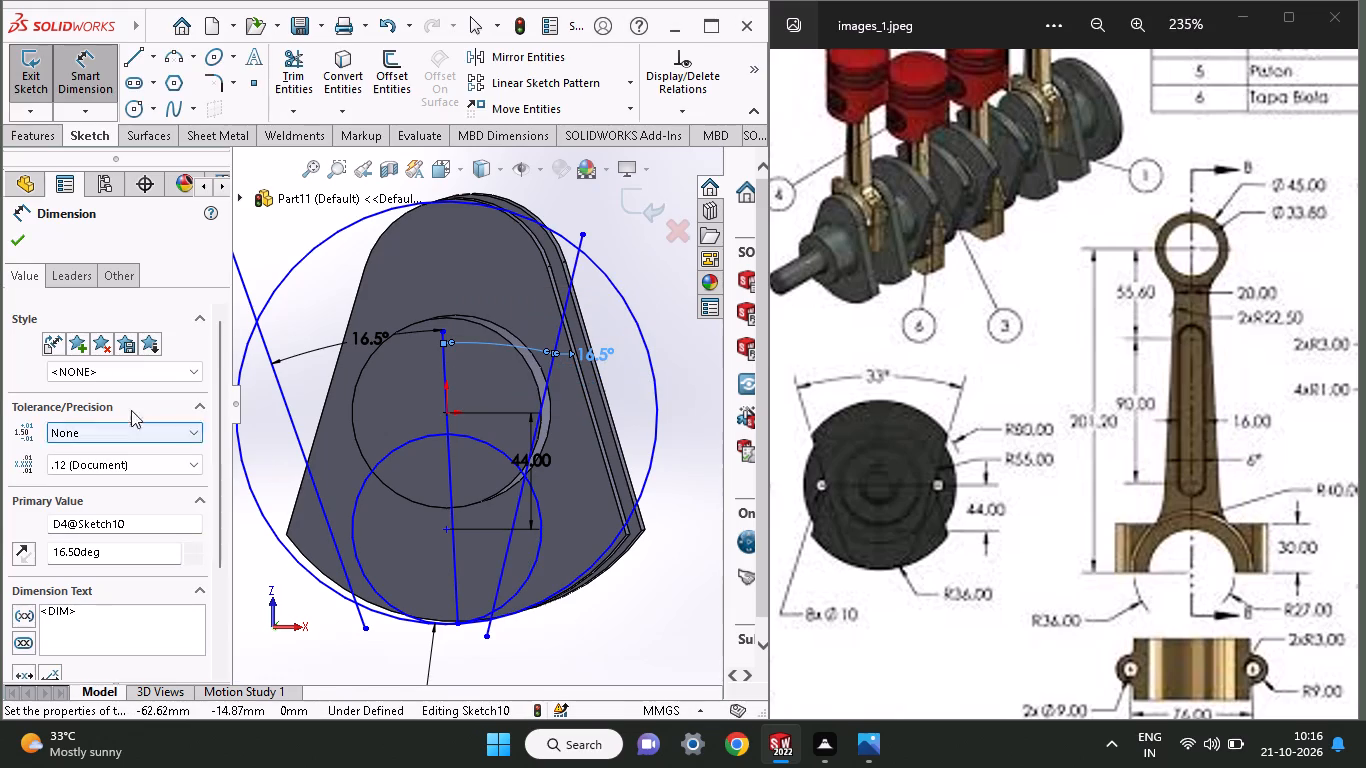
{"action": "left_click", "coordinate": [22, 248]}
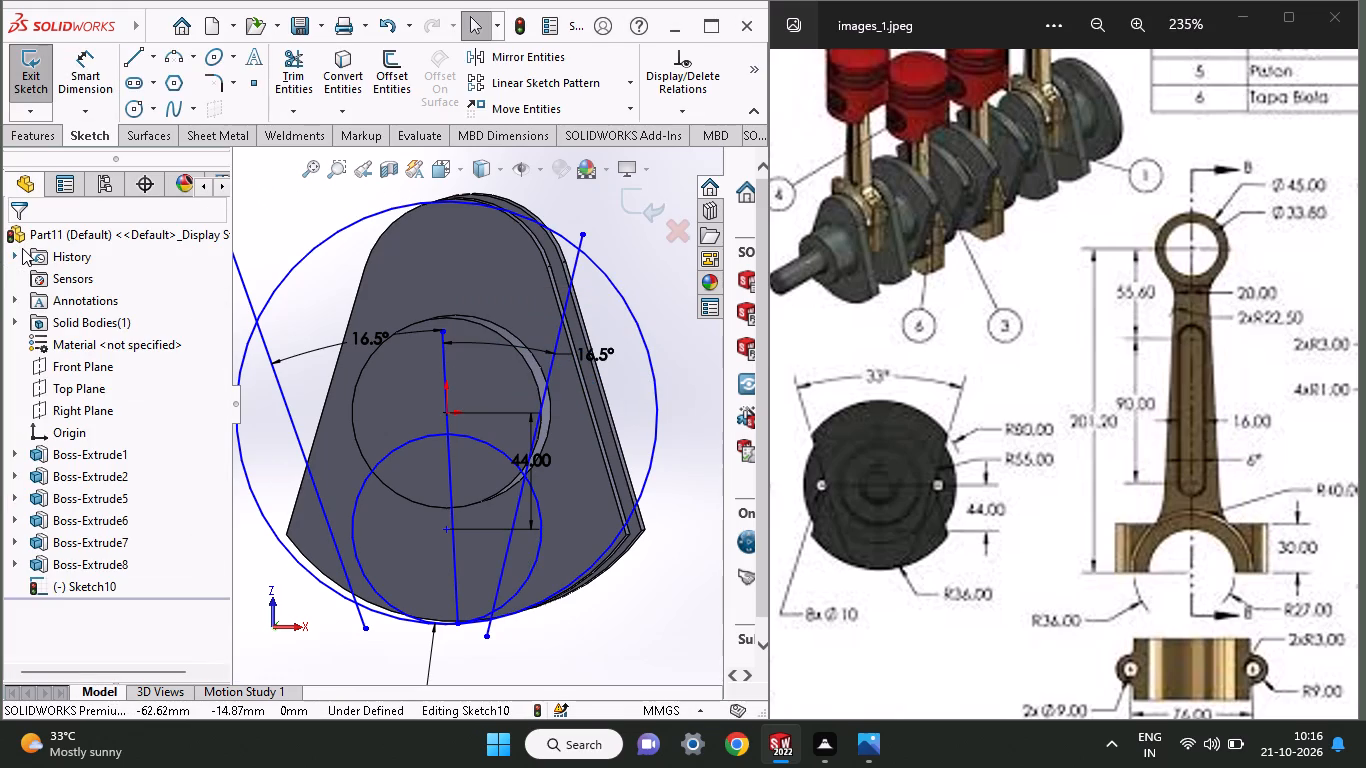
Make the left and right slanted lines each tangent to the lower 36 mm radius circle.
{"action": "left_click", "coordinate": [363, 574], "text": "shift"}
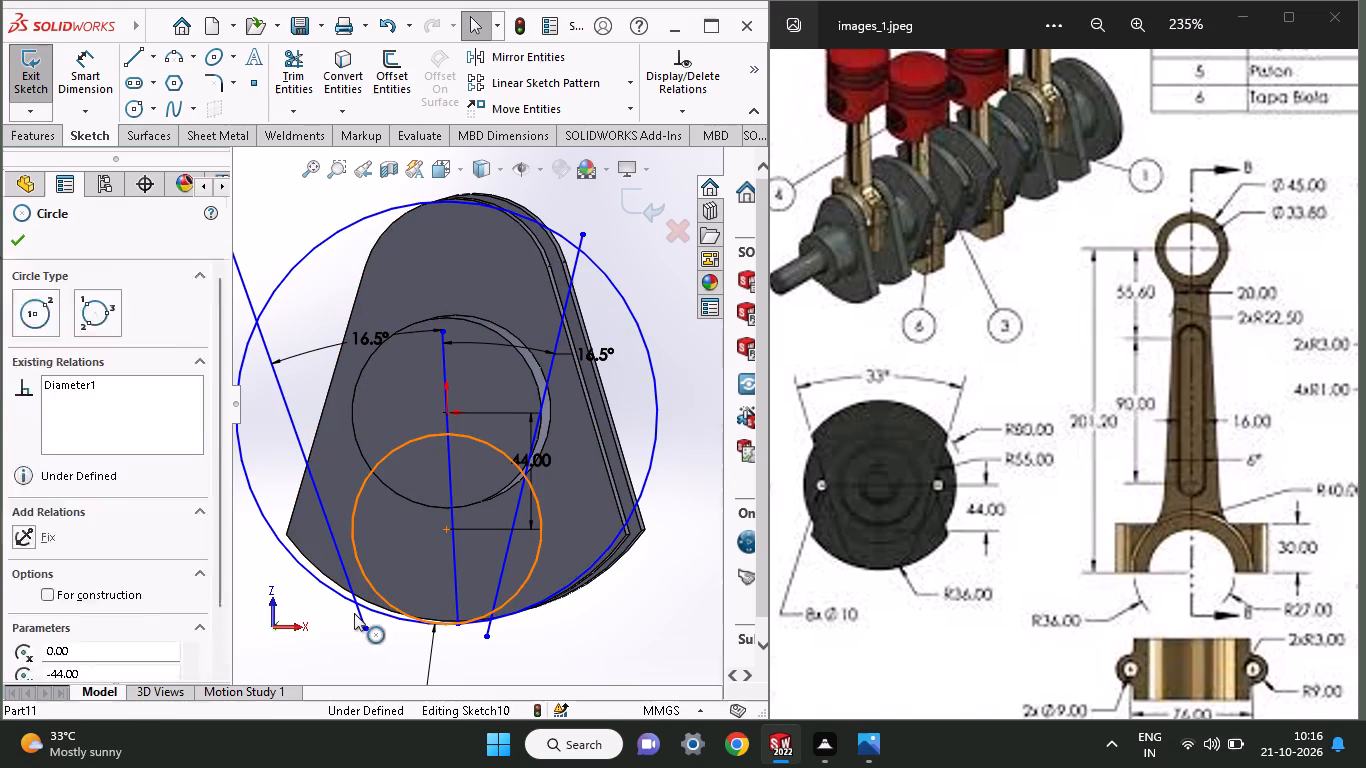
{"action": "left_click", "coordinate": [333, 522], "text": "shift"}
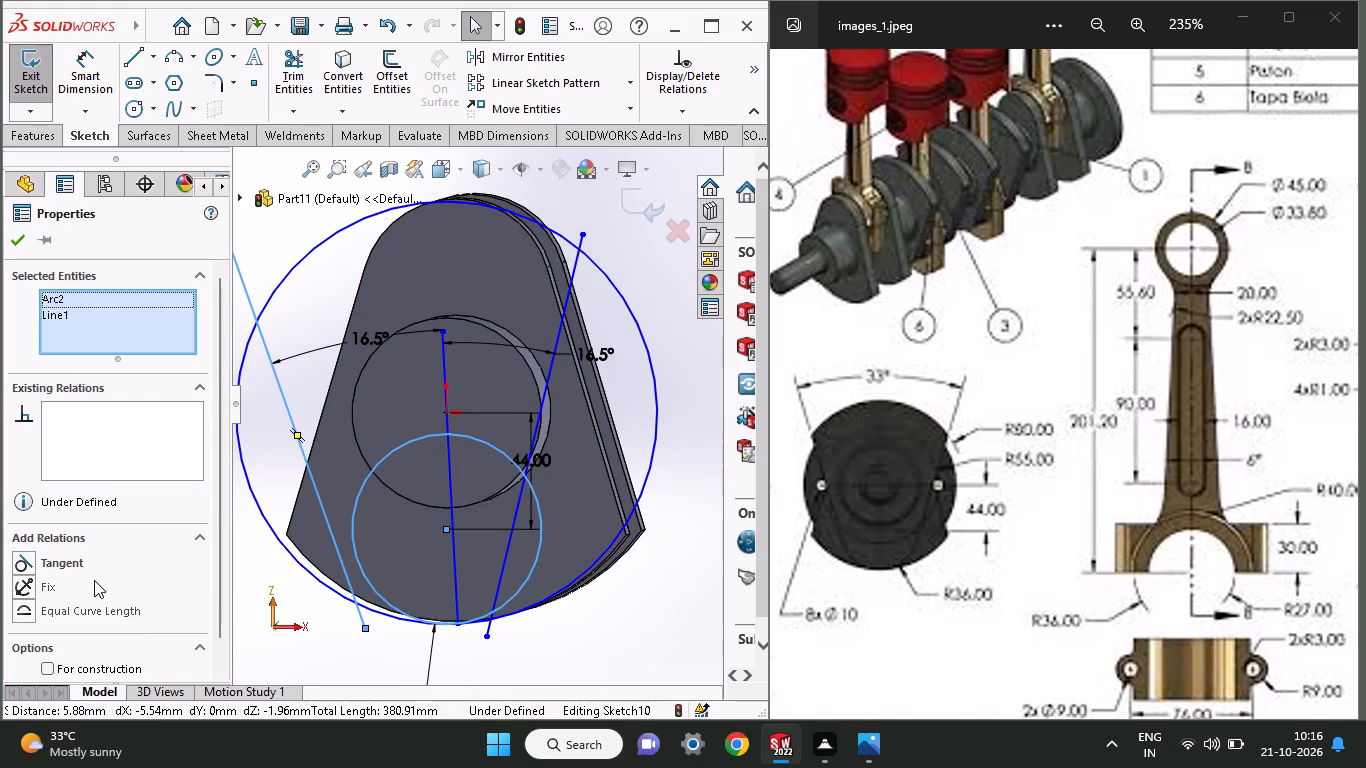
{"action": "left_click", "coordinate": [71, 560]}
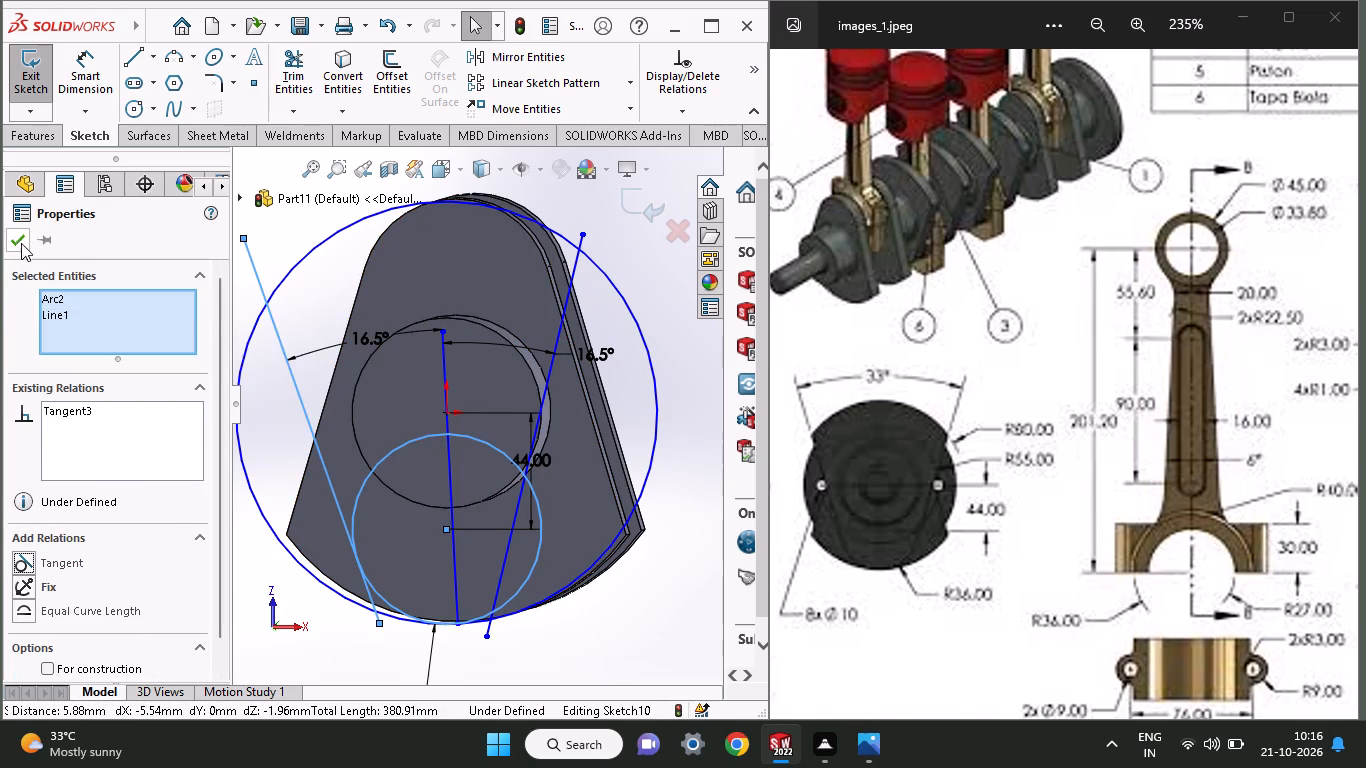
{"action": "left_click", "coordinate": [21, 240]}
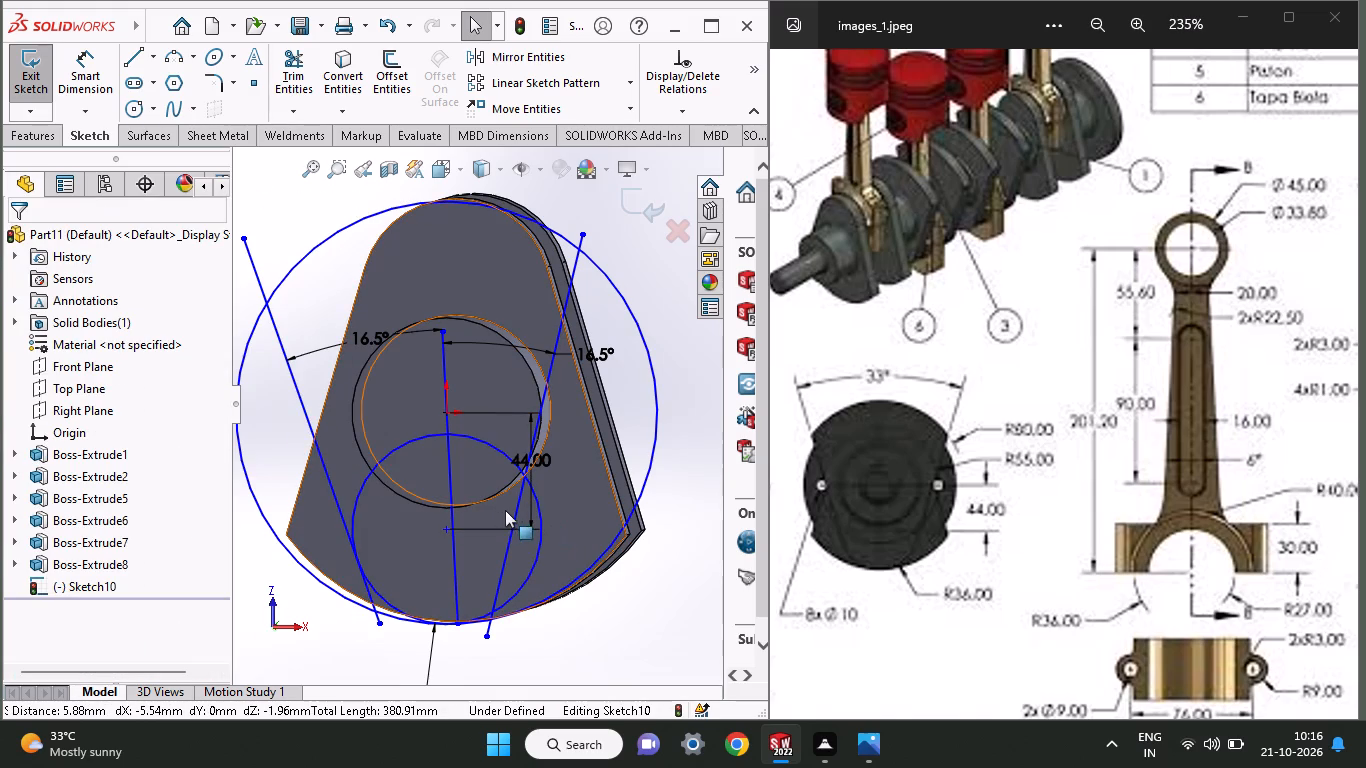
{"action": "left_click", "coordinate": [512, 512], "text": "shift"}
{"action": "left_click", "coordinate": [543, 551], "text": "shift"}
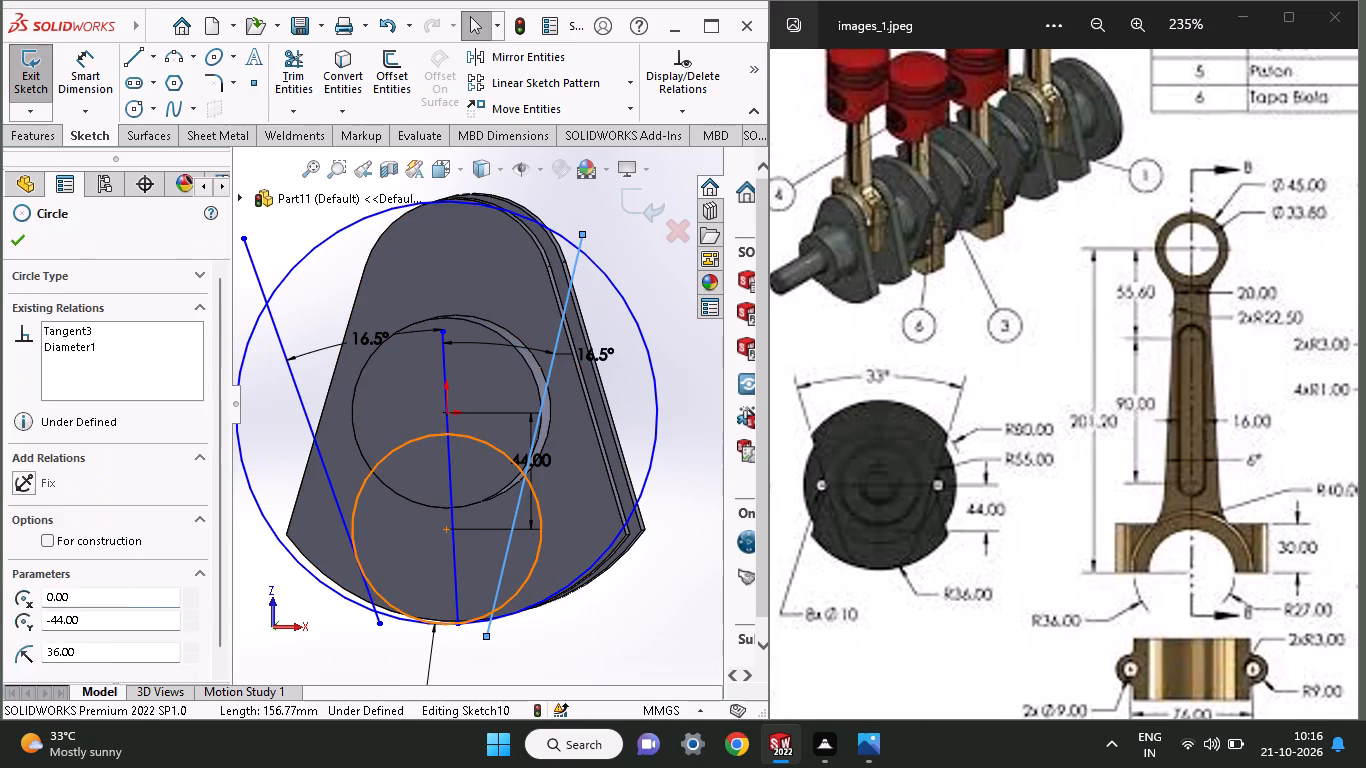
{"action": "left_click", "coordinate": [56, 556]}
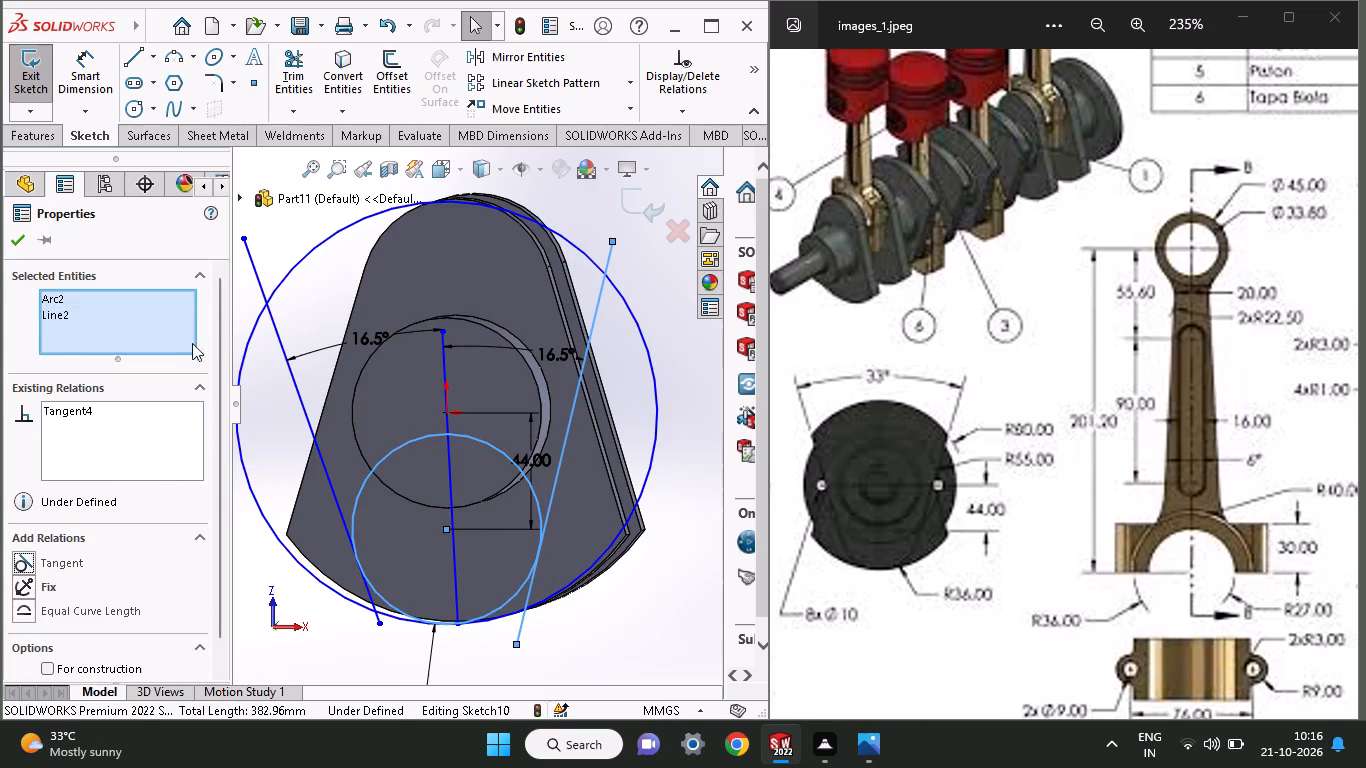
{"action": "left_click", "coordinate": [13, 249]}
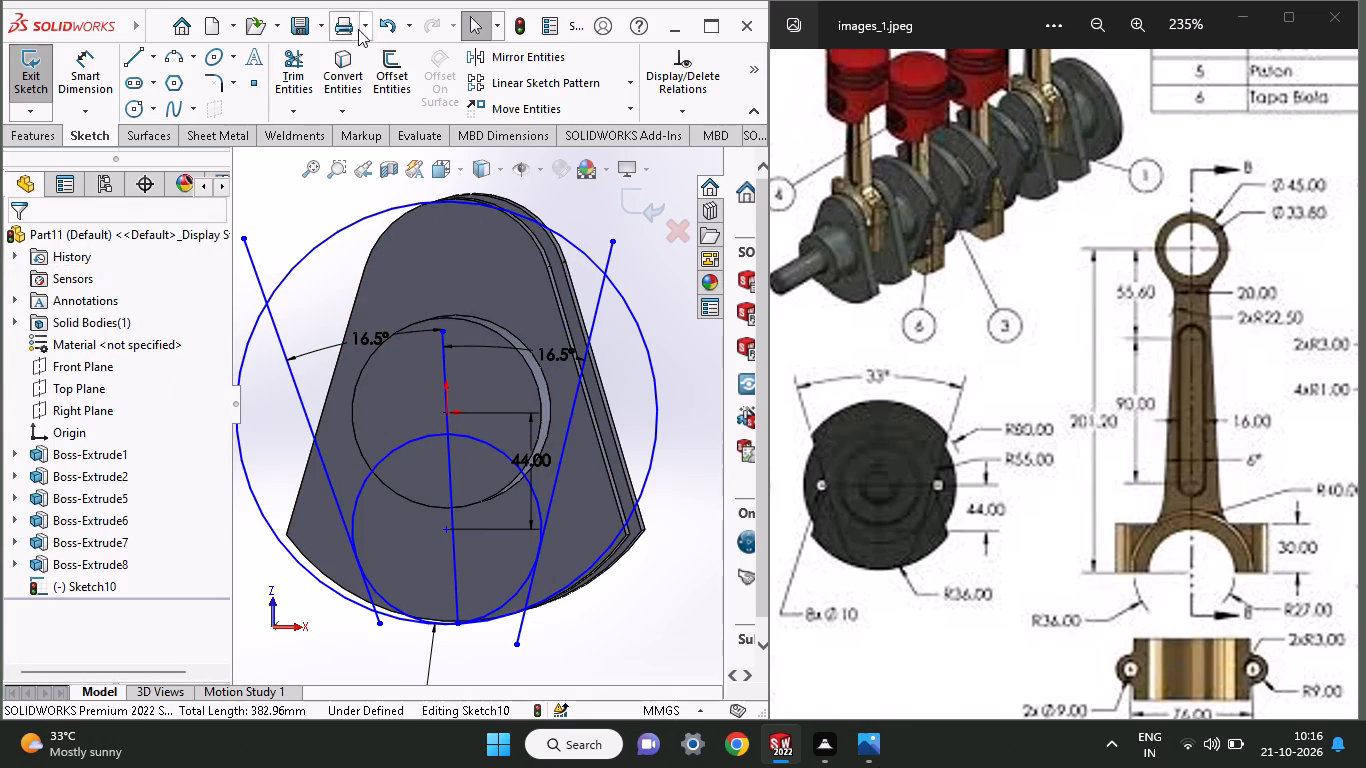
Trim the slanted lines' ends beyond the large arc and the lower tangent points, and the large circle's sides and lower portion.
{"action": "left_click", "coordinate": [313, 77]}
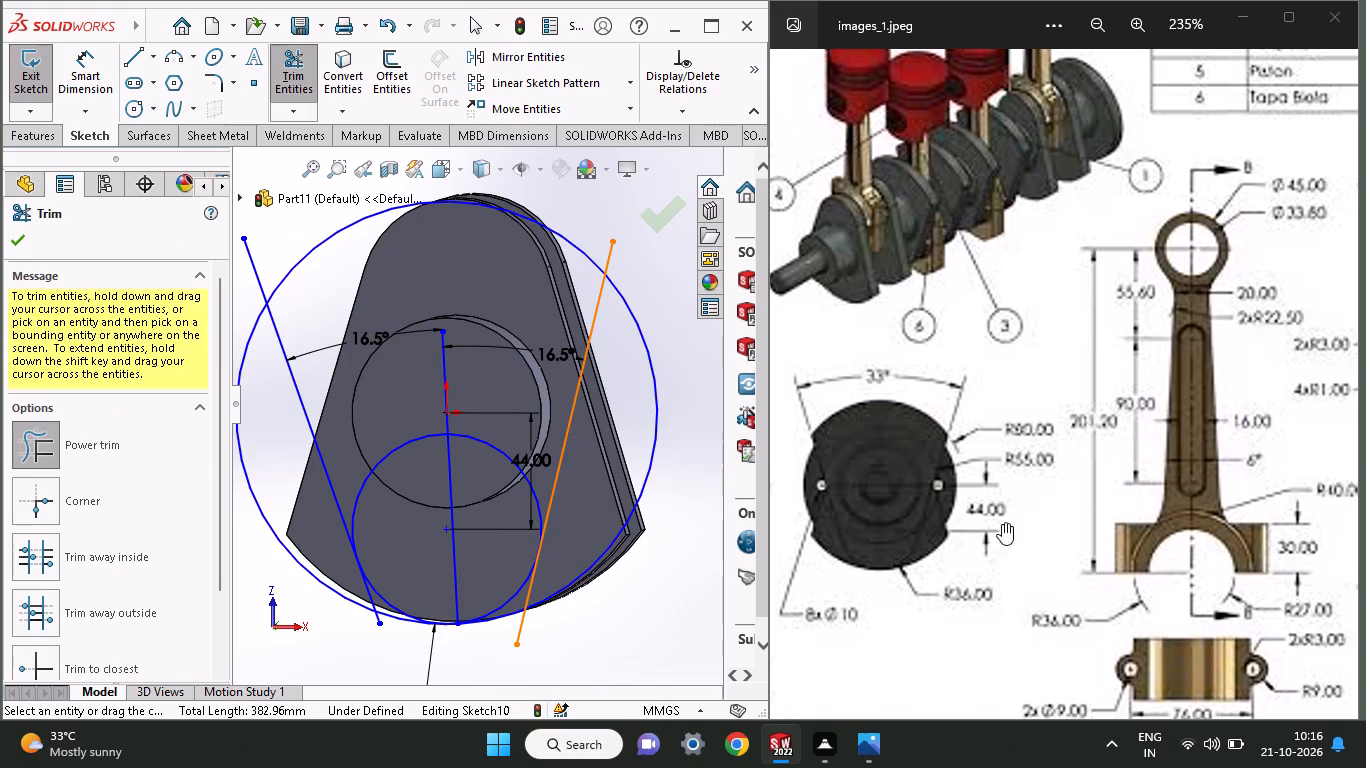
{"action": "left_click_drag", "start_coordinate": [591, 223], "coordinate": [635, 276]}
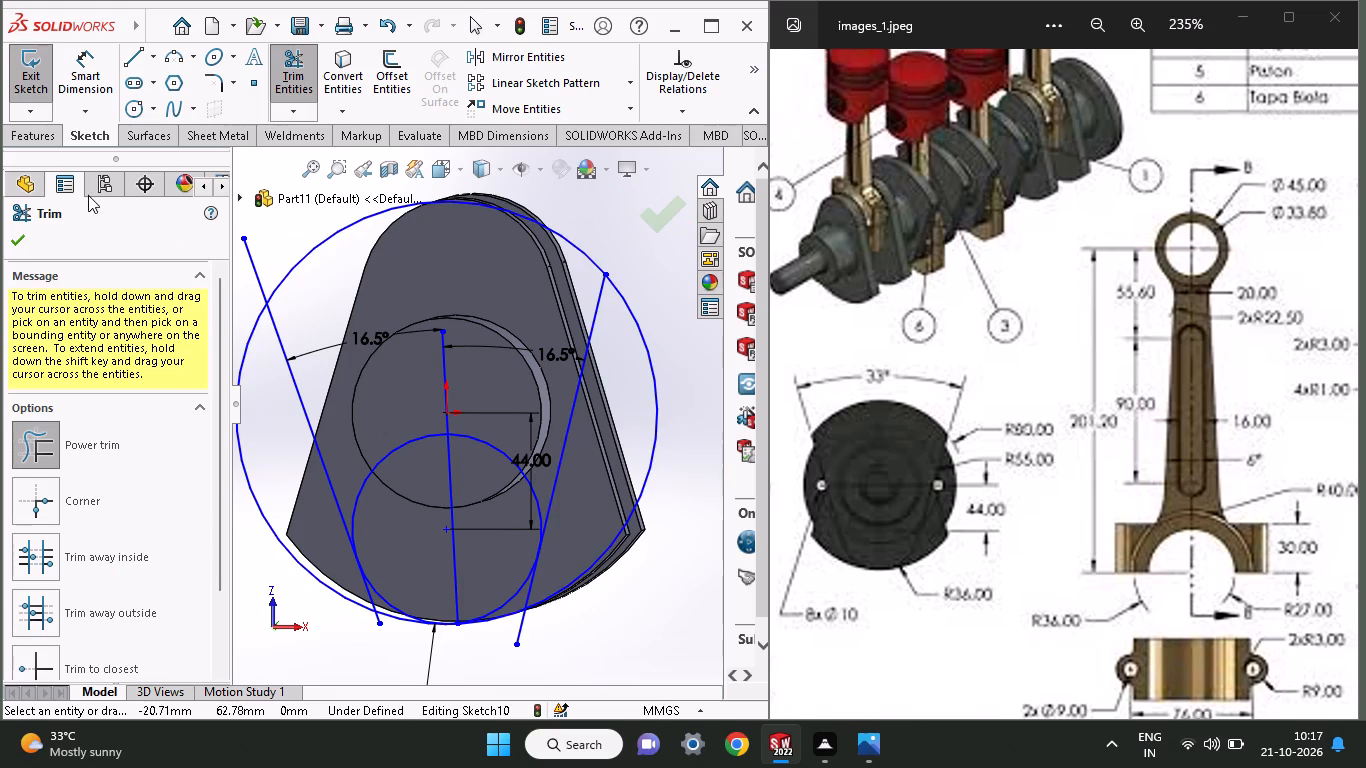
{"action": "left_click_drag", "start_coordinate": [265, 248], "coordinate": [255, 300]}
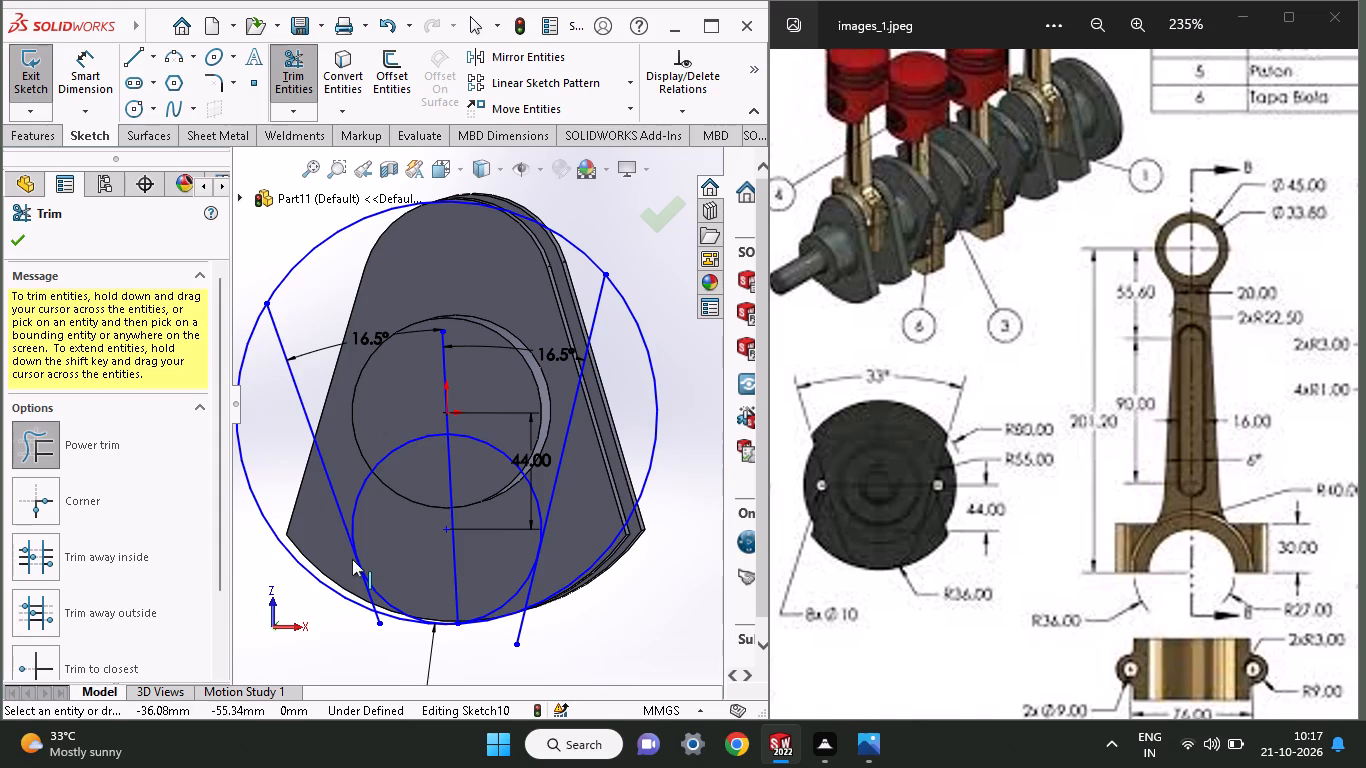
{"action": "middle_click", "coordinate": [655, 513]}
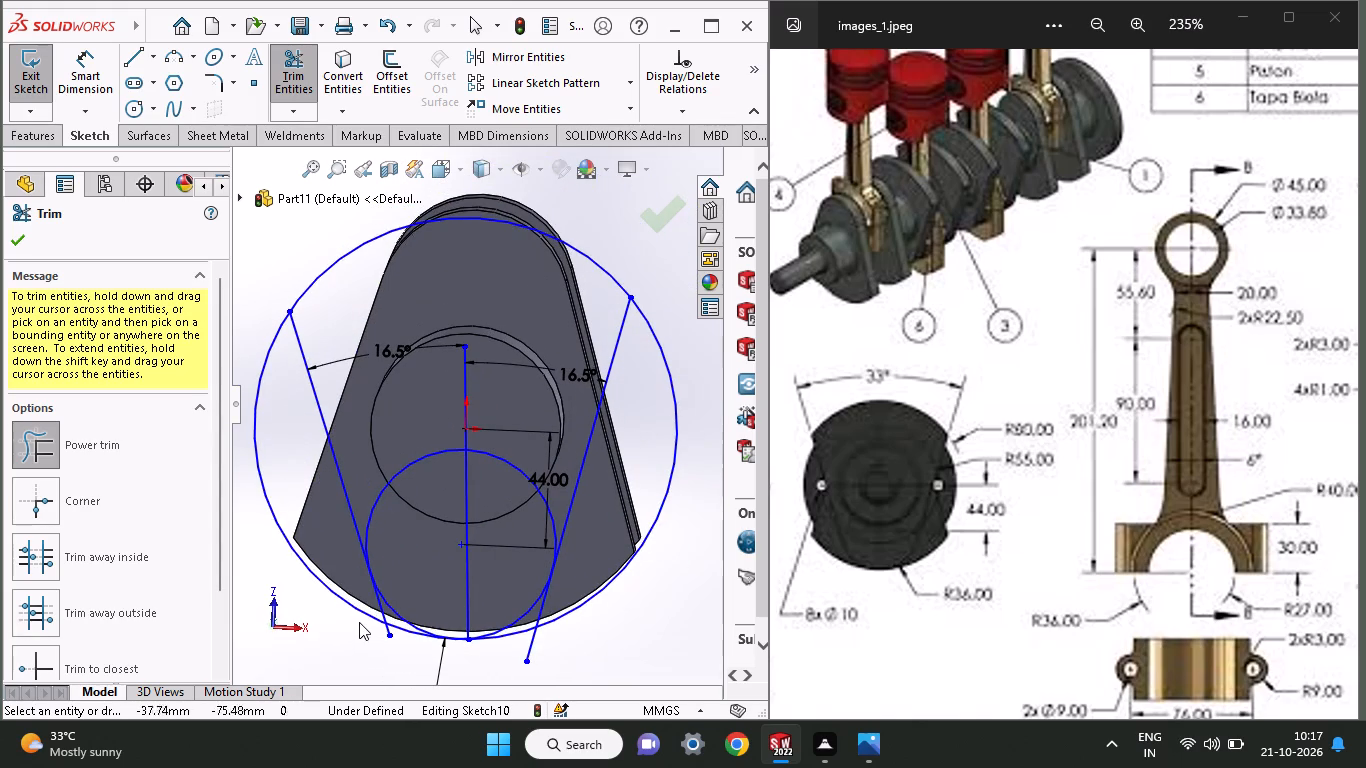
{"action": "left_click", "coordinate": [359, 615]}
{"action": "left_click_drag", "start_coordinate": [340, 624], "coordinate": [351, 590]}
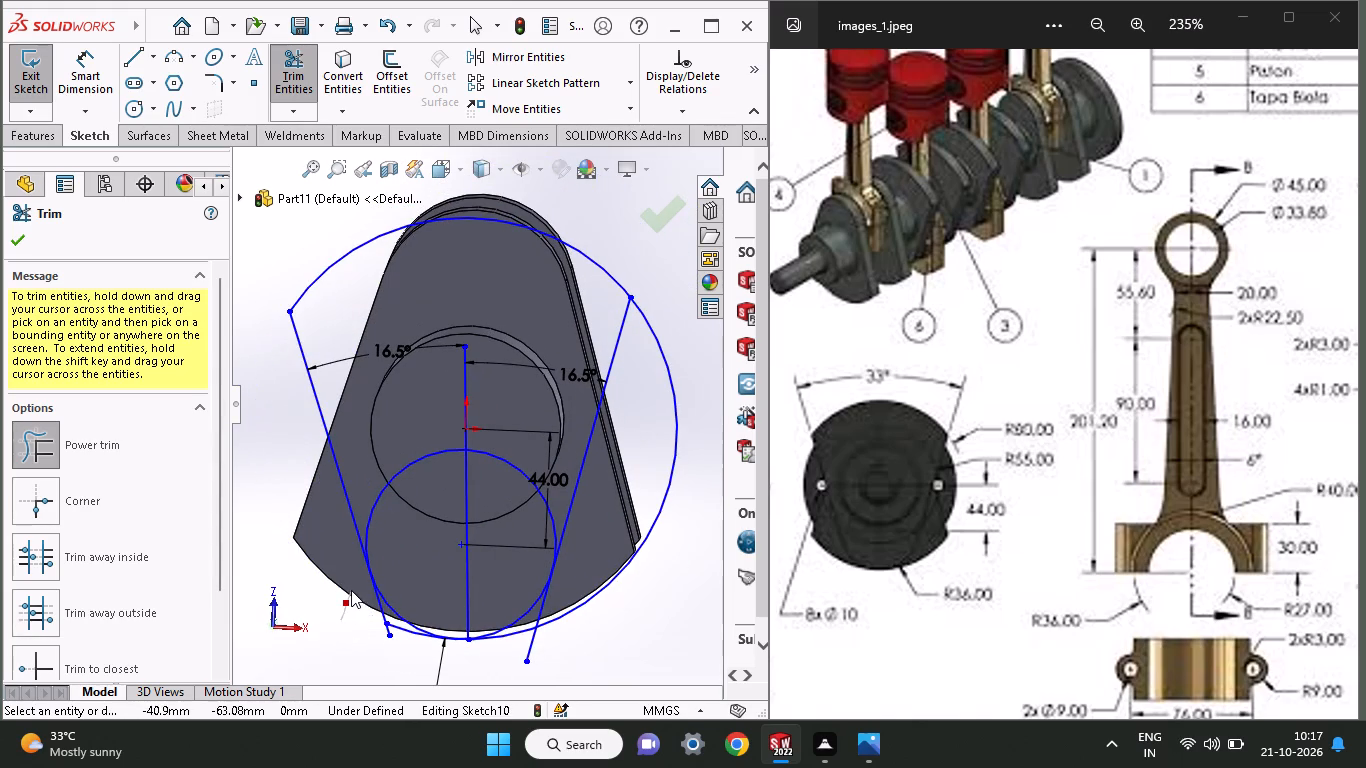
{"action": "left_click_drag", "start_coordinate": [351, 590], "coordinate": [392, 628]}
{"action": "left_click_drag", "start_coordinate": [392, 628], "coordinate": [366, 606]}
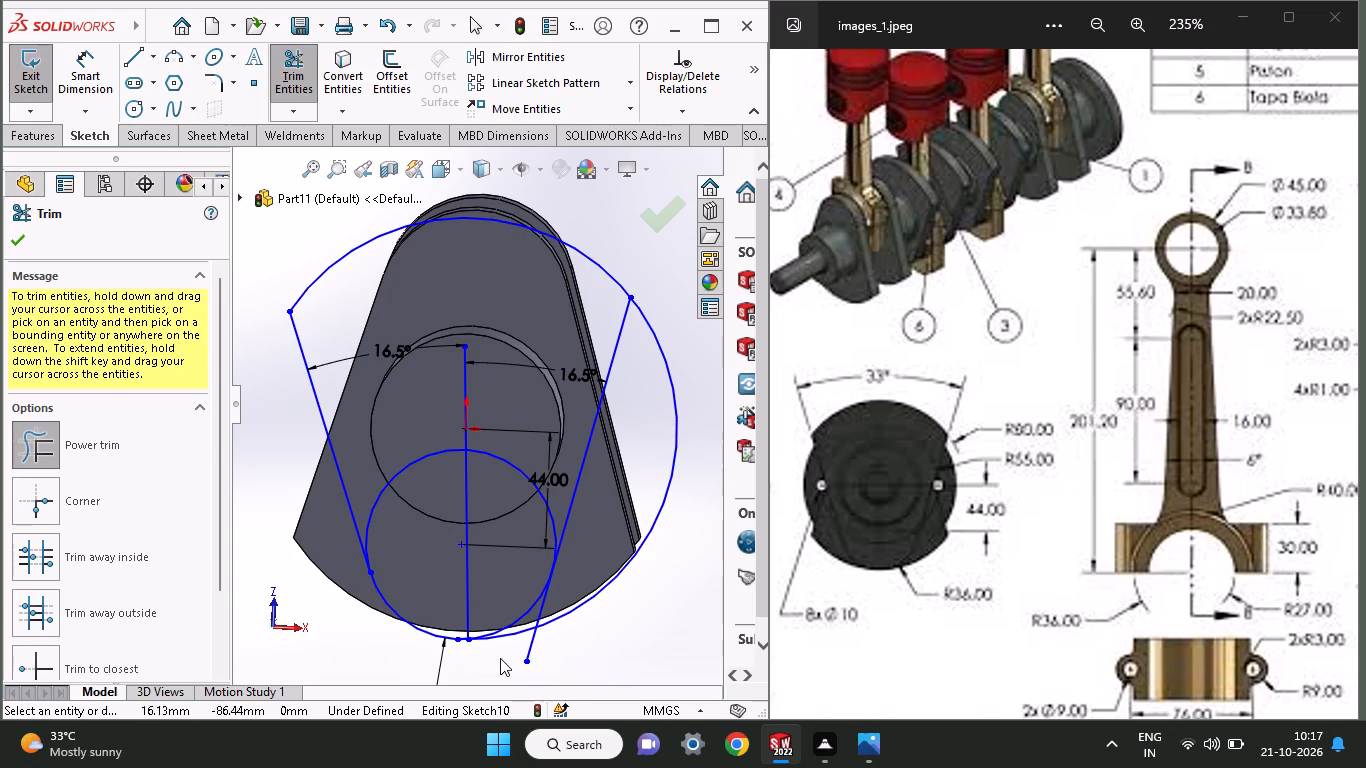
{"action": "left_click_drag", "start_coordinate": [505, 657], "coordinate": [500, 657]}
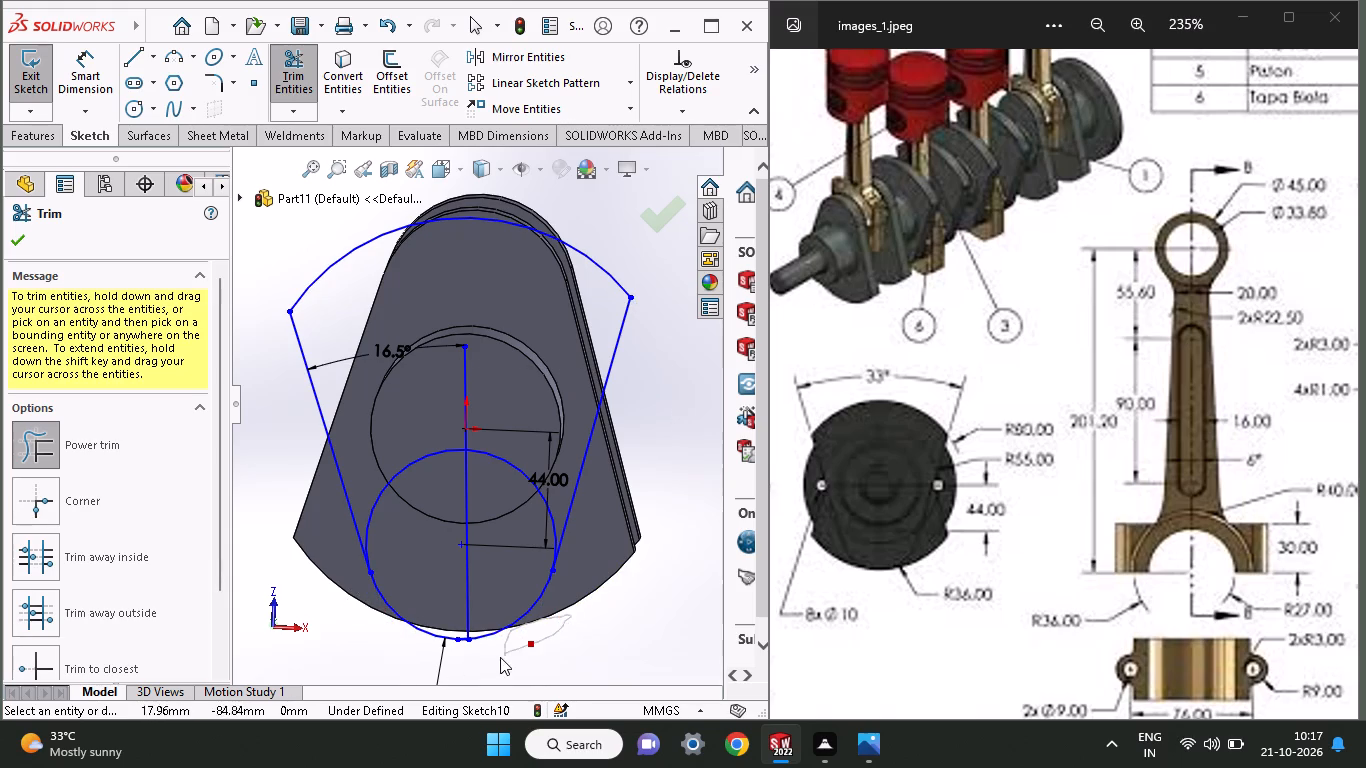
{"action": "left_click_drag", "start_coordinate": [500, 657], "coordinate": [494, 662]}
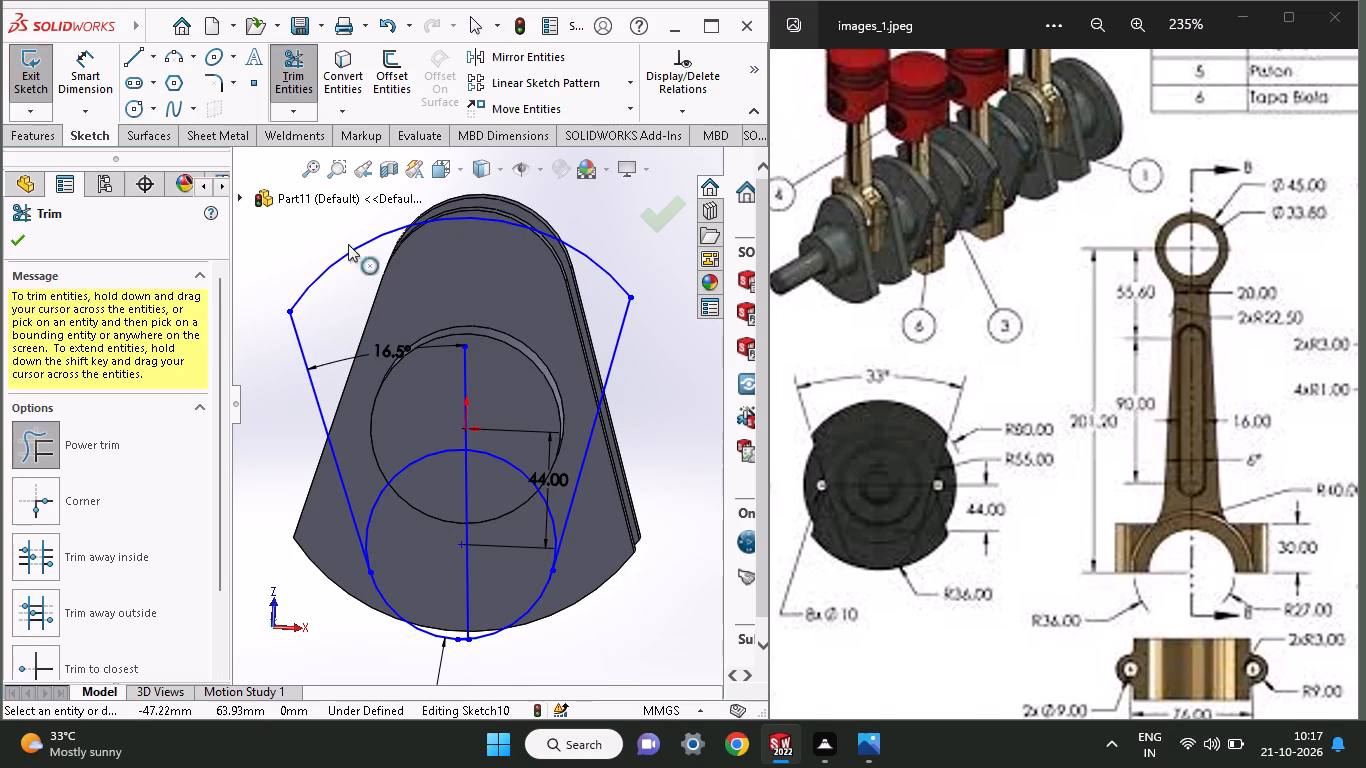
Trim away the middle reference line, both above and inside the lower circle.
{"action": "left_click_drag", "start_coordinate": [425, 422], "coordinate": [486, 405]}
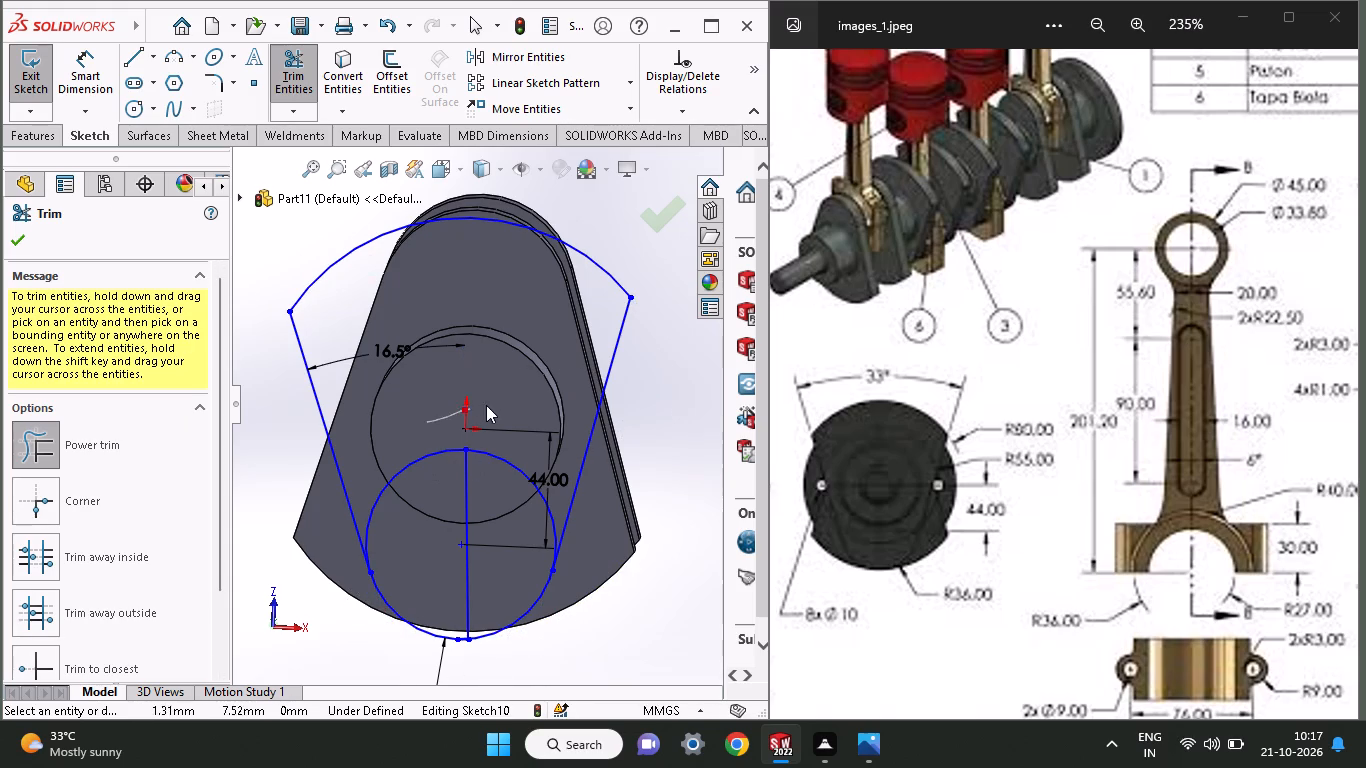
{"action": "left_click_drag", "start_coordinate": [486, 405], "coordinate": [487, 403]}
{"action": "left_click_drag", "start_coordinate": [438, 514], "coordinate": [532, 506]}
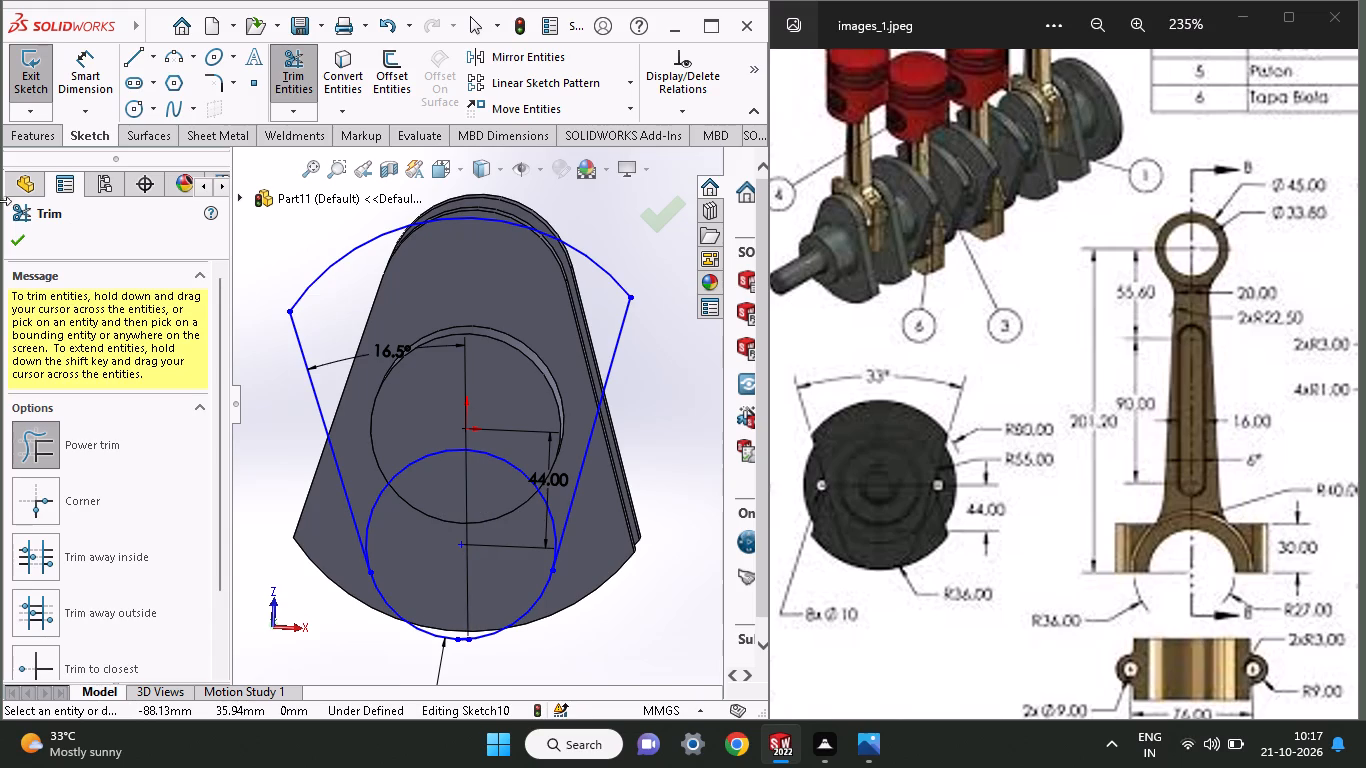
{"action": "left_click", "coordinate": [14, 240]}
Extrude all enclosed regions of the inverted web profile 15 mm as a blind boss merged with the crankshaft.
{"action": "left_click", "coordinate": [30, 126]}
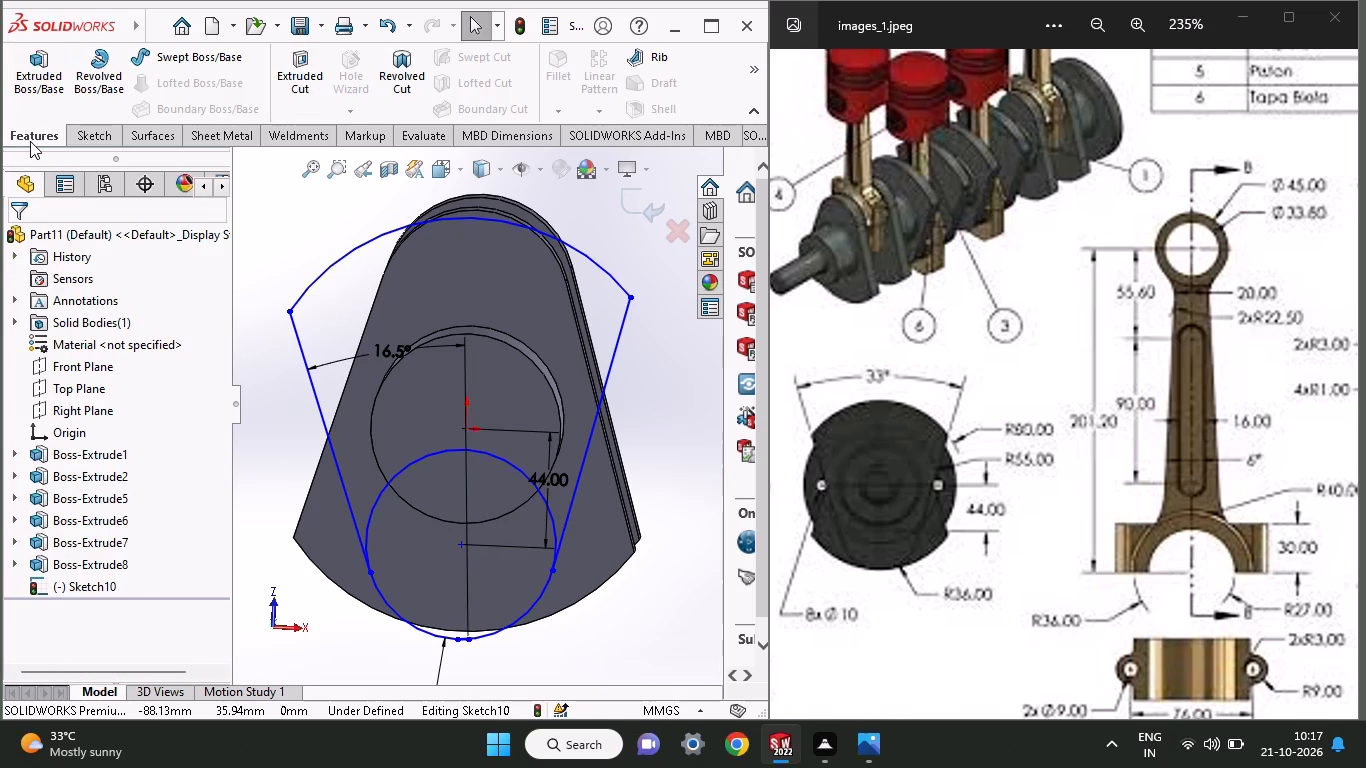
{"action": "left_click", "coordinate": [37, 94]}
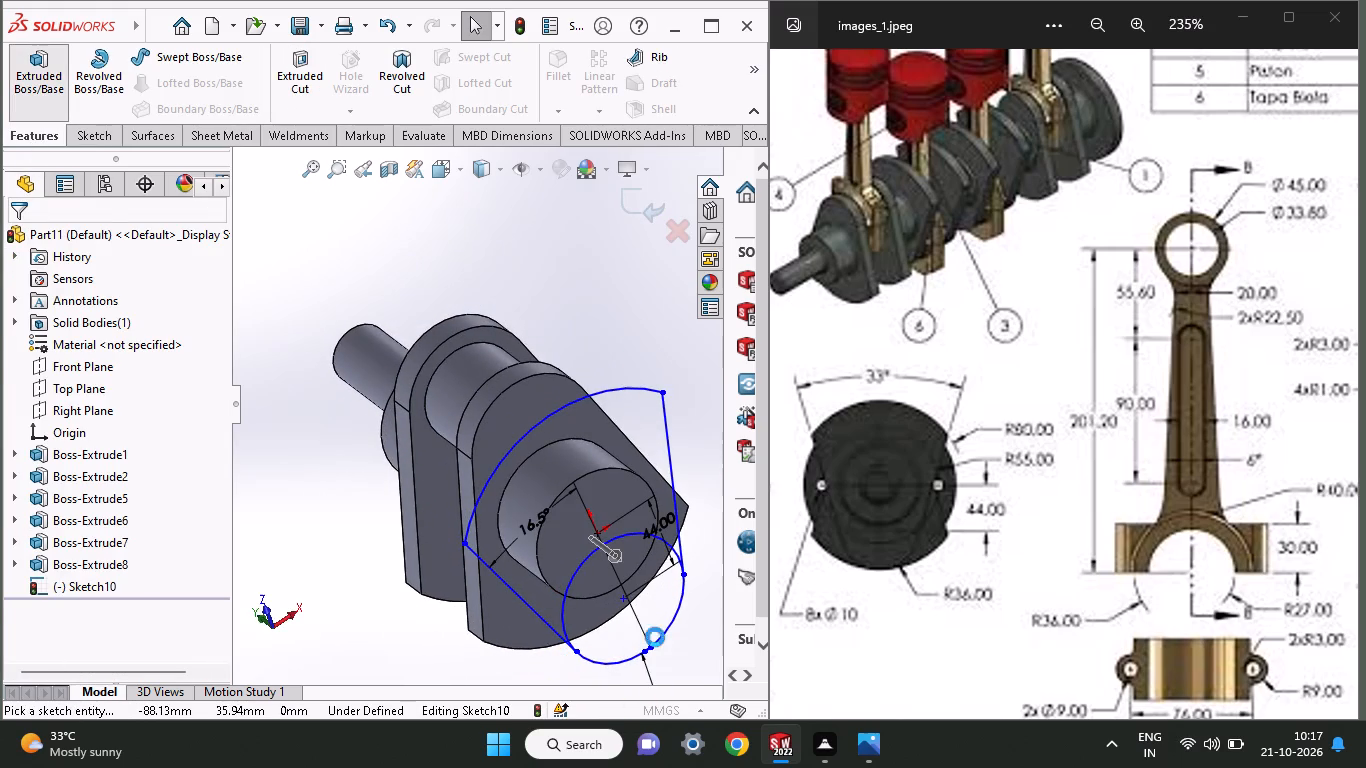
{"action": "left_click", "coordinate": [611, 608]}
{"action": "left_click", "coordinate": [611, 584]}
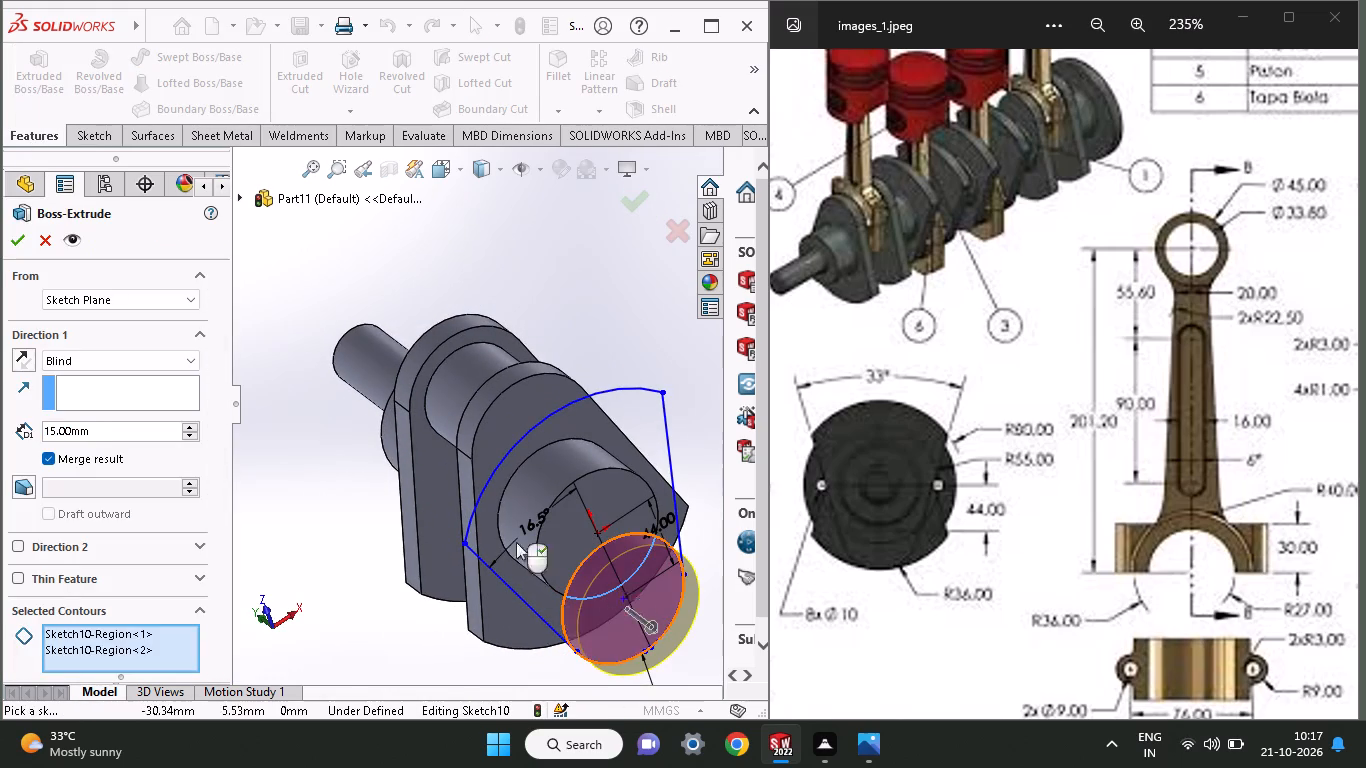
{"action": "left_click", "coordinate": [502, 533]}
{"action": "left_click", "coordinate": [577, 540]}
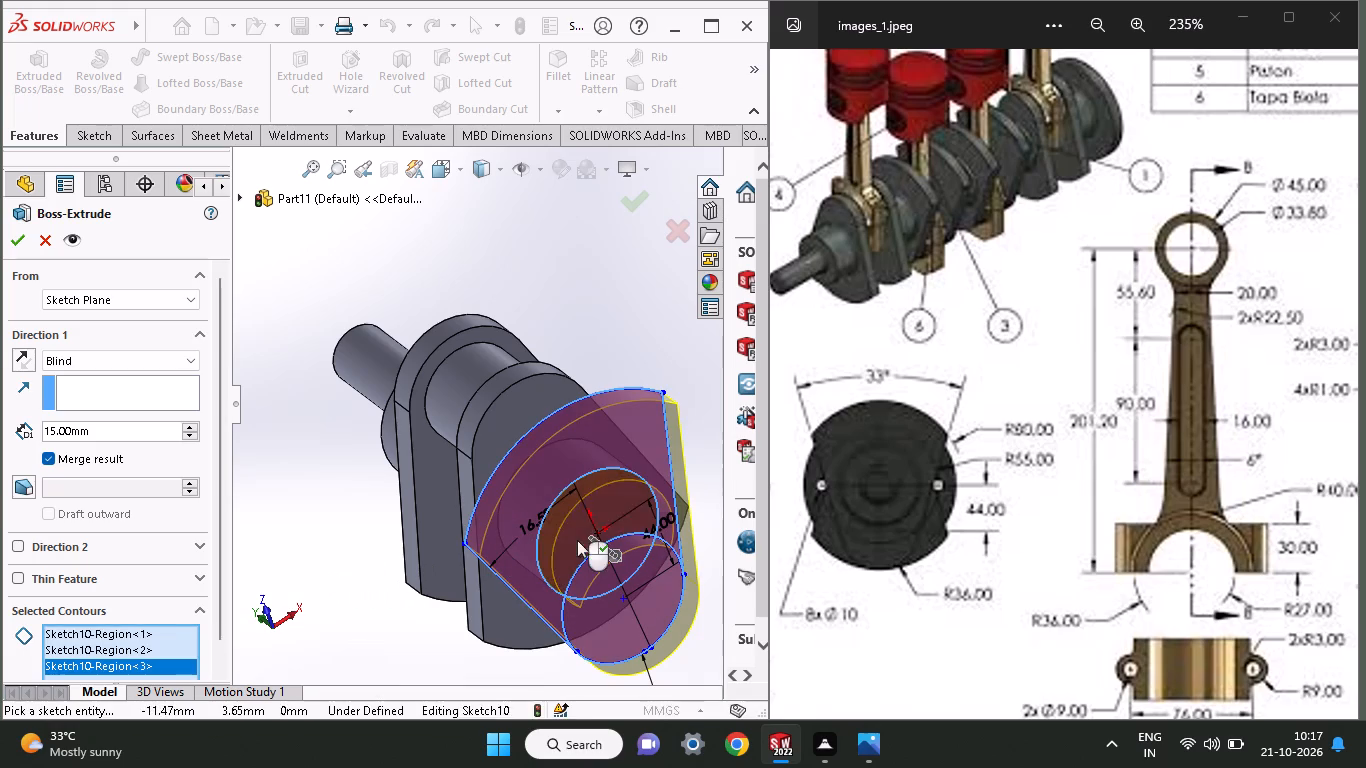
{"action": "left_click", "coordinate": [13, 240]}
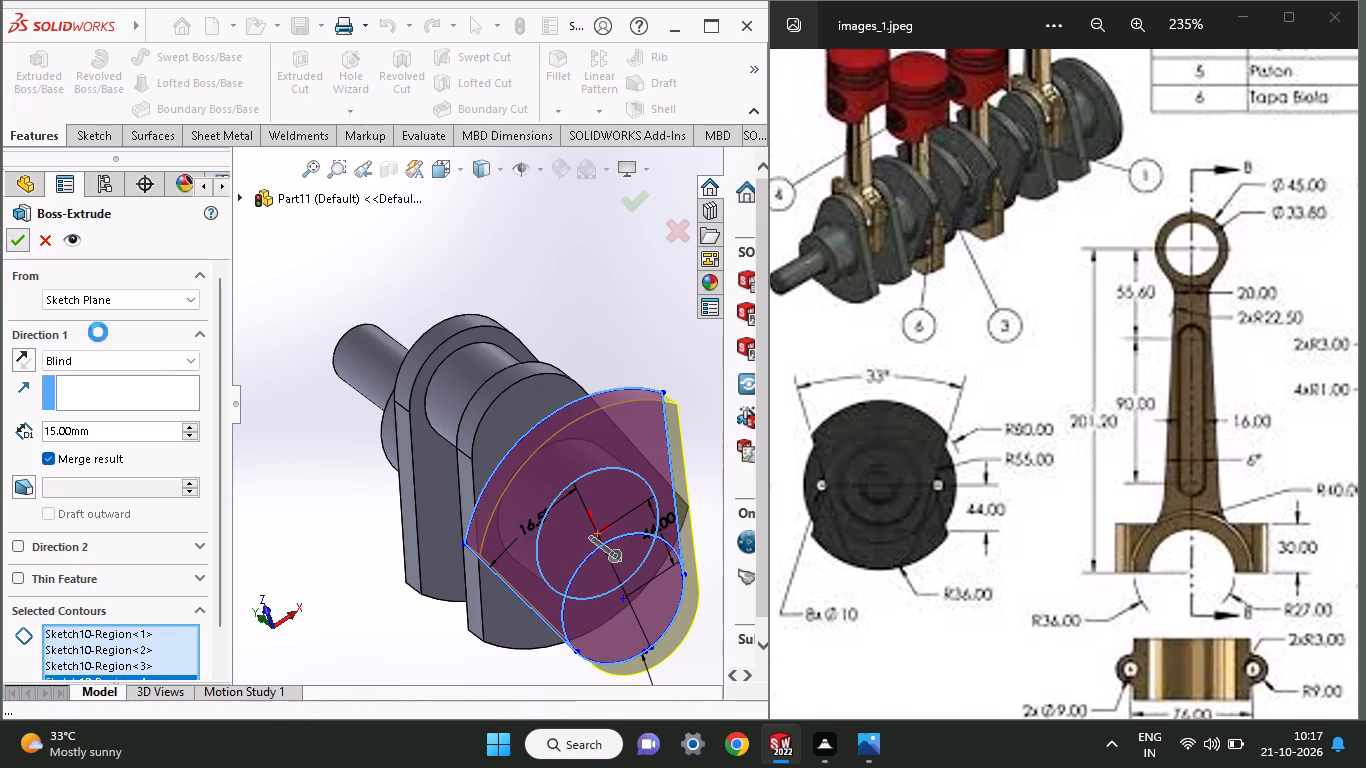
Compare the crankshaft's web orientation and journal layout with the reference drawing's assembly view and dimensioned side view.
{"action": "middle_click_drag", "start_coordinate": [648, 595], "coordinate": [631, 547]}
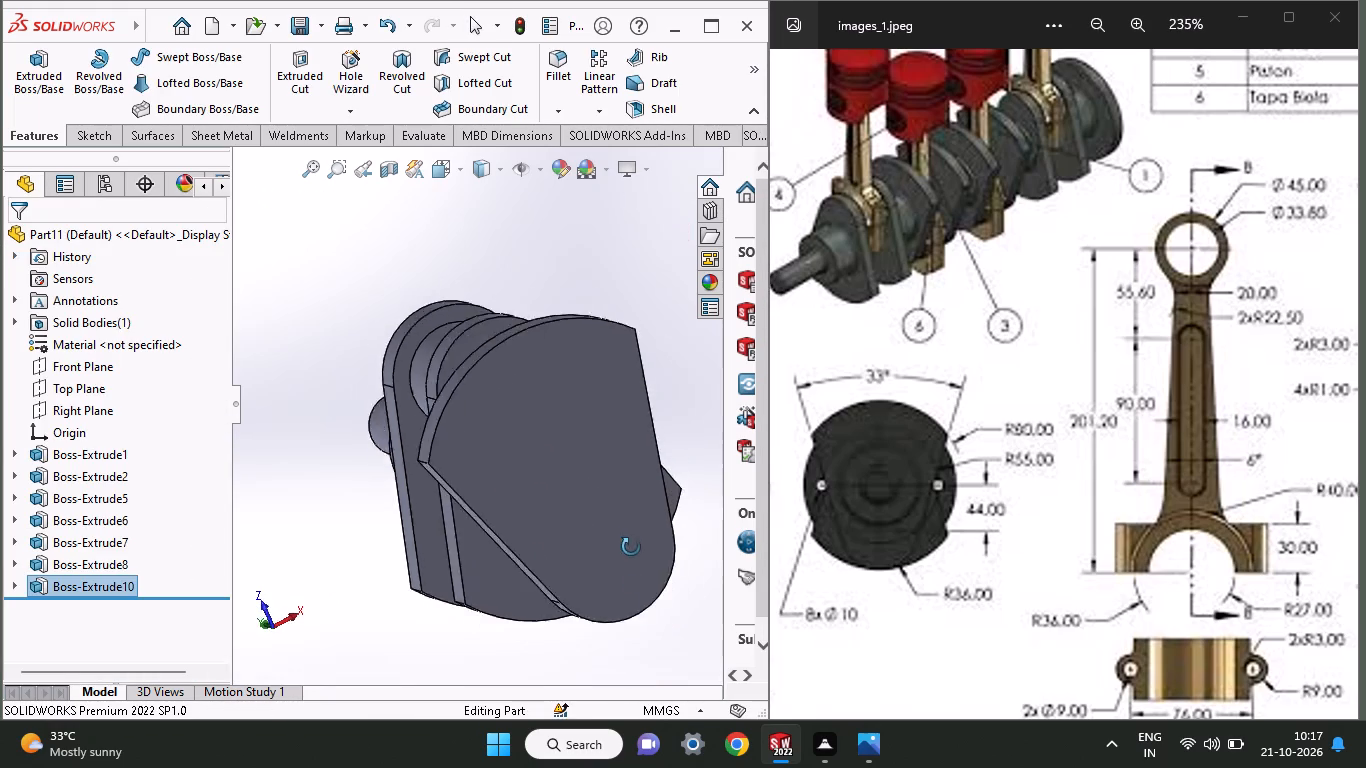
{"action": "middle_click_drag", "start_coordinate": [631, 547], "coordinate": [531, 594]}
{"action": "middle_click_drag", "start_coordinate": [1118, 370], "coordinate": [736, 516]}
{"action": "middle_click_drag", "start_coordinate": [1069, 356], "coordinate": [1103, 559]}
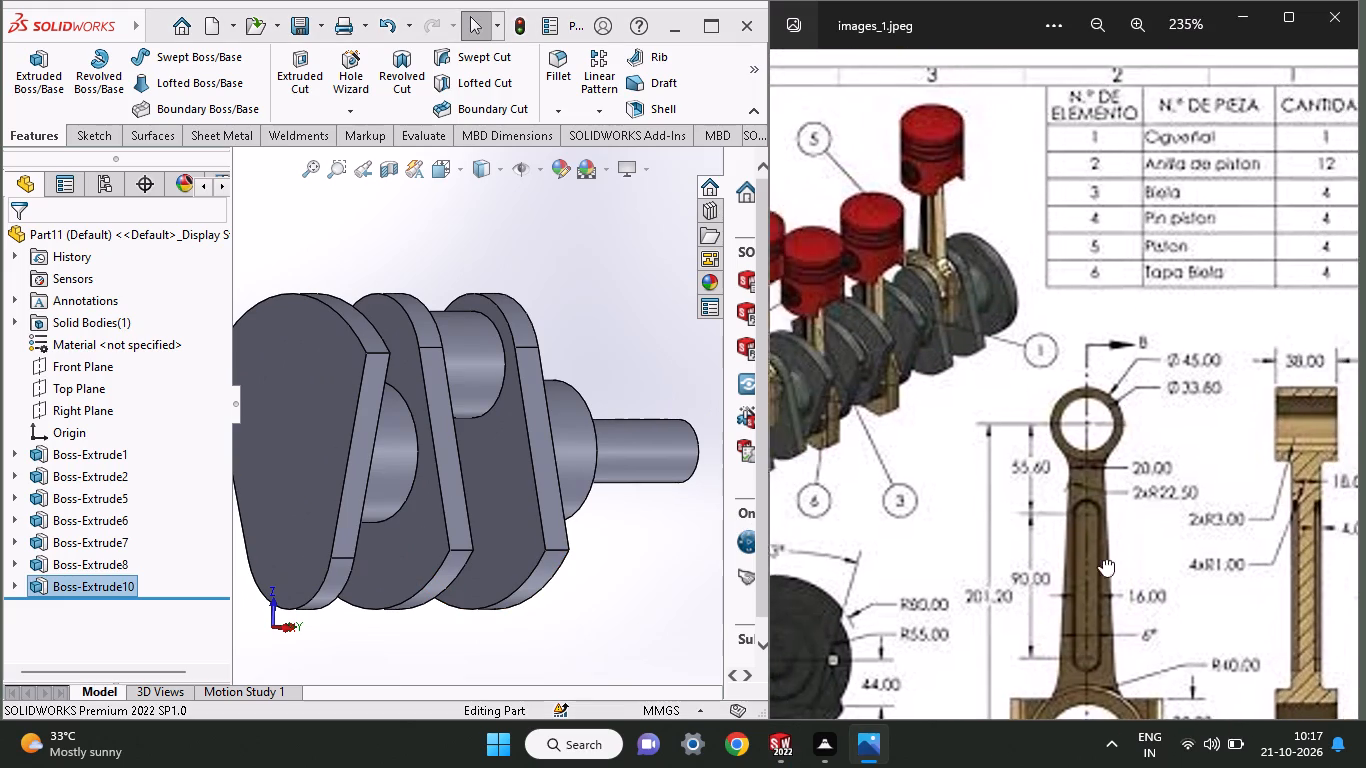
{"action": "middle_click_drag", "start_coordinate": [1103, 559], "coordinate": [538, 582]}
{"action": "middle_click_drag", "start_coordinate": [880, 323], "coordinate": [1282, 381]}
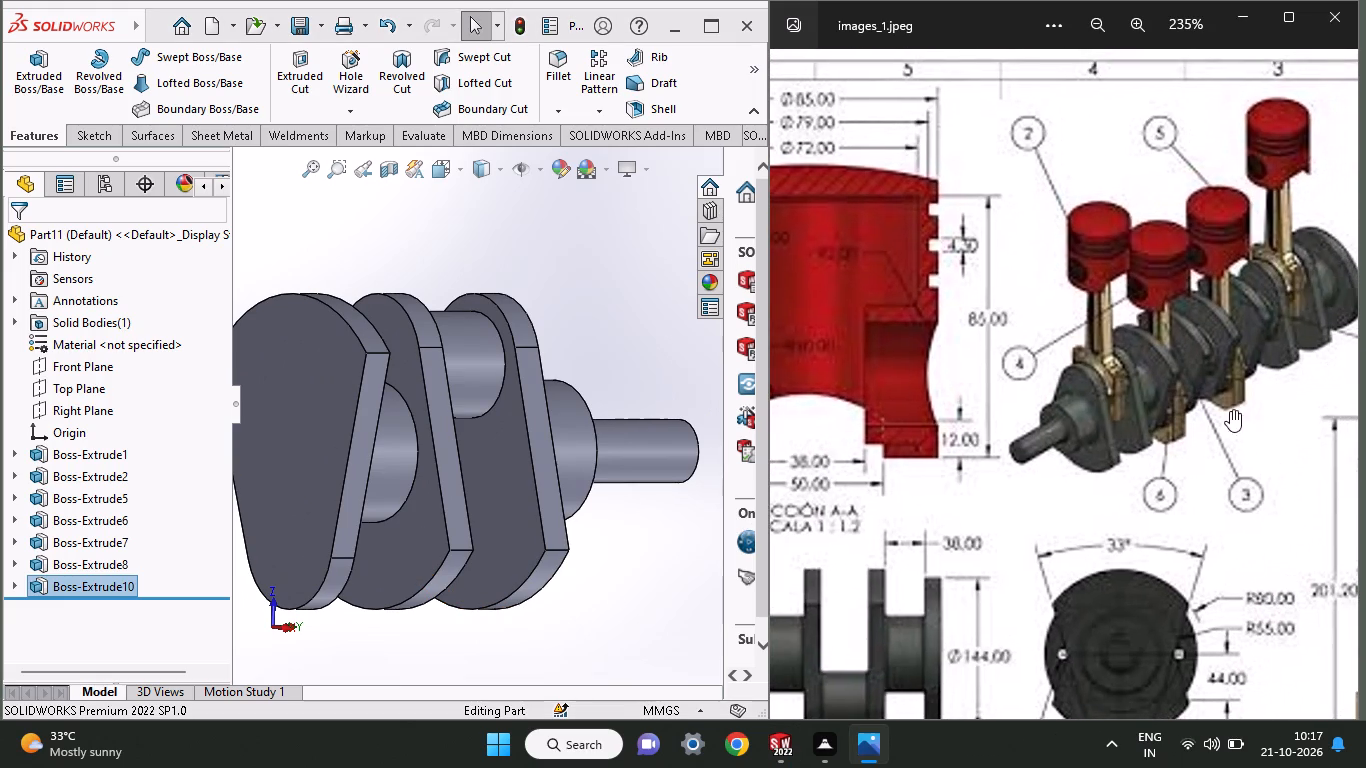
{"action": "middle_click_drag", "start_coordinate": [315, 452], "coordinate": [591, 547]}
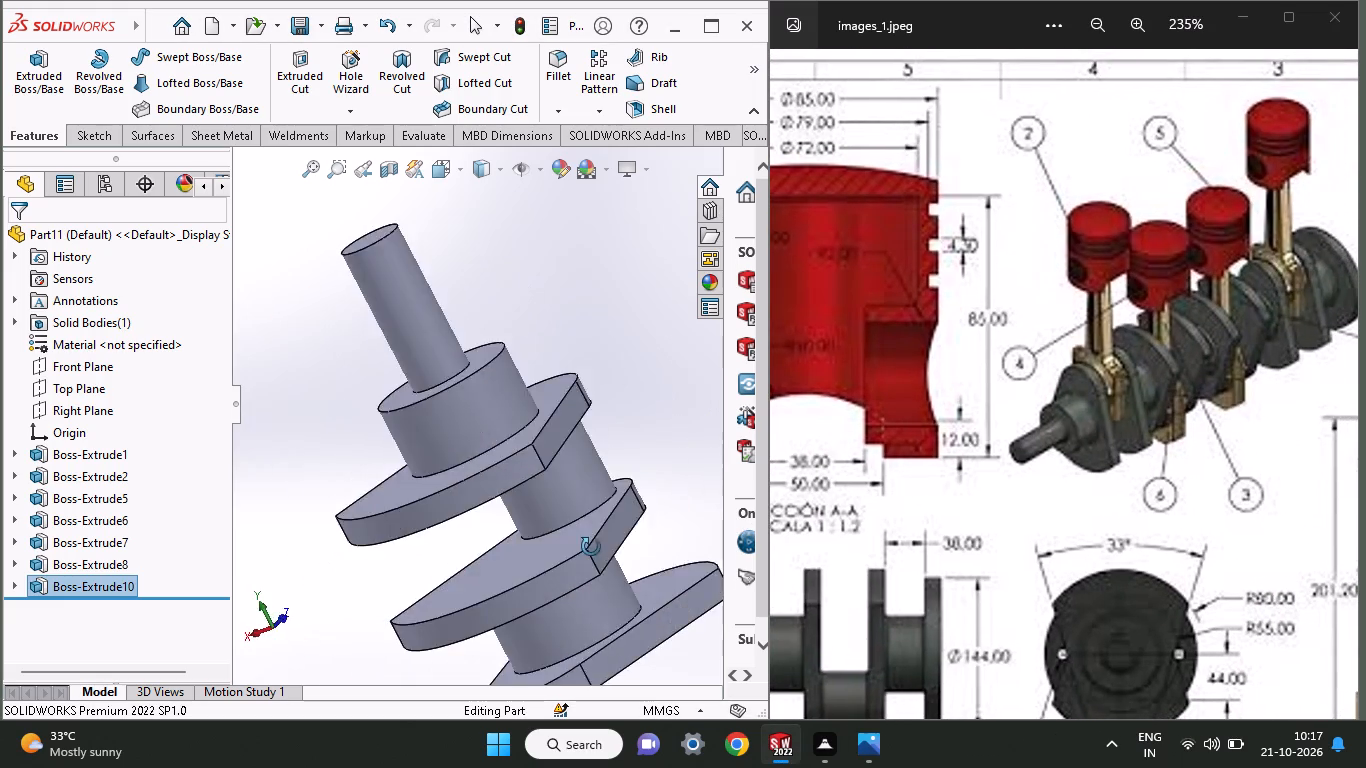
{"action": "middle_click_drag", "start_coordinate": [591, 547], "coordinate": [428, 482]}
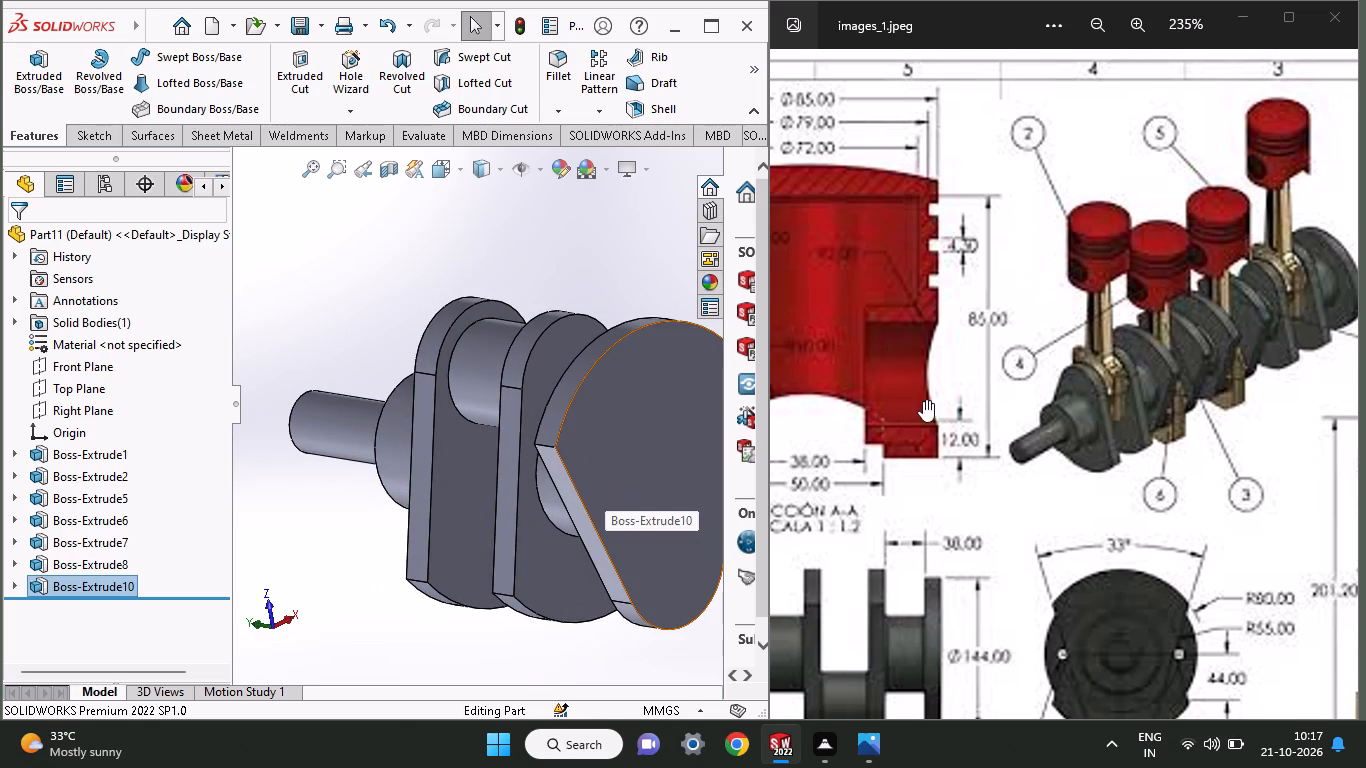
{"action": "middle_click_drag", "start_coordinate": [806, 514], "coordinate": [1243, 220]}
{"action": "middle_click_drag", "start_coordinate": [601, 504], "coordinate": [681, 465]}
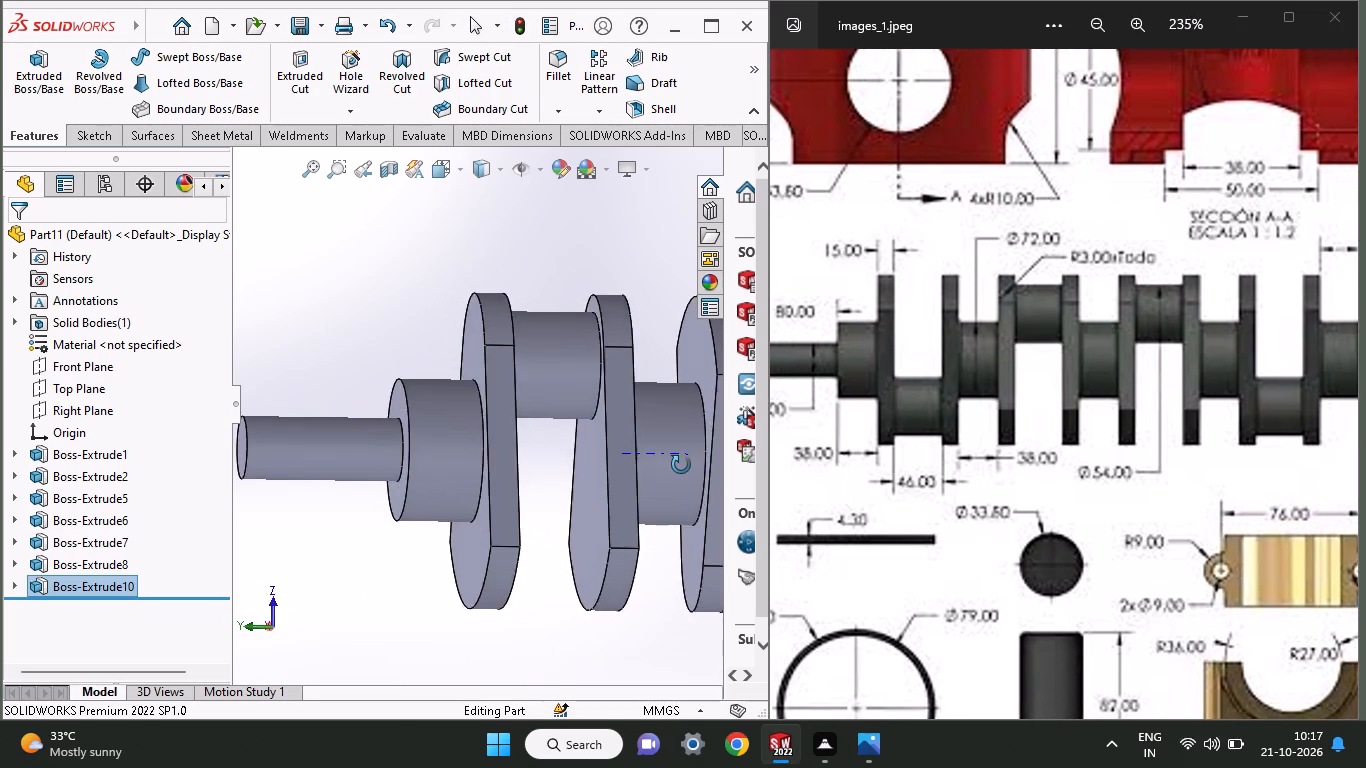
{"action": "middle_click_drag", "start_coordinate": [681, 465], "coordinate": [611, 489]}
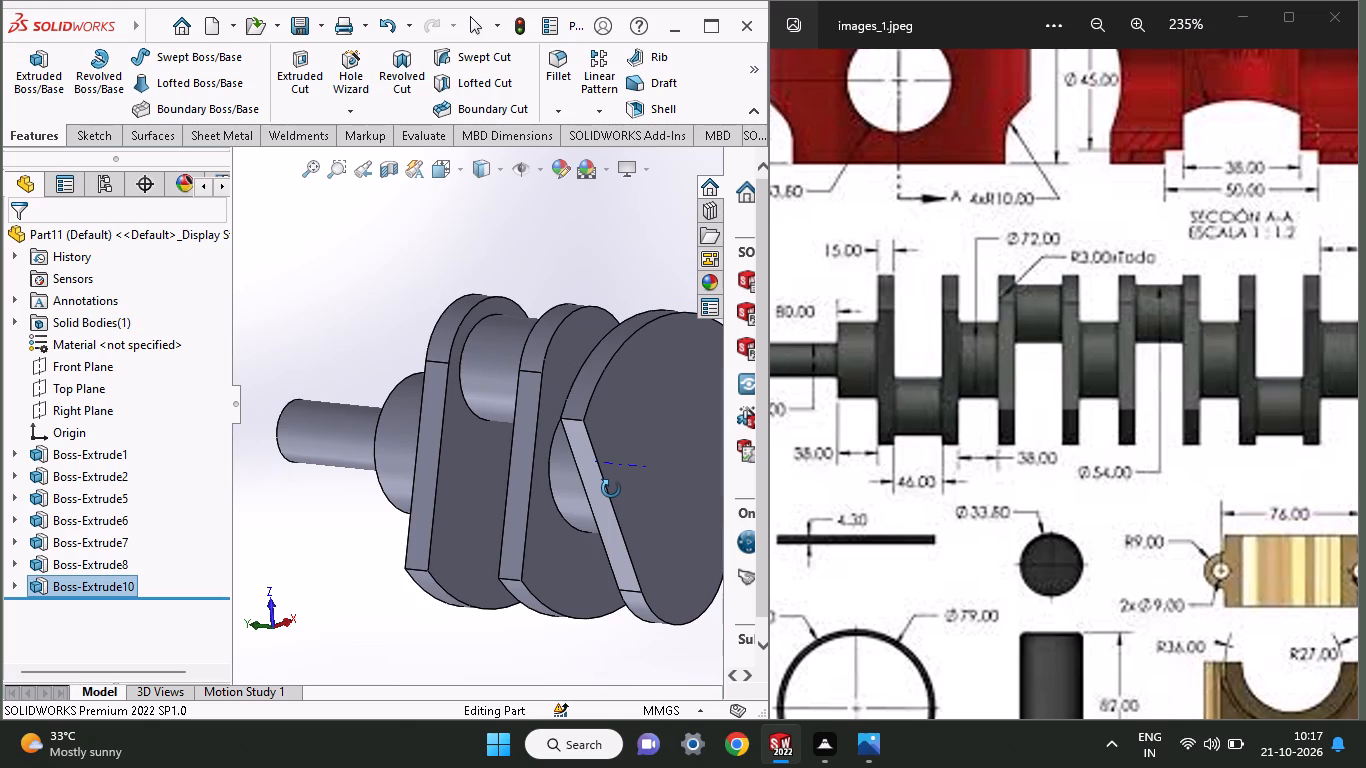
{"action": "middle_click_drag", "start_coordinate": [611, 489], "coordinate": [561, 509]}
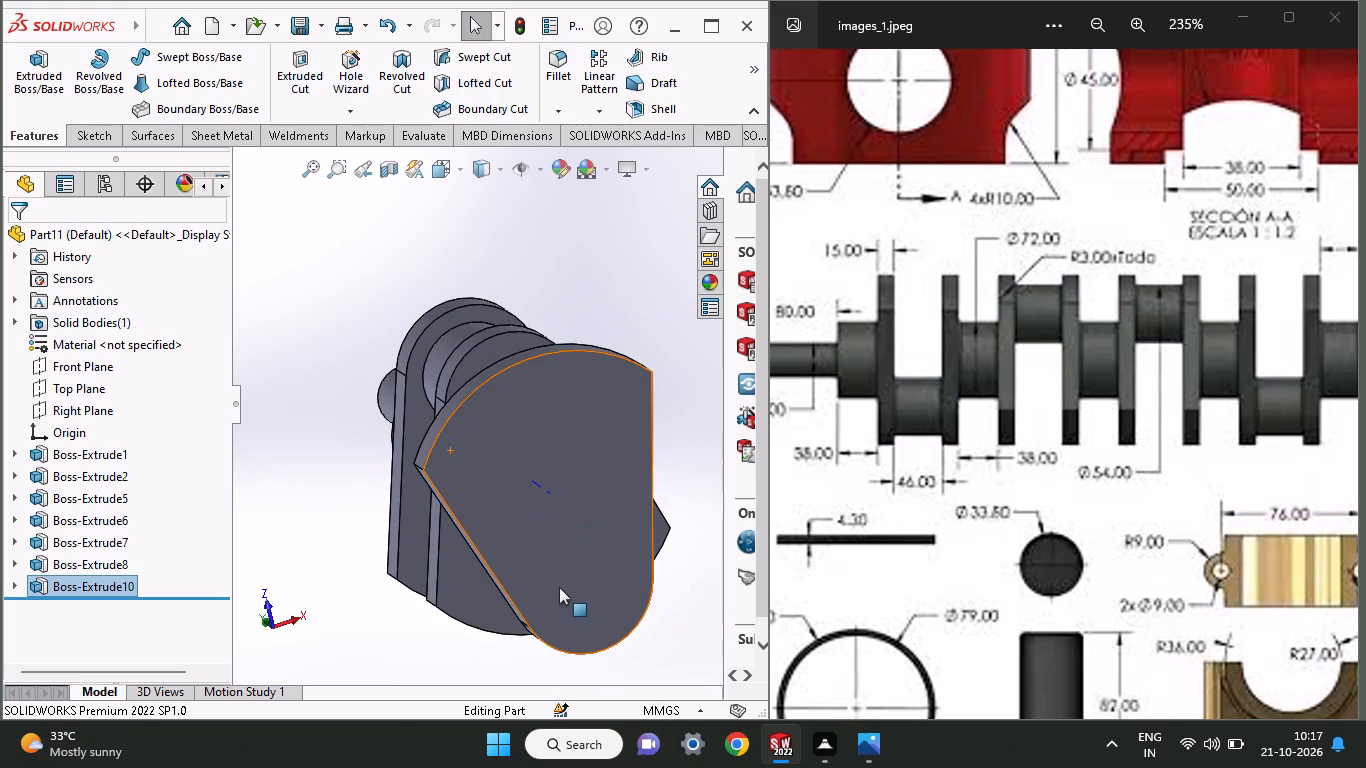
Sketch a 54 mm diameter circle on the third web's outer face, concentric with the web's lower rounded end.
{"action": "left_click", "coordinate": [560, 596]}
{"action": "left_click", "coordinate": [653, 543]}
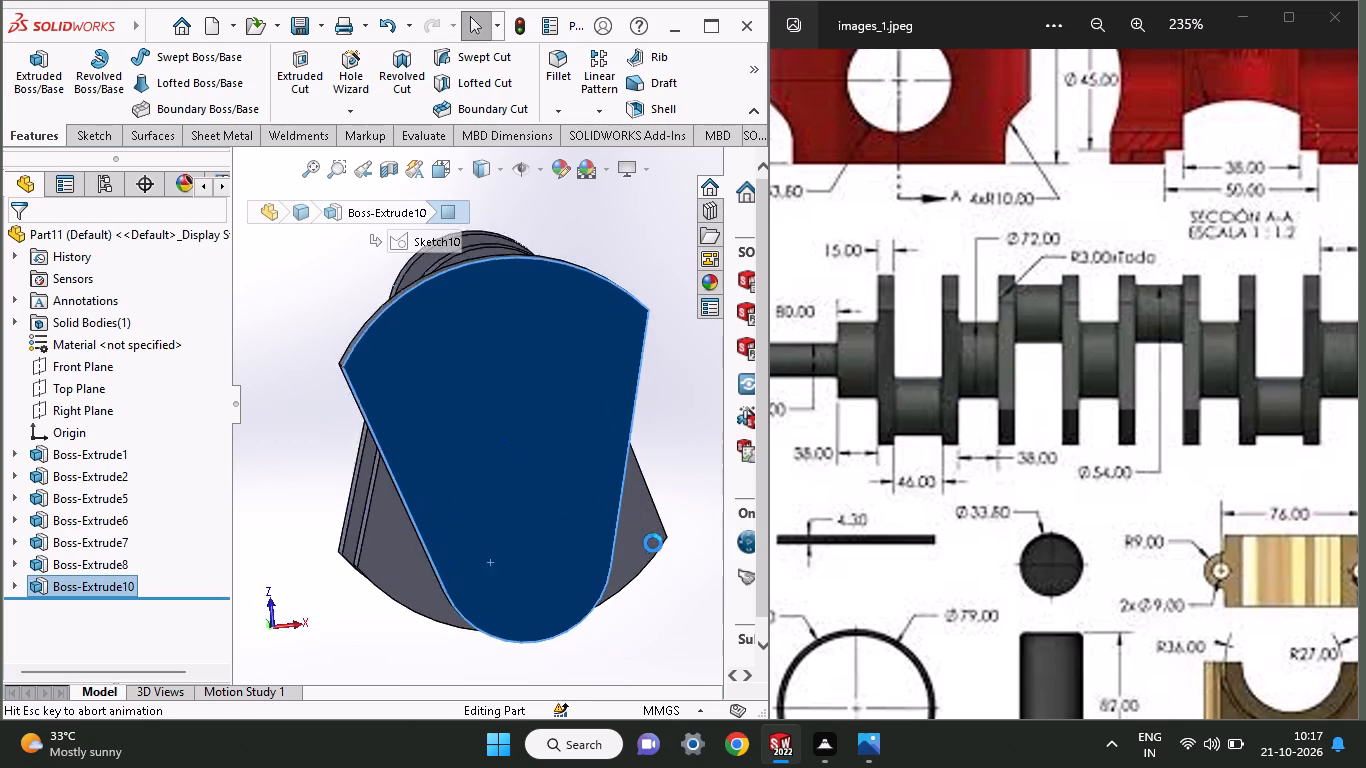
{"action": "left_click", "coordinate": [134, 103]}
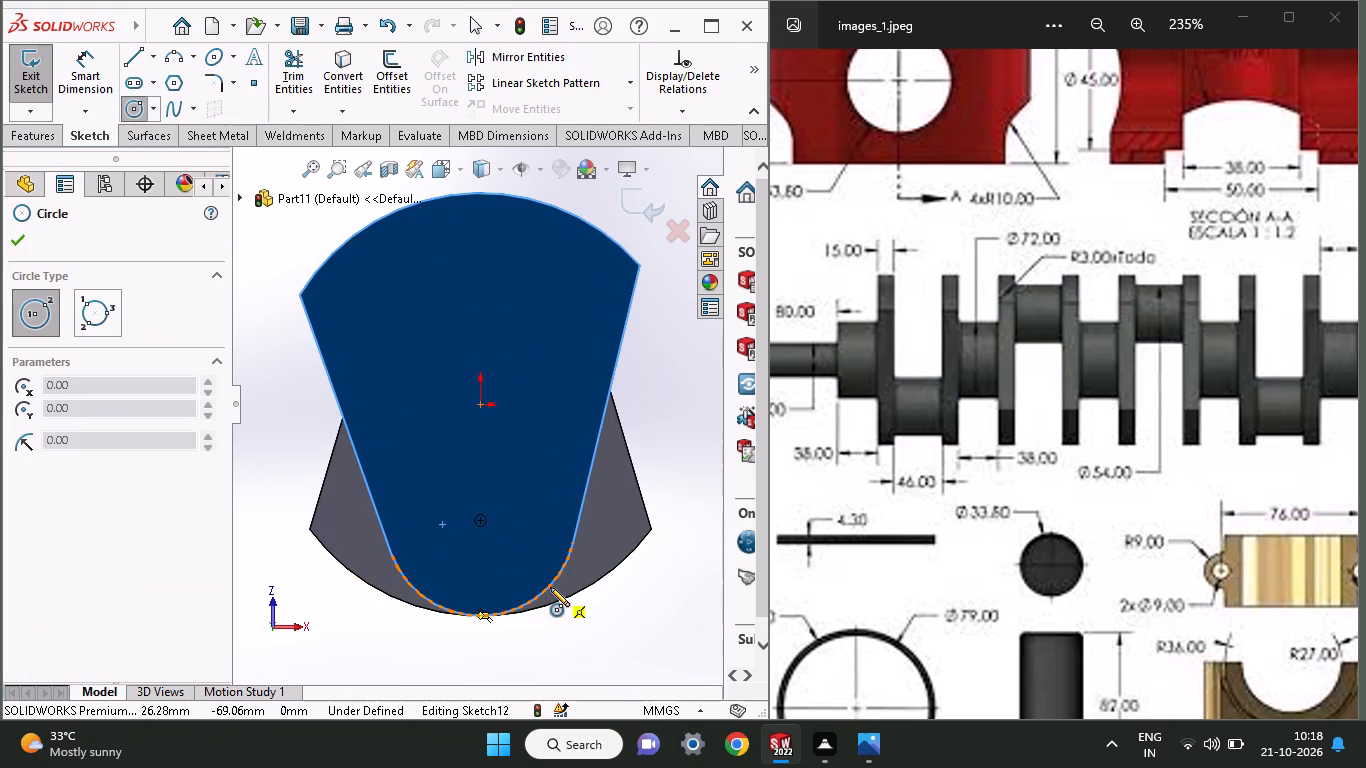
{"action": "left_click", "coordinate": [482, 524]}
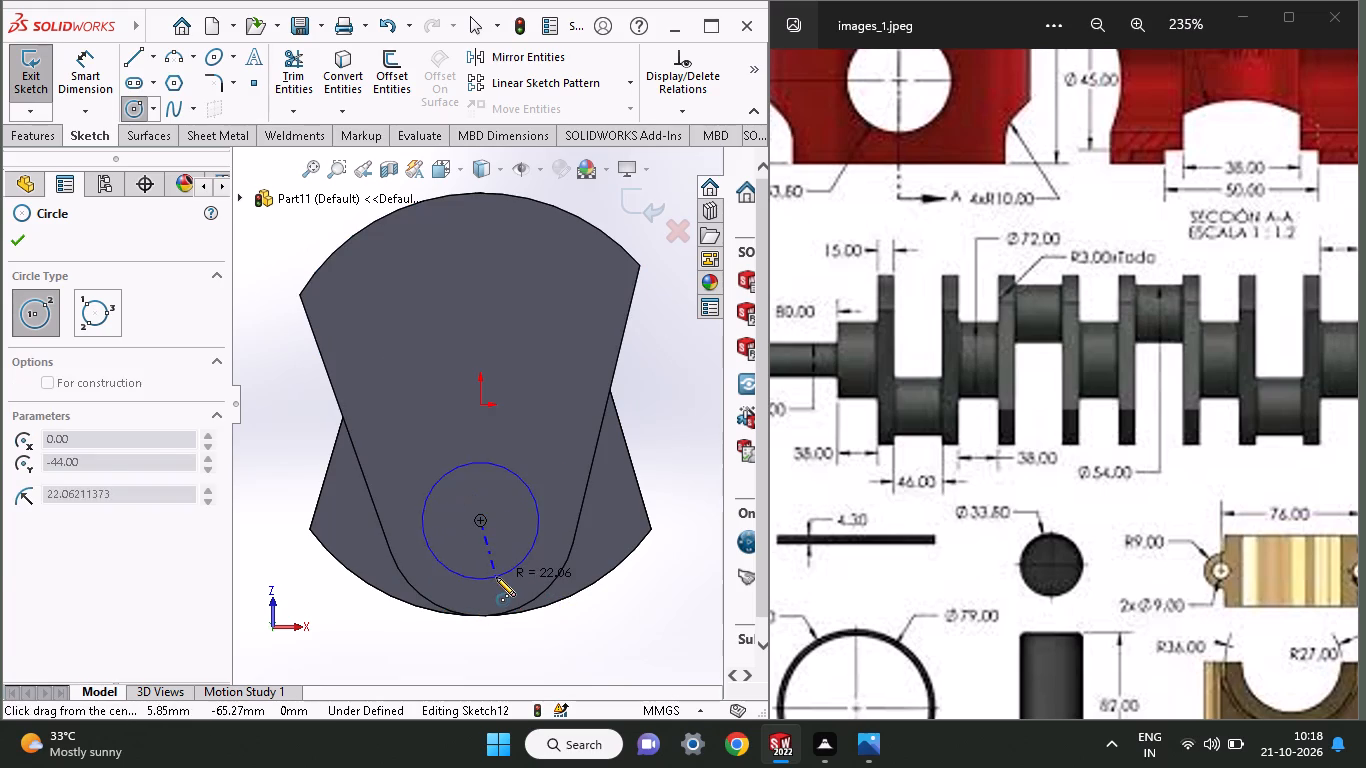
{"action": "left_click", "coordinate": [496, 577]}
{"action": "left_click", "coordinate": [79, 75]}
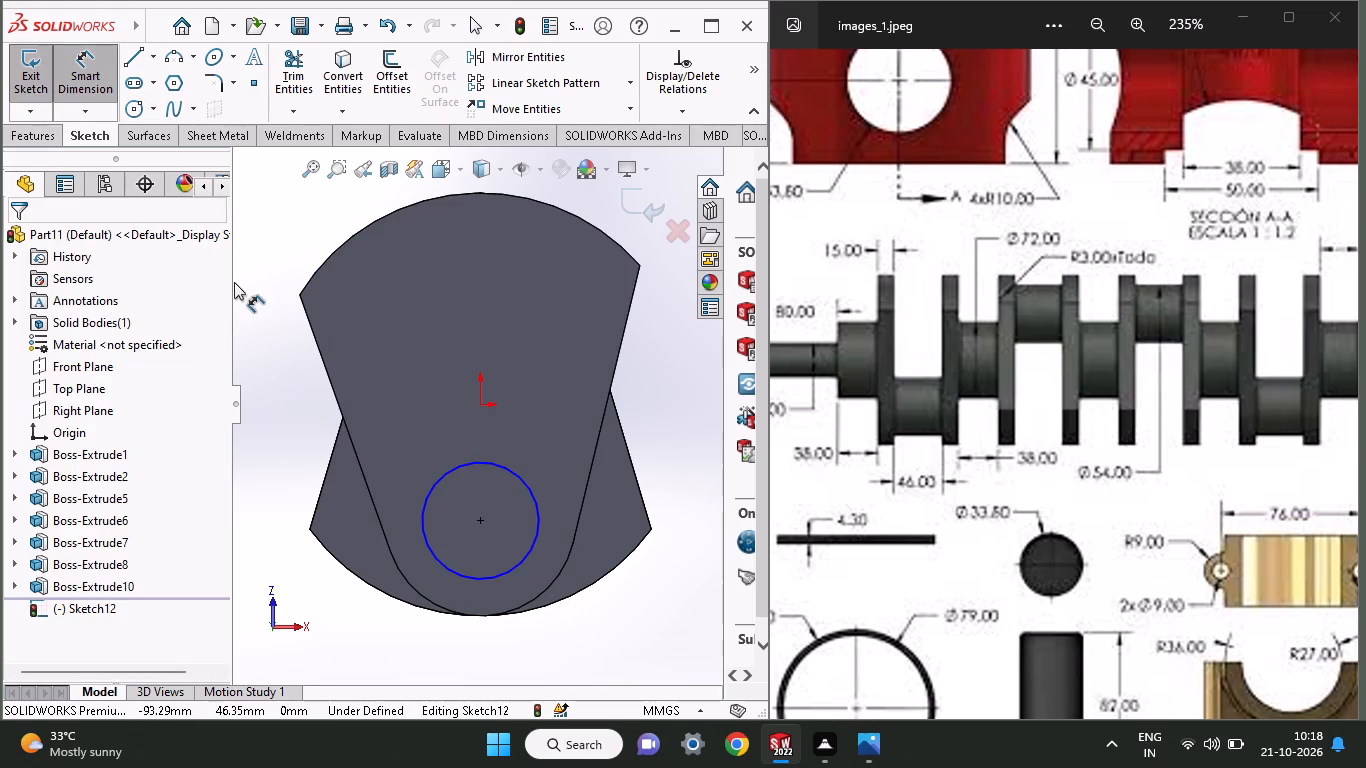
{"action": "left_click", "coordinate": [432, 481]}
{"action": "left_click", "coordinate": [425, 432]}
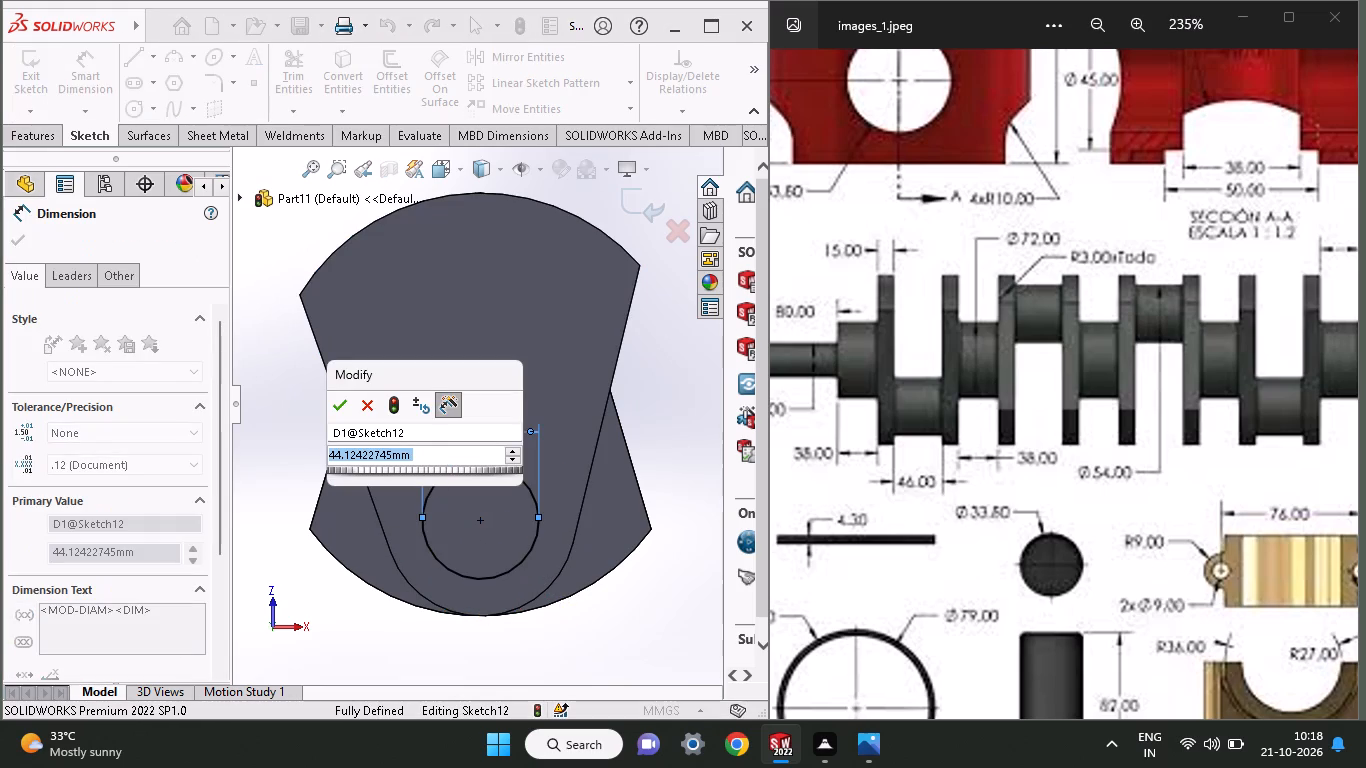
{"action": "type", "text": "54"}
{"action": "key", "text": "Return"}
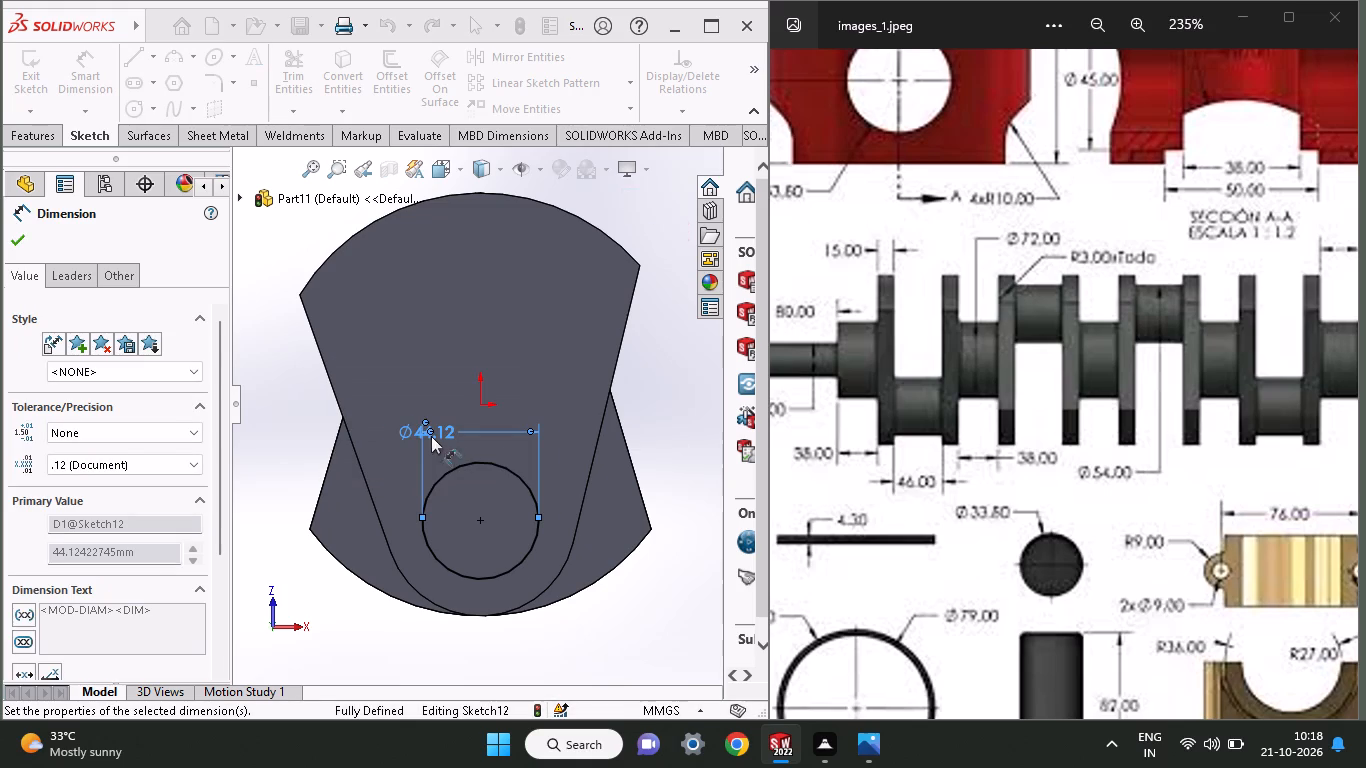
Extrude the circle 46 mm as a blind boss merged with the crankshaft to form the second crankpin.
{"action": "left_click", "coordinate": [17, 135]}
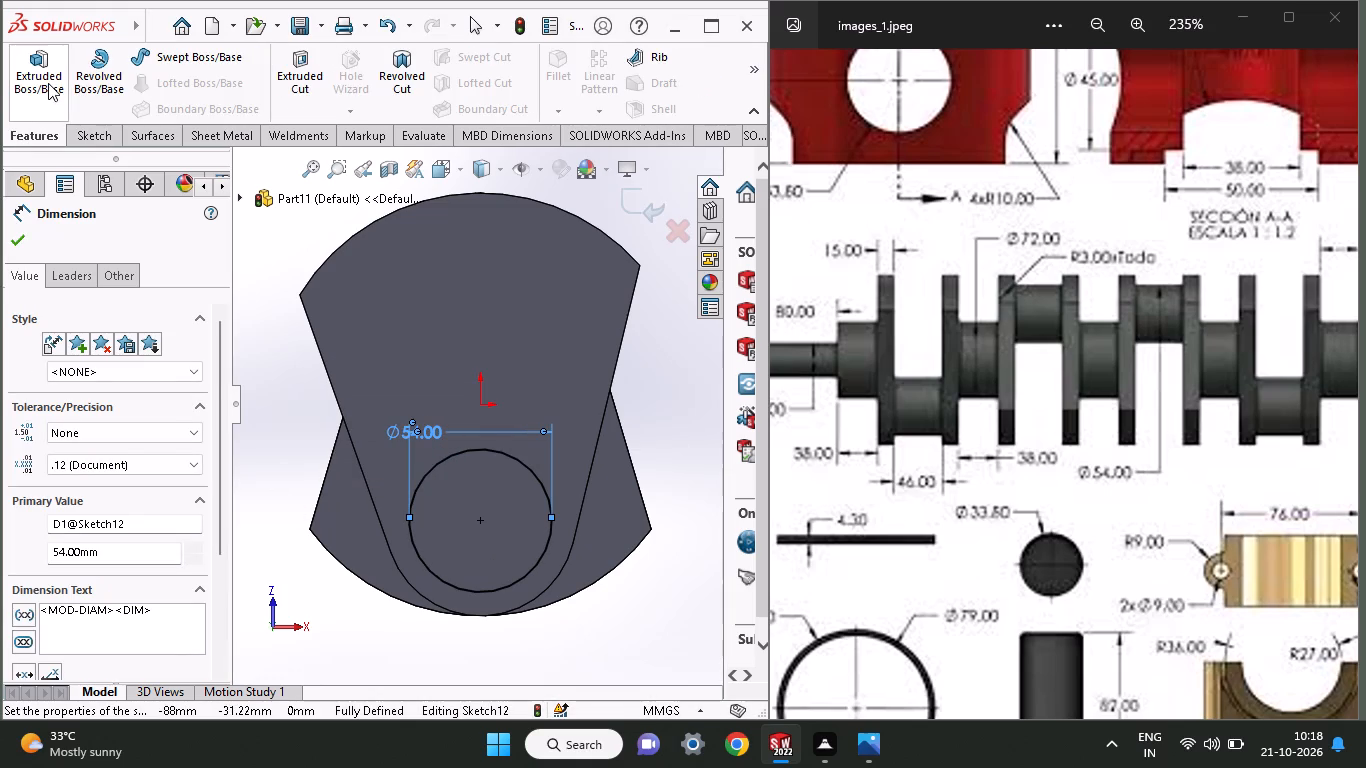
{"action": "left_click", "coordinate": [48, 83]}
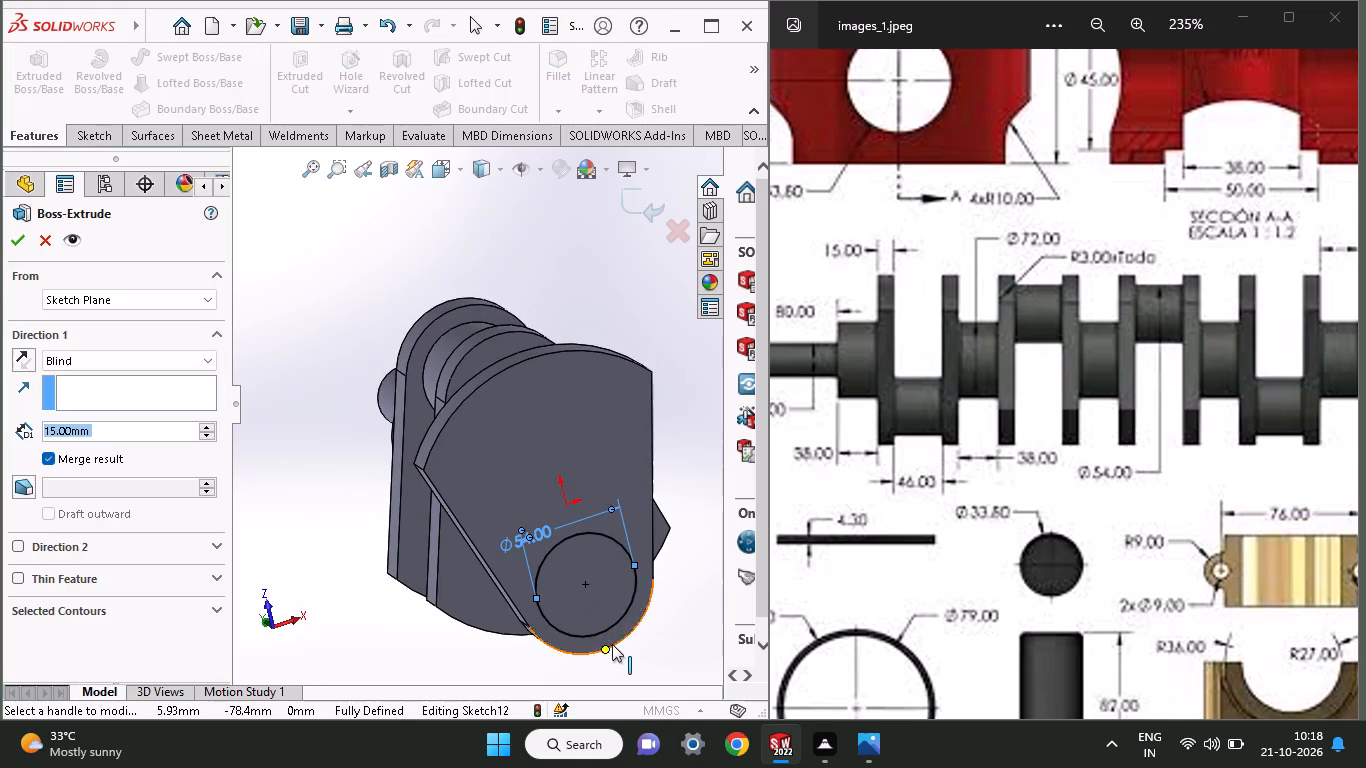
{"action": "middle_click_drag", "start_coordinate": [612, 644], "coordinate": [718, 624]}
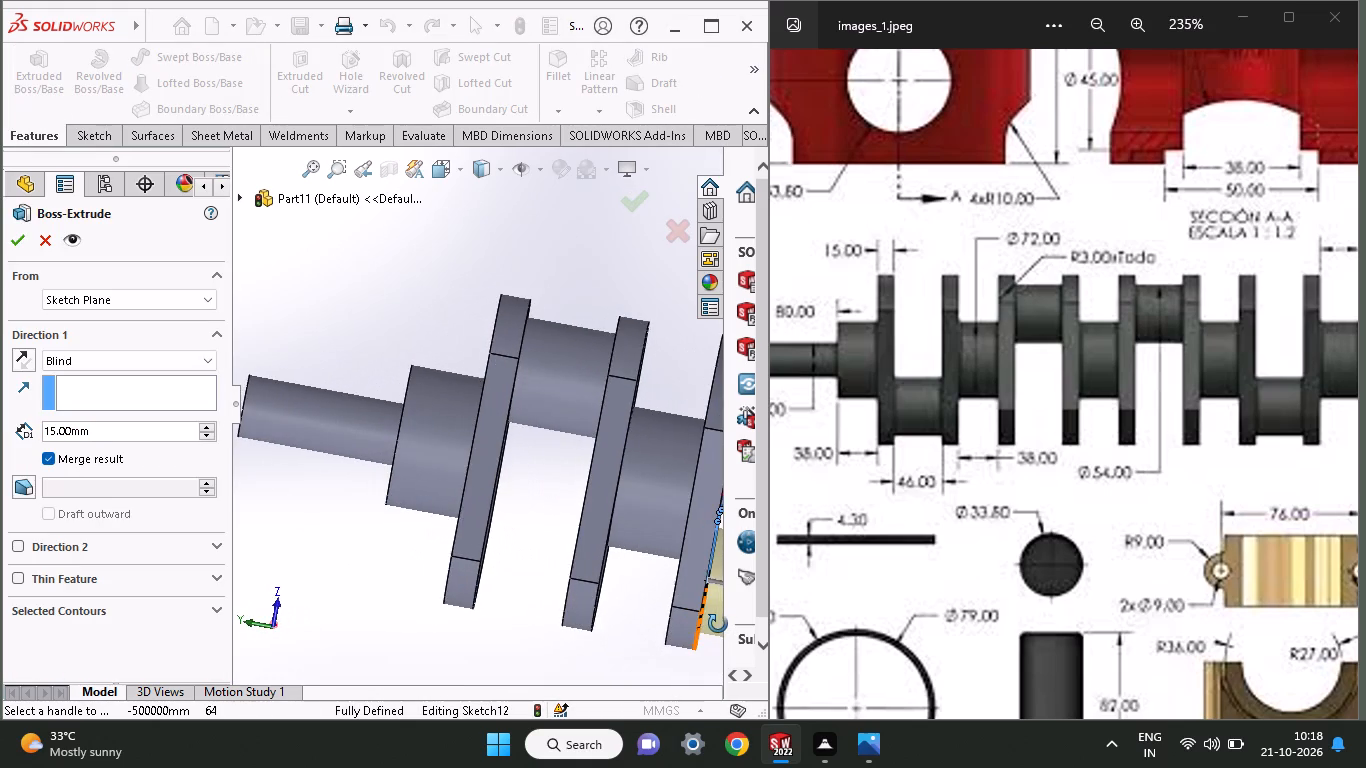
{"action": "middle_click_drag", "start_coordinate": [718, 624], "coordinate": [676, 628]}
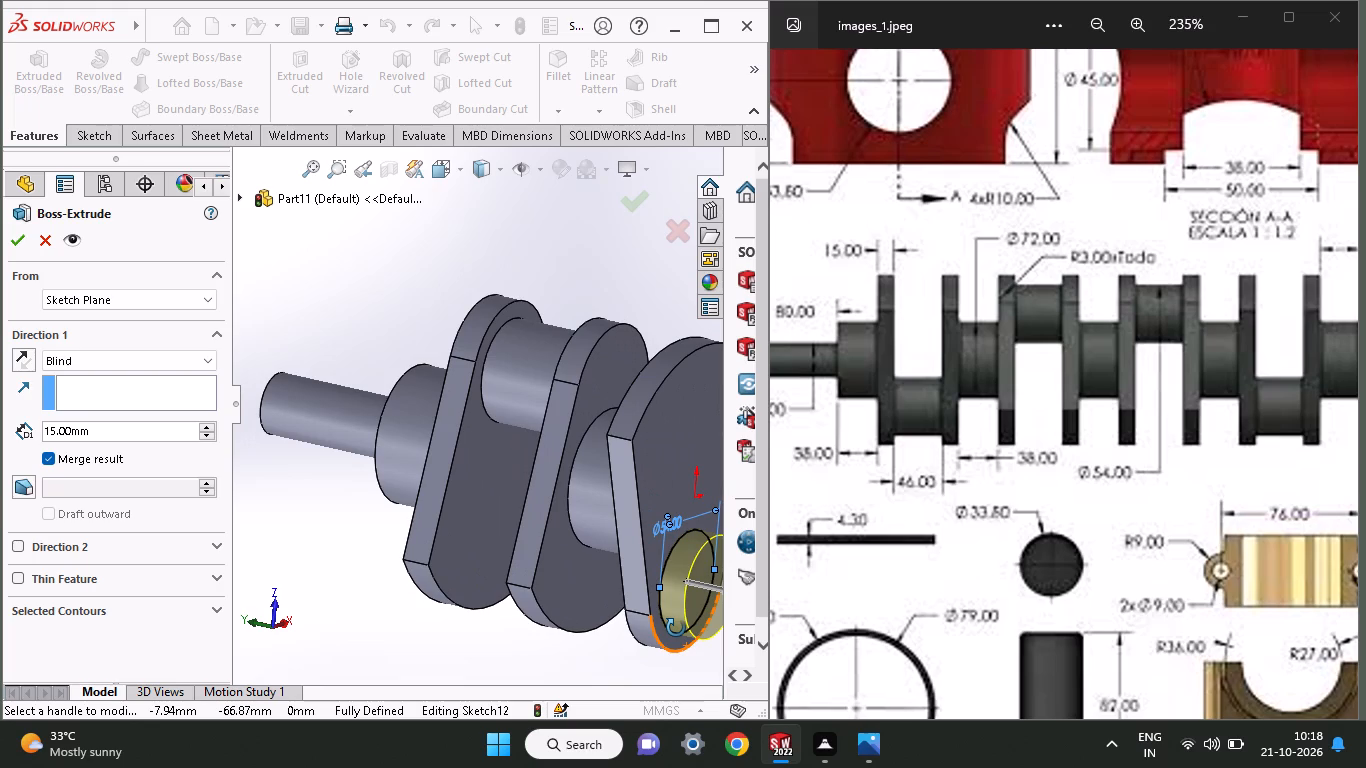
{"action": "middle_click_drag", "start_coordinate": [676, 628], "coordinate": [733, 594]}
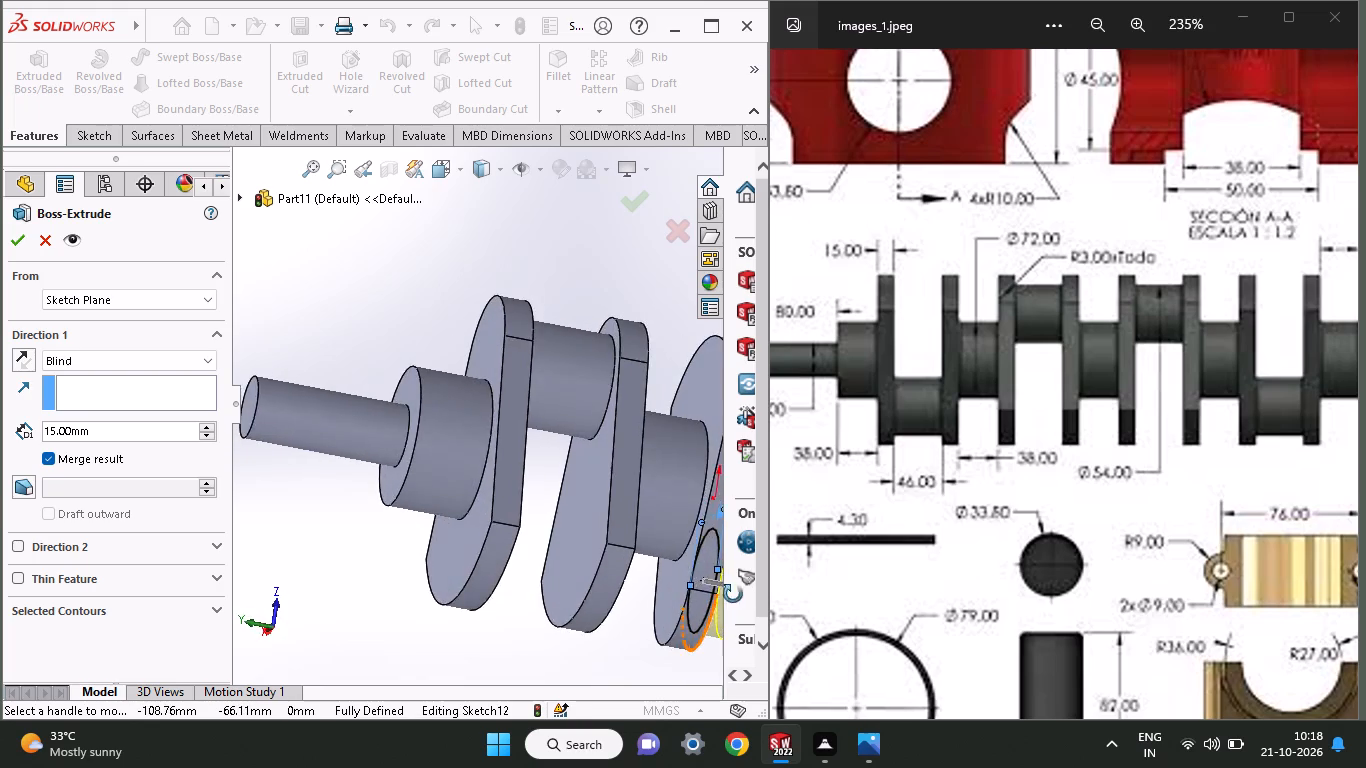
{"action": "middle_click_drag", "start_coordinate": [733, 594], "coordinate": [717, 596]}
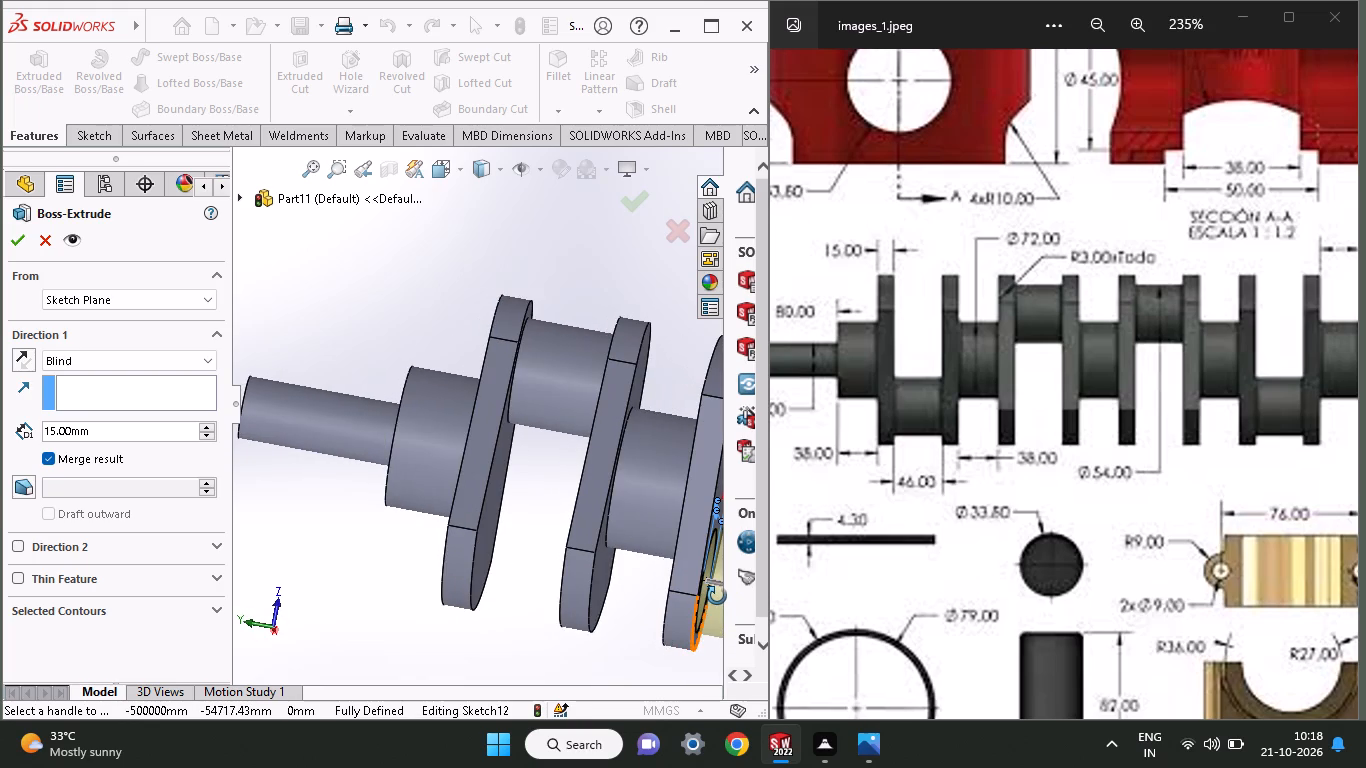
{"action": "middle_click_drag", "start_coordinate": [717, 596], "coordinate": [645, 607]}
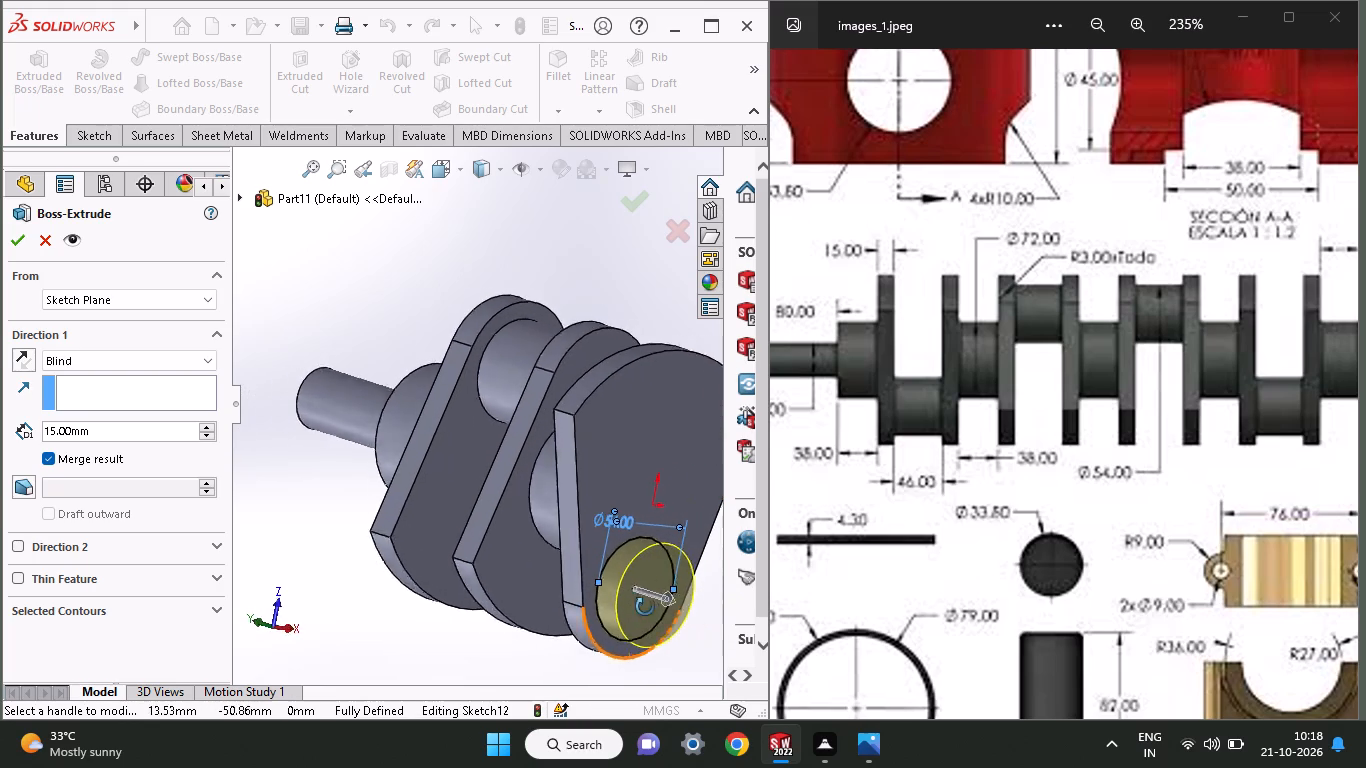
{"action": "middle_click_drag", "start_coordinate": [645, 607], "coordinate": [634, 609]}
{"action": "left_click_drag", "start_coordinate": [98, 430], "coordinate": [39, 430]}
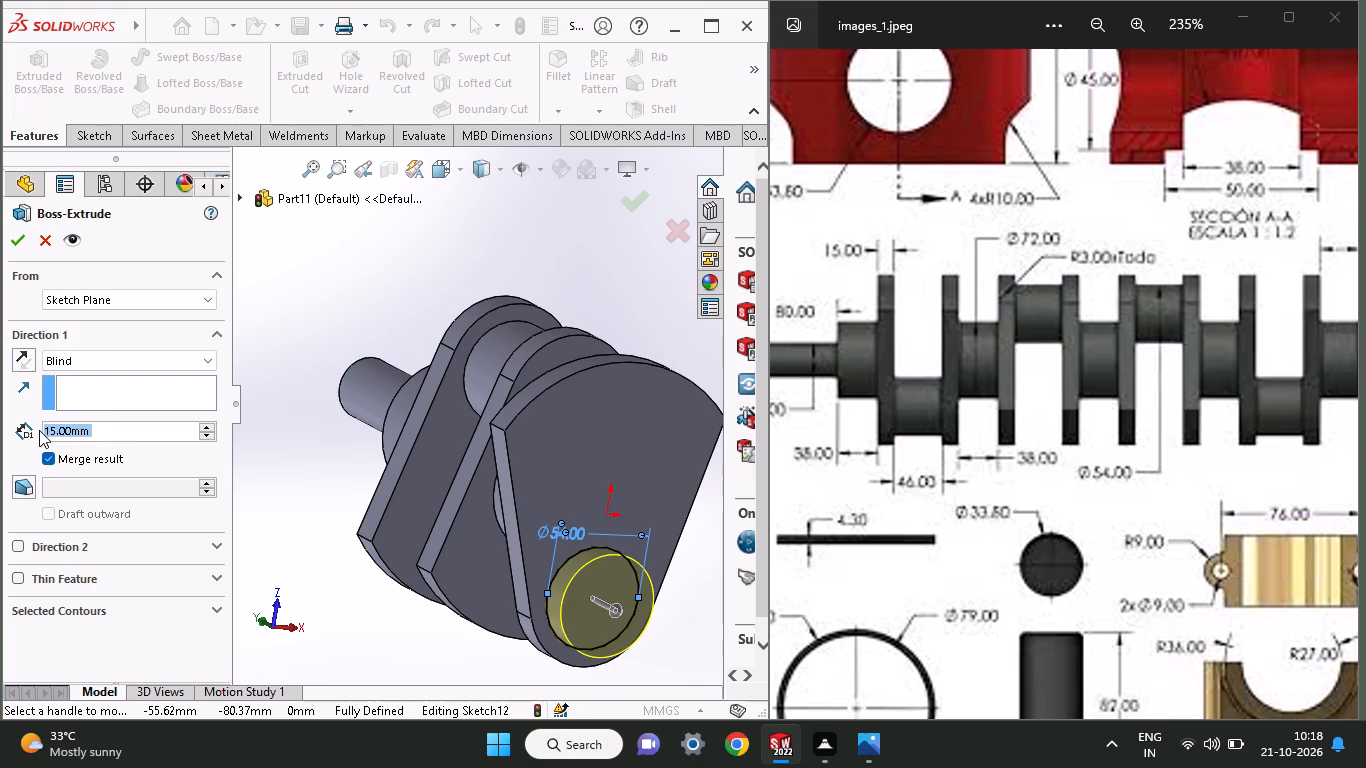
{"action": "type", "text": "46"}
{"action": "key", "text": "Return"}
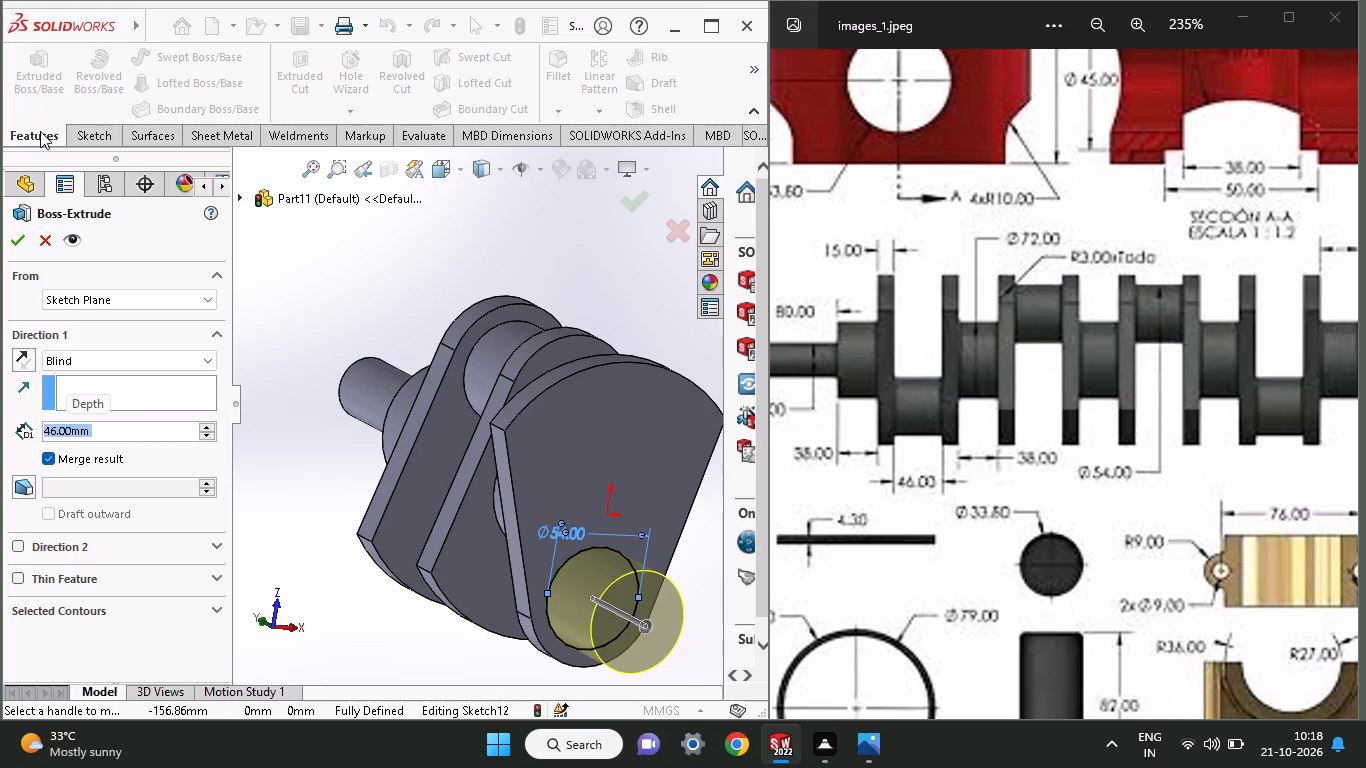
{"action": "left_click", "coordinate": [11, 246]}
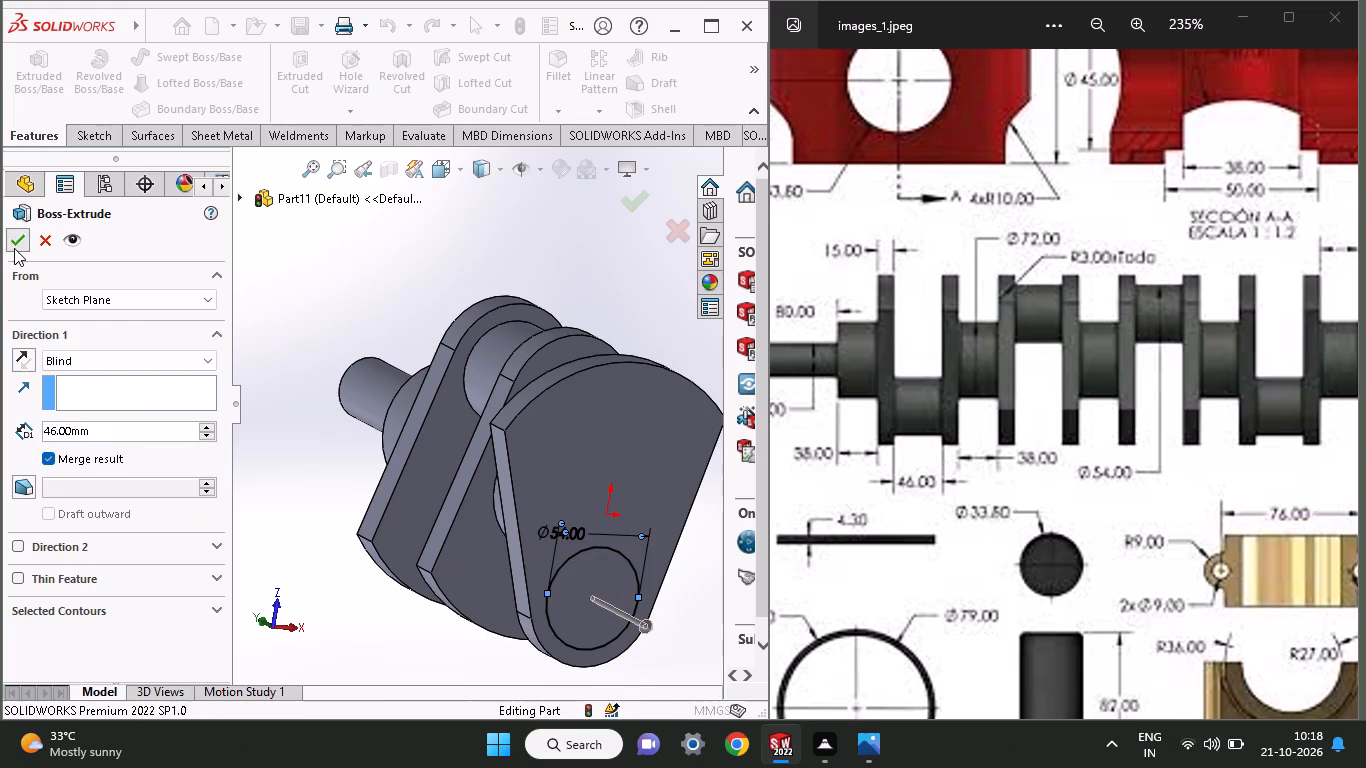
Start a sketch on the new crankpin's end face and convert the face's circular edge into it.
{"action": "middle_click_drag", "start_coordinate": [672, 518], "coordinate": [480, 508]}
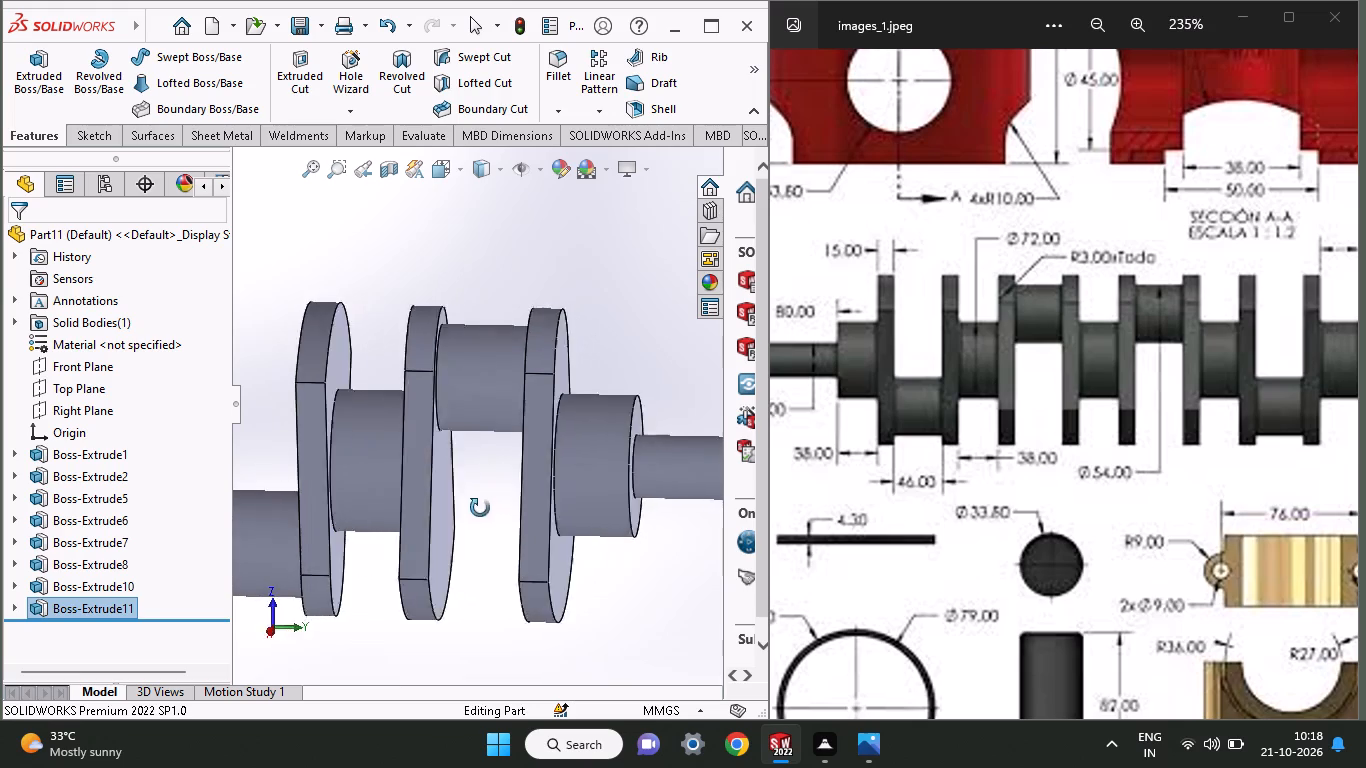
{"action": "middle_click_drag", "start_coordinate": [480, 508], "coordinate": [644, 551]}
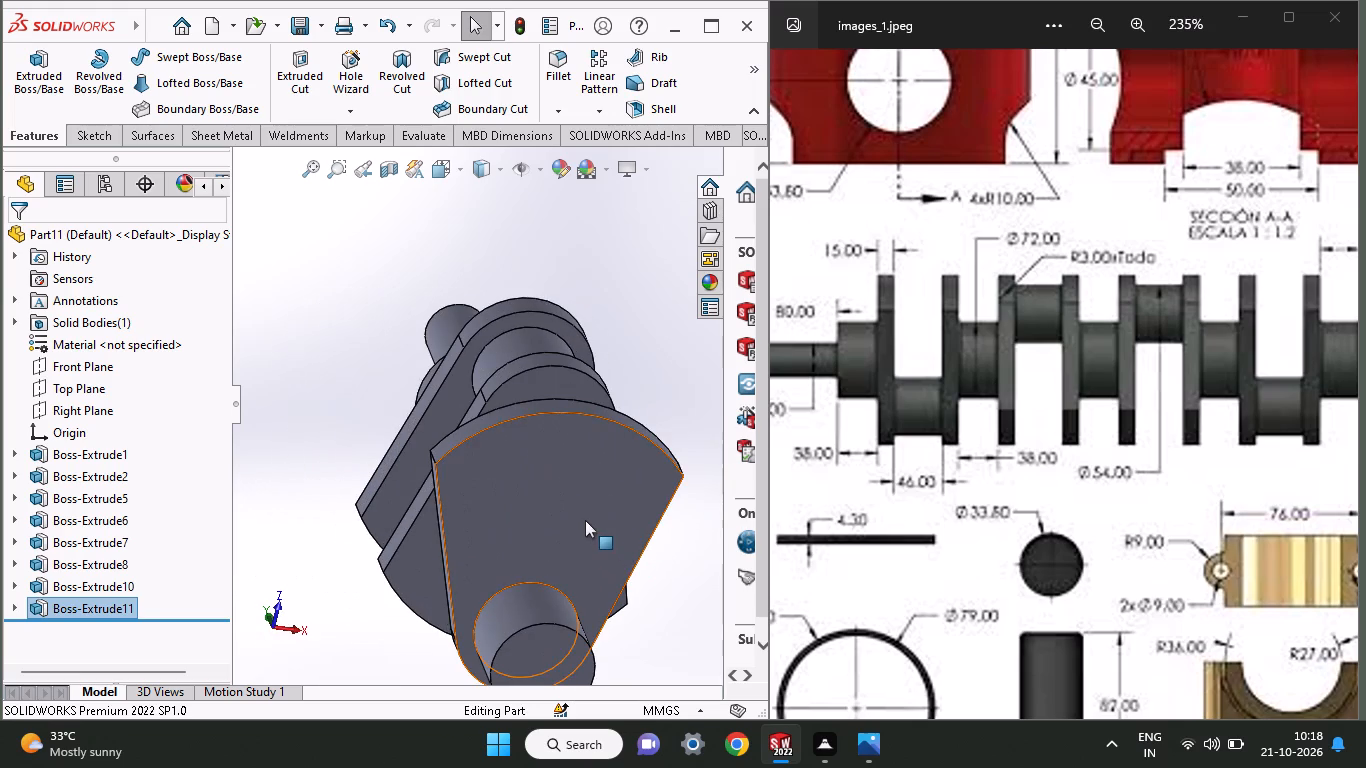
{"action": "left_click", "coordinate": [516, 661]}
{"action": "left_click", "coordinate": [599, 608]}
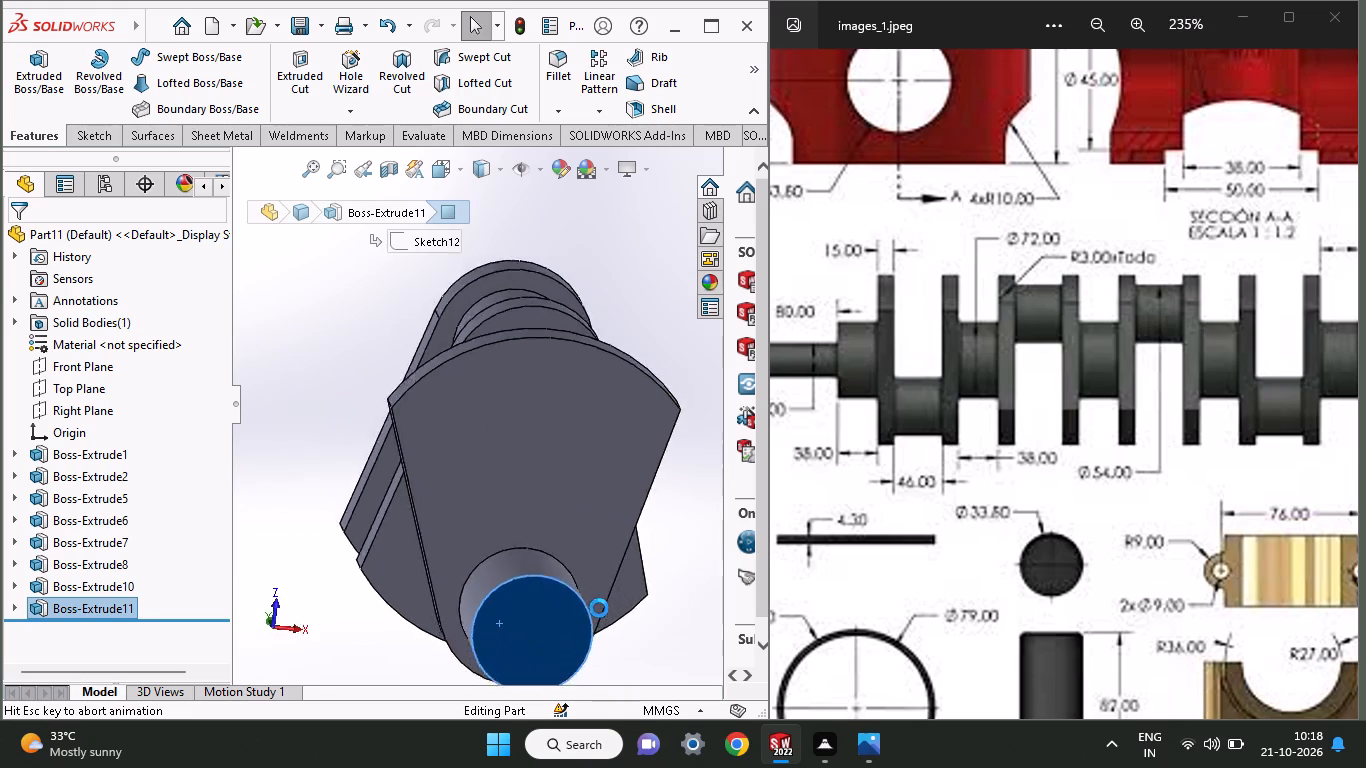
{"action": "left_click", "coordinate": [332, 88]}
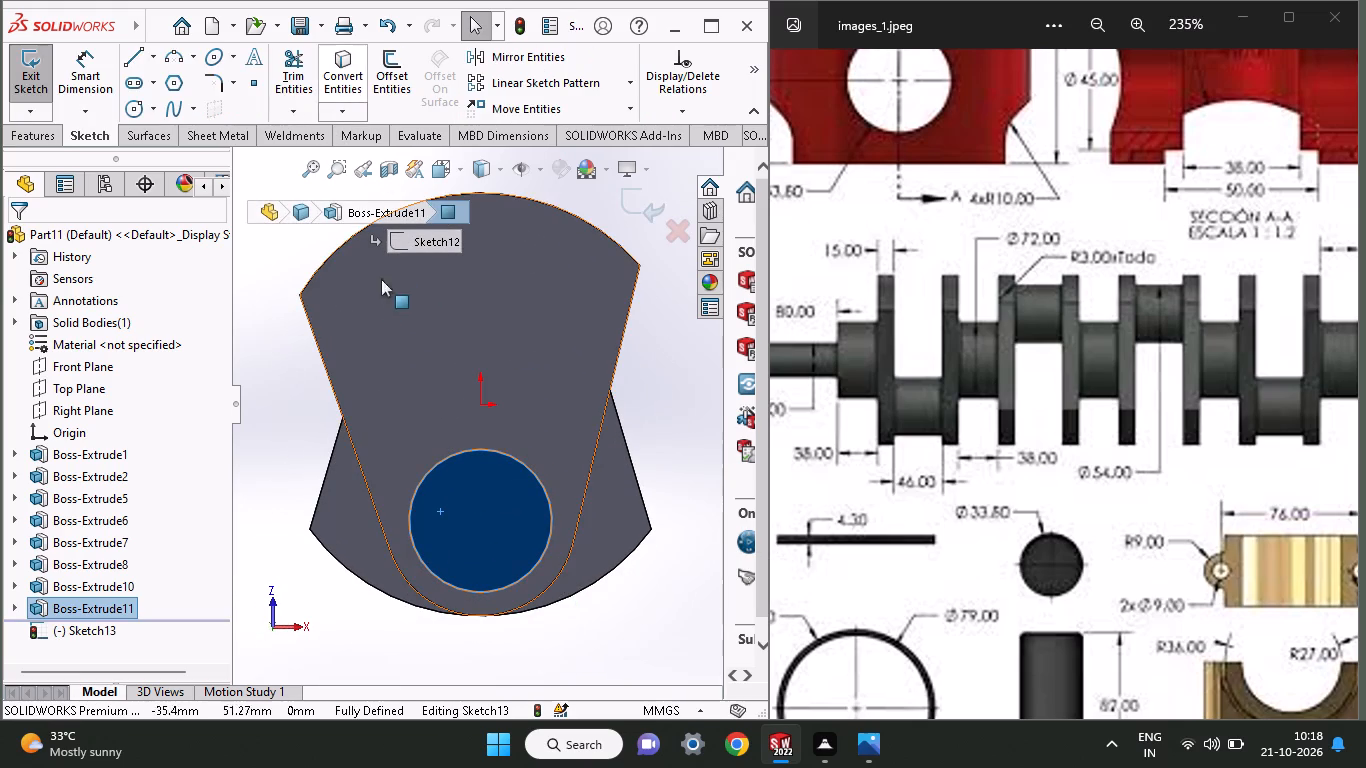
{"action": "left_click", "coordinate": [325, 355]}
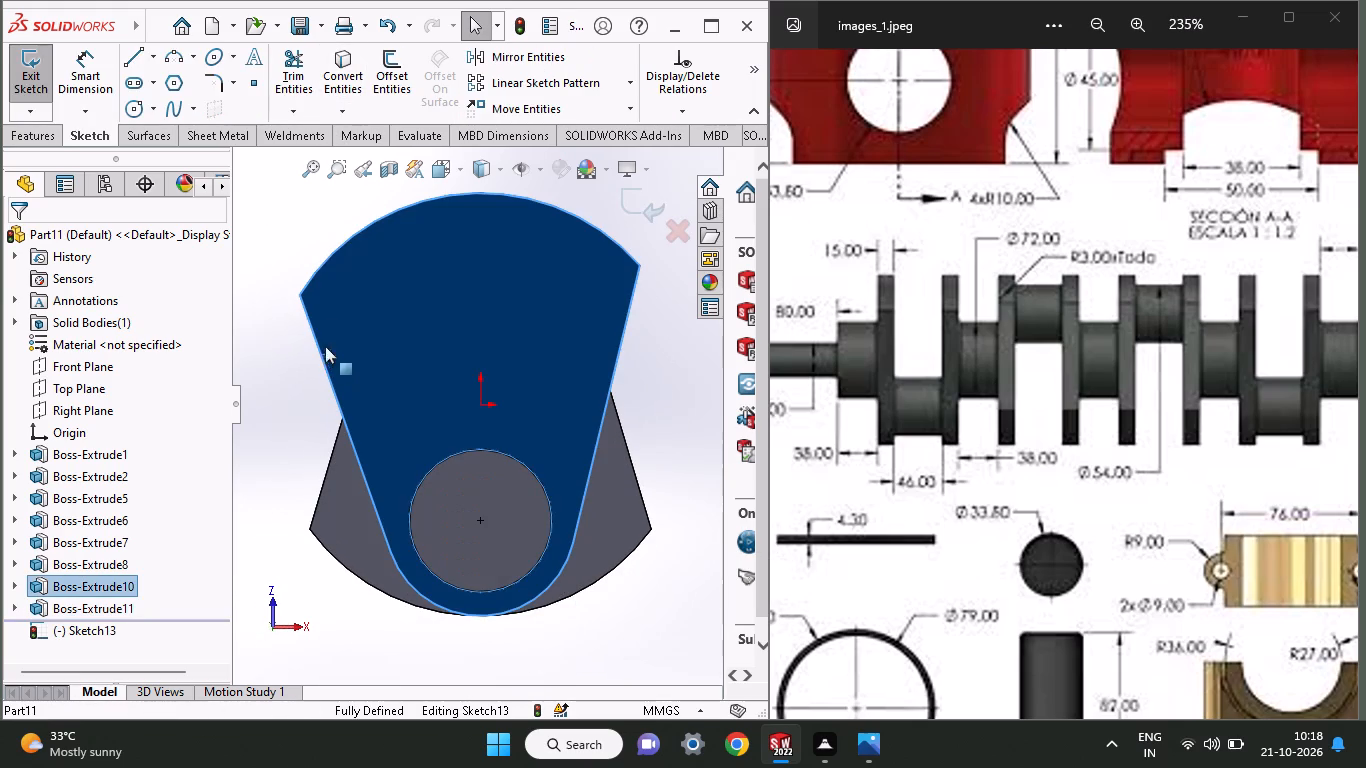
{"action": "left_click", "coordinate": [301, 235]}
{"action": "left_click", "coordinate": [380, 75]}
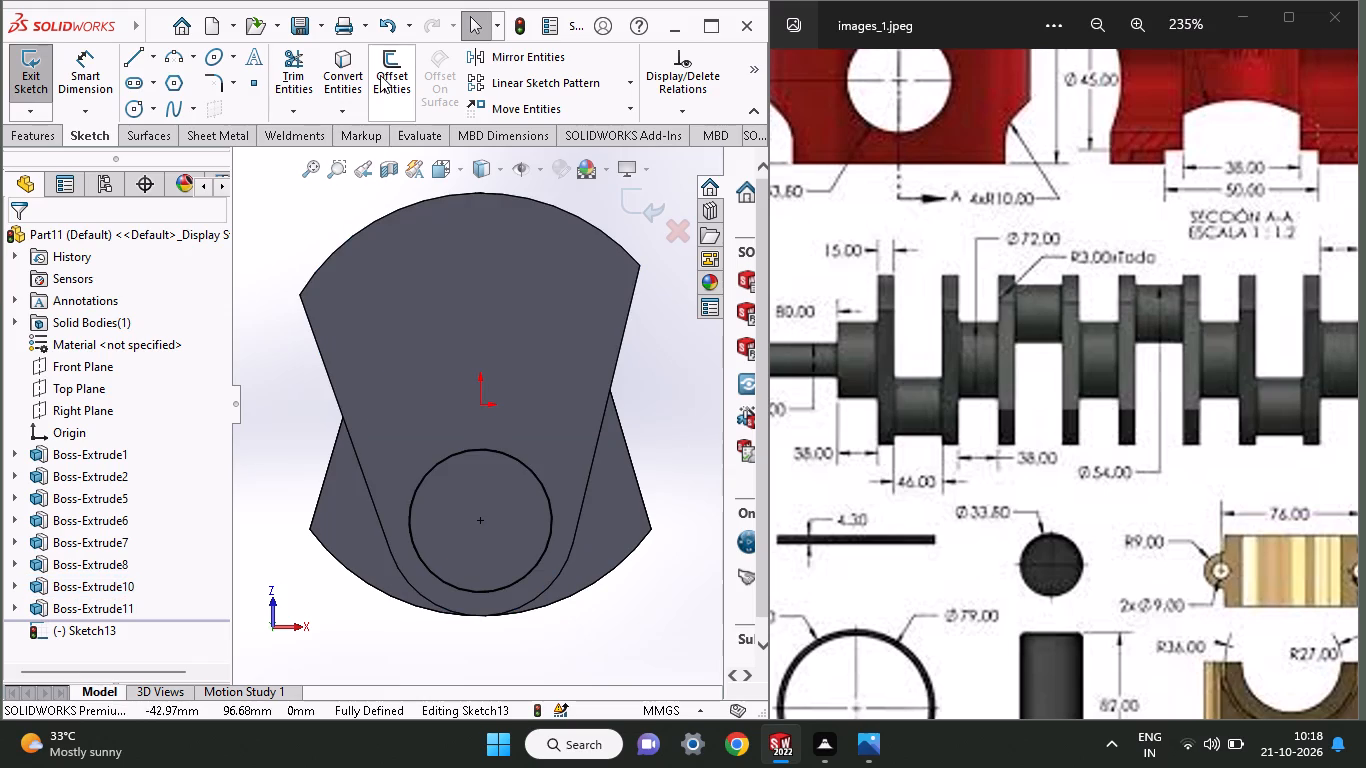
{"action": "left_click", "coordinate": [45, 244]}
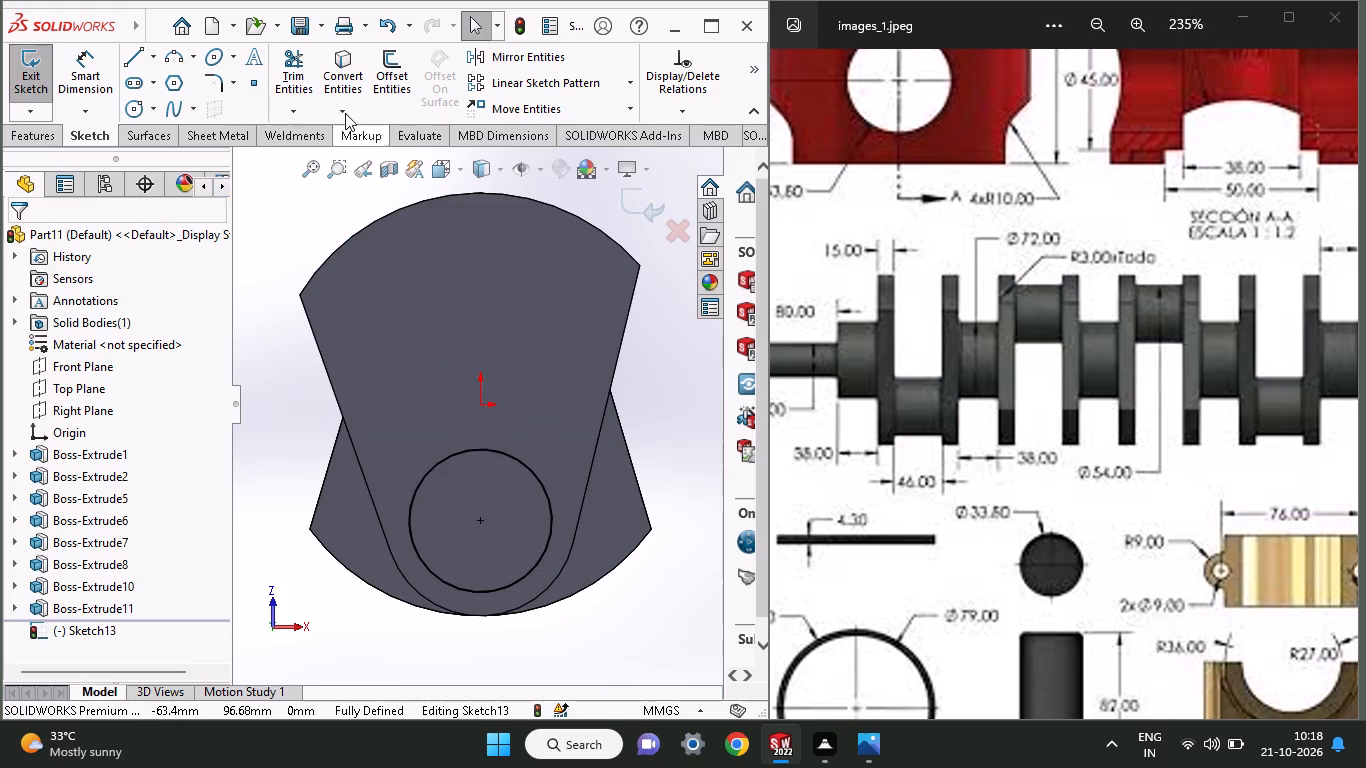
Convert the third web's four outline edges into the sketch: the large arc, both slanted sides and the lower arc.
{"action": "left_click", "coordinate": [359, 75]}
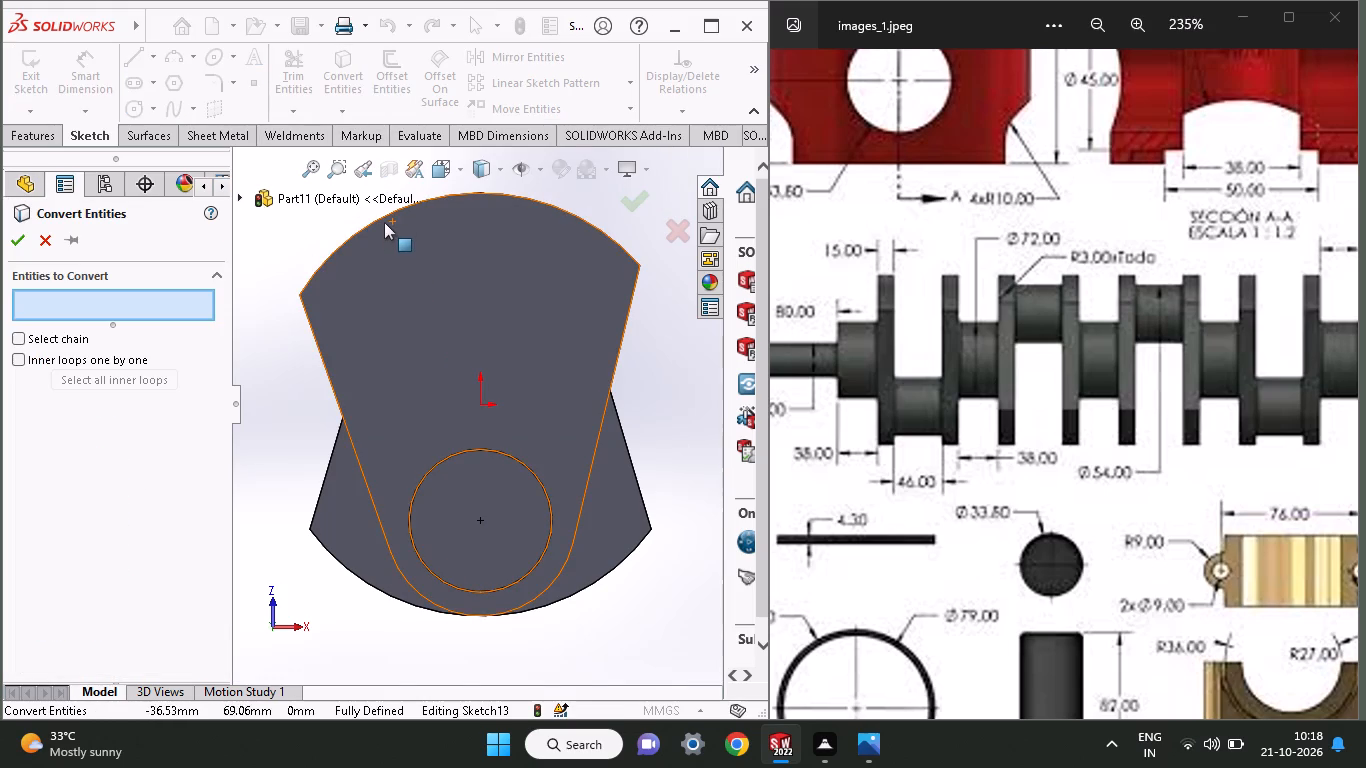
{"action": "left_click", "coordinate": [384, 219]}
{"action": "left_click", "coordinate": [320, 353]}
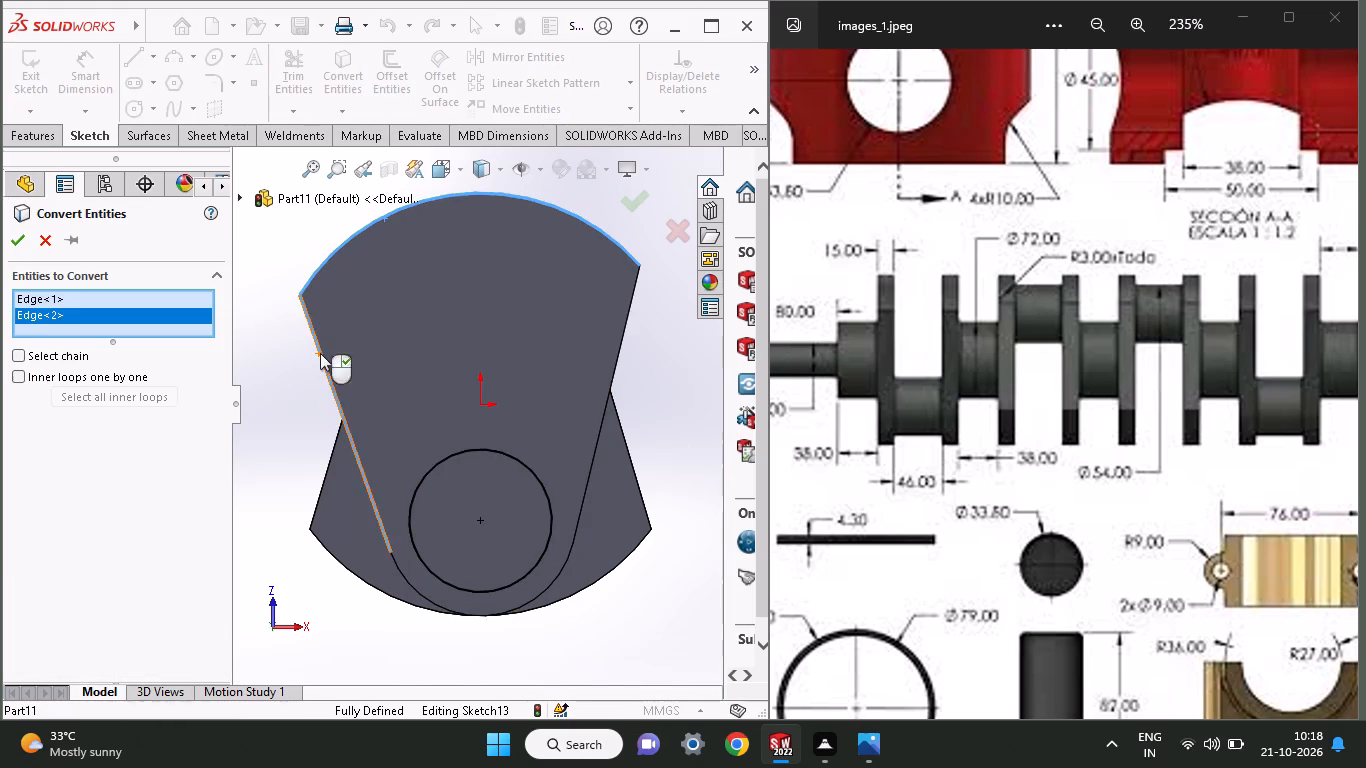
{"action": "left_click", "coordinate": [429, 596]}
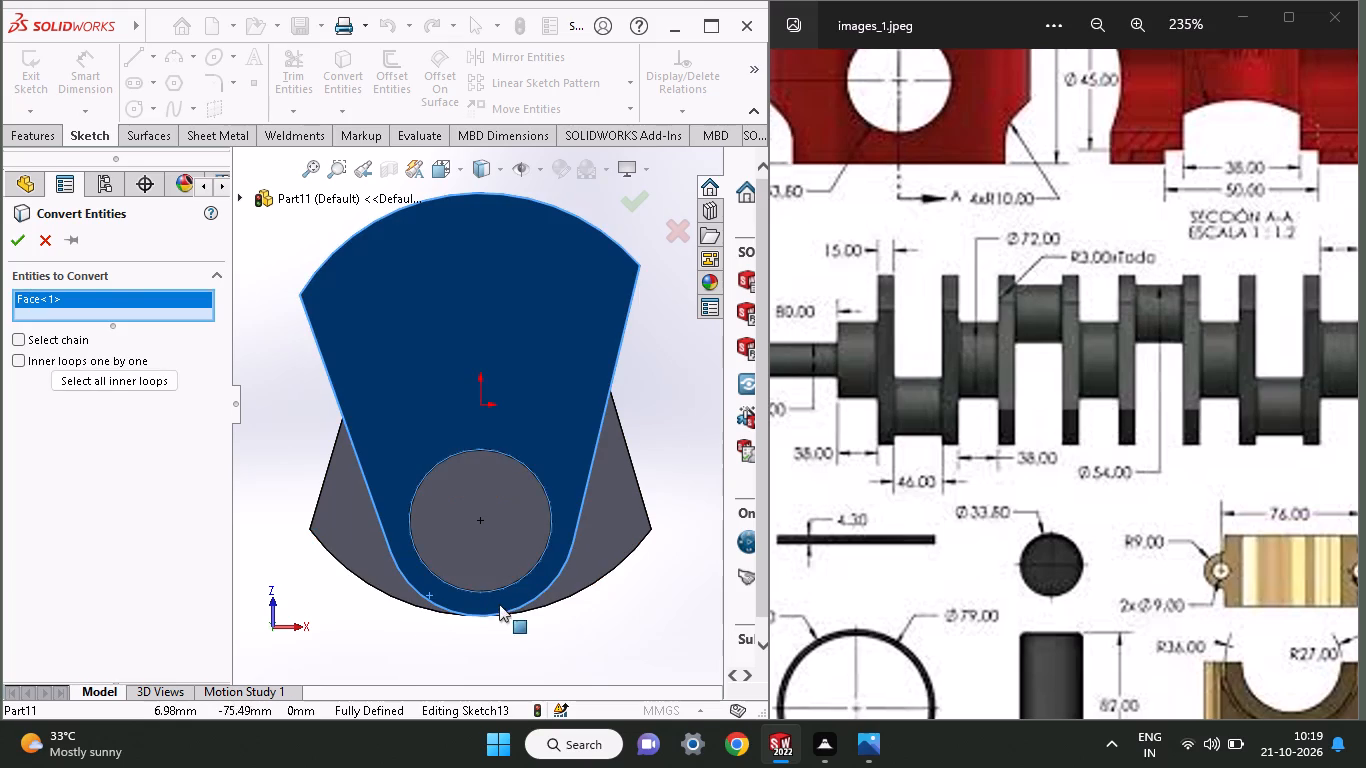
{"action": "right_click", "coordinate": [94, 299]}
{"action": "left_click", "coordinate": [113, 339]}
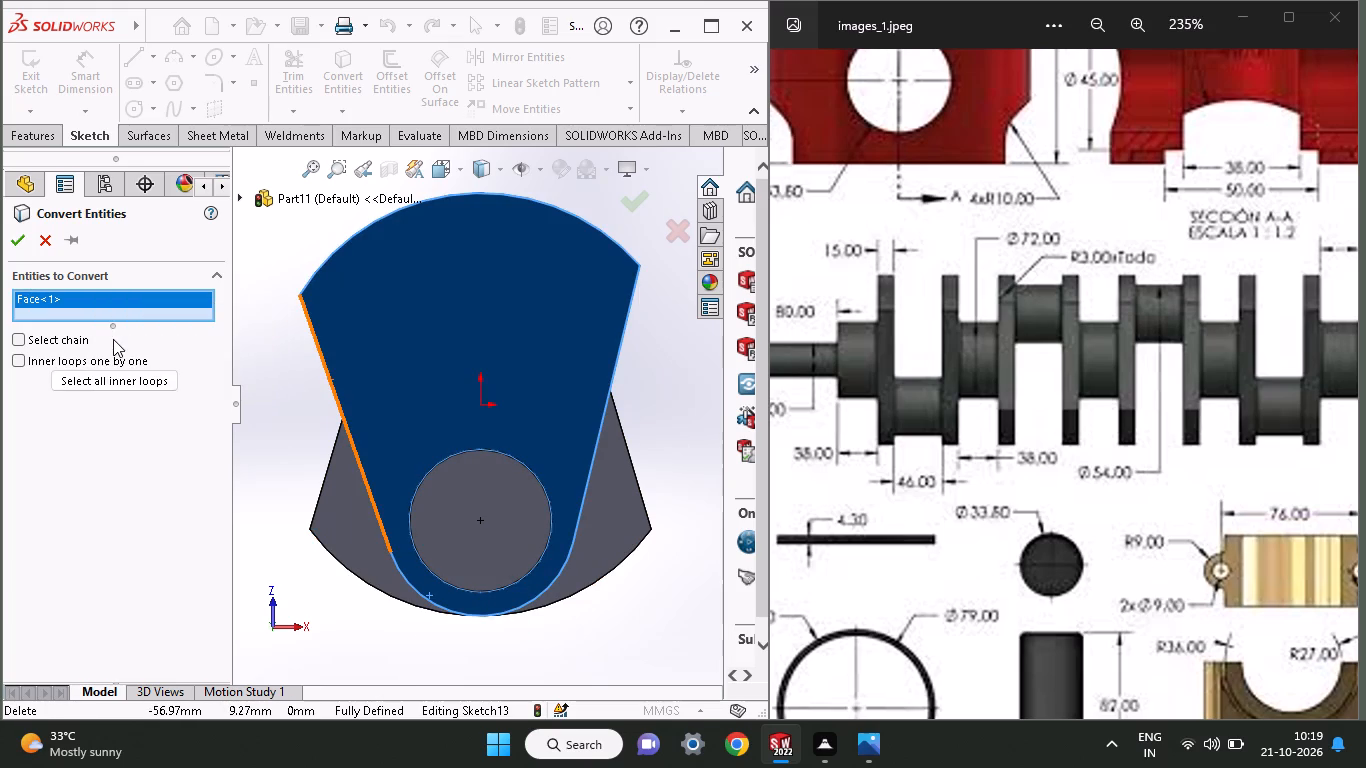
{"action": "left_click", "coordinate": [320, 348]}
{"action": "left_click", "coordinate": [325, 264]}
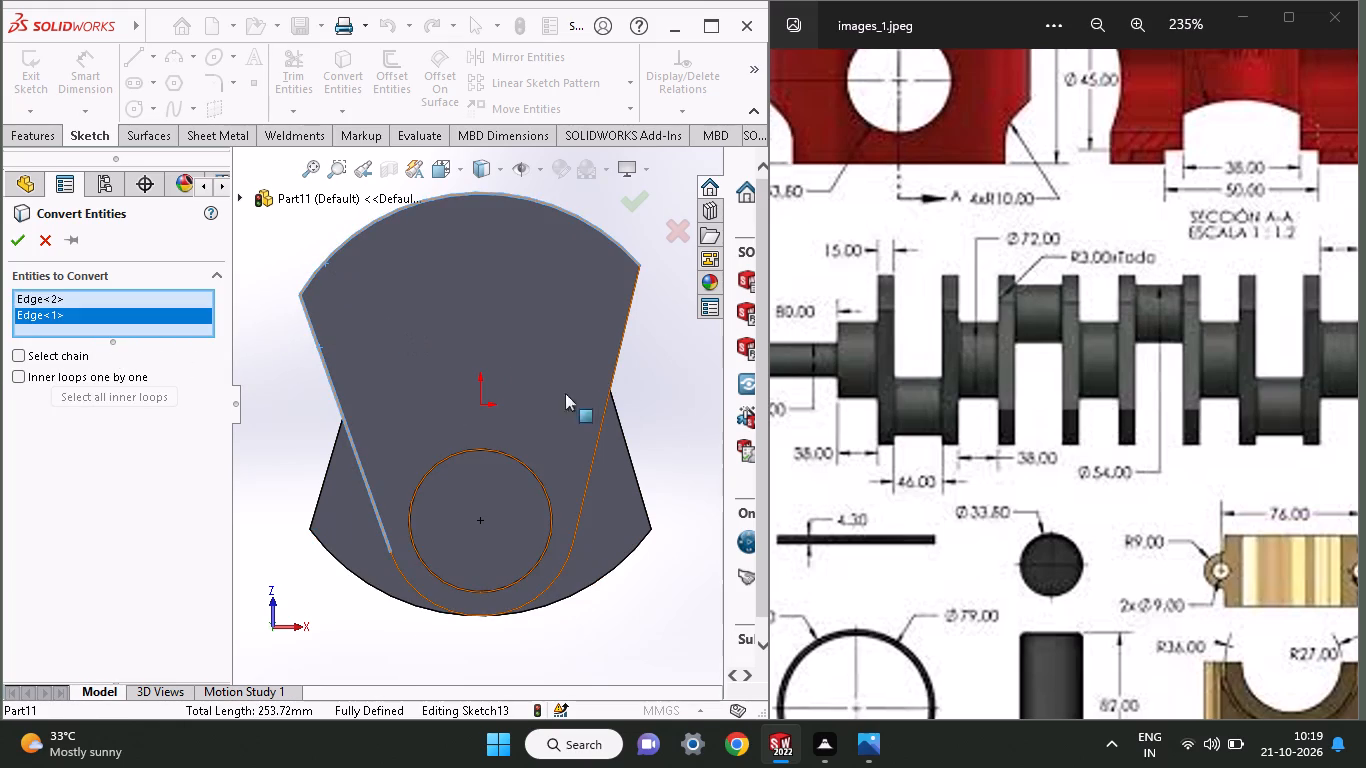
{"action": "left_click", "coordinate": [617, 361]}
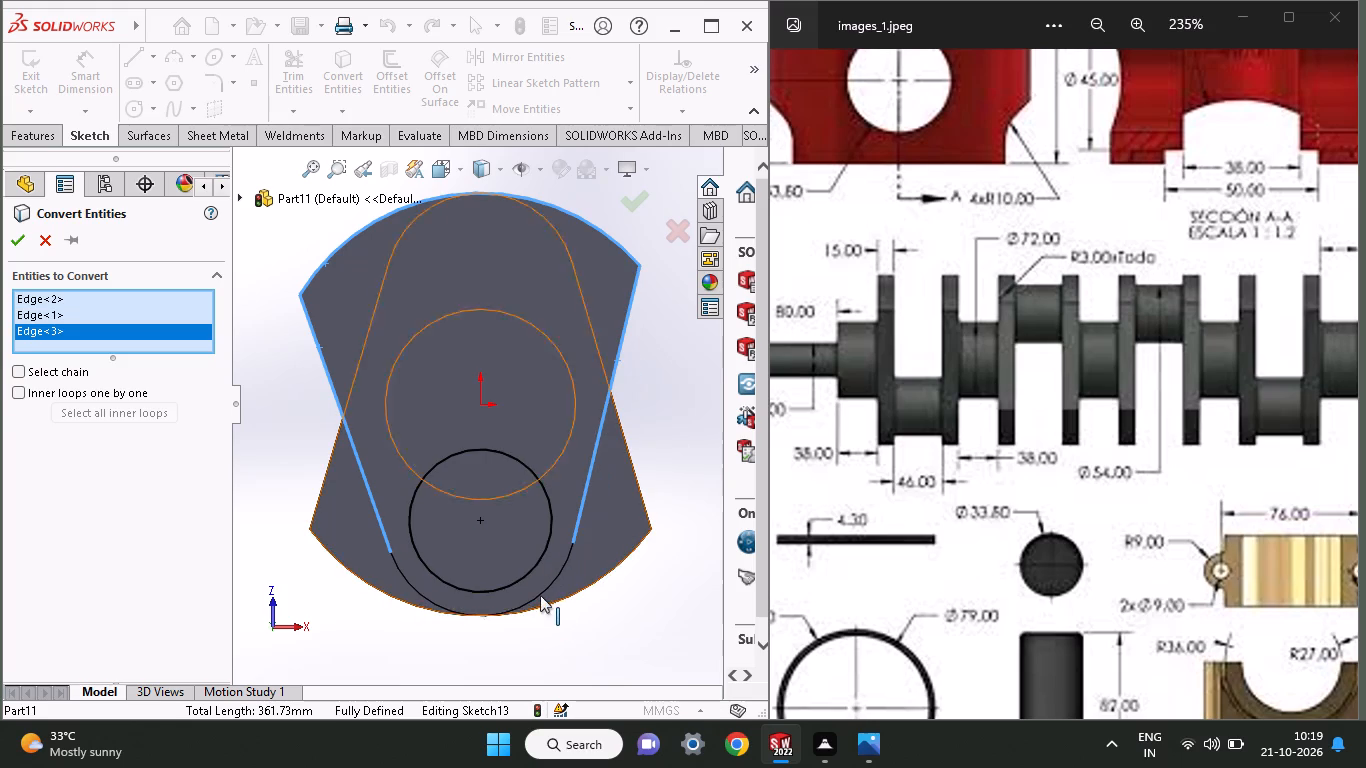
{"action": "left_click", "coordinate": [541, 592]}
{"action": "left_click", "coordinate": [548, 518]}
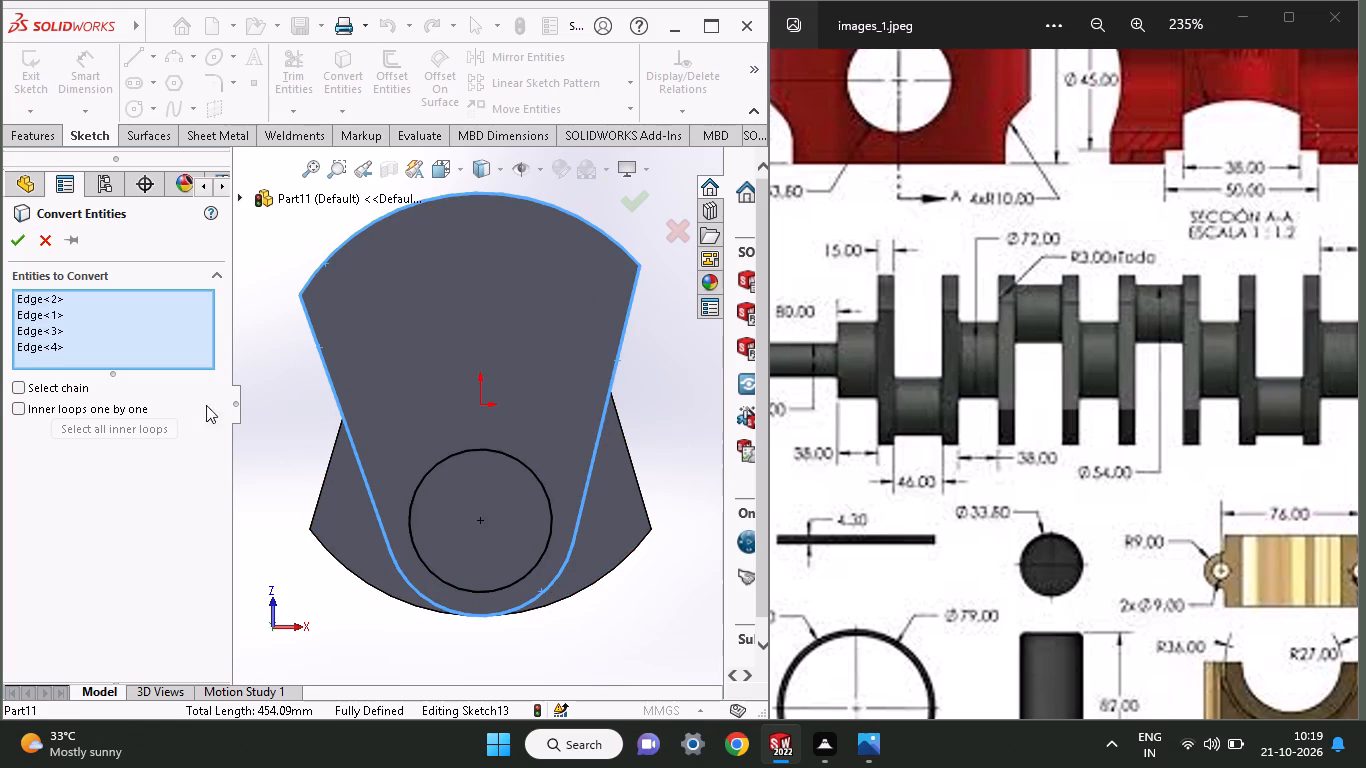
{"action": "left_click", "coordinate": [14, 240]}
Extrude the converted web outline 15 mm as a blind boss with merged result to form the fourth web.
{"action": "middle_click_drag", "start_coordinate": [399, 387], "coordinate": [422, 452]}
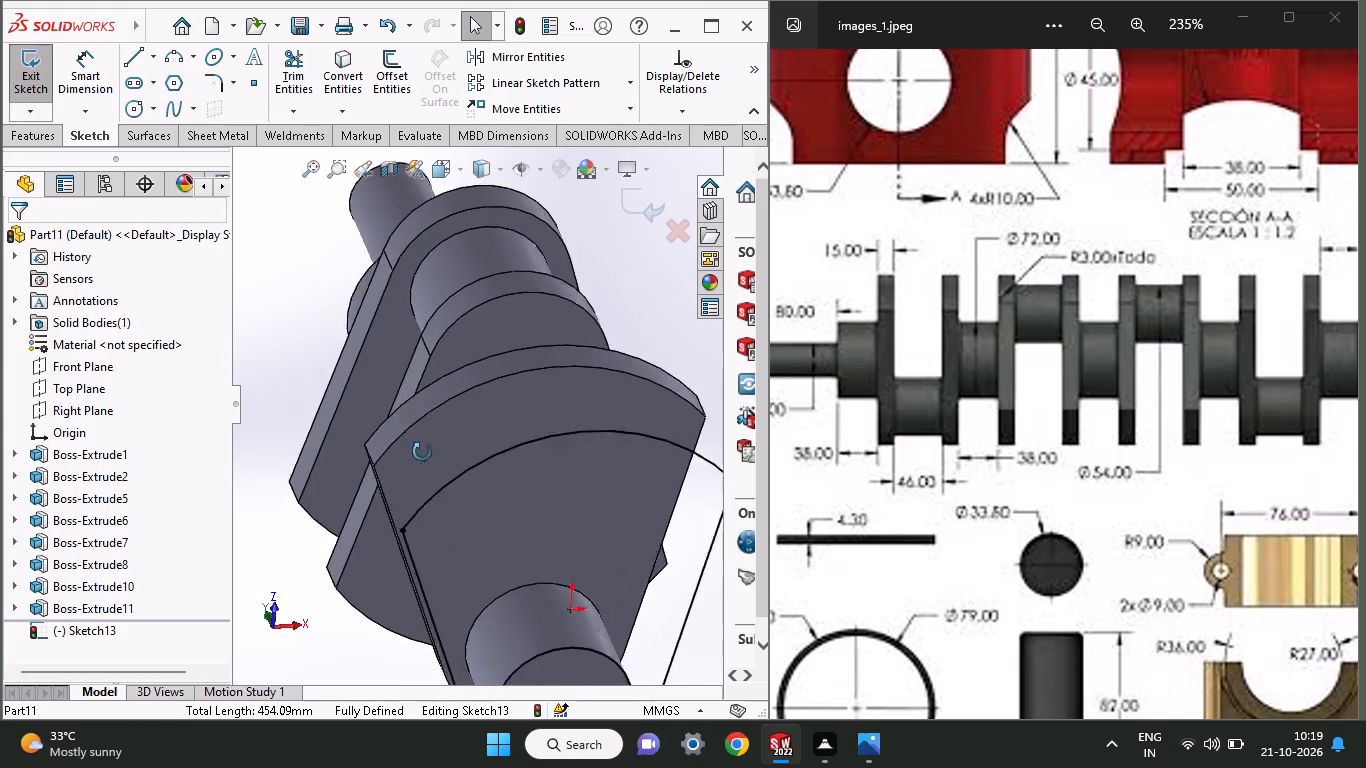
{"action": "middle_click_drag", "start_coordinate": [422, 452], "coordinate": [425, 431]}
{"action": "middle_click_drag", "start_coordinate": [497, 576], "coordinate": [499, 534]}
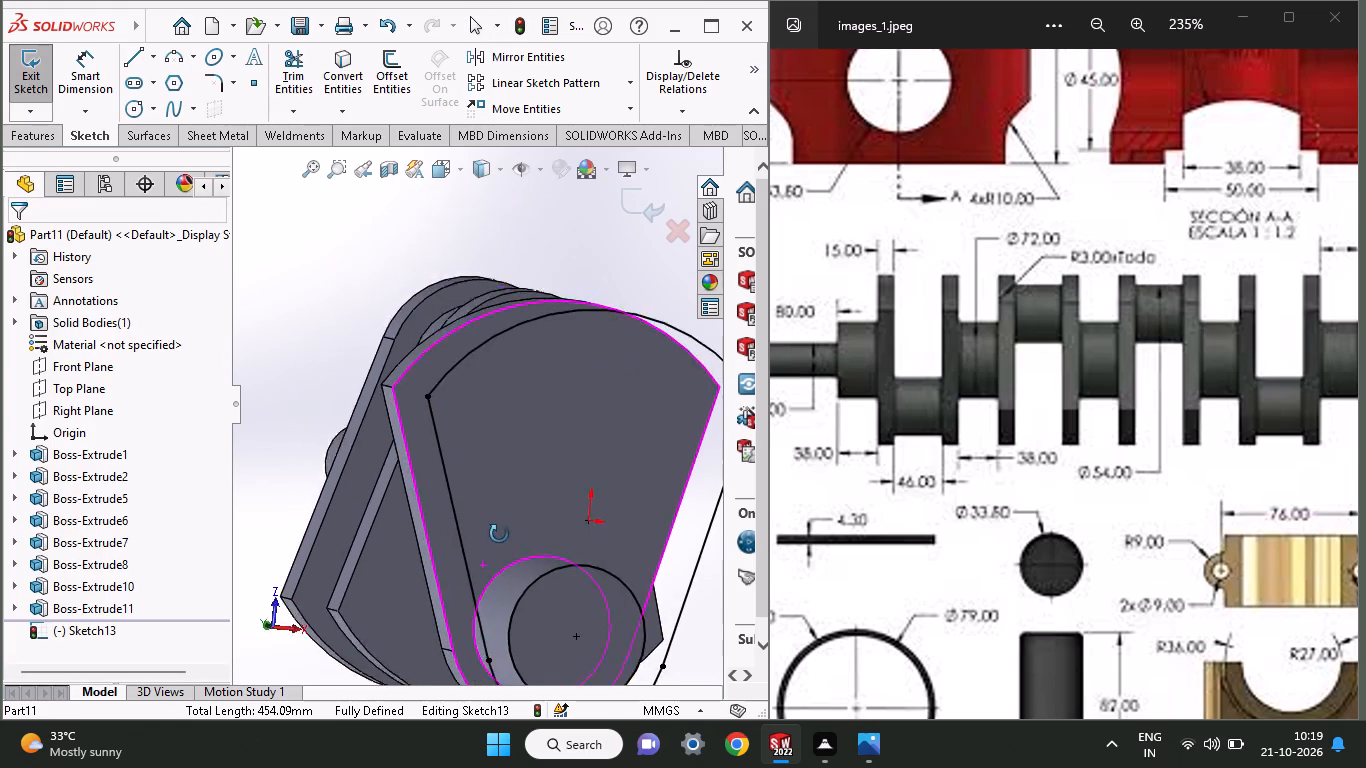
{"action": "middle_click_drag", "start_coordinate": [499, 534], "coordinate": [415, 579]}
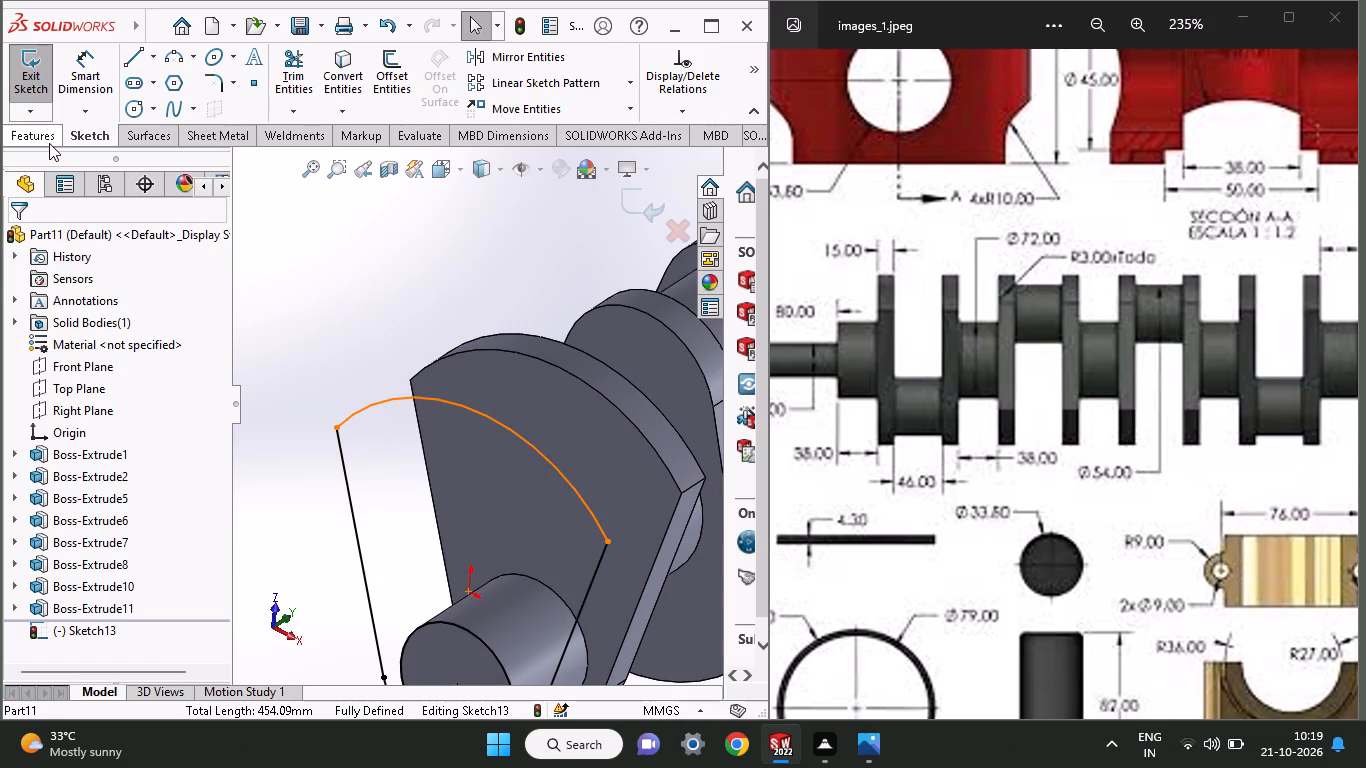
{"action": "left_click", "coordinate": [47, 143]}
{"action": "left_click", "coordinate": [56, 90]}
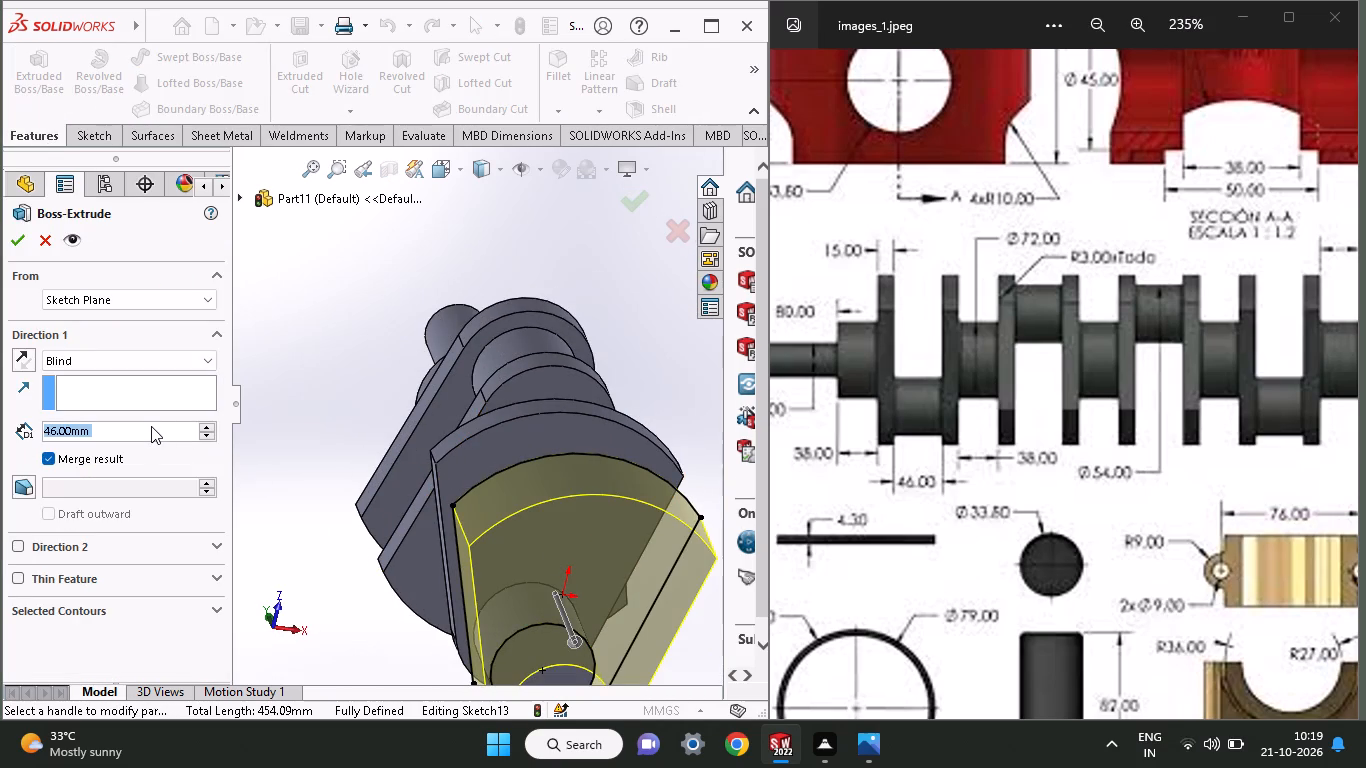
{"action": "type", "text": "15"}
{"action": "key", "text": "Return"}
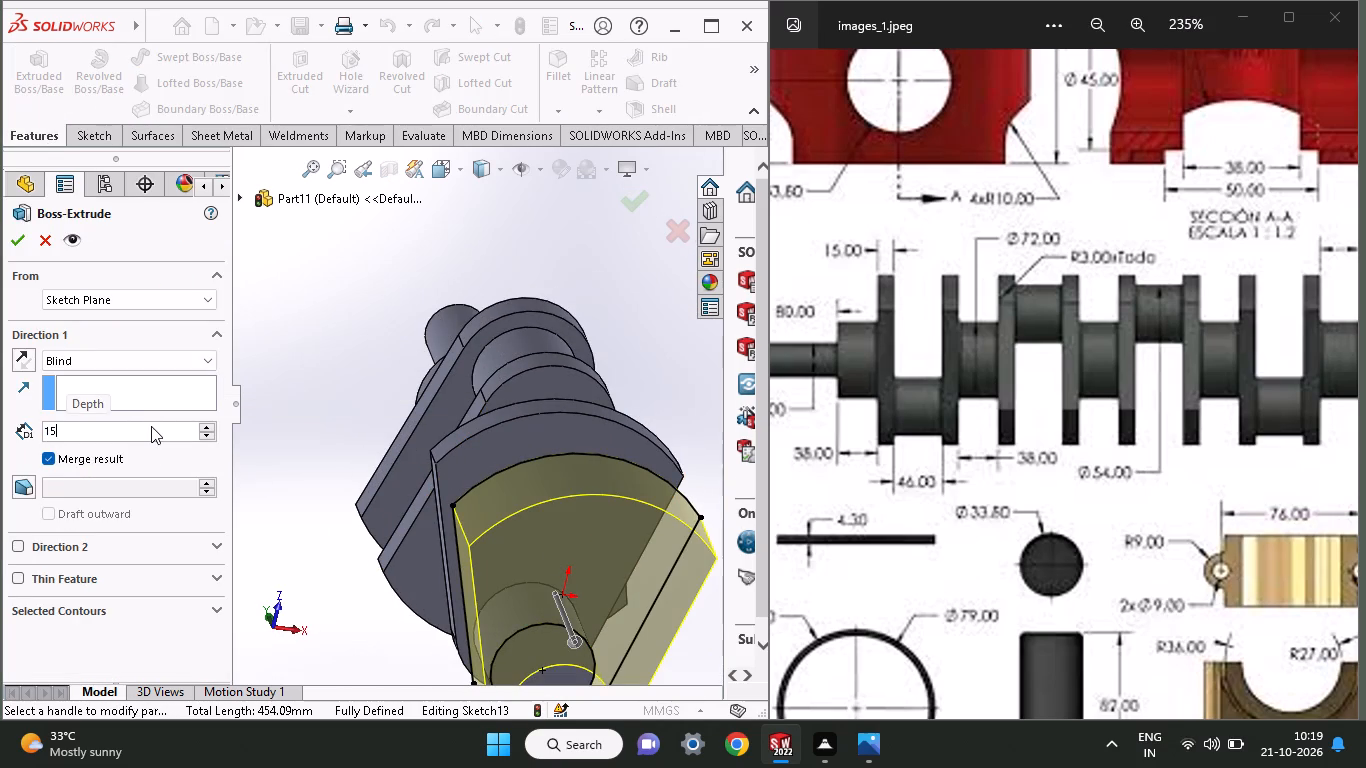
{"action": "left_click", "coordinate": [561, 660]}
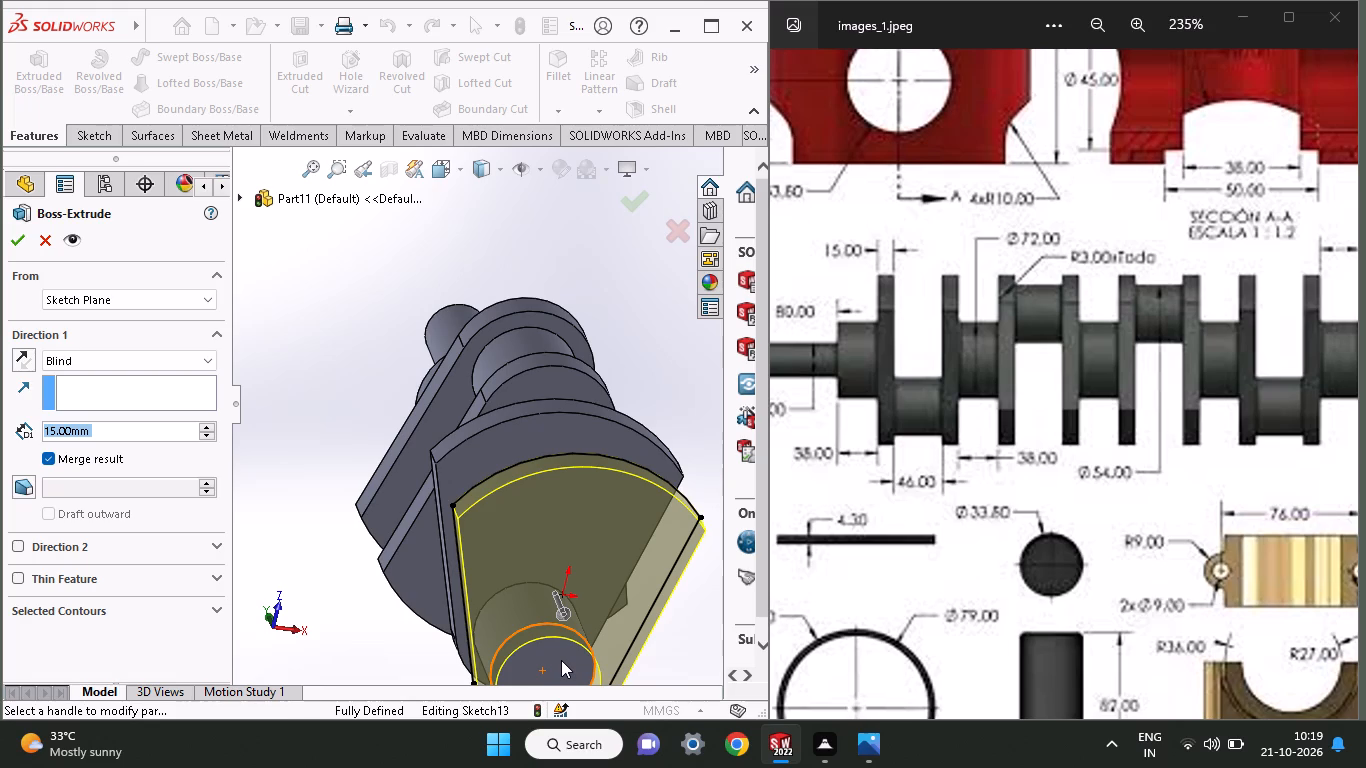
{"action": "left_click", "coordinate": [561, 660]}
{"action": "middle_click_drag", "start_coordinate": [561, 660], "coordinate": [539, 421]}
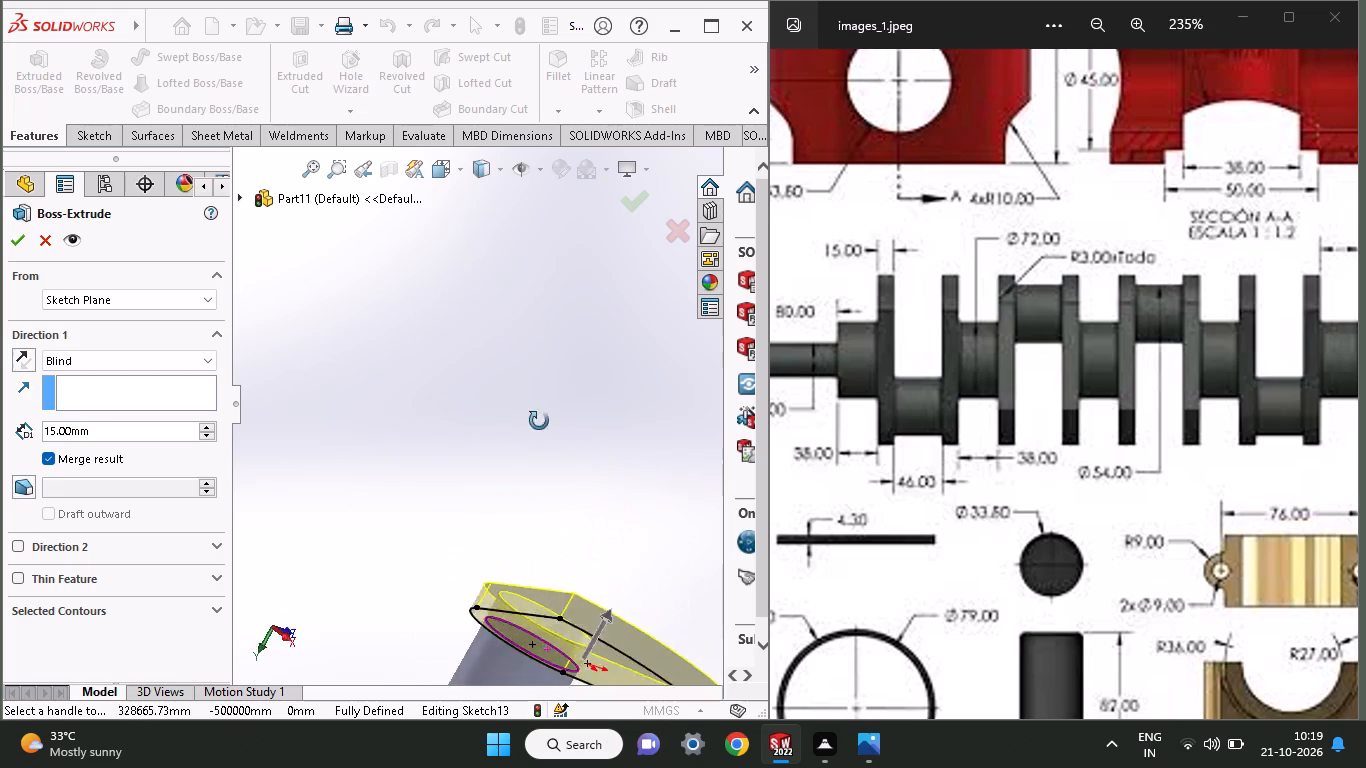
{"action": "middle_click_drag", "start_coordinate": [539, 421], "coordinate": [473, 622]}
{"action": "left_click", "coordinate": [519, 652]}
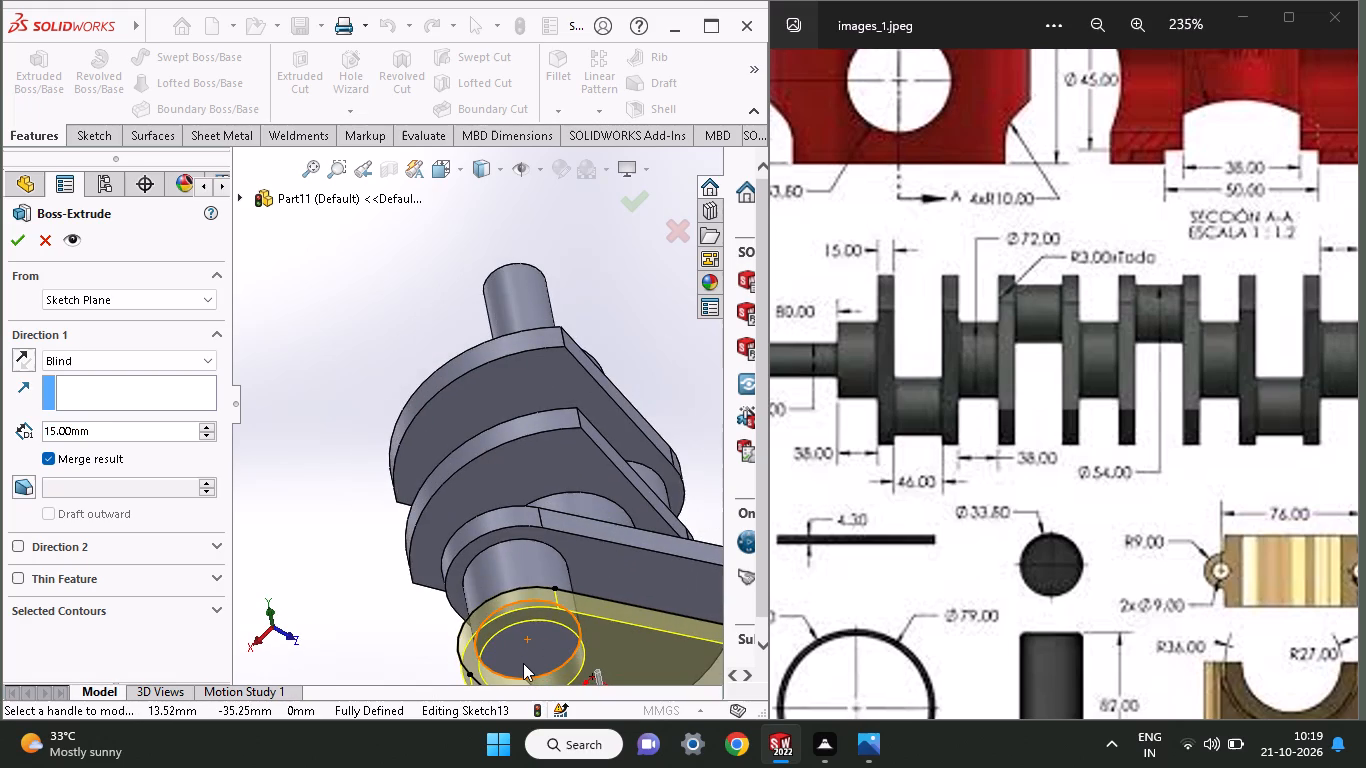
{"action": "left_click", "coordinate": [549, 650]}
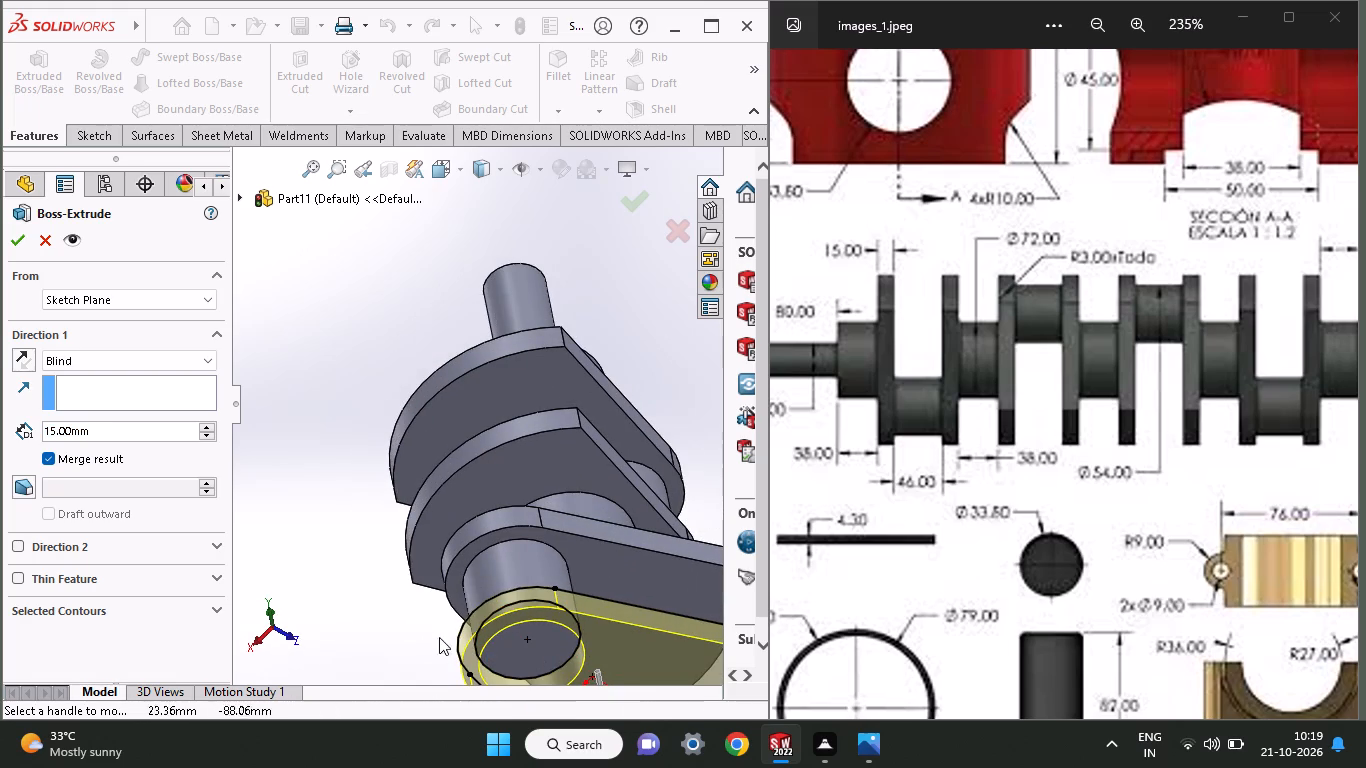
{"action": "middle_click_drag", "start_coordinate": [560, 624], "coordinate": [587, 603]}
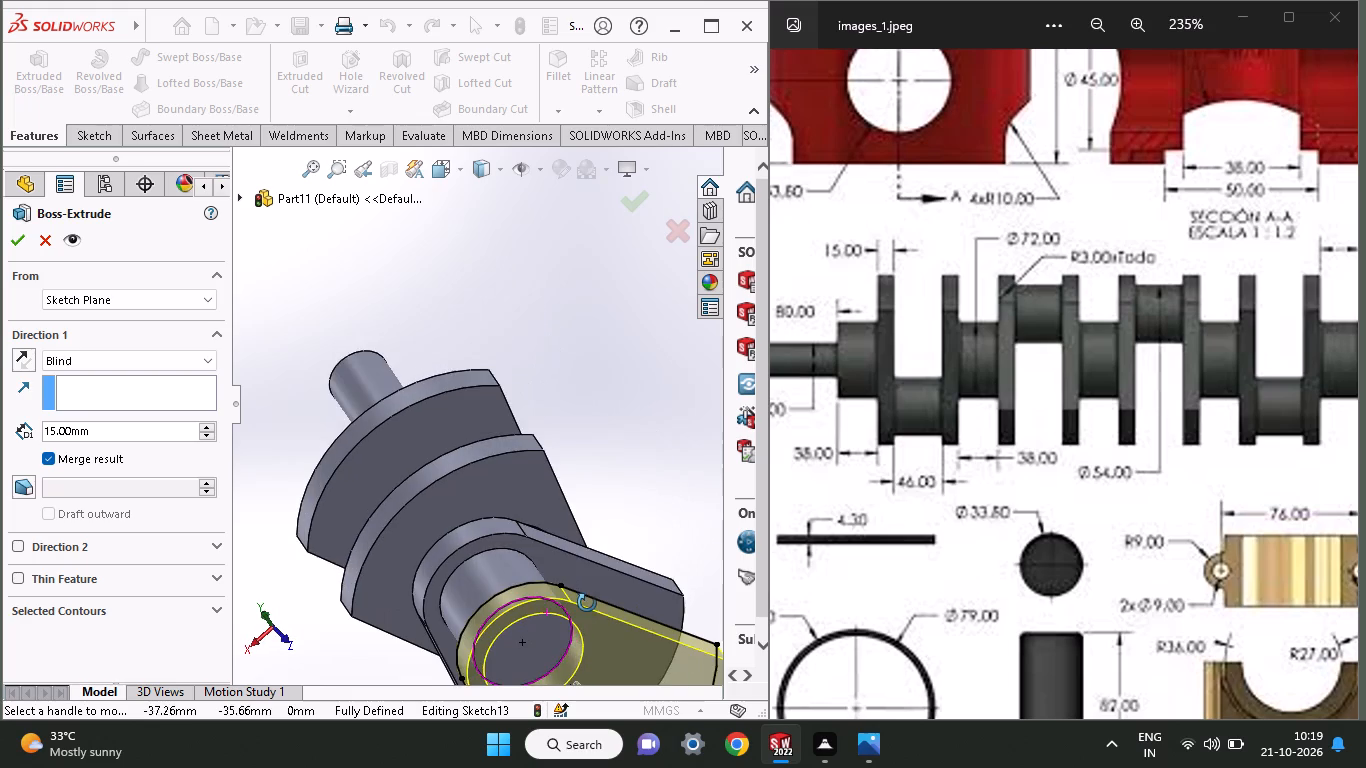
{"action": "middle_click_drag", "start_coordinate": [587, 603], "coordinate": [589, 599]}
{"action": "left_click", "coordinate": [572, 631]}
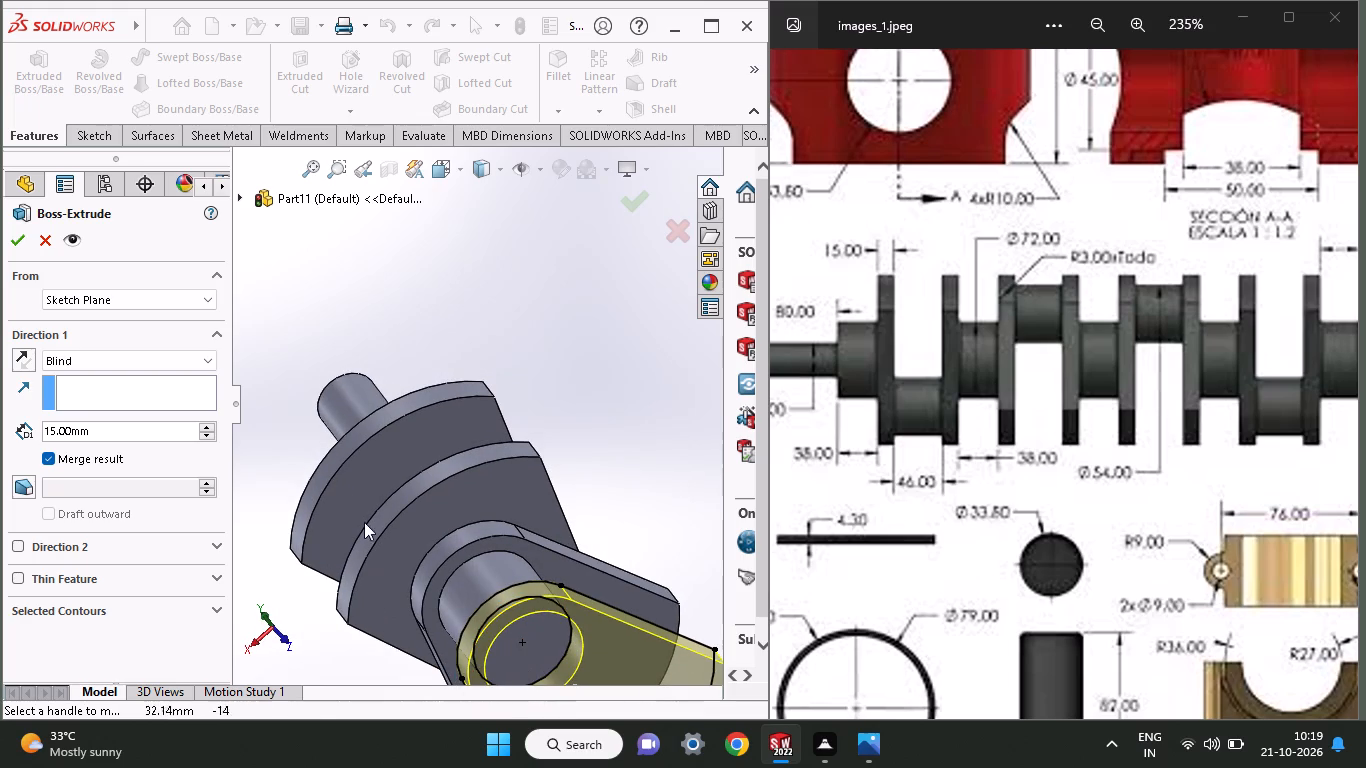
{"action": "left_click", "coordinate": [20, 234]}
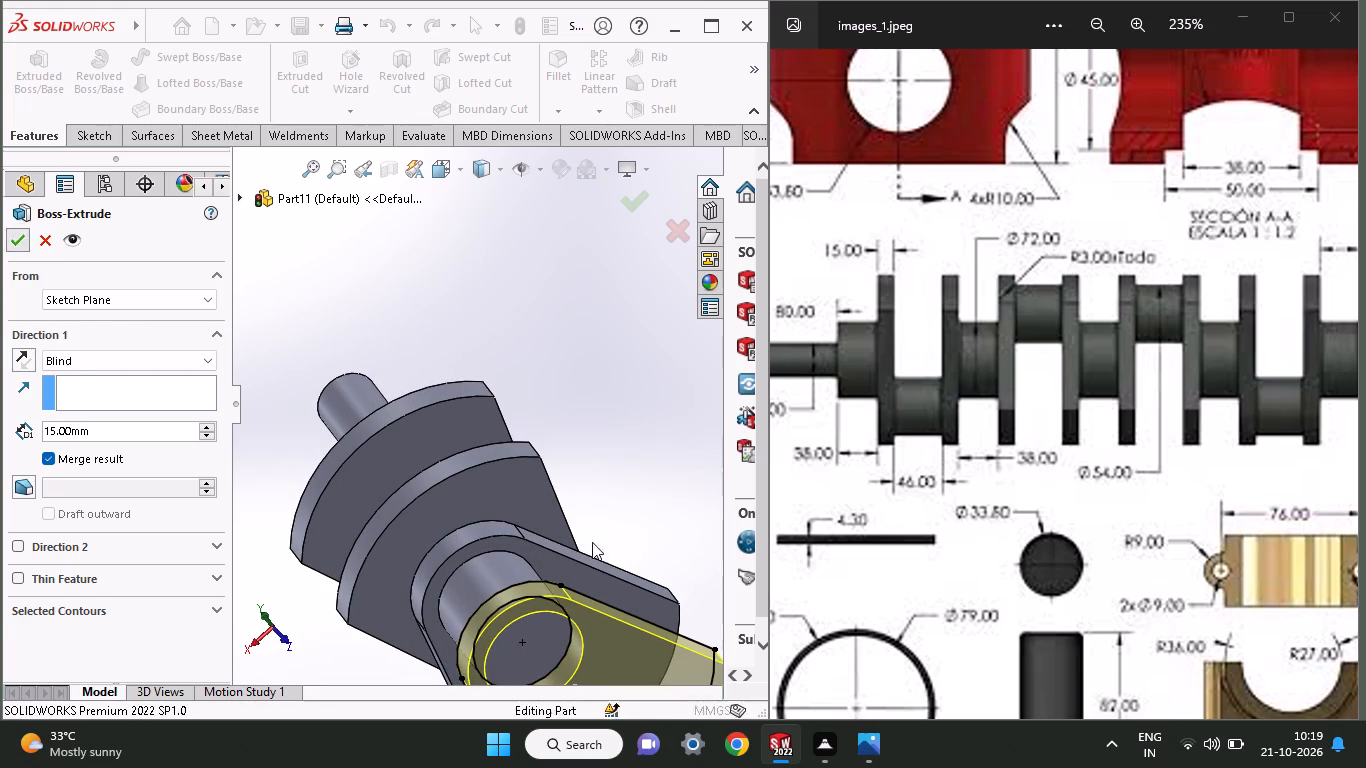
Sketch a circle on the second crankpin's end face, inside the fourth web's hole, concentric with the pin and matching its edge.
{"action": "middle_click_drag", "start_coordinate": [654, 530], "coordinate": [447, 682]}
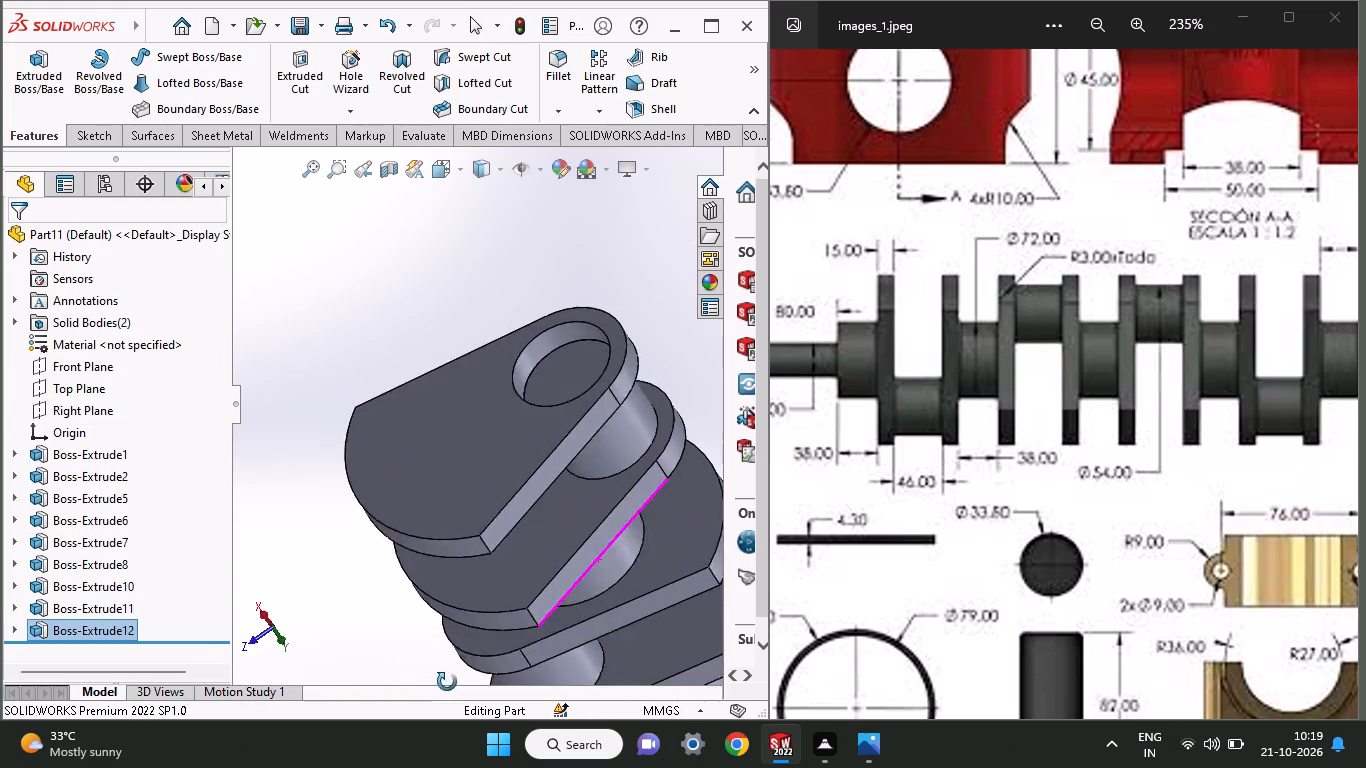
{"action": "middle_click_drag", "start_coordinate": [447, 682], "coordinate": [463, 704]}
{"action": "middle_click_drag", "start_coordinate": [521, 567], "coordinate": [584, 620]}
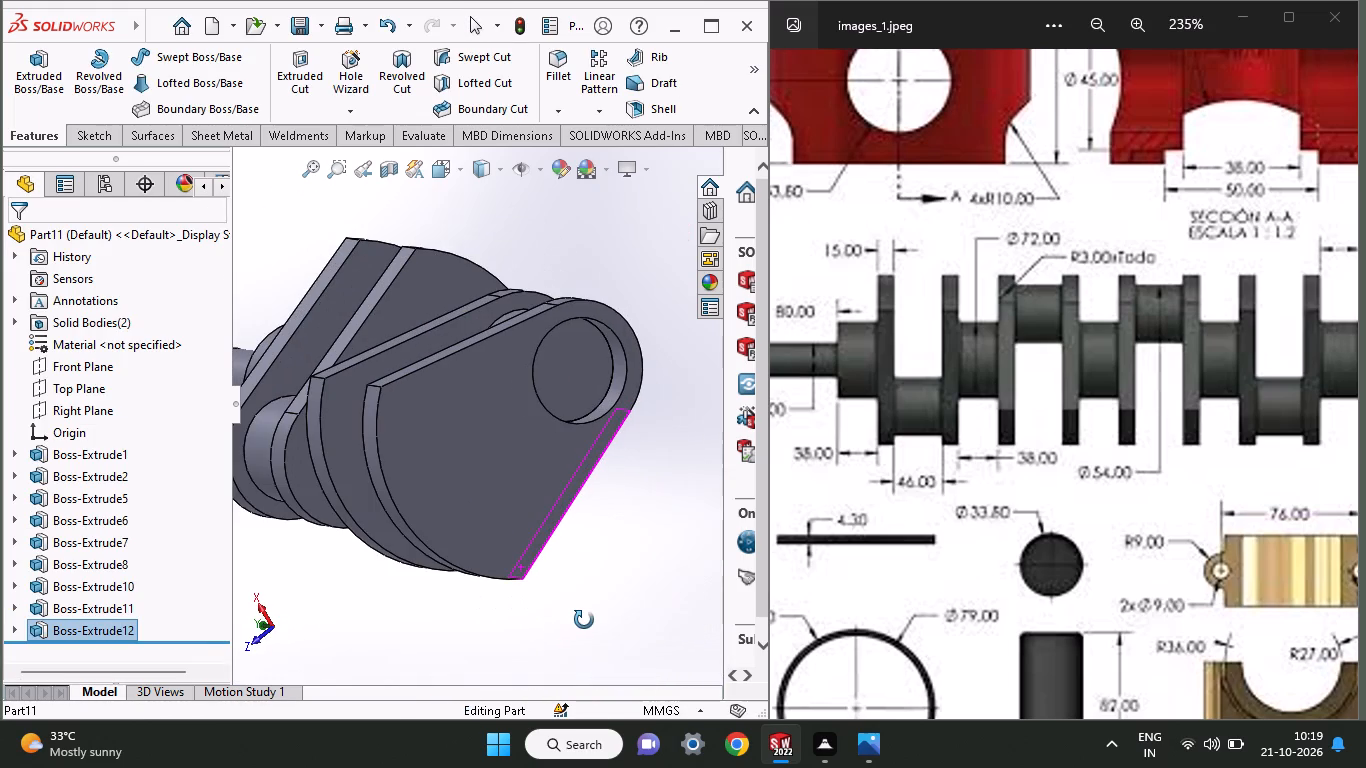
{"action": "middle_click_drag", "start_coordinate": [584, 620], "coordinate": [556, 630]}
{"action": "left_click", "coordinate": [575, 381]}
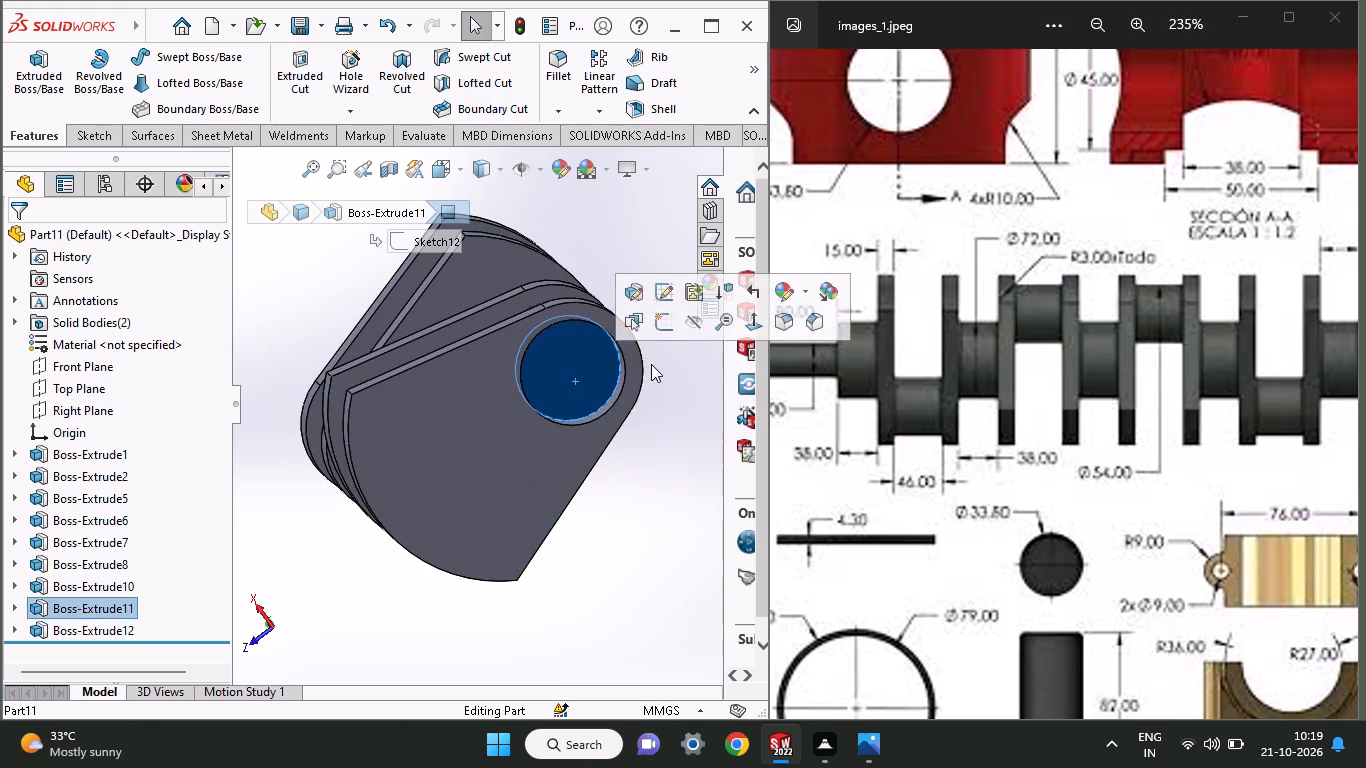
{"action": "left_click", "coordinate": [661, 331]}
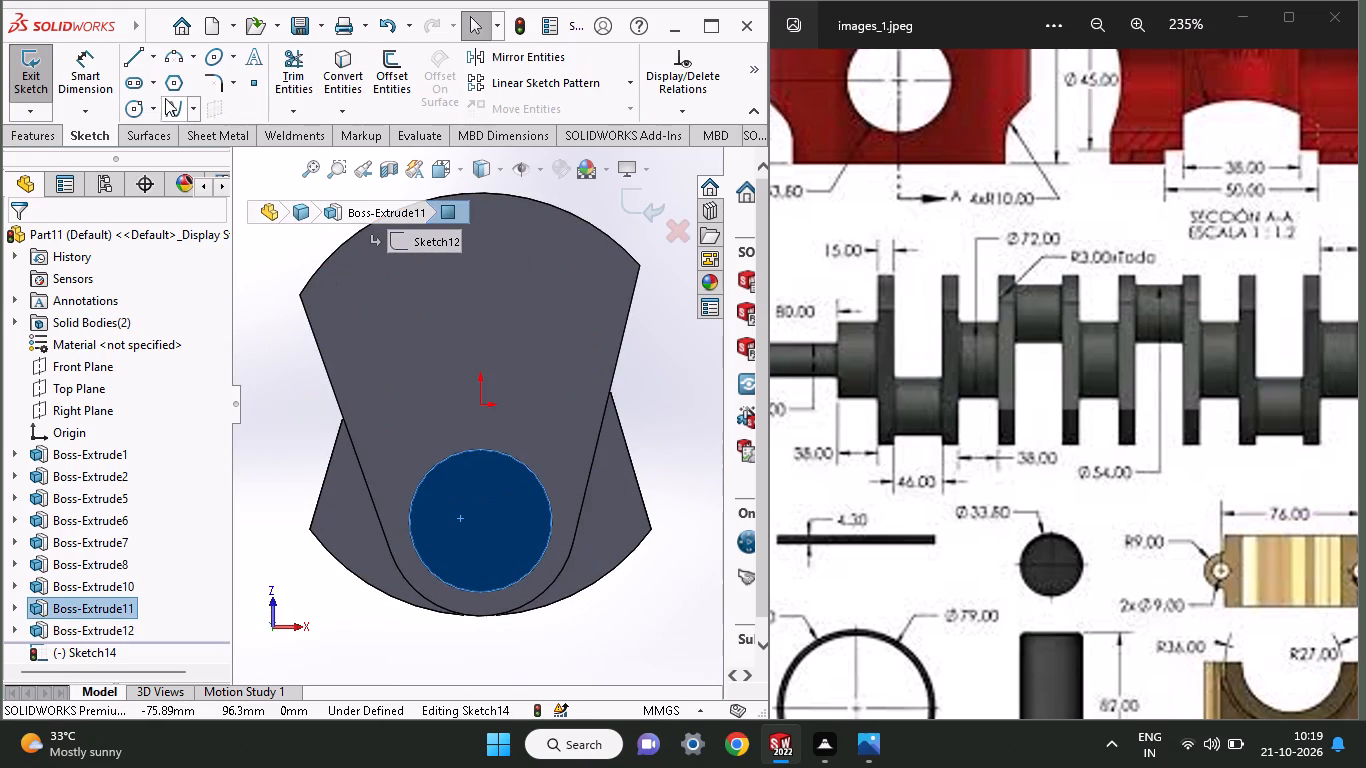
{"action": "left_click", "coordinate": [143, 105]}
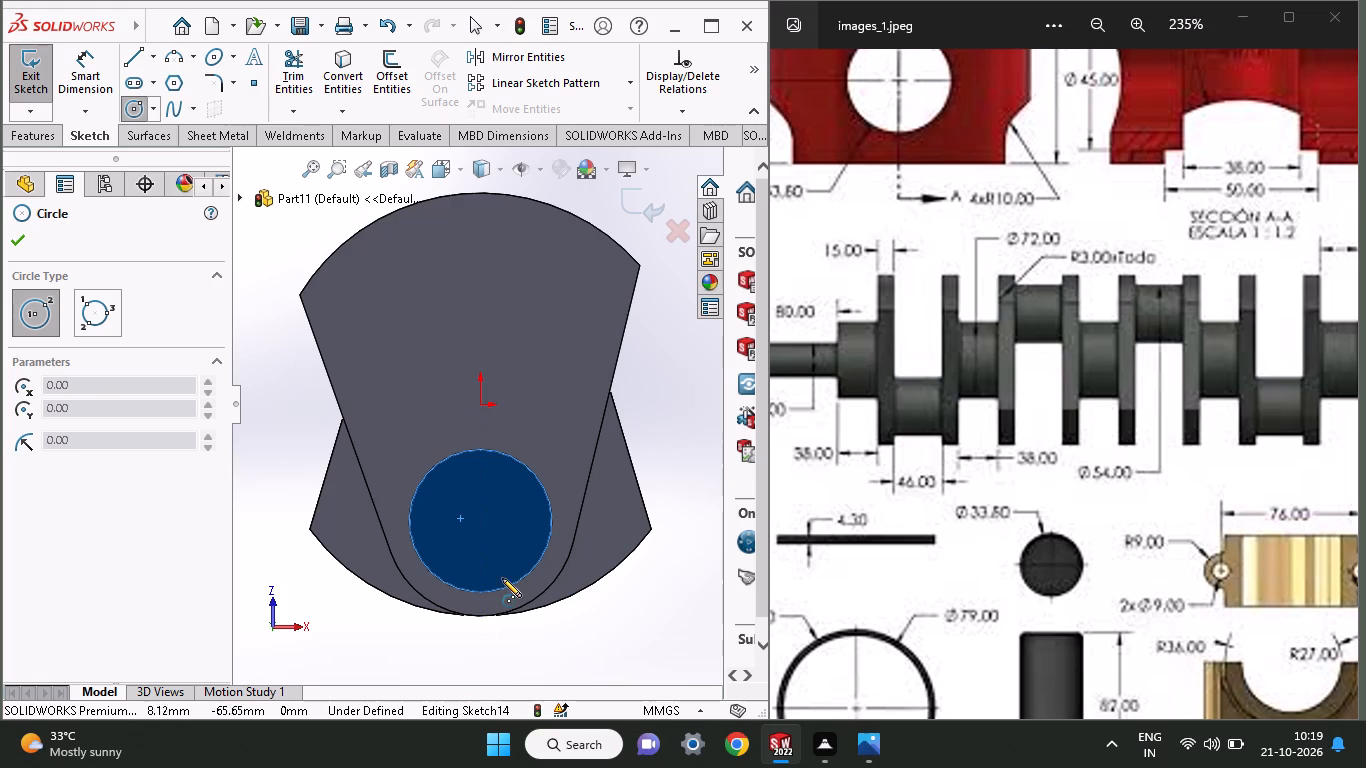
{"action": "left_click", "coordinate": [480, 524]}
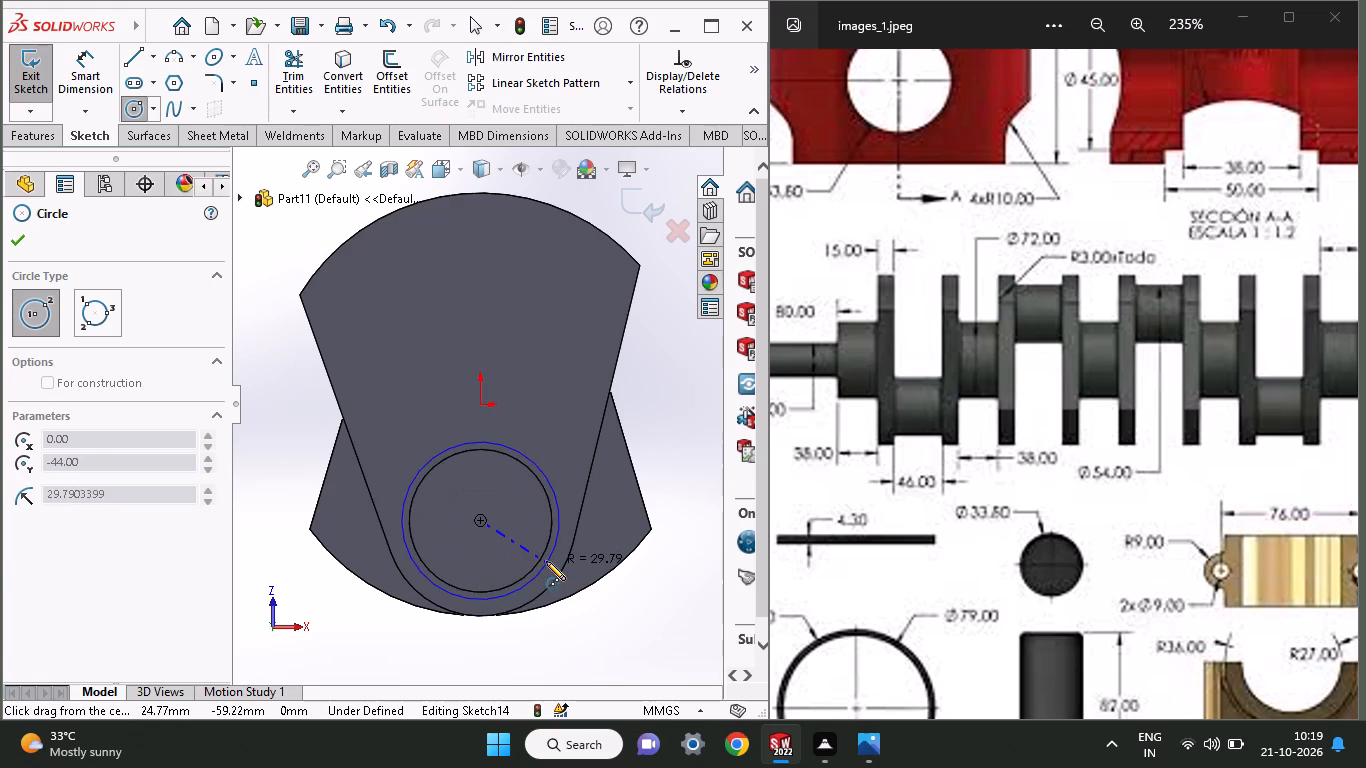
{"action": "left_click", "coordinate": [546, 561]}
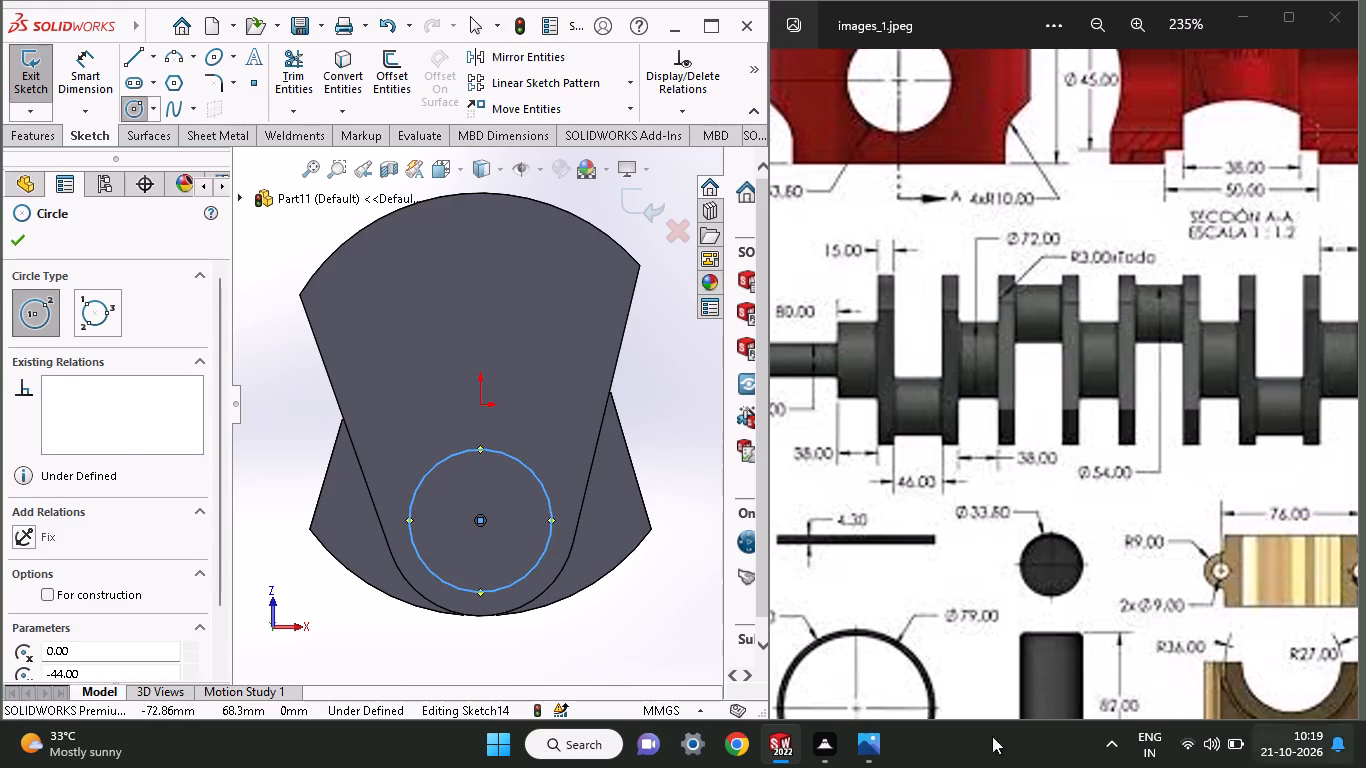
Extrude the circle 15 mm as a blind boss merged with the crankshaft to fill the fourth web's hole.
{"action": "left_click", "coordinate": [49, 142]}
{"action": "left_click", "coordinate": [38, 85]}
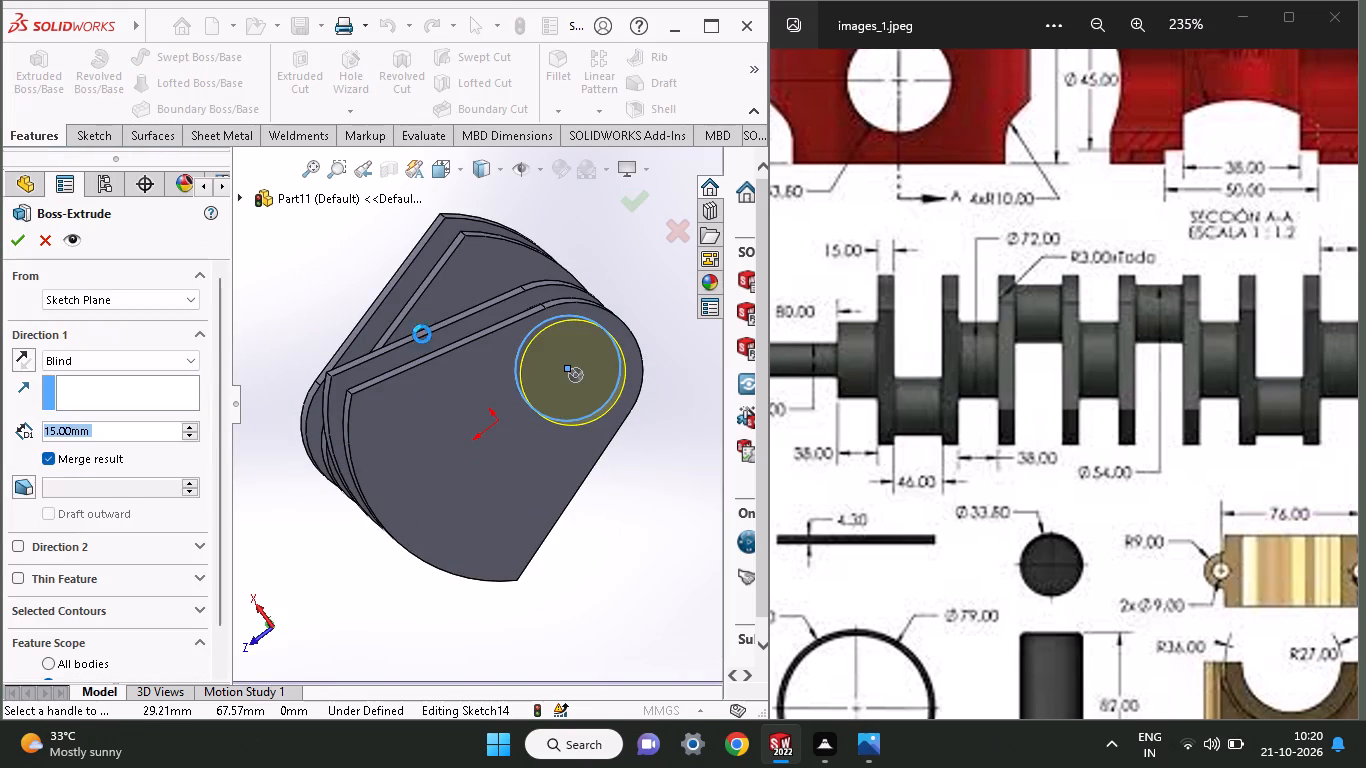
{"action": "left_click", "coordinate": [20, 234]}
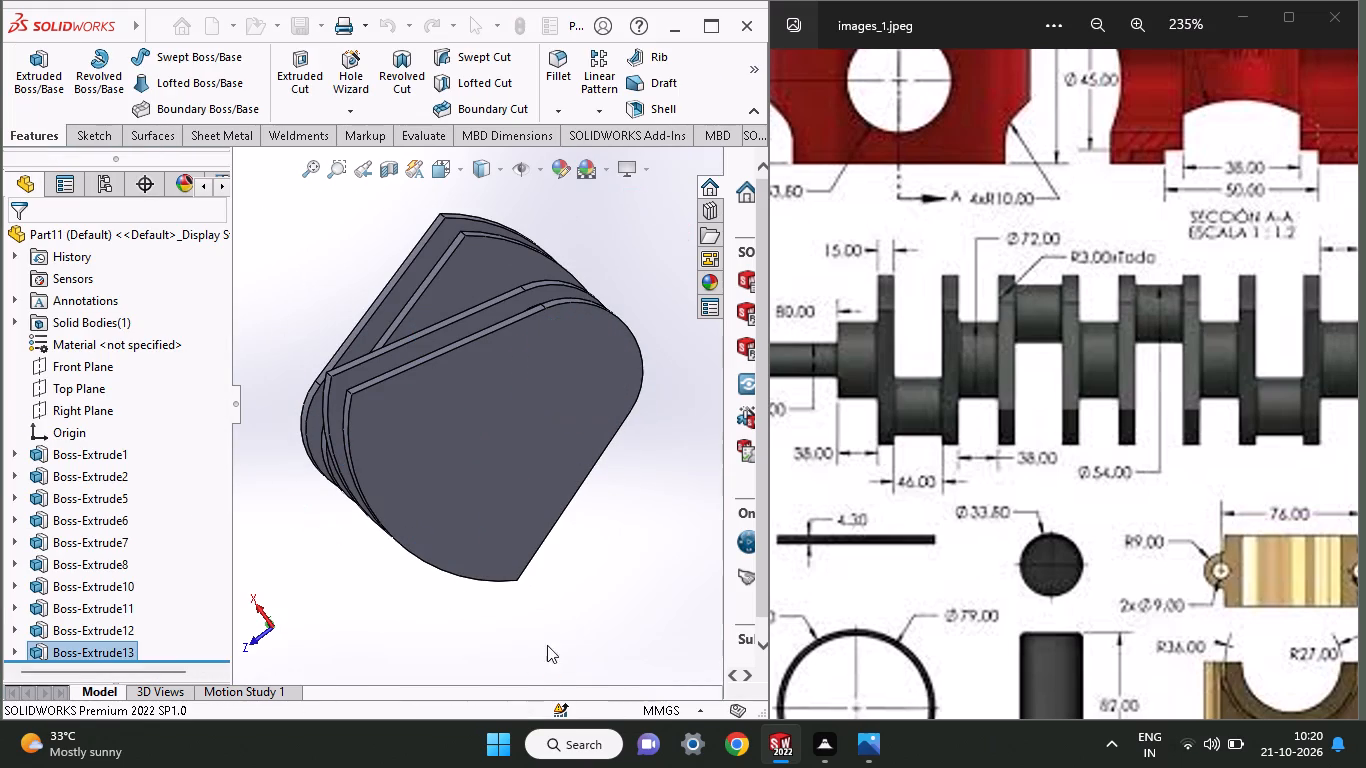
Examine the crankshaft from several sides and compare it with the crankshaft views and assembly picture in the reference drawing.
{"action": "middle_click_drag", "start_coordinate": [551, 632], "coordinate": [421, 680]}
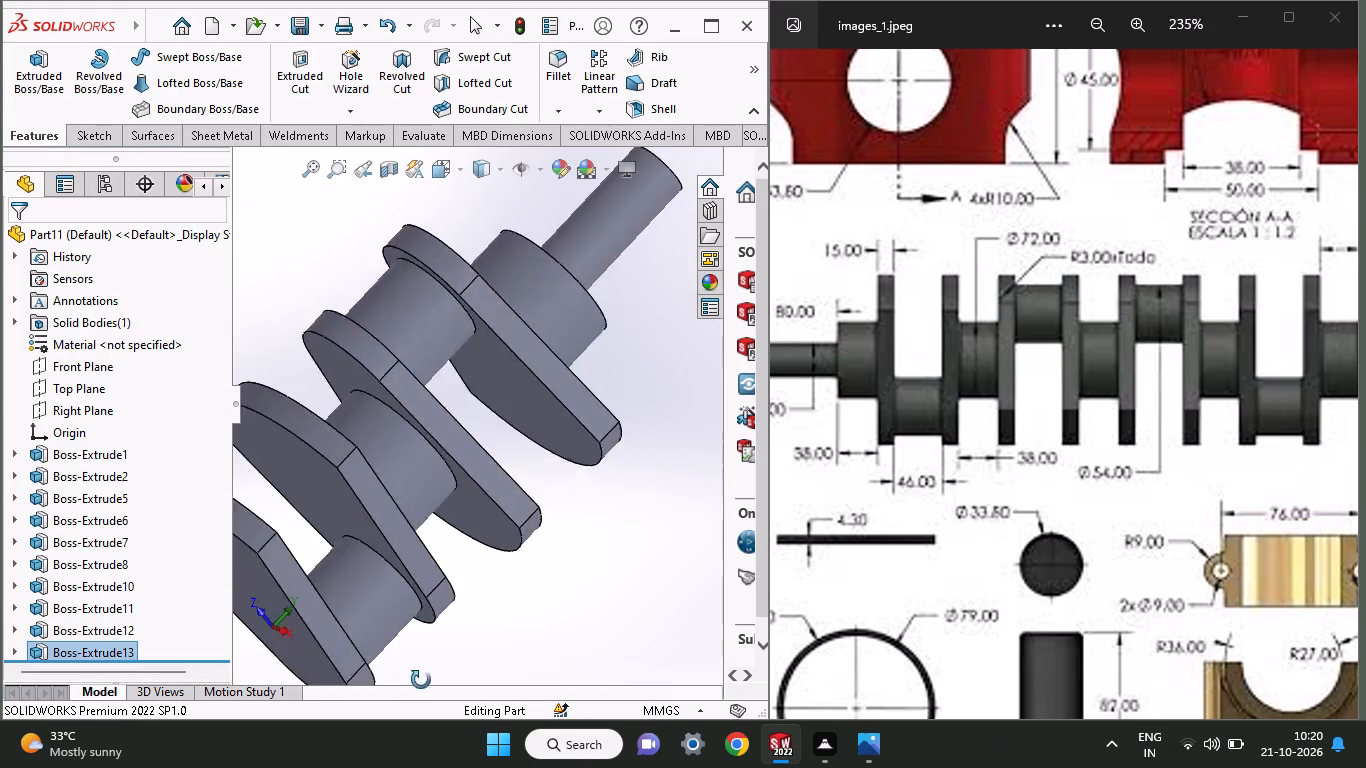
{"action": "middle_click_drag", "start_coordinate": [421, 680], "coordinate": [406, 632]}
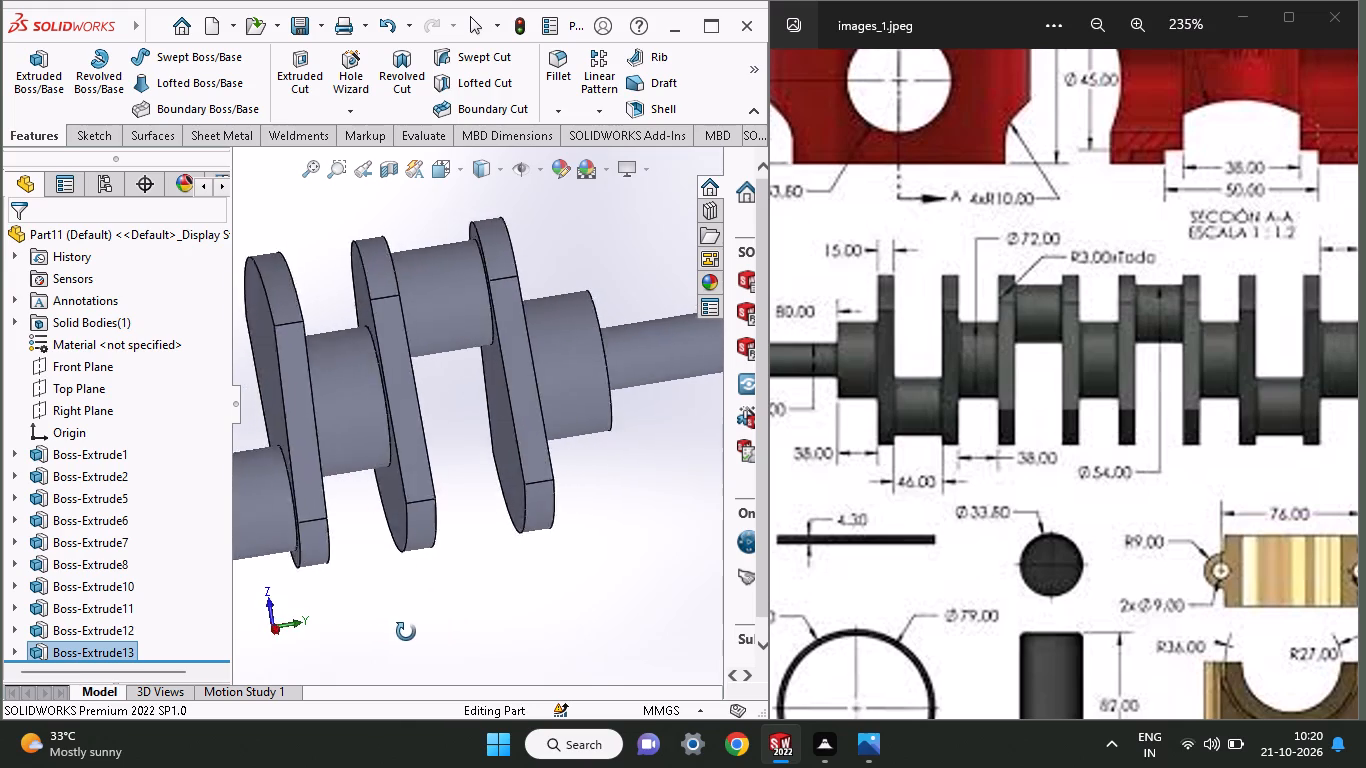
{"action": "middle_click_drag", "start_coordinate": [406, 632], "coordinate": [631, 626]}
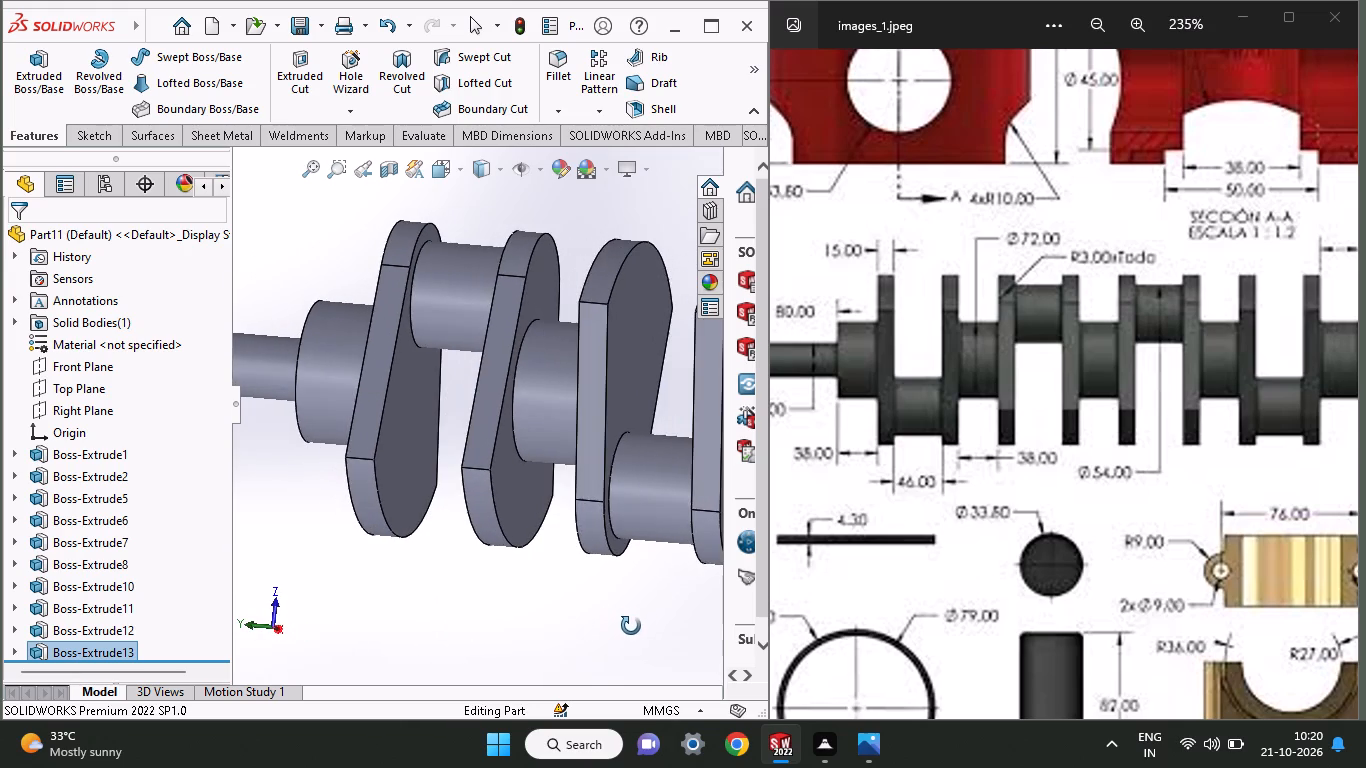
{"action": "middle_click_drag", "start_coordinate": [631, 626], "coordinate": [593, 629]}
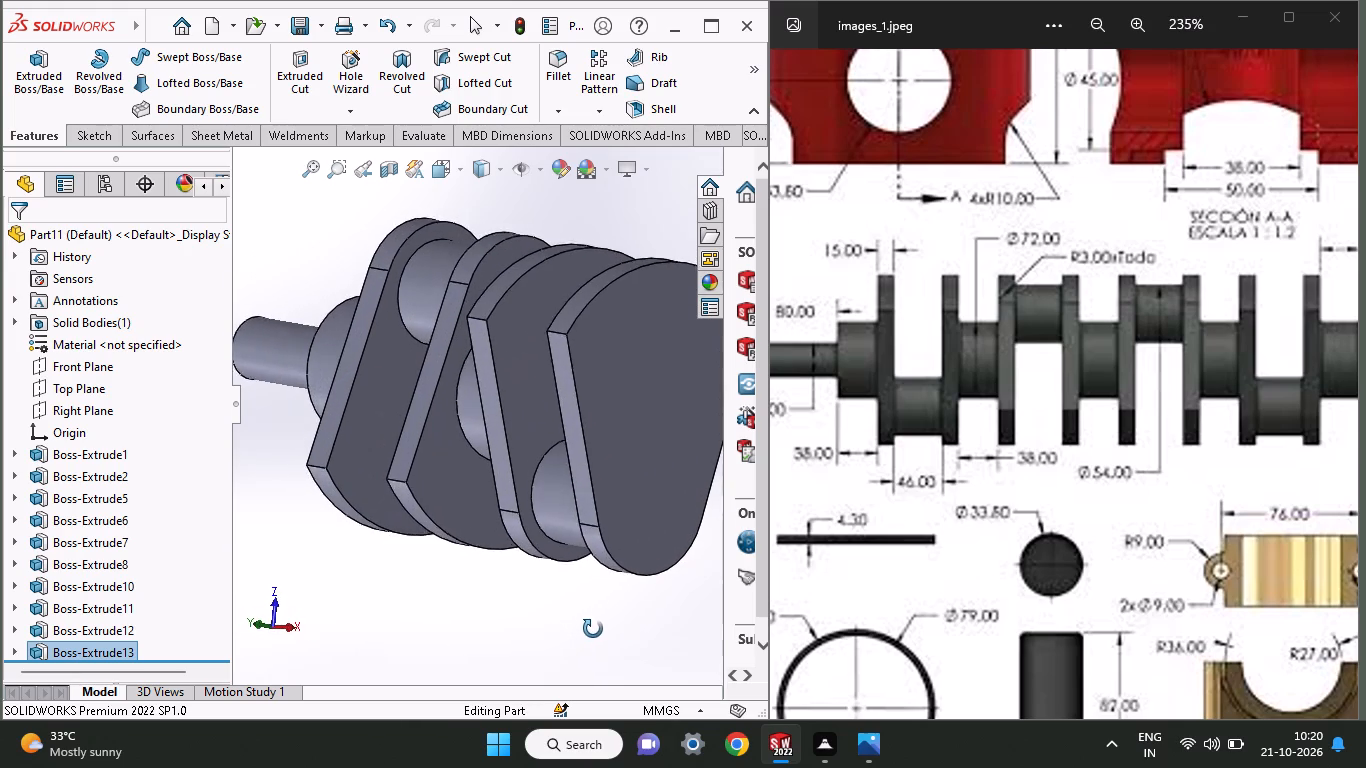
{"action": "middle_click_drag", "start_coordinate": [593, 629], "coordinate": [573, 628]}
{"action": "middle_click_drag", "start_coordinate": [1202, 357], "coordinate": [853, 436]}
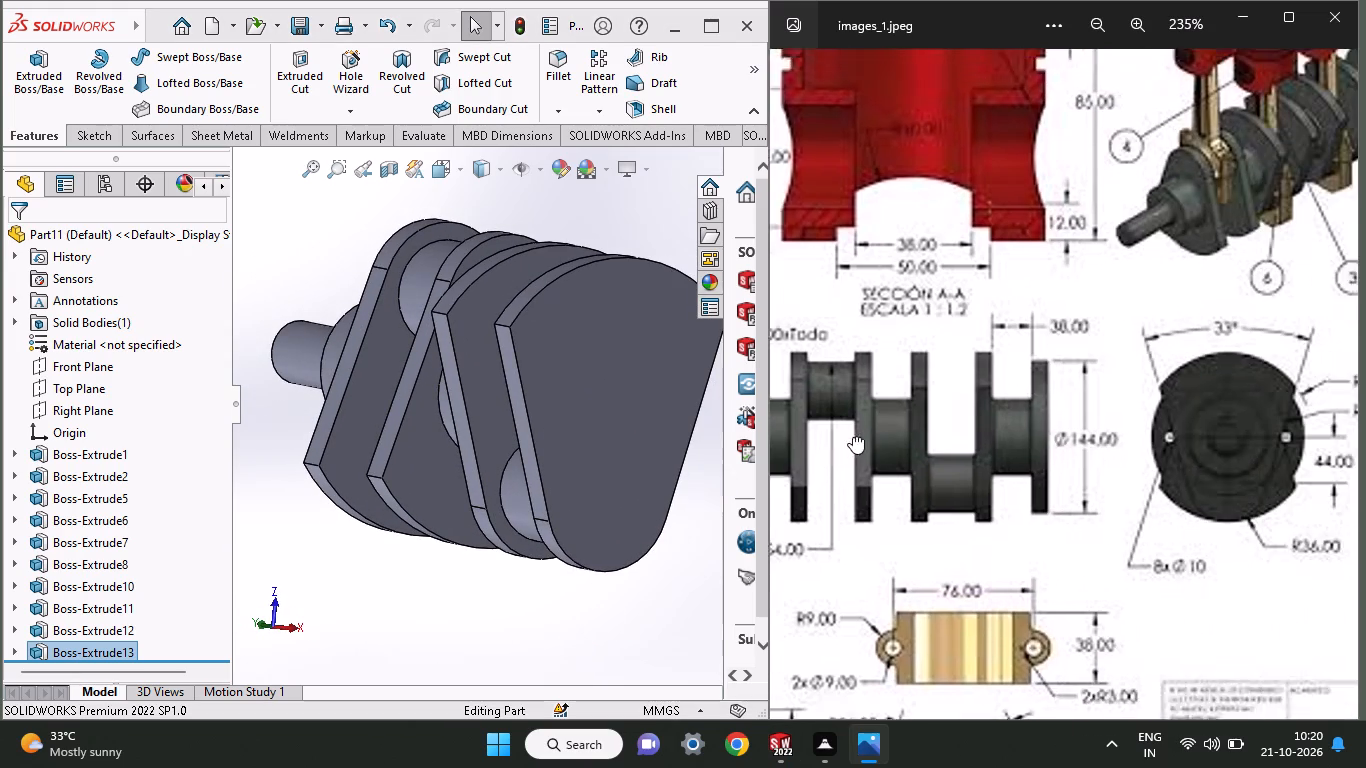
{"action": "middle_click_drag", "start_coordinate": [853, 436], "coordinate": [748, 475]}
{"action": "middle_click_drag", "start_coordinate": [1057, 282], "coordinate": [972, 320]}
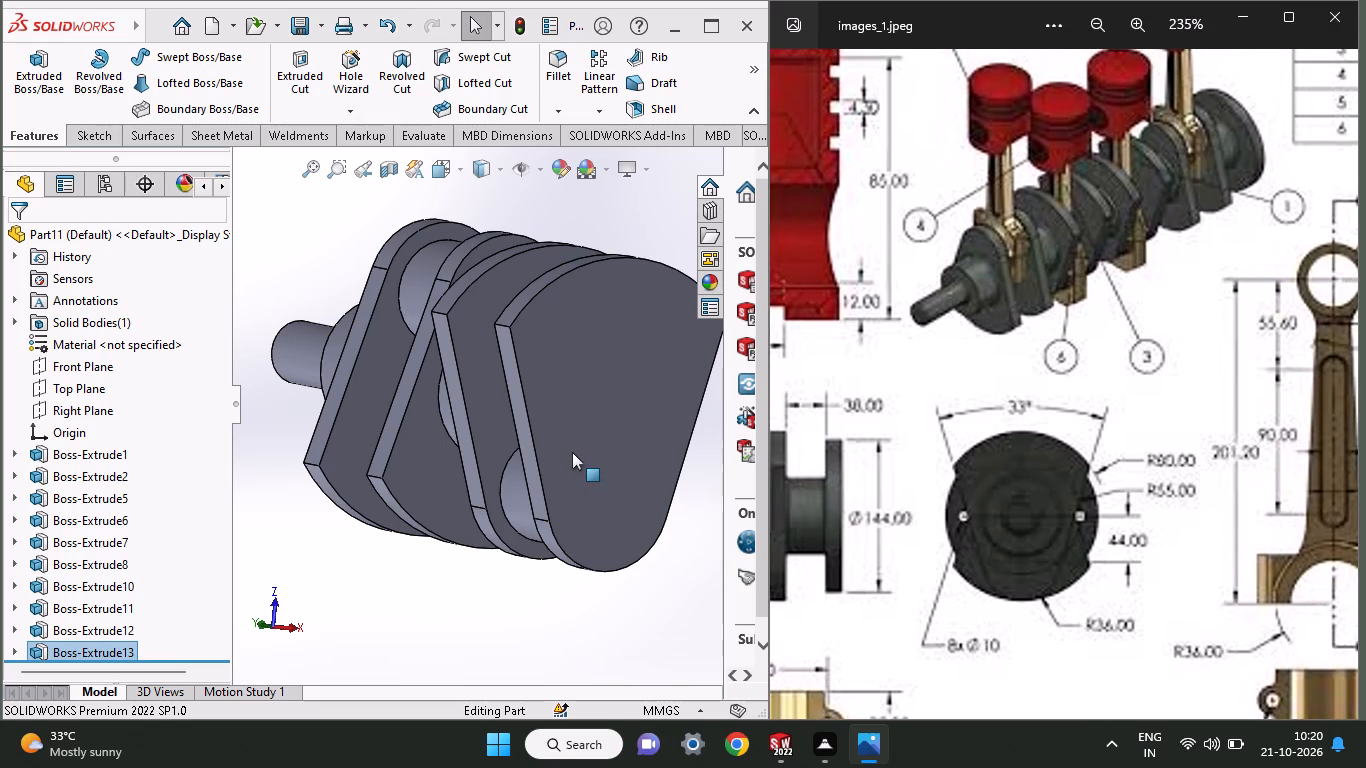
Sketch a 54 mm diameter circle on the fourth web's outer face, concentric with the web's lower rounded end.
{"action": "left_click", "coordinate": [573, 451]}
{"action": "left_click", "coordinate": [663, 394]}
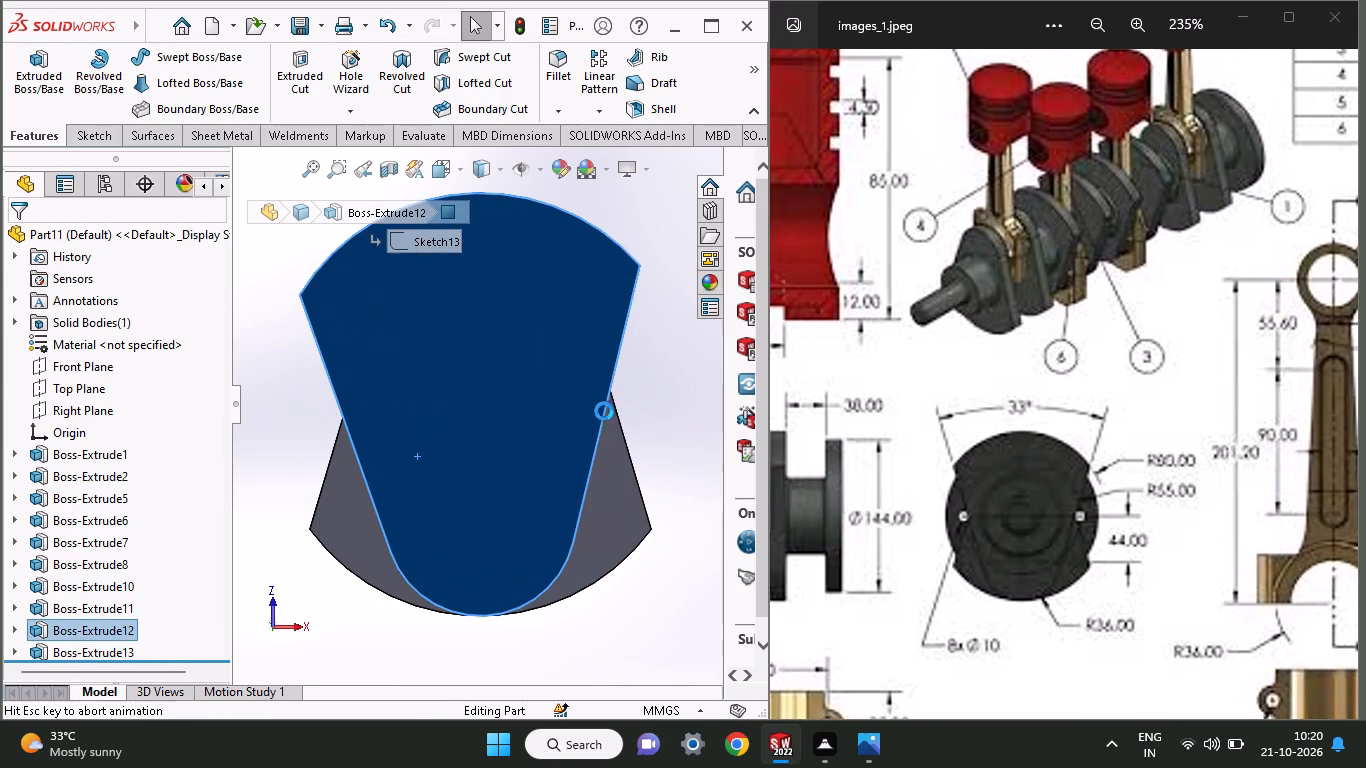
{"action": "left_click", "coordinate": [134, 103]}
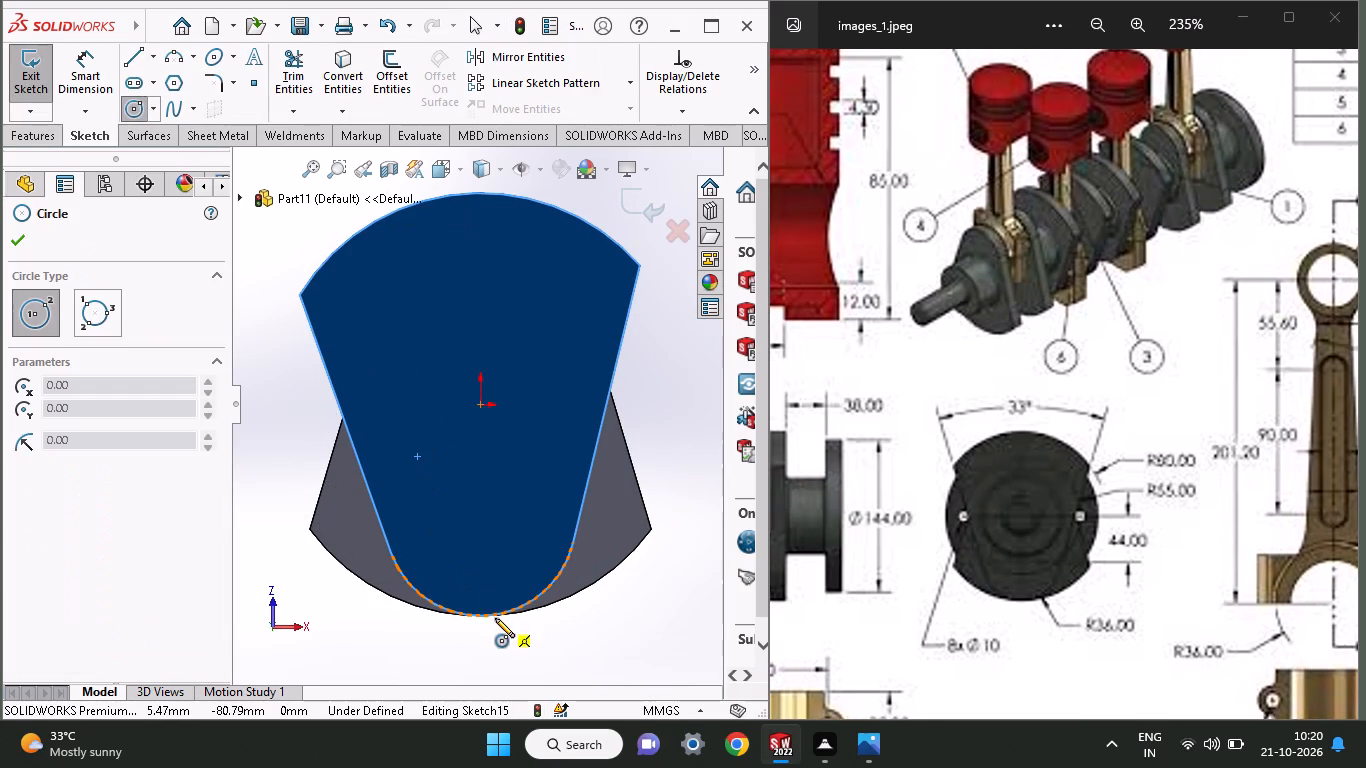
{"action": "left_click", "coordinate": [486, 520]}
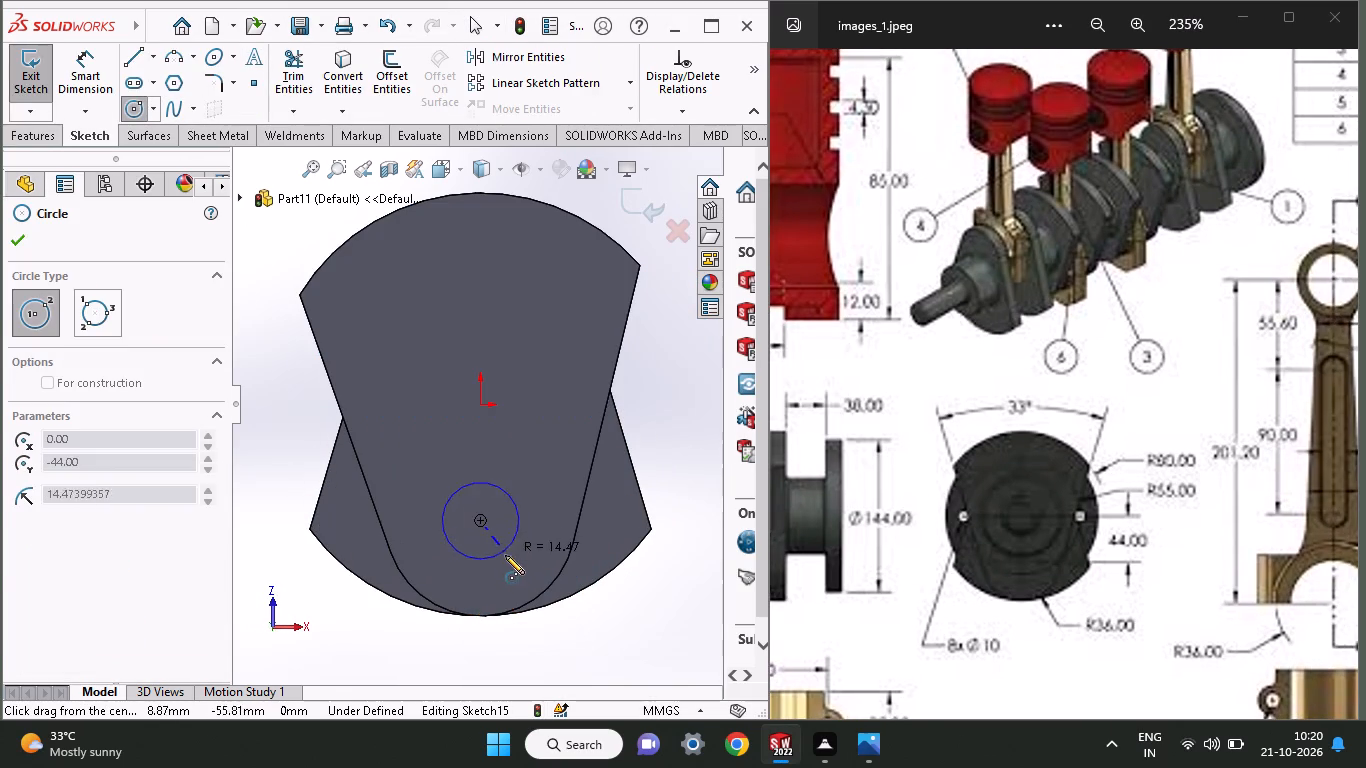
{"action": "left_click", "coordinate": [507, 559]}
{"action": "left_click", "coordinate": [61, 65]}
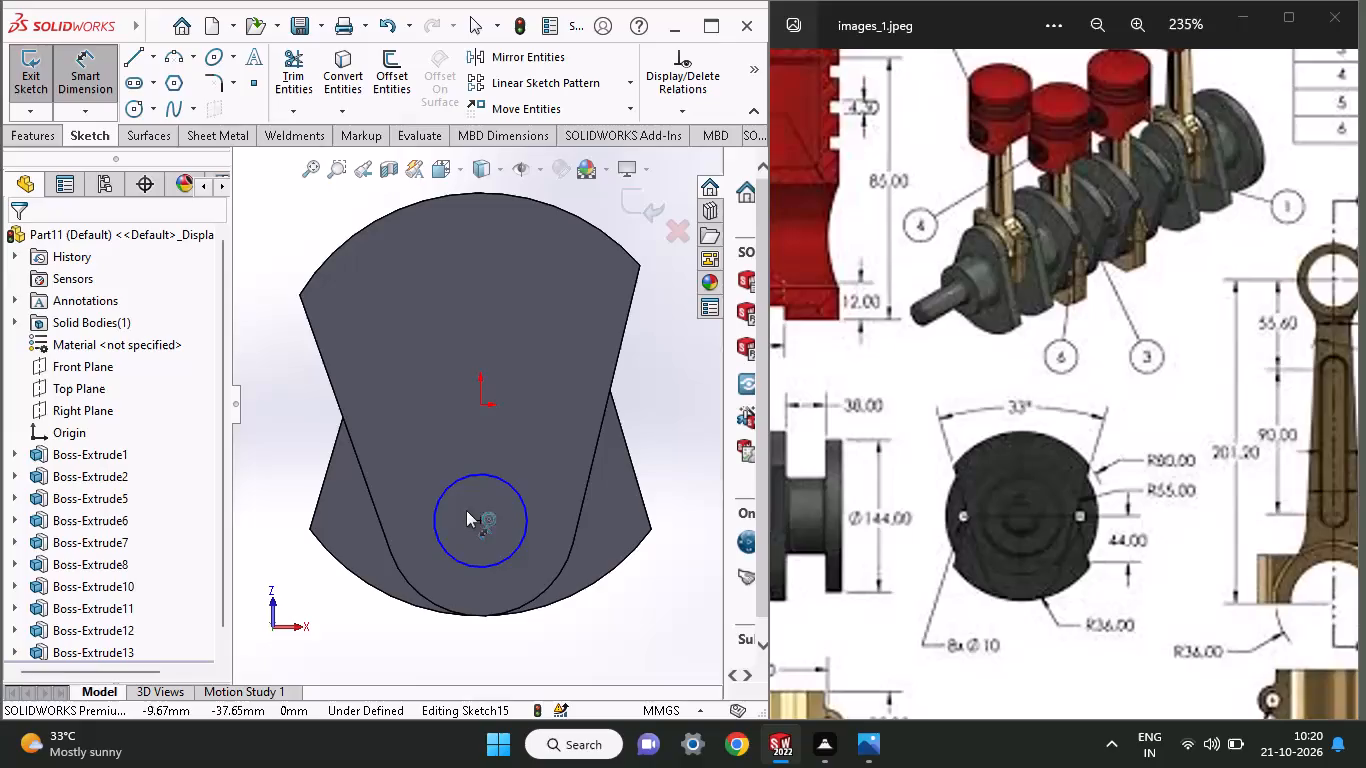
{"action": "left_click", "coordinate": [467, 480]}
{"action": "left_click", "coordinate": [474, 429]}
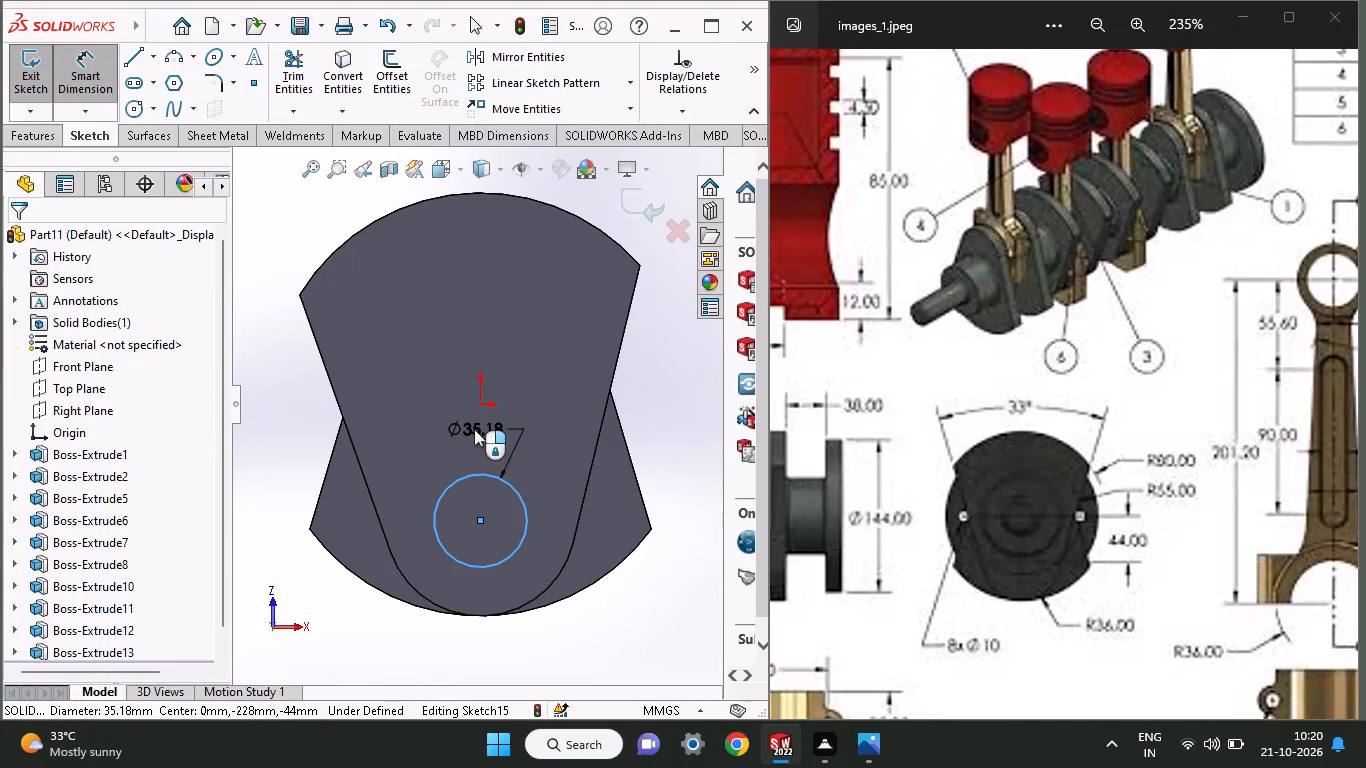
{"action": "key", "text": "5"}
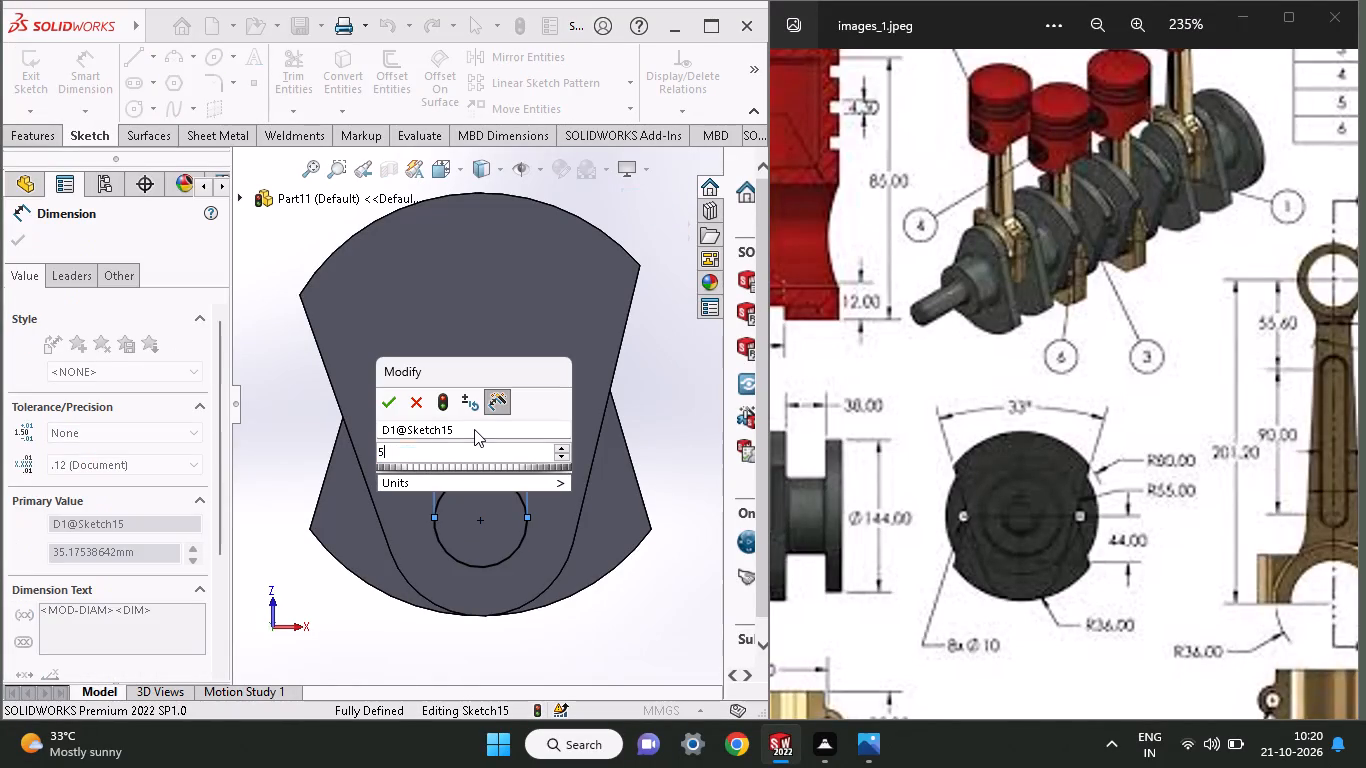
{"action": "key", "text": "4"}
{"action": "key", "text": "Return"}
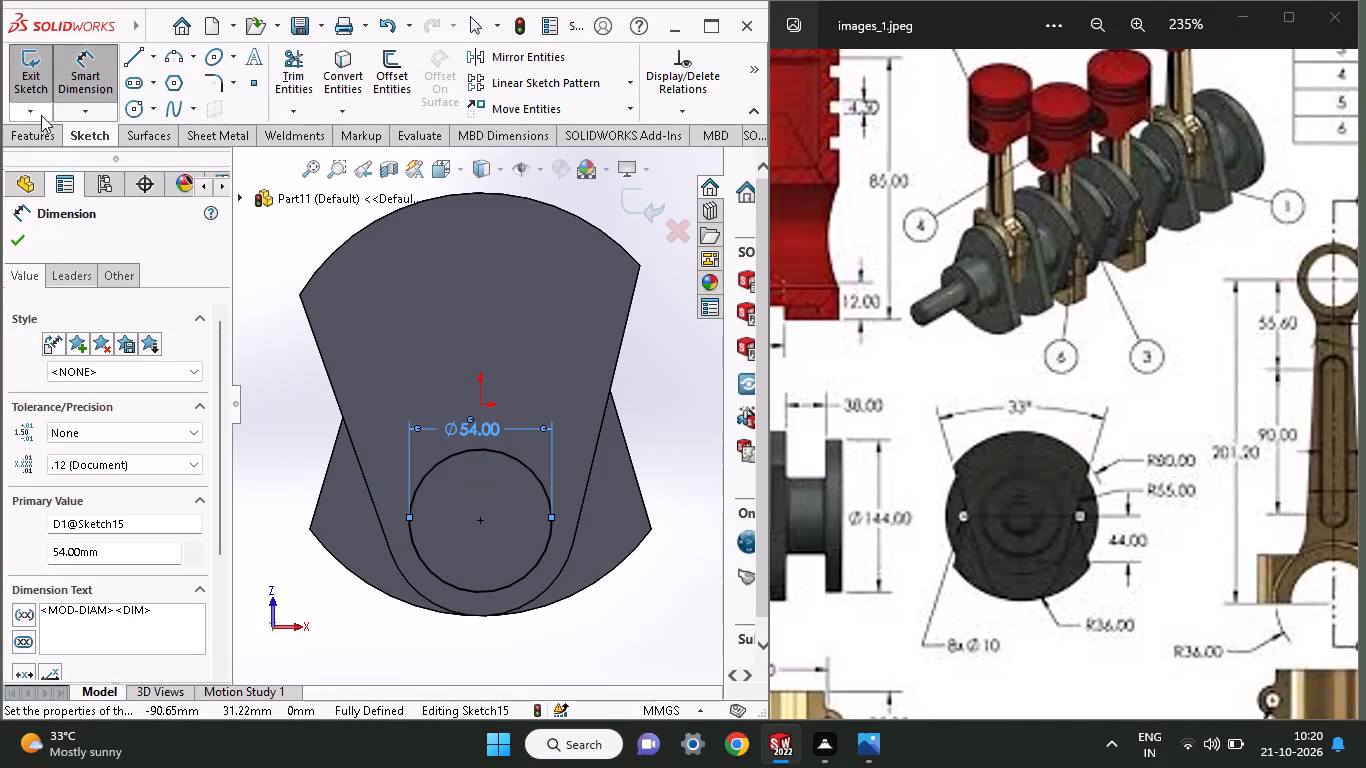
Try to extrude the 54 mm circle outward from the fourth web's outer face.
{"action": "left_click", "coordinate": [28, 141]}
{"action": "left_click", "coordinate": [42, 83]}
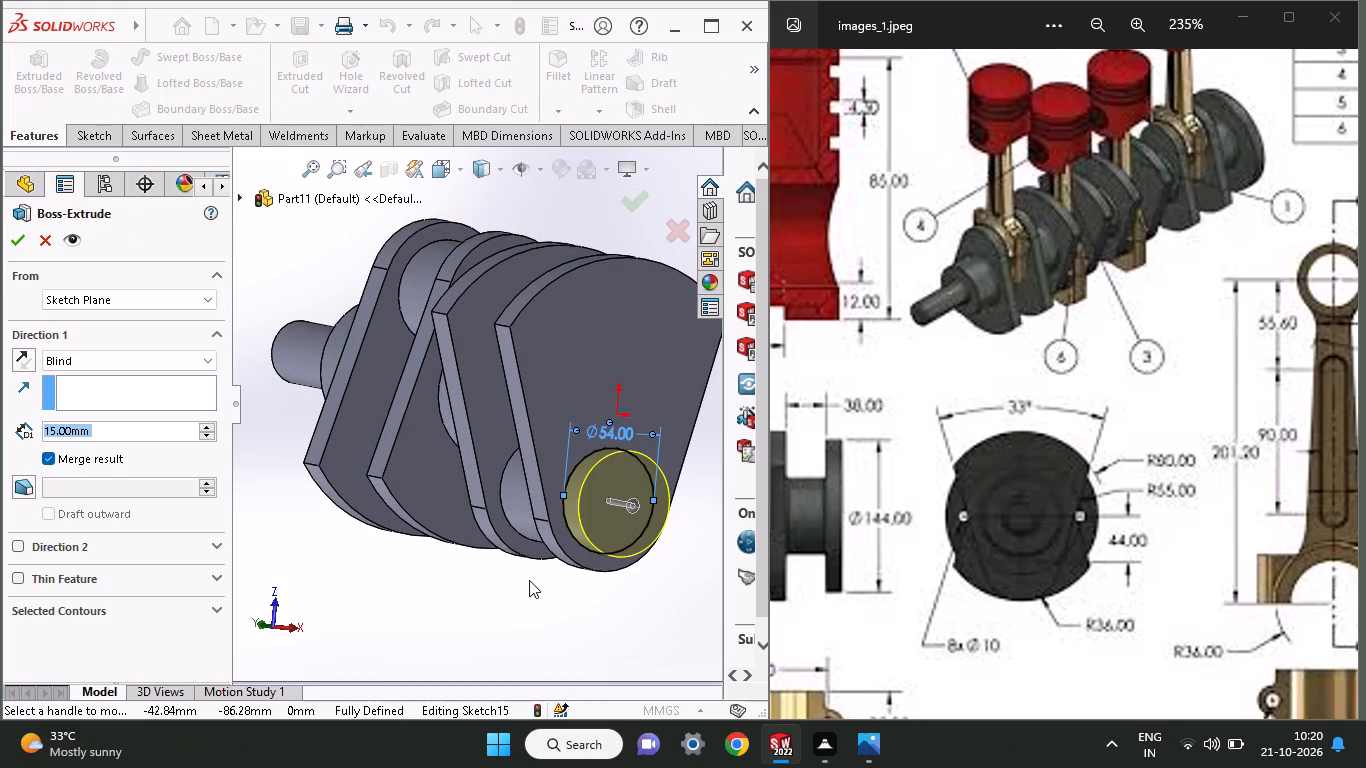
Compare the crankshaft's sections from the side and from both ends with the crankshaft side view in the reference drawing.
{"action": "middle_click_drag", "start_coordinate": [1078, 480], "coordinate": [1167, 457]}
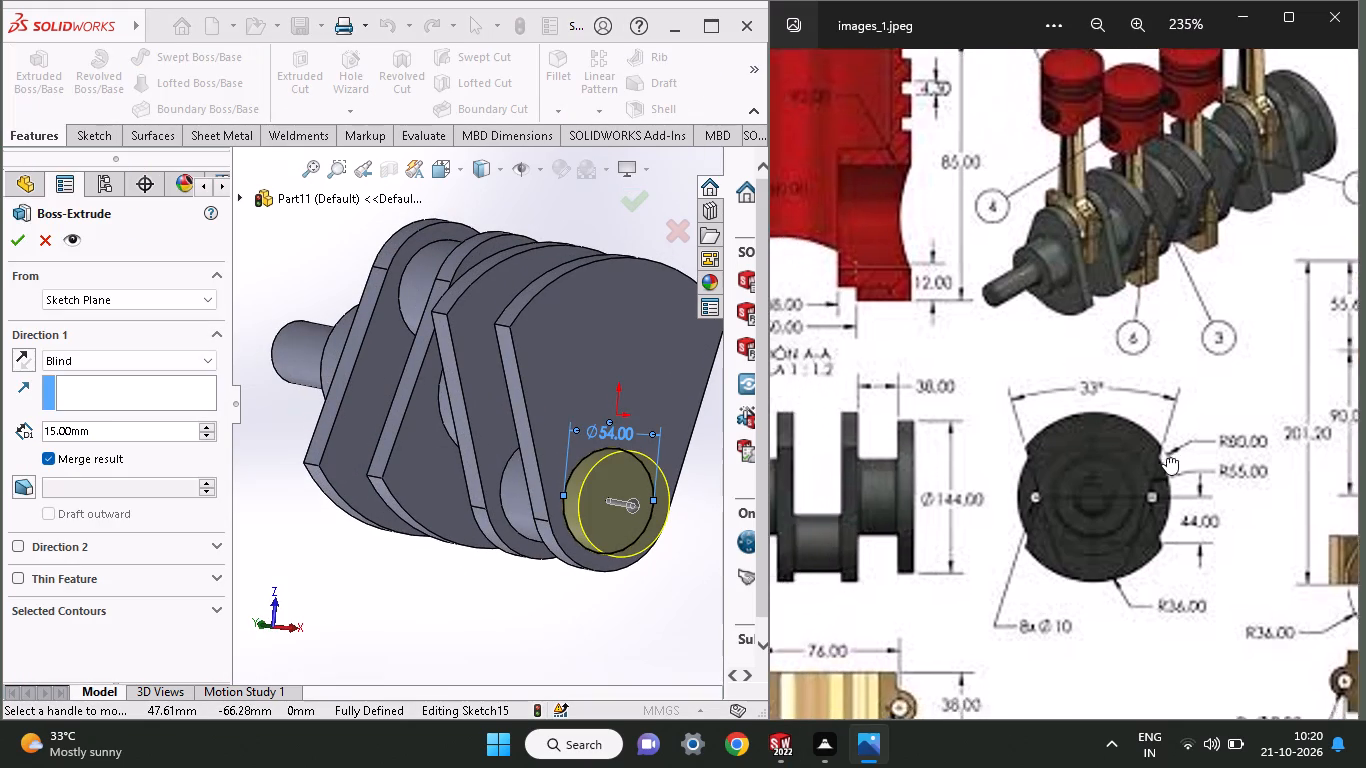
{"action": "middle_click_drag", "start_coordinate": [1167, 457], "coordinate": [1365, 407]}
{"action": "middle_click_drag", "start_coordinate": [1118, 621], "coordinate": [1204, 613]}
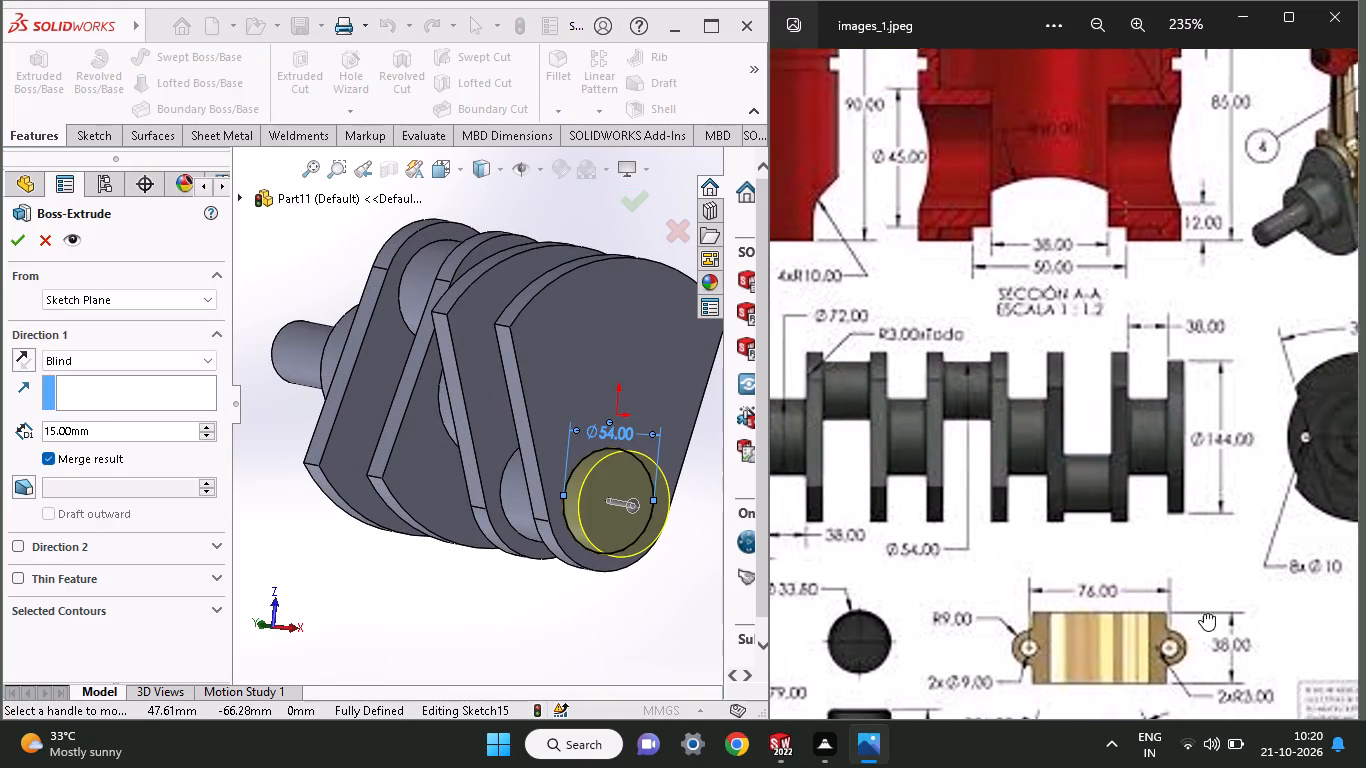
{"action": "middle_click_drag", "start_coordinate": [1204, 613], "coordinate": [1363, 589]}
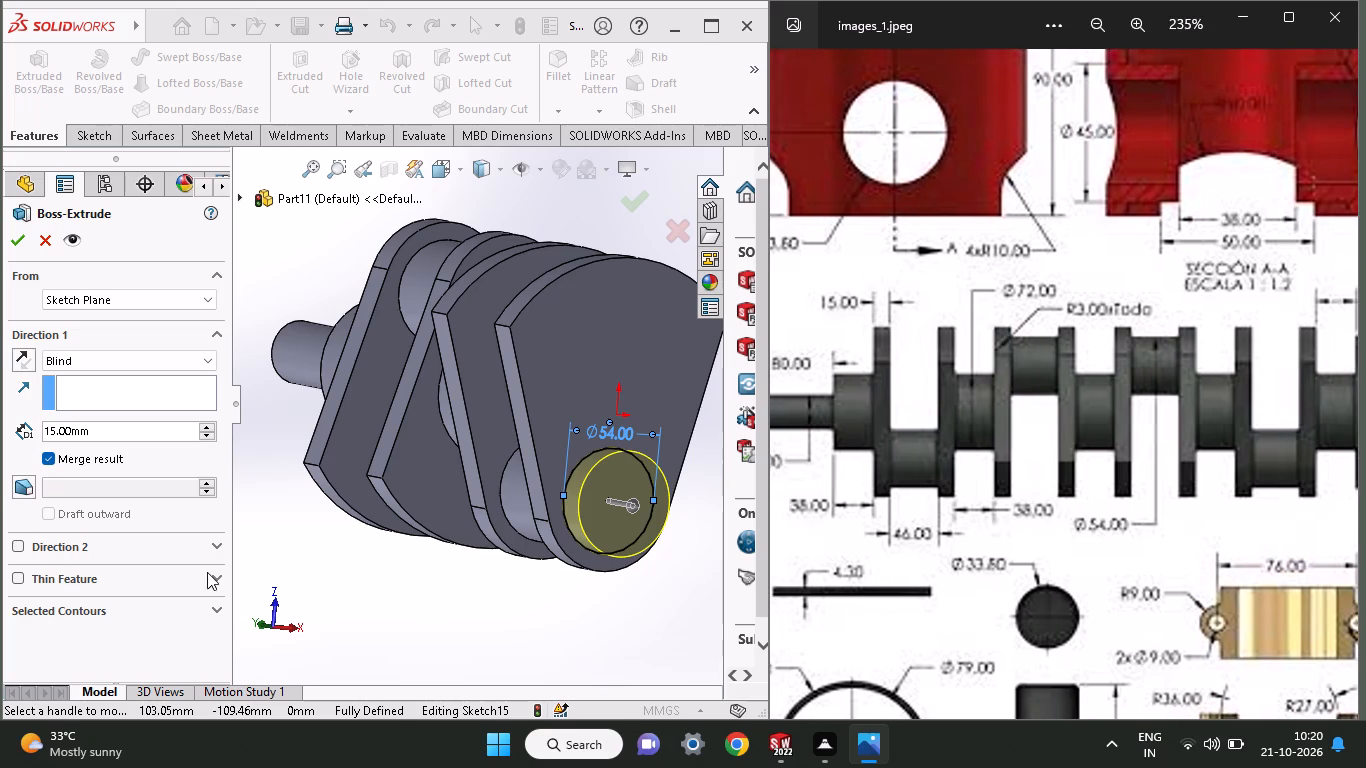
{"action": "middle_click_drag", "start_coordinate": [207, 572], "coordinate": [264, 570]}
{"action": "middle_click_drag", "start_coordinate": [350, 557], "coordinate": [407, 555]}
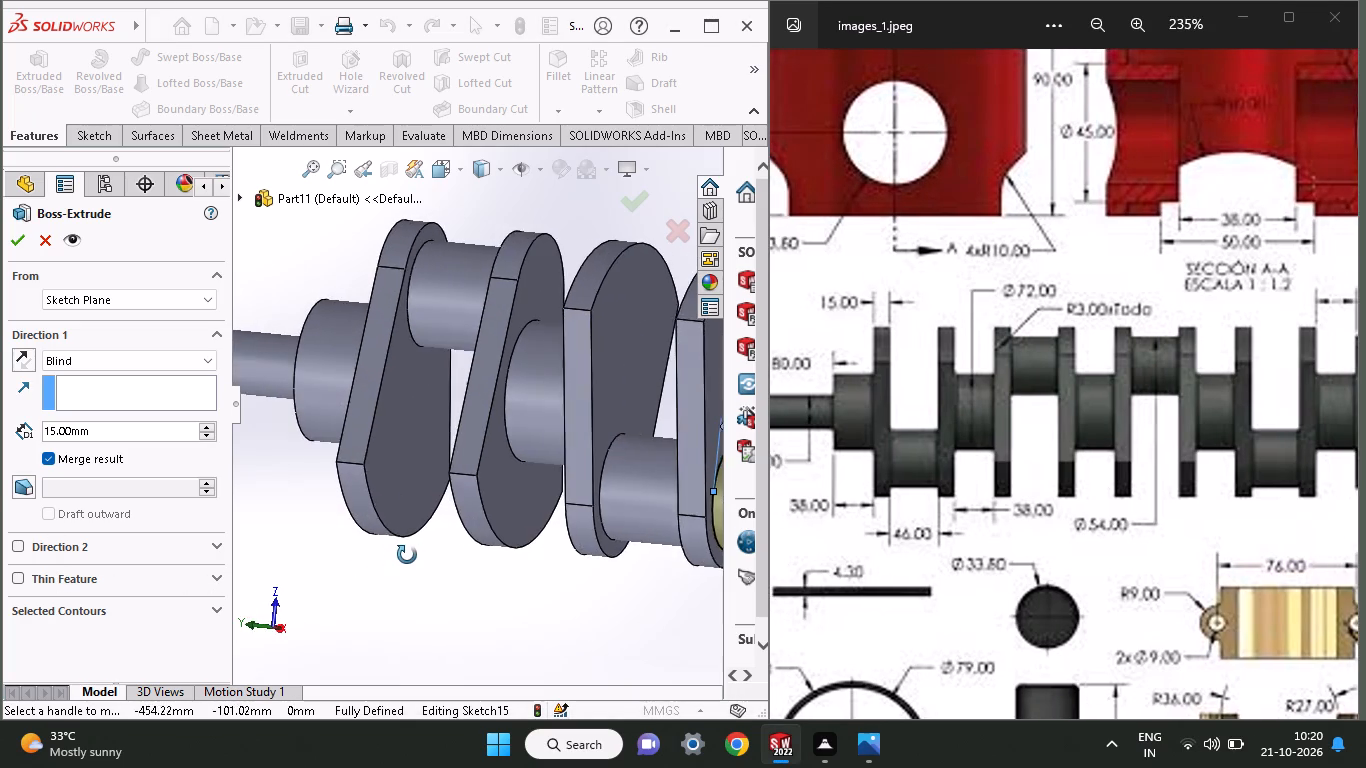
{"action": "middle_click_drag", "start_coordinate": [407, 555], "coordinate": [431, 584]}
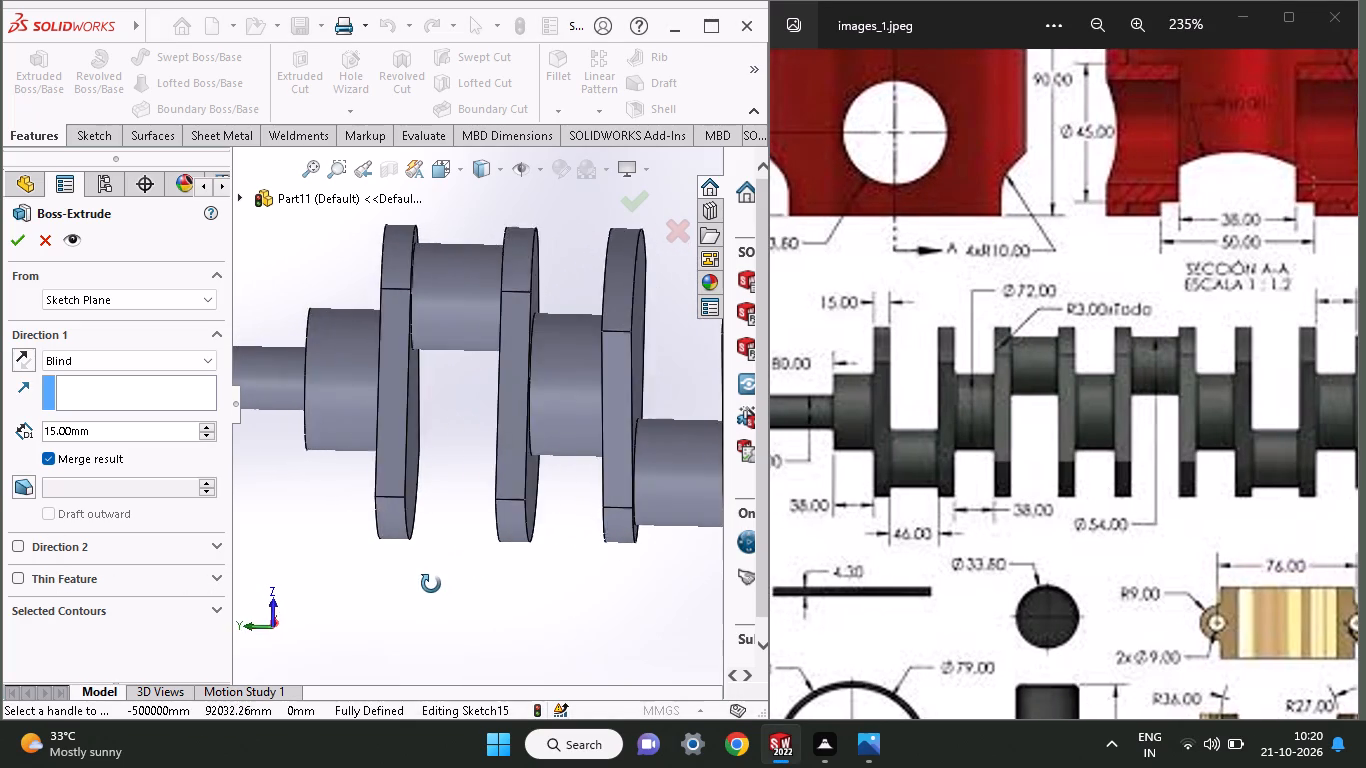
{"action": "middle_click_drag", "start_coordinate": [431, 584], "coordinate": [440, 584]}
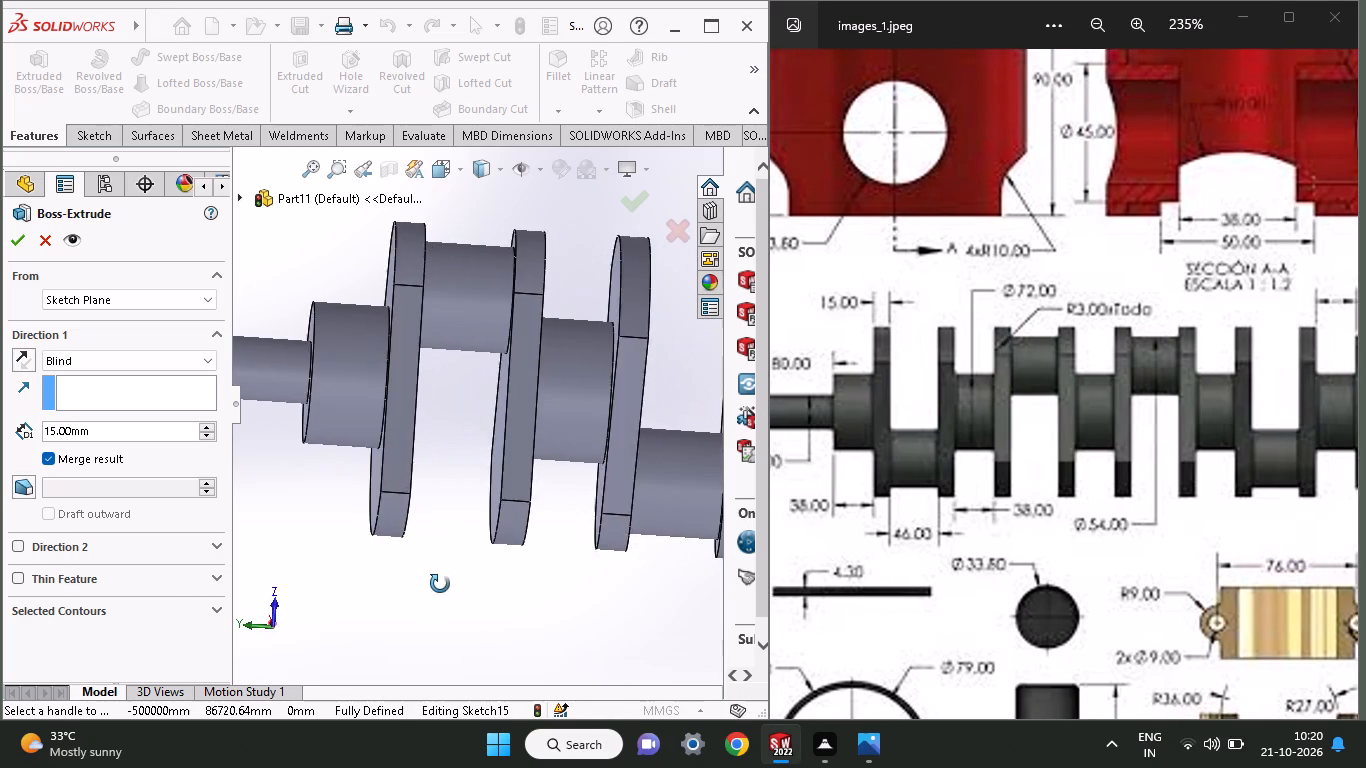
{"action": "middle_click_drag", "start_coordinate": [440, 584], "coordinate": [407, 216]}
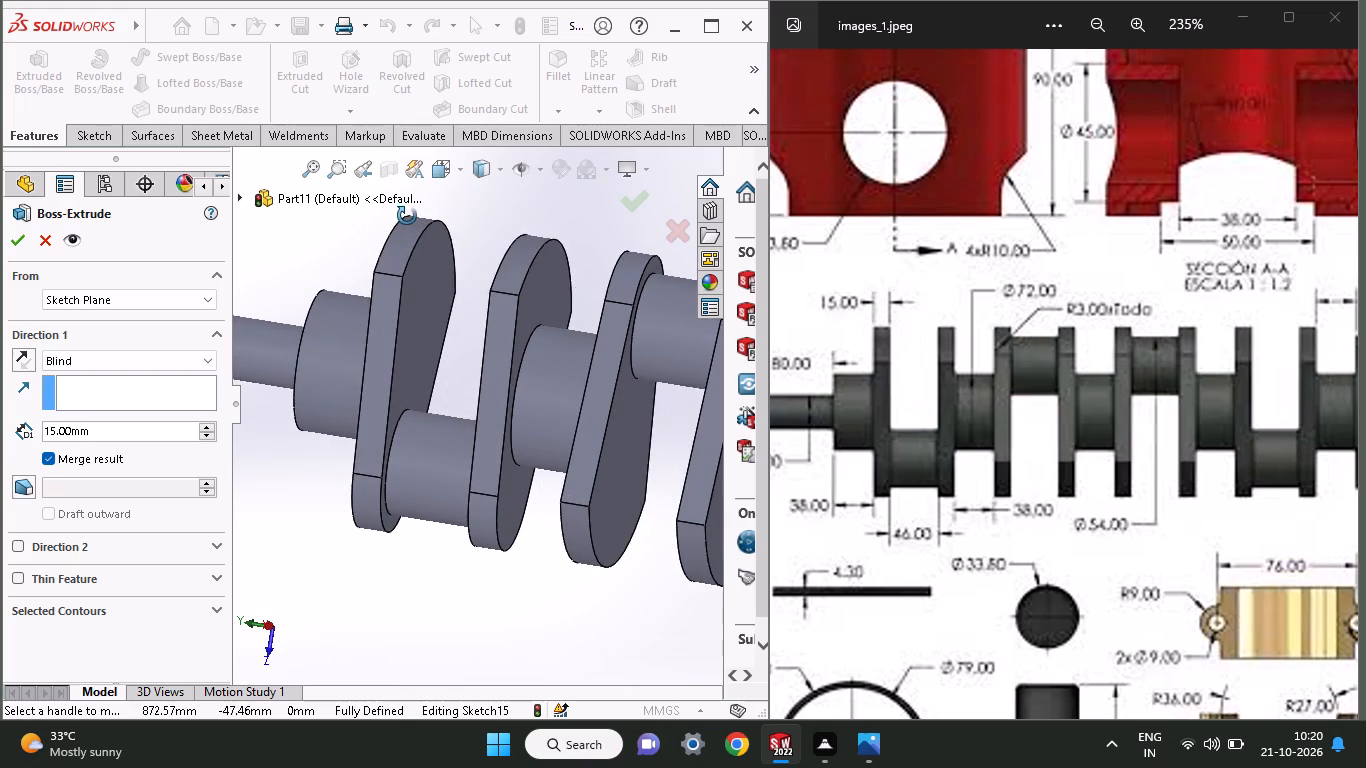
{"action": "middle_click_drag", "start_coordinate": [407, 216], "coordinate": [404, 215]}
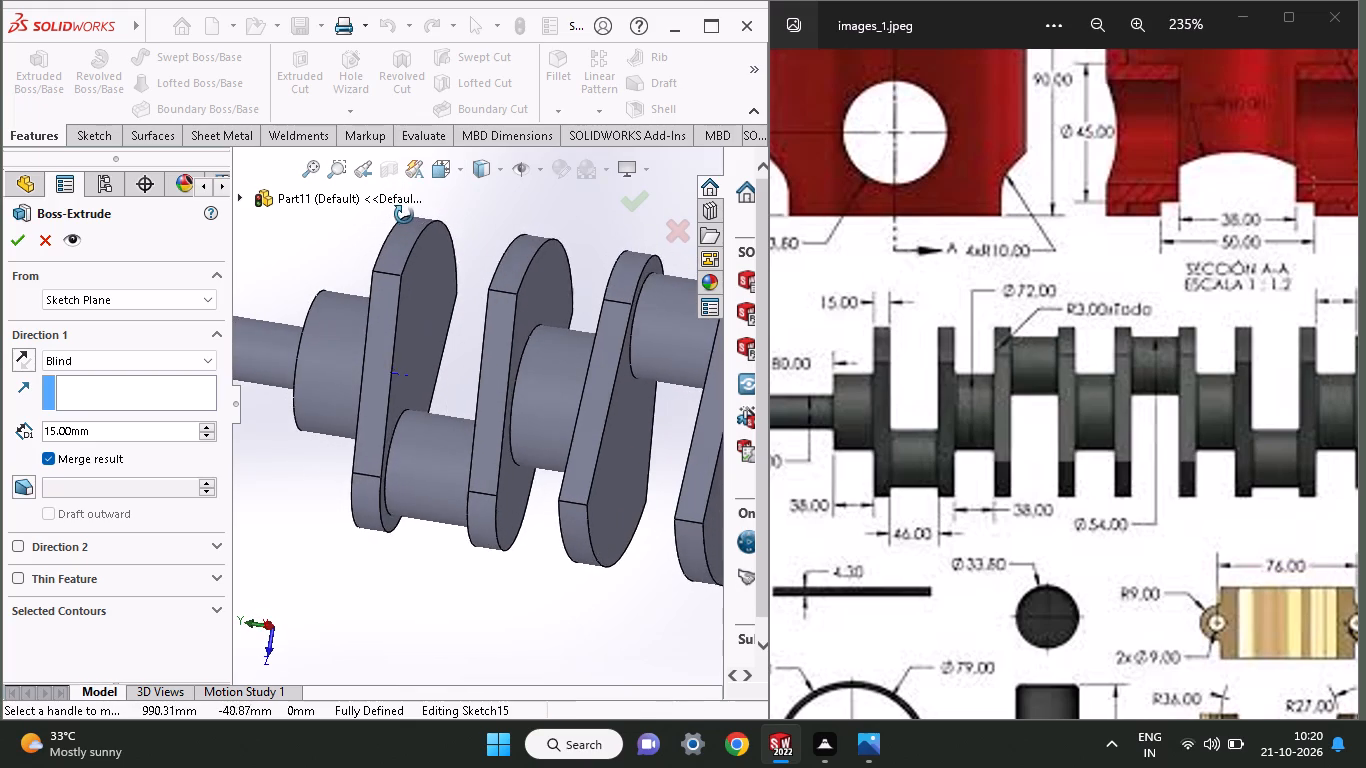
{"action": "middle_click_drag", "start_coordinate": [404, 215], "coordinate": [413, 196]}
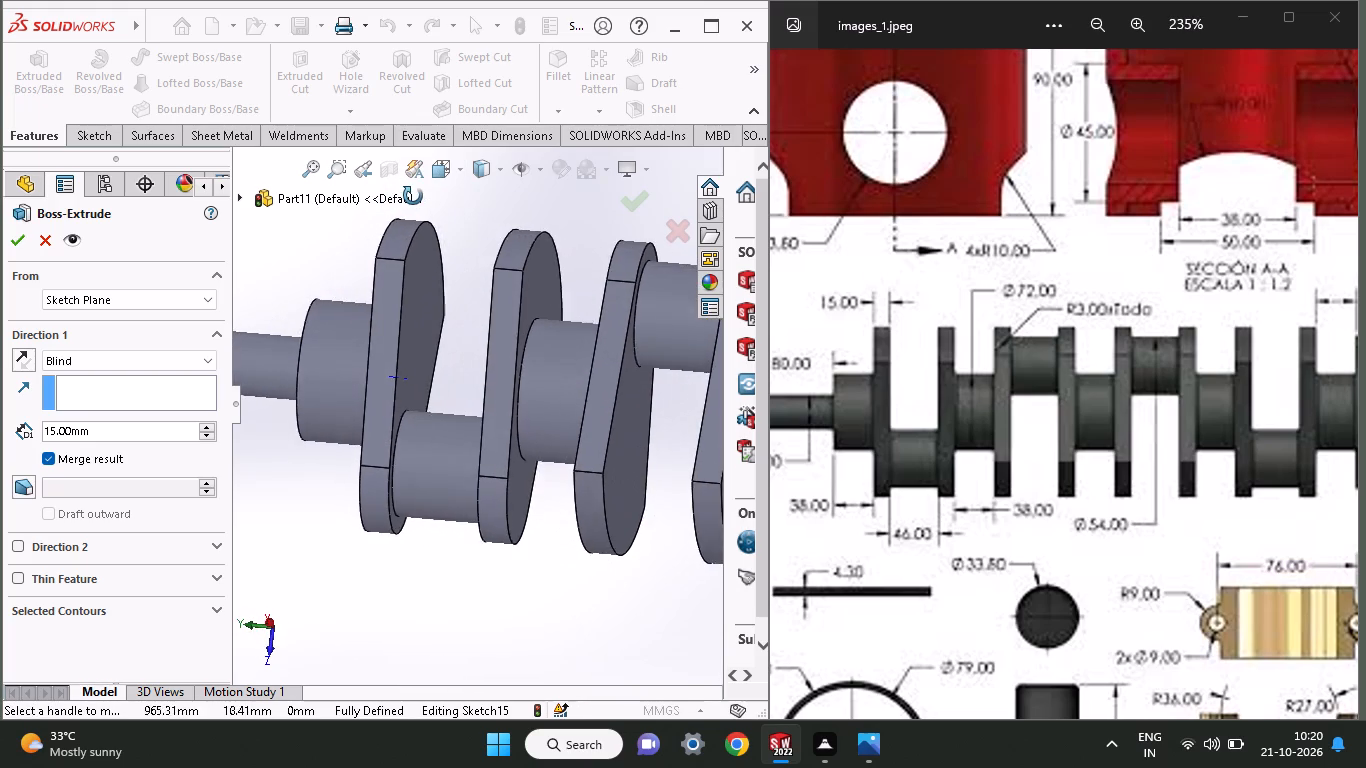
{"action": "middle_click_drag", "start_coordinate": [413, 196], "coordinate": [316, 212]}
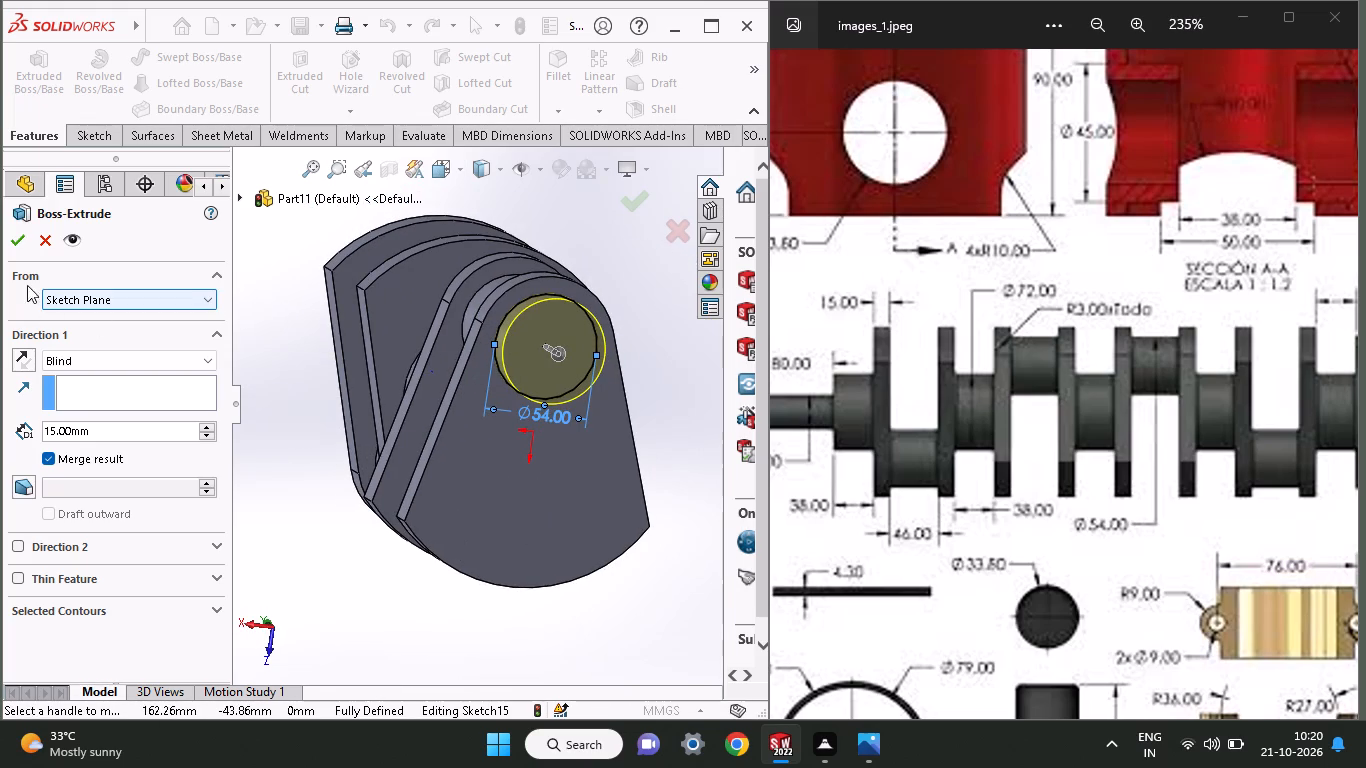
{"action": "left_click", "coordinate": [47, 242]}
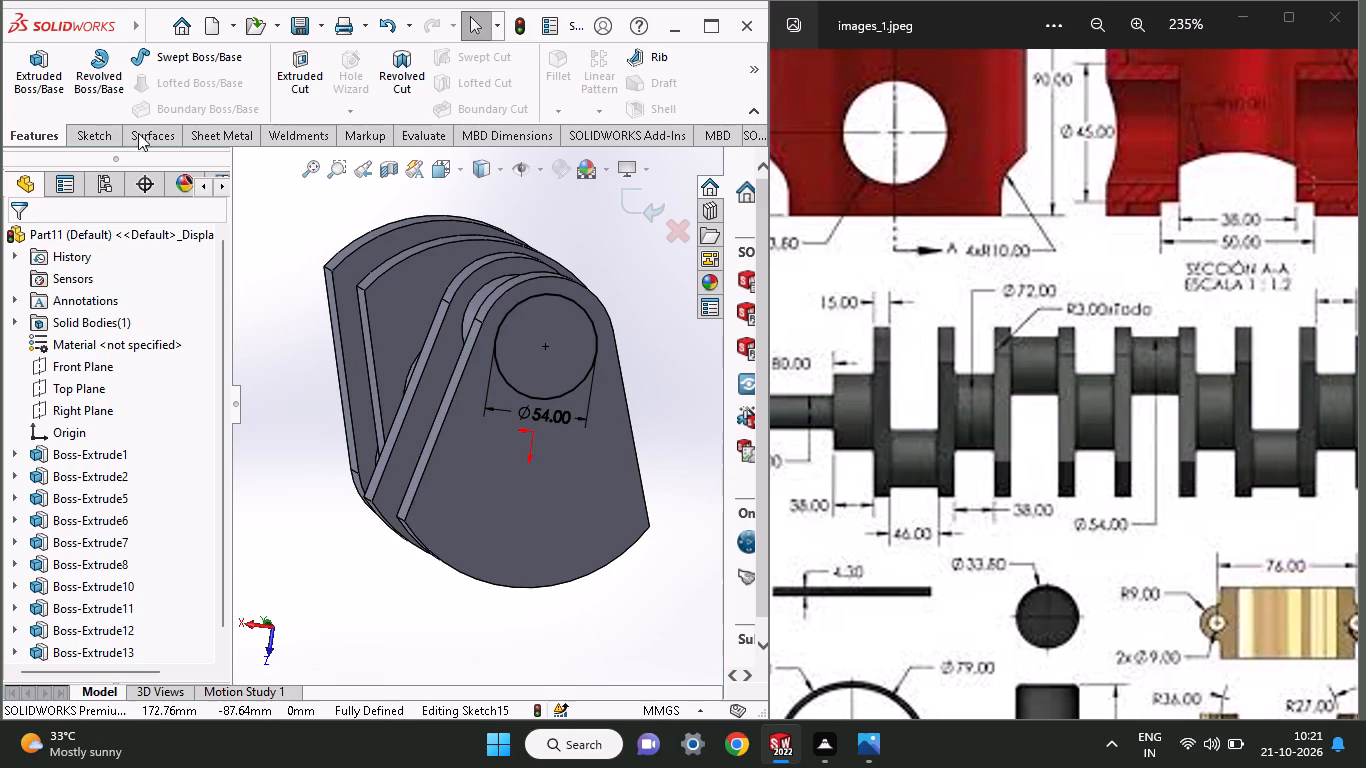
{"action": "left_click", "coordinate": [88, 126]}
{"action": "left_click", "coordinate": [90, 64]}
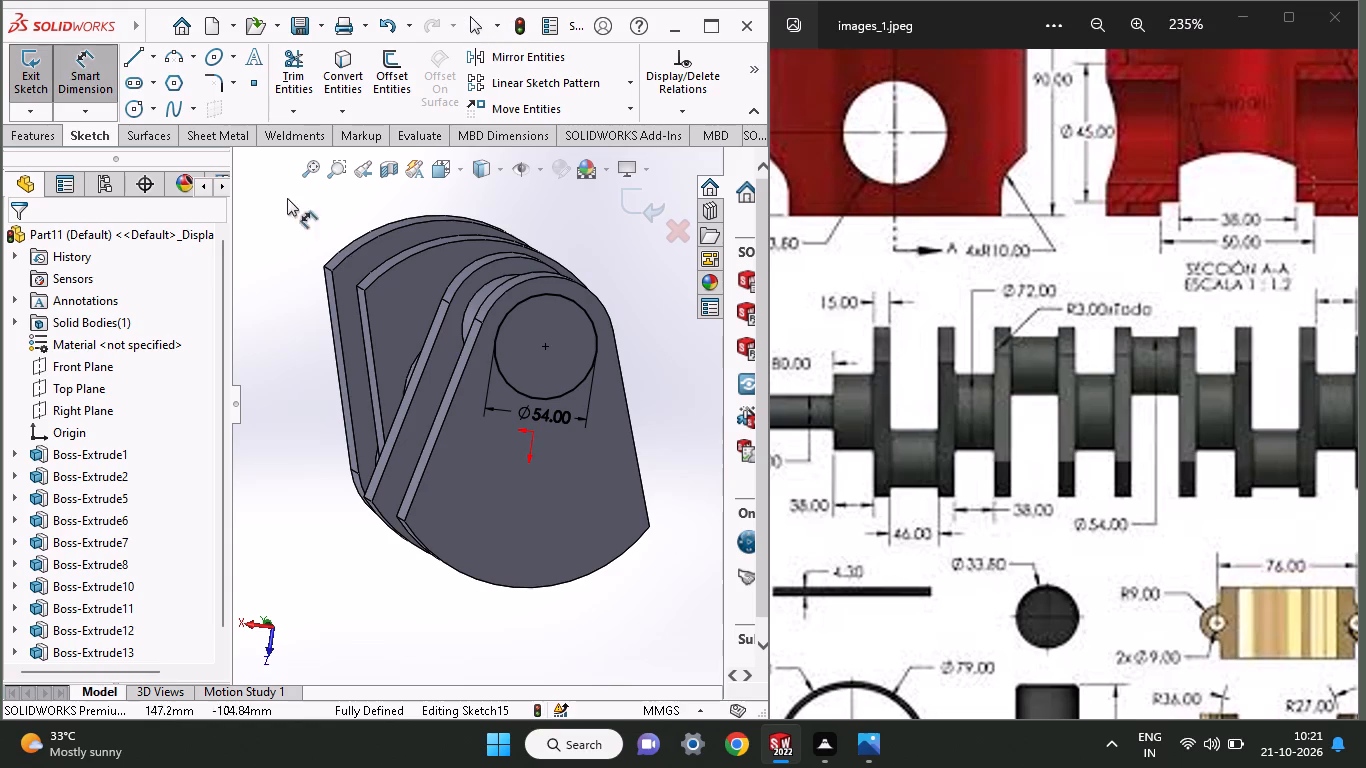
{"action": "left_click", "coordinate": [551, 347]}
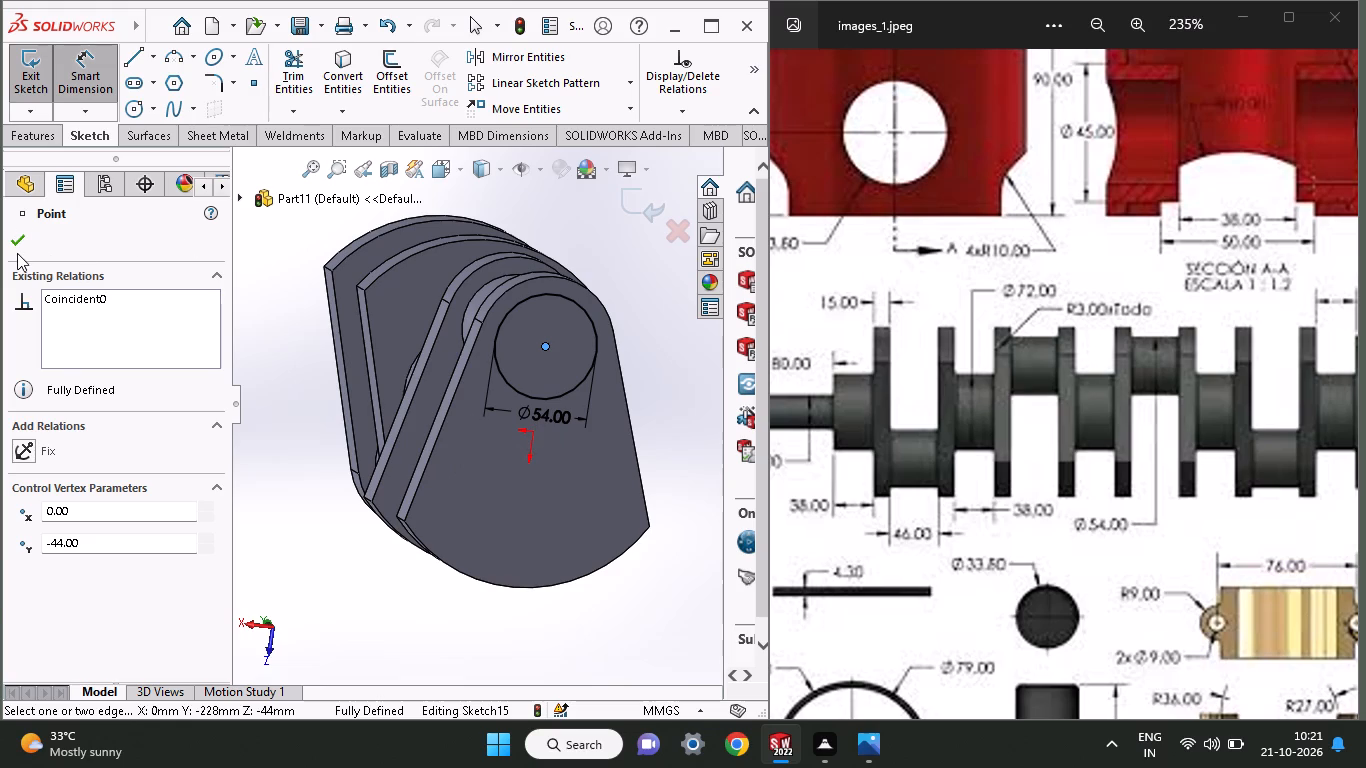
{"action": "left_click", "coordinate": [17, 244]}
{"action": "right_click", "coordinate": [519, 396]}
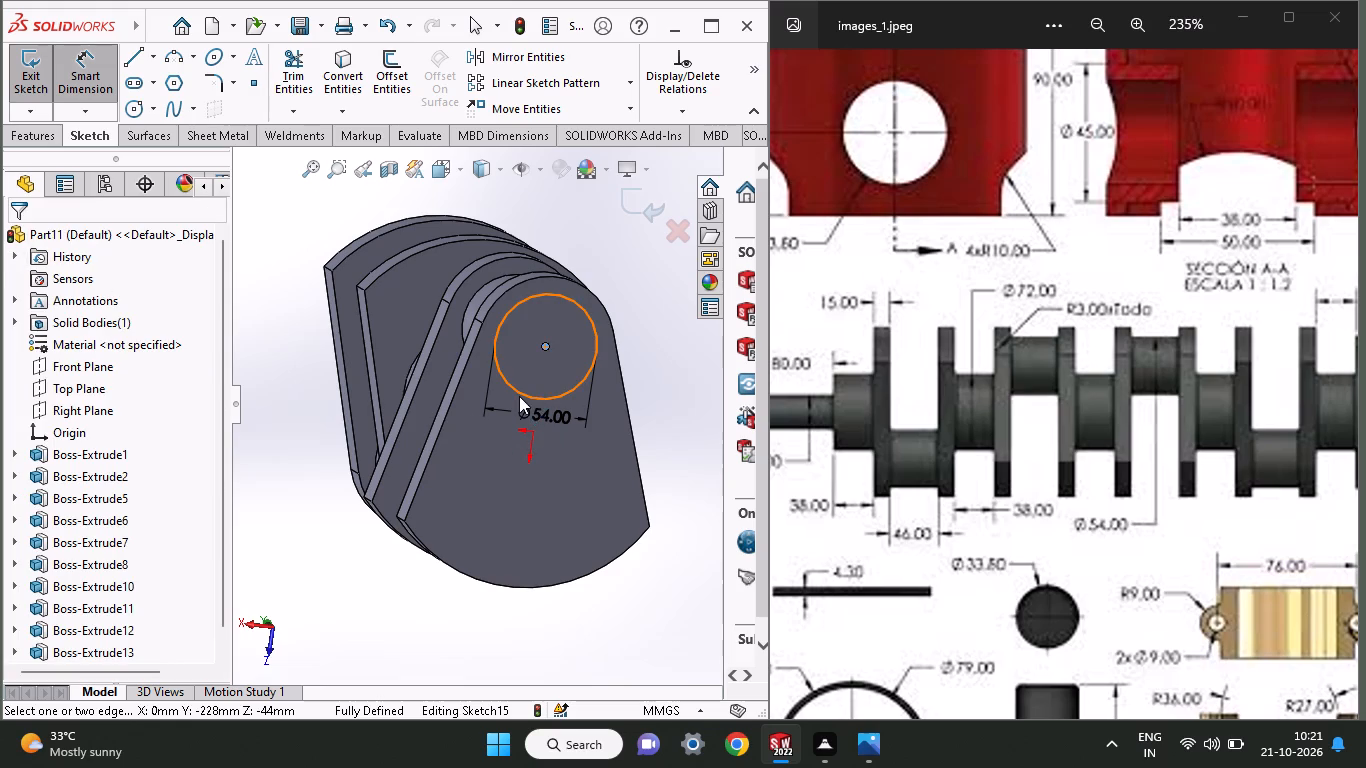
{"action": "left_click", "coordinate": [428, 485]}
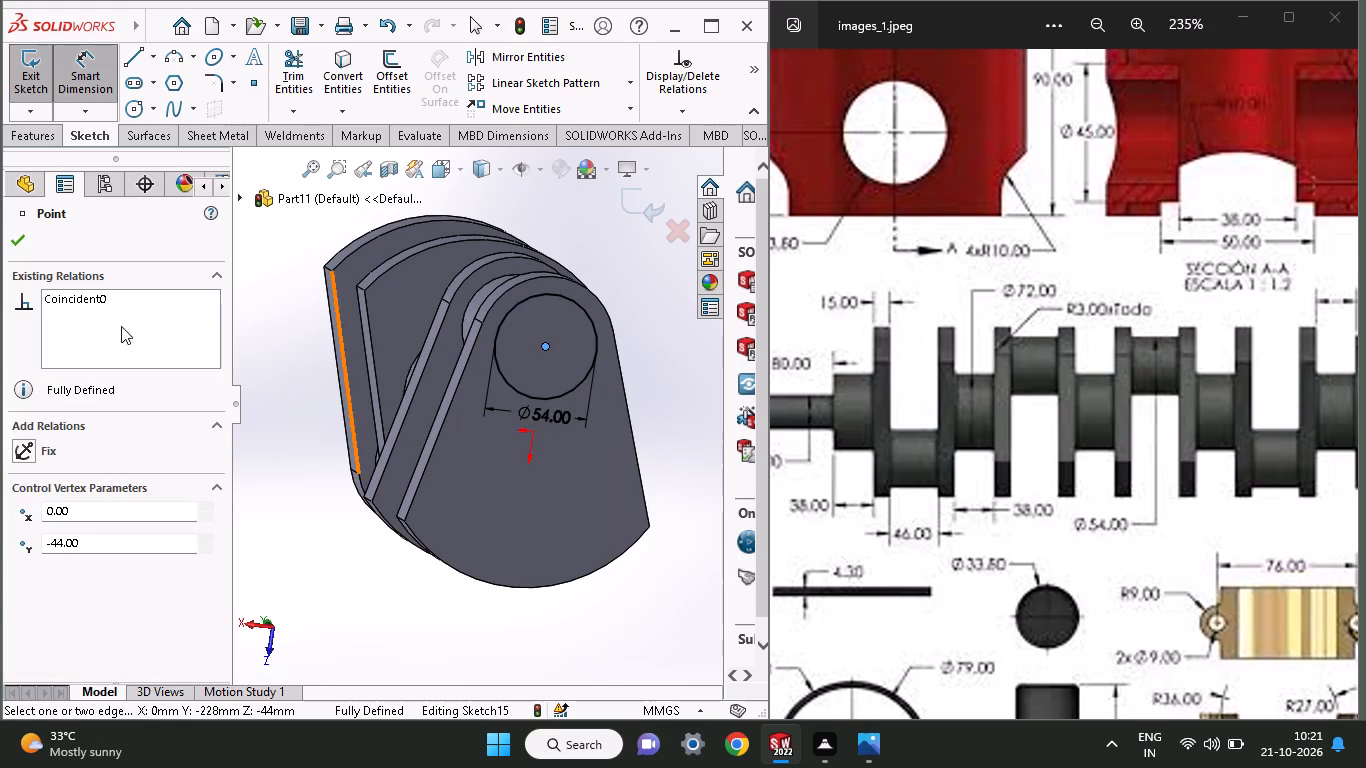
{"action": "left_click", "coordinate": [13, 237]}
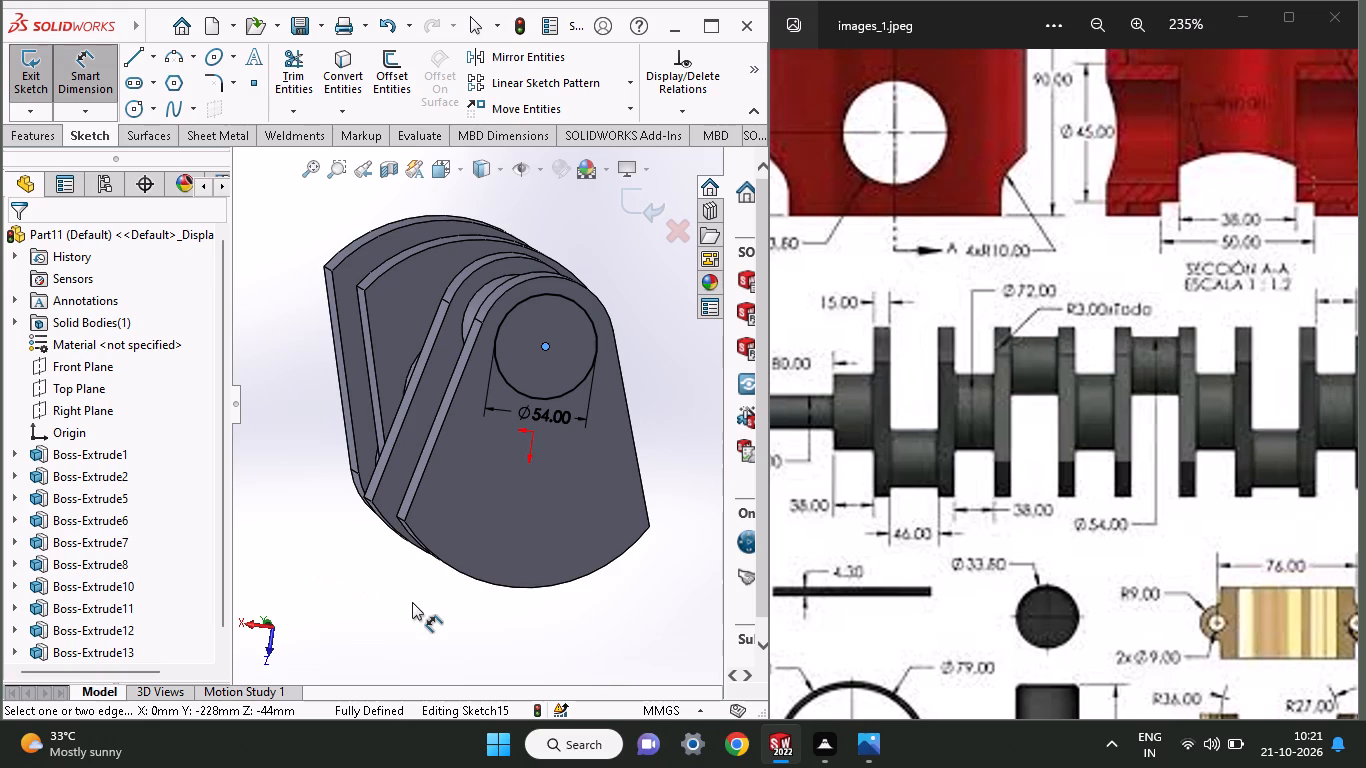
Undo the 54 mm circle and its diameter dimension on the fourth web's outer face.
{"action": "key", "text": "ctrl+z"}
{"action": "key", "text": "ctrl+z"}
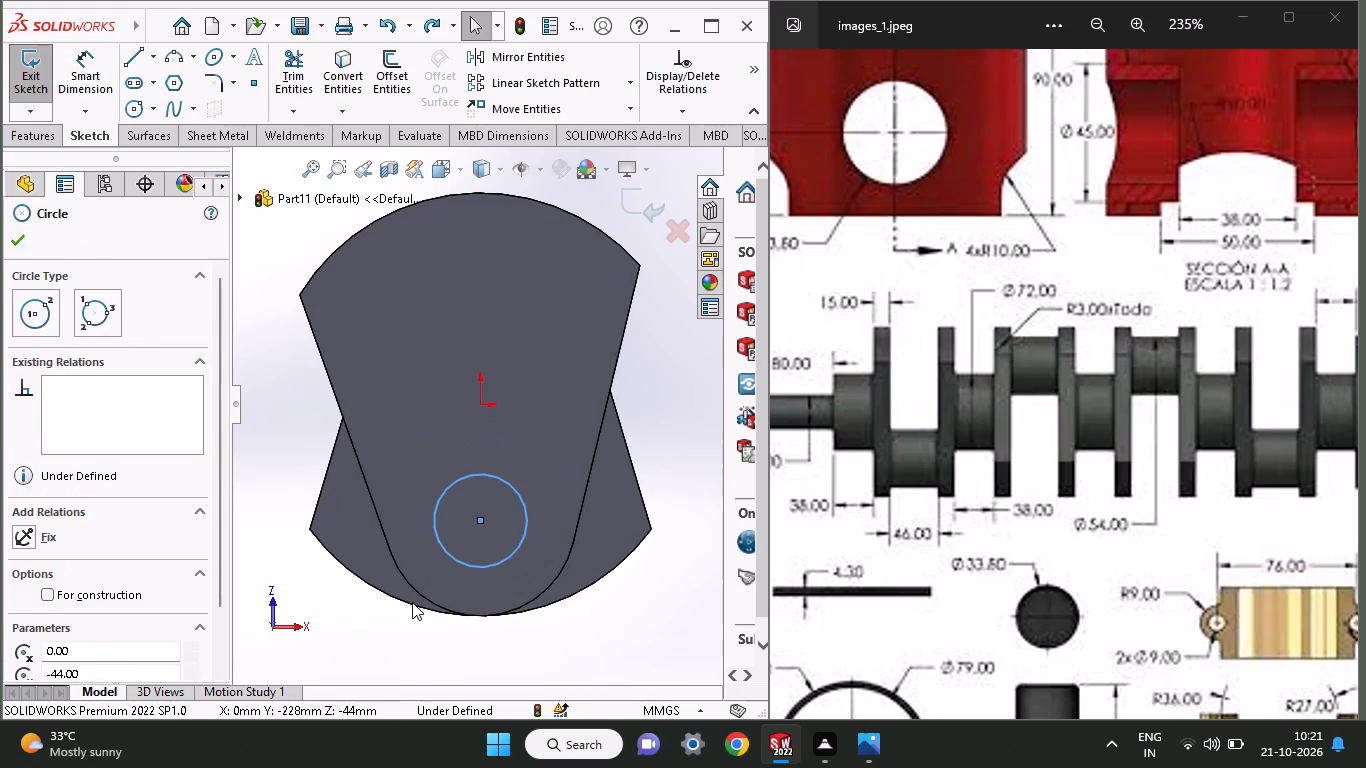
{"action": "key", "text": "ctrl+z"}
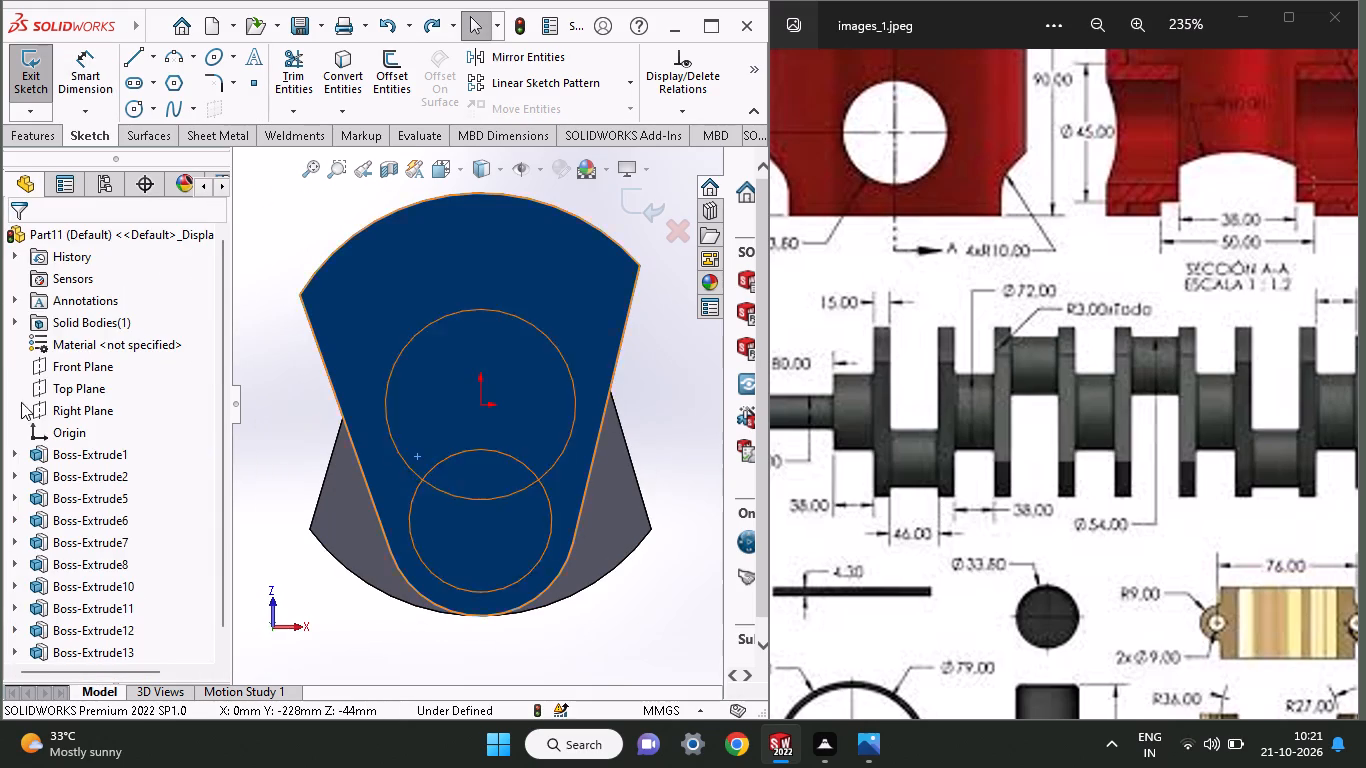
Sketch a 72 mm diameter circle on the fourth web's outer face, centred on the origin.
{"action": "left_click", "coordinate": [121, 114]}
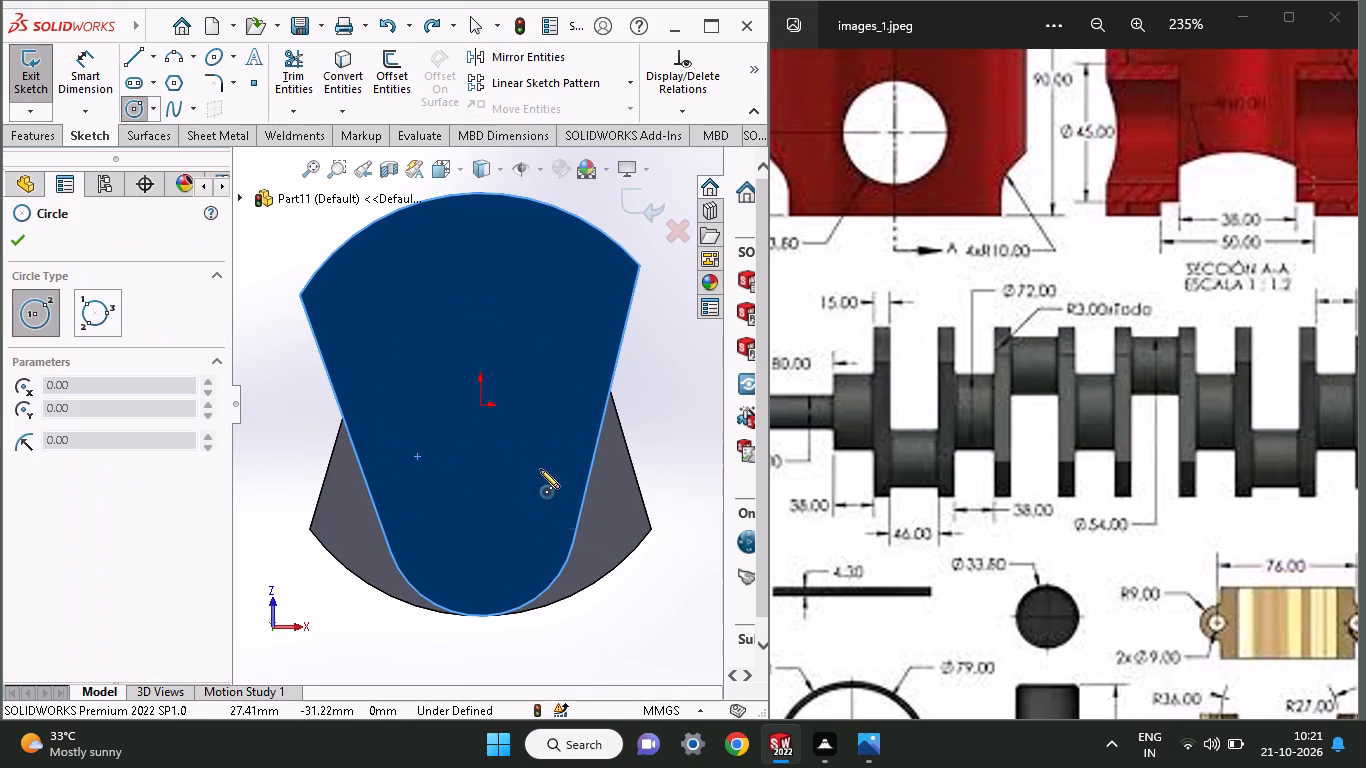
{"action": "left_click", "coordinate": [485, 406]}
{"action": "left_click", "coordinate": [522, 447]}
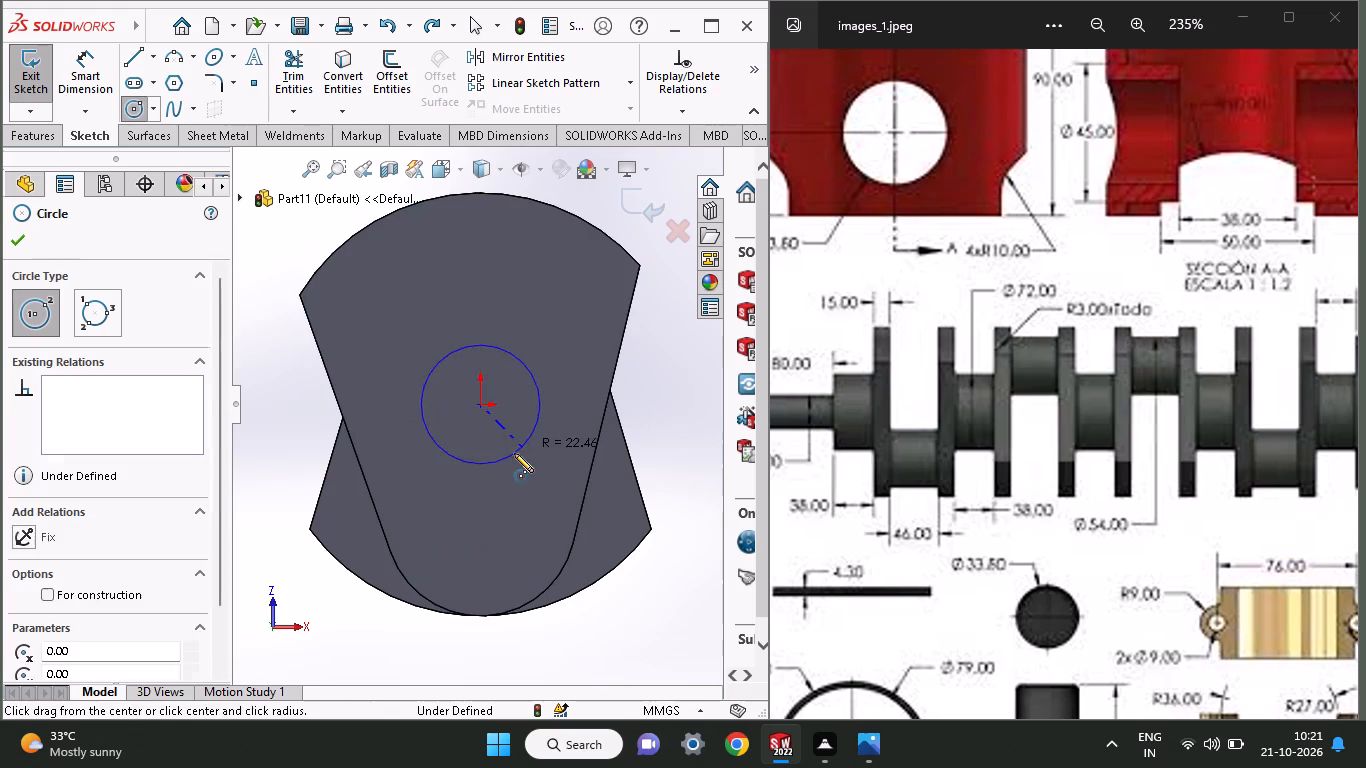
{"action": "left_click", "coordinate": [106, 89]}
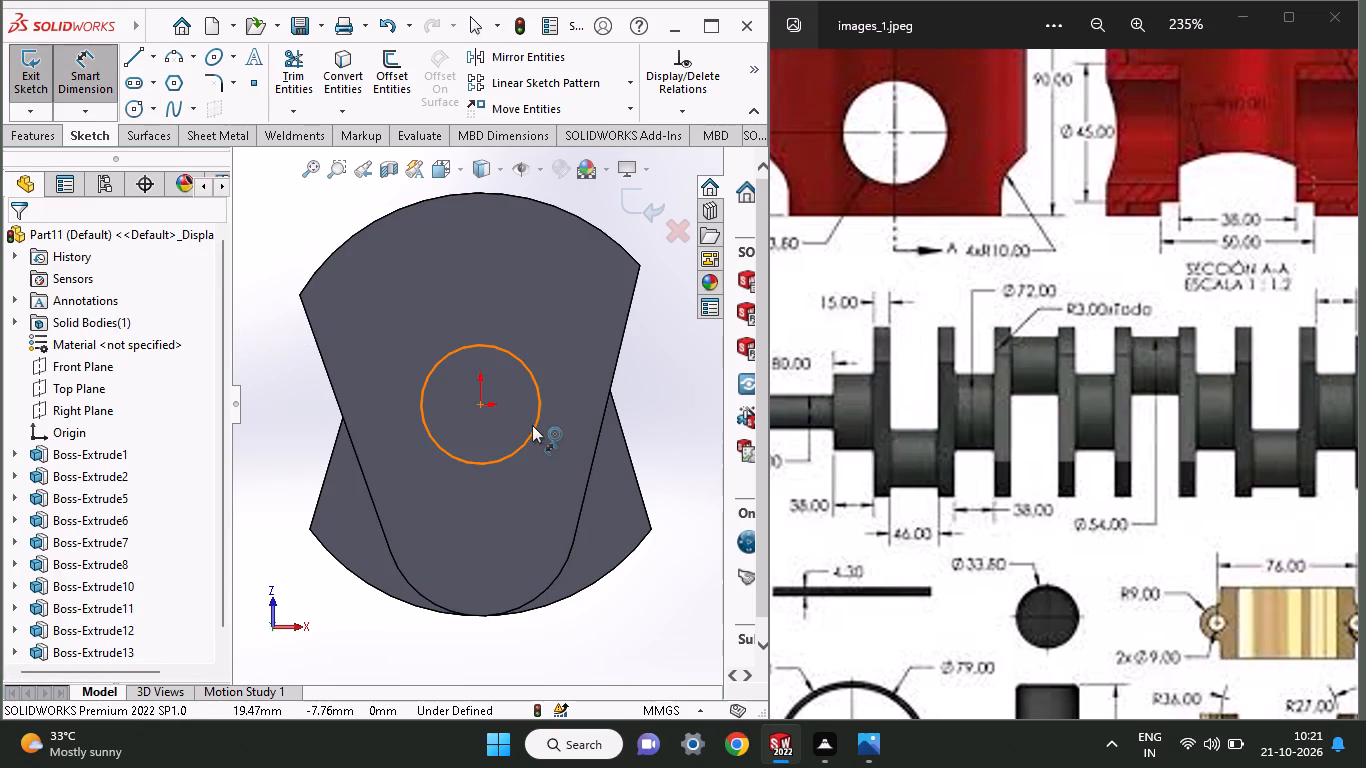
{"action": "left_click", "coordinate": [532, 425]}
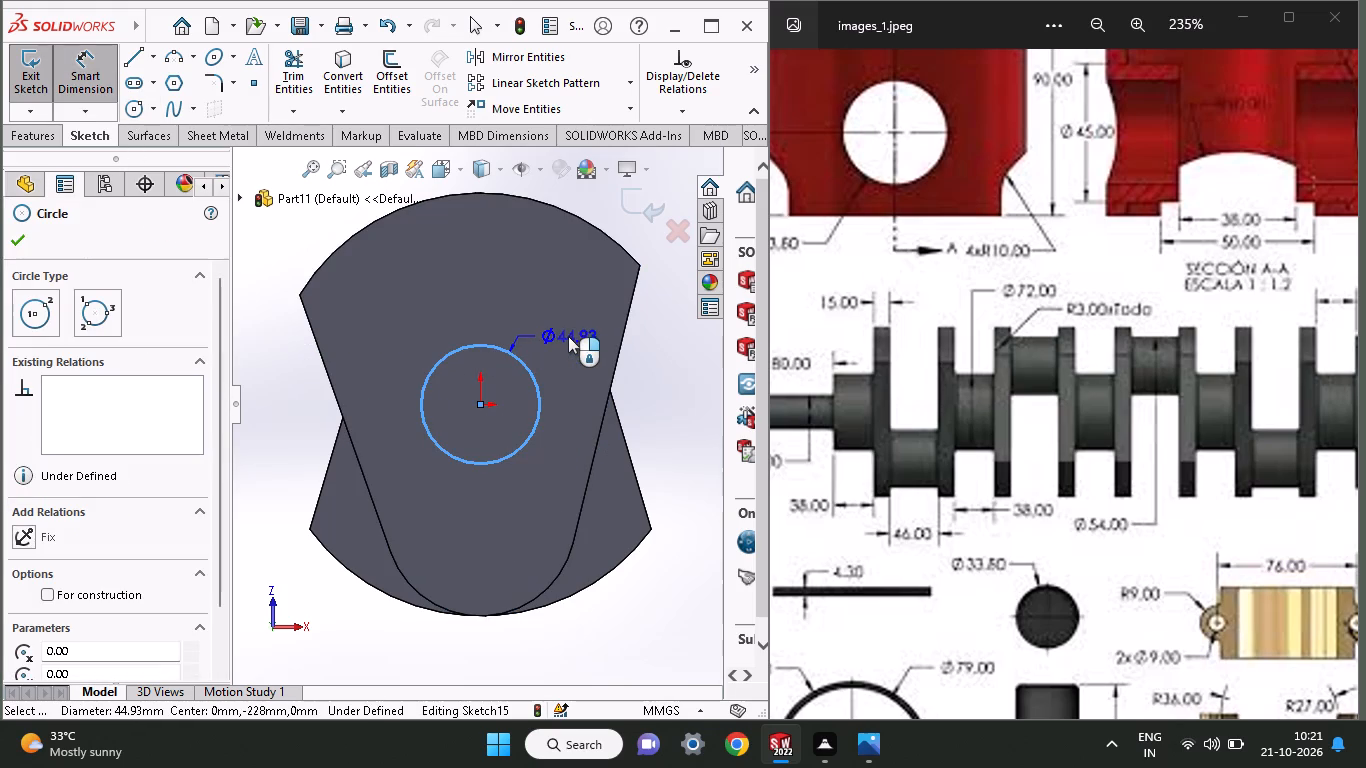
{"action": "left_click", "coordinate": [568, 336]}
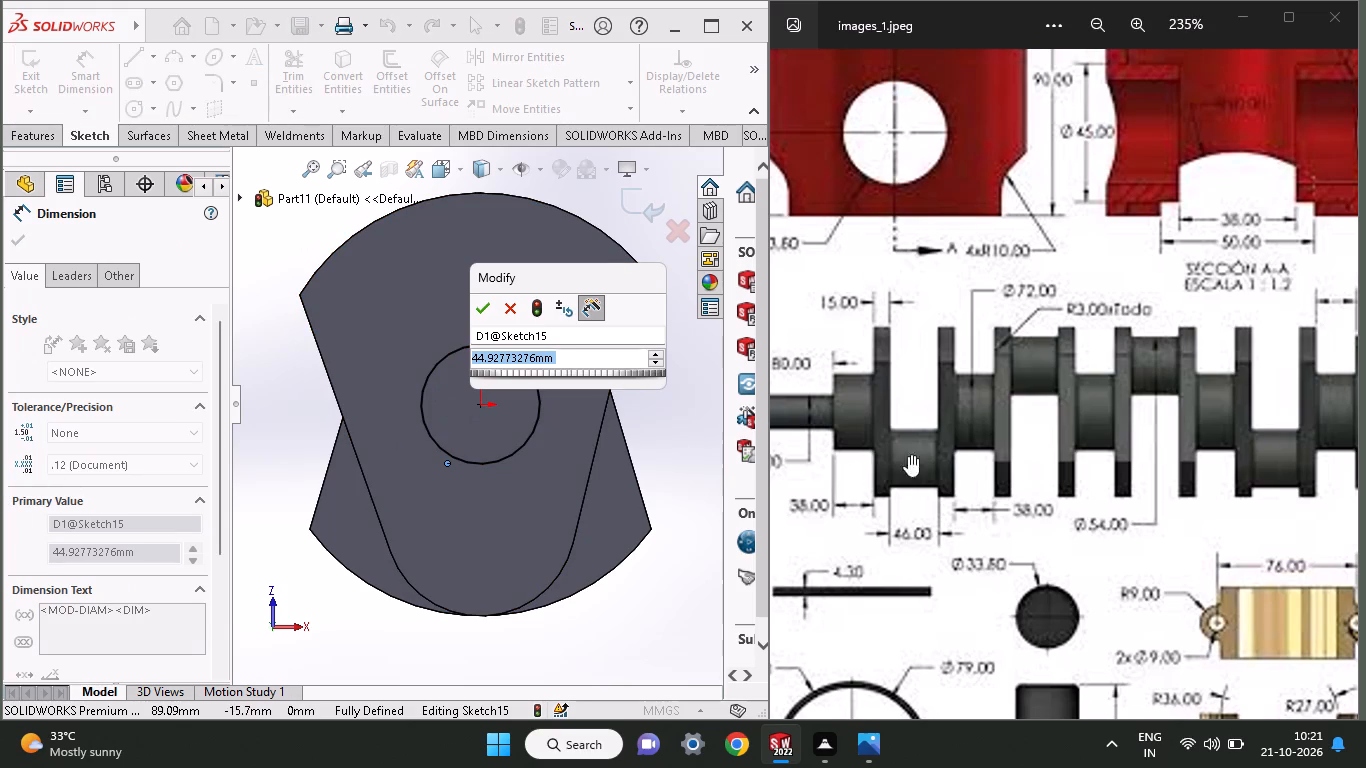
{"action": "type", "text": "72"}
{"action": "key", "text": "Return"}
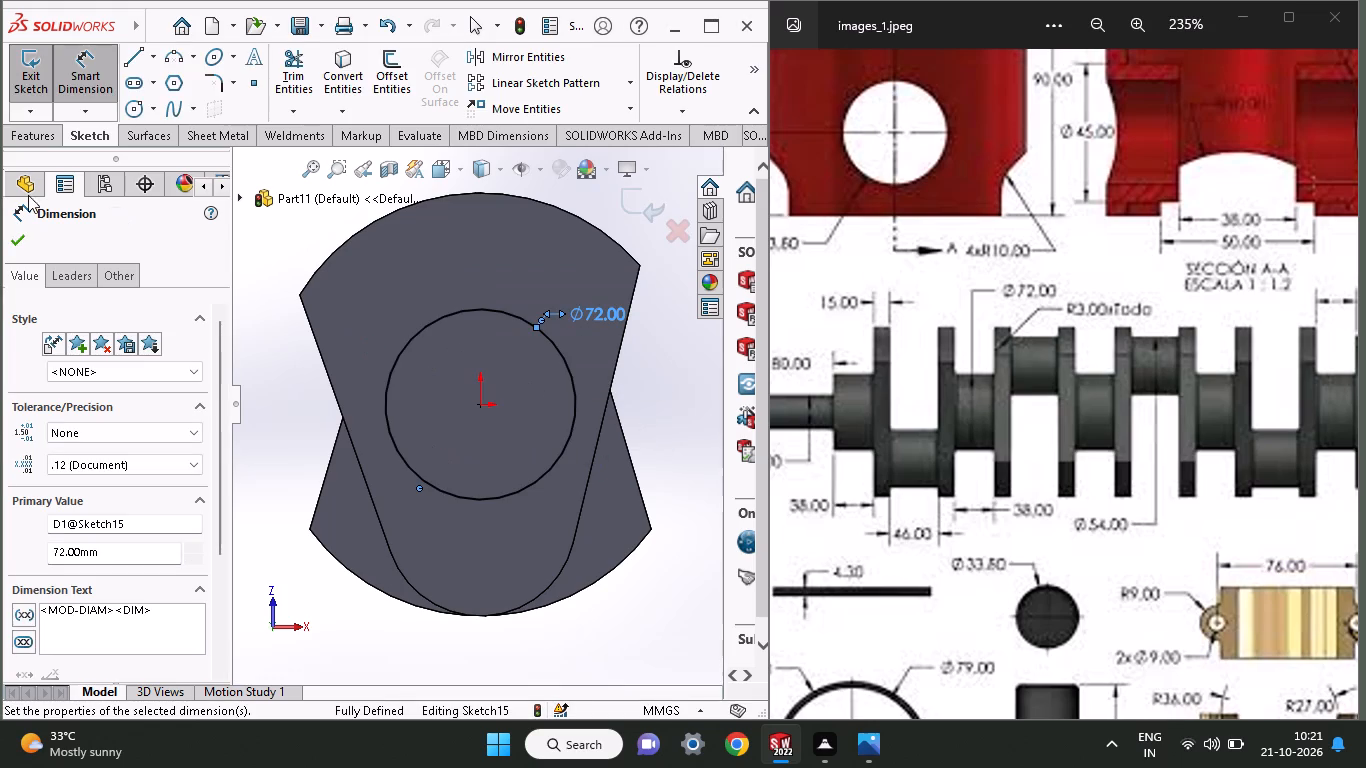
Extrude the 72 mm circle 38 mm as a blind boss merged with the crankshaft.
{"action": "left_click", "coordinate": [41, 139]}
{"action": "left_click", "coordinate": [51, 89]}
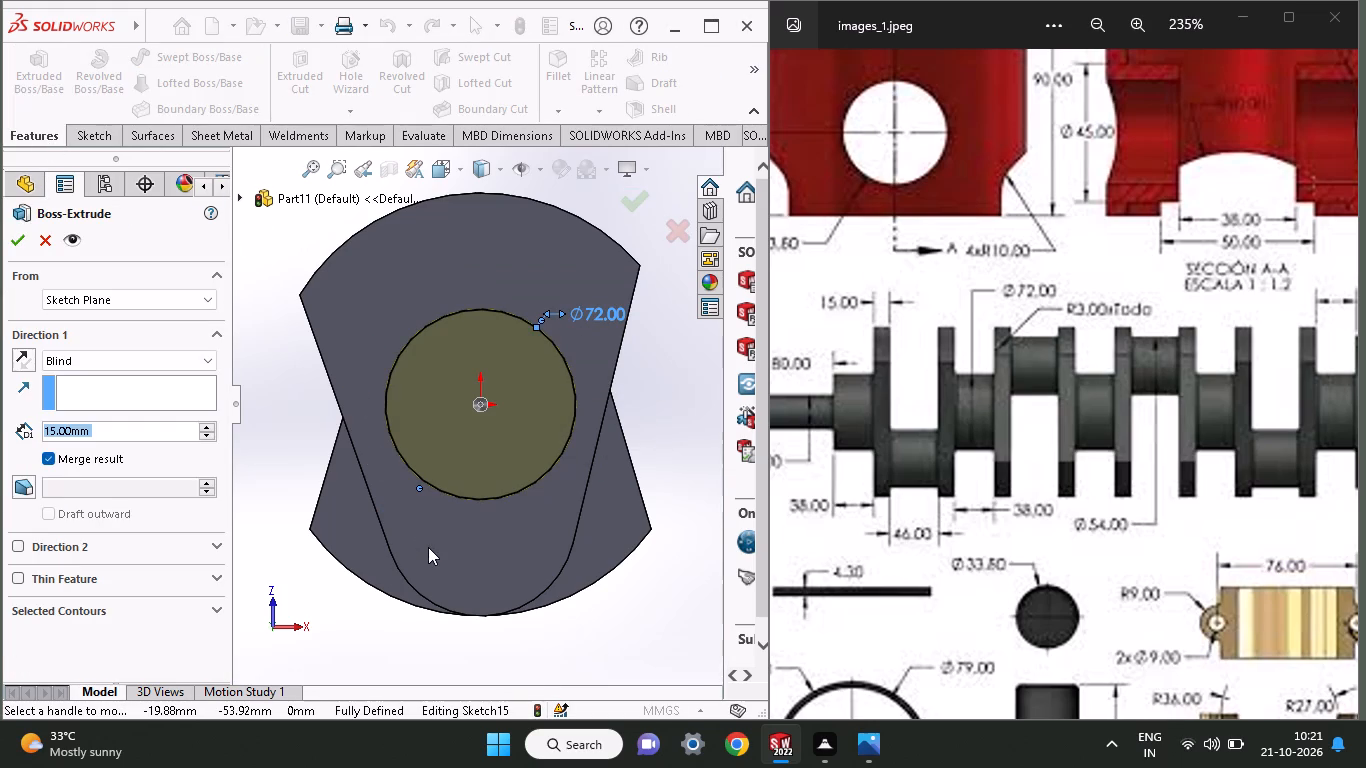
{"action": "type", "text": "38"}
{"action": "key", "text": "Return"}
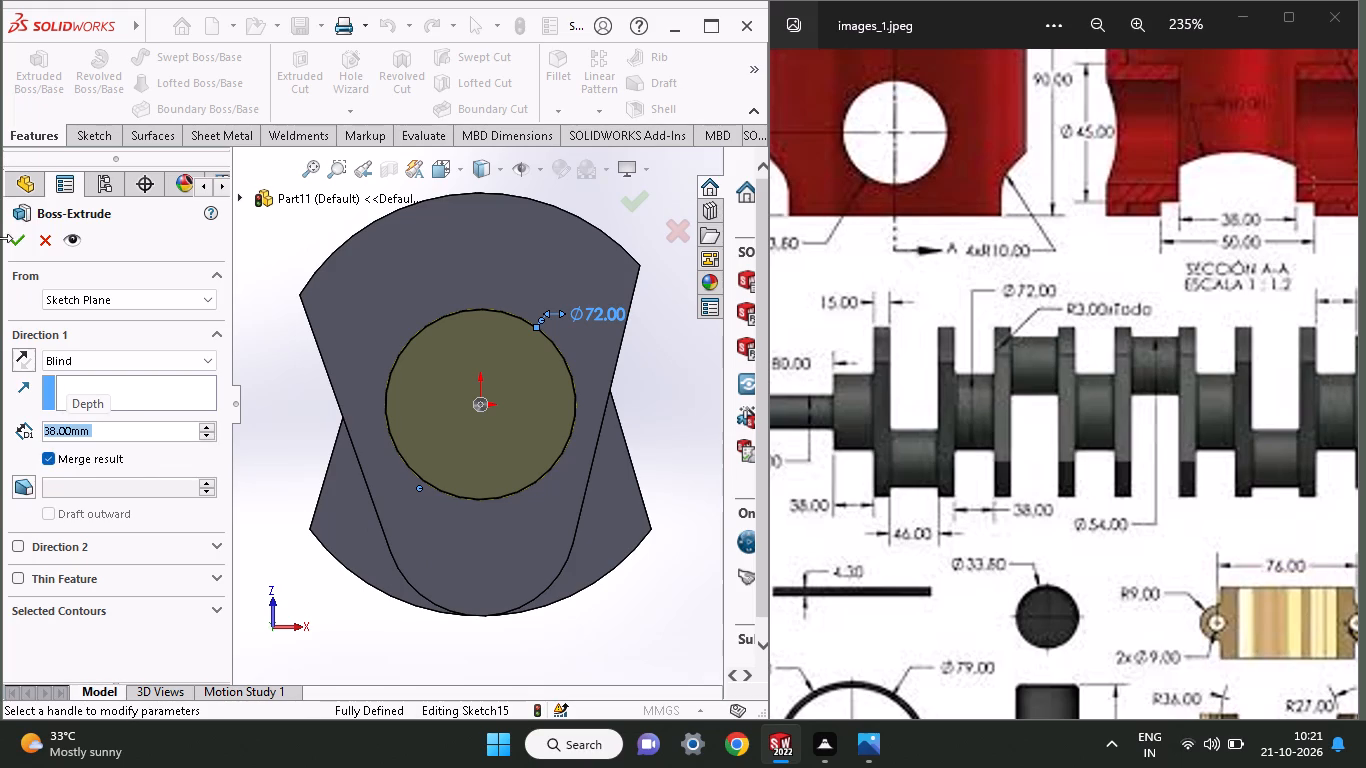
{"action": "left_click", "coordinate": [9, 248]}
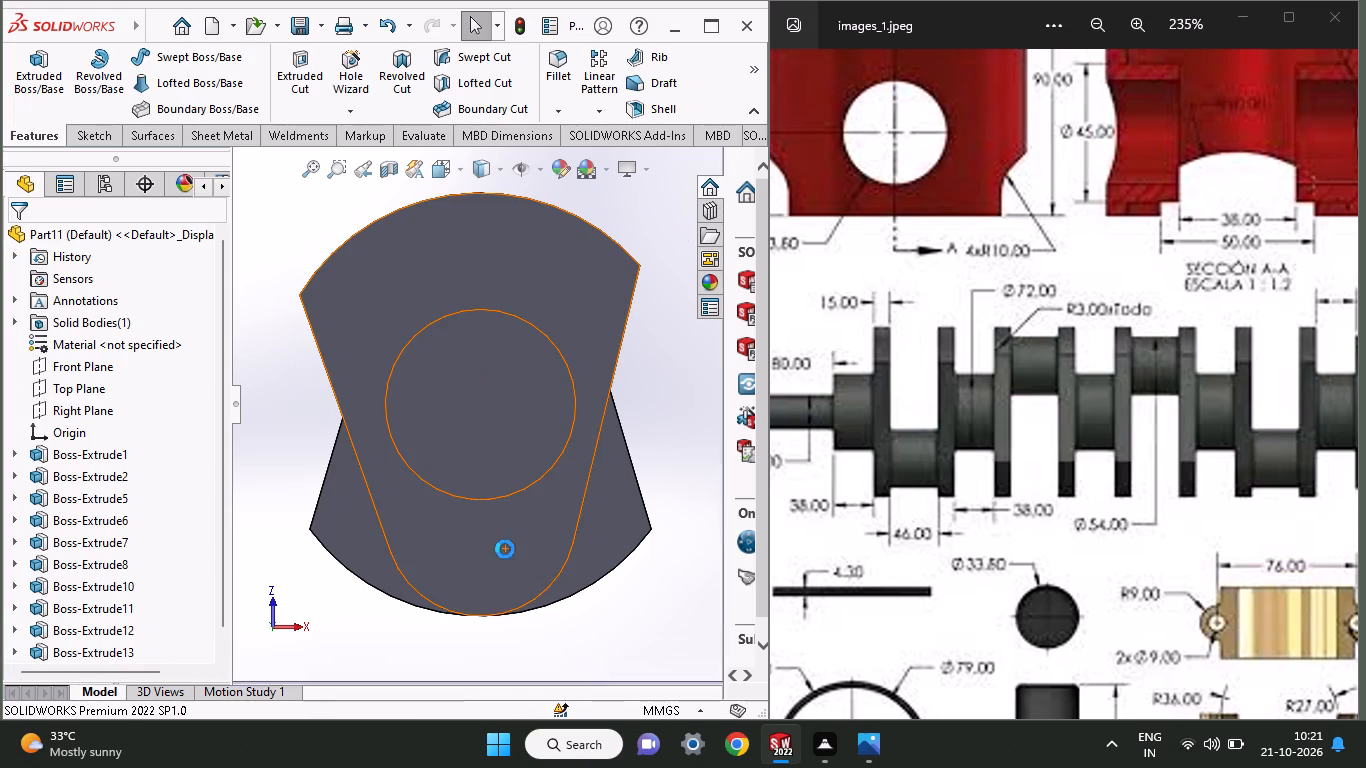
Examine the crankshaft from several sides, checking the journal after the fourth web against the reference drawing's side view.
{"action": "scroll", "coordinate": [505, 549], "scroll_direction": "up", "scroll_amount": 4, "text": "ctrl"}
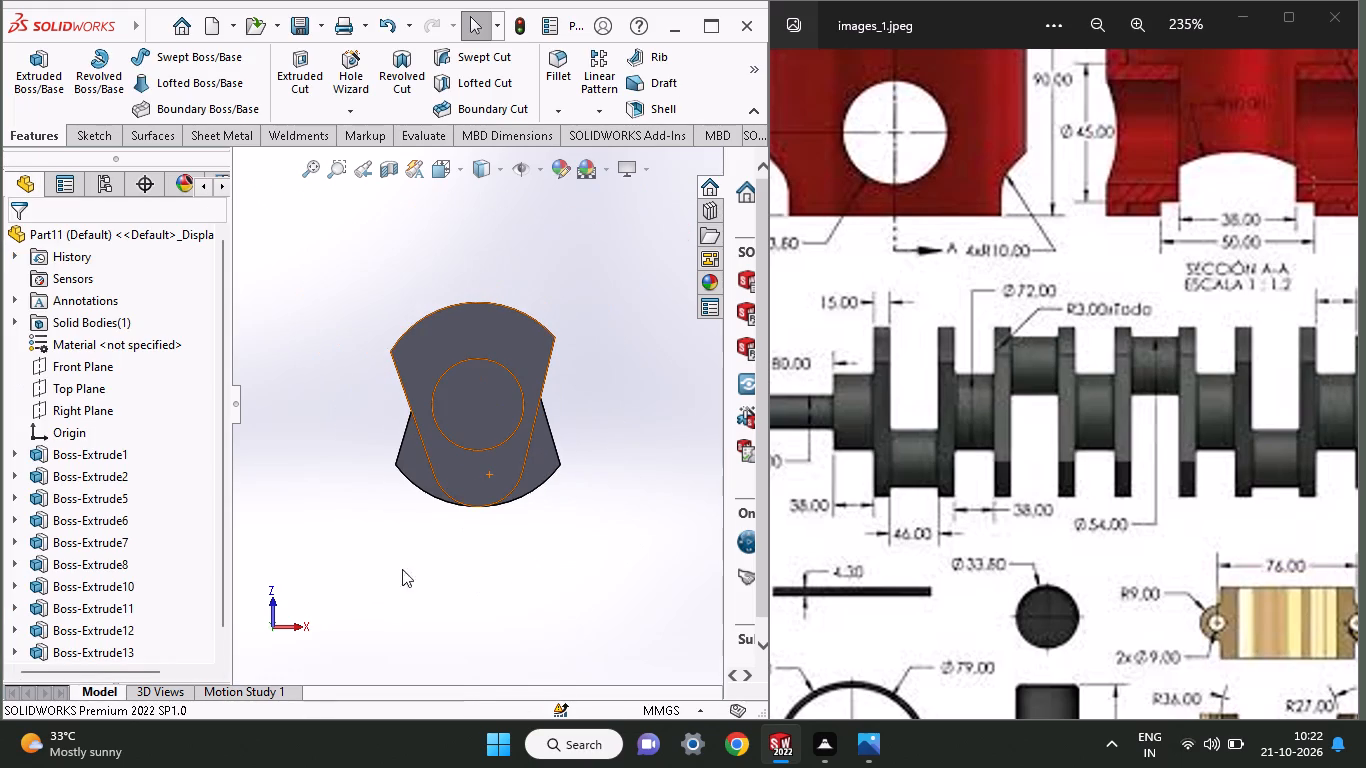
{"action": "middle_click_drag", "start_coordinate": [405, 552], "coordinate": [576, 520]}
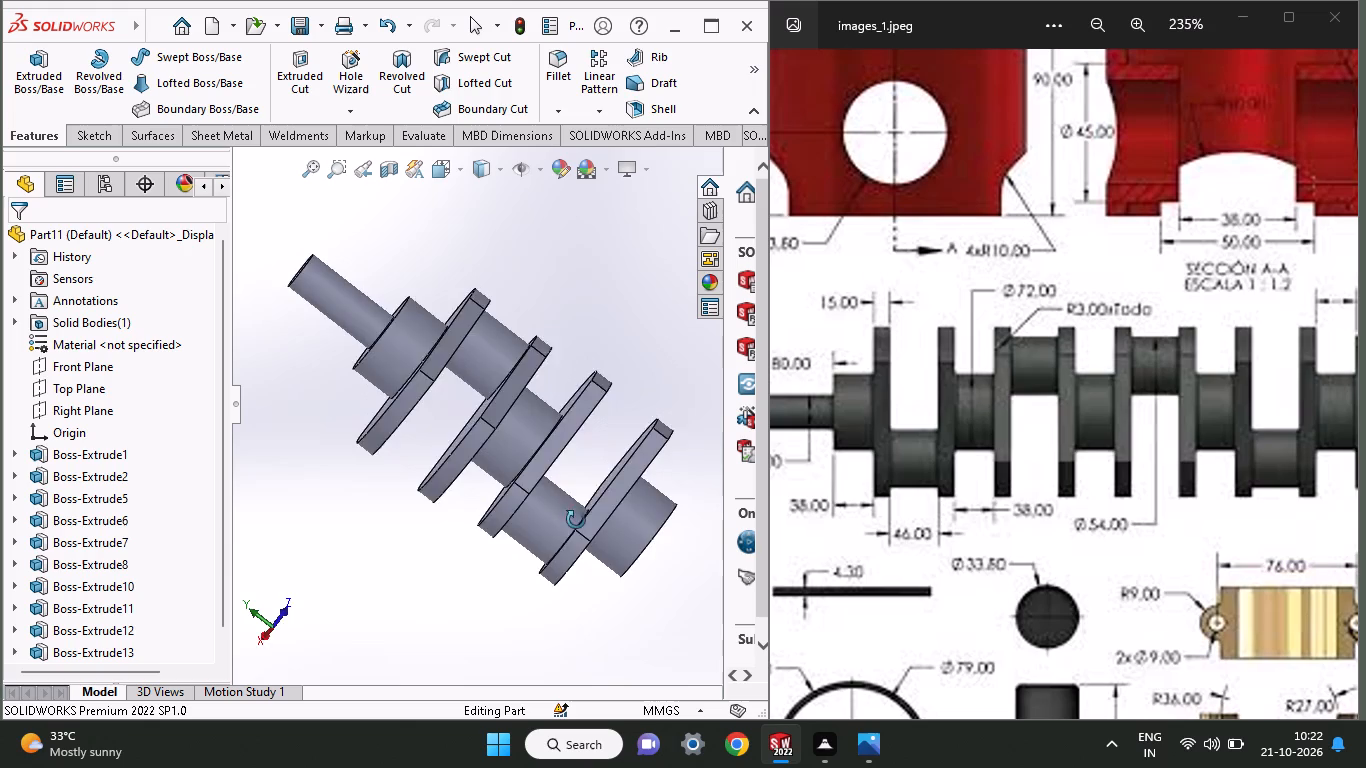
{"action": "middle_click_drag", "start_coordinate": [576, 520], "coordinate": [510, 610]}
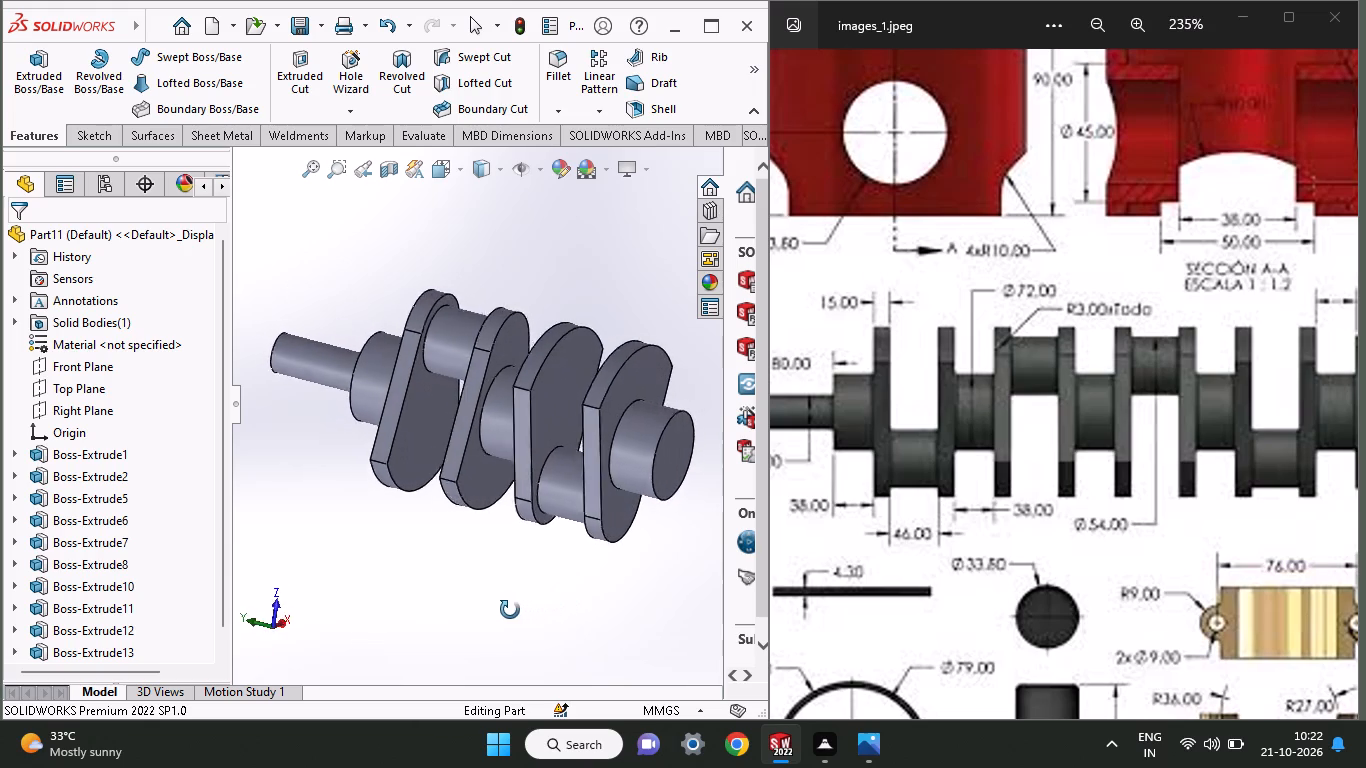
{"action": "middle_click_drag", "start_coordinate": [510, 610], "coordinate": [558, 587]}
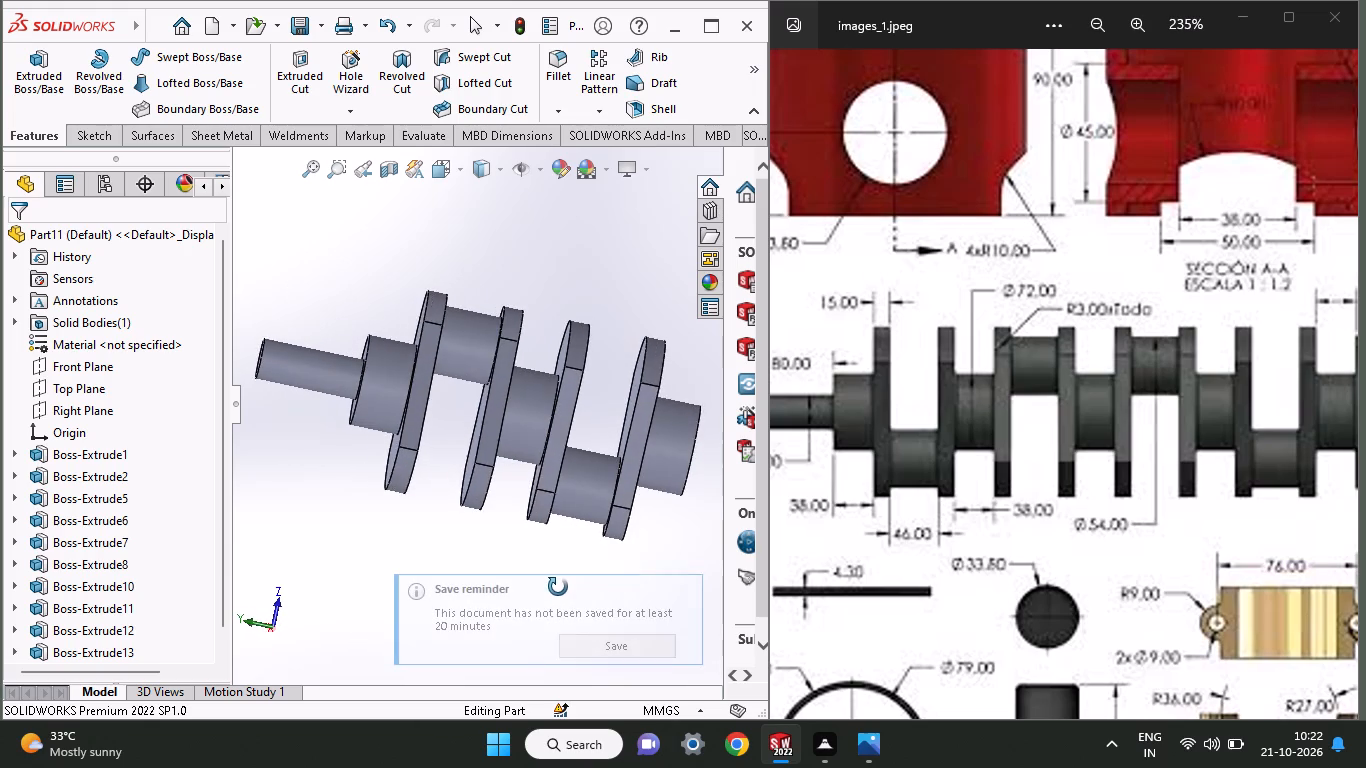
{"action": "middle_click_drag", "start_coordinate": [558, 587], "coordinate": [529, 651]}
{"action": "middle_click_drag", "start_coordinate": [502, 370], "coordinate": [445, 617]}
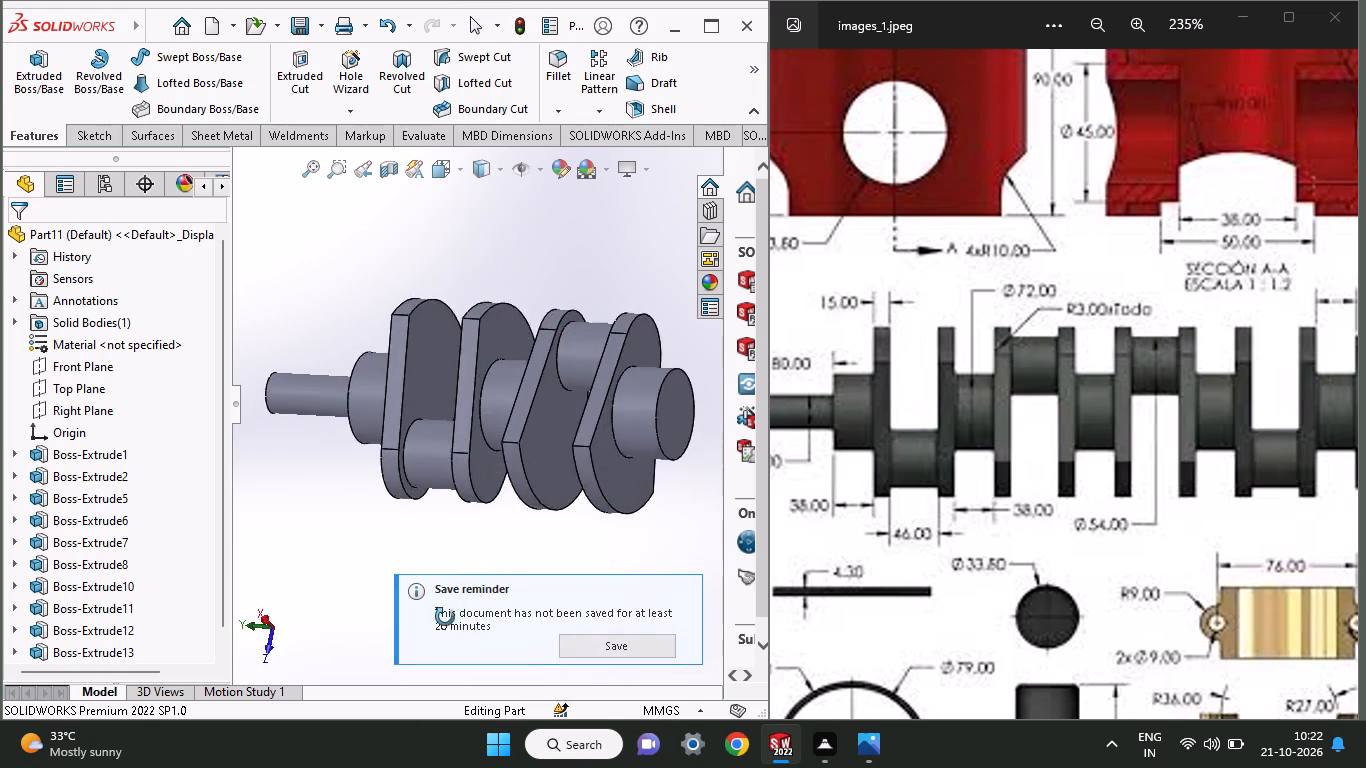
{"action": "middle_click_drag", "start_coordinate": [445, 617], "coordinate": [464, 656]}
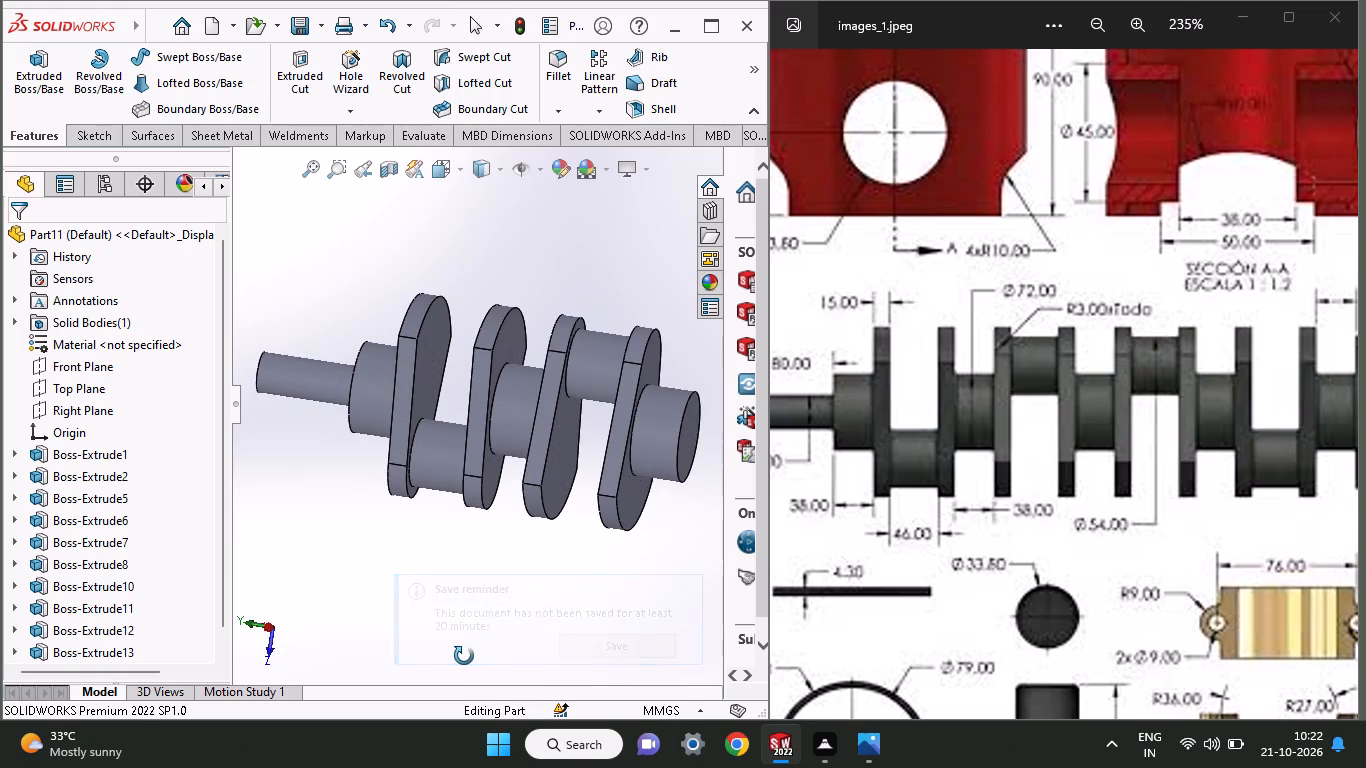
{"action": "middle_click_drag", "start_coordinate": [464, 656], "coordinate": [450, 652]}
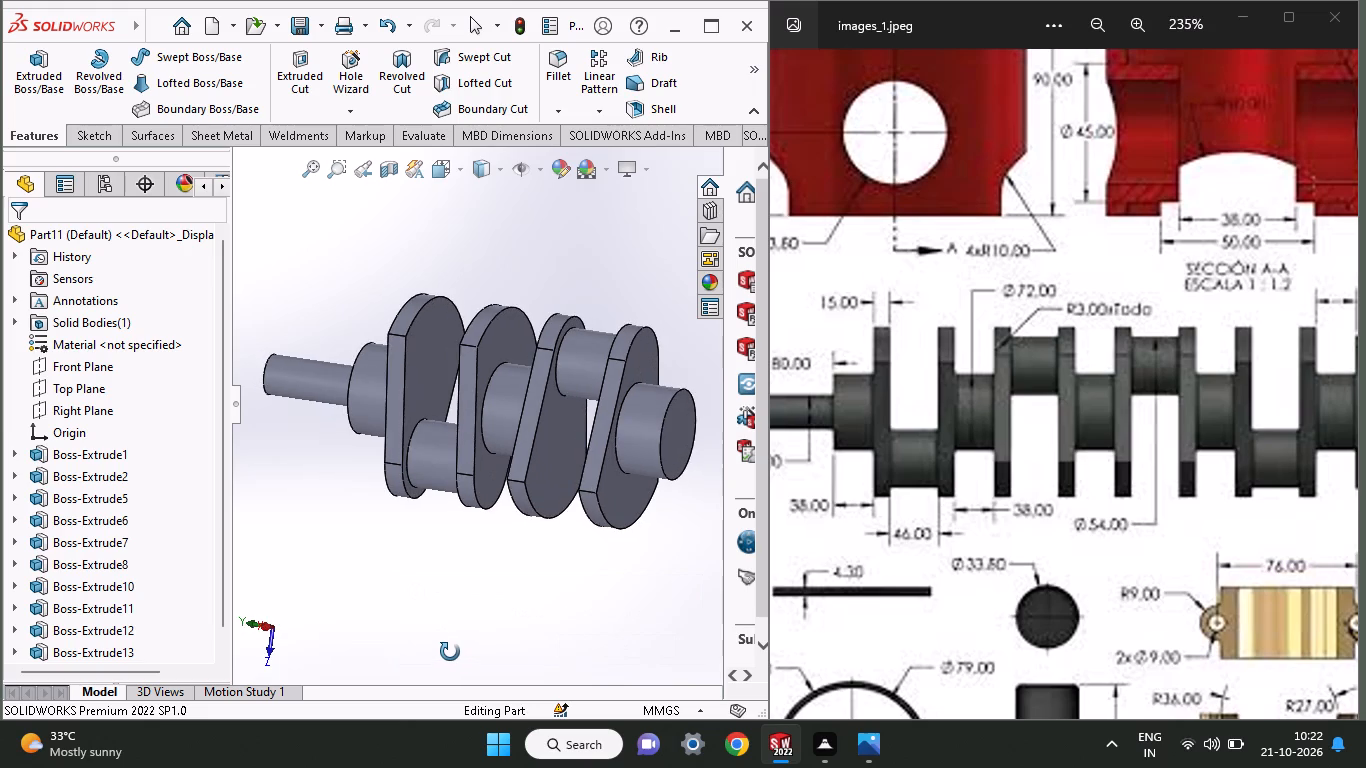
Examine the crankshaft from several sides against the reference drawing's side view, end view and assembly view.
{"action": "middle_click_drag", "start_coordinate": [450, 652], "coordinate": [478, 653]}
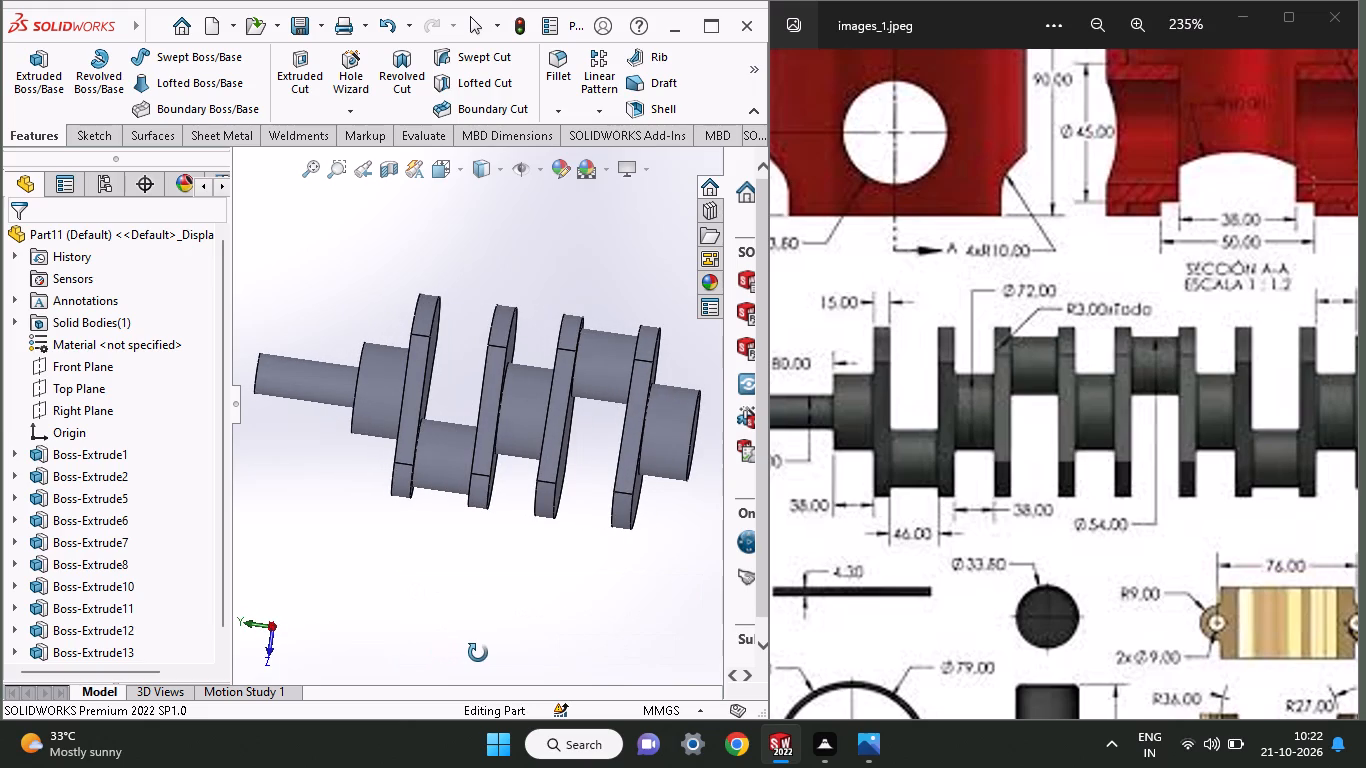
{"action": "middle_click_drag", "start_coordinate": [478, 653], "coordinate": [421, 657]}
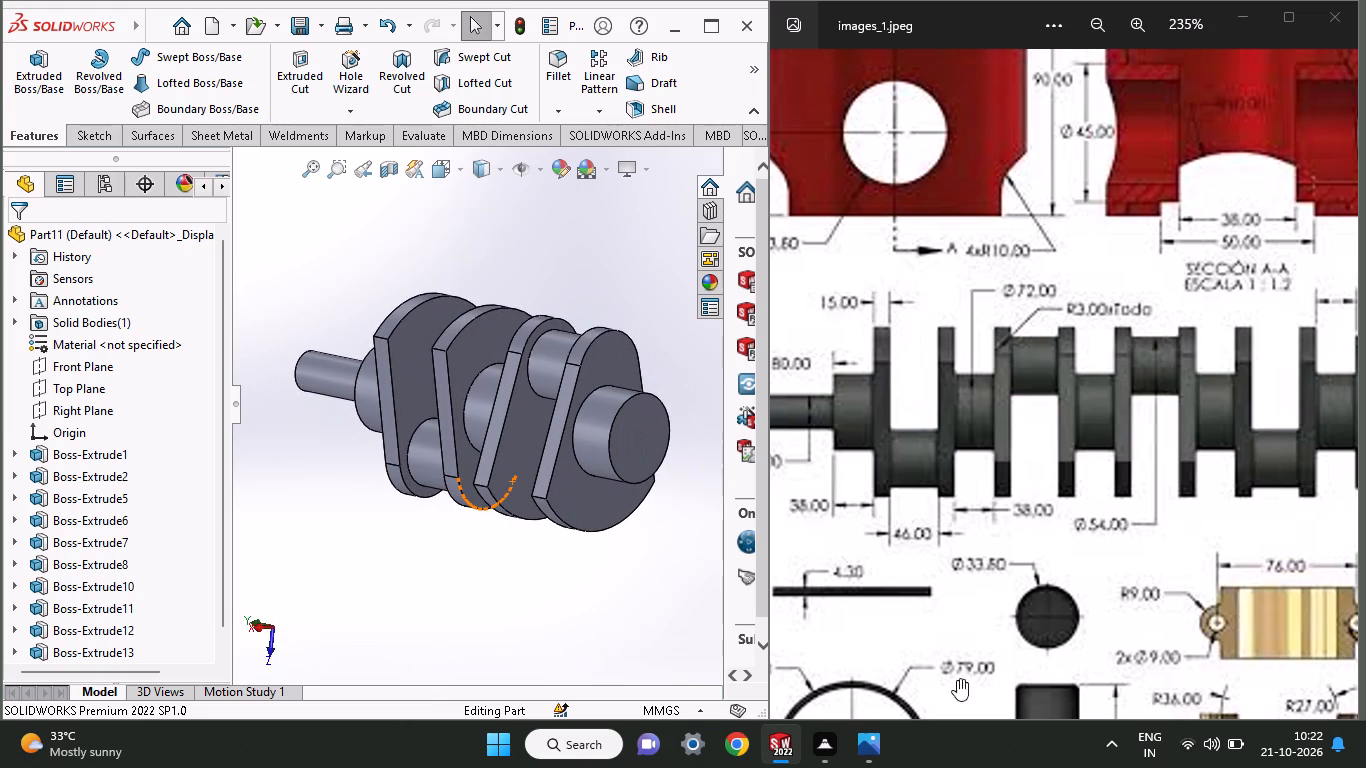
{"action": "middle_click_drag", "start_coordinate": [1144, 478], "coordinate": [953, 495]}
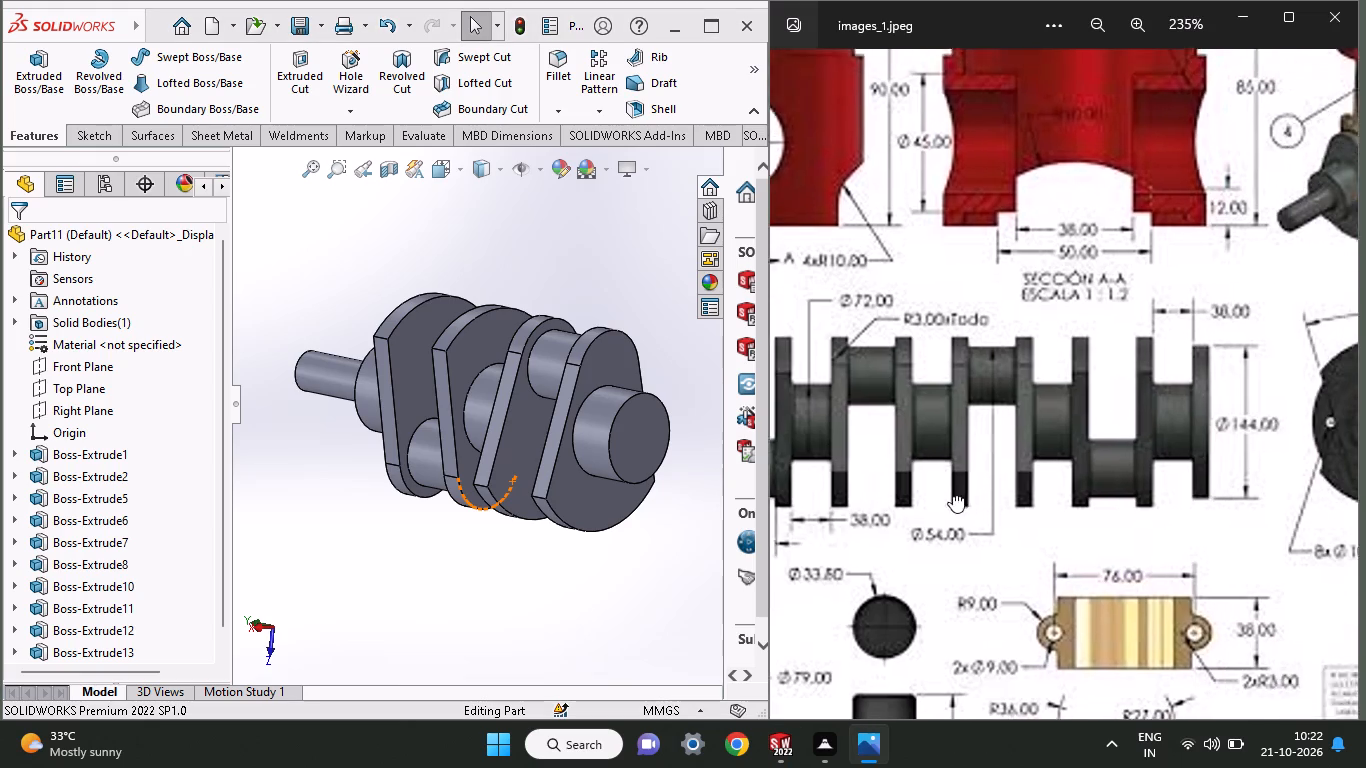
{"action": "middle_click_drag", "start_coordinate": [953, 495], "coordinate": [714, 532]}
{"action": "middle_click_drag", "start_coordinate": [1263, 278], "coordinate": [1168, 315]}
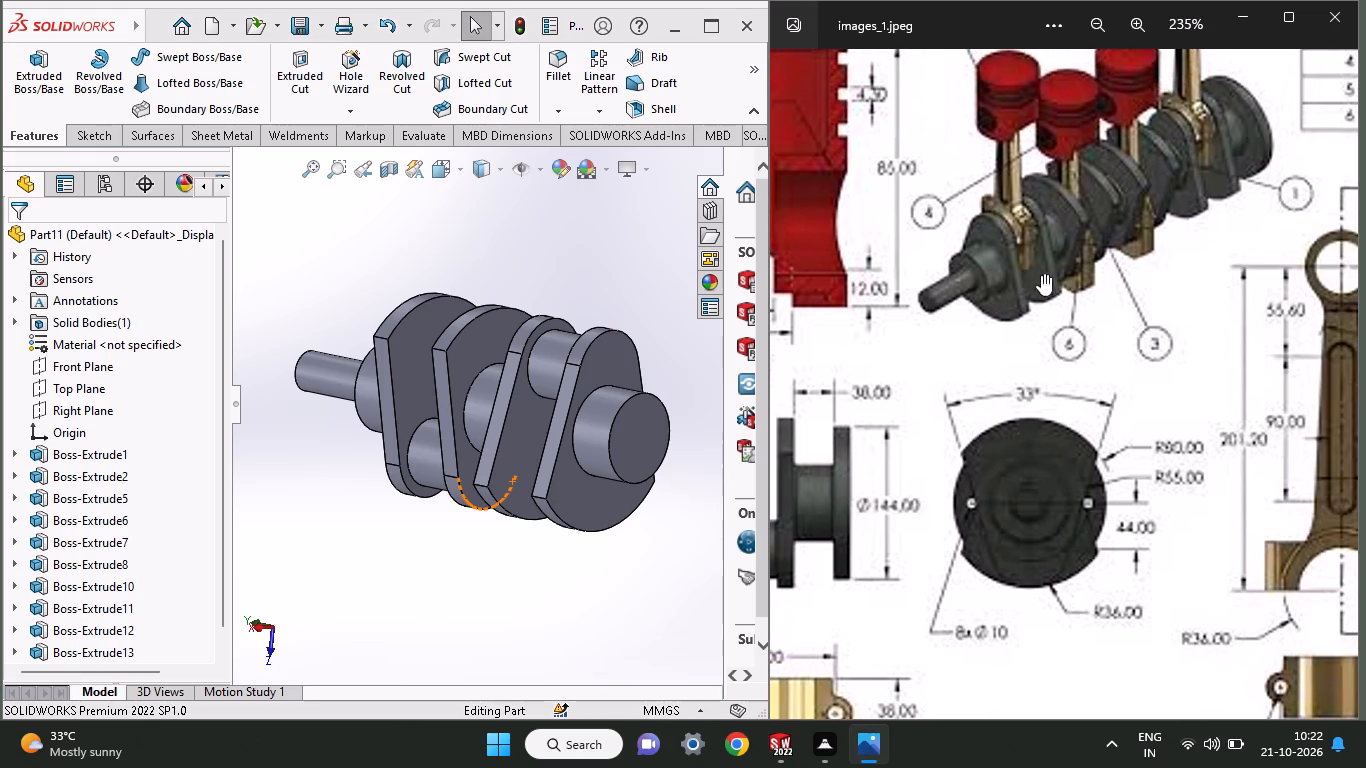
{"action": "middle_click_drag", "start_coordinate": [571, 428], "coordinate": [547, 653]}
{"action": "middle_click_drag", "start_coordinate": [621, 309], "coordinate": [613, 360]}
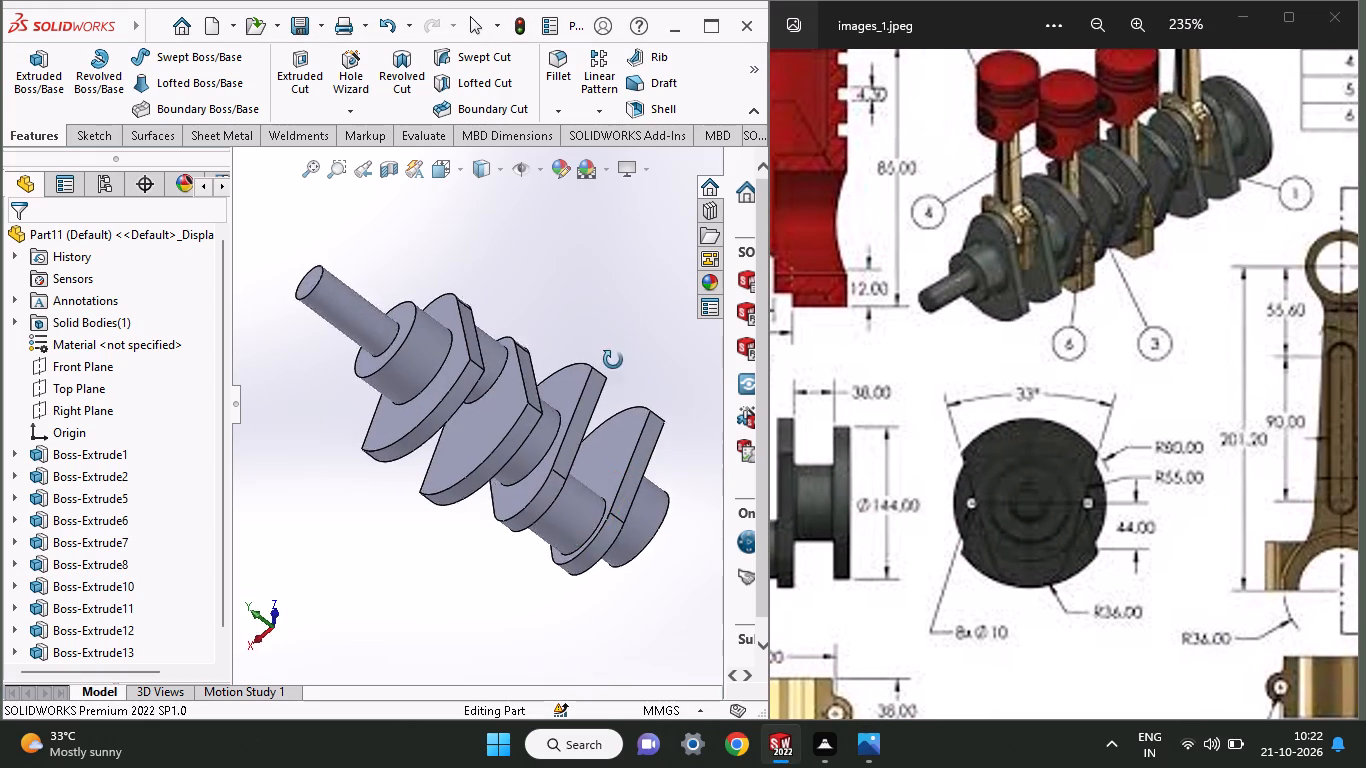
{"action": "middle_click_drag", "start_coordinate": [613, 360], "coordinate": [558, 455]}
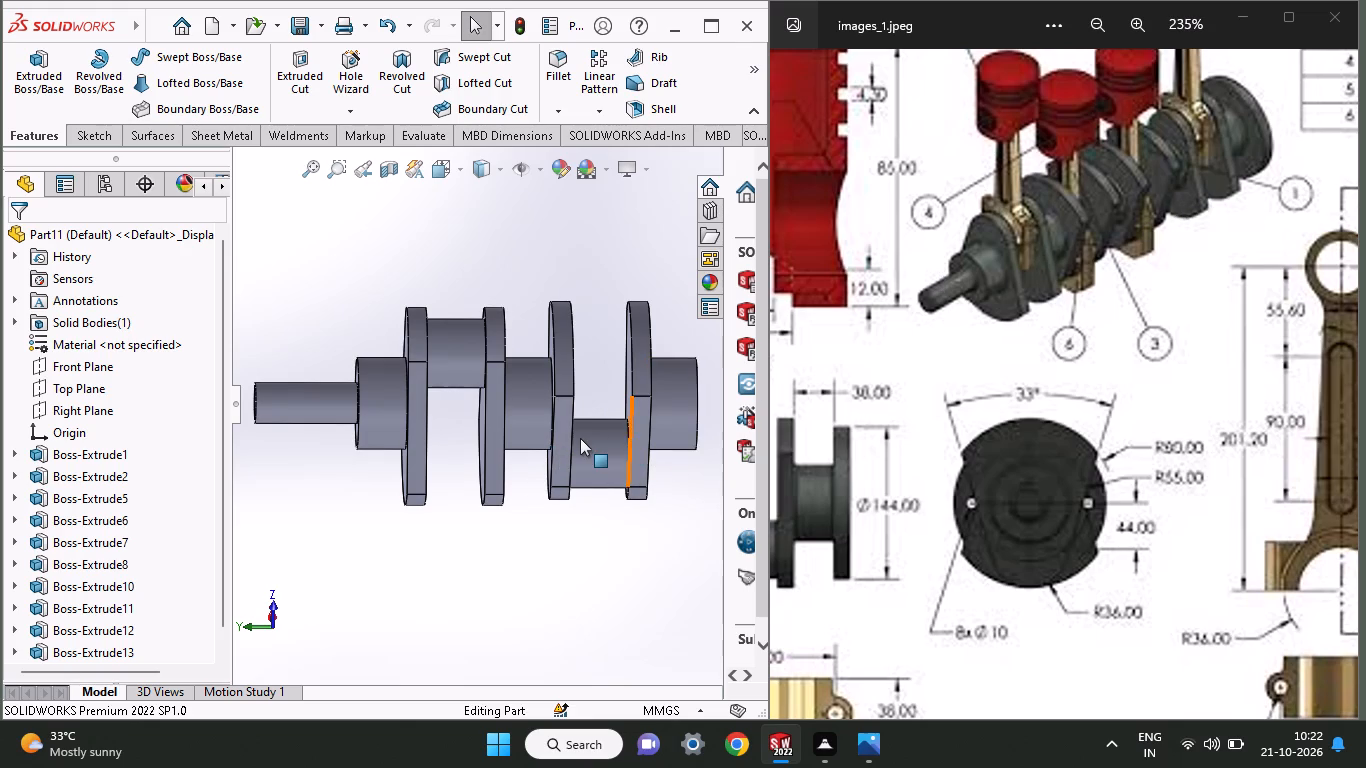
{"action": "middle_click_drag", "start_coordinate": [614, 450], "coordinate": [533, 477]}
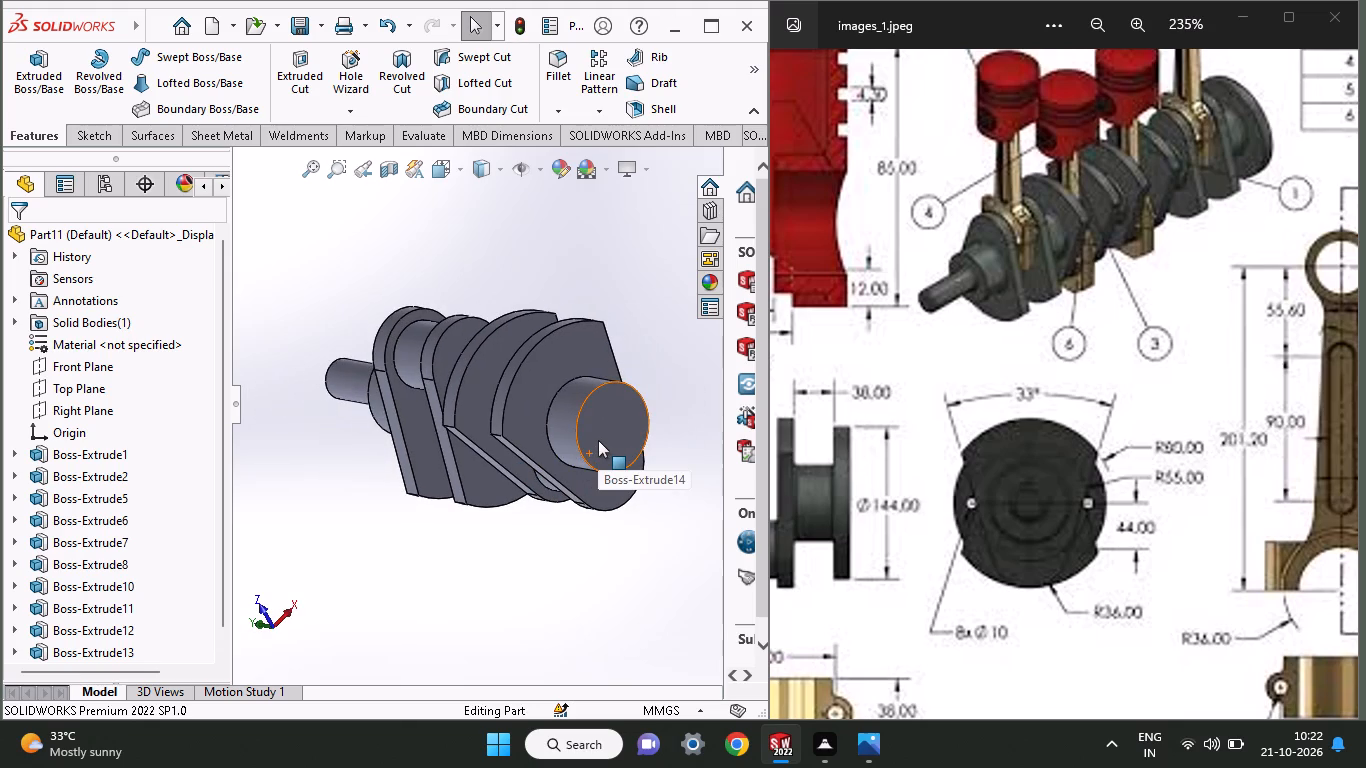
Start a sketch on the last 72 mm journal's end face and convert the face's circular edge and the fourth web's four outline edges.
{"action": "left_click", "coordinate": [602, 432]}
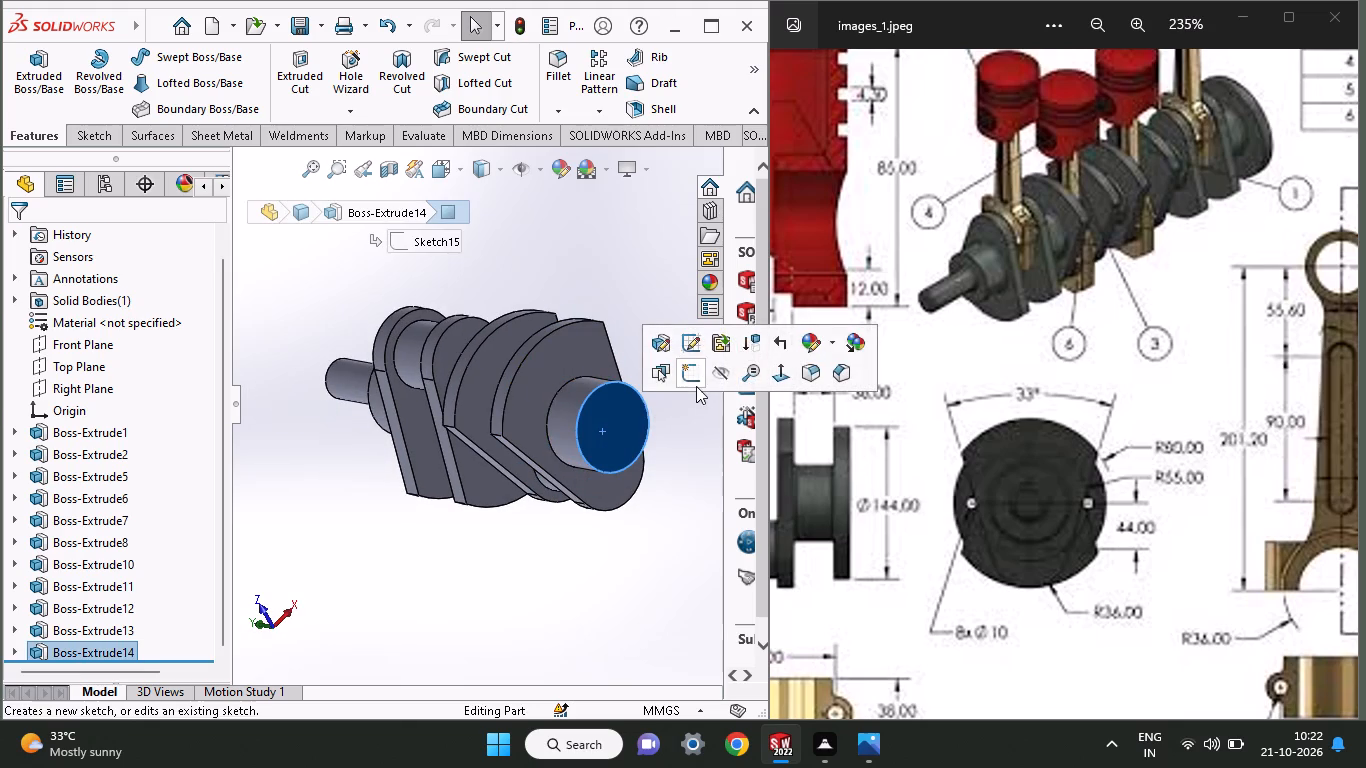
{"action": "left_click", "coordinate": [696, 377]}
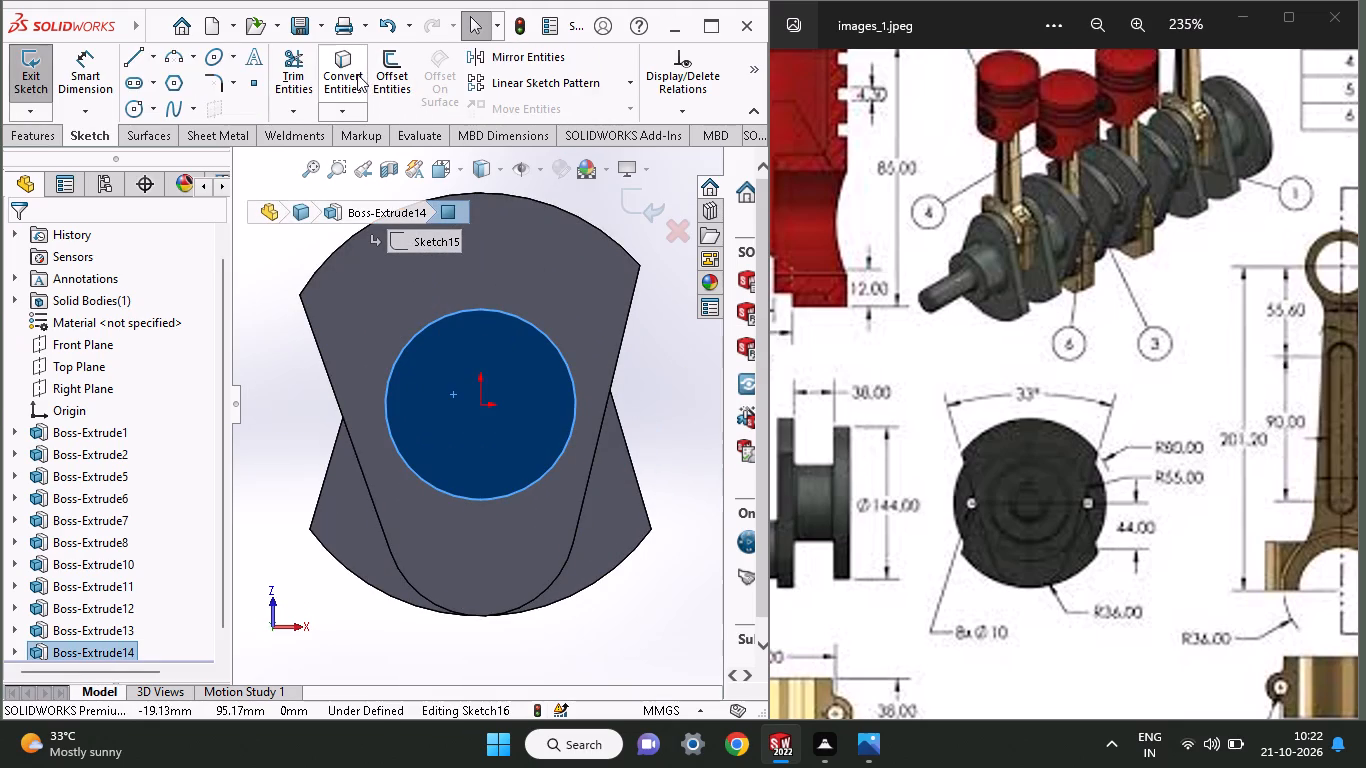
{"action": "left_click", "coordinate": [353, 74]}
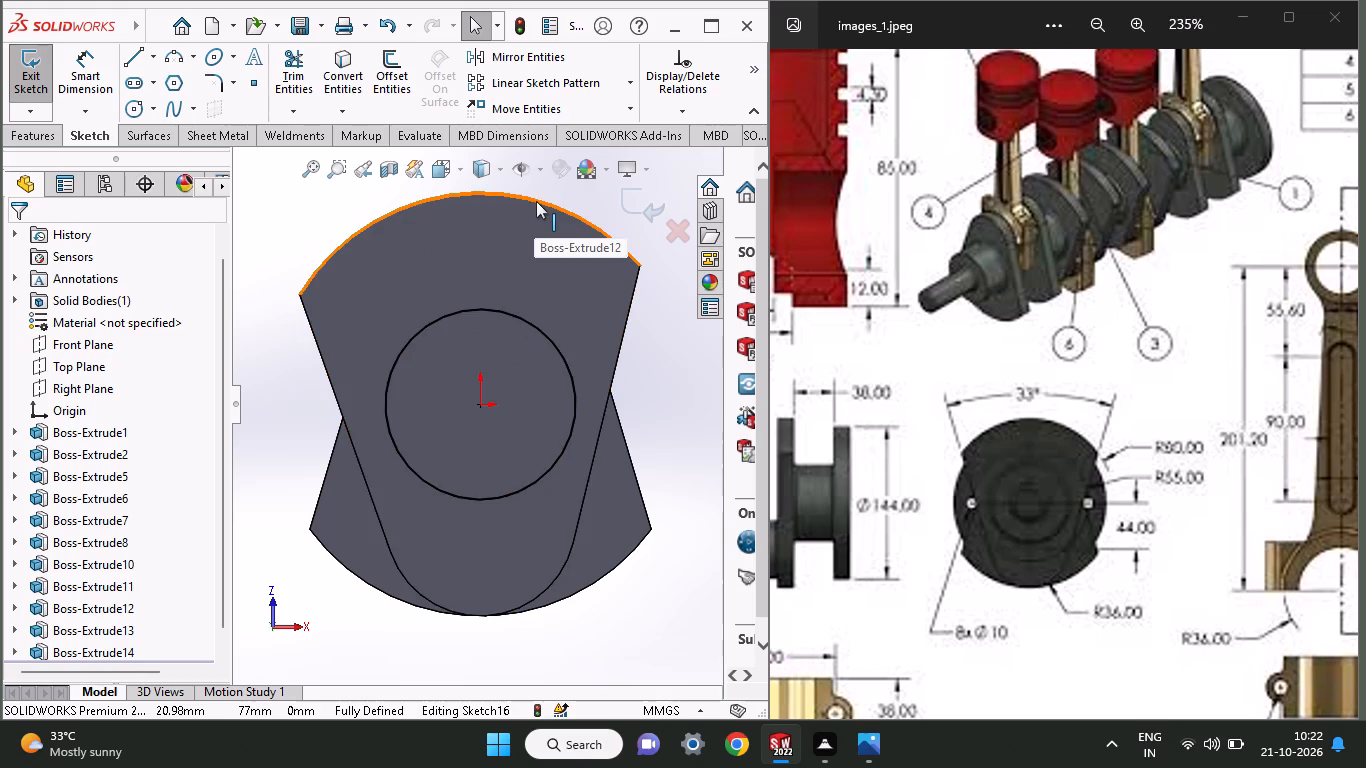
{"action": "left_click", "coordinate": [536, 201]}
{"action": "left_click", "coordinate": [372, 186]}
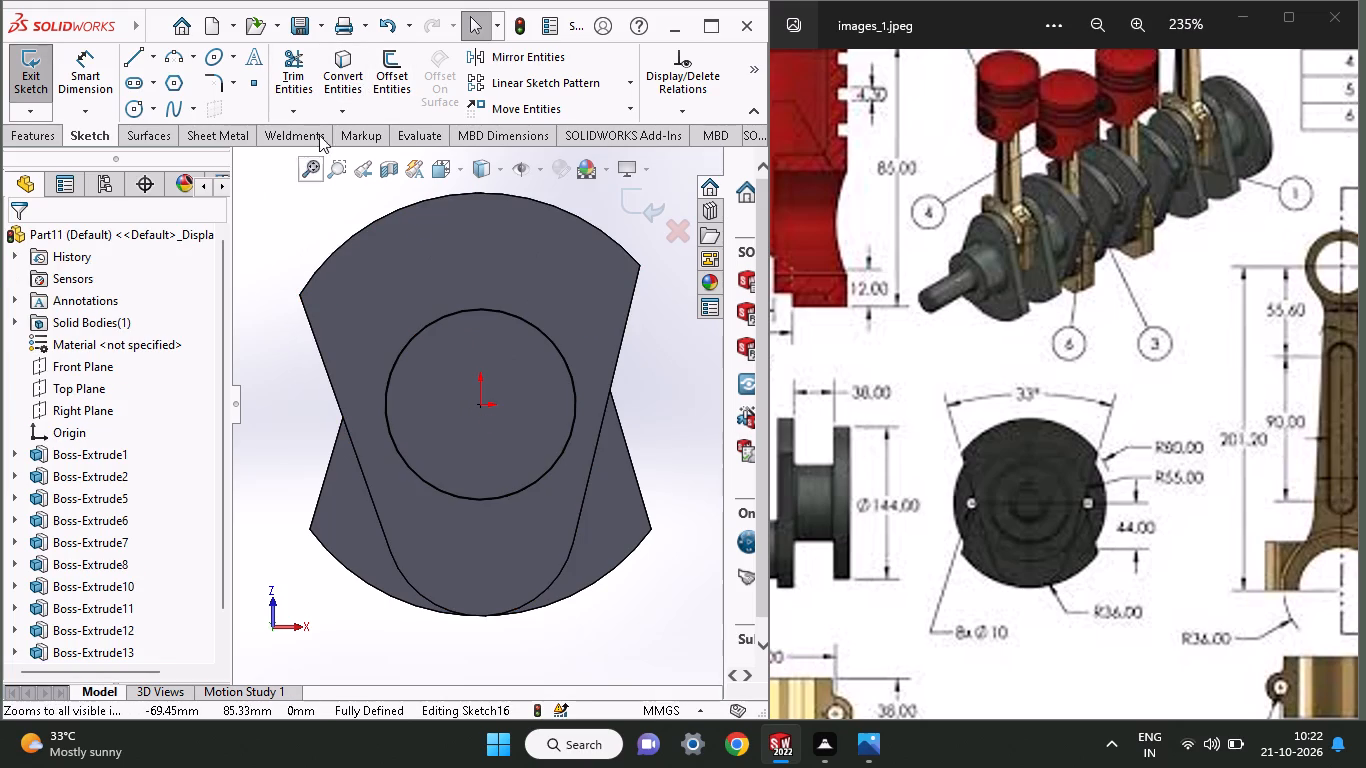
{"action": "left_click", "coordinate": [337, 90]}
{"action": "left_click", "coordinate": [383, 219]}
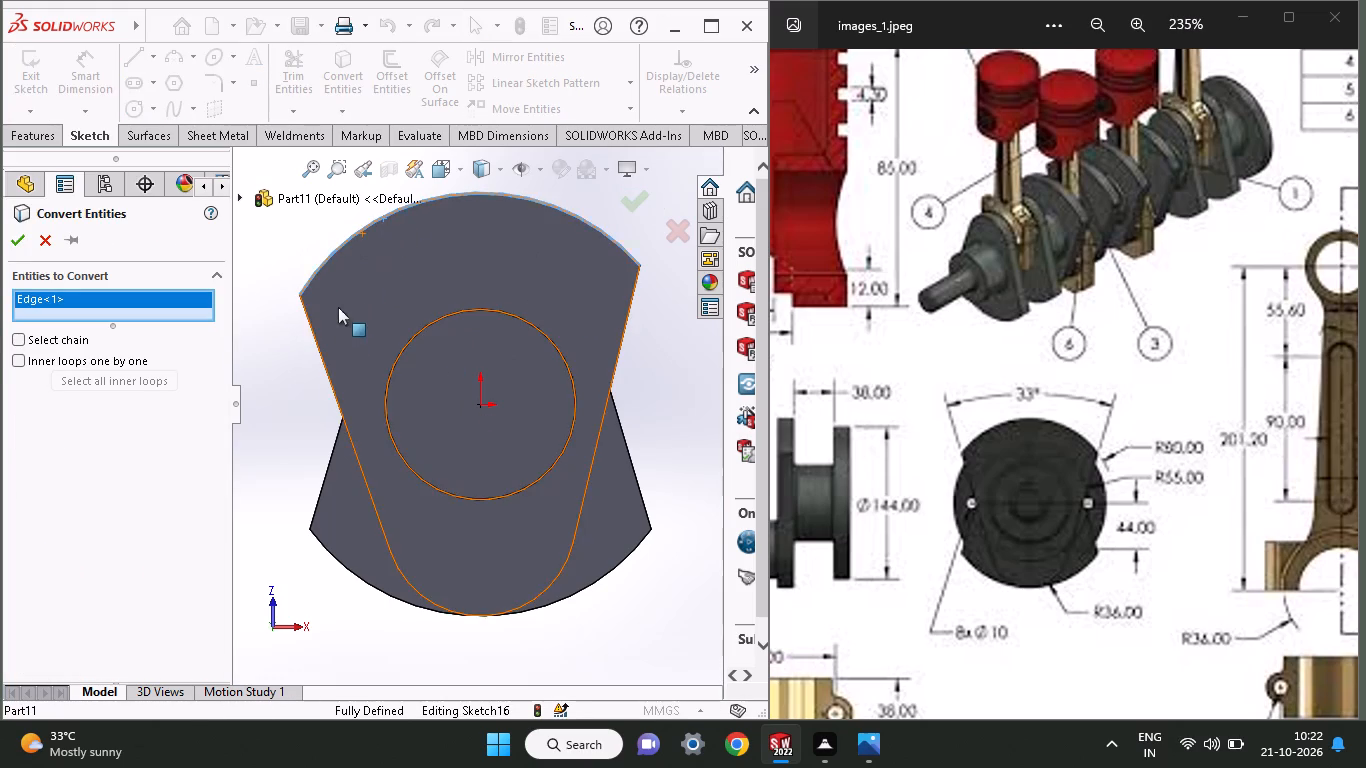
{"action": "left_click", "coordinate": [320, 344]}
{"action": "left_click", "coordinate": [428, 598]}
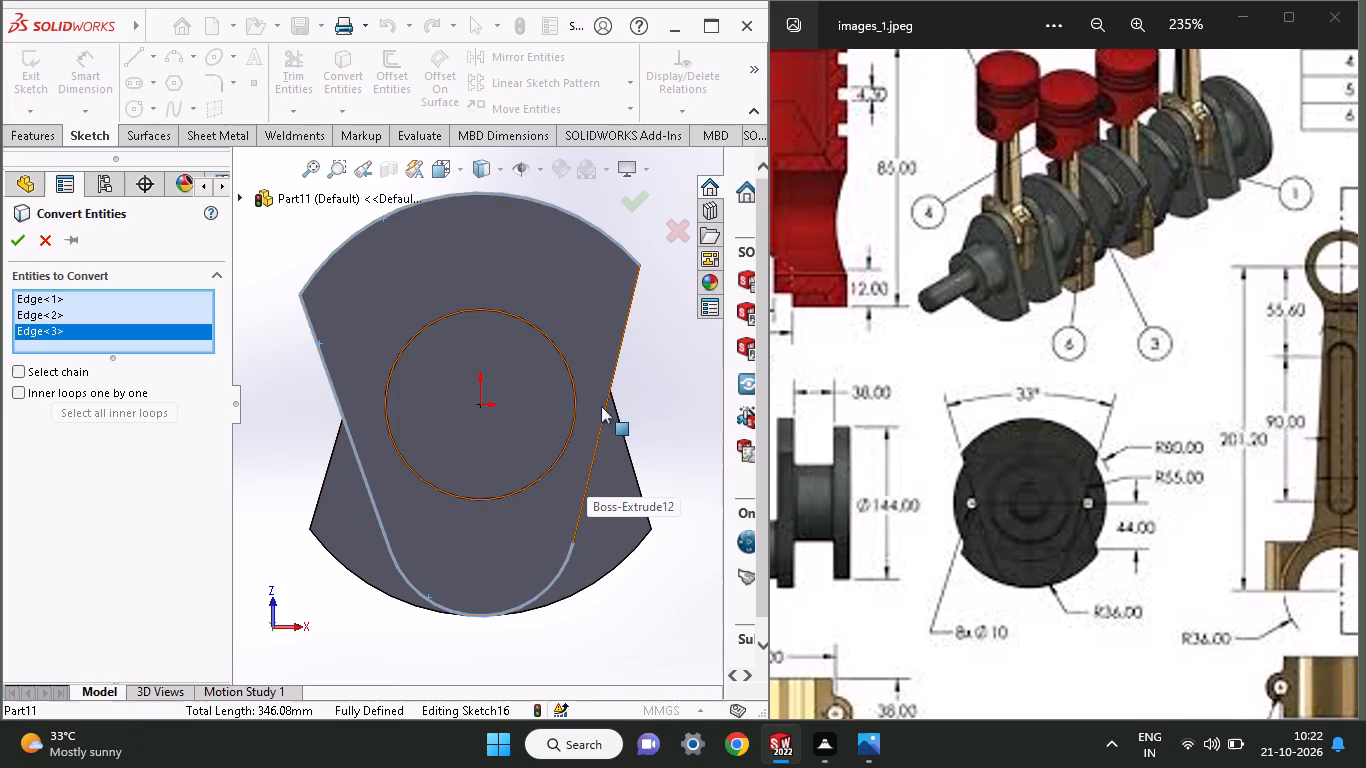
{"action": "left_click", "coordinate": [620, 359]}
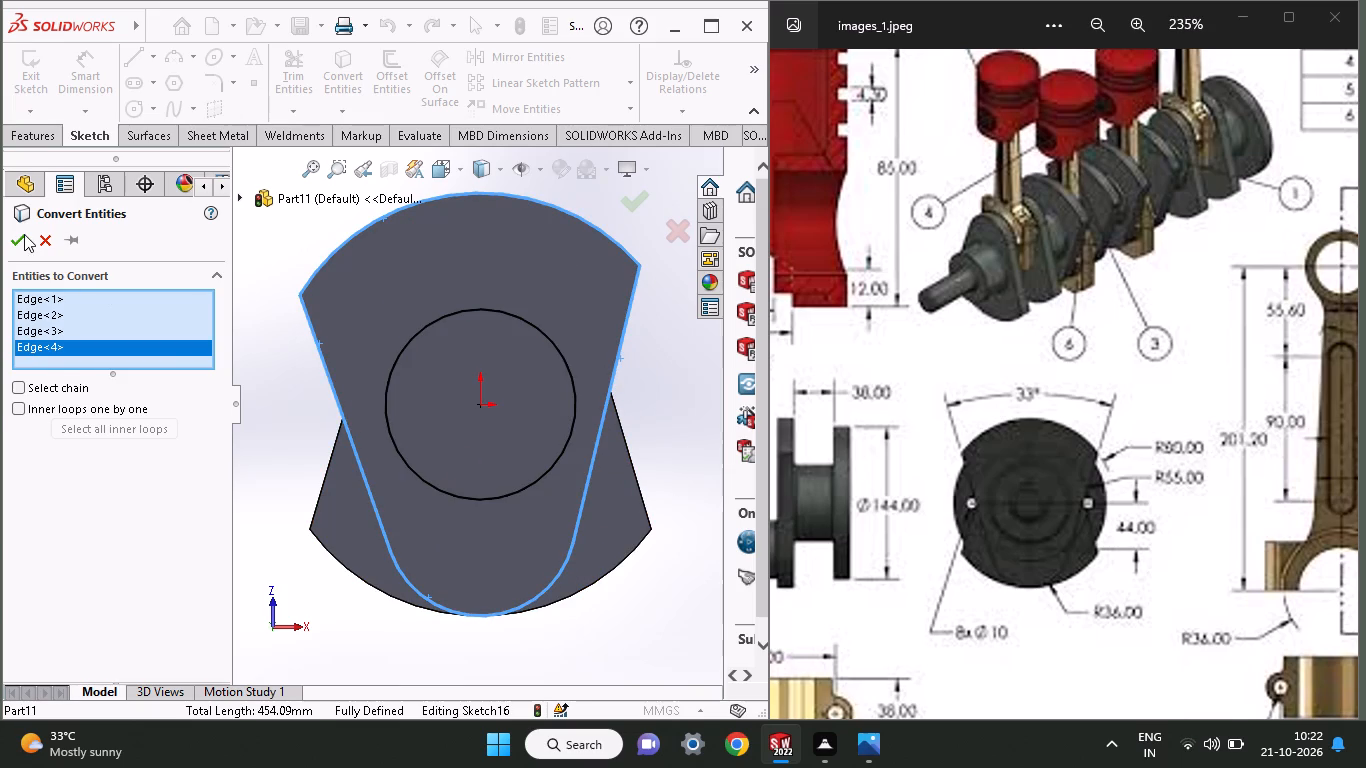
{"action": "left_click", "coordinate": [24, 234]}
Extrude the converted web outline 15 mm outward from the journal's end face as a blind boss with Merge result on.
{"action": "middle_click_drag", "start_coordinate": [283, 350], "coordinate": [330, 384]}
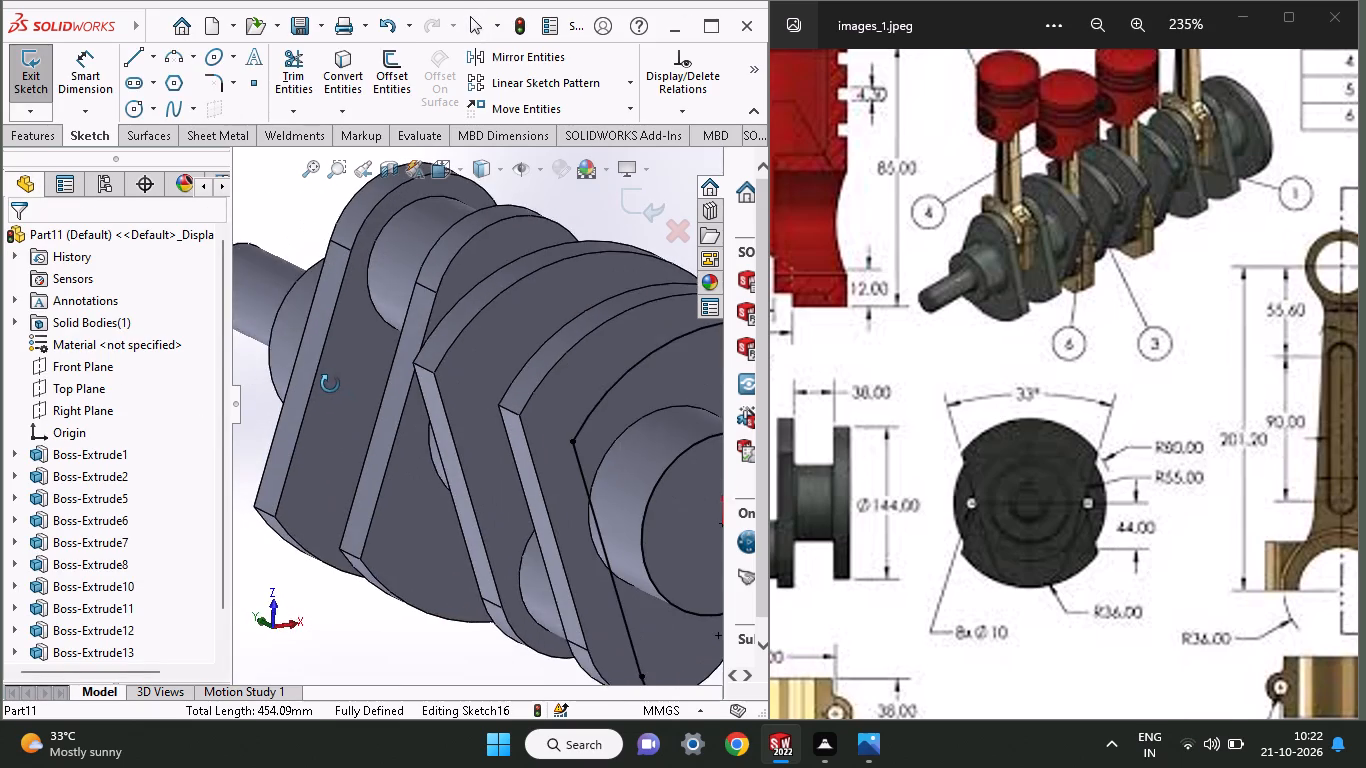
{"action": "middle_click_drag", "start_coordinate": [330, 384], "coordinate": [303, 370]}
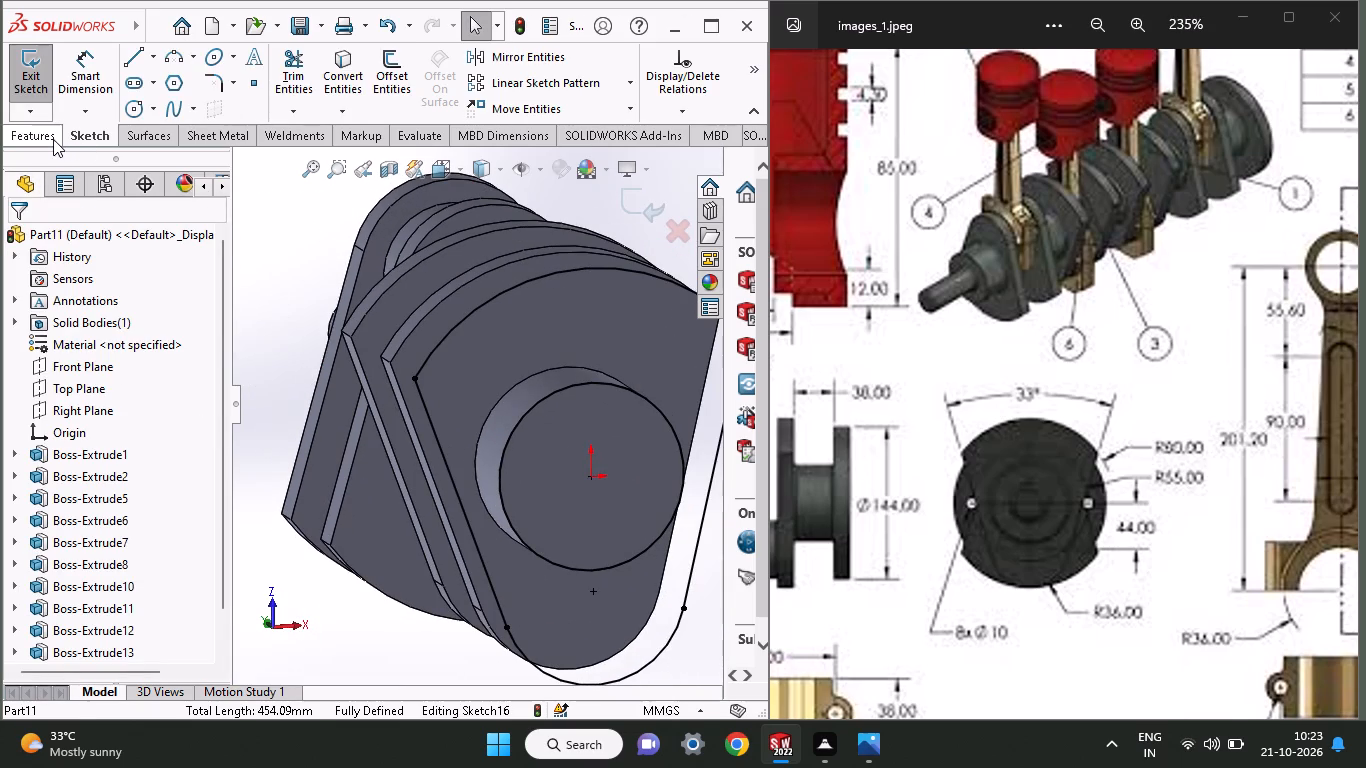
{"action": "left_click", "coordinate": [53, 139]}
{"action": "left_click", "coordinate": [47, 103]}
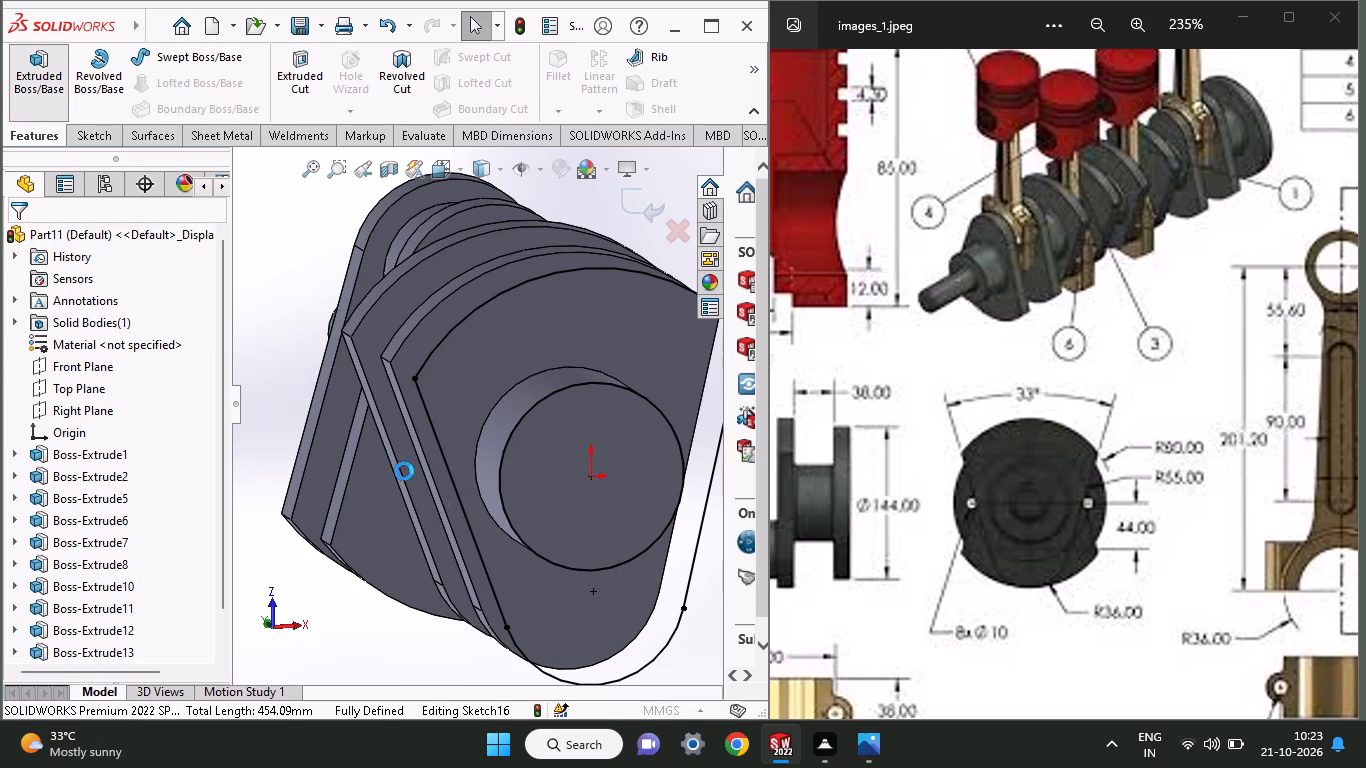
{"action": "middle_click_drag", "start_coordinate": [611, 568], "coordinate": [650, 550]}
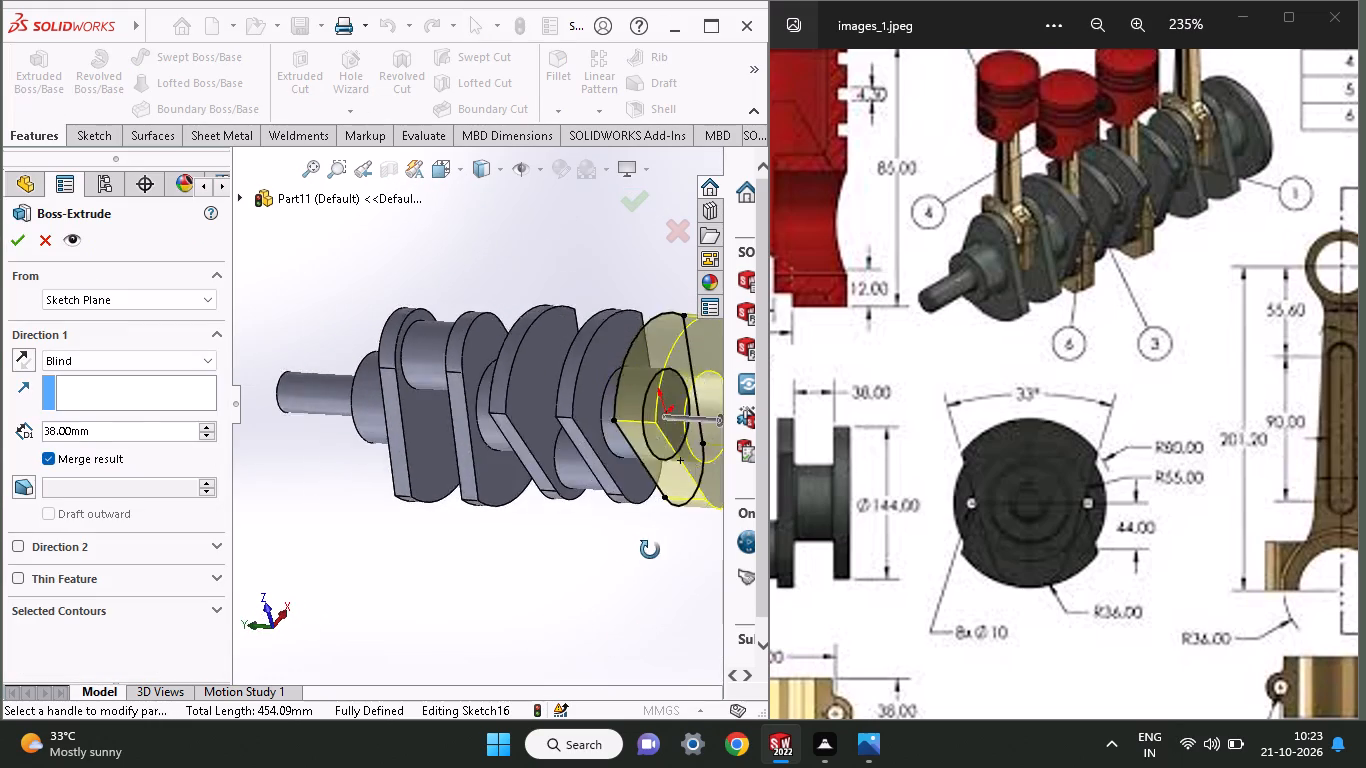
{"action": "middle_click_drag", "start_coordinate": [650, 550], "coordinate": [660, 534]}
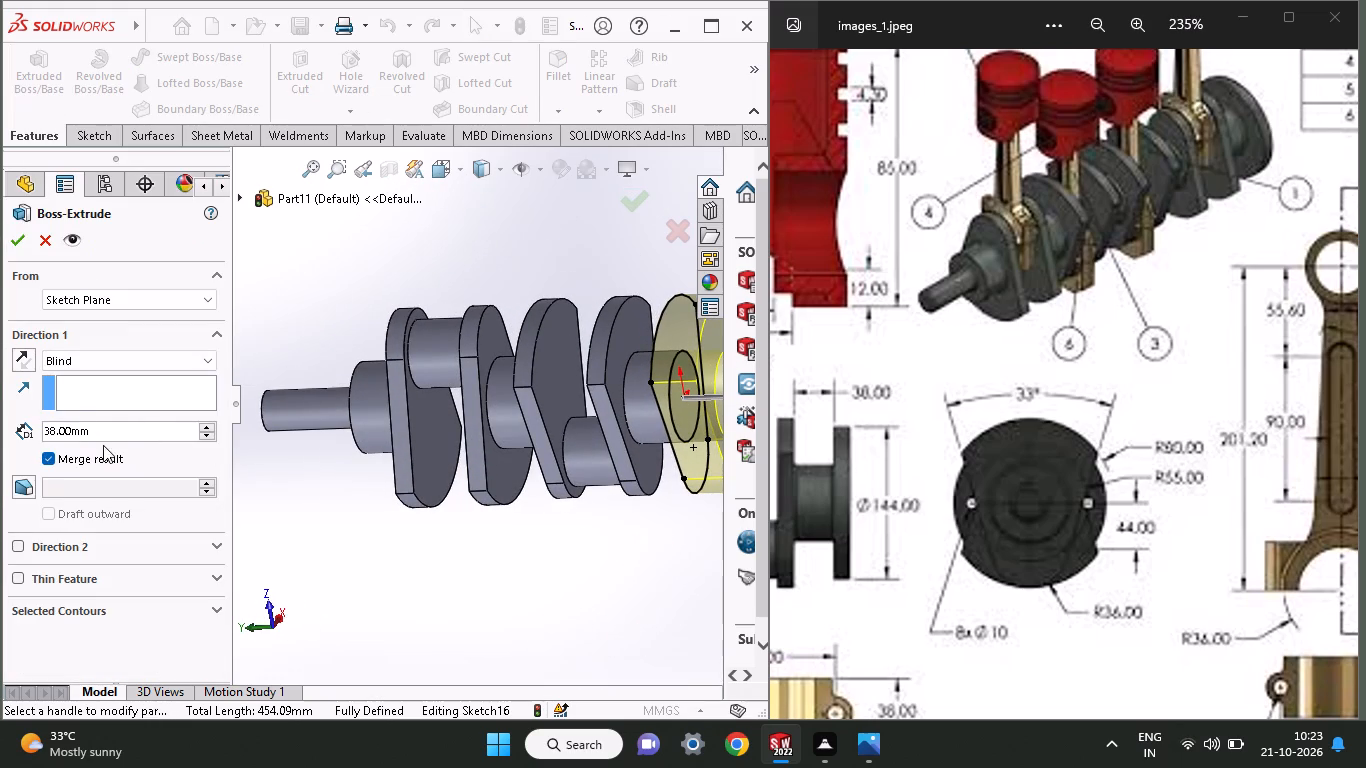
{"action": "left_click_drag", "start_coordinate": [103, 430], "coordinate": [0, 446]}
{"action": "type", "text": "15"}
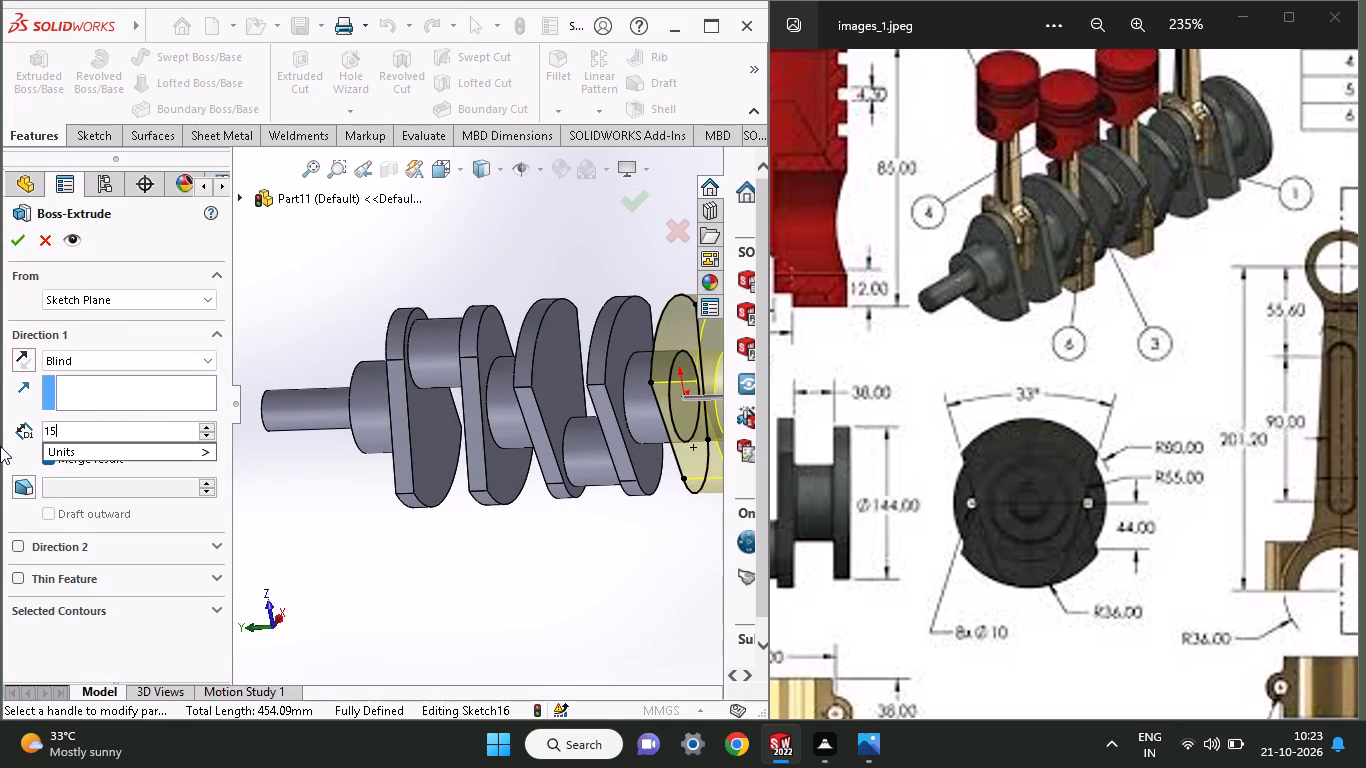
{"action": "key", "text": "Return"}
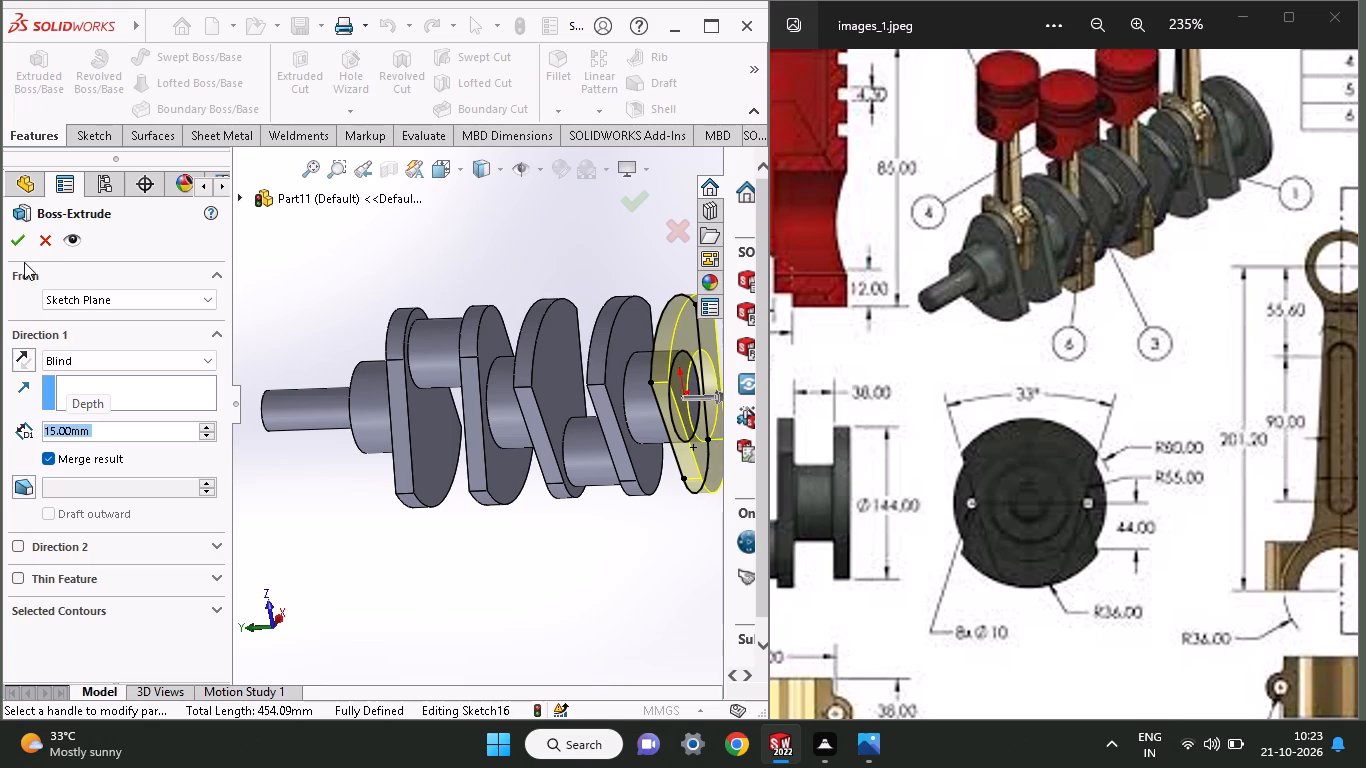
{"action": "left_click", "coordinate": [18, 243]}
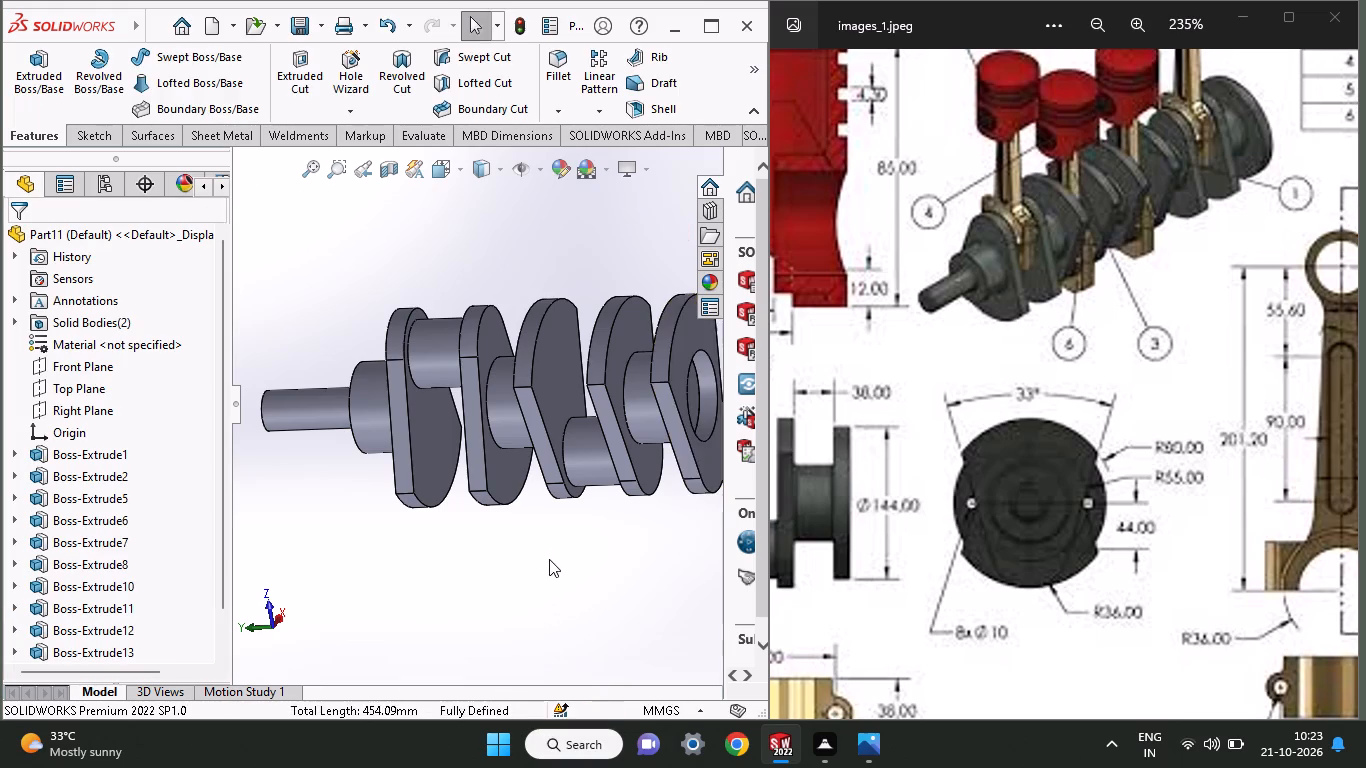
Sketch a circle on the journal's end face inside the fifth web's opening, centred on the origin and reaching the journal's edge.
{"action": "middle_click_drag", "start_coordinate": [549, 559], "coordinate": [535, 547]}
{"action": "left_click", "coordinate": [655, 456]}
{"action": "left_click", "coordinate": [738, 408]}
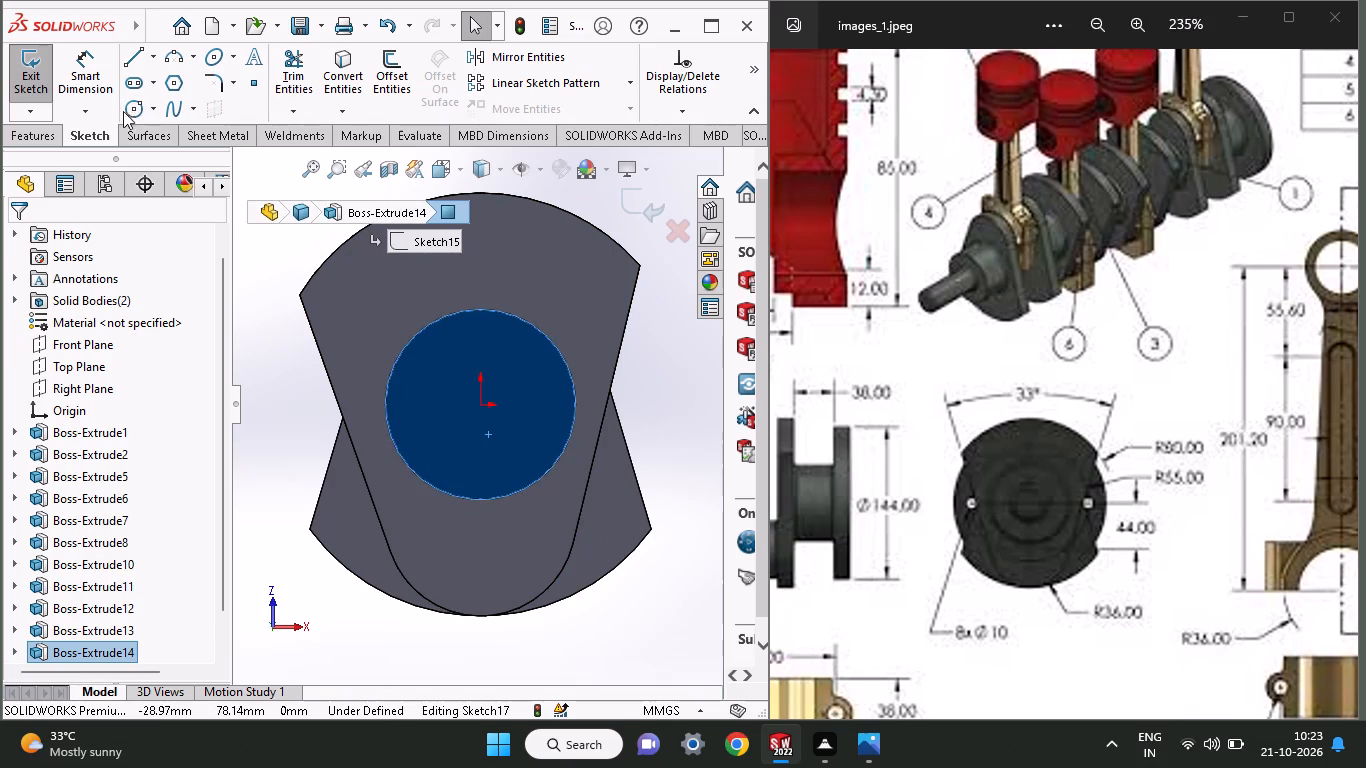
{"action": "left_click", "coordinate": [127, 108]}
{"action": "left_click", "coordinate": [476, 409]}
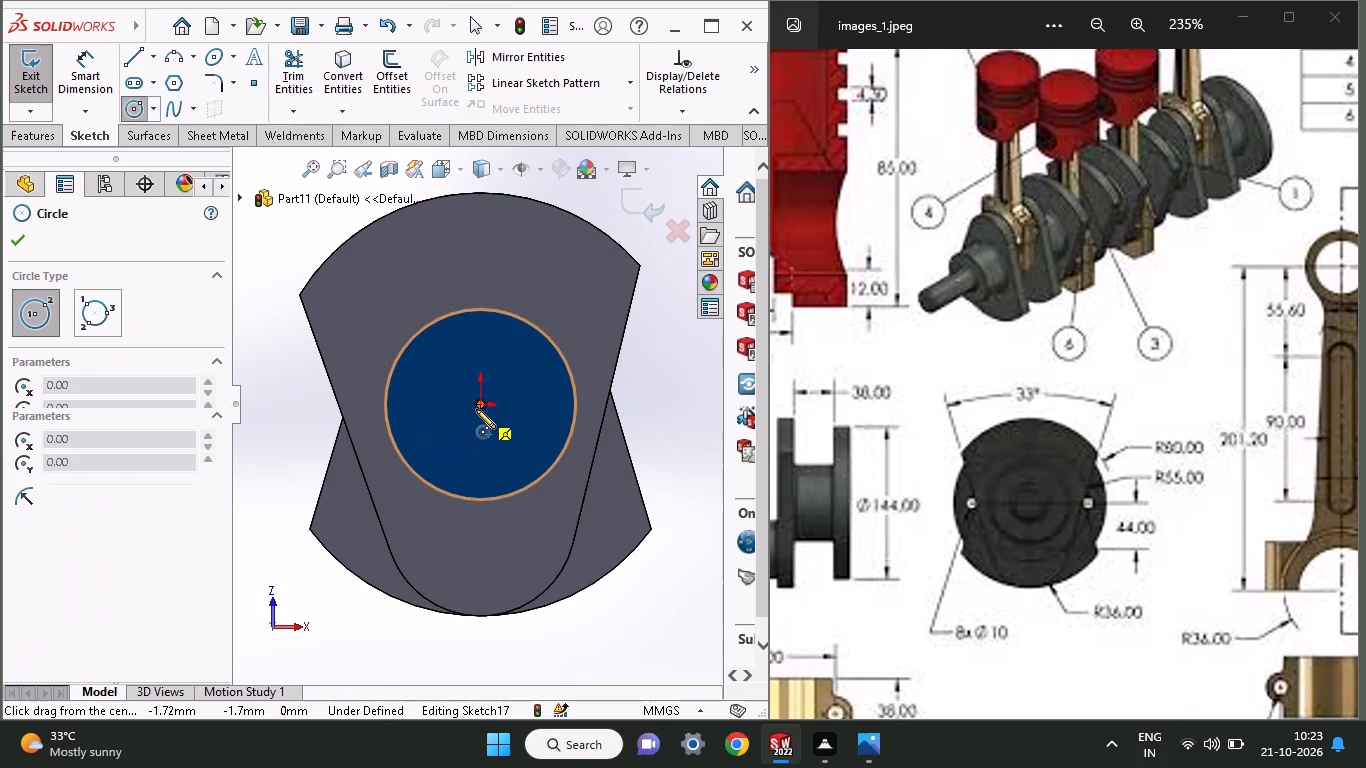
{"action": "left_click", "coordinate": [570, 430]}
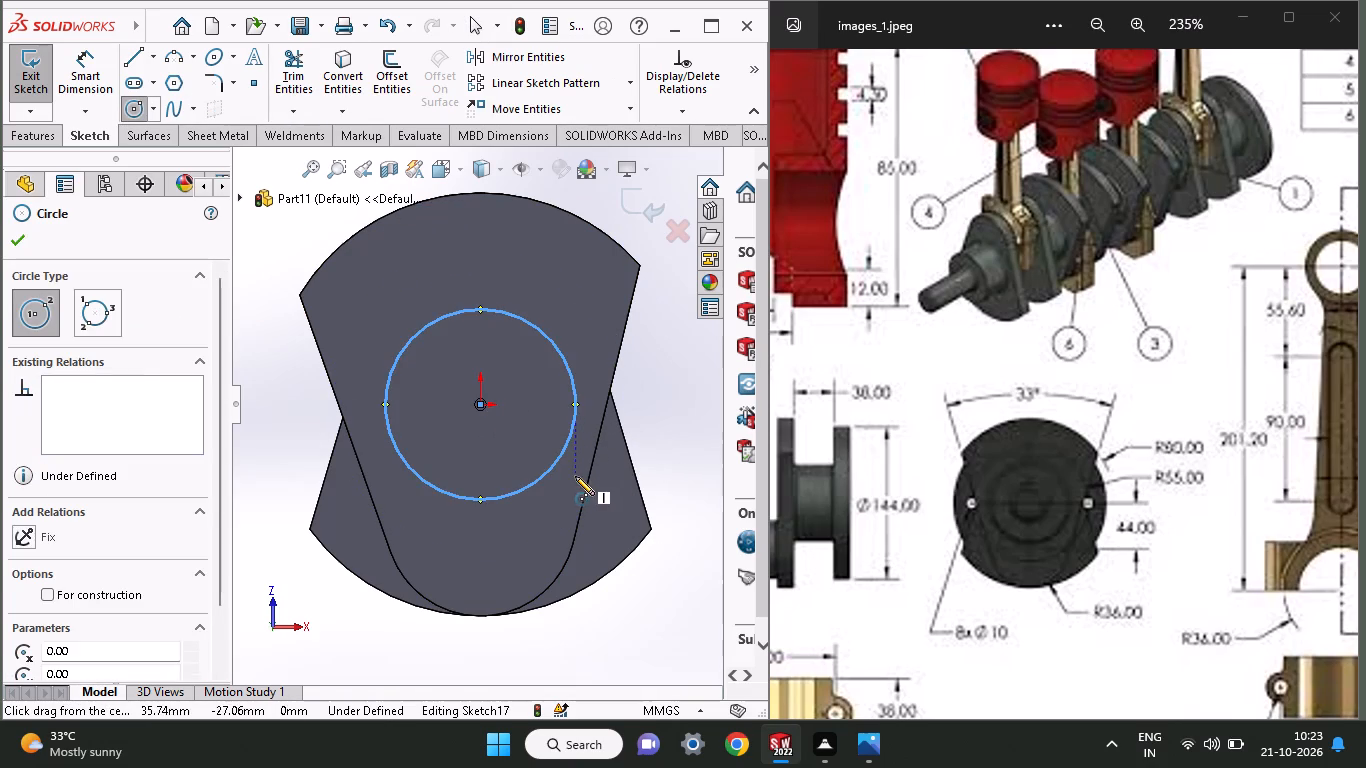
Extrude the circle 15 mm as a blind merged boss to fill the opening in the fifth web.
{"action": "middle_click_drag", "start_coordinate": [575, 476], "coordinate": [639, 484]}
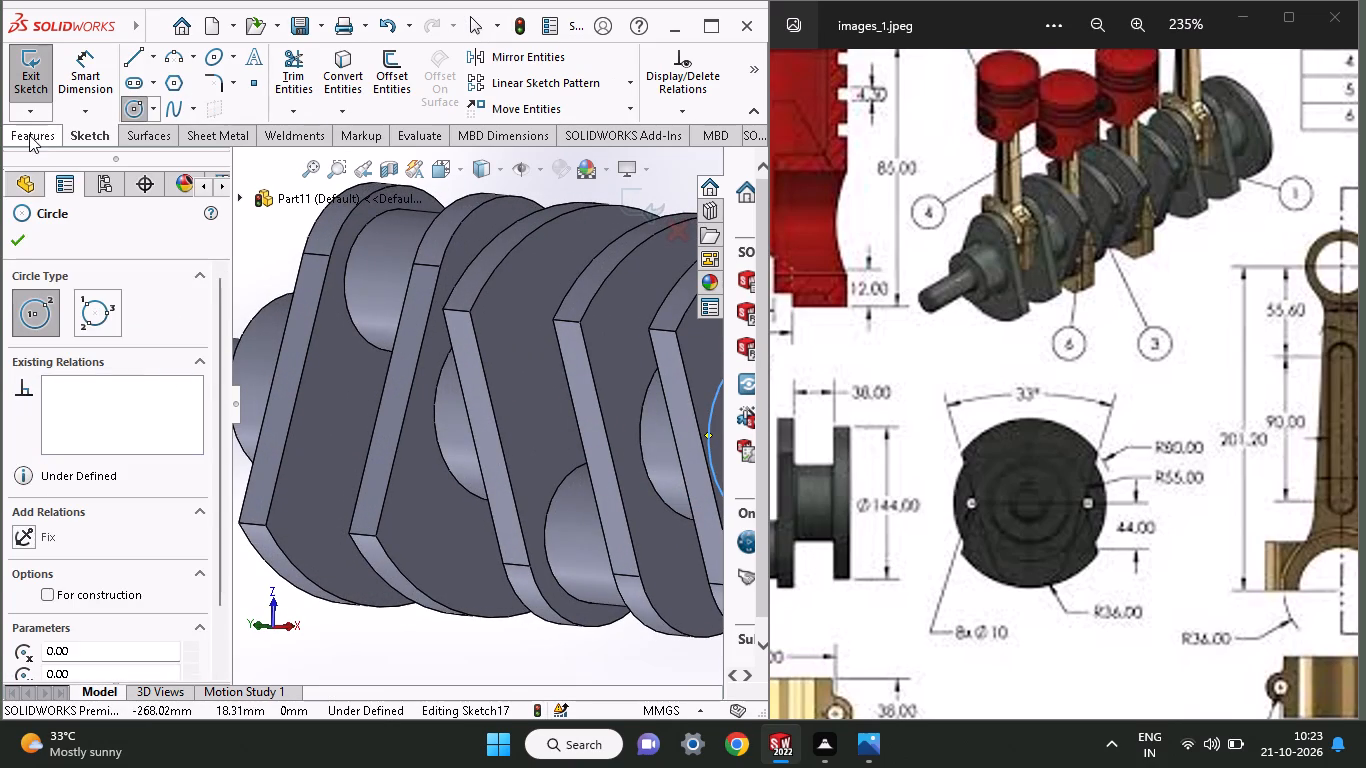
{"action": "left_click", "coordinate": [29, 135]}
{"action": "left_click", "coordinate": [46, 75]}
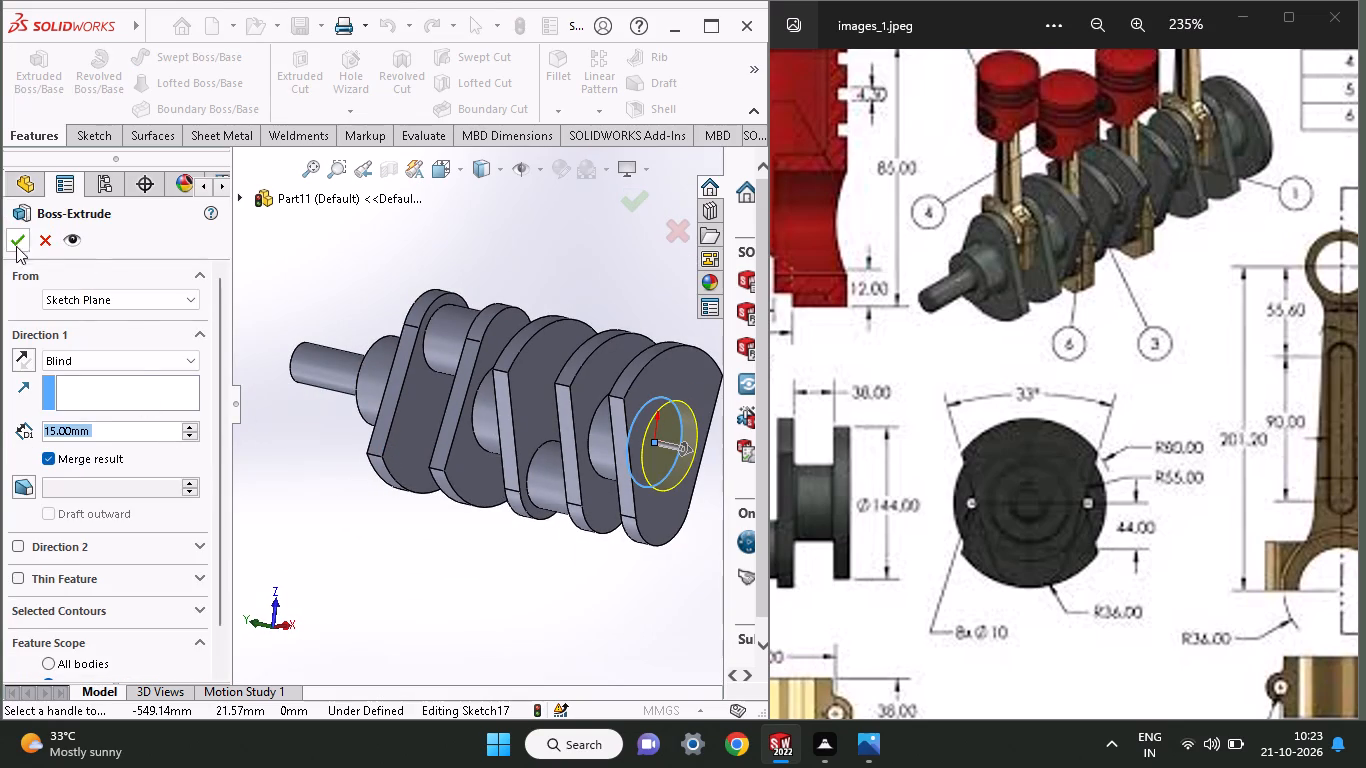
{"action": "left_click", "coordinate": [16, 236]}
Examine the crankshaft from several sides, comparing the fifth web's orientation and the crankpin positions with the reference drawing's side view.
{"action": "middle_click_drag", "start_coordinate": [473, 520], "coordinate": [485, 520]}
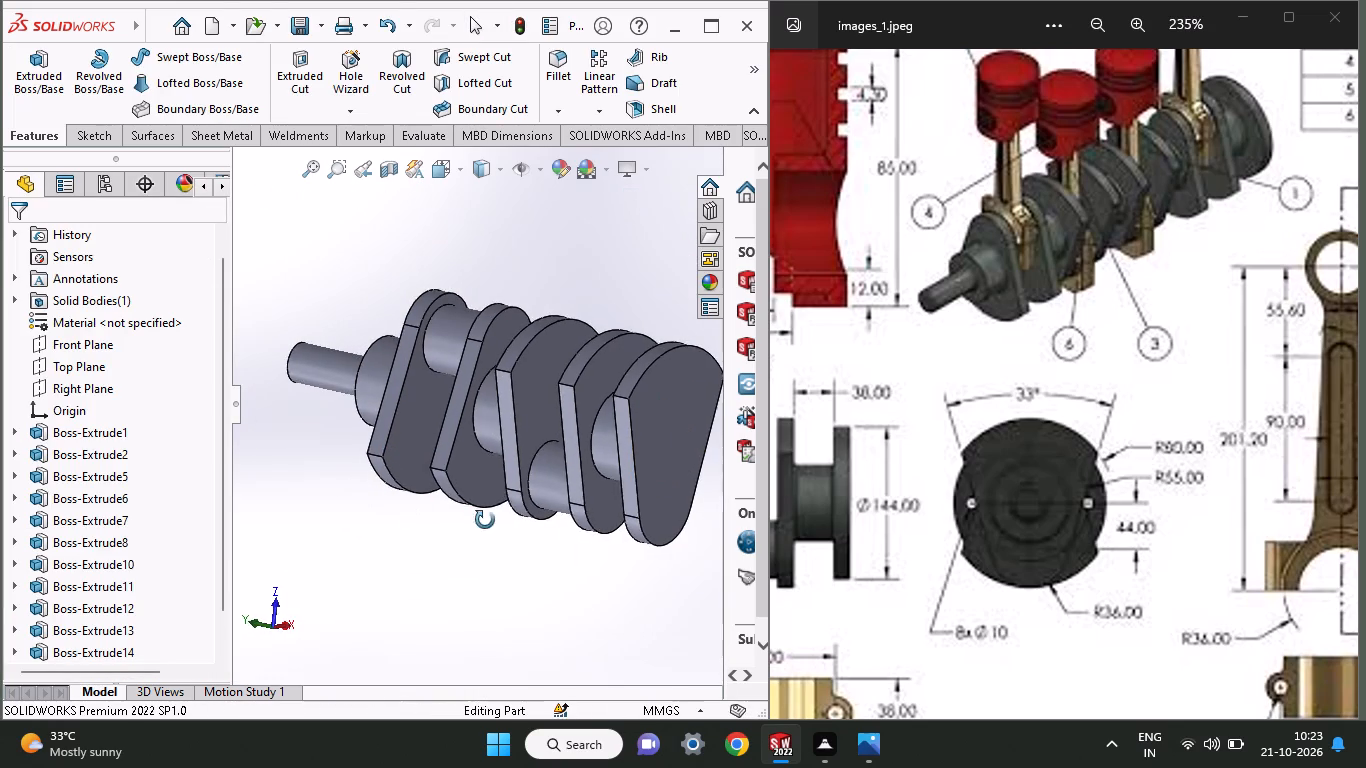
{"action": "middle_click_drag", "start_coordinate": [485, 520], "coordinate": [464, 543]}
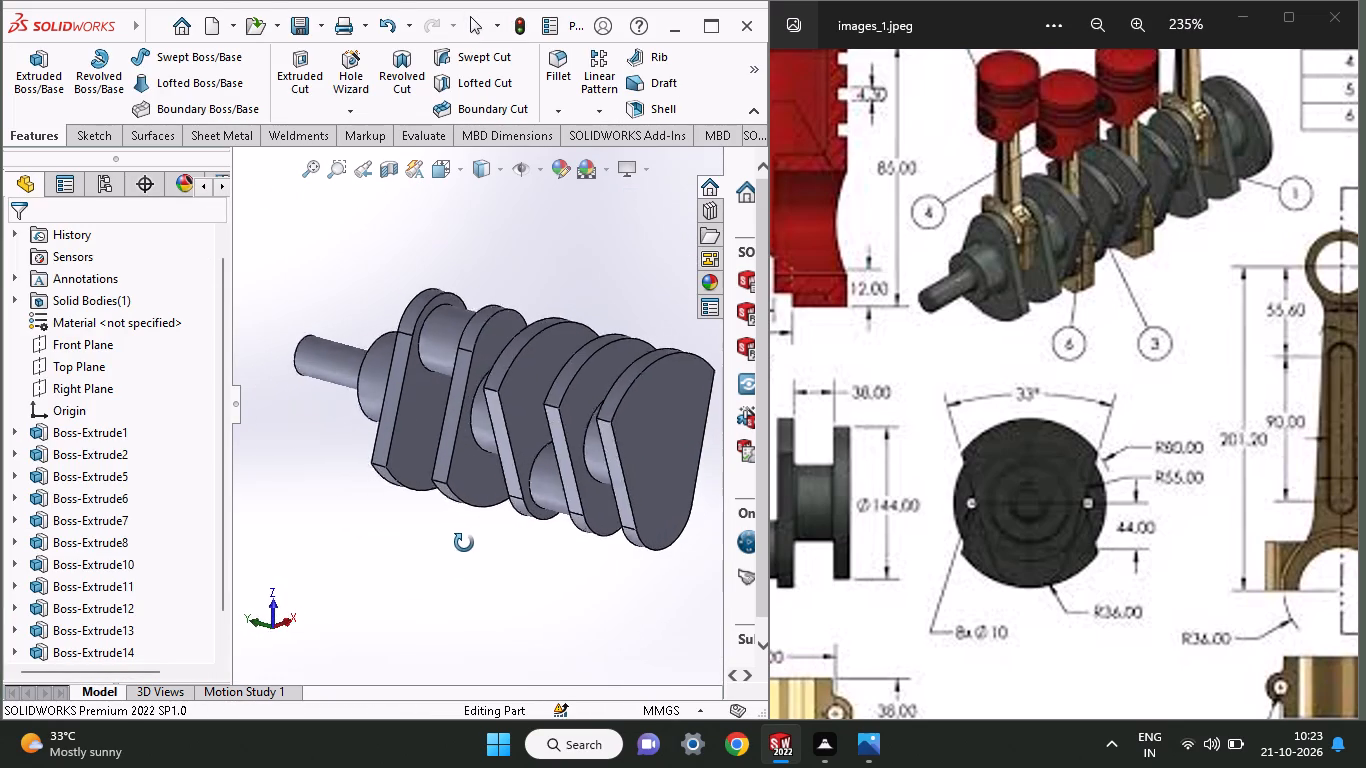
{"action": "middle_click_drag", "start_coordinate": [464, 543], "coordinate": [458, 544]}
{"action": "middle_click_drag", "start_coordinate": [1056, 275], "coordinate": [1365, 234]}
{"action": "middle_click_drag", "start_coordinate": [1077, 319], "coordinate": [1292, 259]}
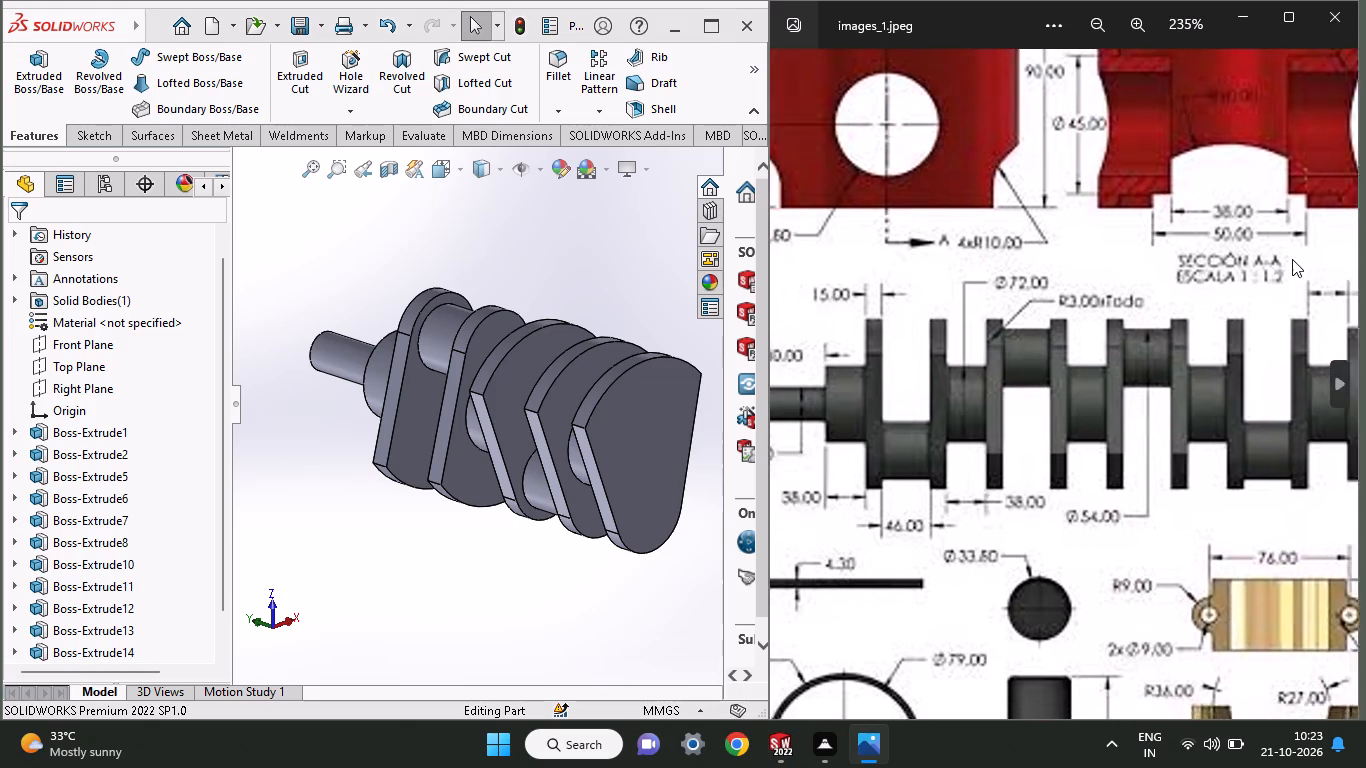
{"action": "middle_click_drag", "start_coordinate": [1292, 259], "coordinate": [1256, 231]}
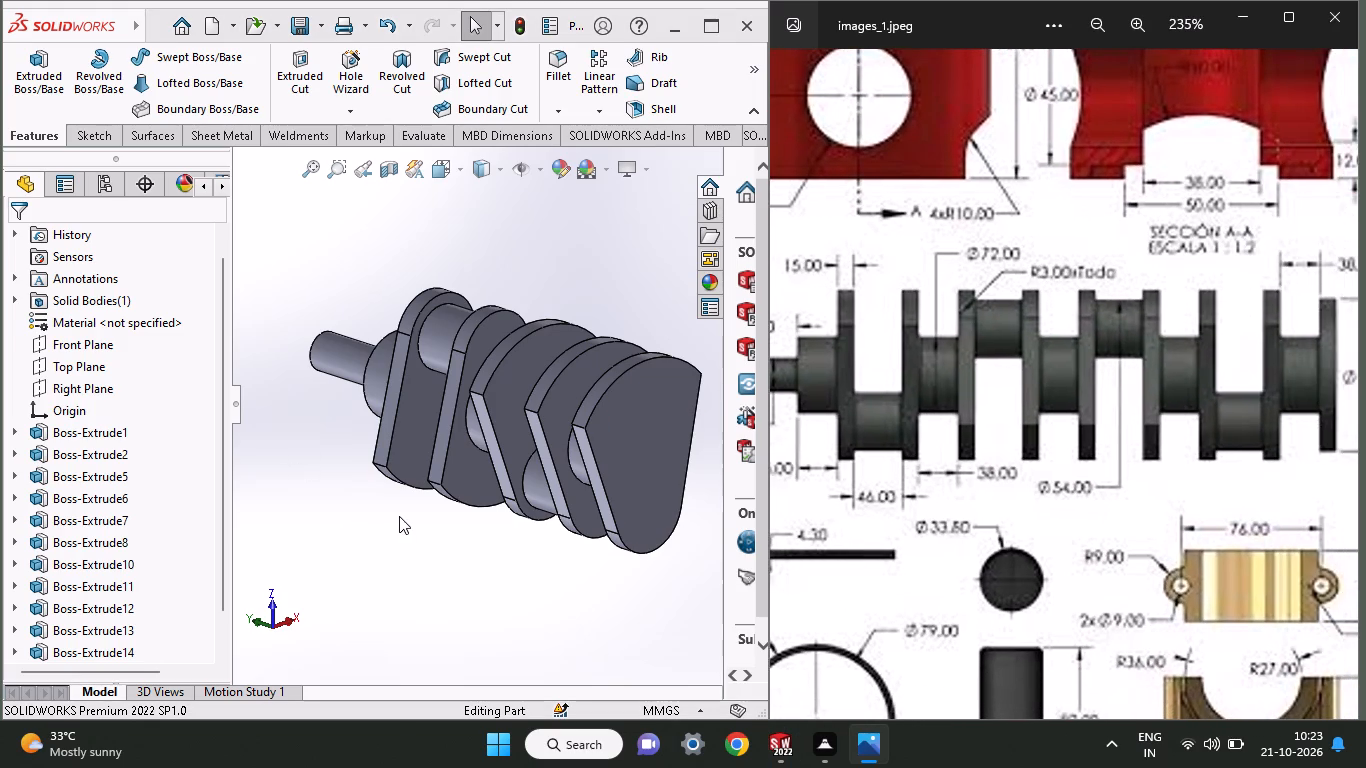
{"action": "middle_click_drag", "start_coordinate": [399, 516], "coordinate": [473, 496]}
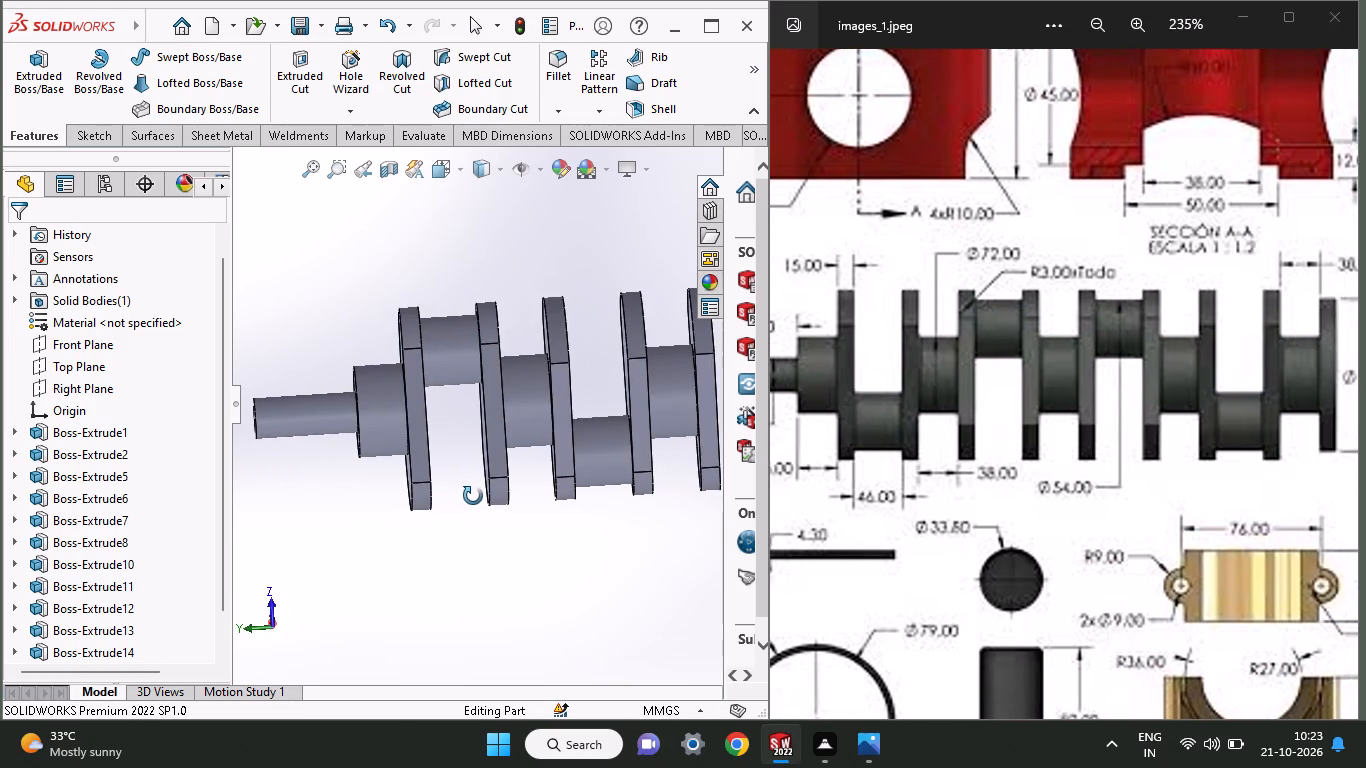
{"action": "middle_click_drag", "start_coordinate": [473, 496], "coordinate": [477, 498]}
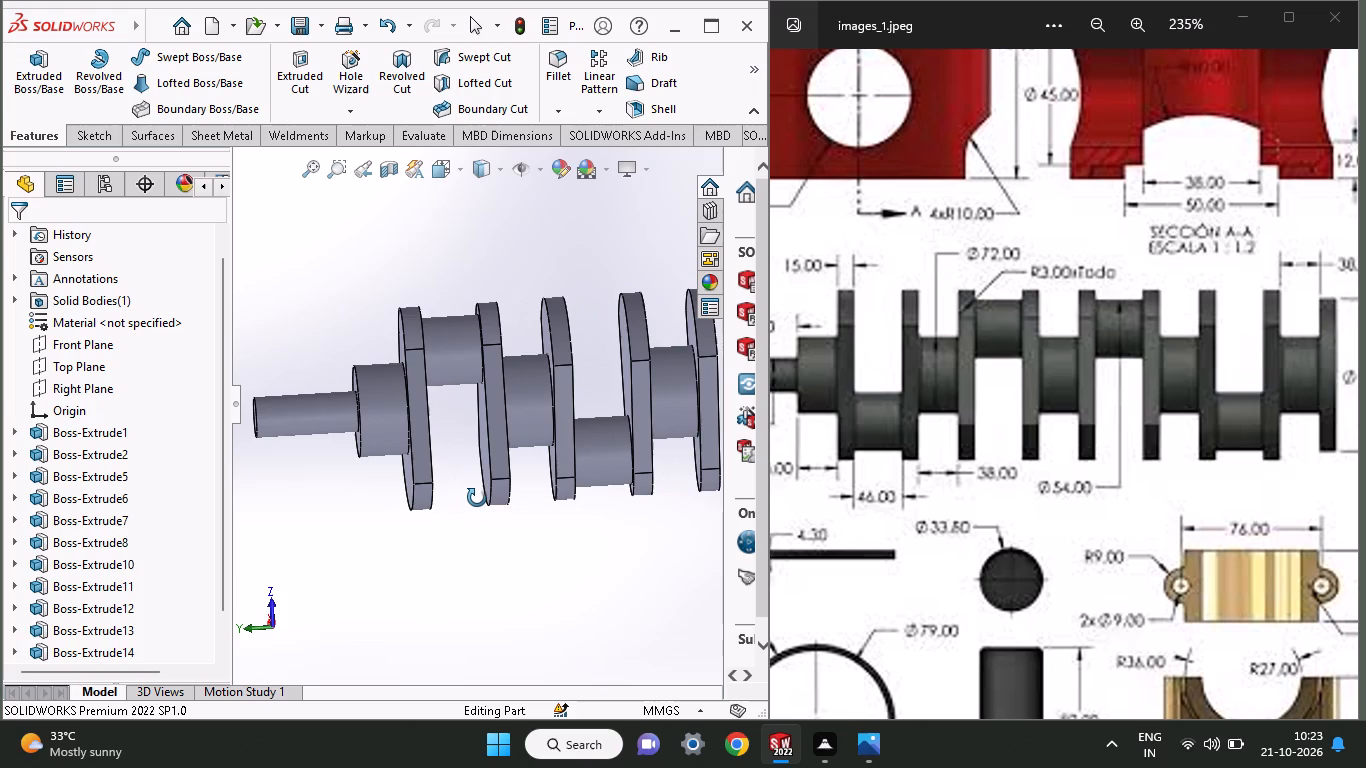
{"action": "middle_click_drag", "start_coordinate": [477, 498], "coordinate": [528, 170]}
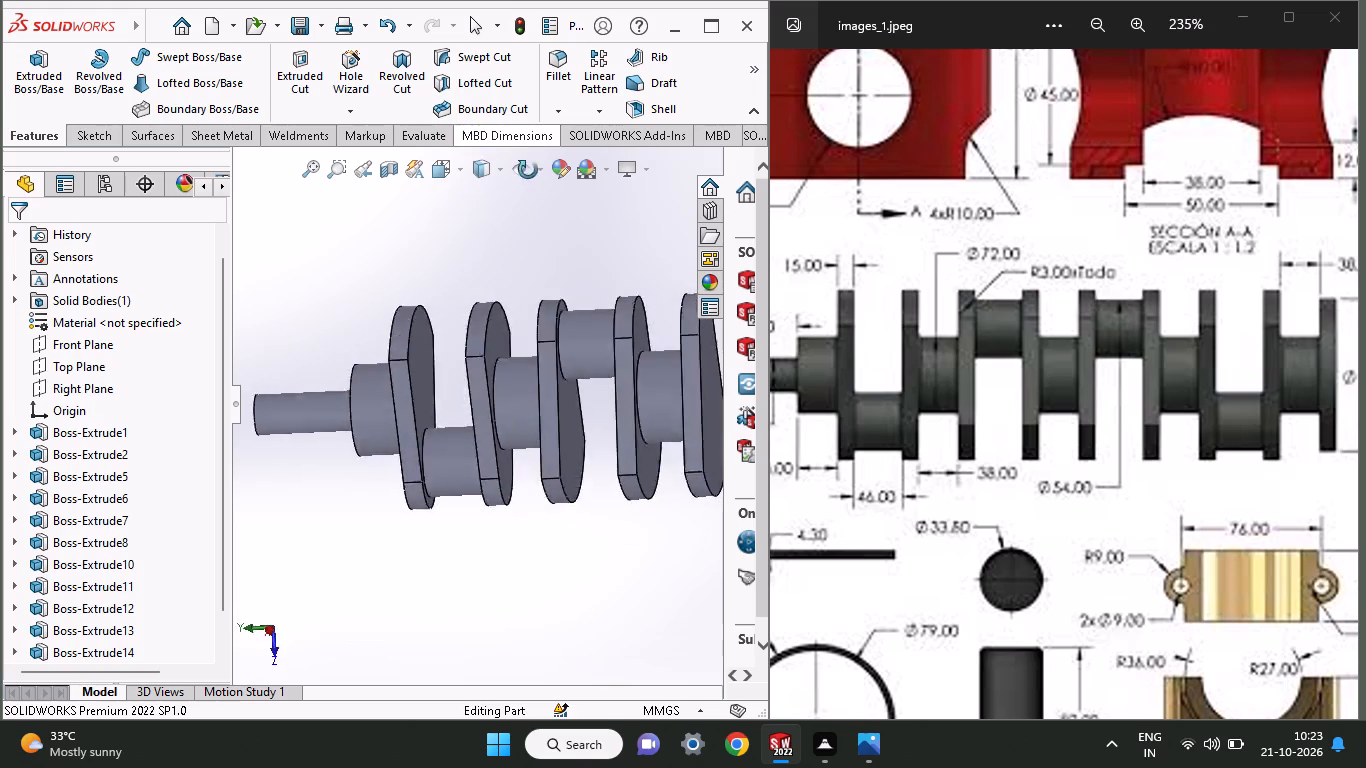
{"action": "middle_click_drag", "start_coordinate": [528, 170], "coordinate": [516, 150]}
{"action": "middle_click_drag", "start_coordinate": [492, 512], "coordinate": [492, 464]}
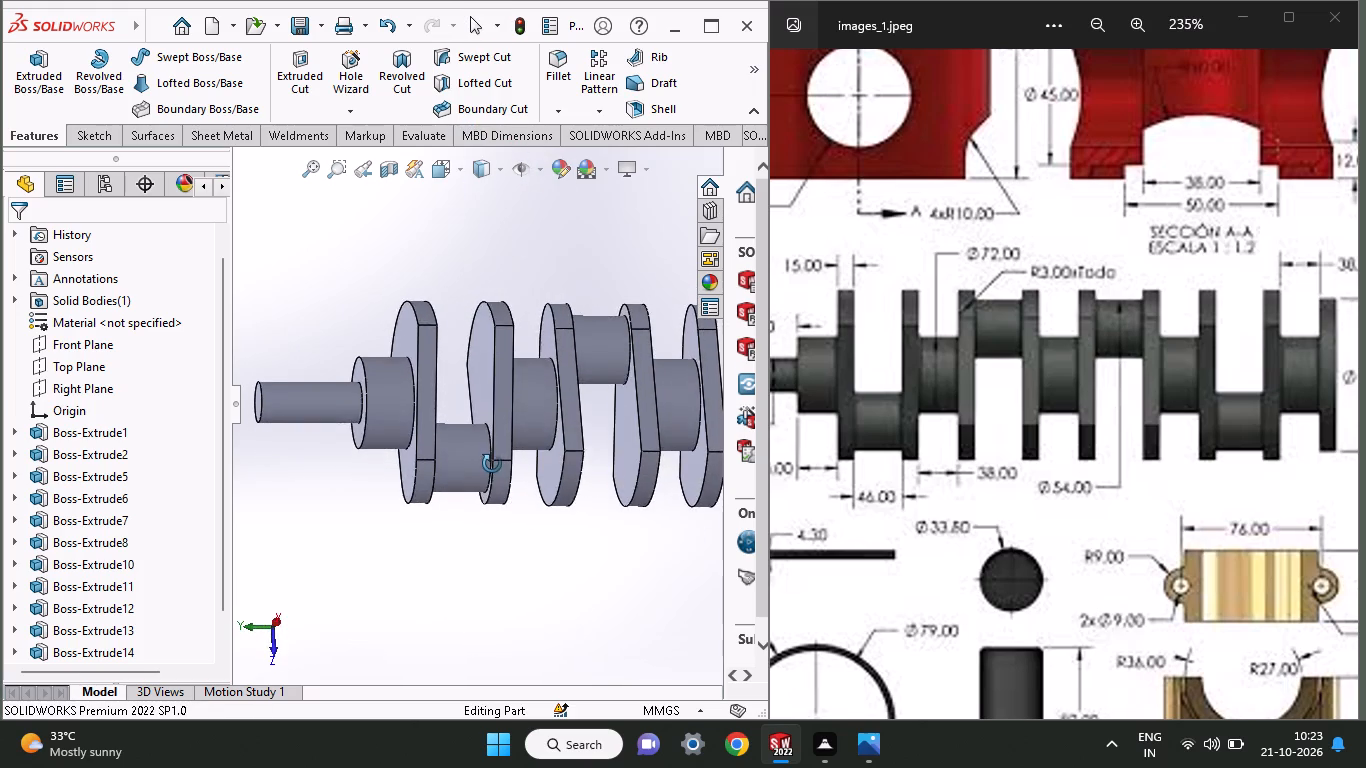
Sketch a circle about 38 mm in diameter on the fifth web's outer face, centred 44 mm from the origin at its rounded end.
{"action": "middle_click_drag", "start_coordinate": [492, 464], "coordinate": [468, 473]}
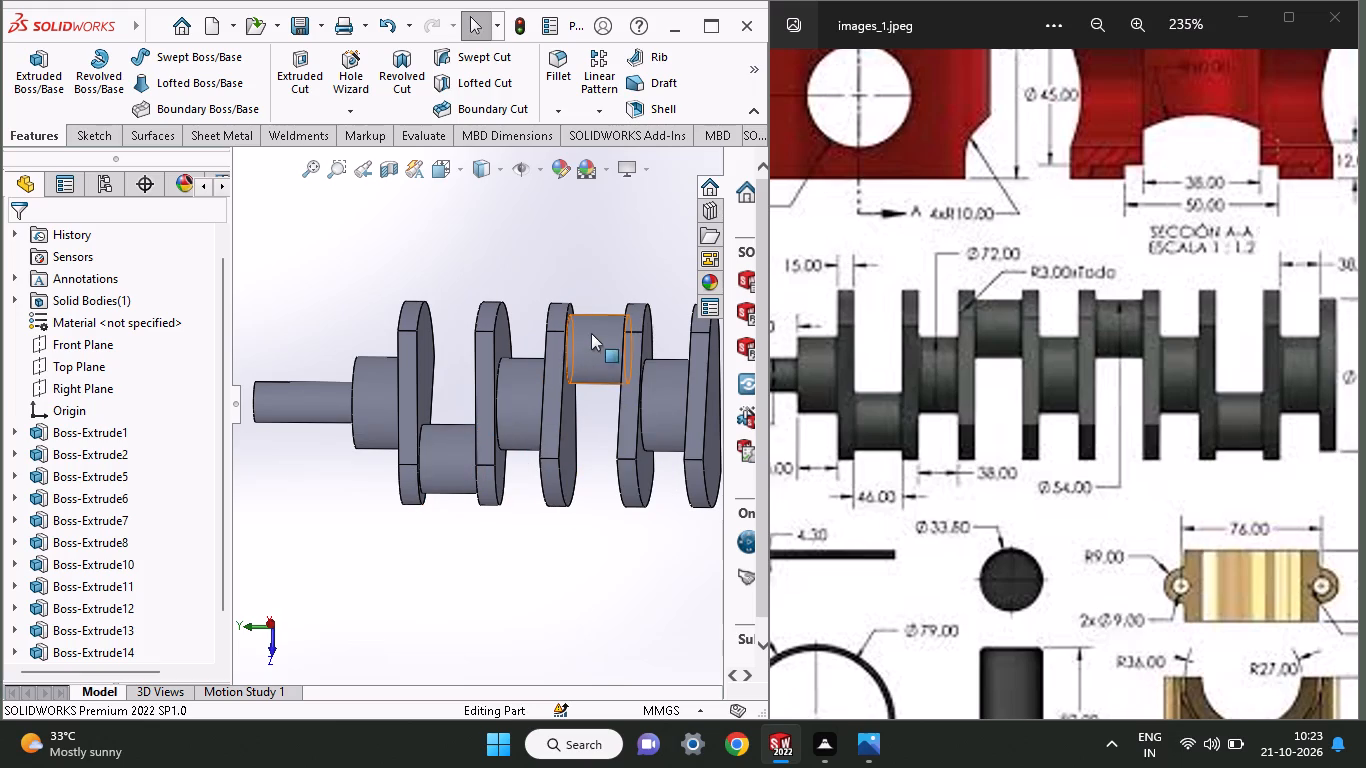
{"action": "middle_click_drag", "start_coordinate": [680, 416], "coordinate": [656, 417]}
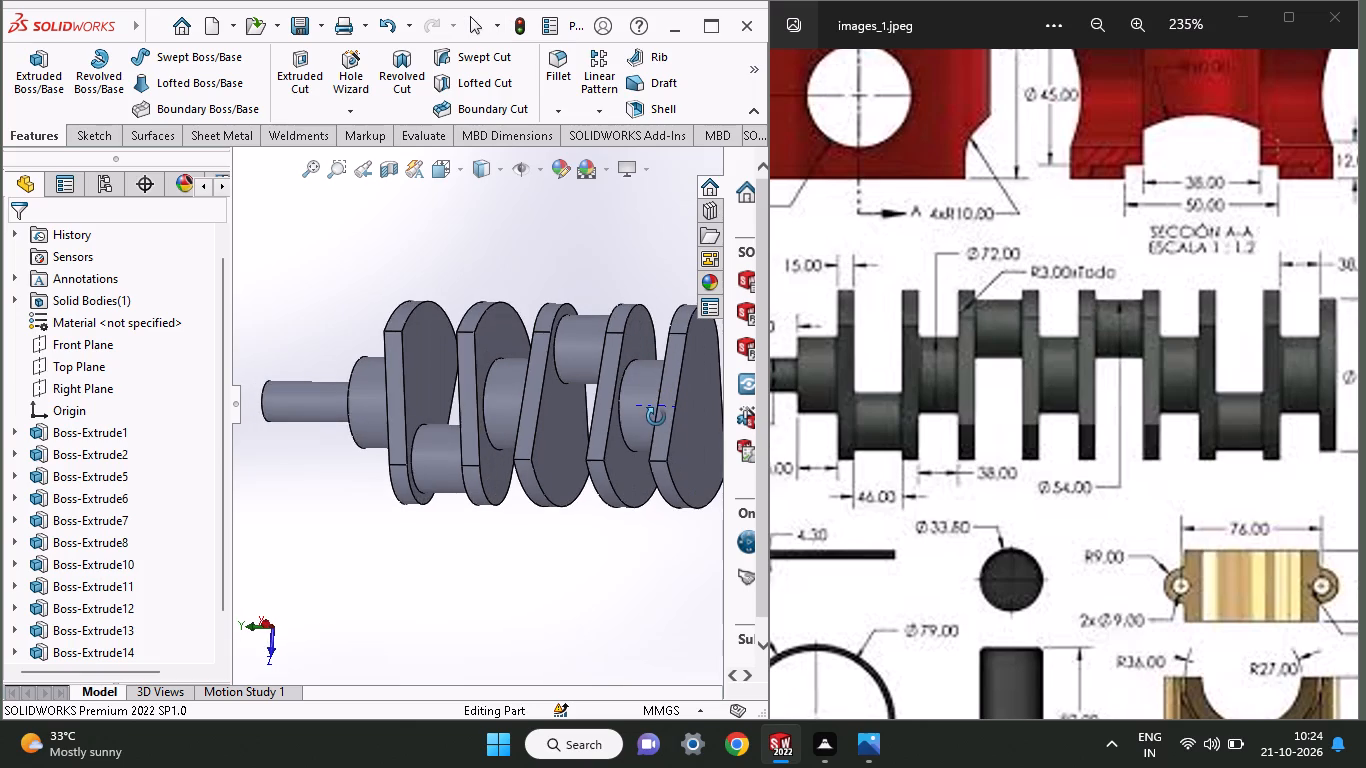
{"action": "middle_click_drag", "start_coordinate": [656, 417], "coordinate": [649, 419]}
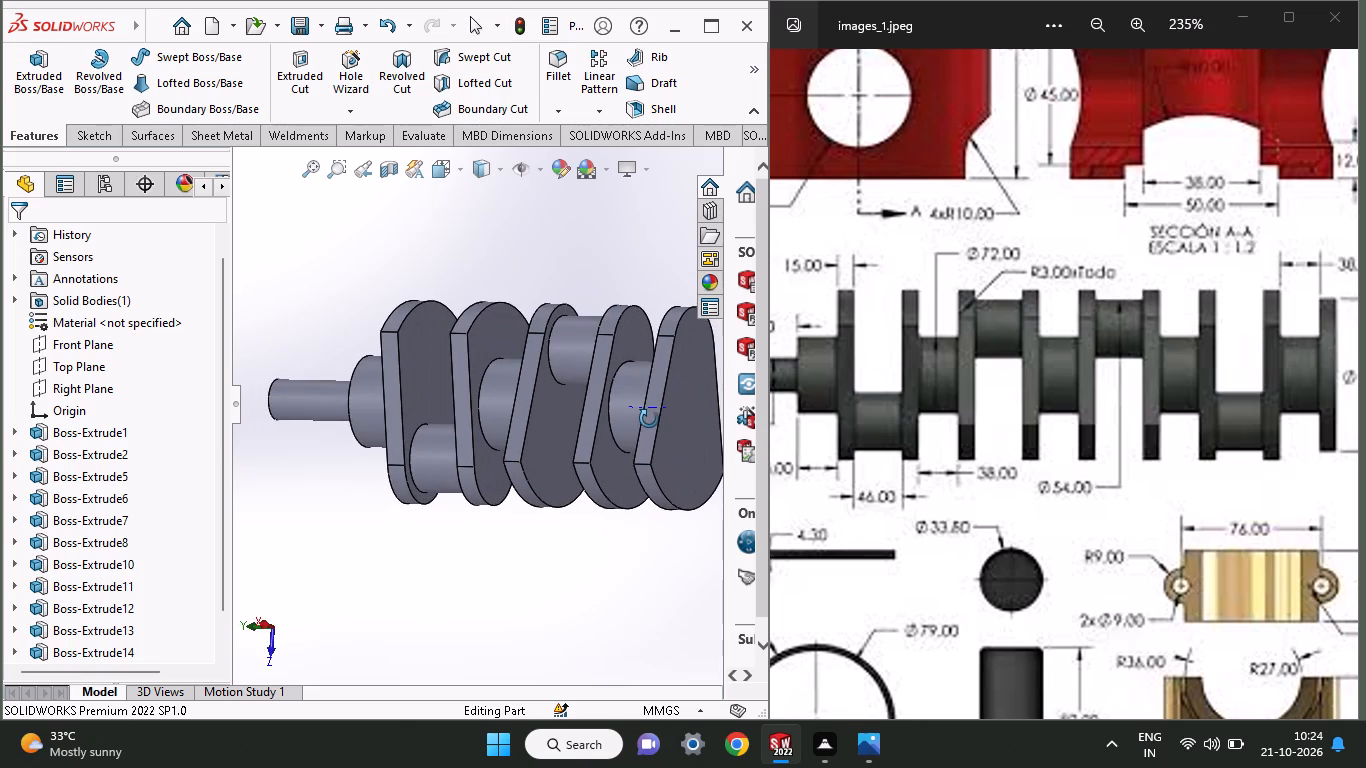
{"action": "middle_click_drag", "start_coordinate": [649, 419], "coordinate": [615, 417]}
{"action": "left_click", "coordinate": [632, 339]}
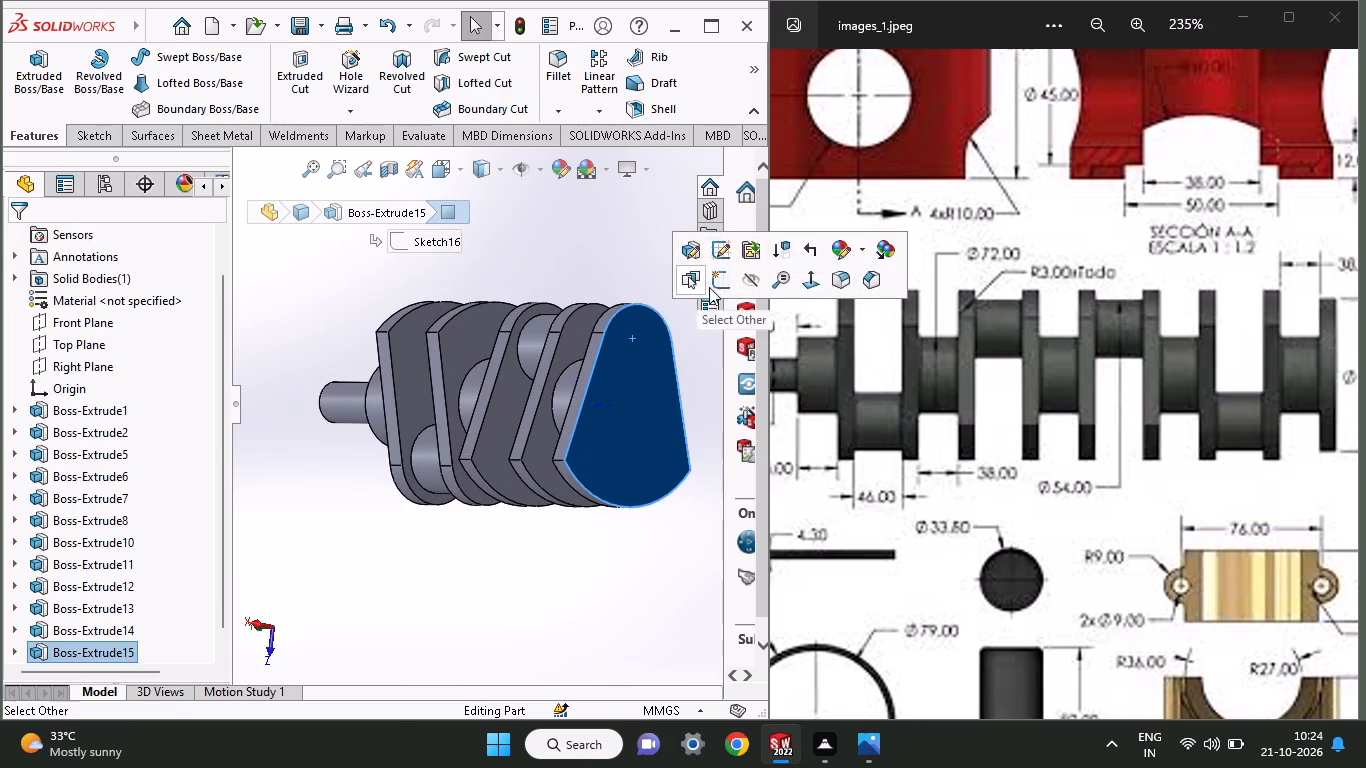
{"action": "left_click", "coordinate": [735, 279]}
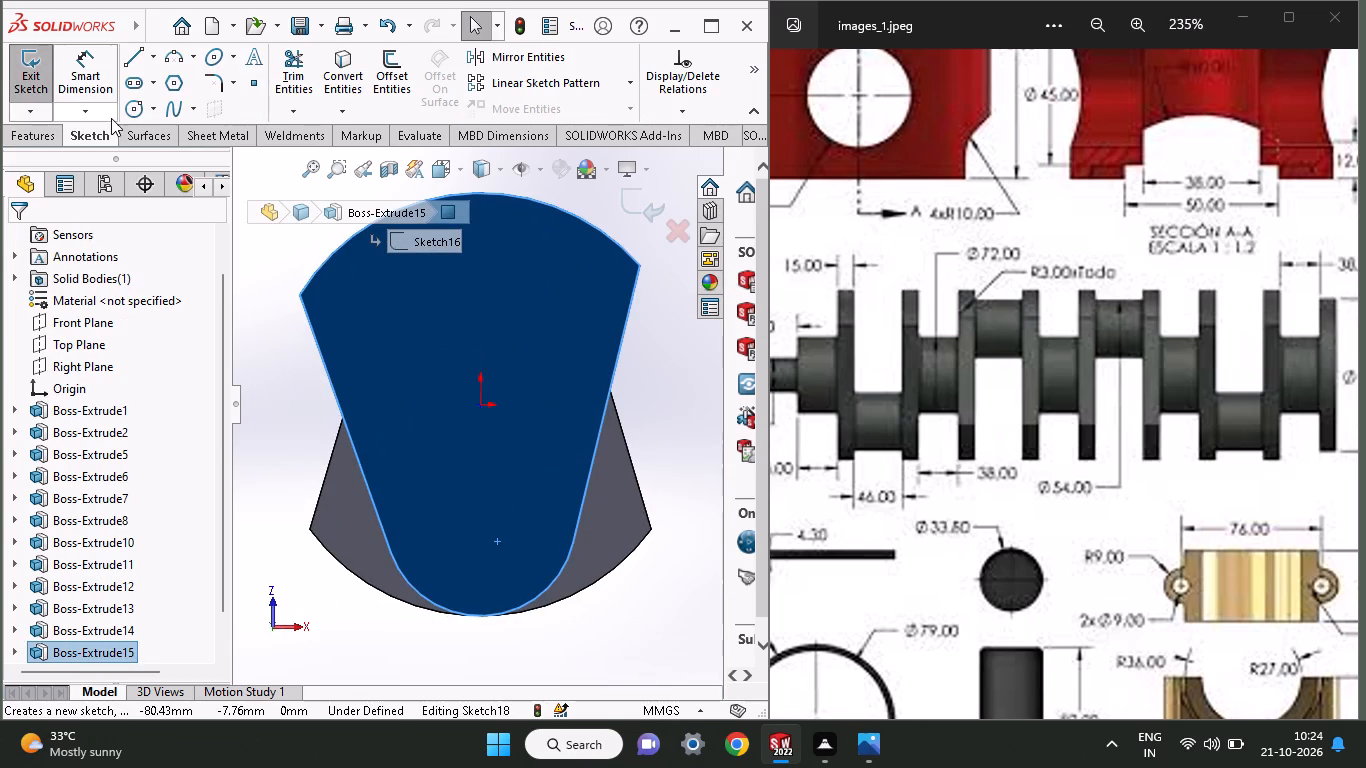
{"action": "left_click", "coordinate": [122, 106]}
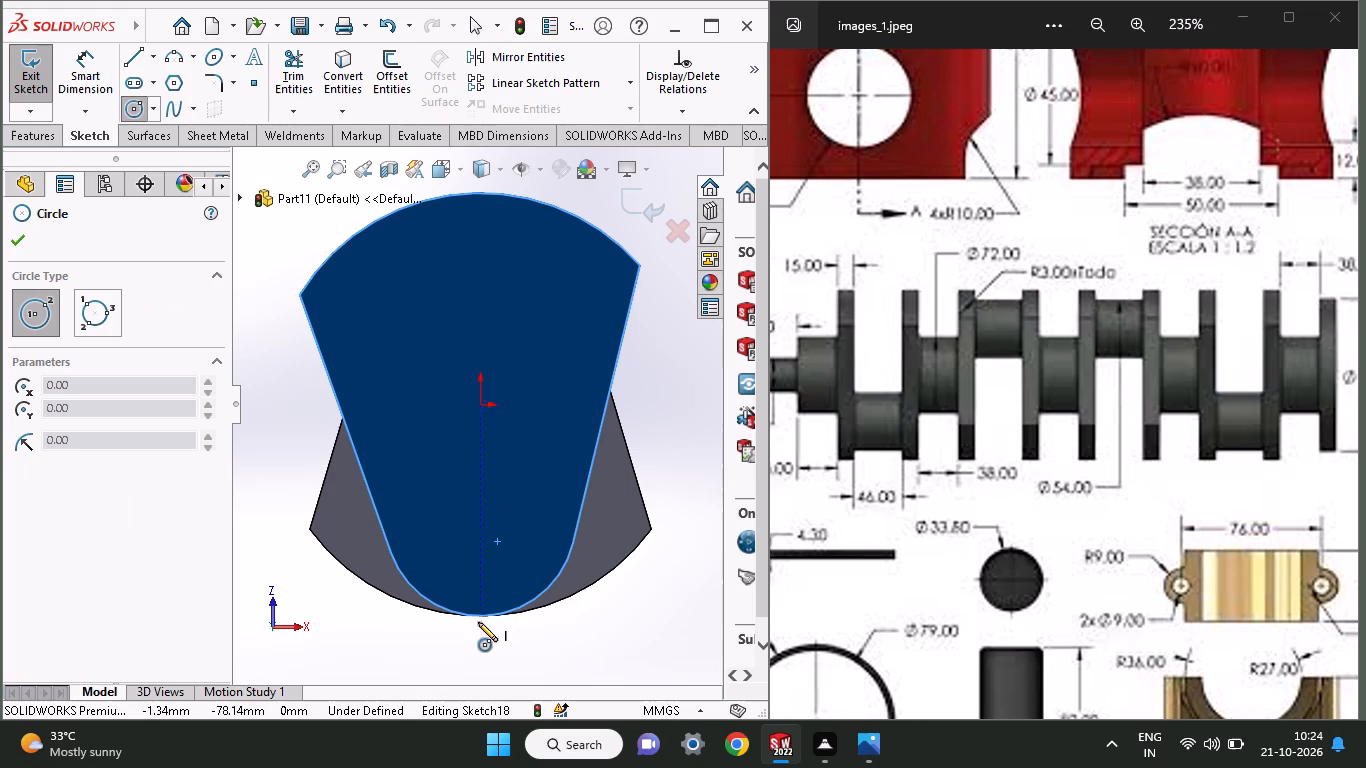
{"action": "left_click", "coordinate": [480, 519]}
{"action": "left_click", "coordinate": [497, 568]}
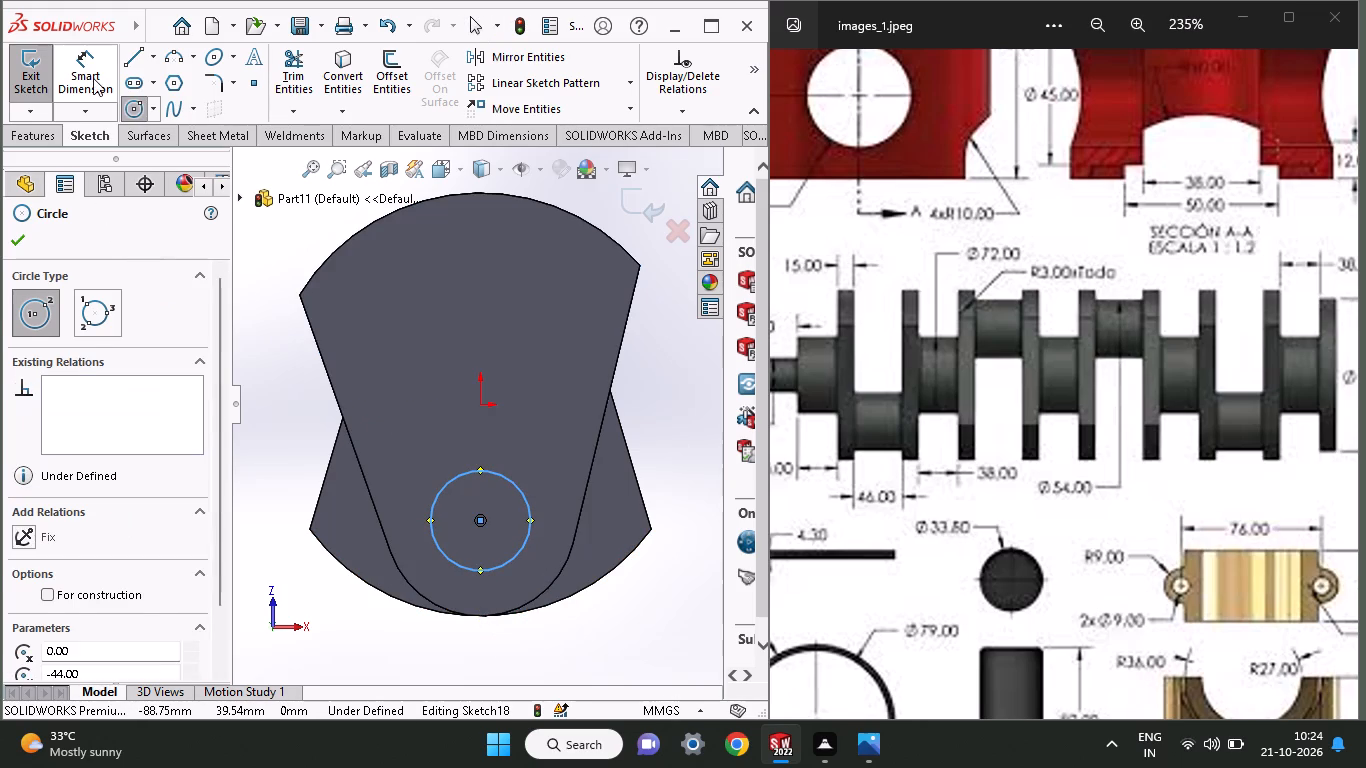
Dimension the crankpin circle's diameter at 54 mm.
{"action": "left_click", "coordinate": [93, 78]}
{"action": "left_click", "coordinate": [485, 570]}
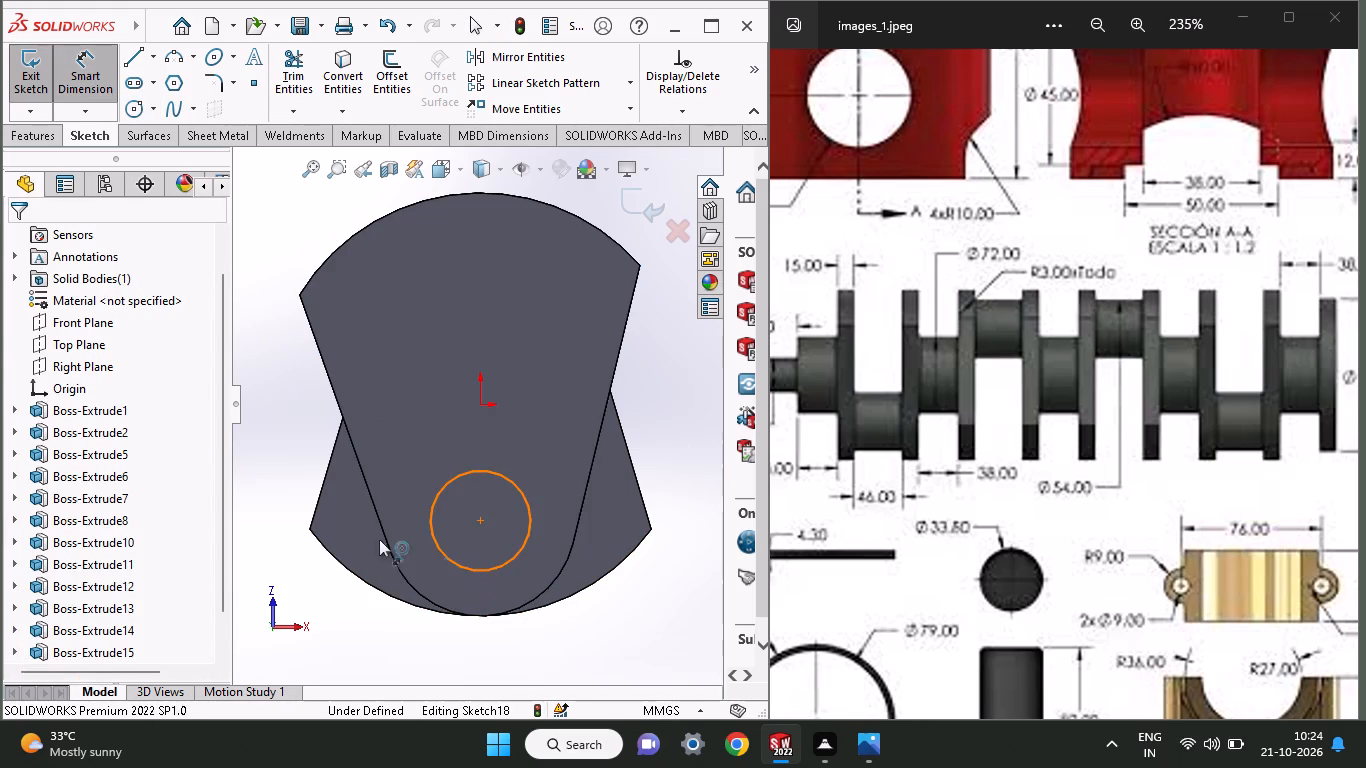
{"action": "left_click", "coordinate": [314, 490]}
{"action": "type", "text": "543"}
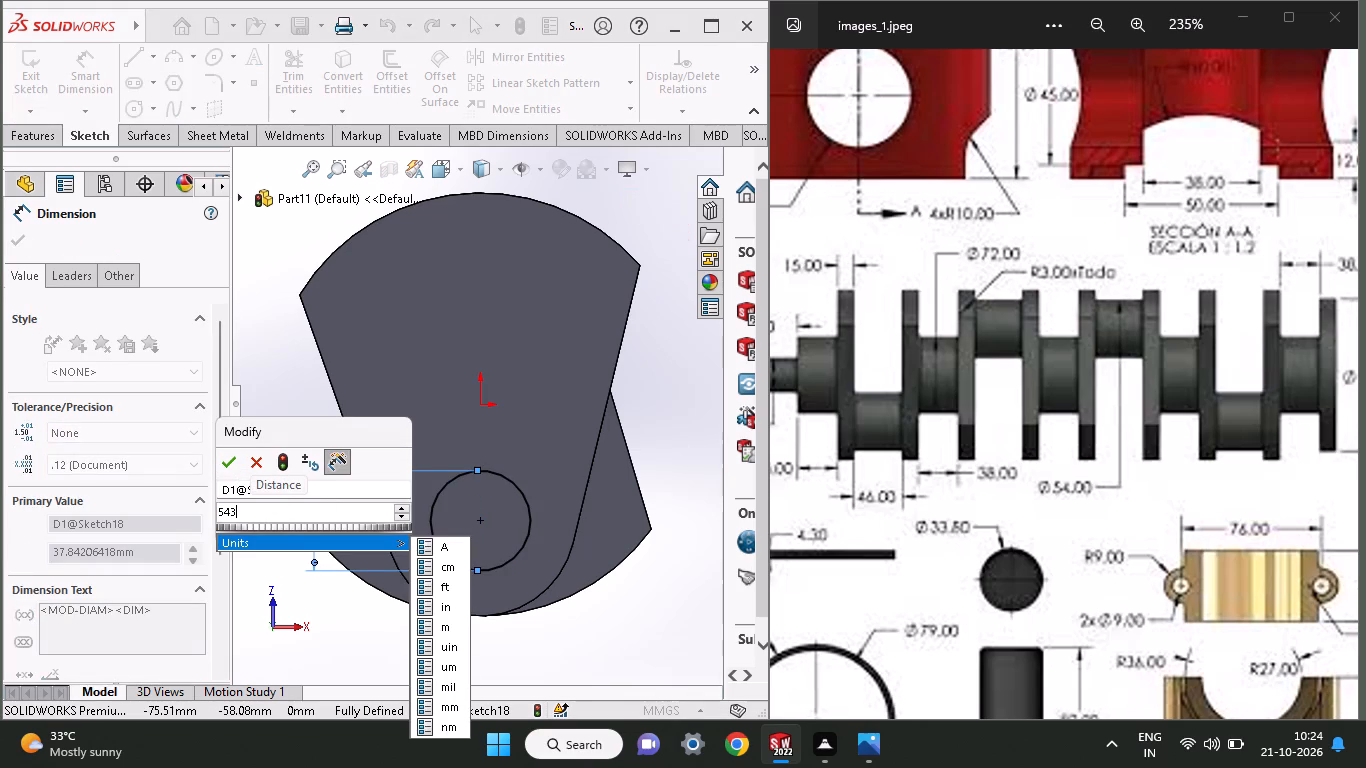
{"action": "key", "text": "BackSpace"}
{"action": "key", "text": "Return"}
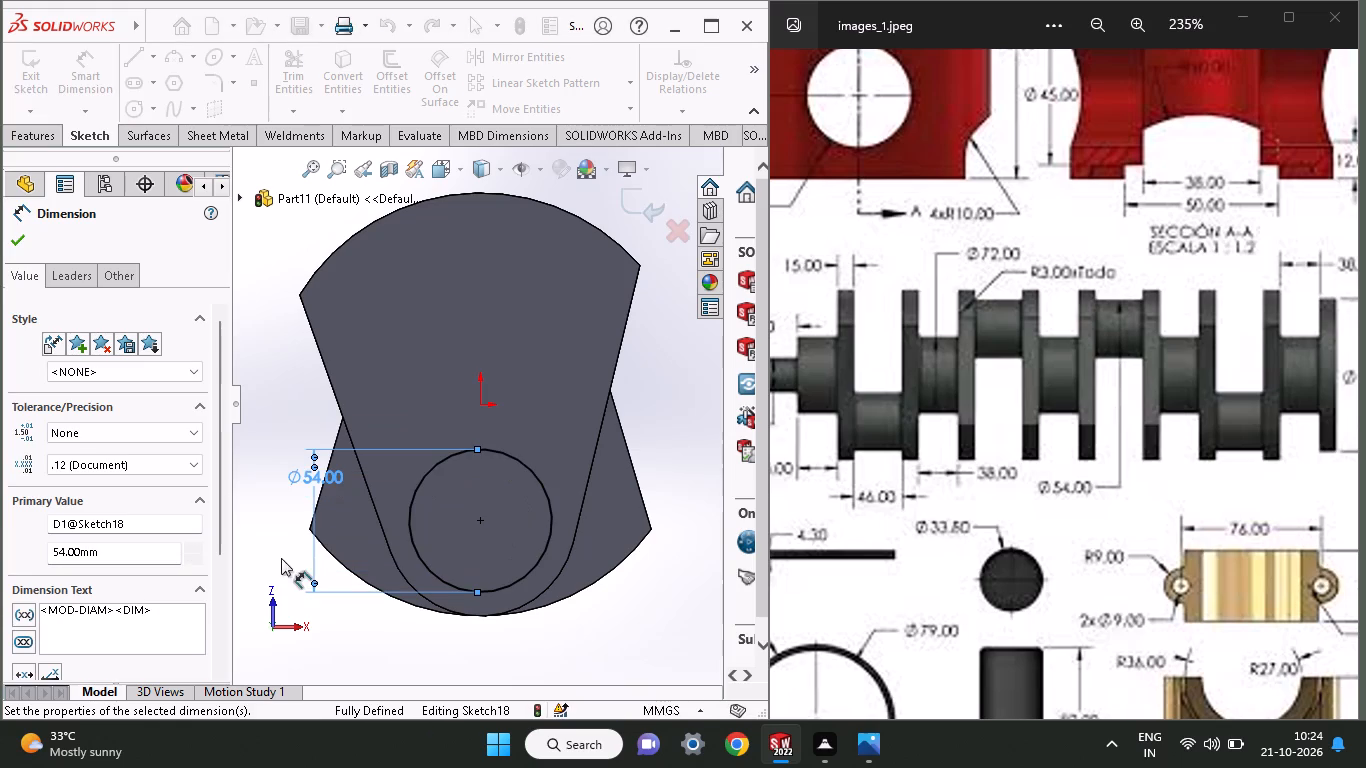
Extrude the circle 46 mm outward from the fifth web as a blind boss with Merge result on.
{"action": "left_click", "coordinate": [46, 137]}
{"action": "left_click", "coordinate": [44, 82]}
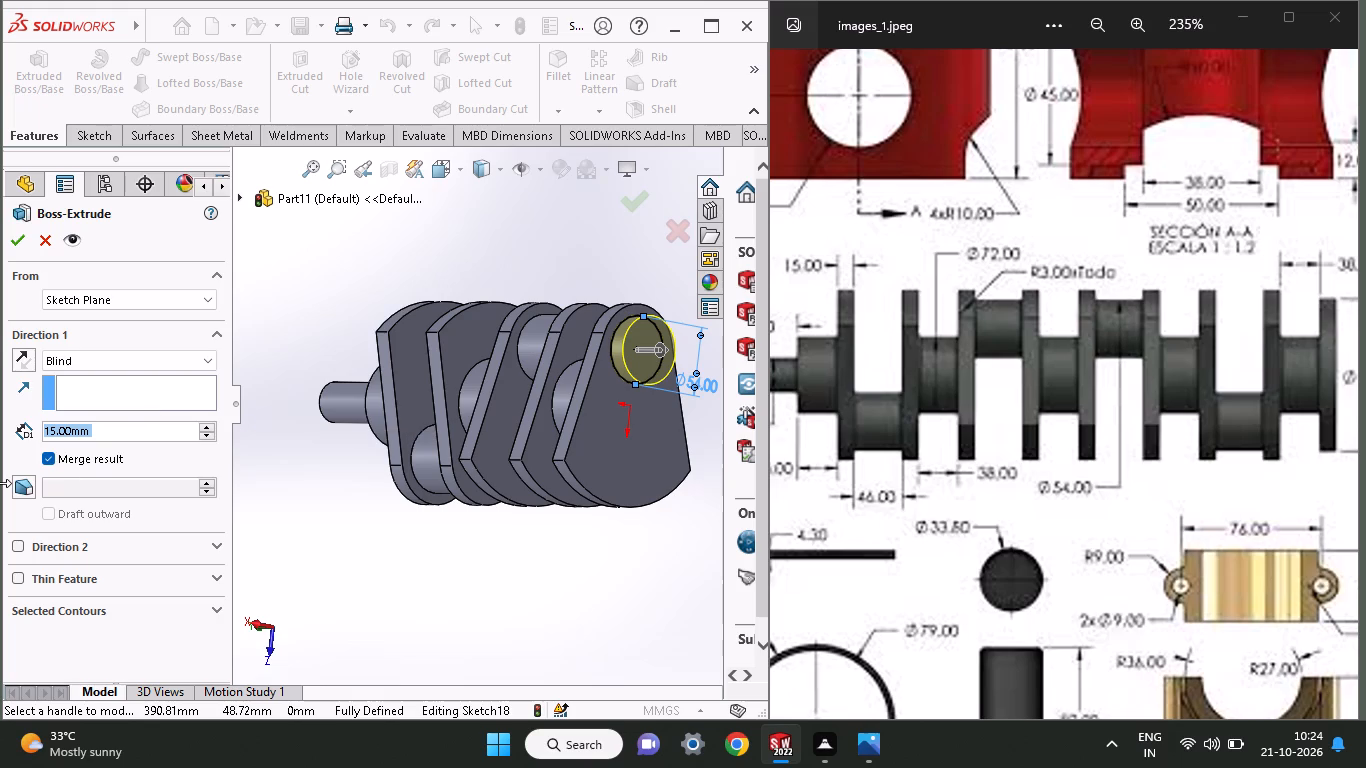
{"action": "type", "text": "46"}
{"action": "key", "text": "Return"}
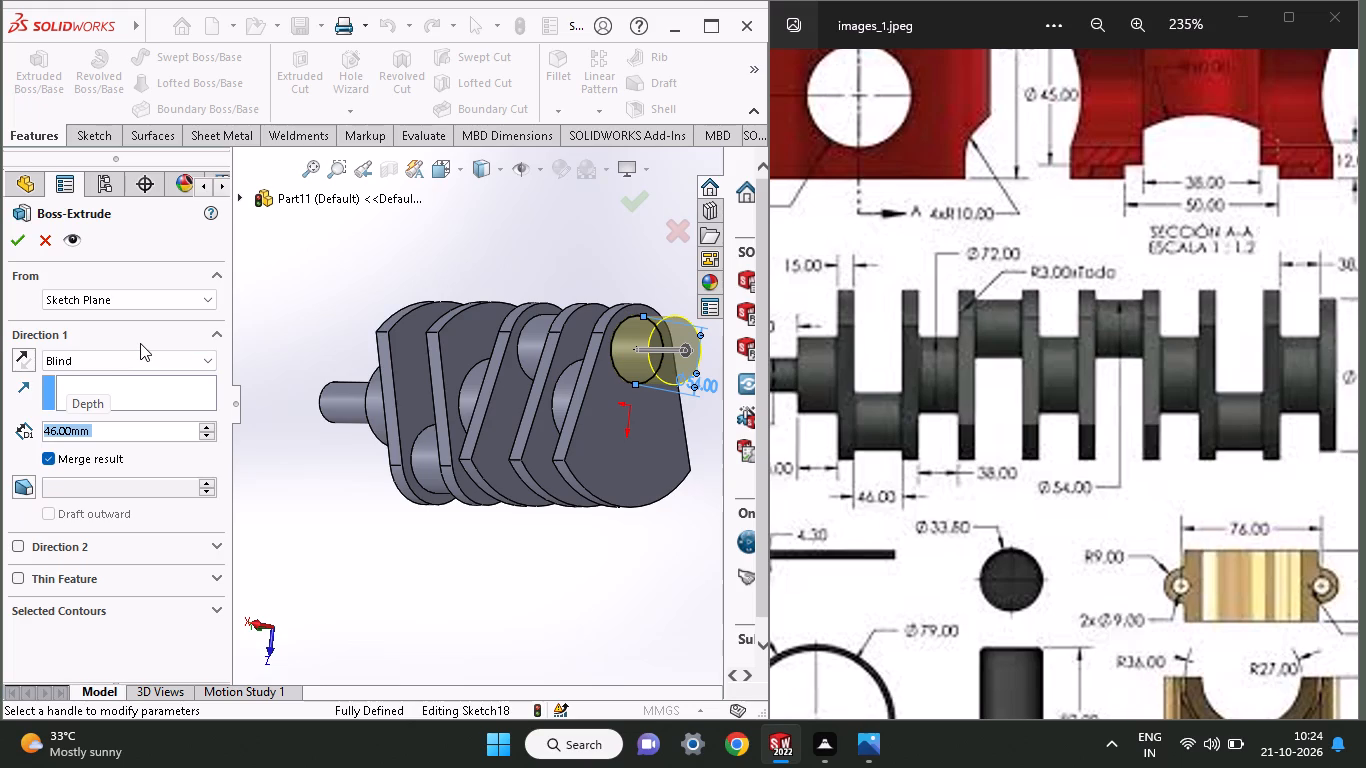
{"action": "left_click", "coordinate": [11, 249]}
Start a sketch on the new crankpin's end face and convert the fifth web's four outline edges into it.
{"action": "middle_click_drag", "start_coordinate": [610, 535], "coordinate": [657, 407]}
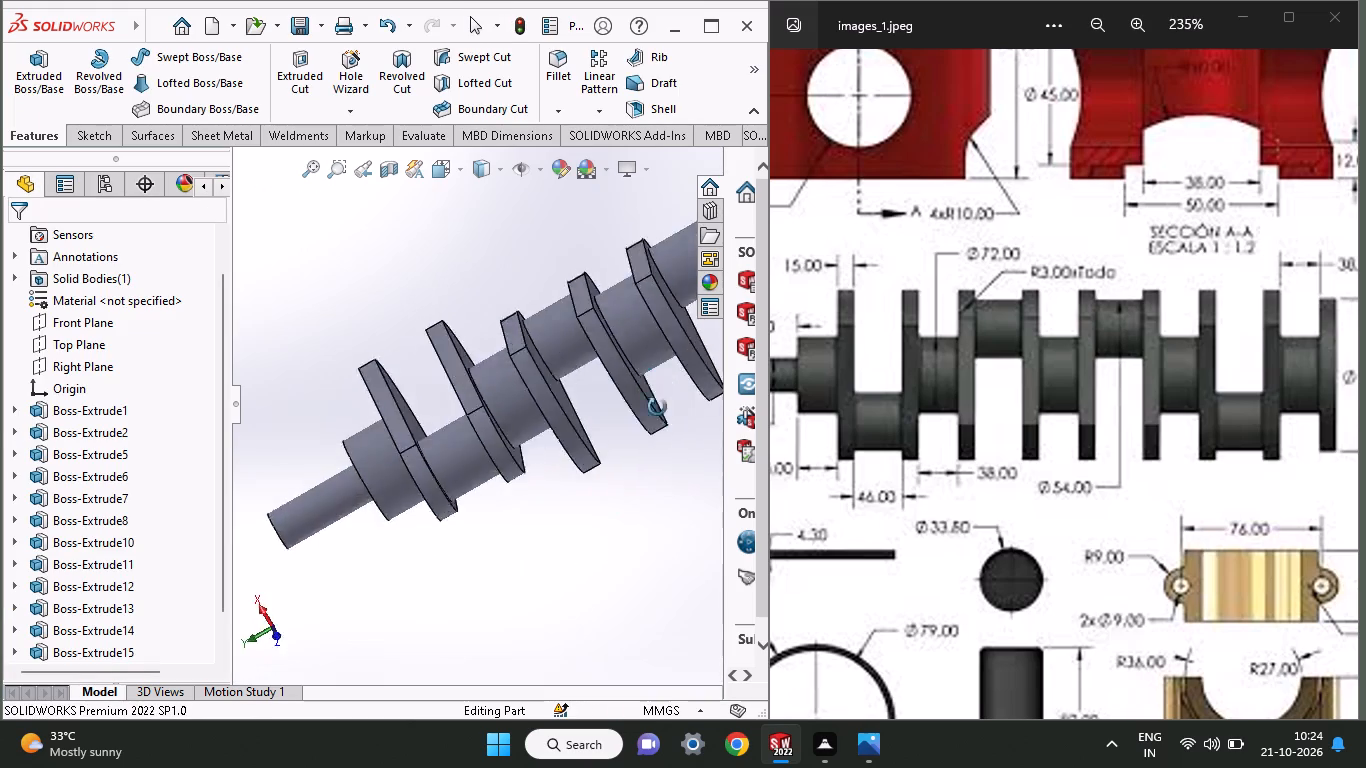
{"action": "middle_click_drag", "start_coordinate": [657, 407], "coordinate": [574, 202]}
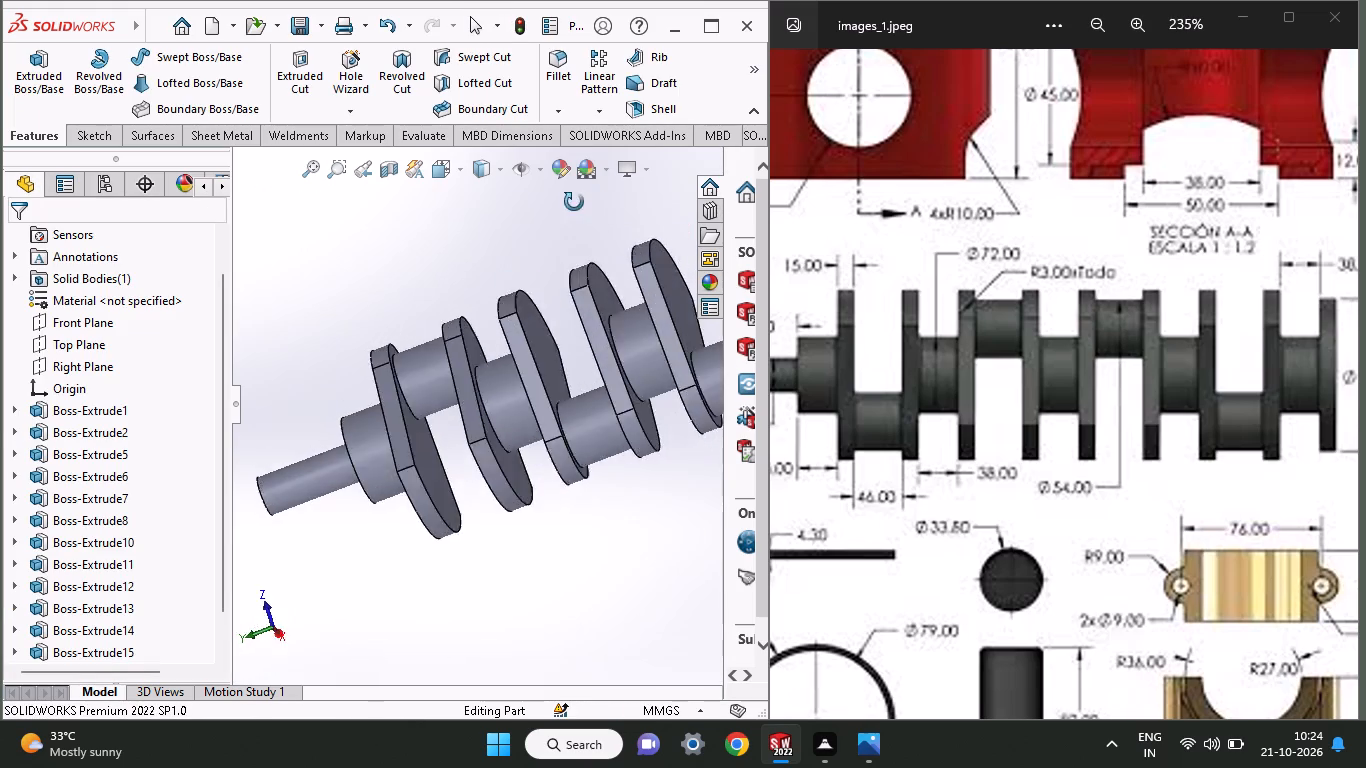
{"action": "middle_click_drag", "start_coordinate": [574, 202], "coordinate": [497, 283]}
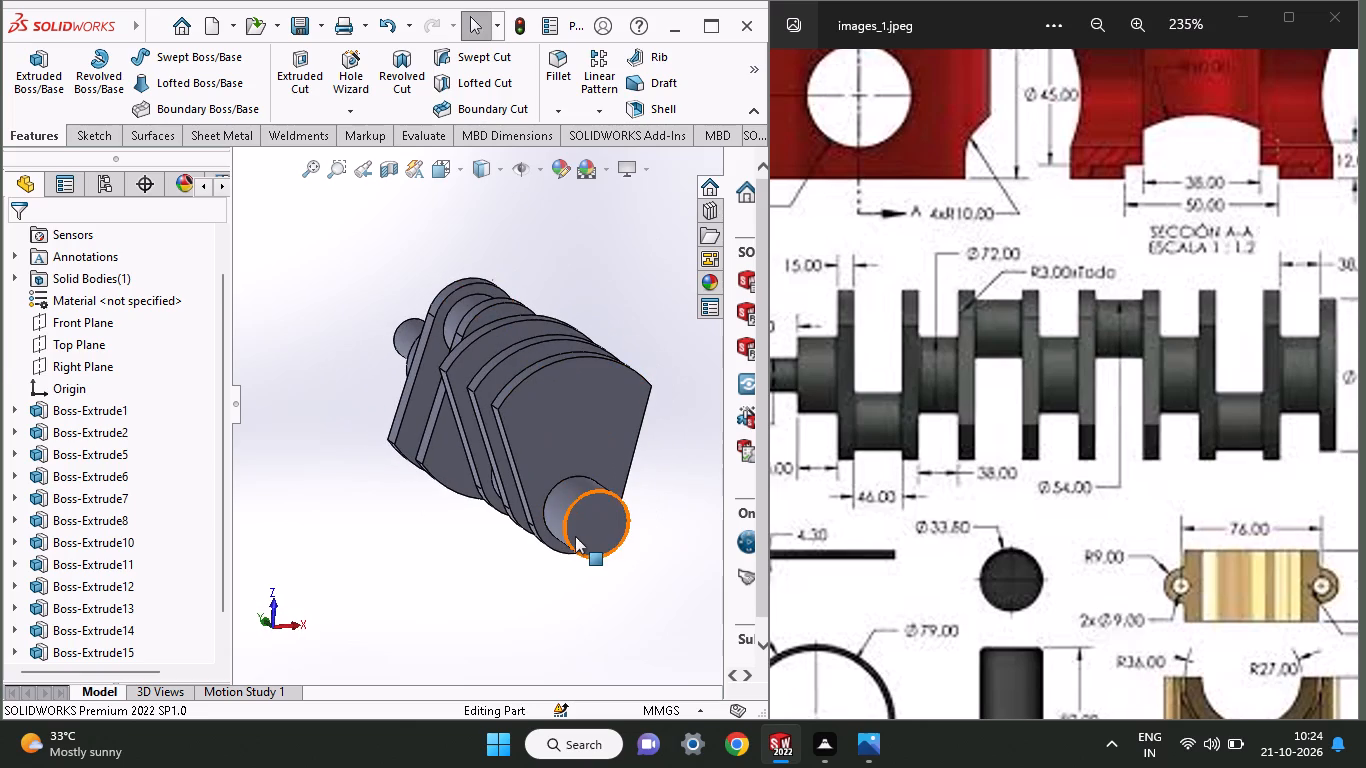
{"action": "left_click", "coordinate": [578, 536]}
{"action": "left_click", "coordinate": [662, 483]}
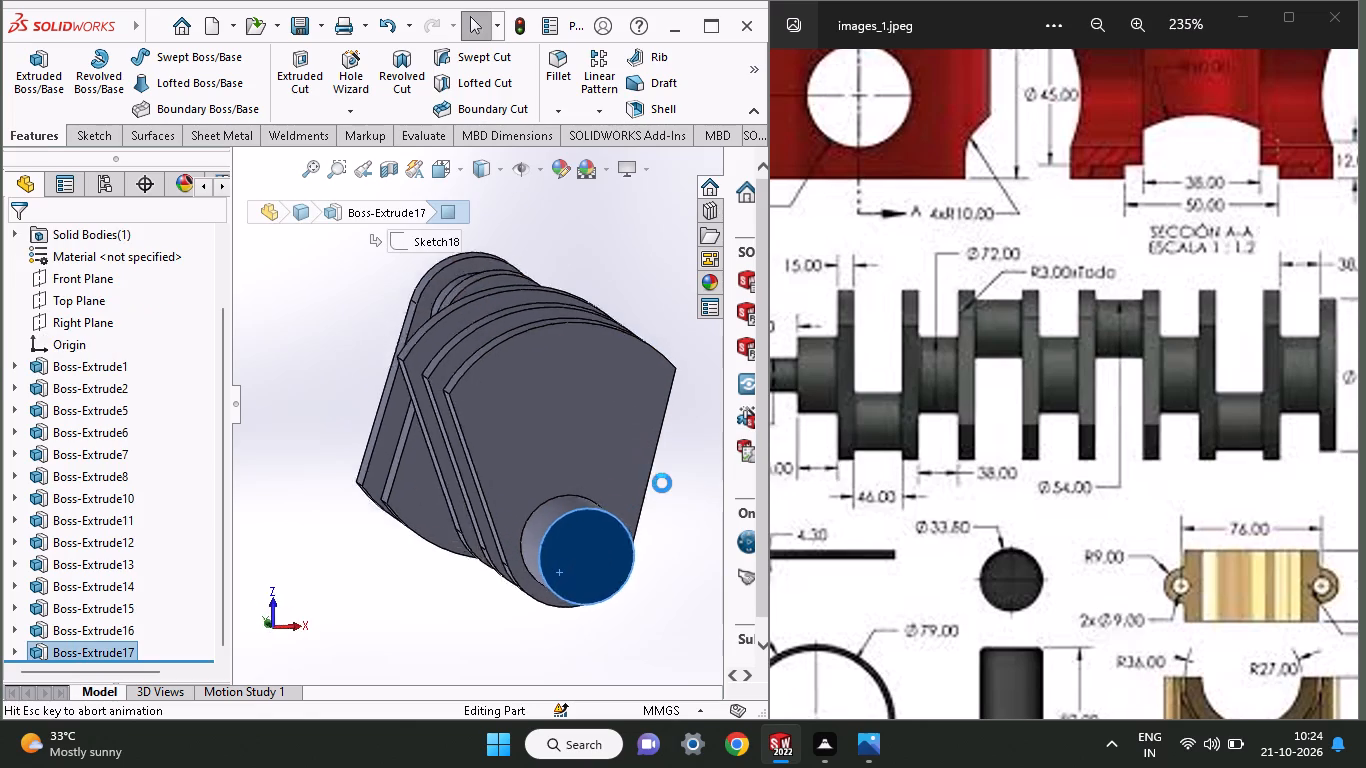
{"action": "left_click", "coordinate": [352, 79]}
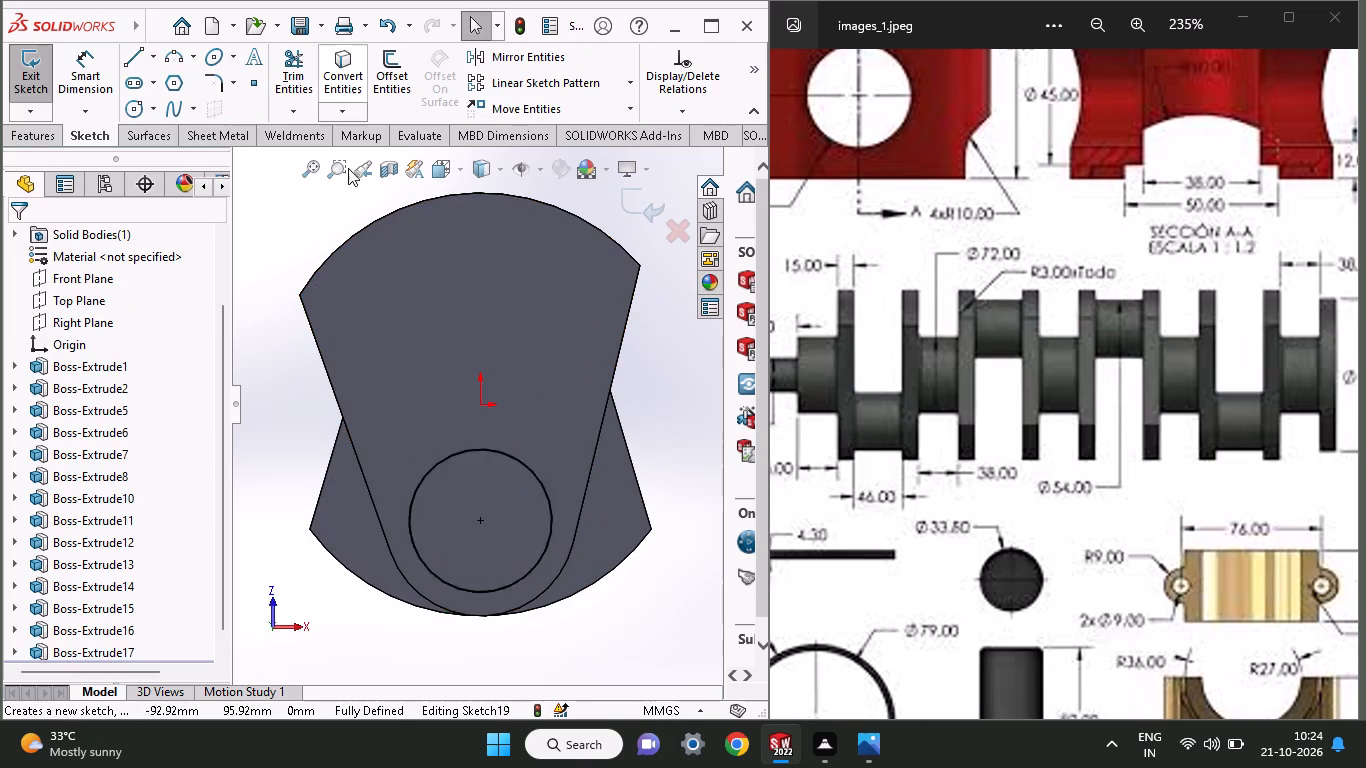
{"action": "left_click", "coordinate": [347, 67]}
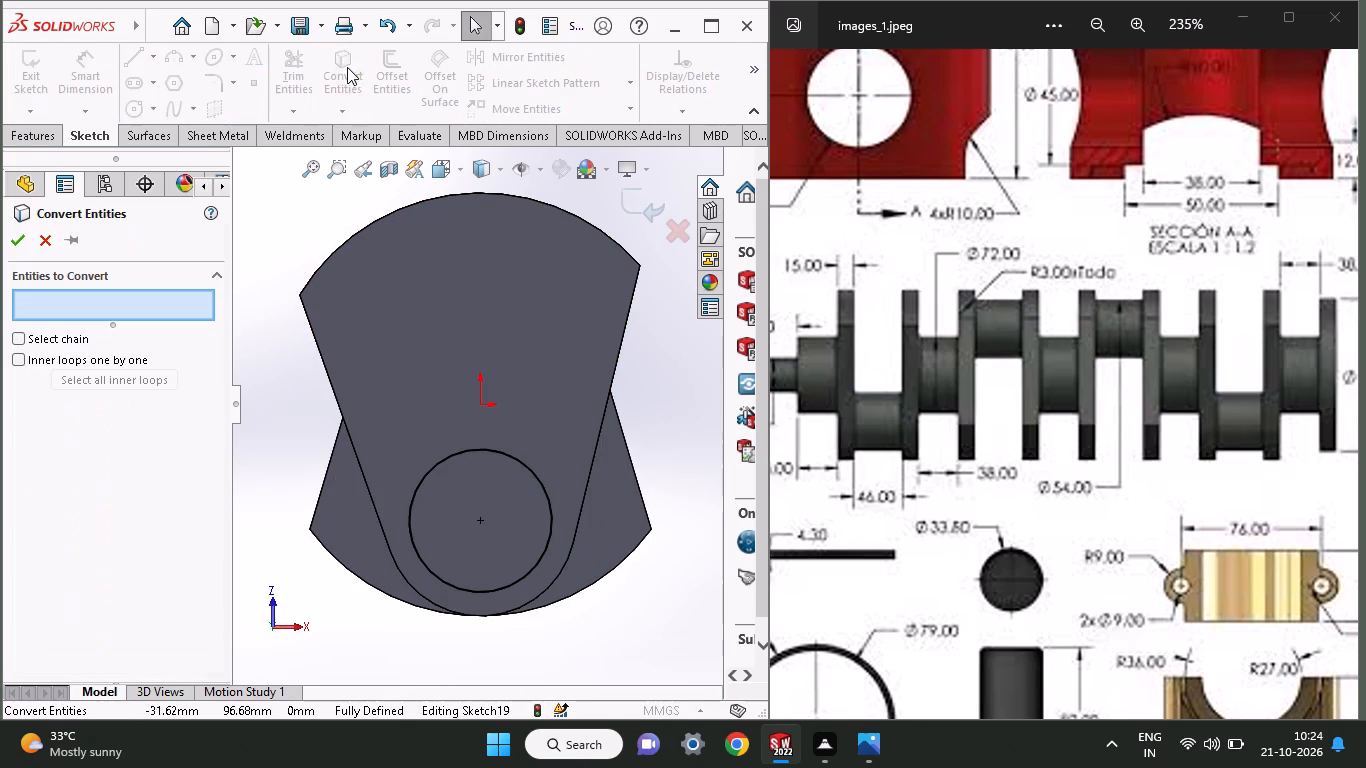
{"action": "left_click", "coordinate": [335, 394]}
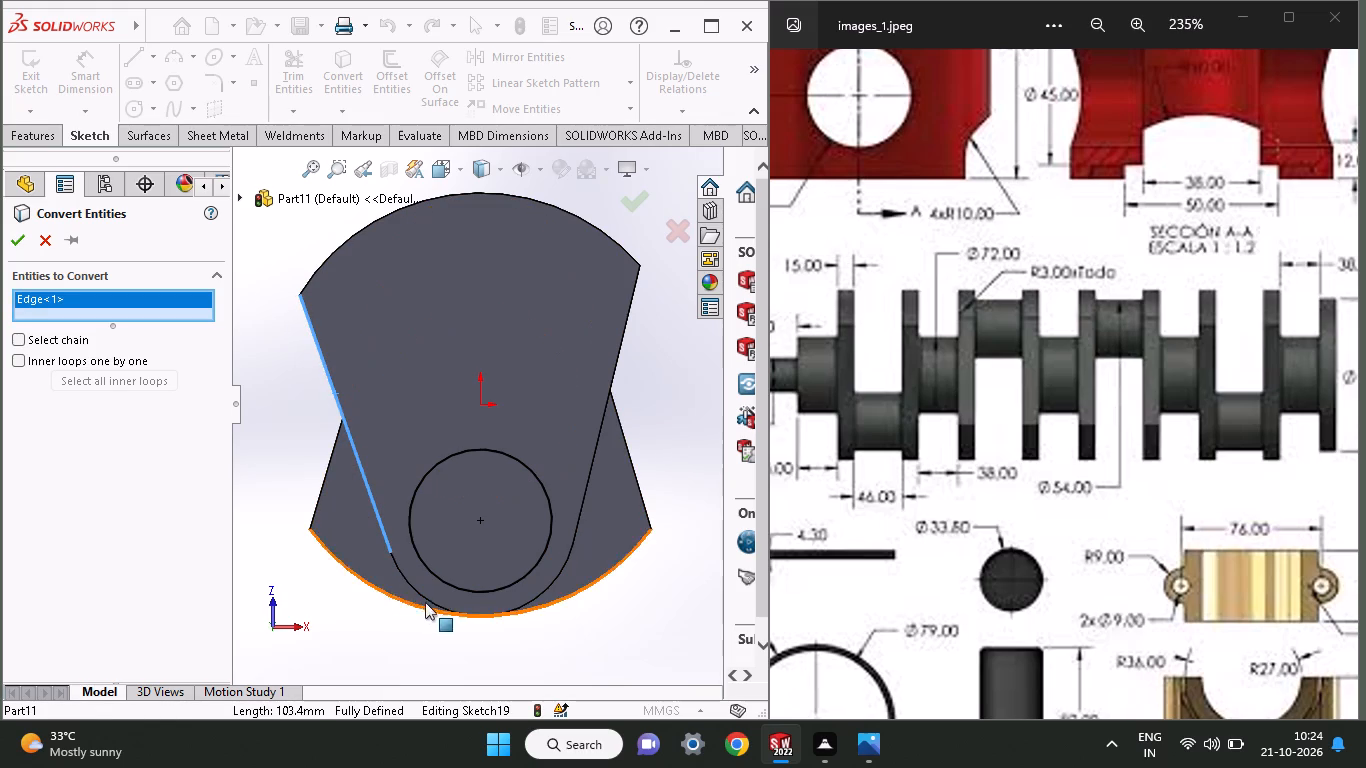
{"action": "left_click", "coordinate": [428, 597]}
{"action": "left_click", "coordinate": [613, 378]}
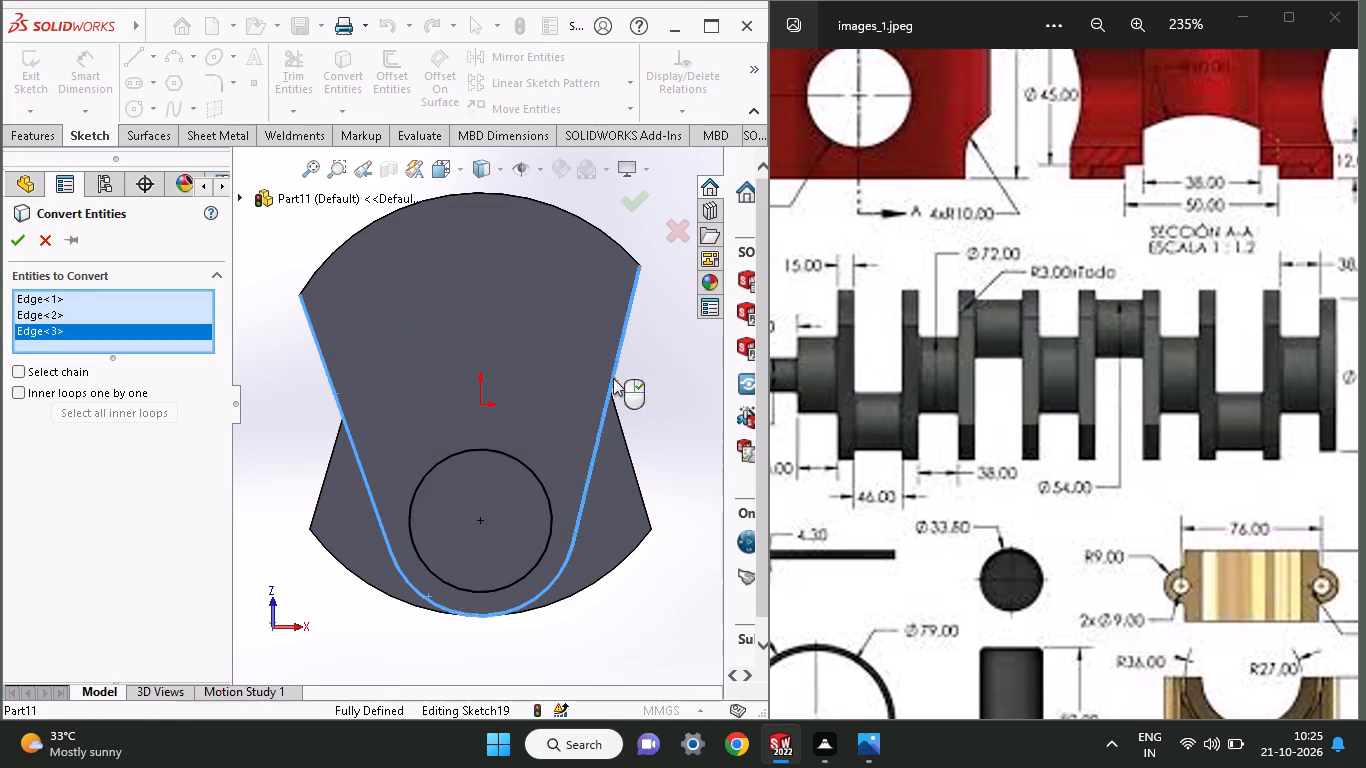
{"action": "left_click", "coordinate": [615, 245]}
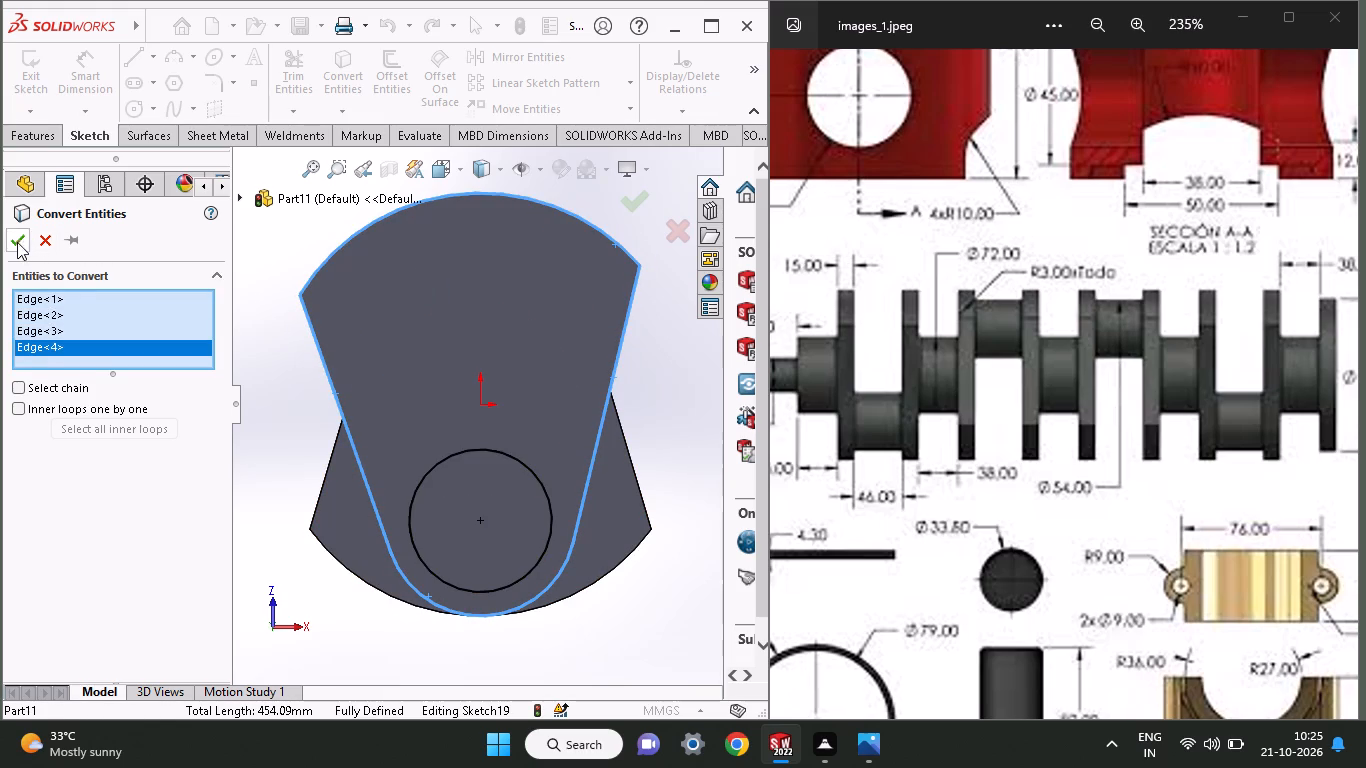
{"action": "left_click", "coordinate": [13, 240]}
Delete the converted crankpin circle from the sketch, leaving only the web outline.
{"action": "middle_click_drag", "start_coordinate": [389, 370], "coordinate": [398, 380]}
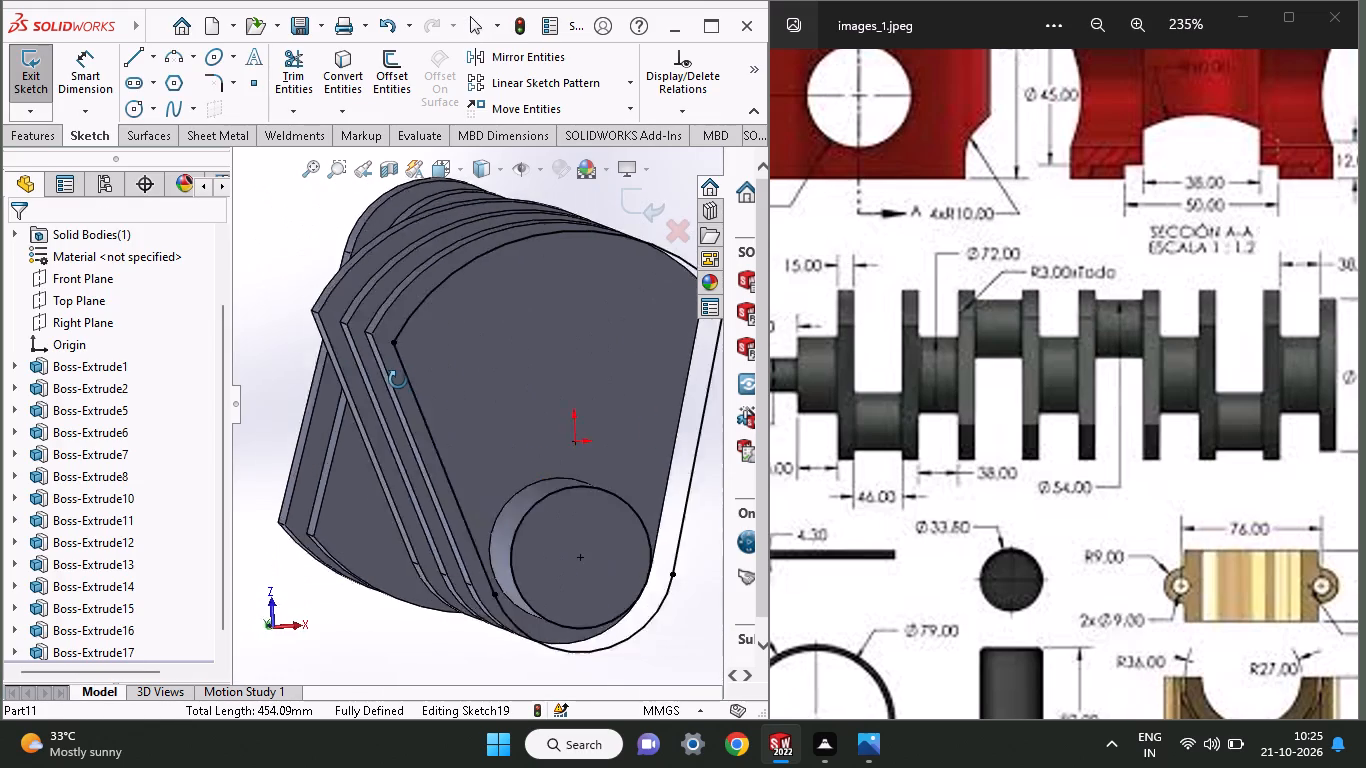
{"action": "middle_click_drag", "start_coordinate": [398, 380], "coordinate": [397, 380]}
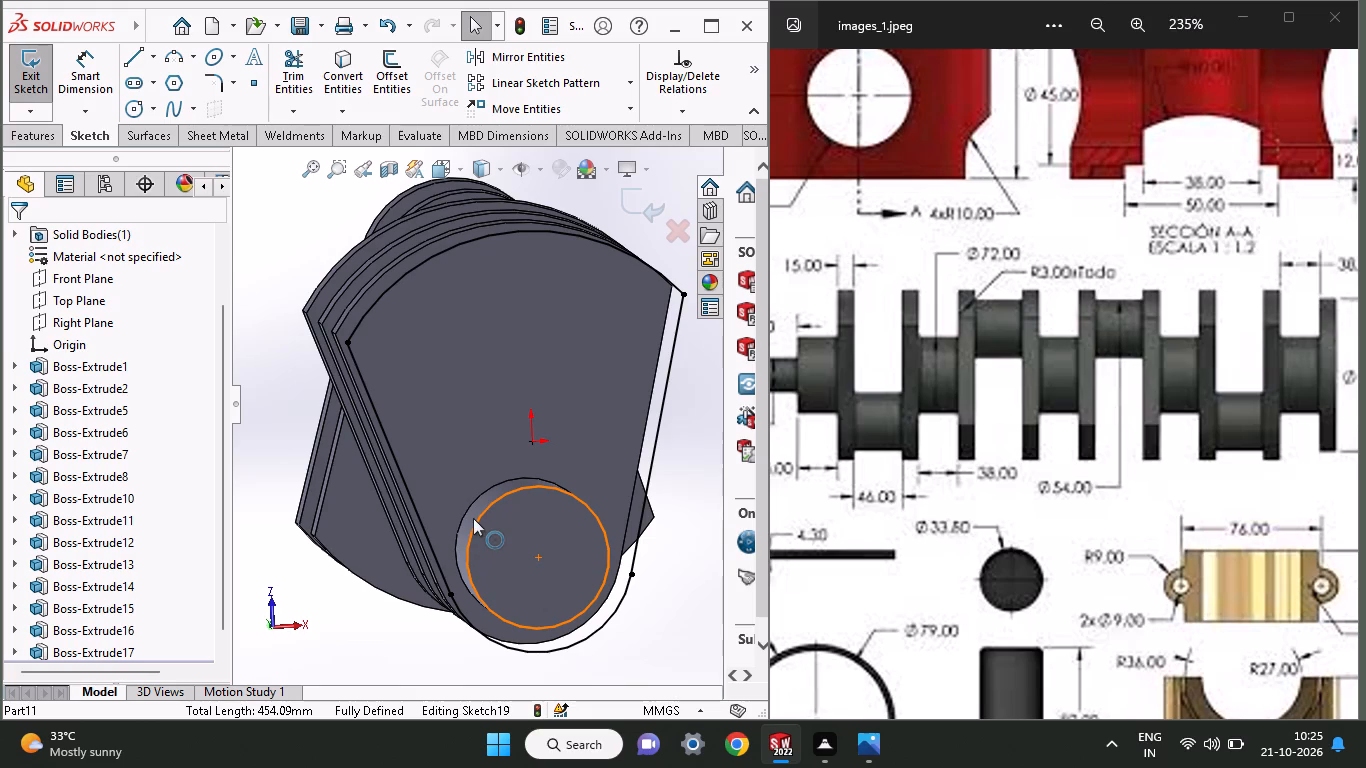
{"action": "right_click", "coordinate": [474, 527]}
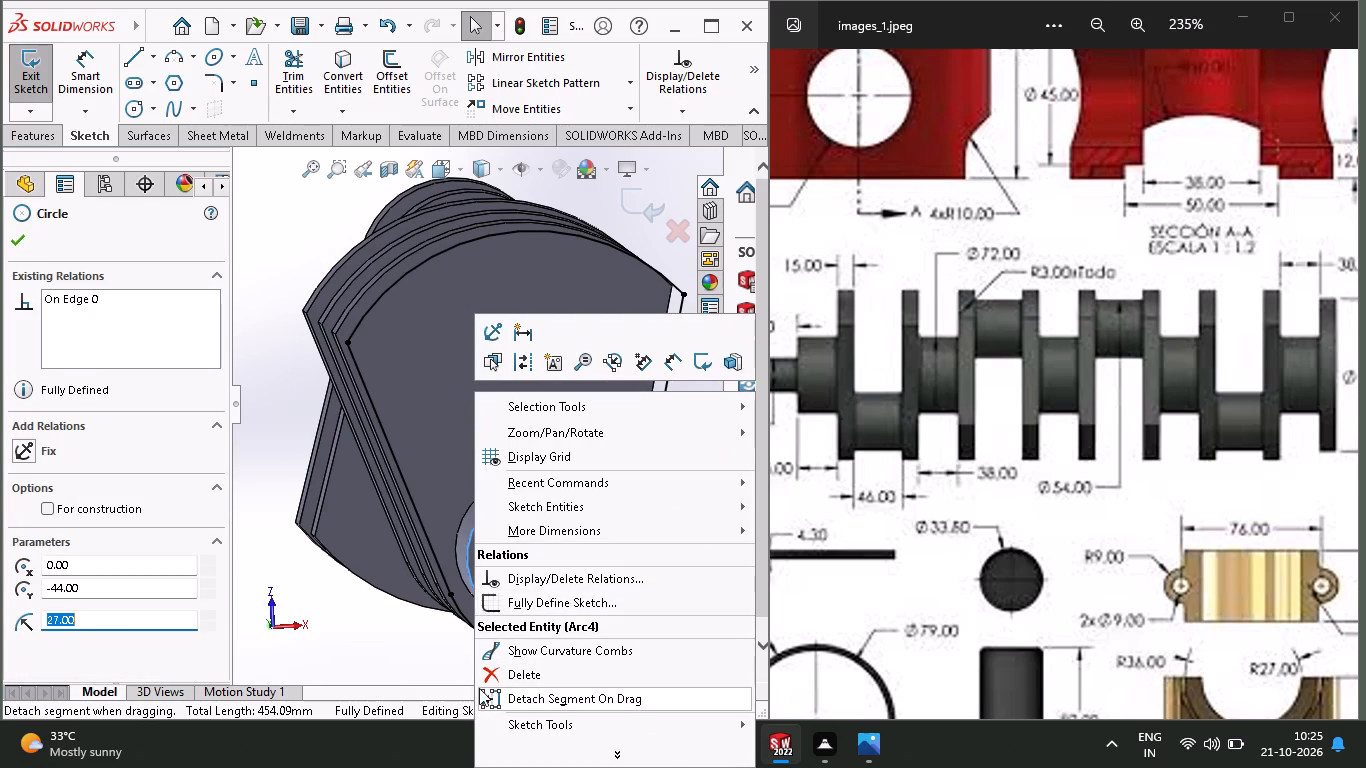
{"action": "left_click", "coordinate": [485, 676]}
Extrude the converted web outline 15 mm outward from the crankpin's end face as a blind merged boss for the sixth web.
{"action": "middle_click", "coordinate": [568, 429]}
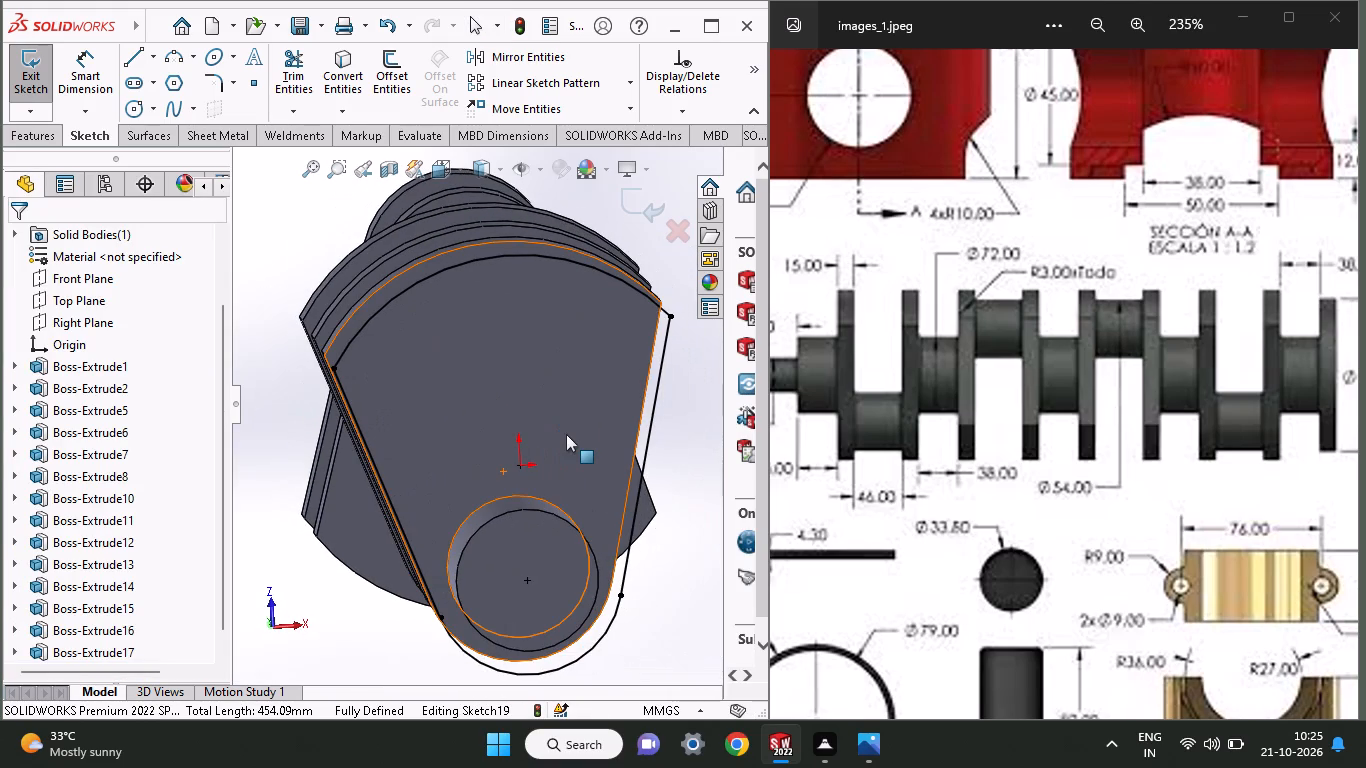
{"action": "left_click", "coordinate": [17, 140]}
{"action": "left_click", "coordinate": [44, 93]}
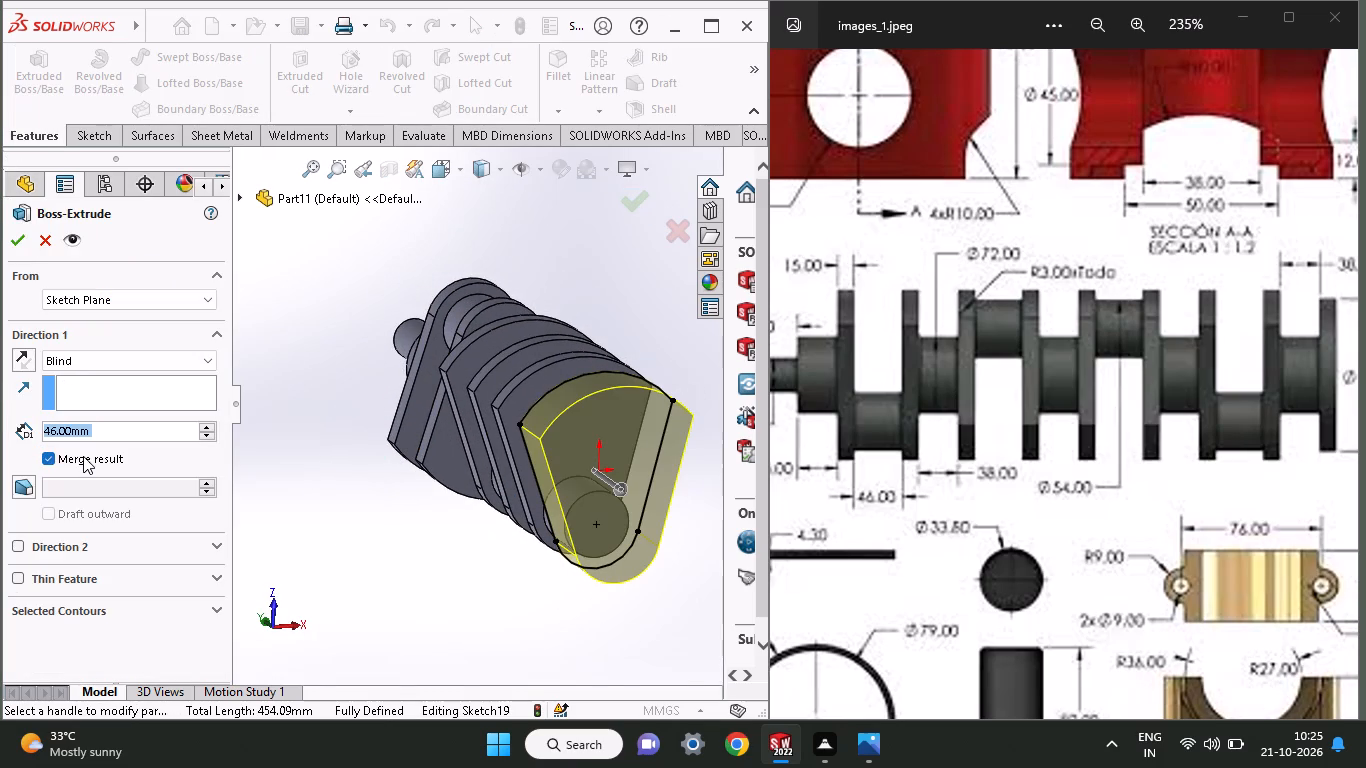
{"action": "type", "text": "15"}
{"action": "key", "text": "Return"}
{"action": "left_click", "coordinate": [12, 249]}
Examine the crankshaft and its sixth web from several sides, comparing them with the reference drawing's assembly and end views.
{"action": "middle_click_drag", "start_coordinate": [433, 567], "coordinate": [509, 573]}
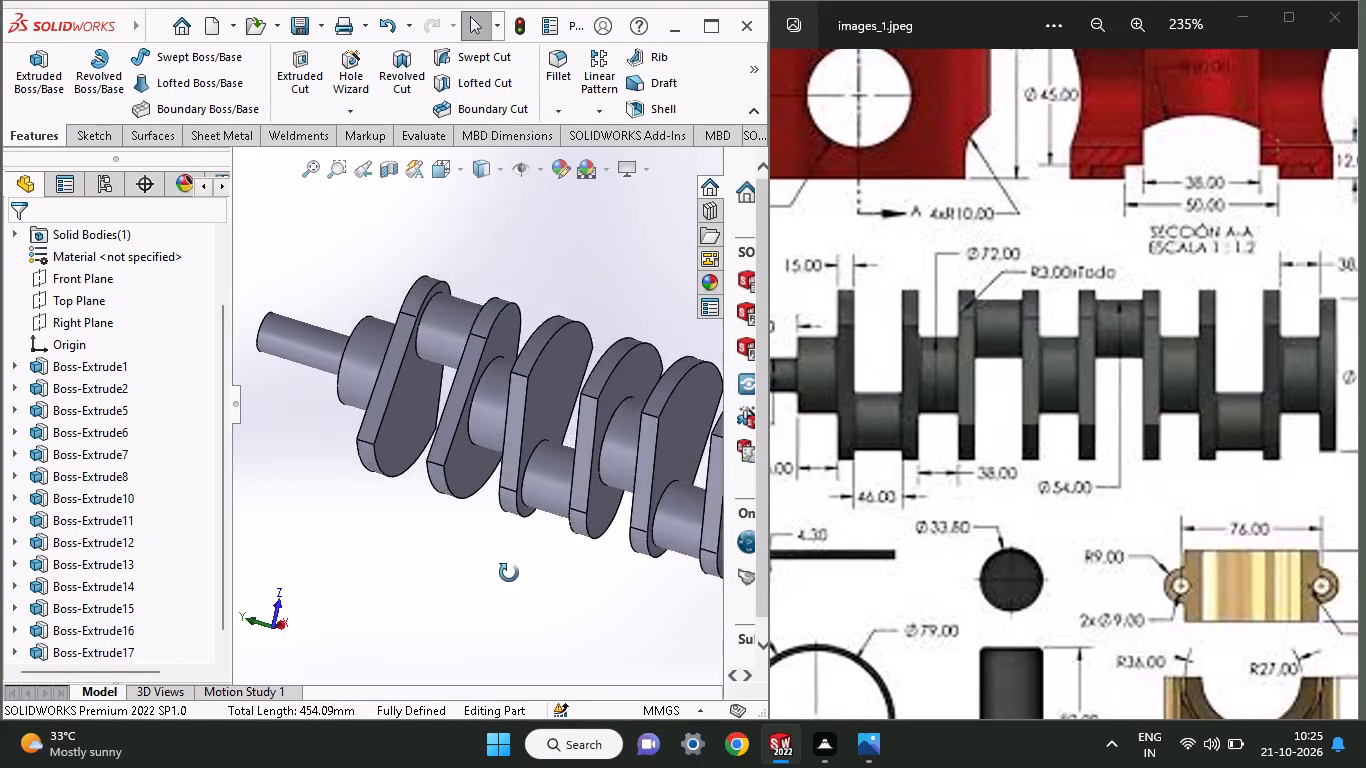
{"action": "middle_click_drag", "start_coordinate": [509, 573], "coordinate": [487, 585]}
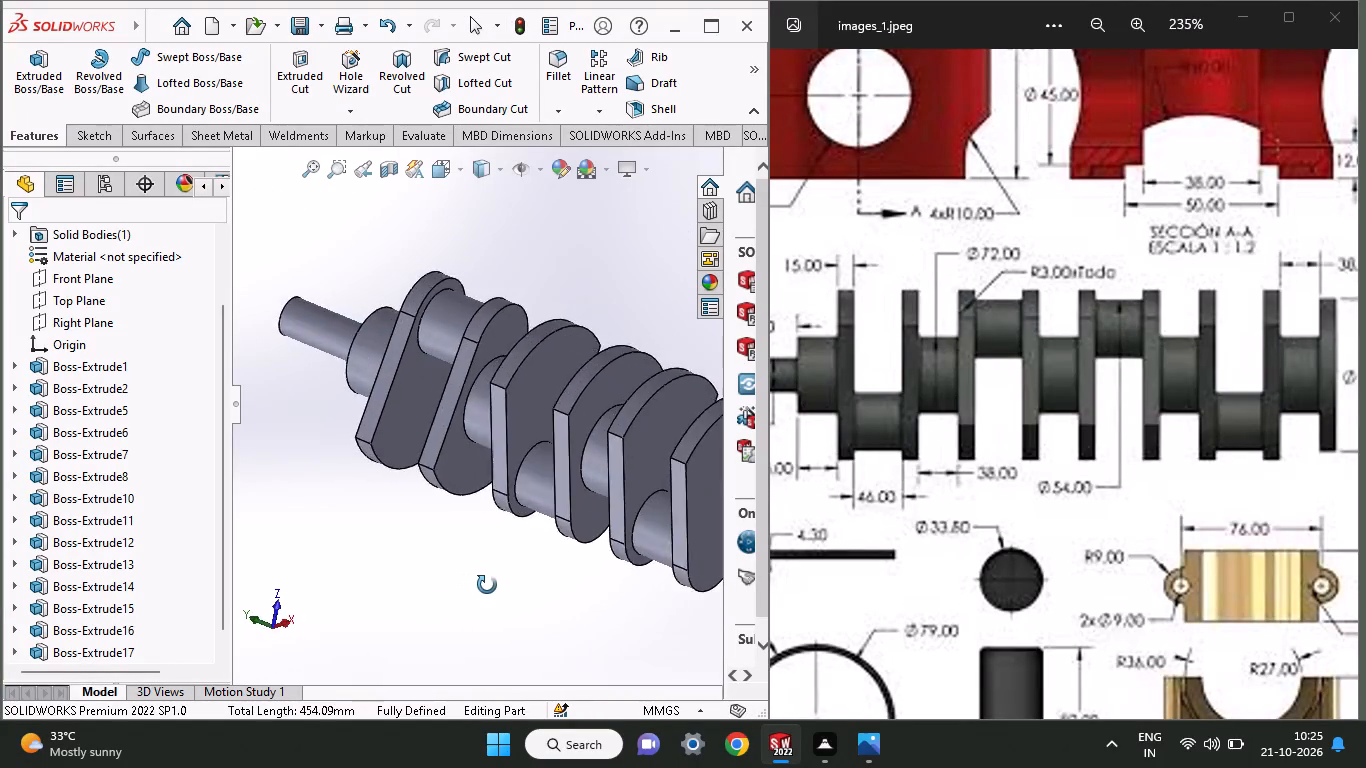
{"action": "middle_click_drag", "start_coordinate": [487, 585], "coordinate": [449, 614]}
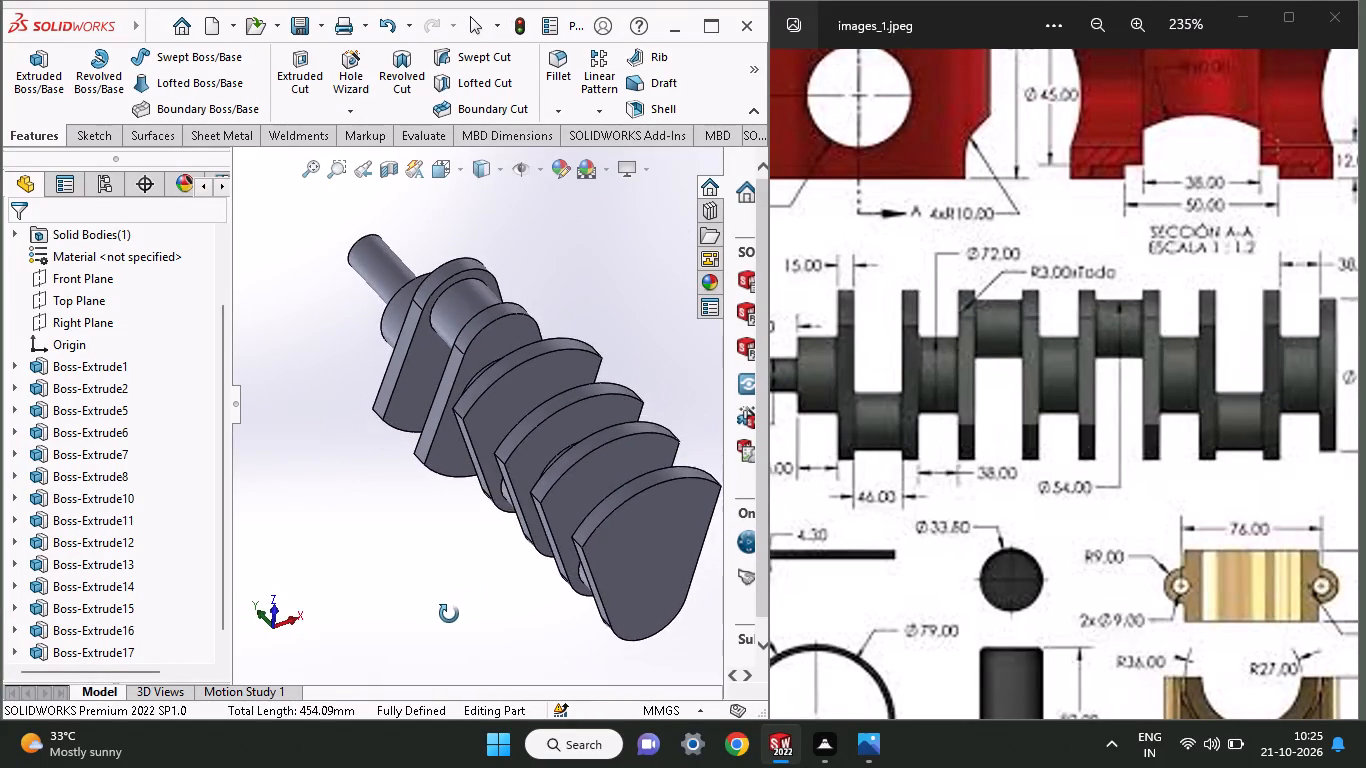
{"action": "middle_click_drag", "start_coordinate": [449, 614], "coordinate": [464, 589]}
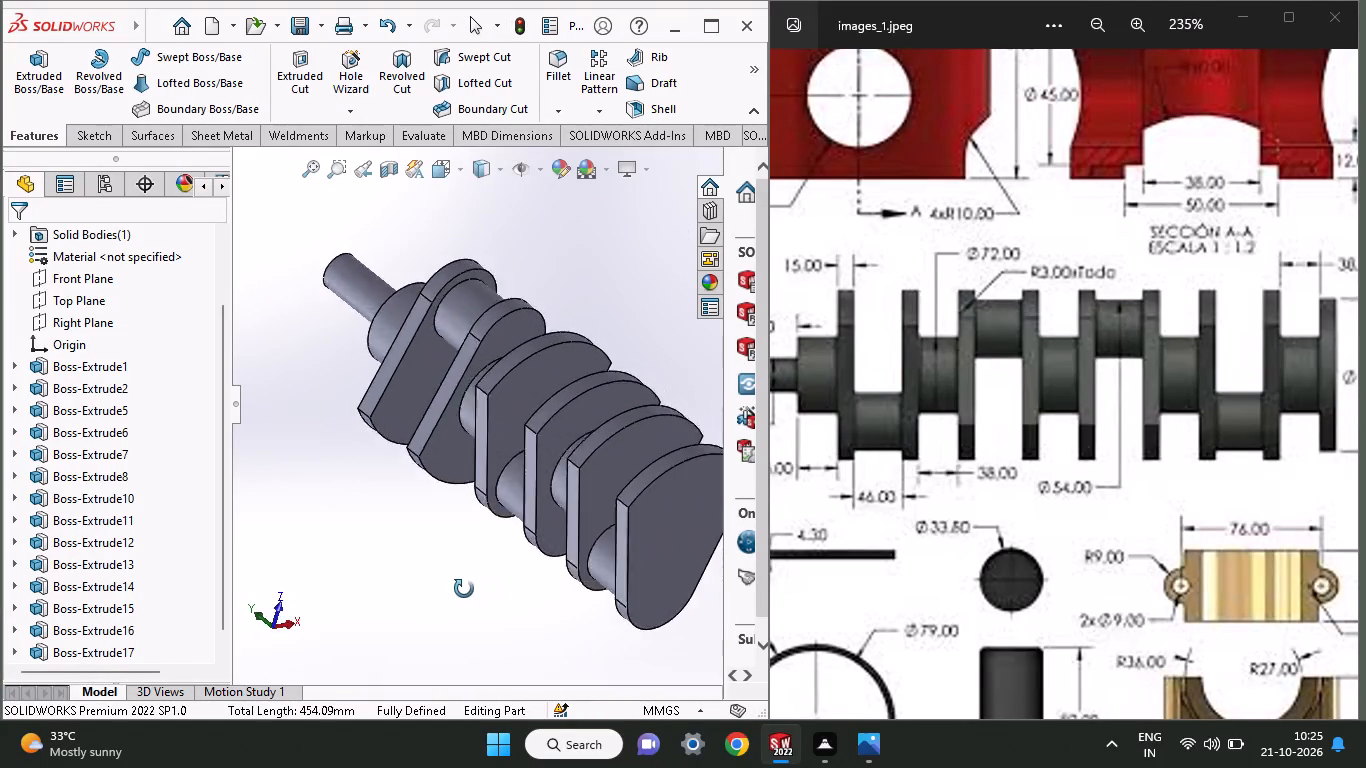
{"action": "middle_click_drag", "start_coordinate": [464, 589], "coordinate": [423, 589]}
{"action": "left_click", "coordinate": [533, 546]}
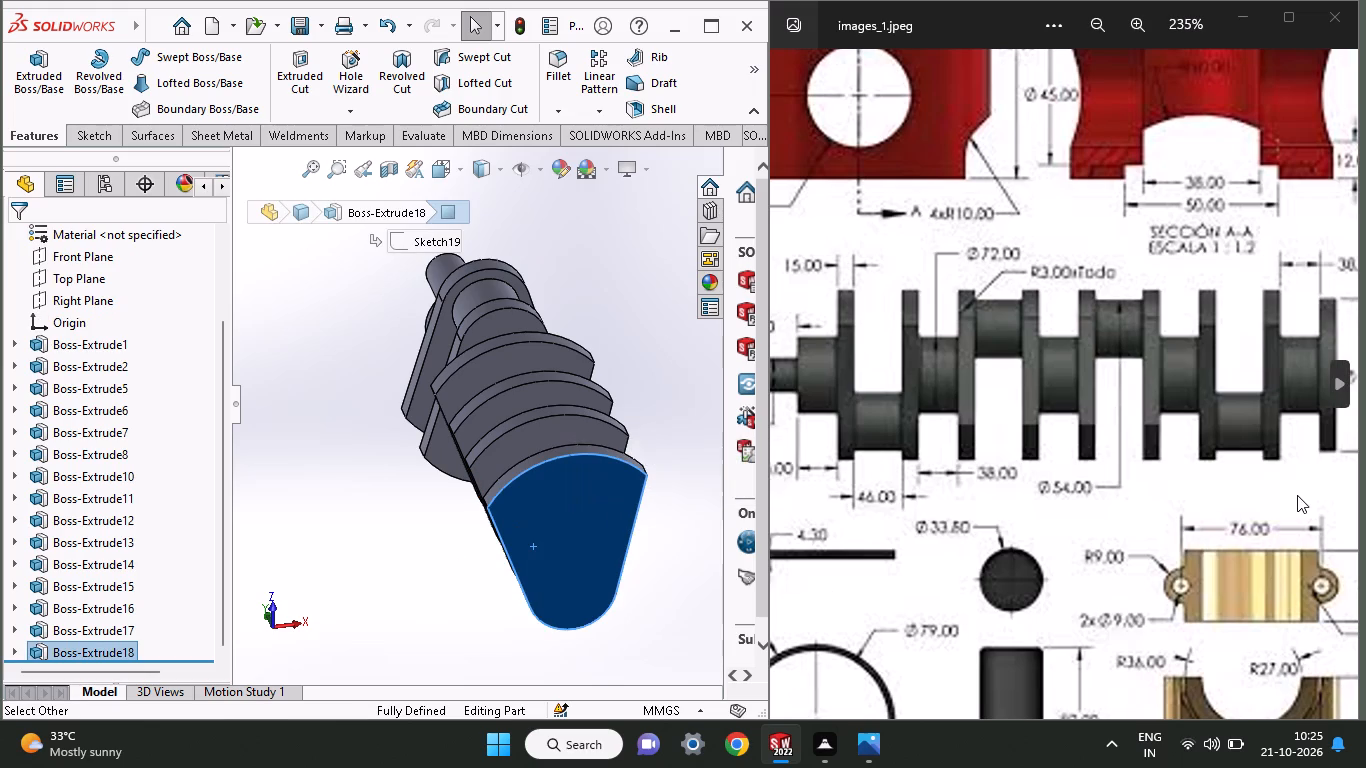
{"action": "middle_click_drag", "start_coordinate": [1274, 490], "coordinate": [825, 573]}
{"action": "middle_click_drag", "start_coordinate": [1259, 309], "coordinate": [745, 526]}
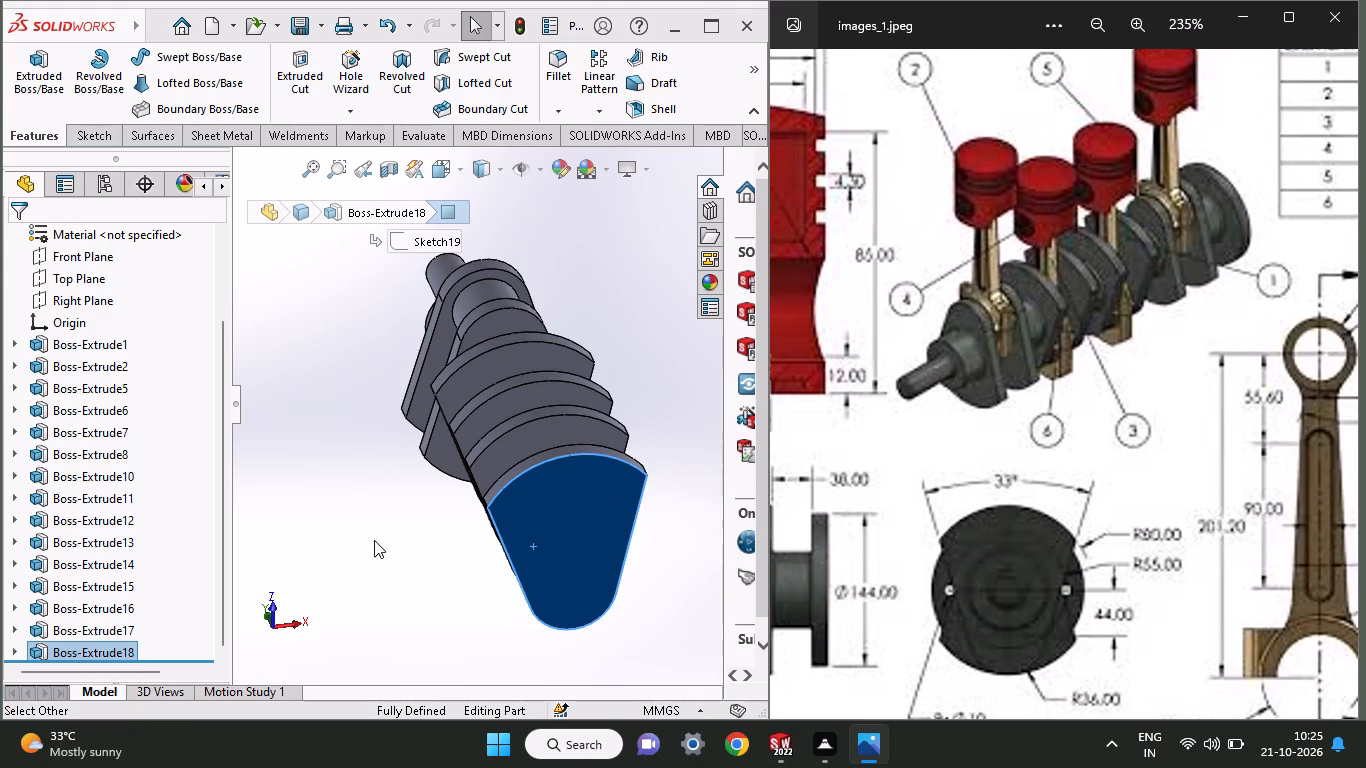
{"action": "middle_click_drag", "start_coordinate": [377, 534], "coordinate": [417, 527]}
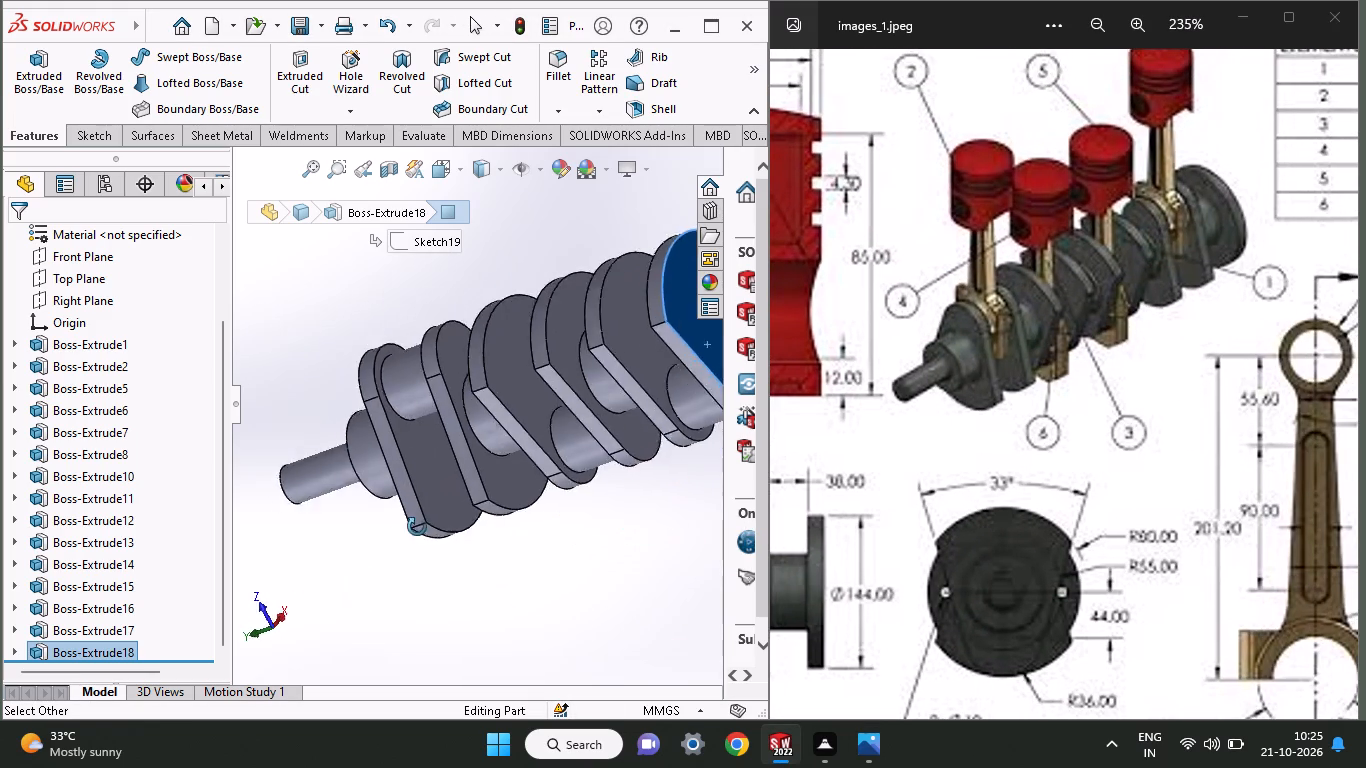
{"action": "middle_click_drag", "start_coordinate": [417, 527], "coordinate": [392, 590]}
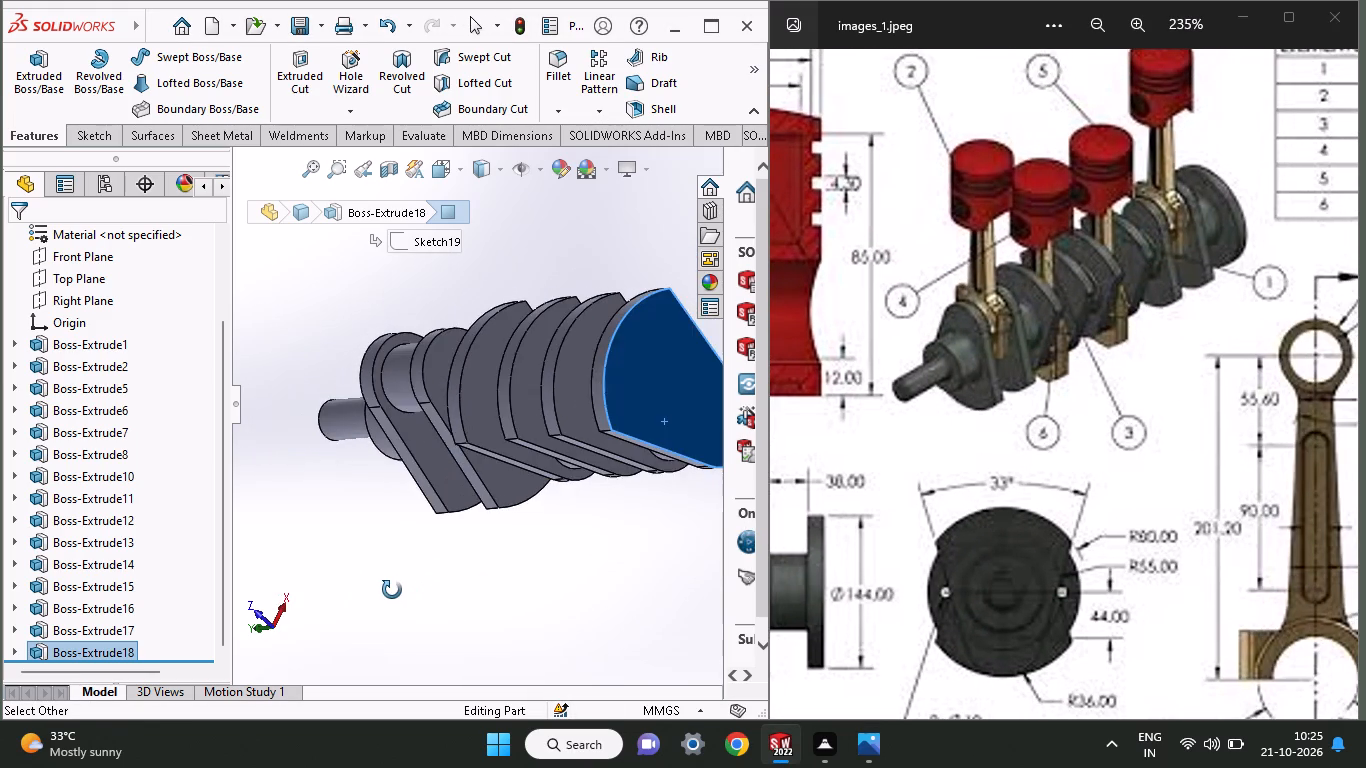
Start a sketch on the outer end face of the sixth web.
{"action": "middle_click_drag", "start_coordinate": [392, 590], "coordinate": [410, 592]}
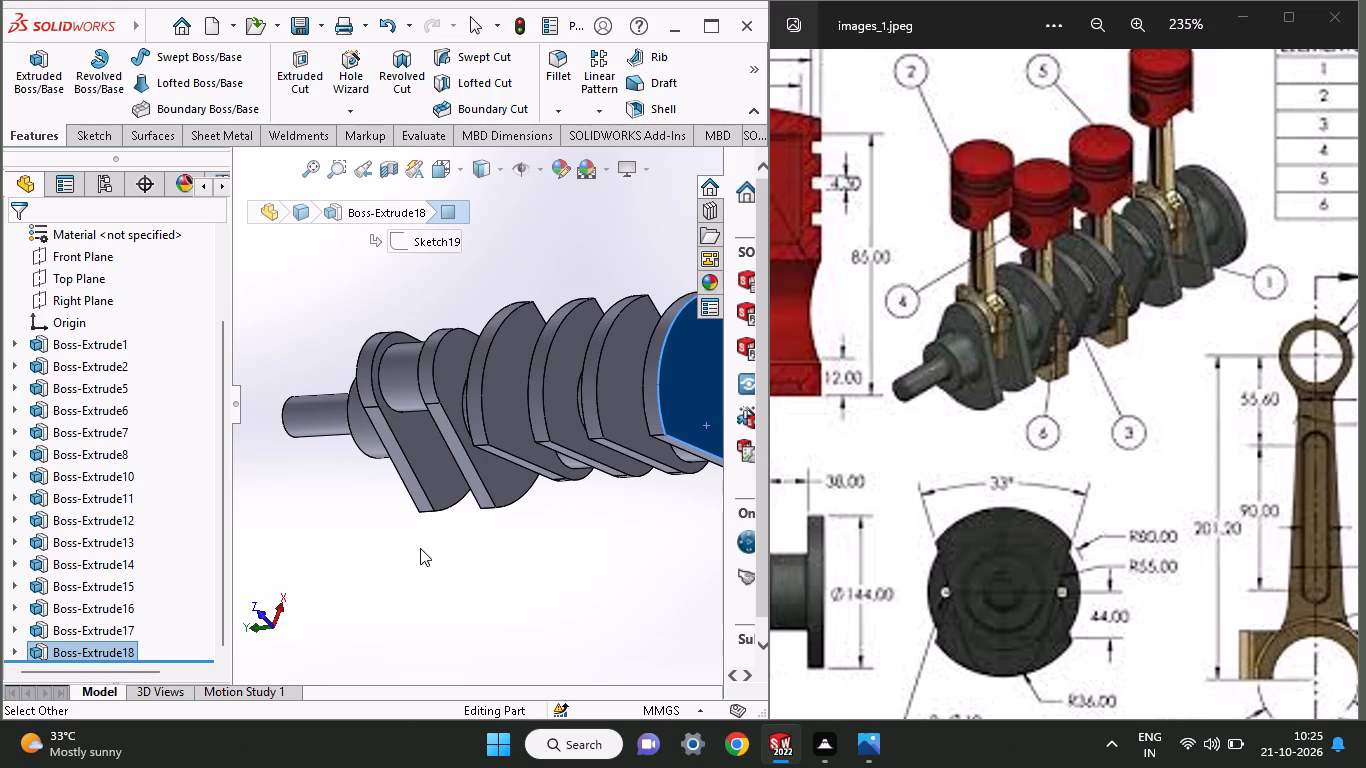
{"action": "middle_click_drag", "start_coordinate": [606, 445], "coordinate": [503, 505]}
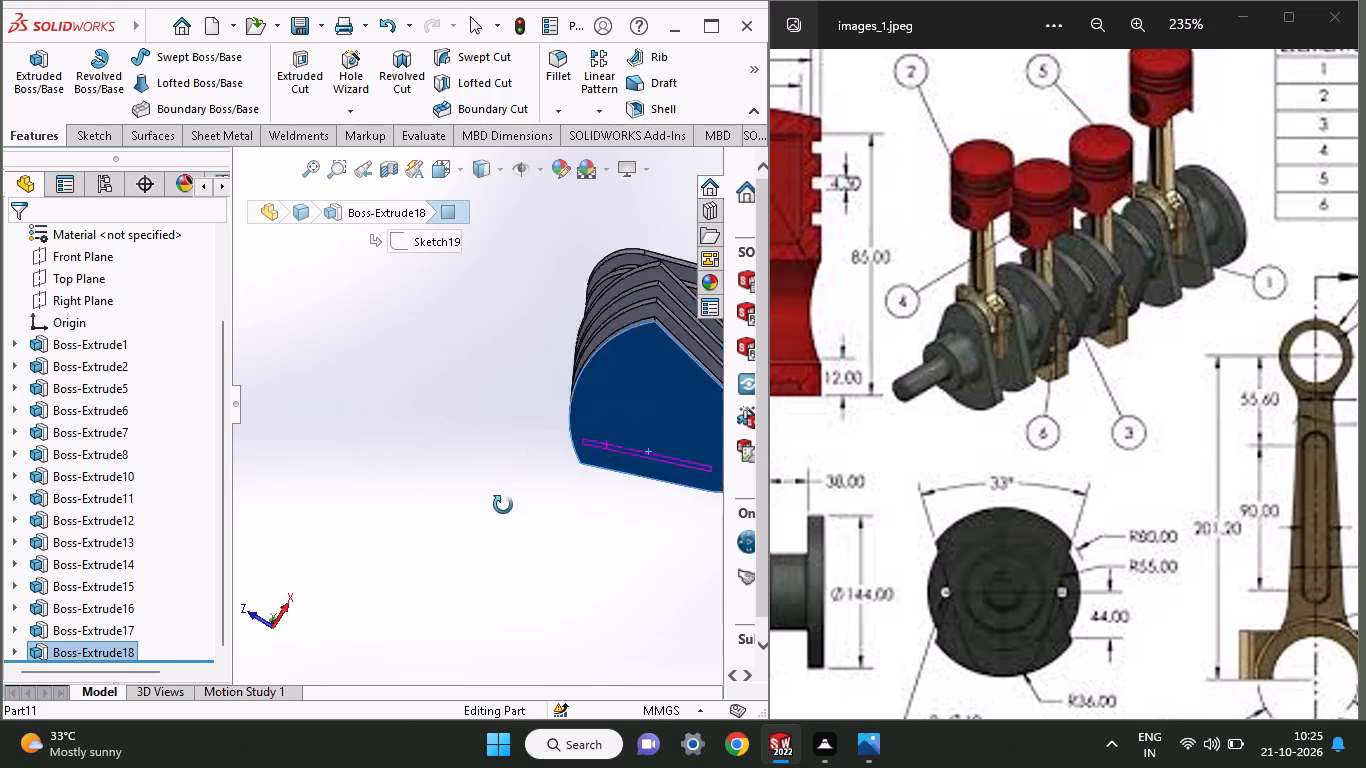
{"action": "middle_click_drag", "start_coordinate": [503, 505], "coordinate": [523, 414]}
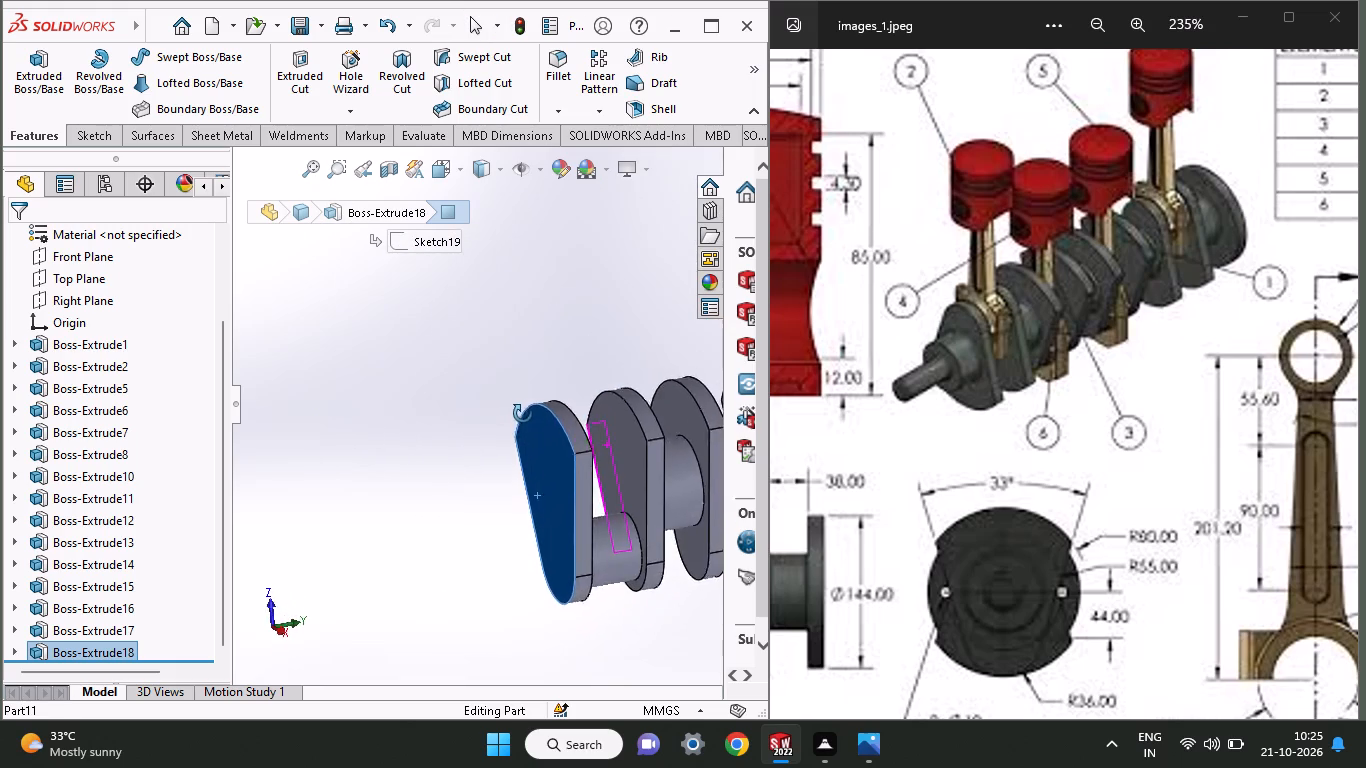
{"action": "middle_click_drag", "start_coordinate": [523, 414], "coordinate": [669, 392]}
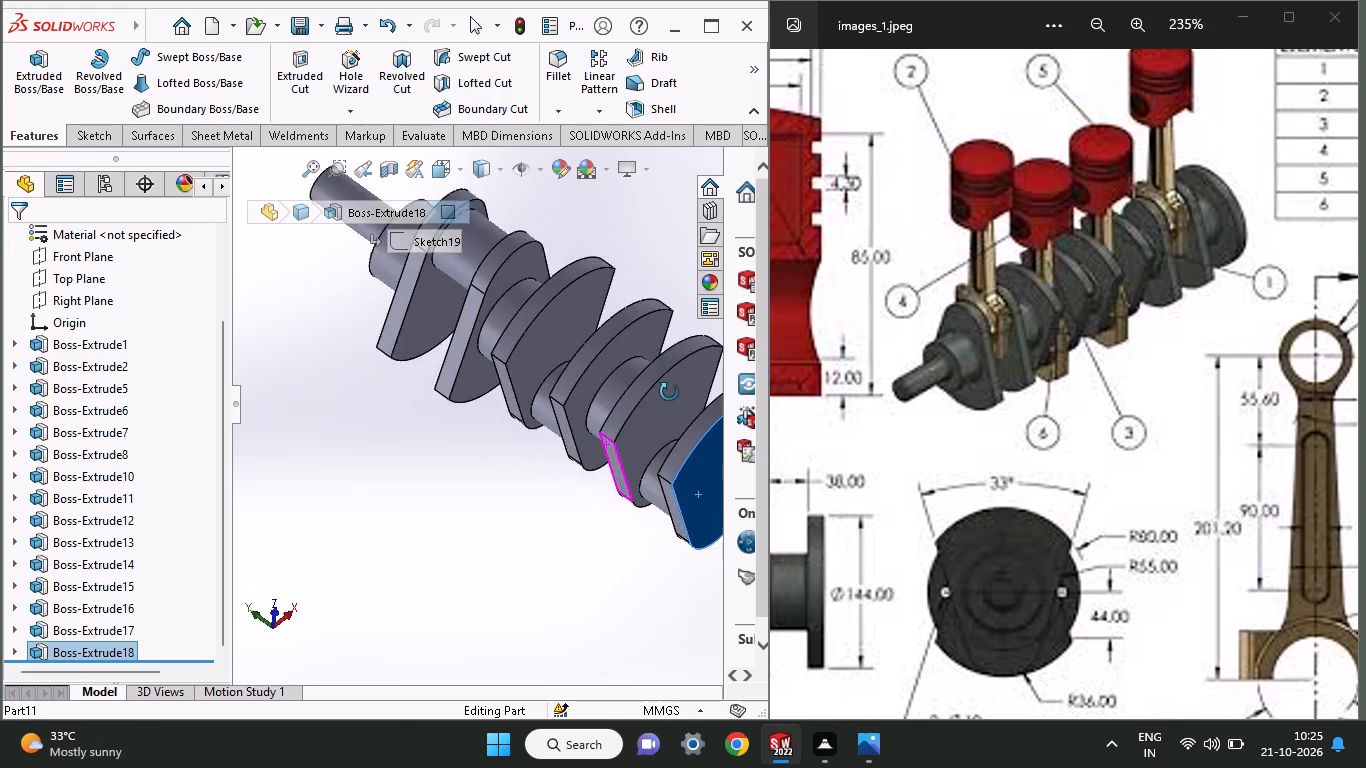
{"action": "middle_click_drag", "start_coordinate": [669, 392], "coordinate": [676, 371]}
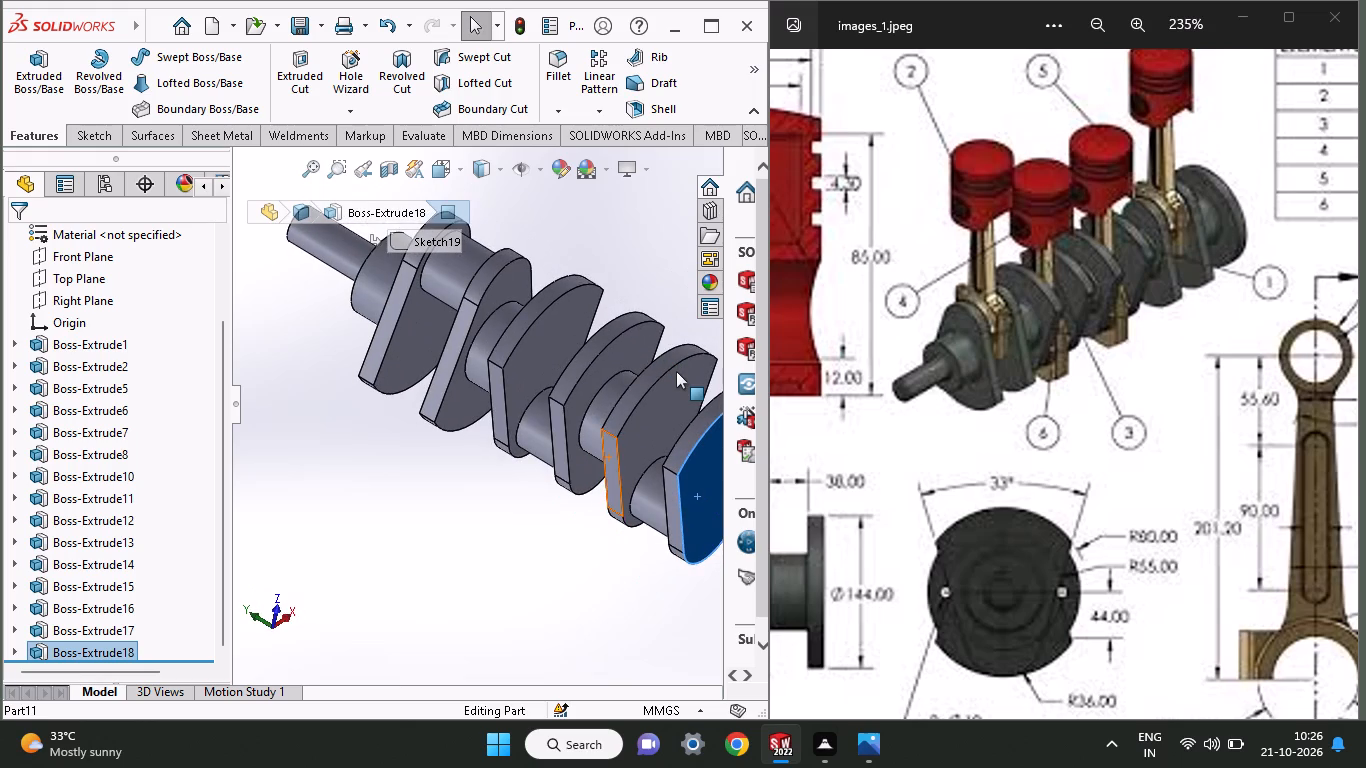
{"action": "scroll", "coordinate": [676, 371], "scroll_direction": "up", "scroll_amount": 5, "text": "ctrl"}
{"action": "scroll", "coordinate": [676, 371], "scroll_direction": "down", "scroll_amount": 2, "text": "ctrl"}
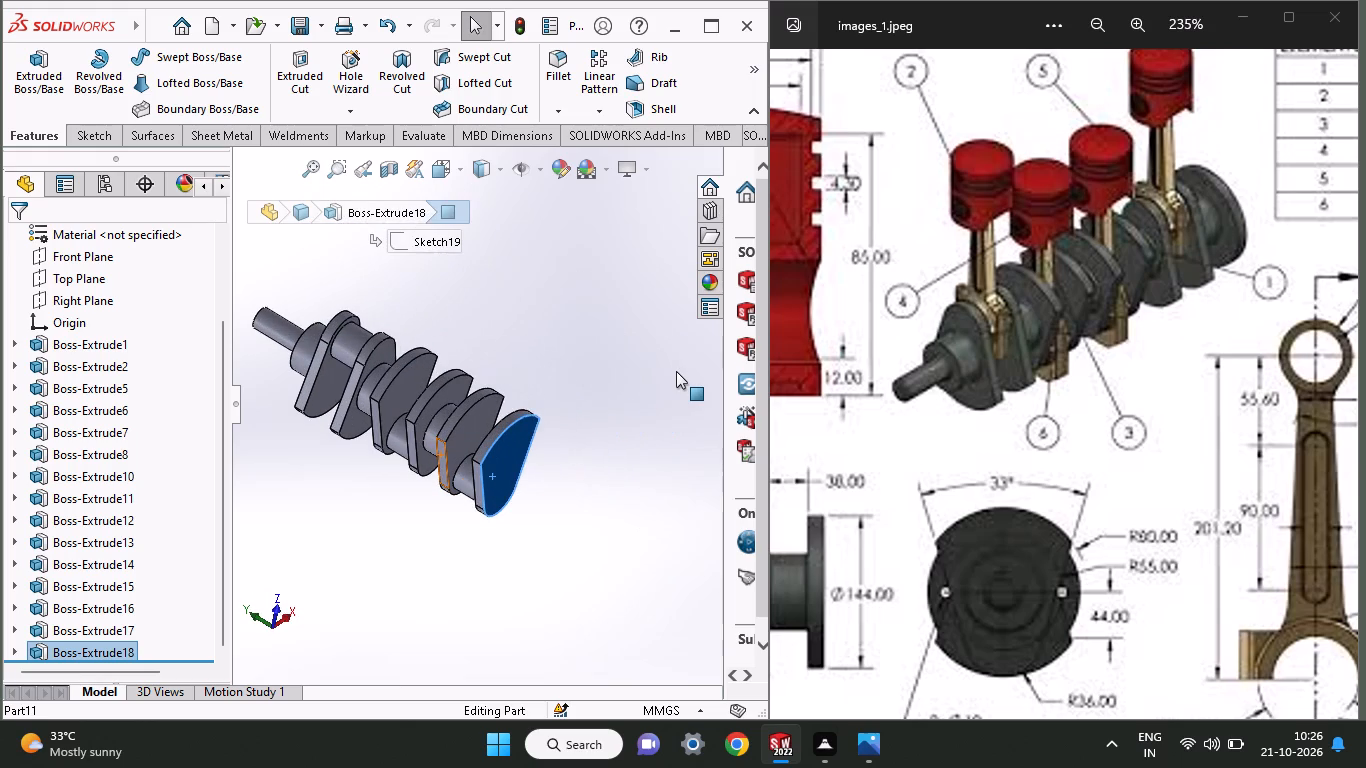
{"action": "scroll", "coordinate": [504, 389], "scroll_direction": "down", "scroll_amount": 1, "text": "ctrl"}
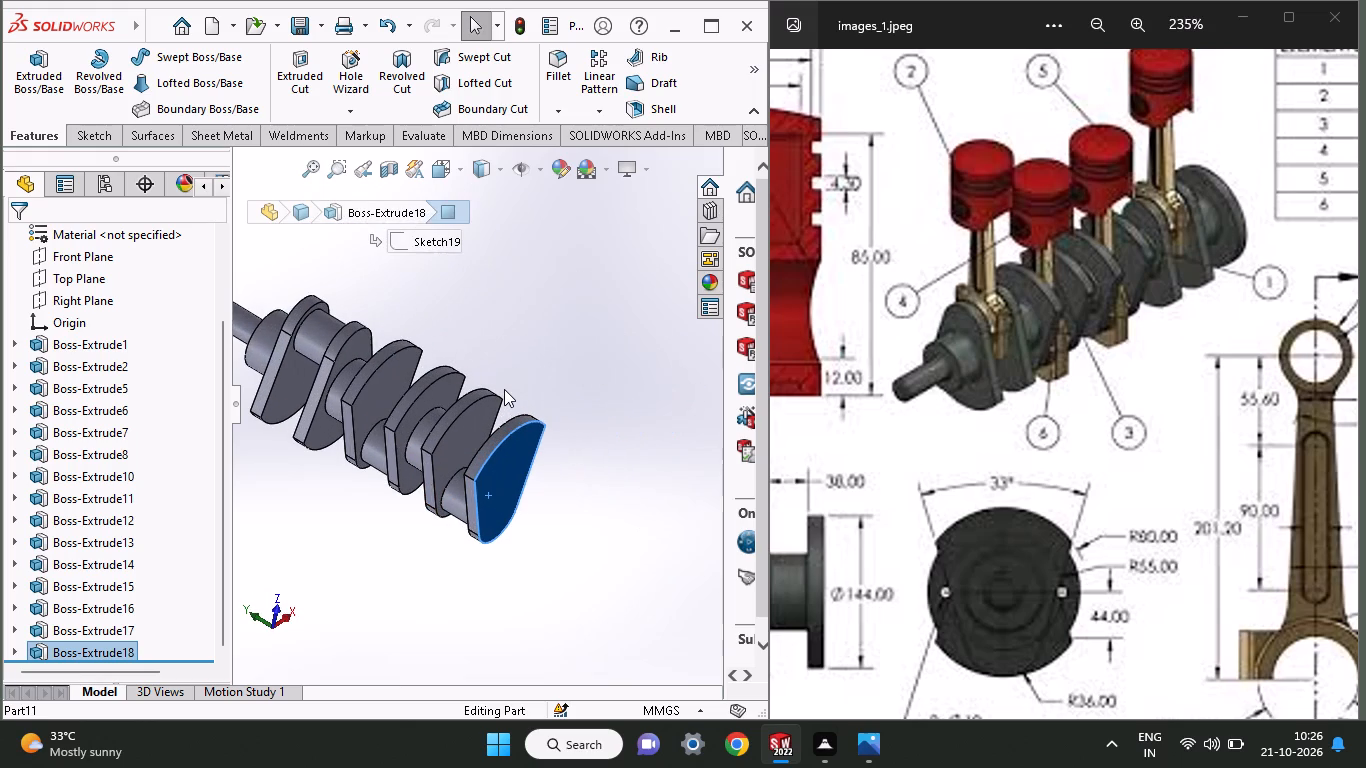
{"action": "left_click", "coordinate": [518, 467]}
{"action": "left_click", "coordinate": [615, 410]}
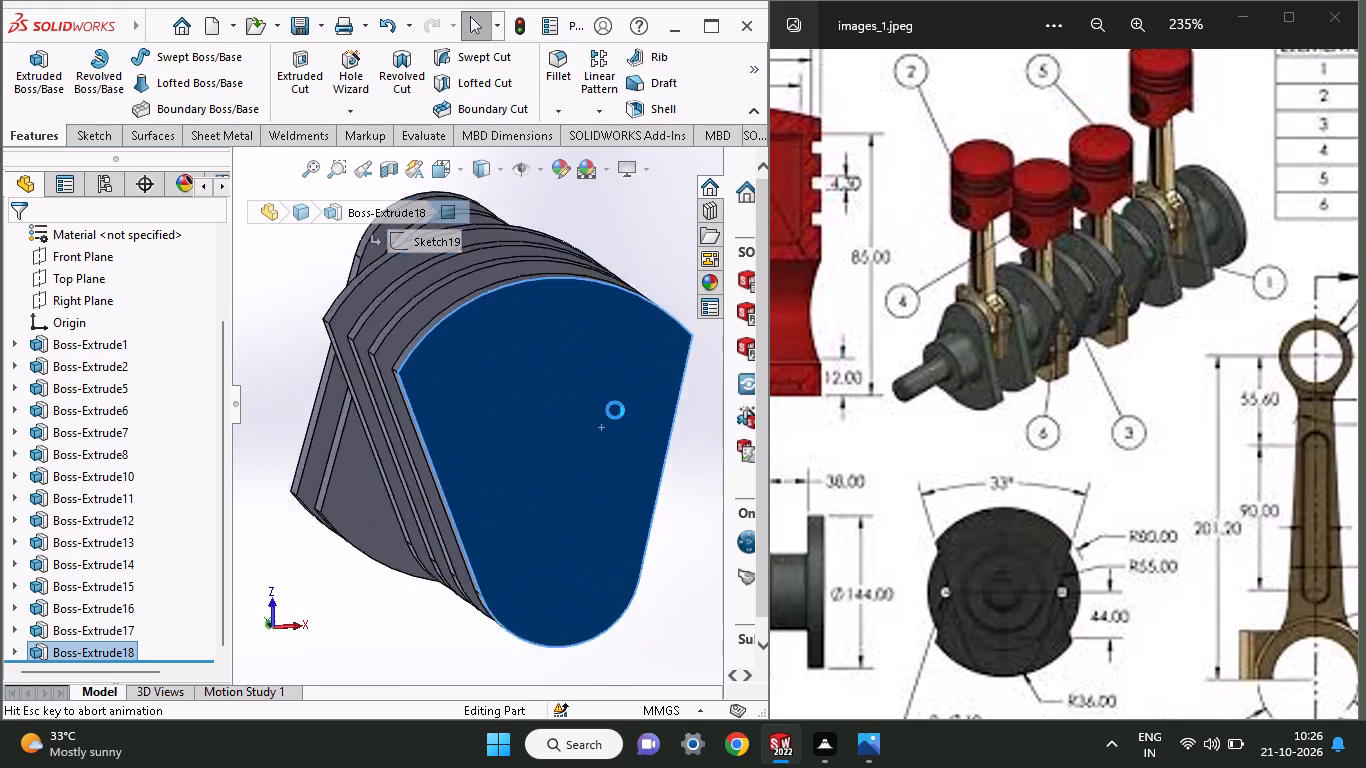
Examine the crankshaft side view and its journal dimensions in the reference drawing, comparing the web arrangement with the model.
{"action": "middle_click_drag", "start_coordinate": [1026, 554], "coordinate": [1365, 377]}
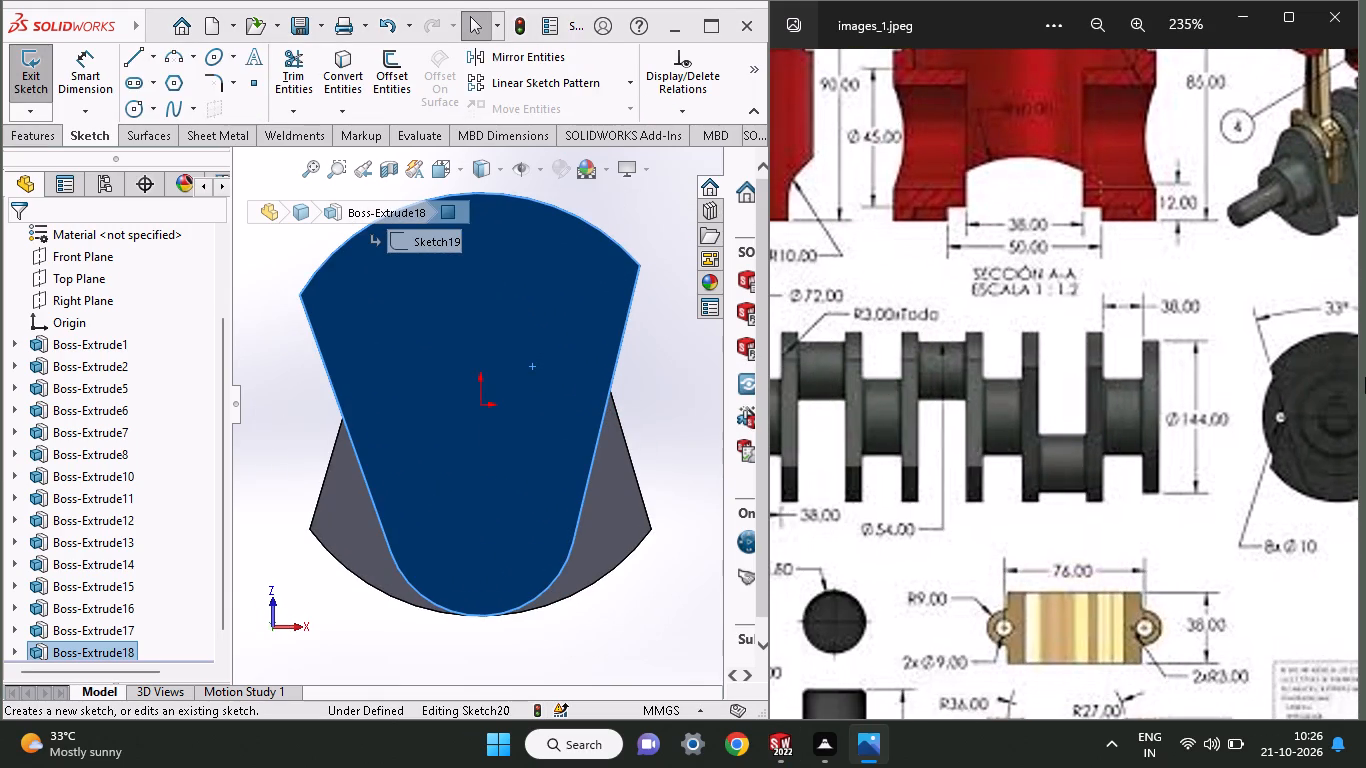
{"action": "middle_click_drag", "start_coordinate": [1365, 377], "coordinate": [1365, 416]}
{"action": "middle_click_drag", "start_coordinate": [946, 585], "coordinate": [1113, 594]}
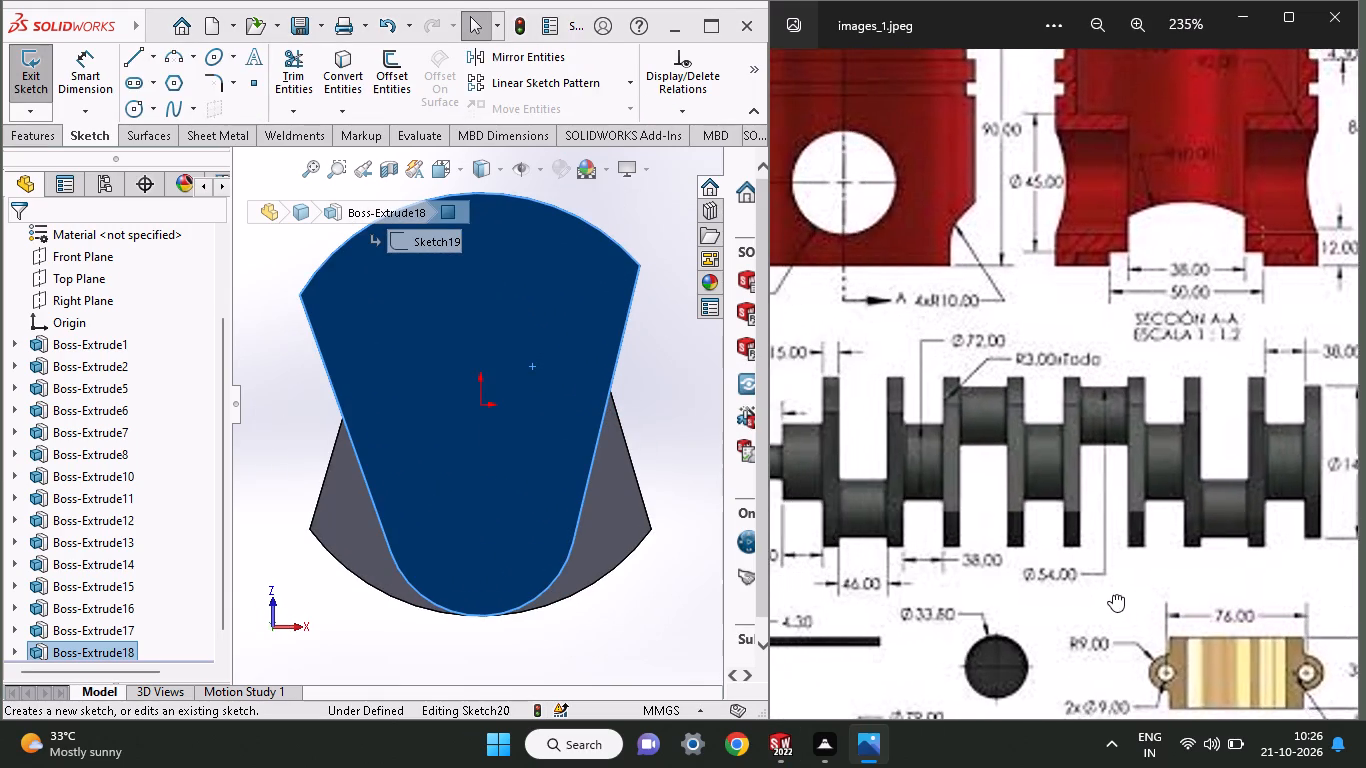
{"action": "middle_click_drag", "start_coordinate": [1113, 594], "coordinate": [1168, 561]}
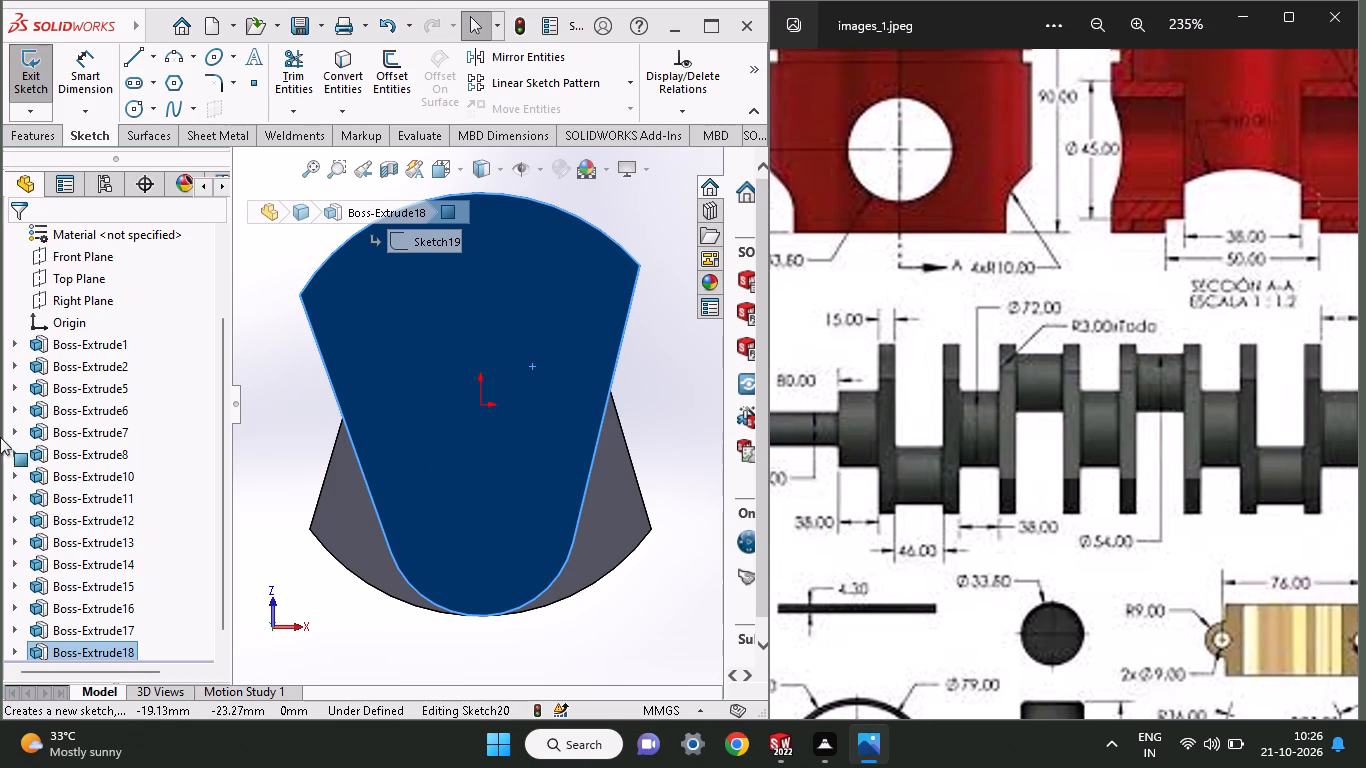
{"action": "middle_click_drag", "start_coordinate": [372, 427], "coordinate": [486, 443]}
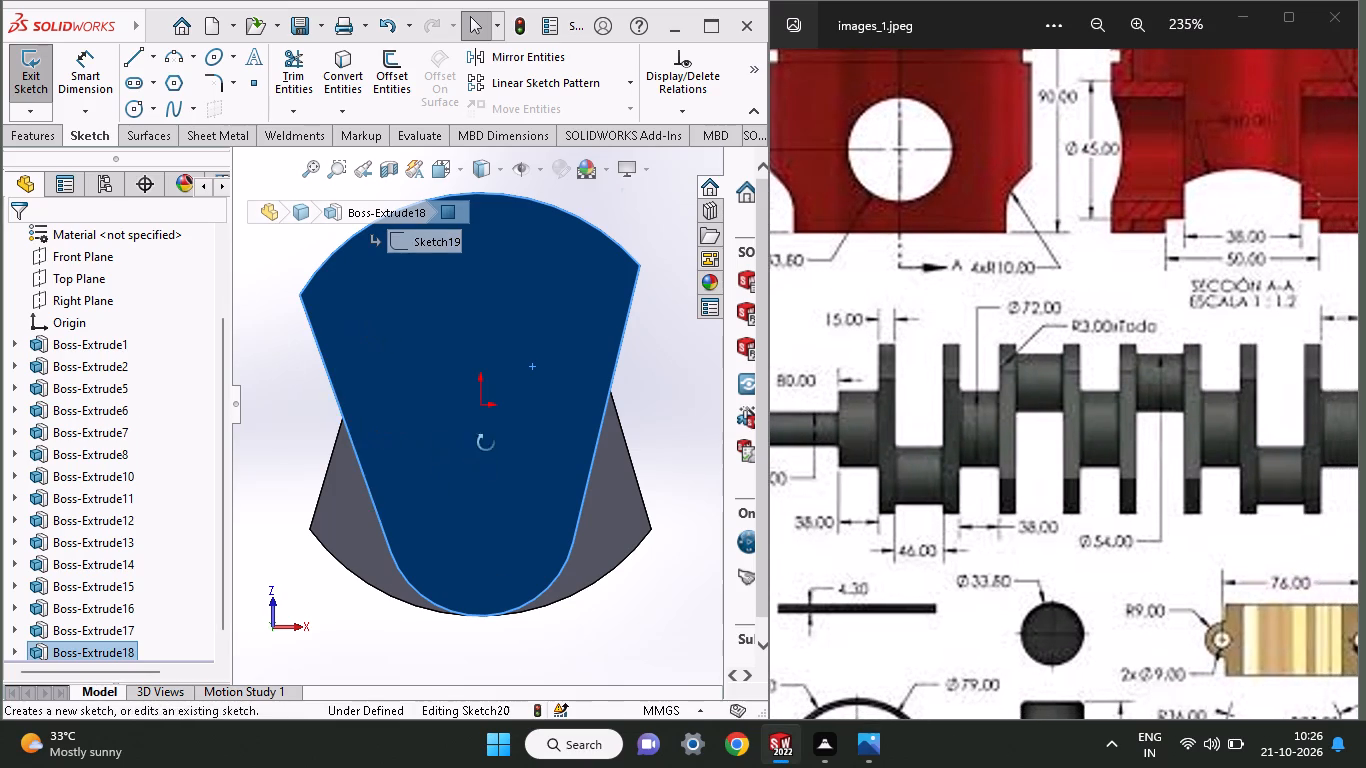
{"action": "middle_click_drag", "start_coordinate": [486, 443], "coordinate": [441, 449]}
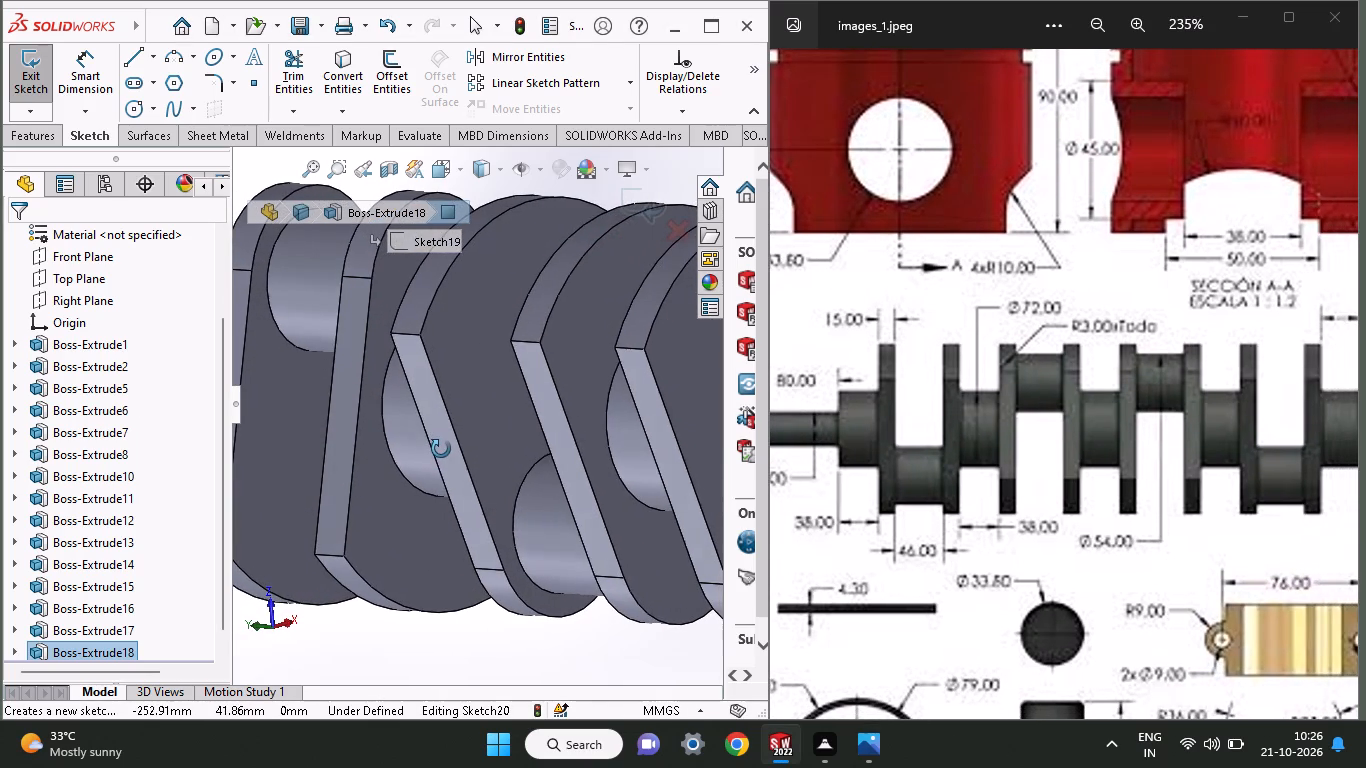
{"action": "middle_click_drag", "start_coordinate": [441, 449], "coordinate": [386, 448]}
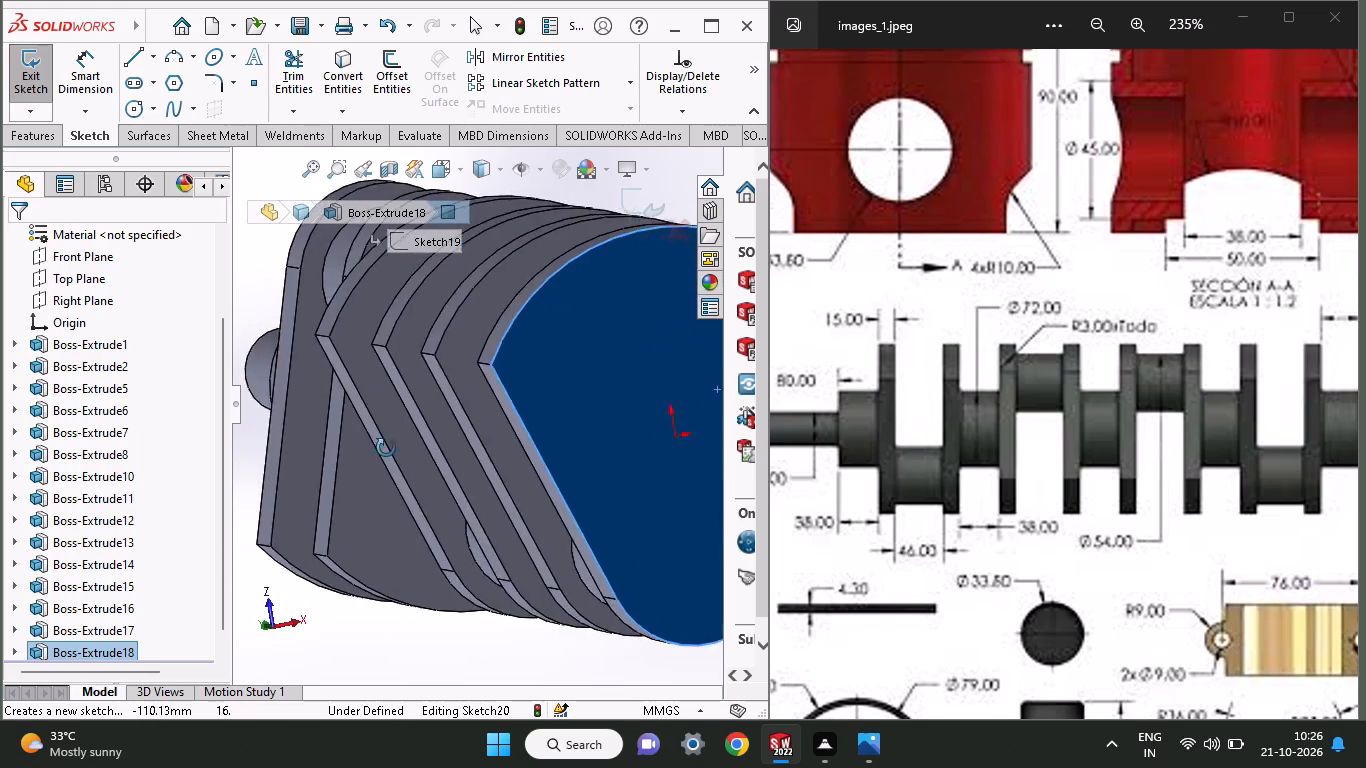
{"action": "middle_click_drag", "start_coordinate": [386, 448], "coordinate": [278, 485]}
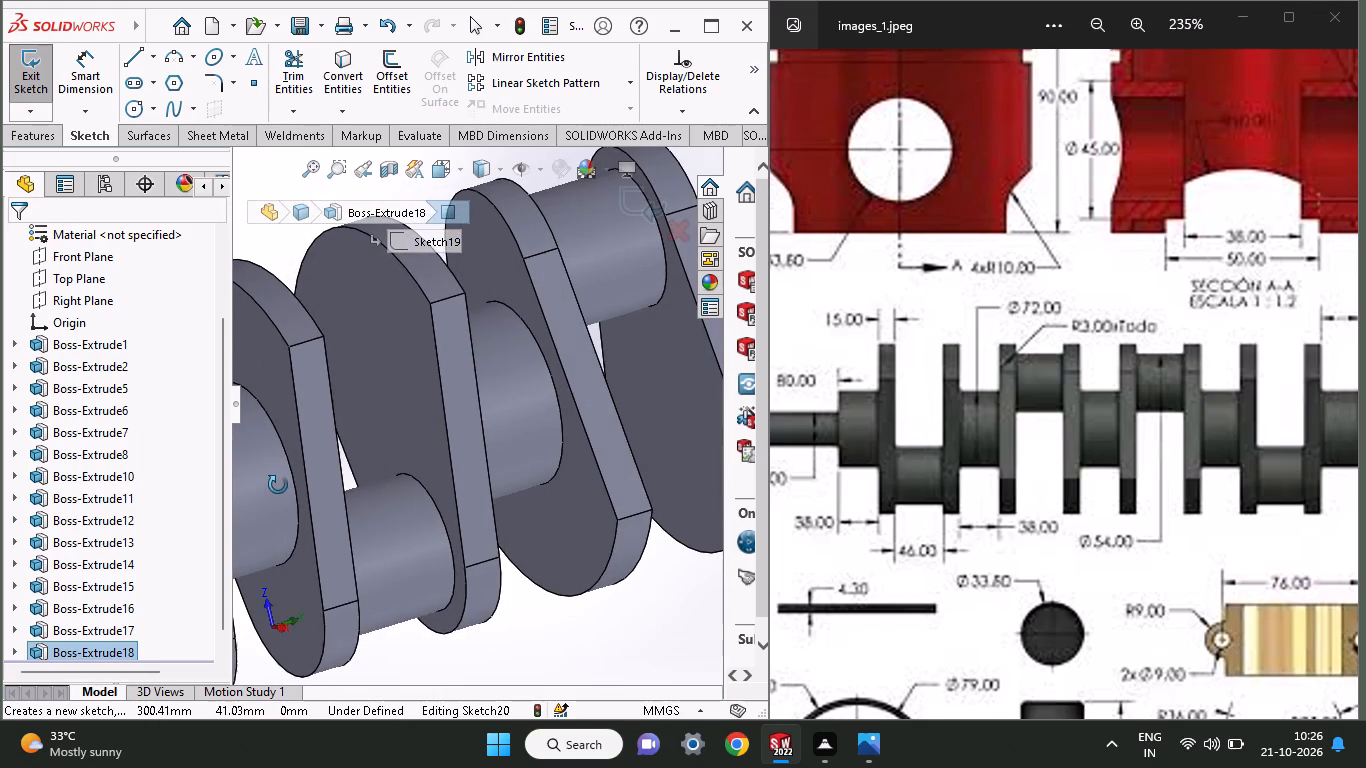
{"action": "middle_click_drag", "start_coordinate": [278, 485], "coordinate": [261, 482]}
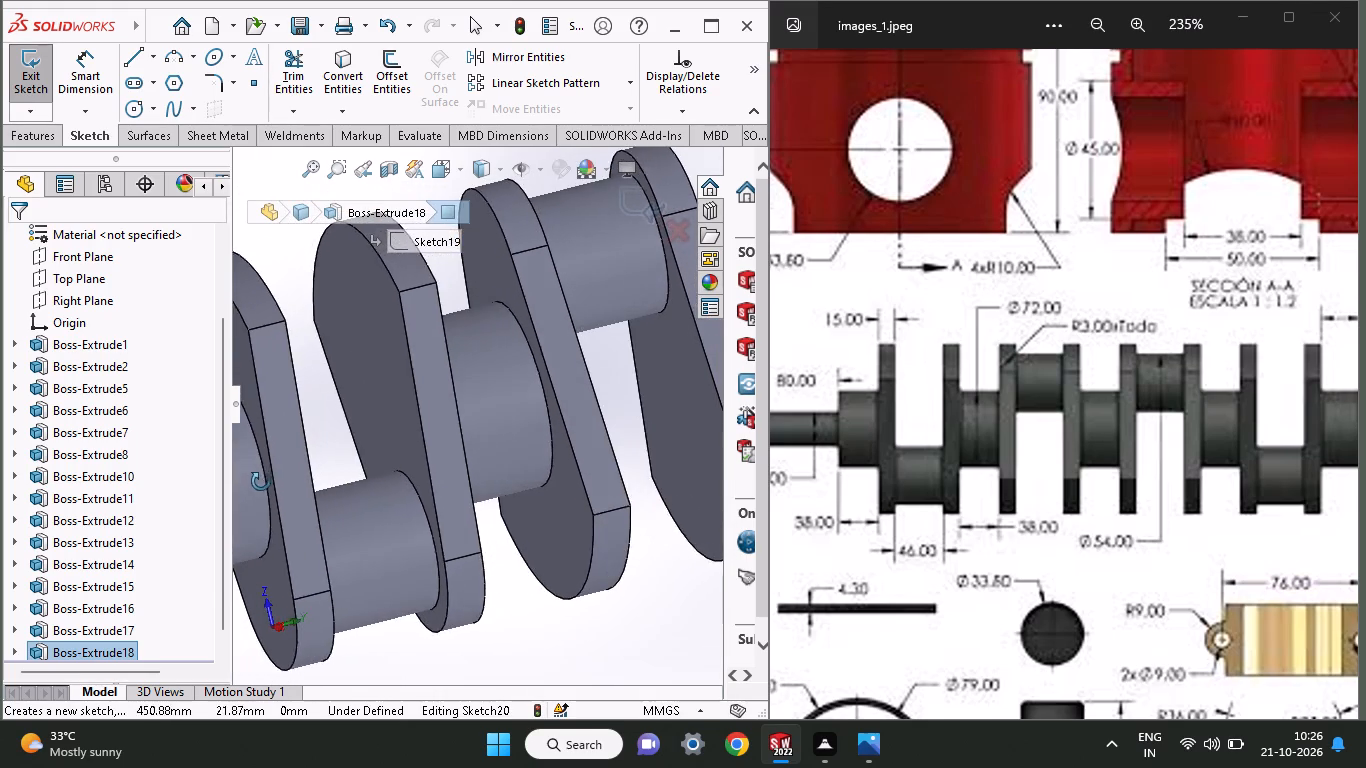
{"action": "middle_click_drag", "start_coordinate": [261, 482], "coordinate": [419, 484]}
{"action": "middle_click_drag", "start_coordinate": [572, 456], "coordinate": [518, 447]}
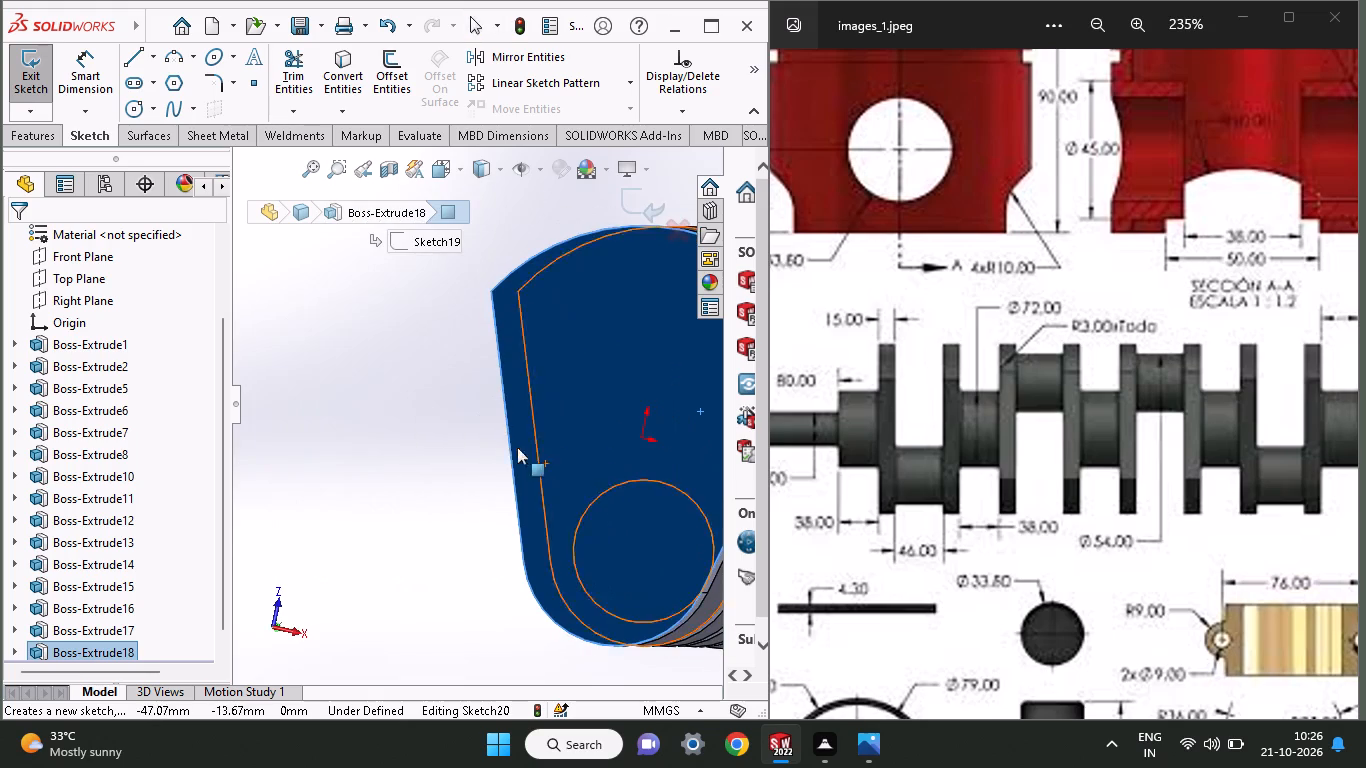
Sketch a circle centred on the origin on the sixth web's end face and dimension its diameter to 72 mm.
{"action": "left_click", "coordinate": [136, 112]}
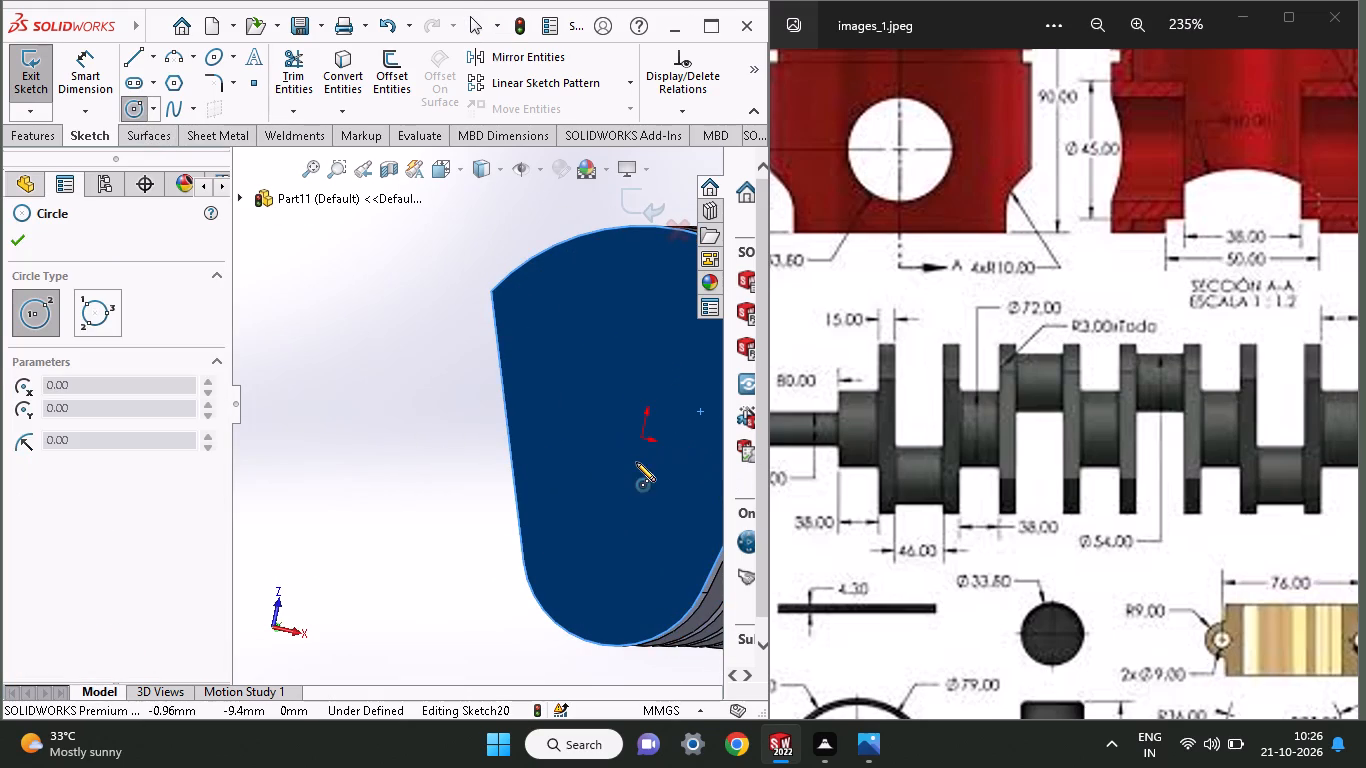
{"action": "left_click", "coordinate": [639, 439]}
{"action": "left_click", "coordinate": [660, 498]}
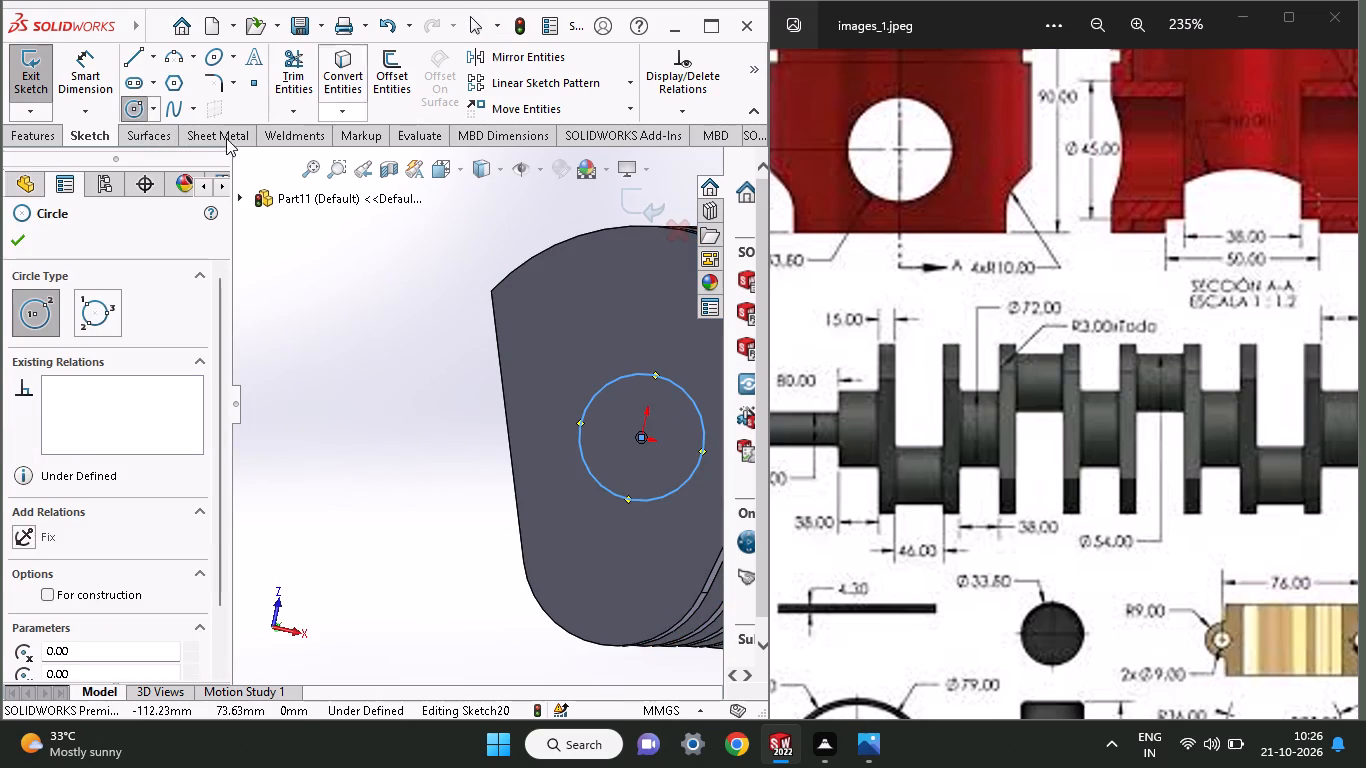
{"action": "left_click", "coordinate": [94, 85]}
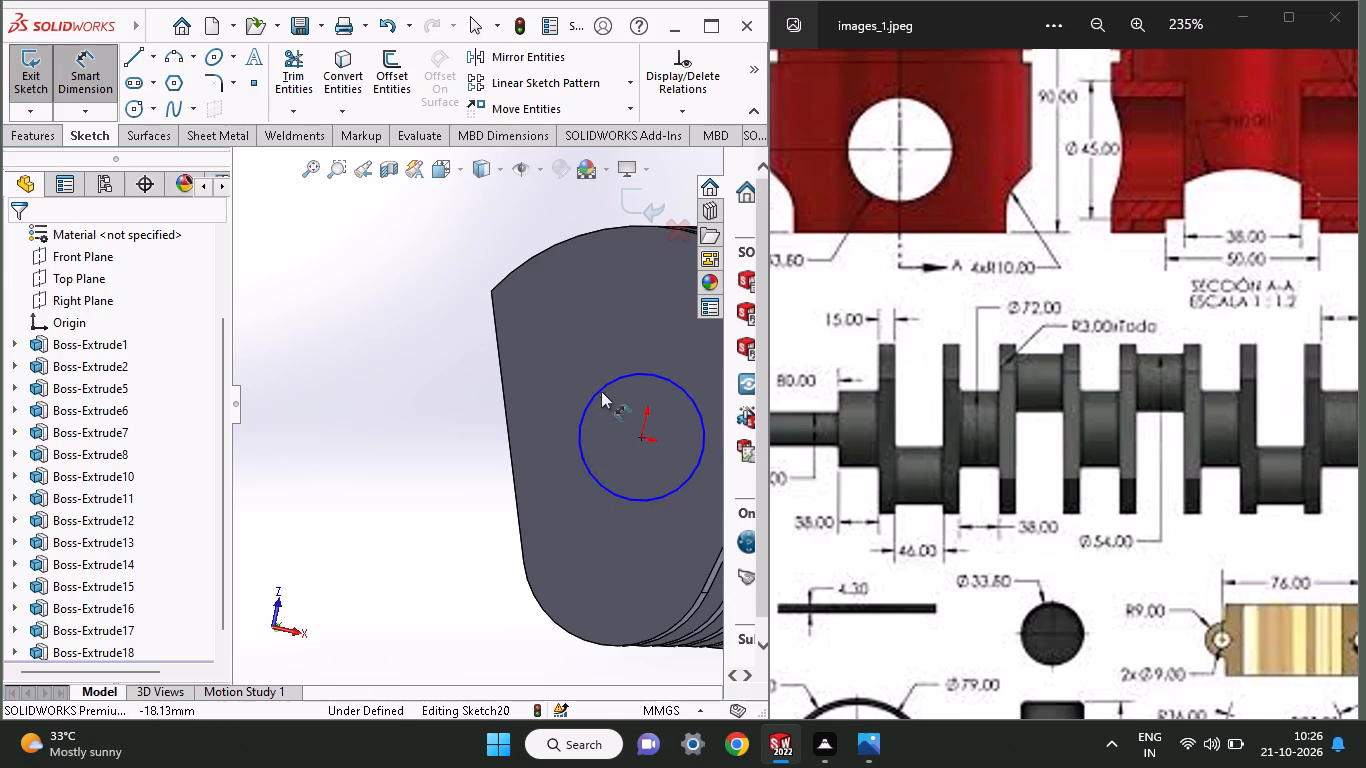
{"action": "left_click", "coordinate": [606, 380]}
{"action": "left_click", "coordinate": [593, 316]}
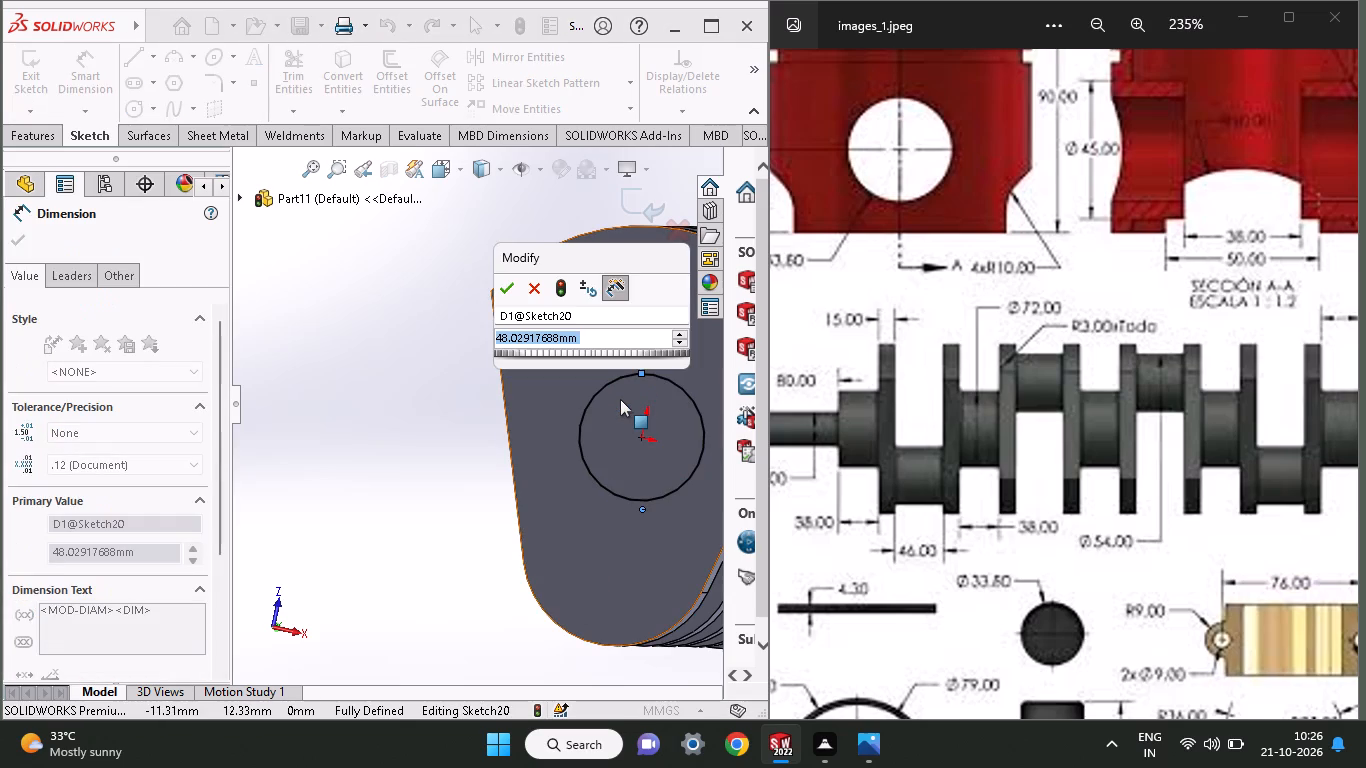
{"action": "type", "text": "72"}
{"action": "key", "text": "Return"}
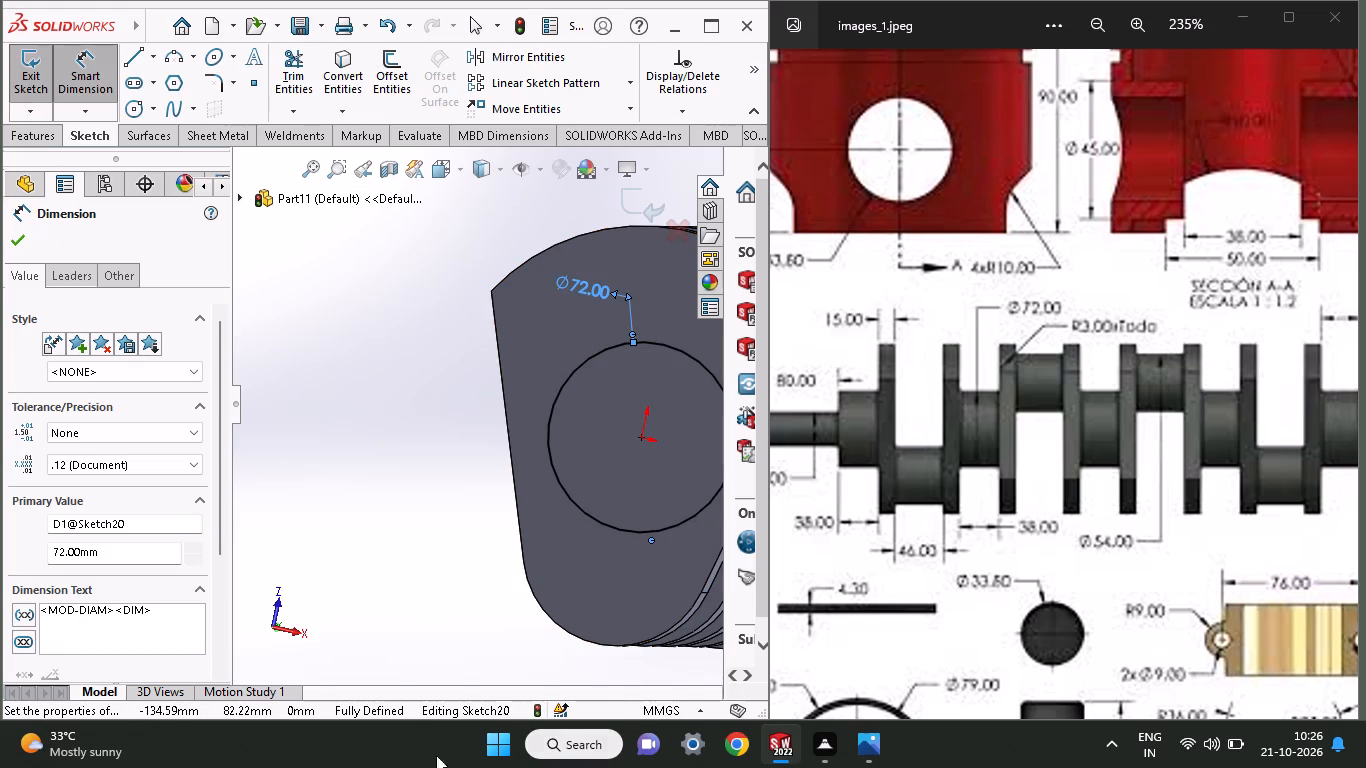
Extrude the 72 mm circle 38 mm outward from the sixth web as a blind merged boss for the next main journal.
{"action": "left_click", "coordinate": [20, 138]}
{"action": "left_click", "coordinate": [28, 90]}
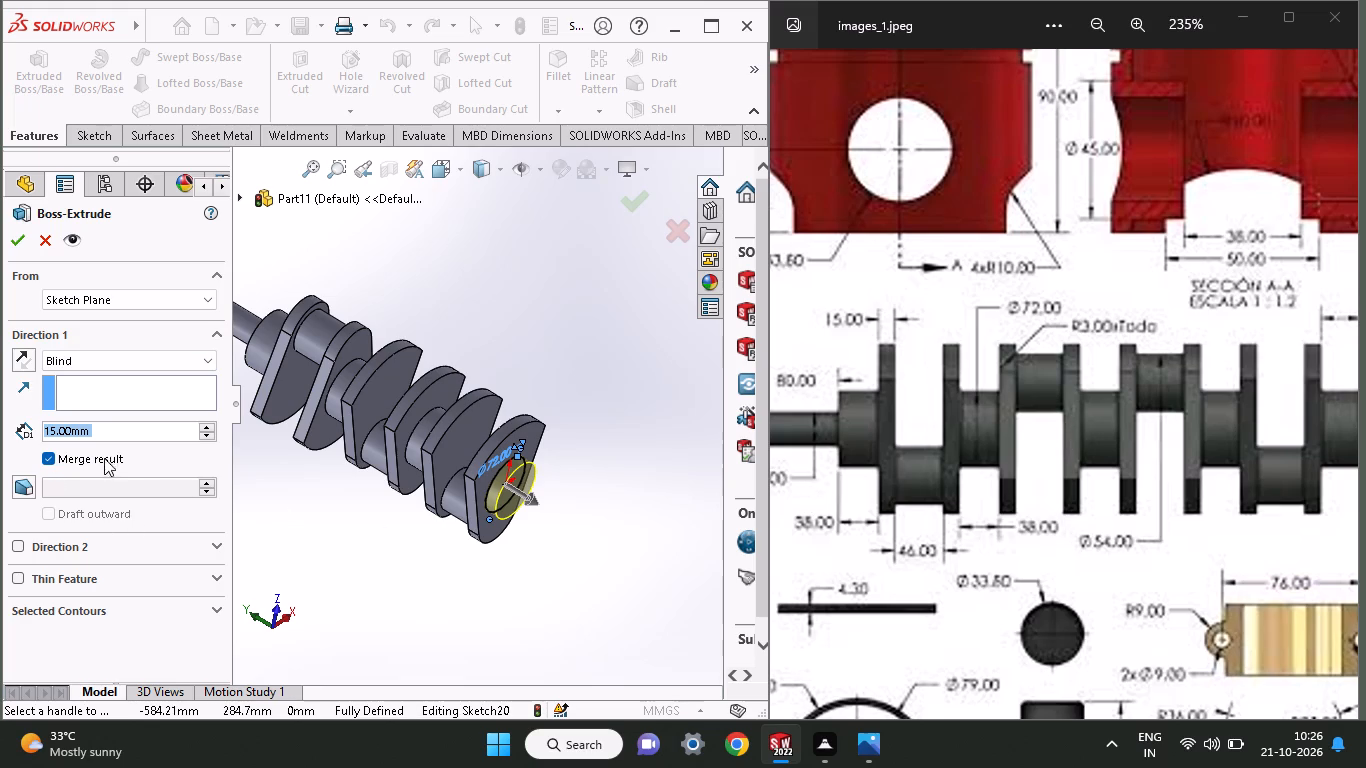
{"action": "type", "text": "38"}
{"action": "key", "text": "Return"}
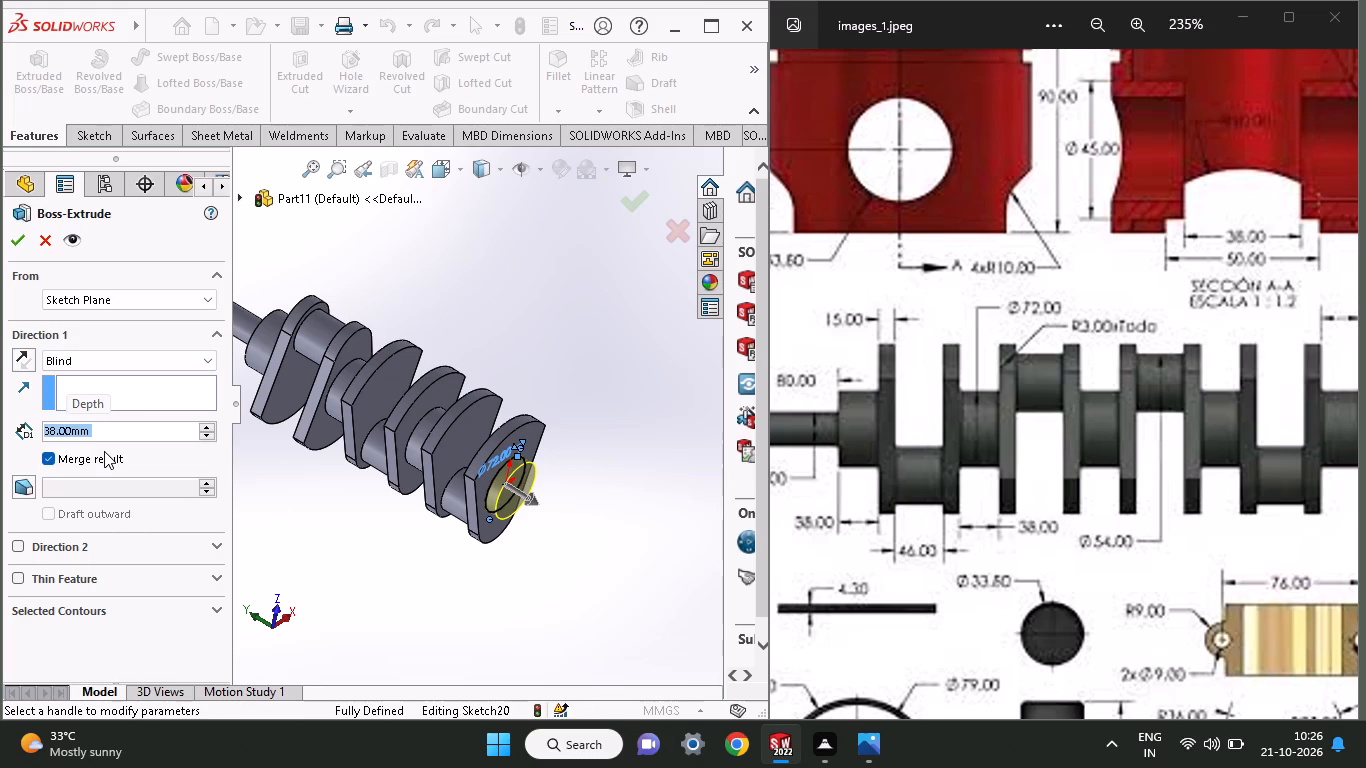
{"action": "left_click", "coordinate": [13, 244]}
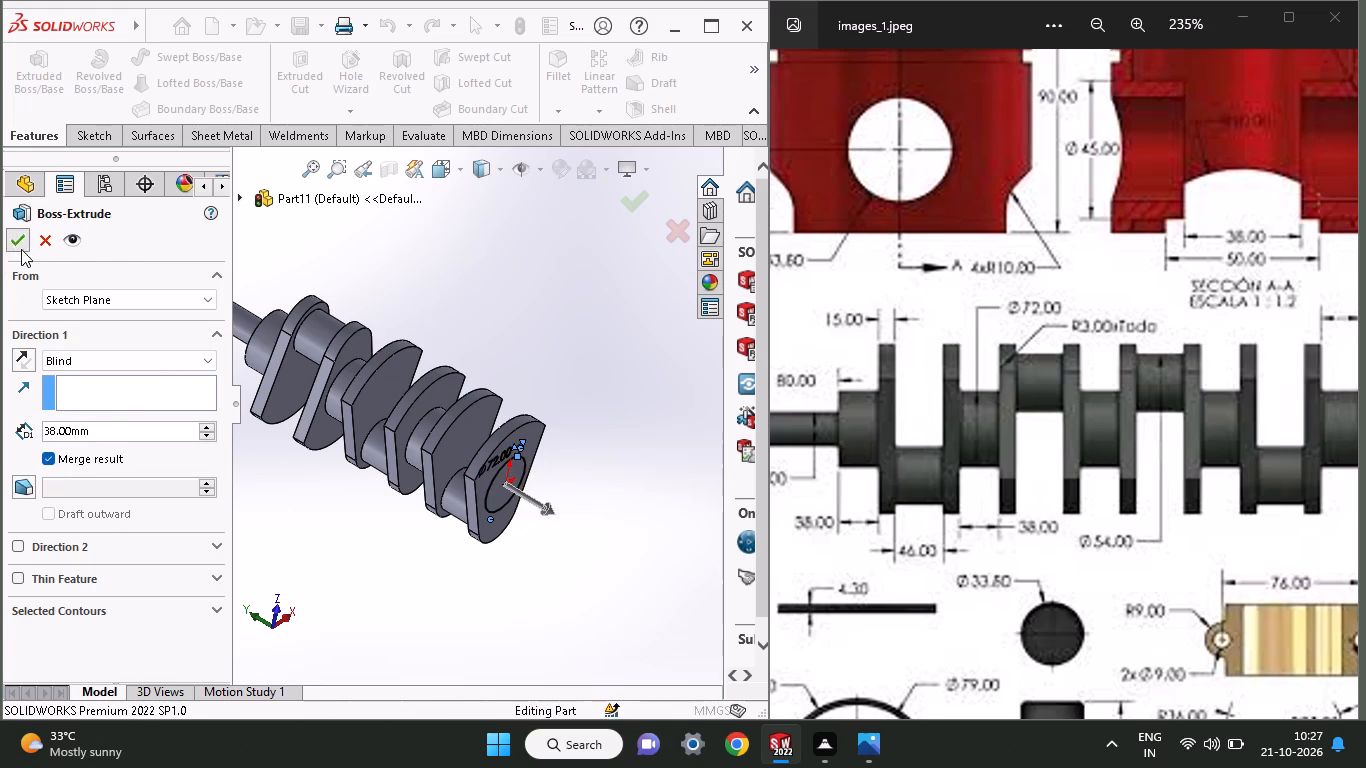
Examine the crankshaft and its new journal from several sides, comparing them with the reference drawing's assembly, end and side views.
{"action": "middle_click_drag", "start_coordinate": [453, 588], "coordinate": [467, 561]}
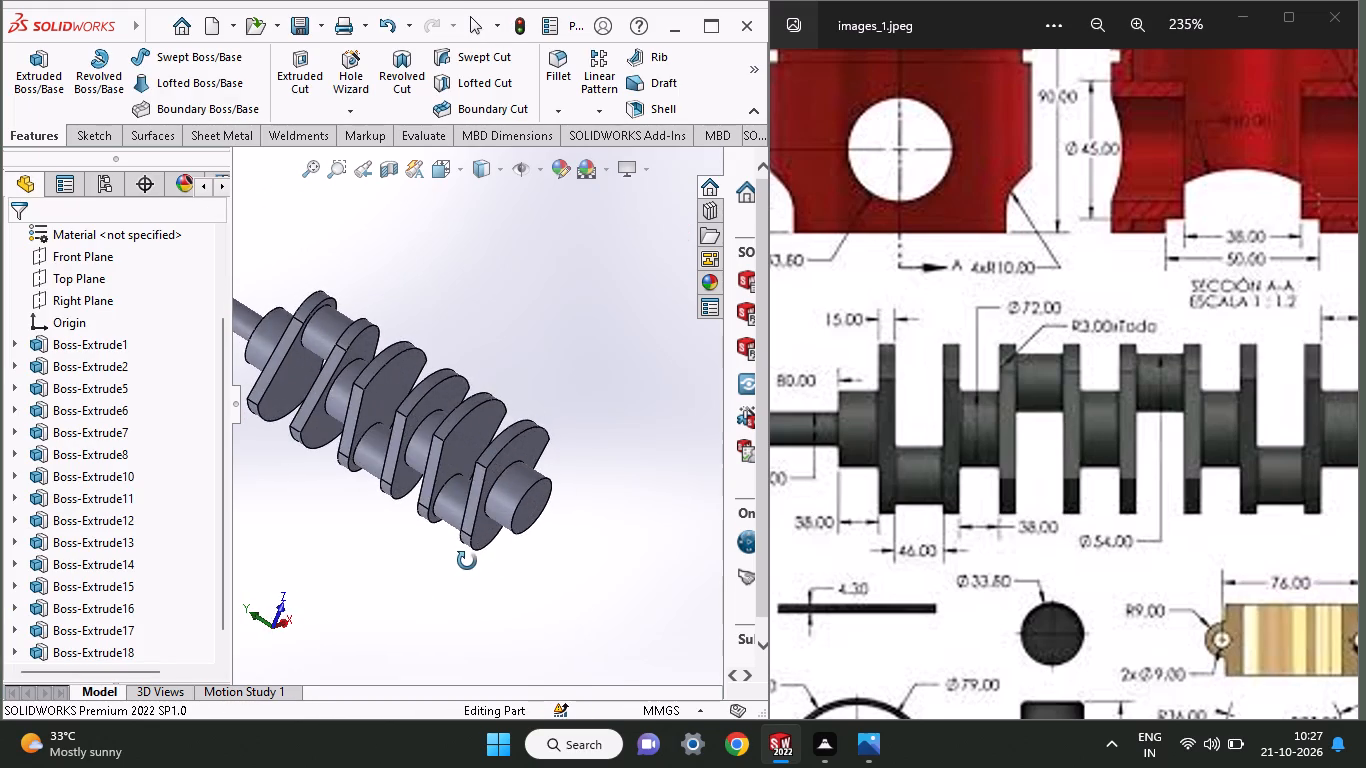
{"action": "middle_click_drag", "start_coordinate": [467, 561], "coordinate": [453, 561]}
{"action": "middle_click_drag", "start_coordinate": [1231, 501], "coordinate": [765, 550]}
{"action": "middle_click_drag", "start_coordinate": [1073, 258], "coordinate": [995, 301]}
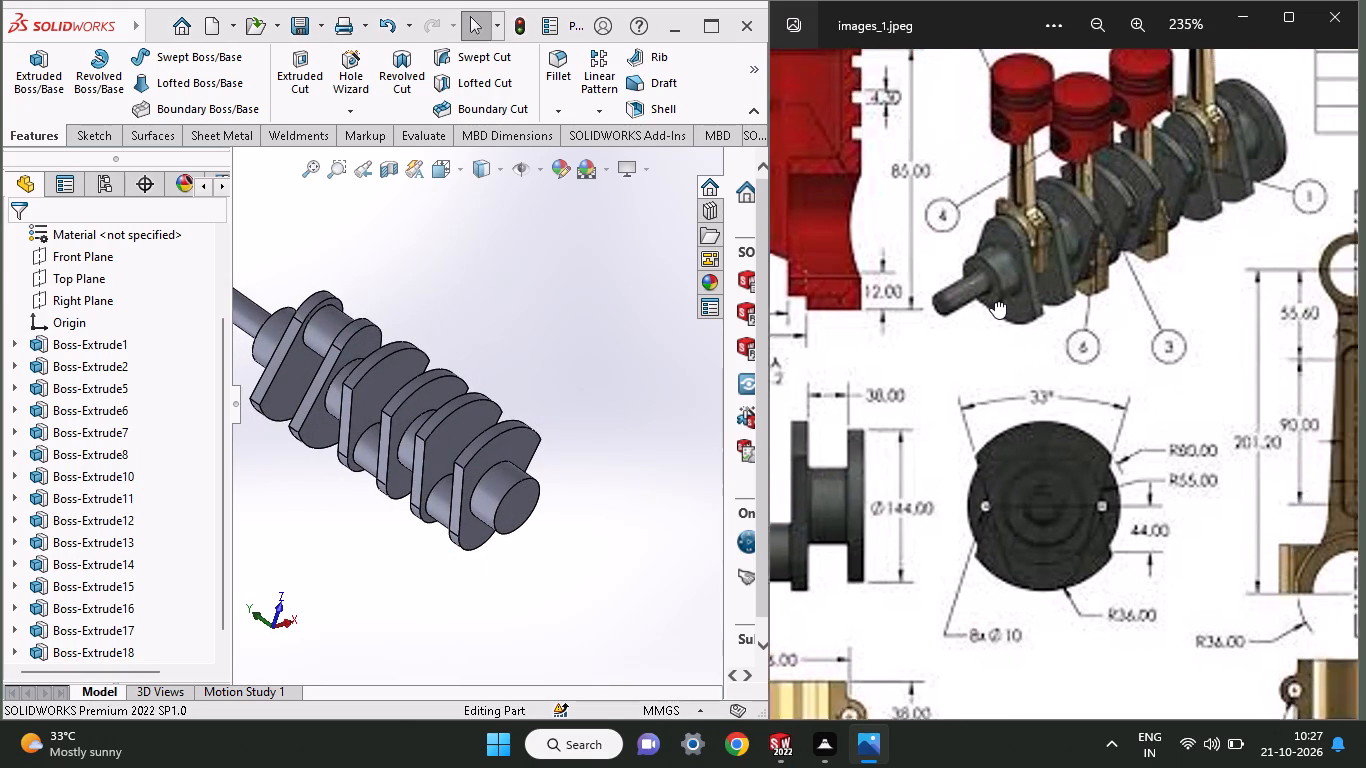
{"action": "middle_click_drag", "start_coordinate": [995, 301], "coordinate": [993, 302]}
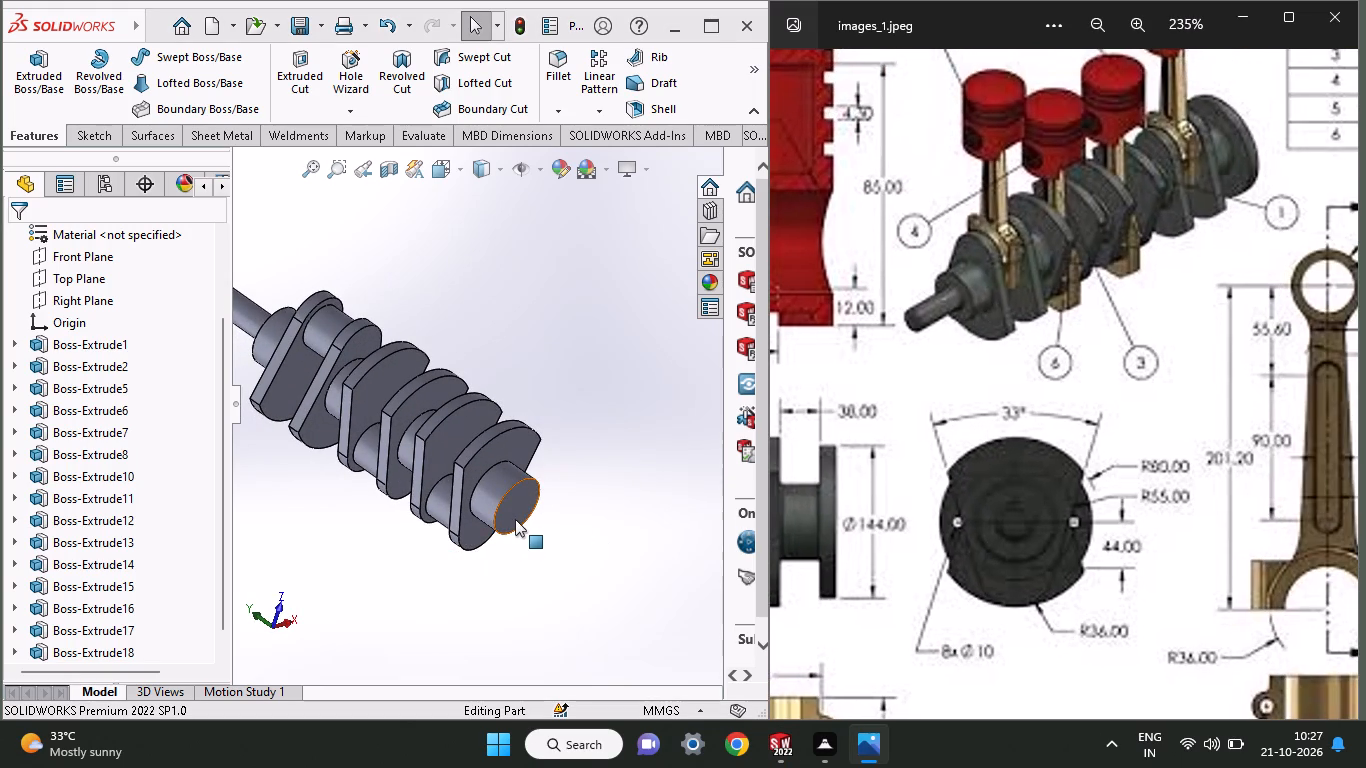
{"action": "middle_click_drag", "start_coordinate": [987, 408], "coordinate": [1365, 247]}
{"action": "middle_click_drag", "start_coordinate": [831, 414], "coordinate": [952, 409]}
{"action": "middle_click_drag", "start_coordinate": [358, 707], "coordinate": [456, 594]}
{"action": "middle_click_drag", "start_coordinate": [586, 571], "coordinate": [737, 593]}
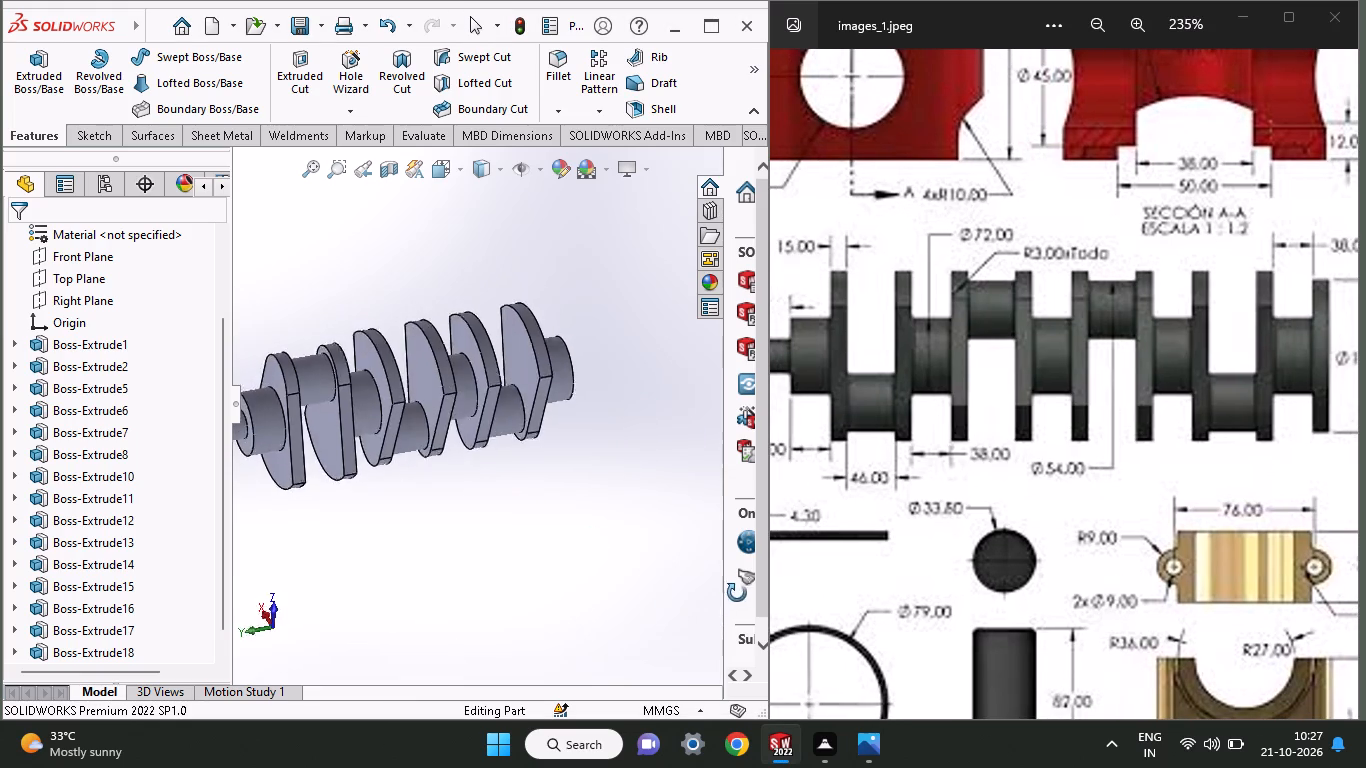
{"action": "middle_click_drag", "start_coordinate": [737, 593], "coordinate": [672, 292]}
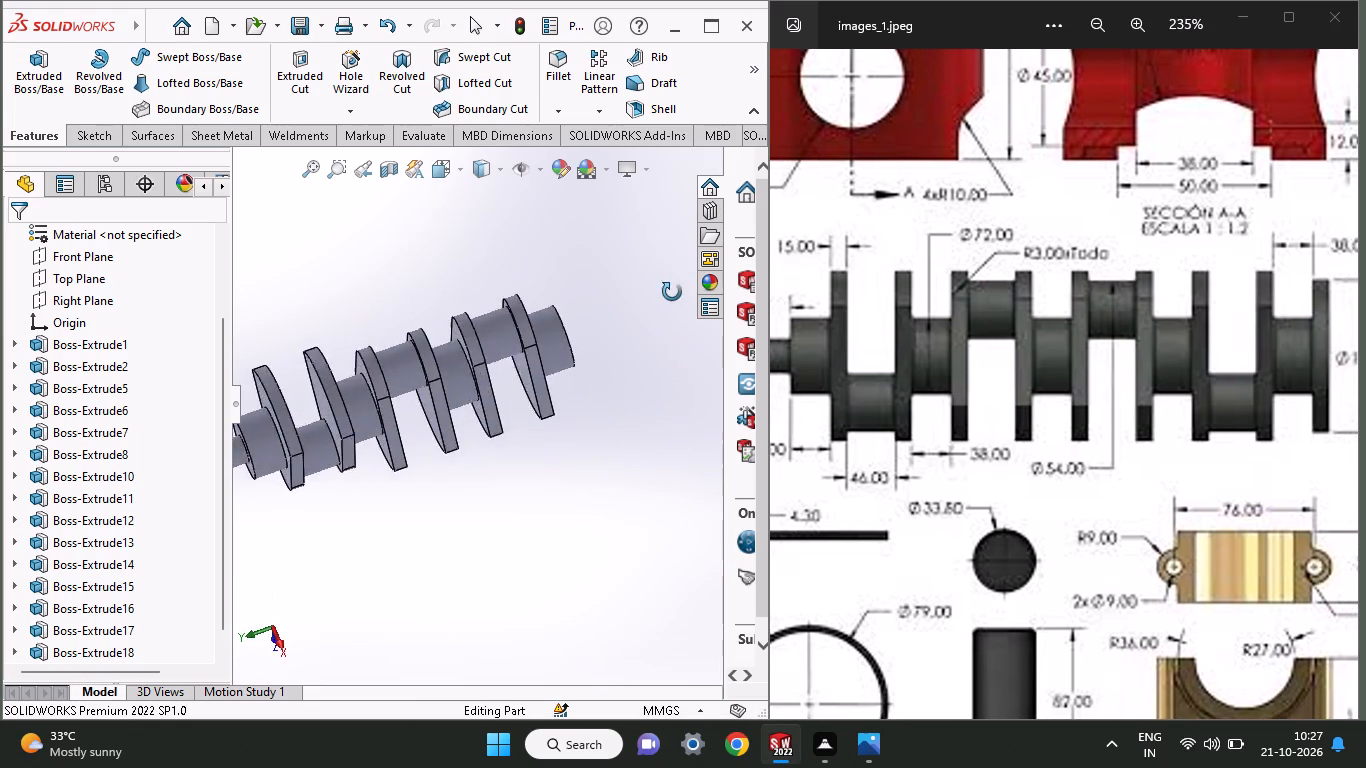
{"action": "middle_click_drag", "start_coordinate": [672, 292], "coordinate": [614, 246]}
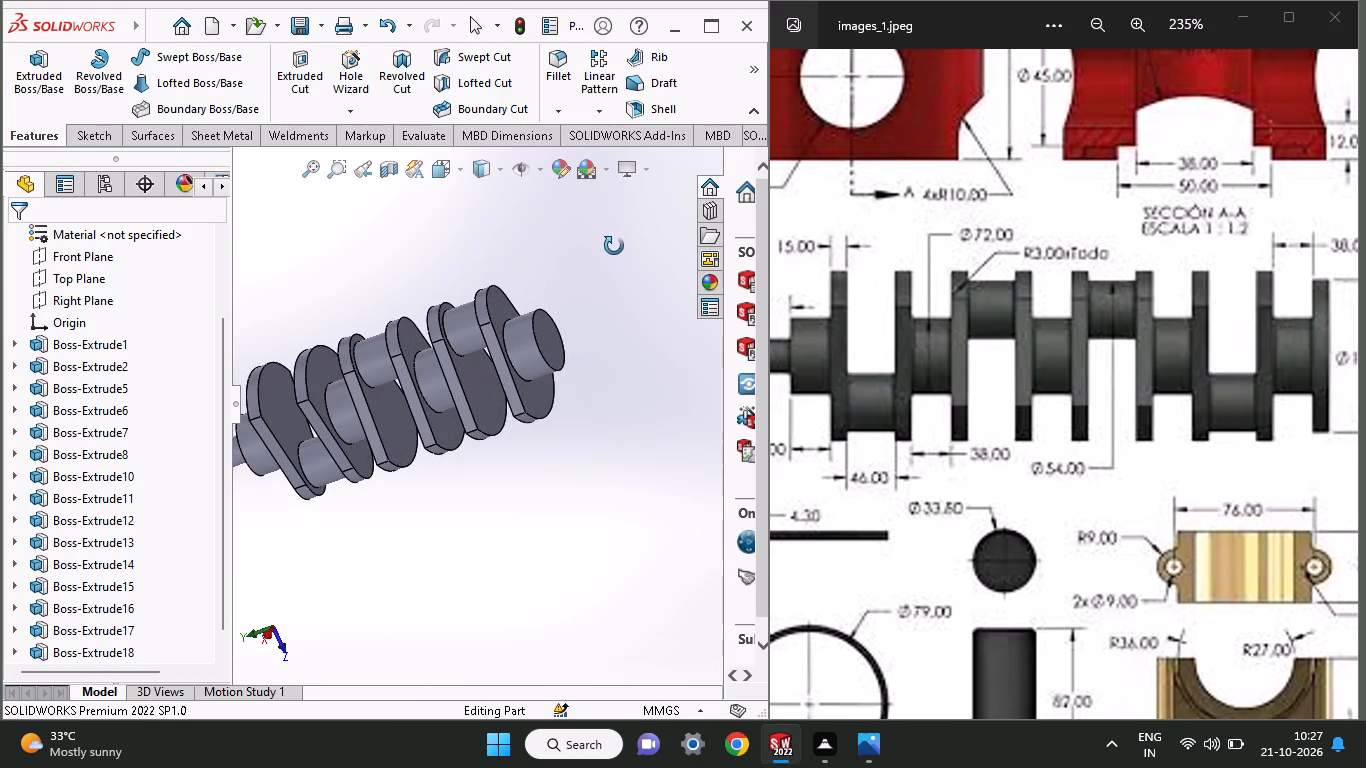
{"action": "middle_click_drag", "start_coordinate": [614, 246], "coordinate": [594, 294]}
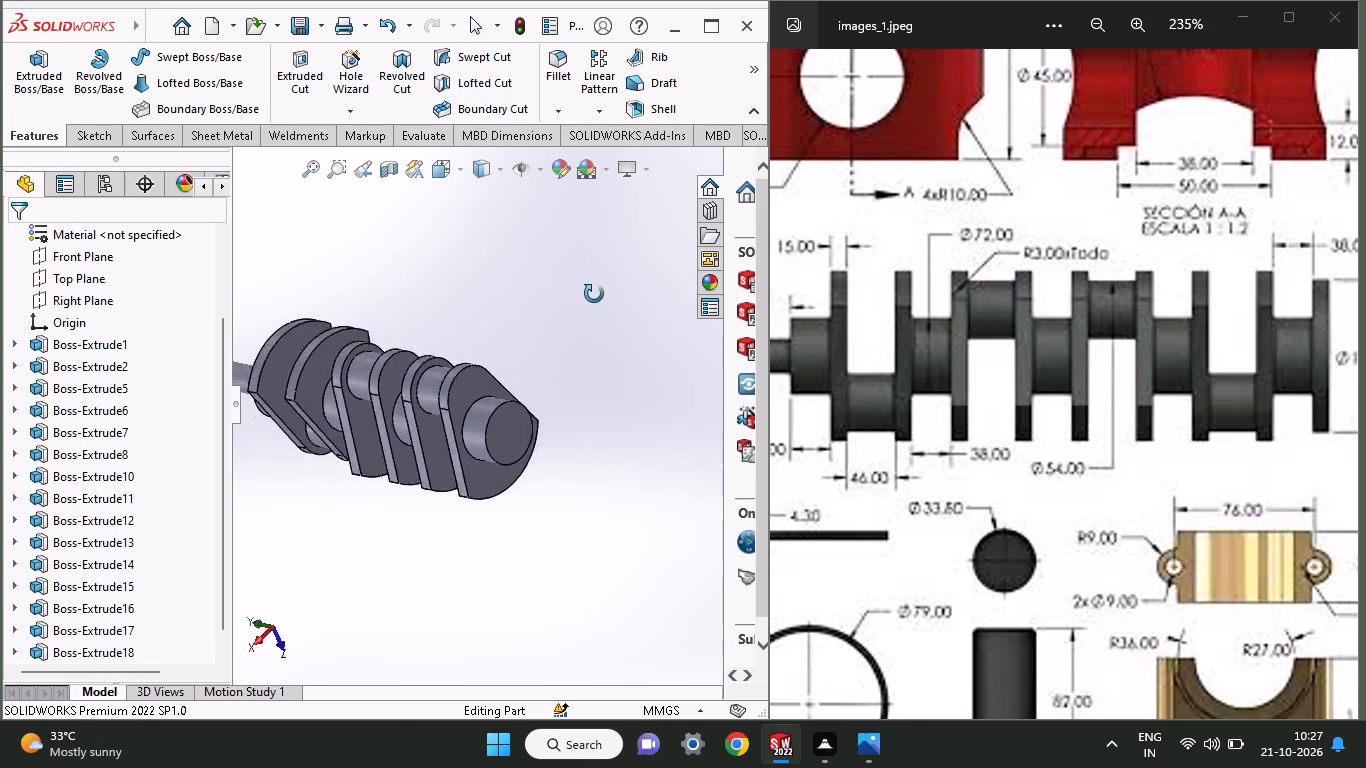
{"action": "middle_click_drag", "start_coordinate": [594, 294], "coordinate": [654, 224]}
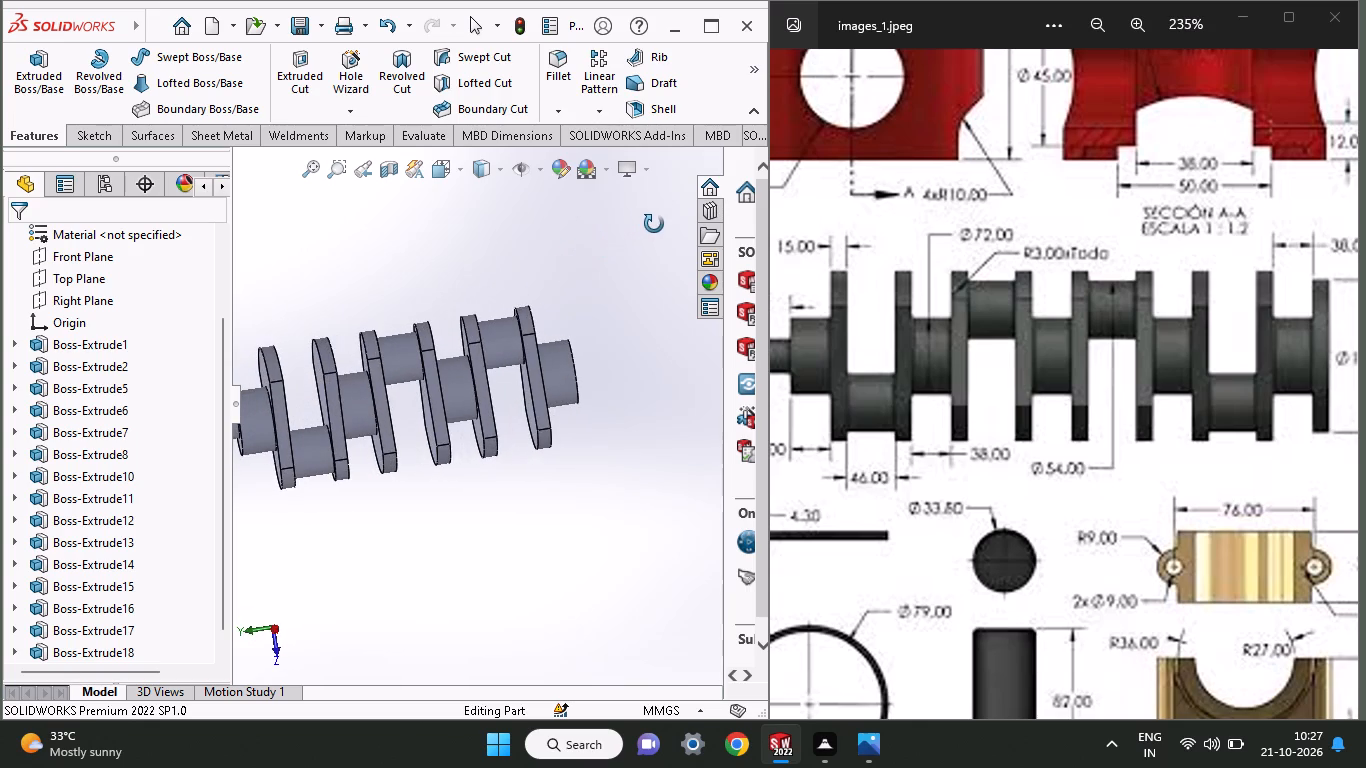
{"action": "middle_click_drag", "start_coordinate": [654, 224], "coordinate": [650, 224]}
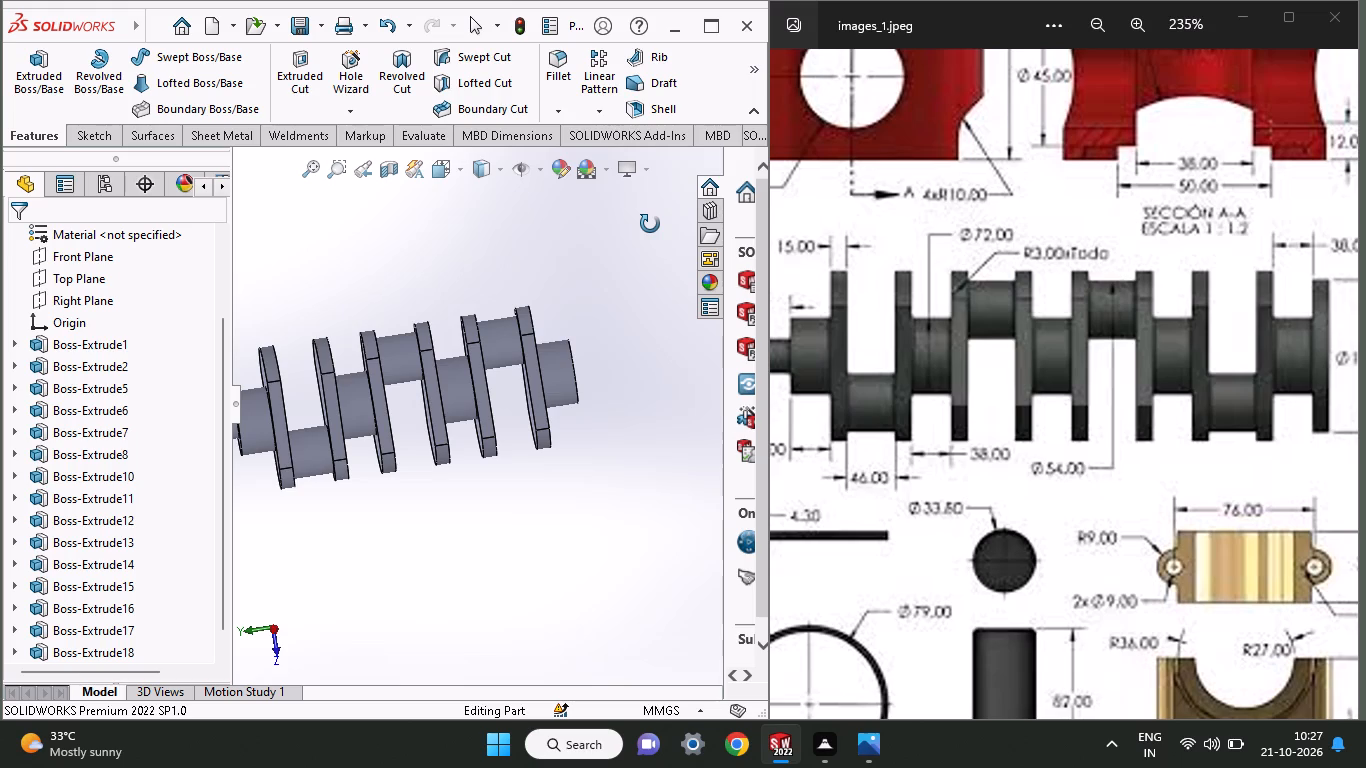
{"action": "middle_click_drag", "start_coordinate": [650, 224], "coordinate": [585, 293]}
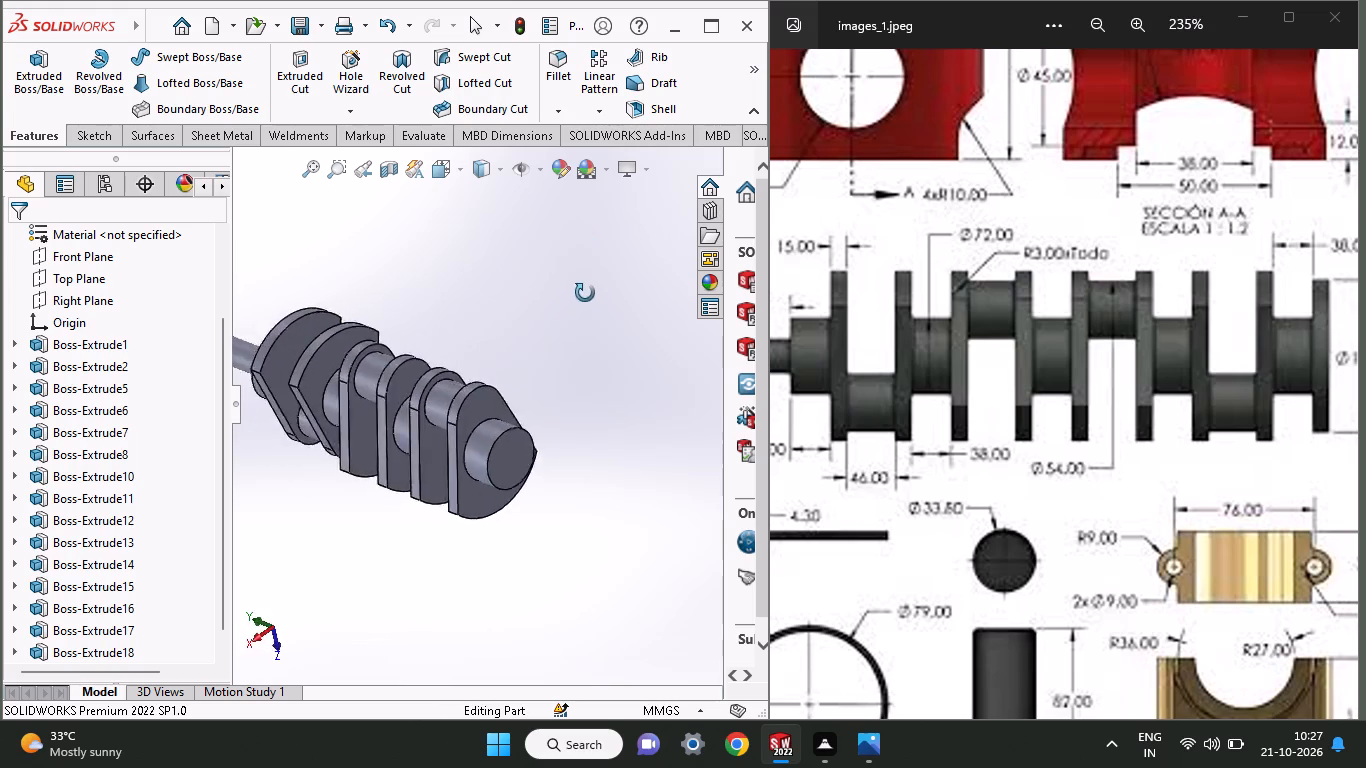
On the last journal's end face, convert the journal's circular edge and an earlier opposite-facing web's two slanted sides and two arcs into a sketch.
{"action": "middle_click_drag", "start_coordinate": [585, 293], "coordinate": [526, 242]}
{"action": "left_click", "coordinate": [394, 436]}
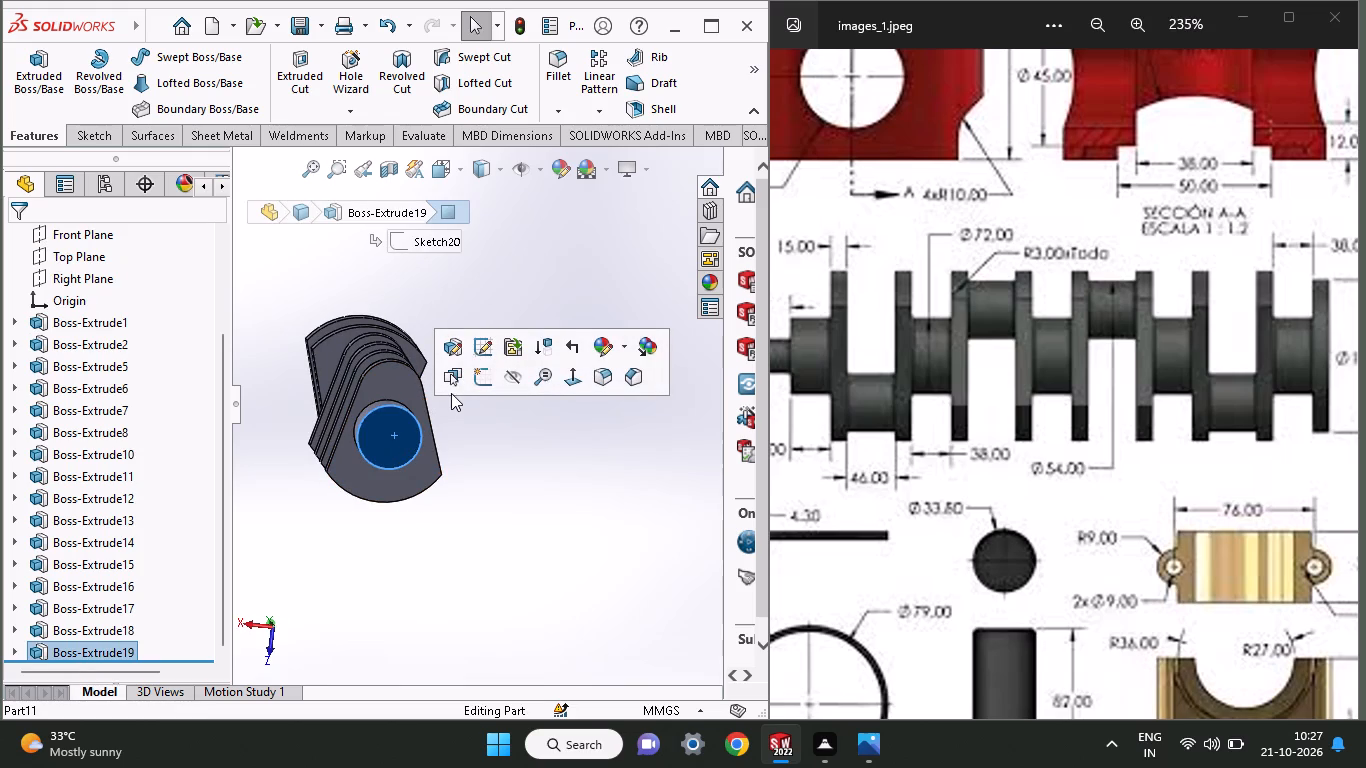
{"action": "left_click", "coordinate": [479, 382]}
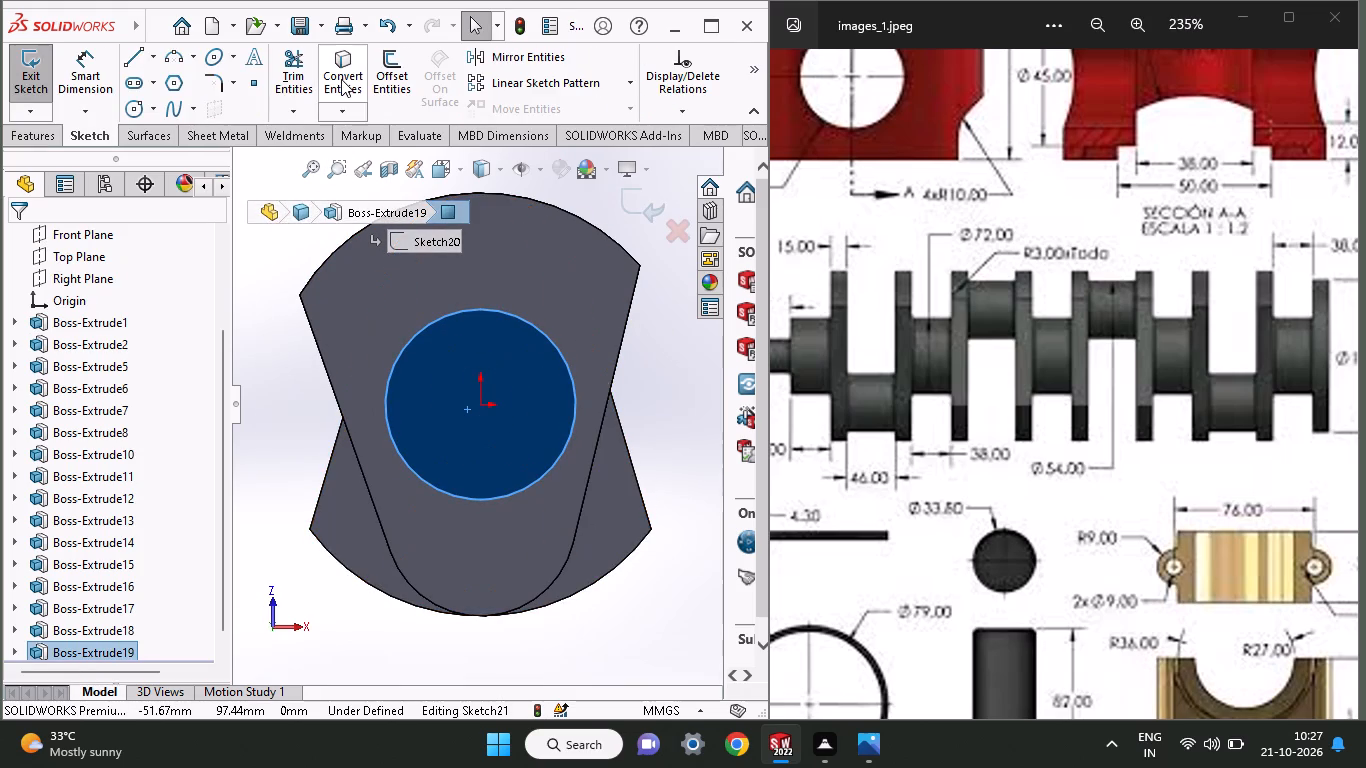
{"action": "left_click", "coordinate": [341, 79]}
{"action": "left_click", "coordinate": [639, 488]}
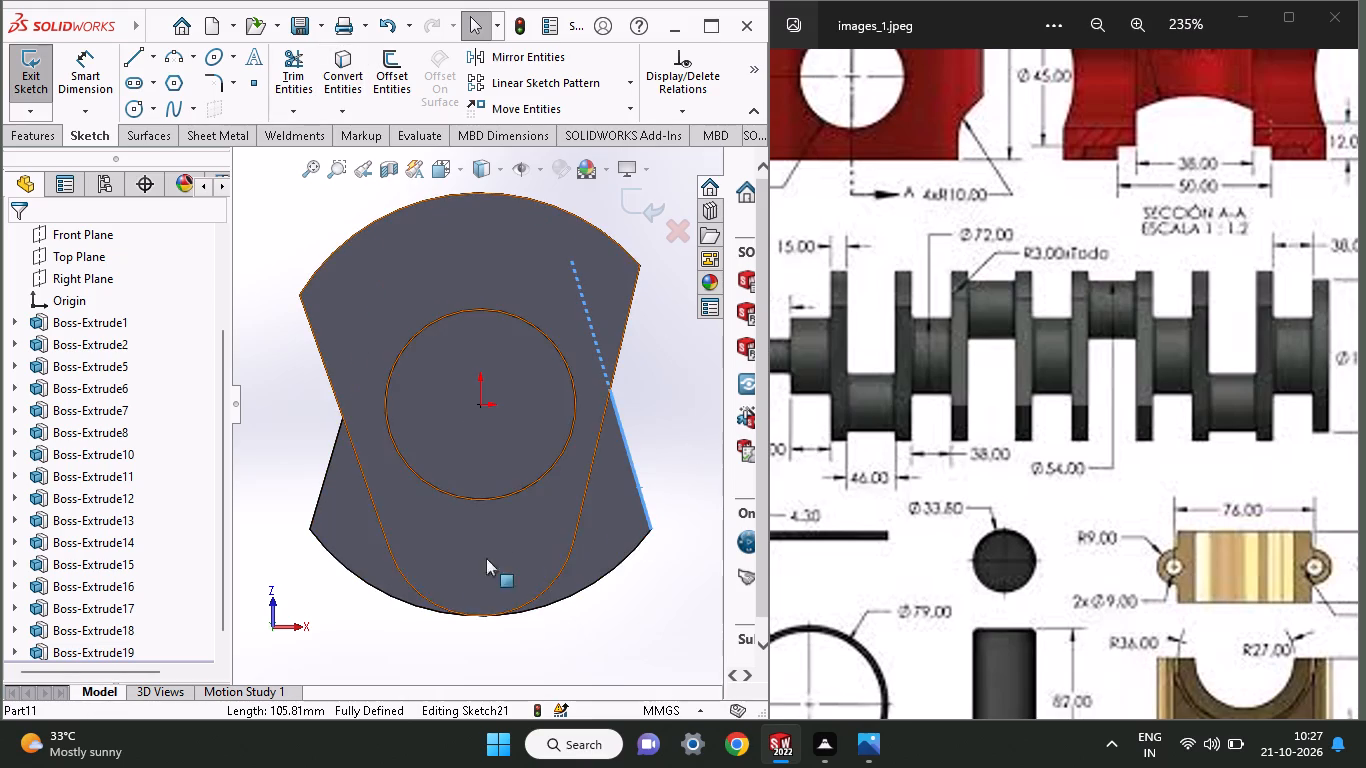
{"action": "left_click", "coordinate": [266, 291]}
{"action": "left_click", "coordinate": [346, 81]}
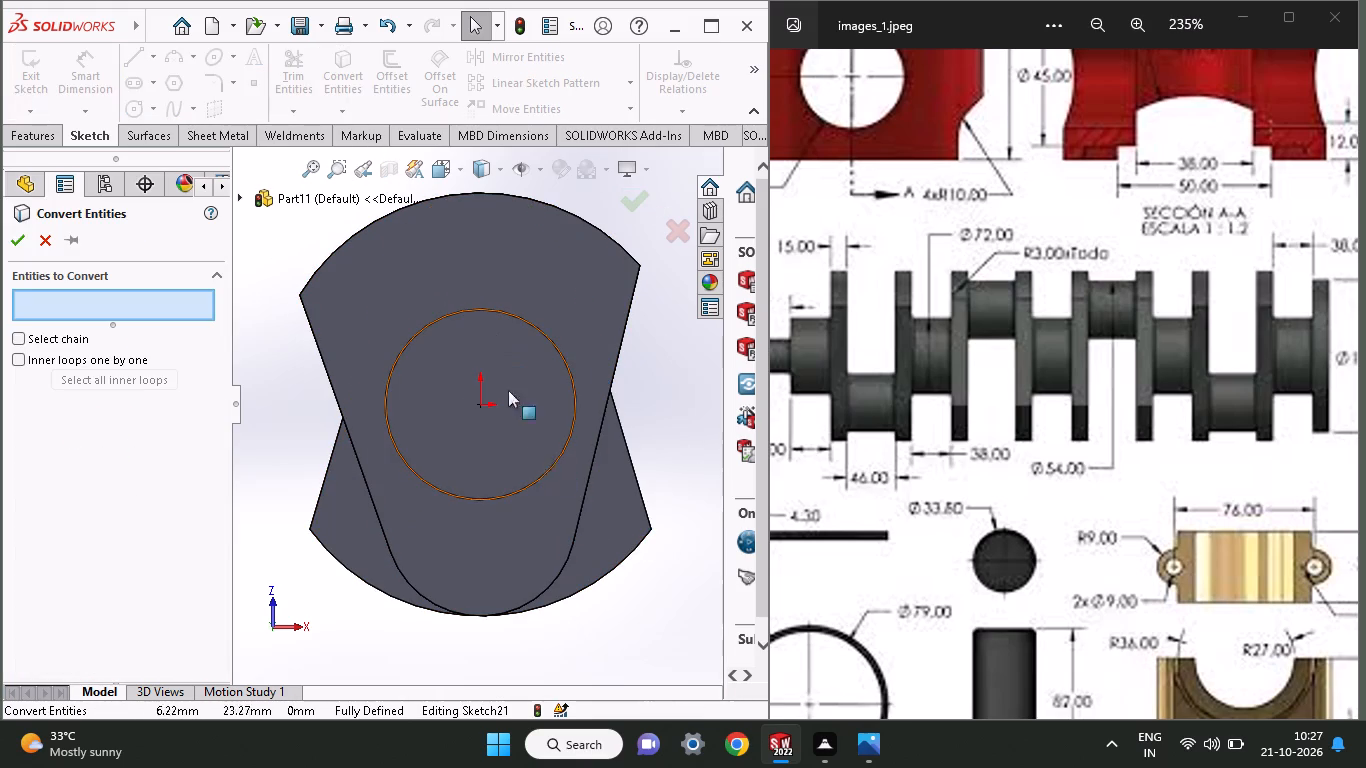
{"action": "left_click", "coordinate": [621, 419]}
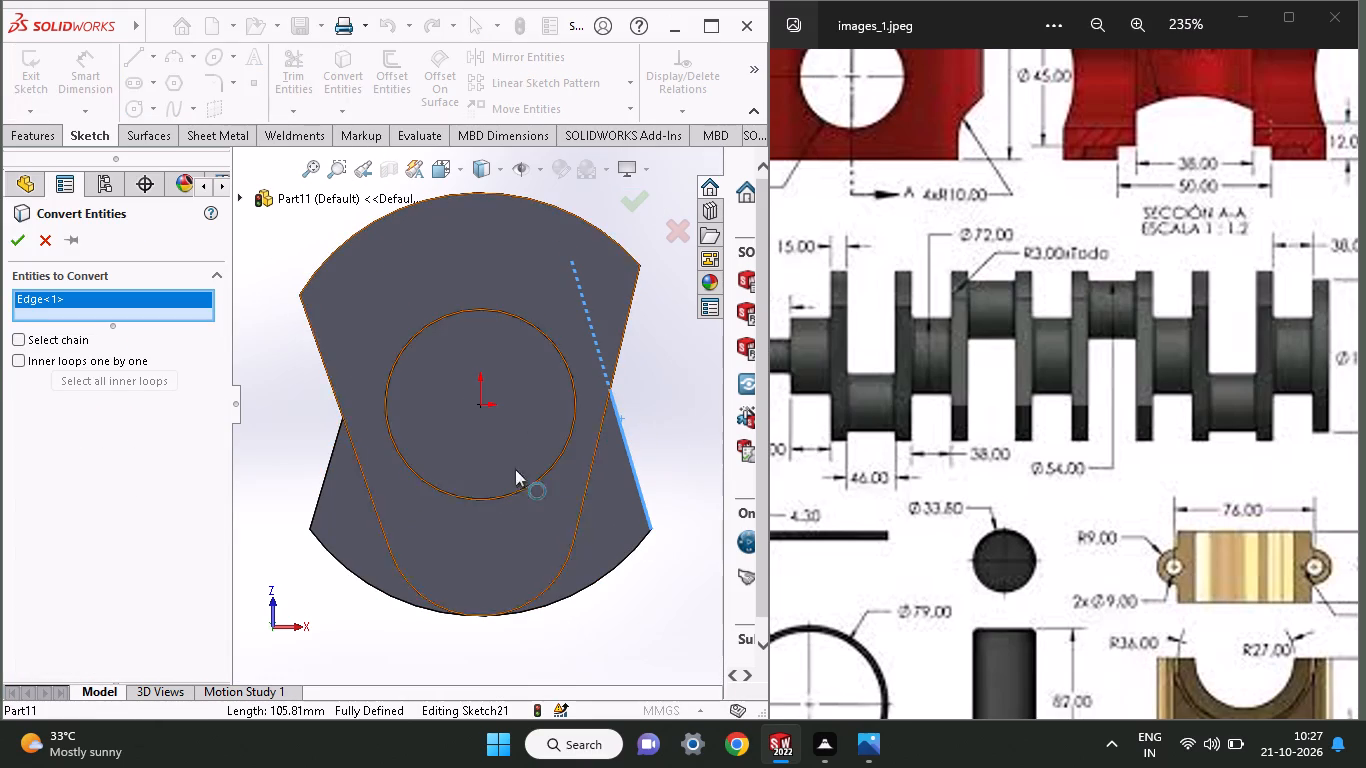
{"action": "left_click", "coordinate": [317, 502]}
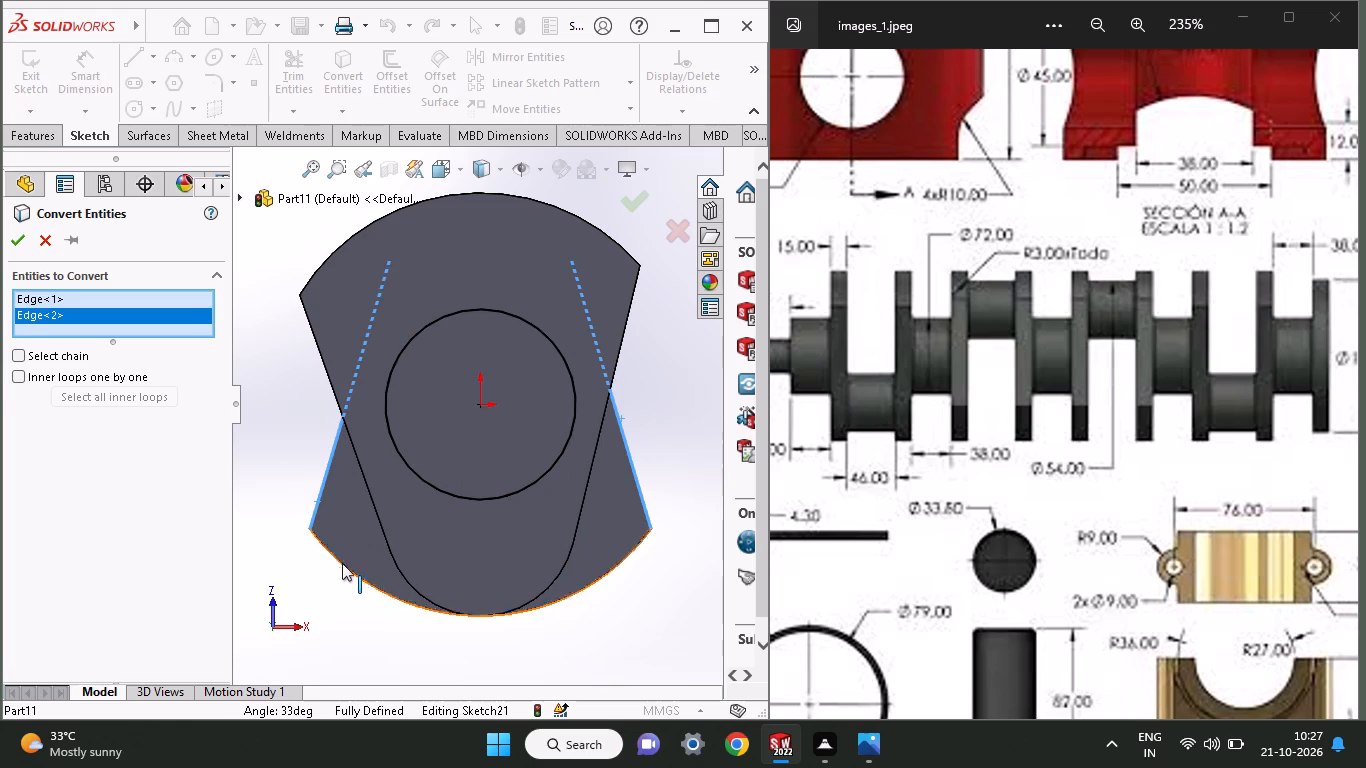
{"action": "left_click", "coordinate": [342, 562]}
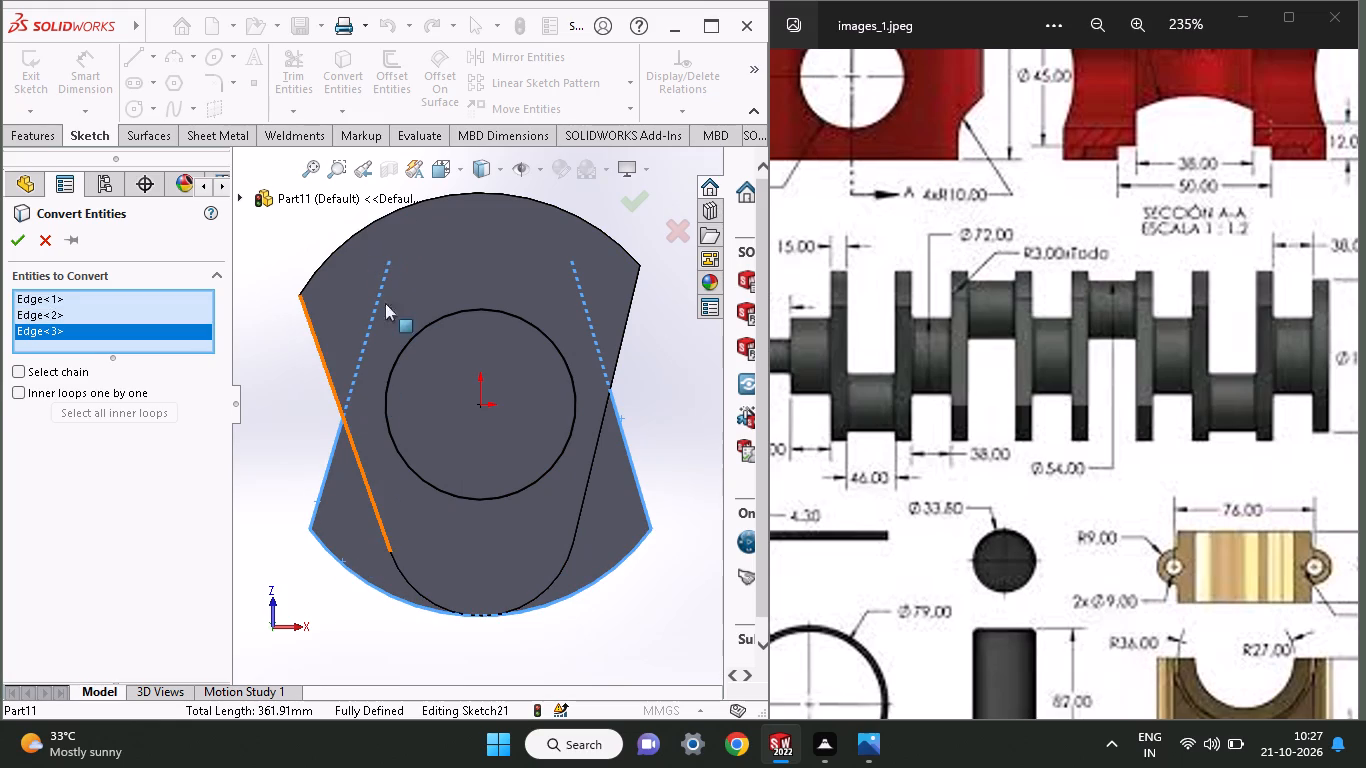
{"action": "middle_click_drag", "start_coordinate": [388, 258], "coordinate": [421, 312]}
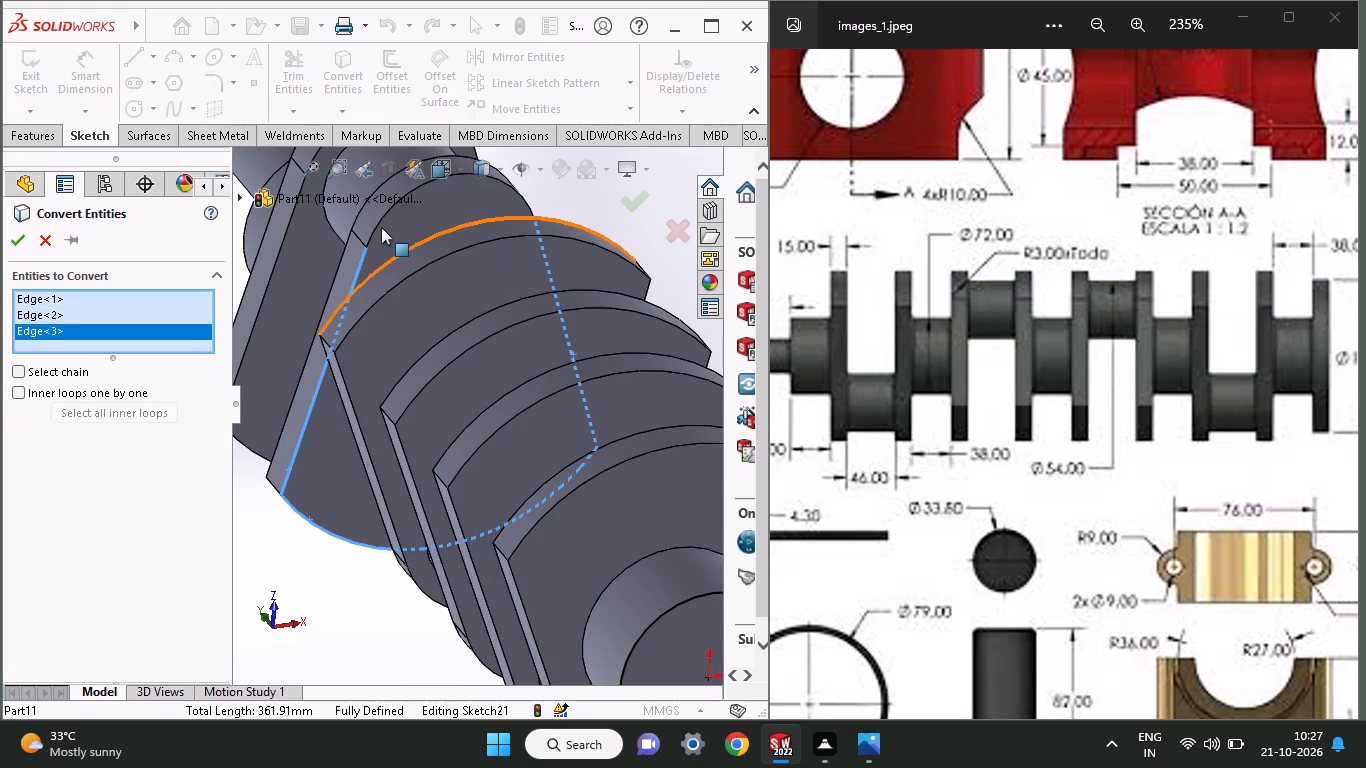
{"action": "left_click", "coordinate": [381, 219]}
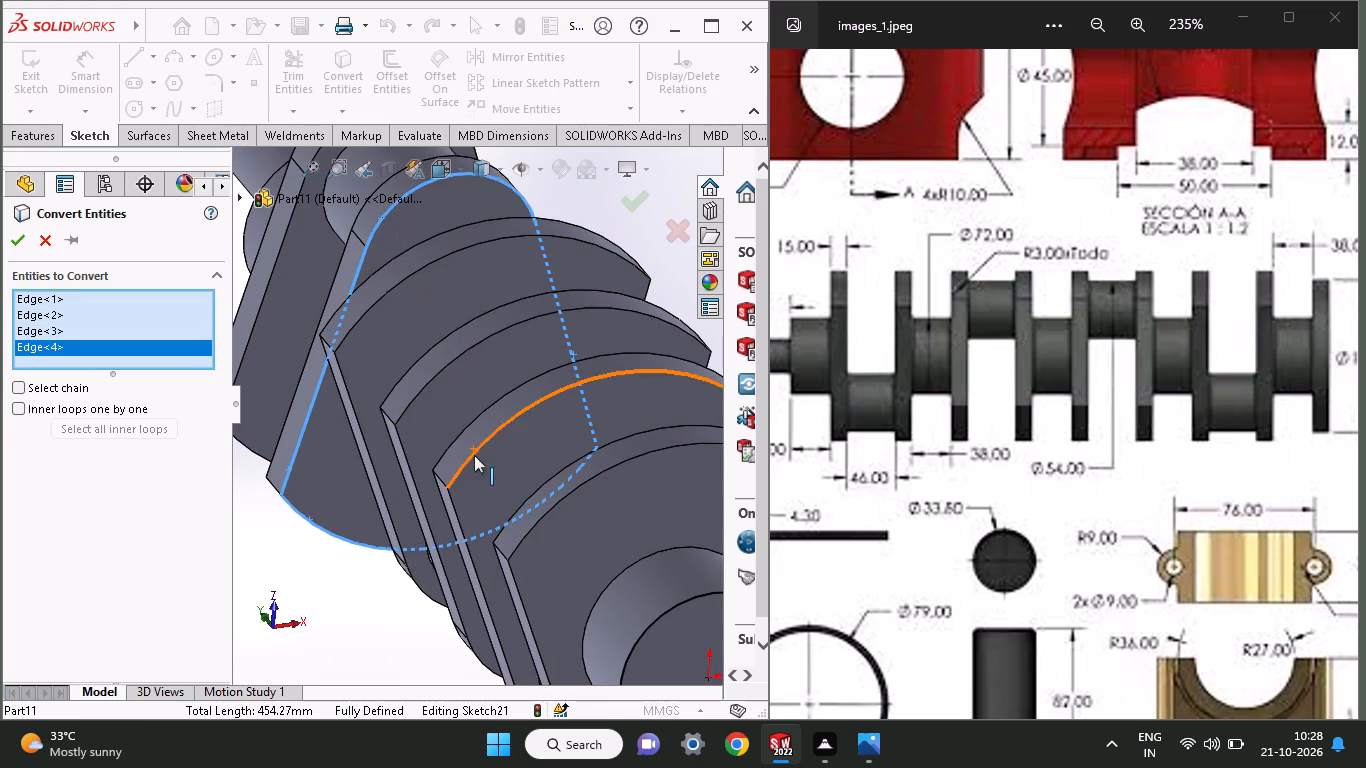
{"action": "middle_click_drag", "start_coordinate": [474, 455], "coordinate": [444, 452]}
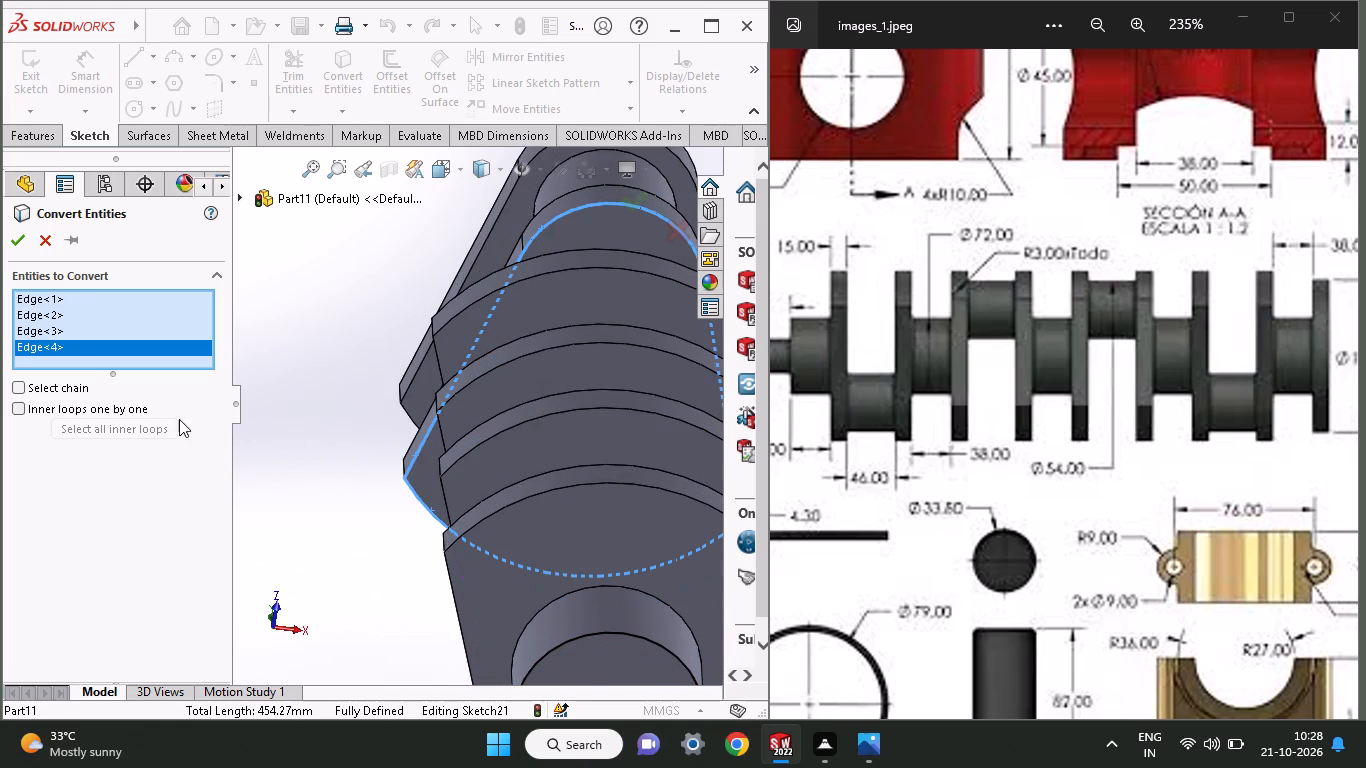
{"action": "left_click", "coordinate": [15, 234]}
Extrude the converted web profile 15 mm outward as a blind merged boss to form the seventh web.
{"action": "middle_click_drag", "start_coordinate": [554, 522], "coordinate": [570, 516]}
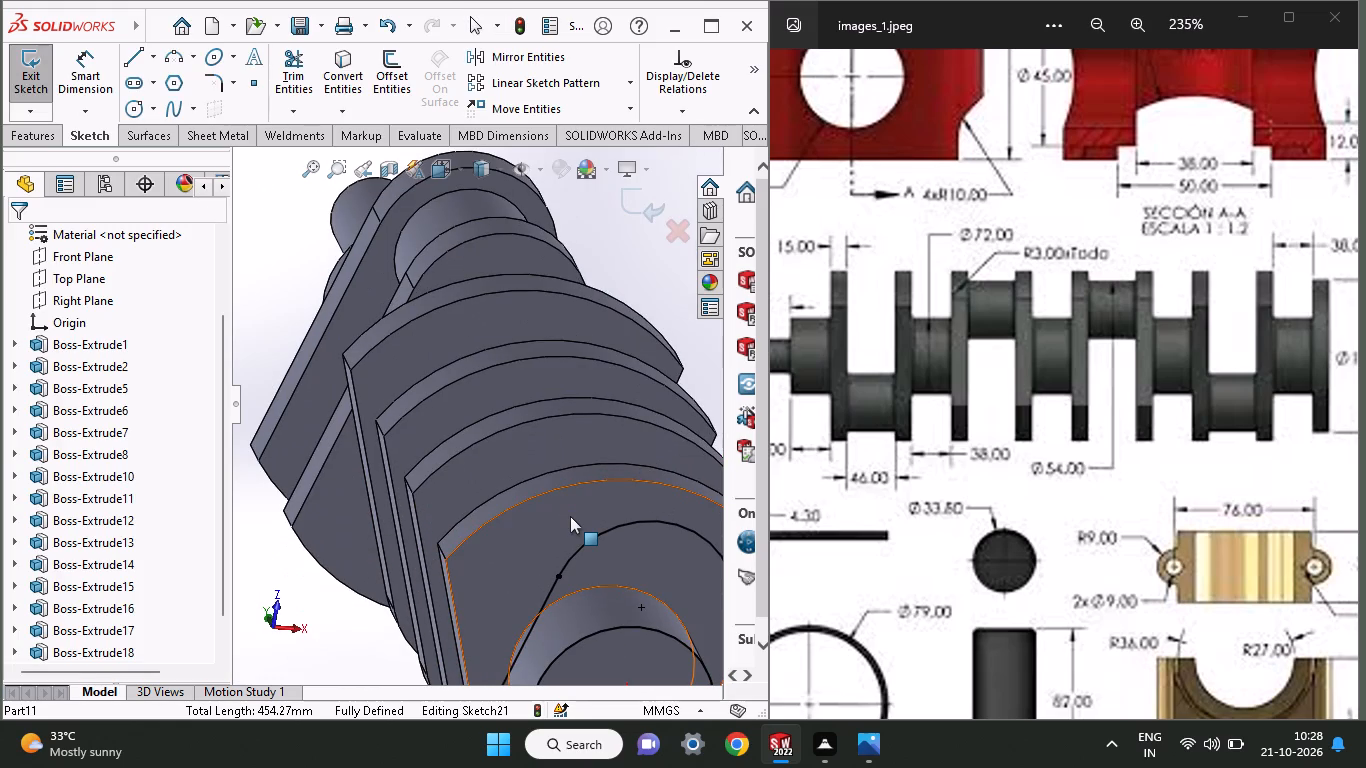
{"action": "scroll", "coordinate": [570, 516], "scroll_direction": "up", "scroll_amount": 3, "text": "ctrl"}
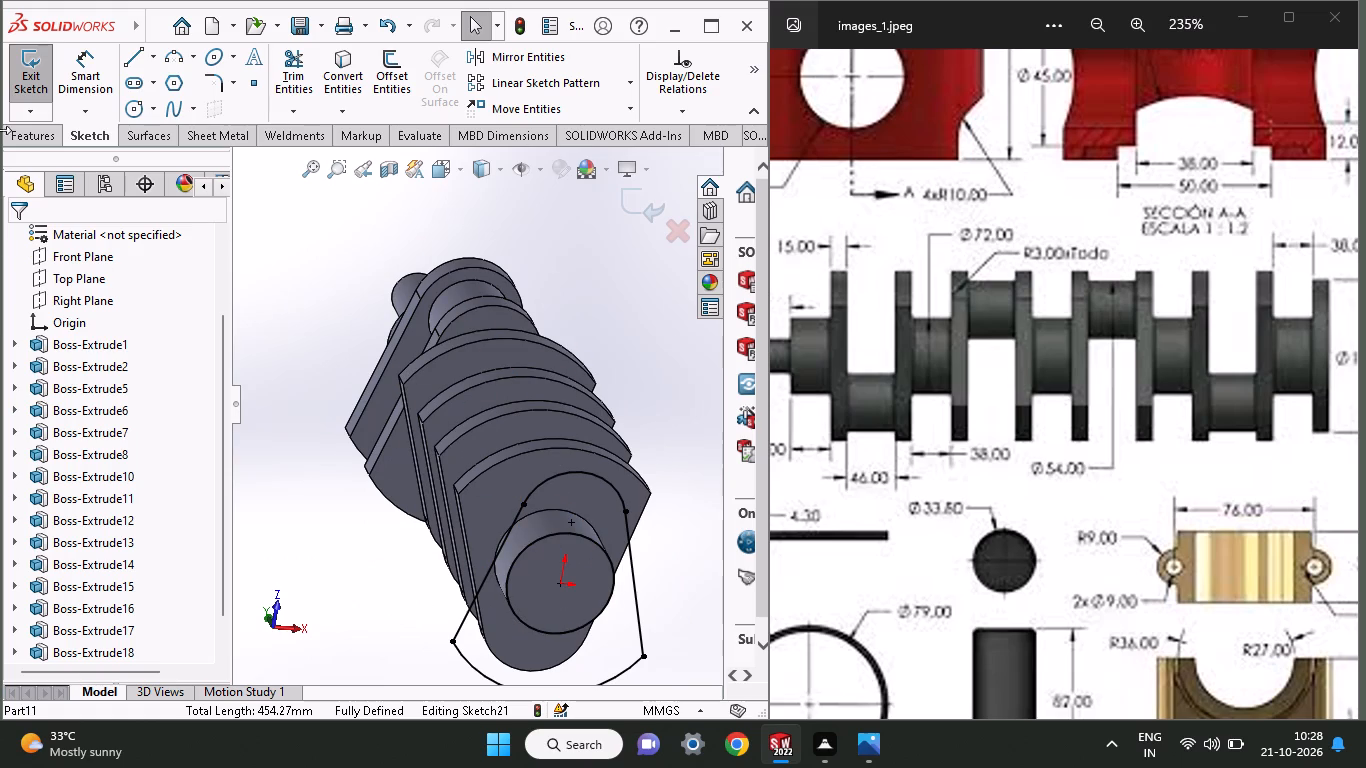
{"action": "left_click", "coordinate": [35, 131]}
{"action": "left_click", "coordinate": [38, 98]}
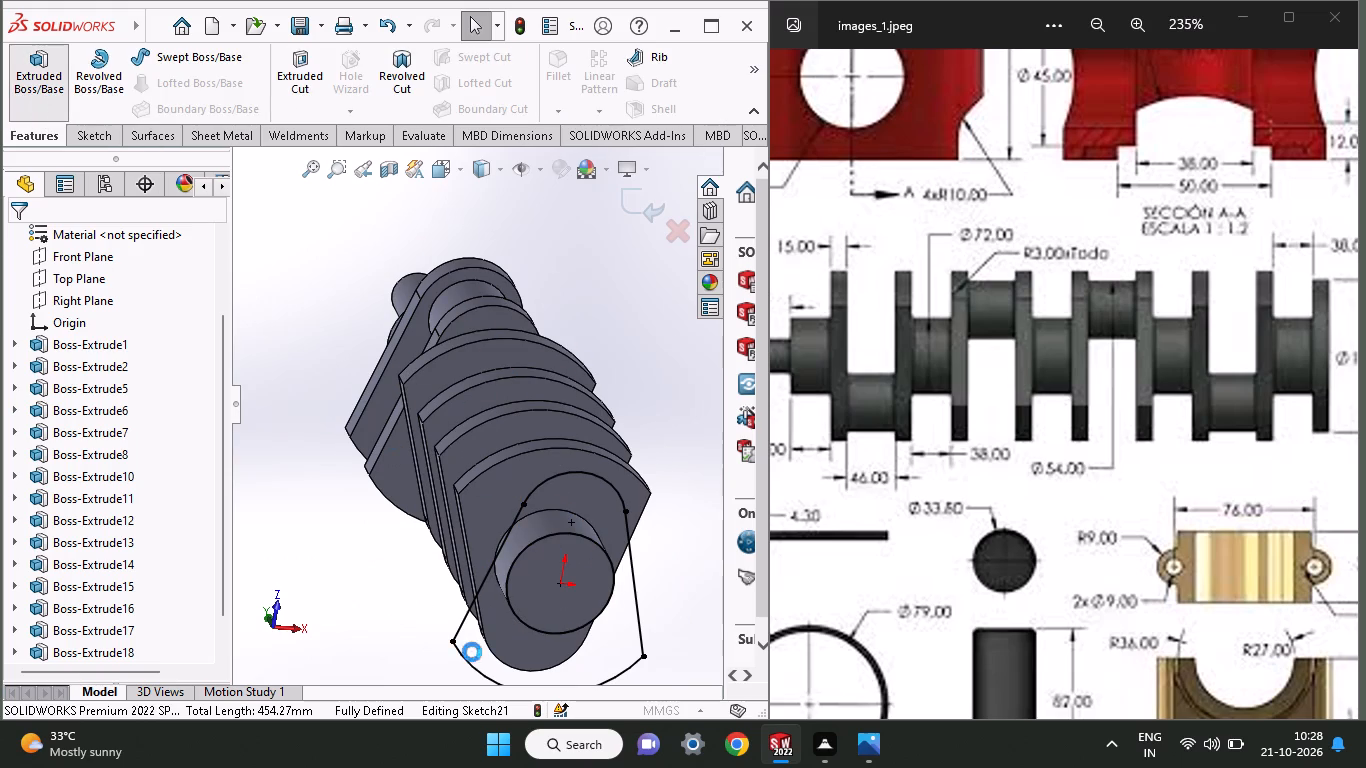
{"action": "middle_click_drag", "start_coordinate": [477, 536], "coordinate": [503, 543]}
{"action": "left_click", "coordinate": [633, 495]}
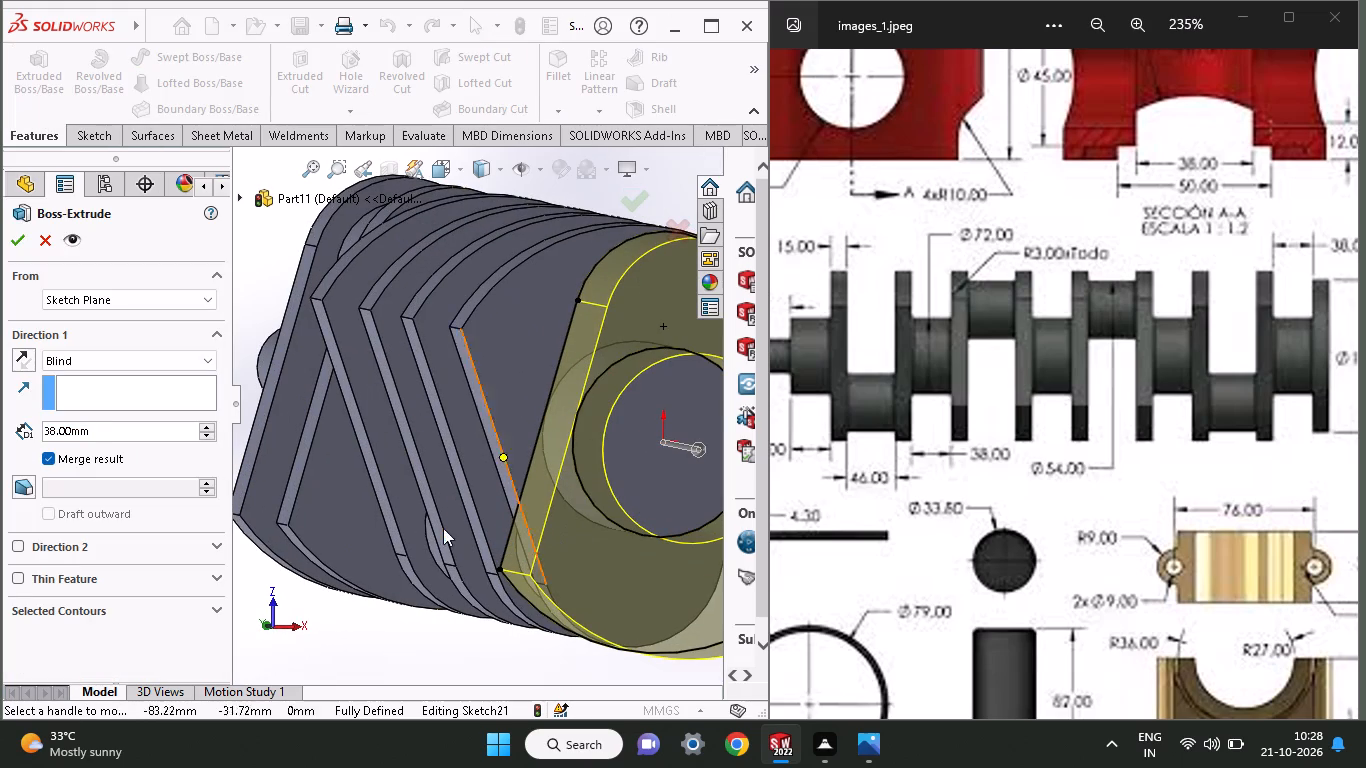
{"action": "left_click", "coordinate": [655, 471]}
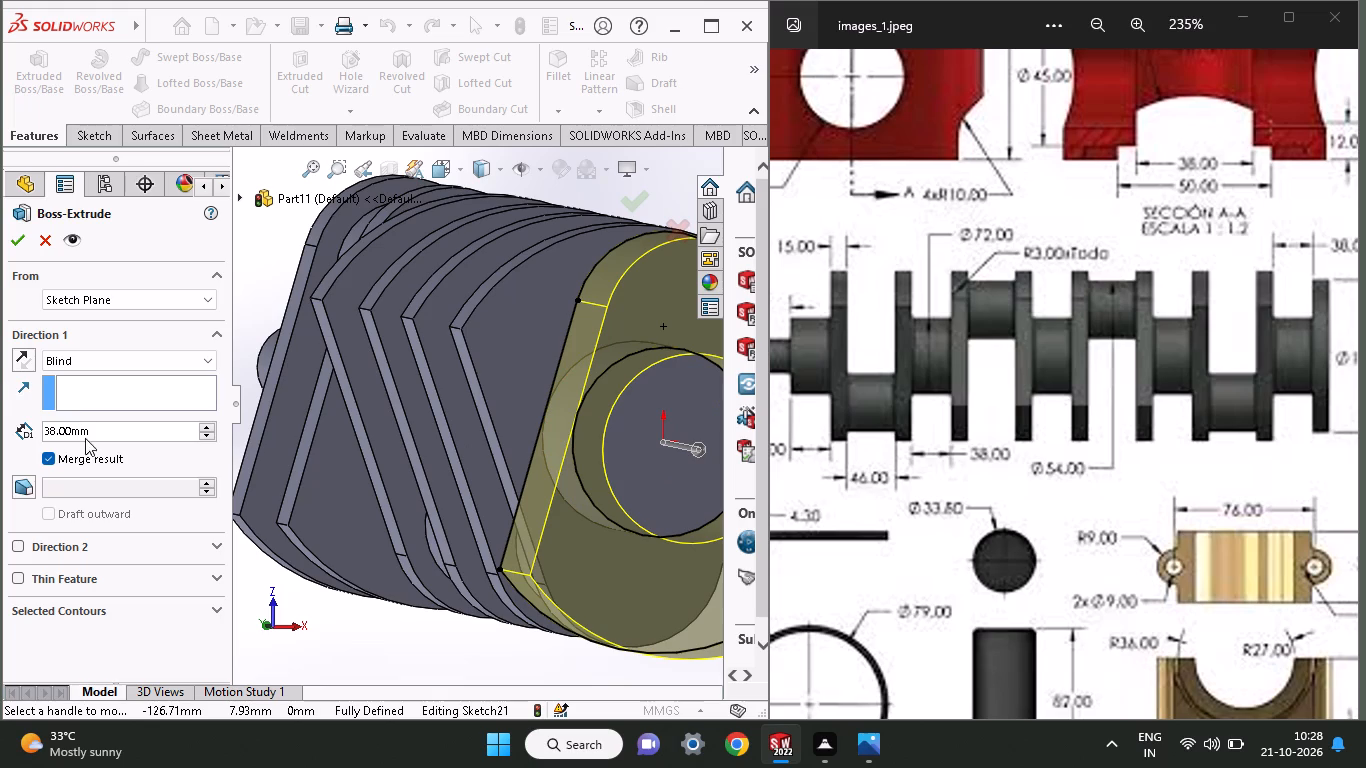
{"action": "left_click_drag", "start_coordinate": [94, 439], "coordinate": [23, 439]}
{"action": "type", "text": "15"}
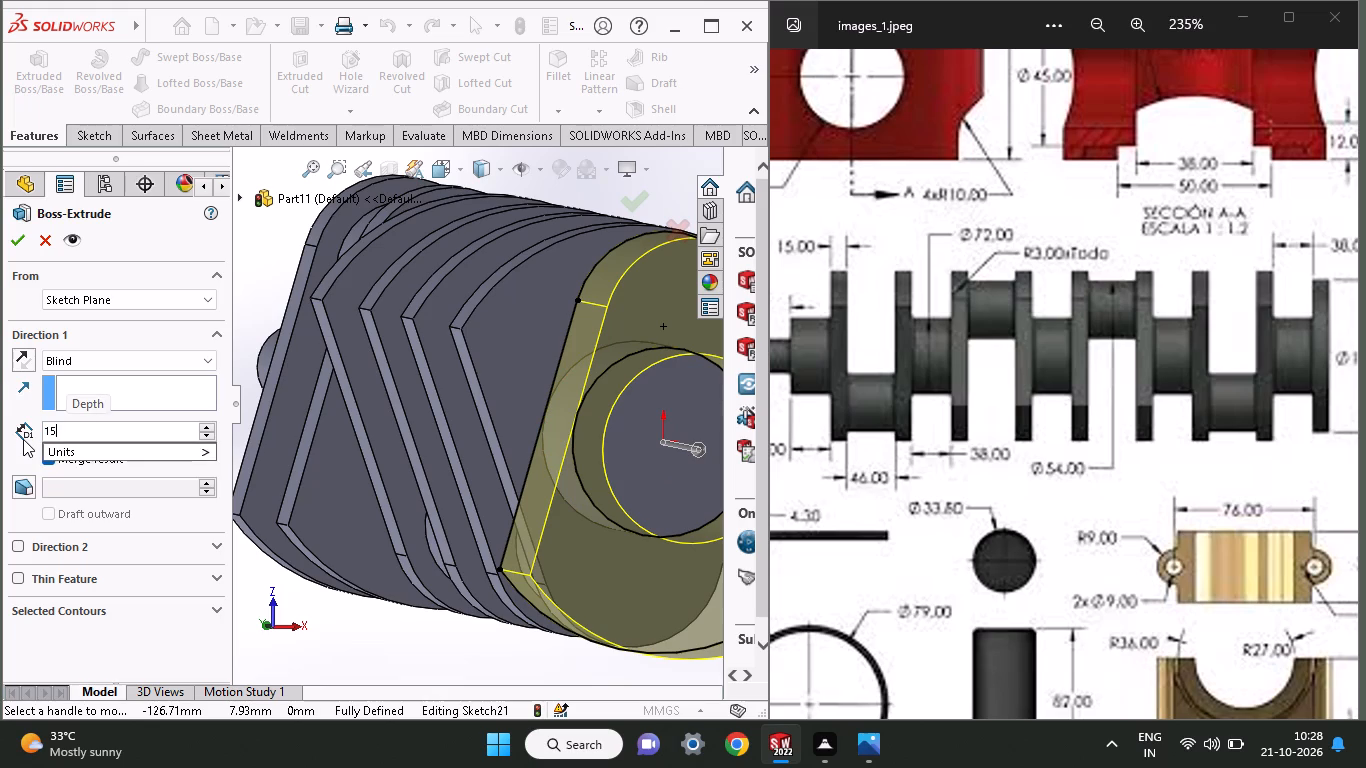
{"action": "key", "text": "Return"}
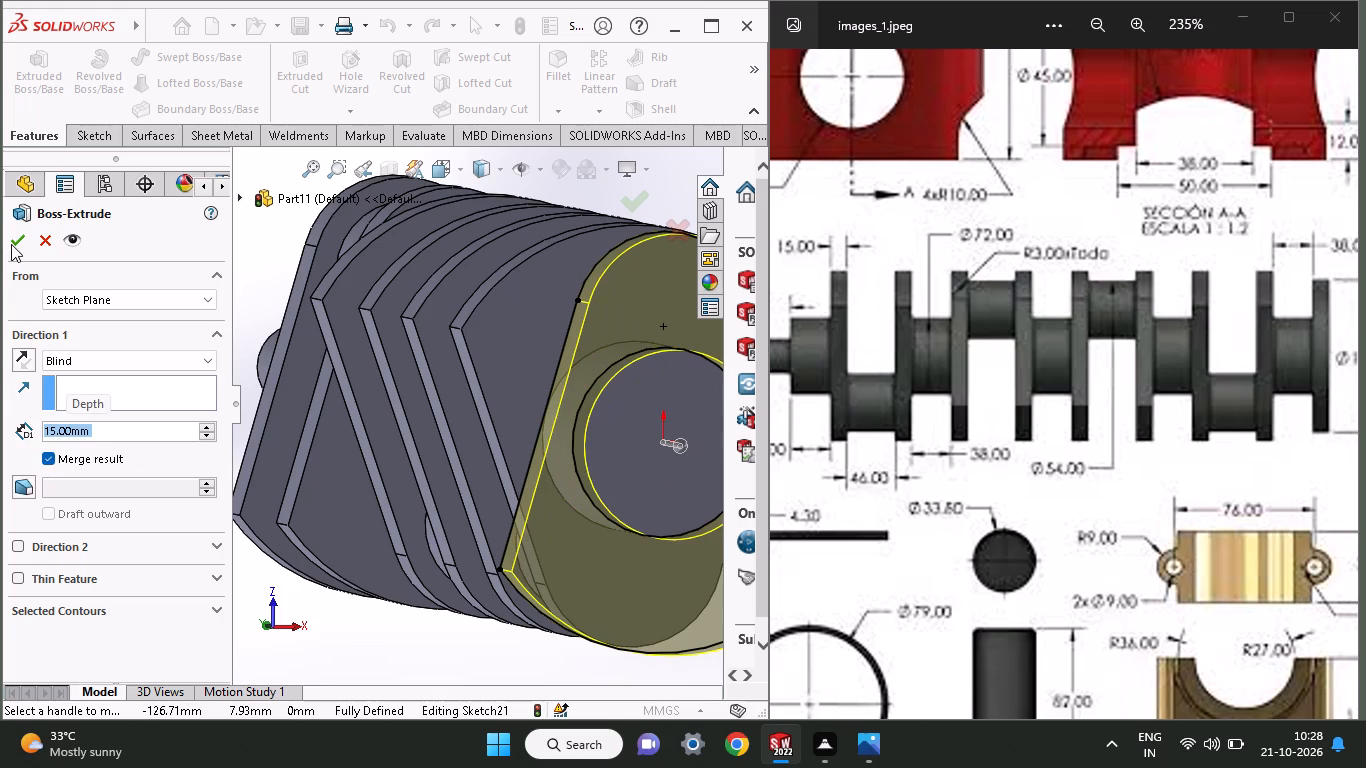
{"action": "left_click", "coordinate": [11, 244]}
Open a sketch on the journal's recessed end face inside the seventh web's round opening.
{"action": "middle_click_drag", "start_coordinate": [526, 561], "coordinate": [633, 568]}
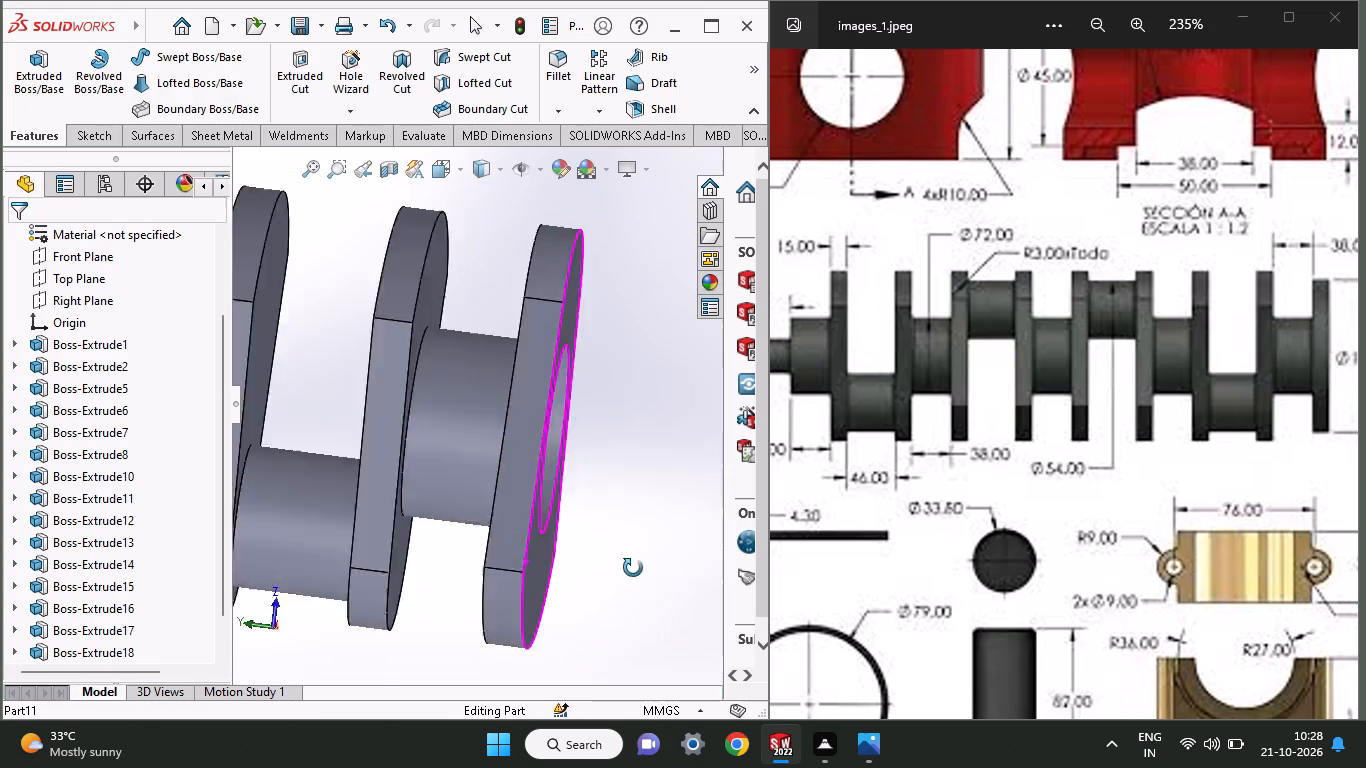
{"action": "middle_click_drag", "start_coordinate": [633, 568], "coordinate": [573, 581]}
{"action": "left_click", "coordinate": [622, 447]}
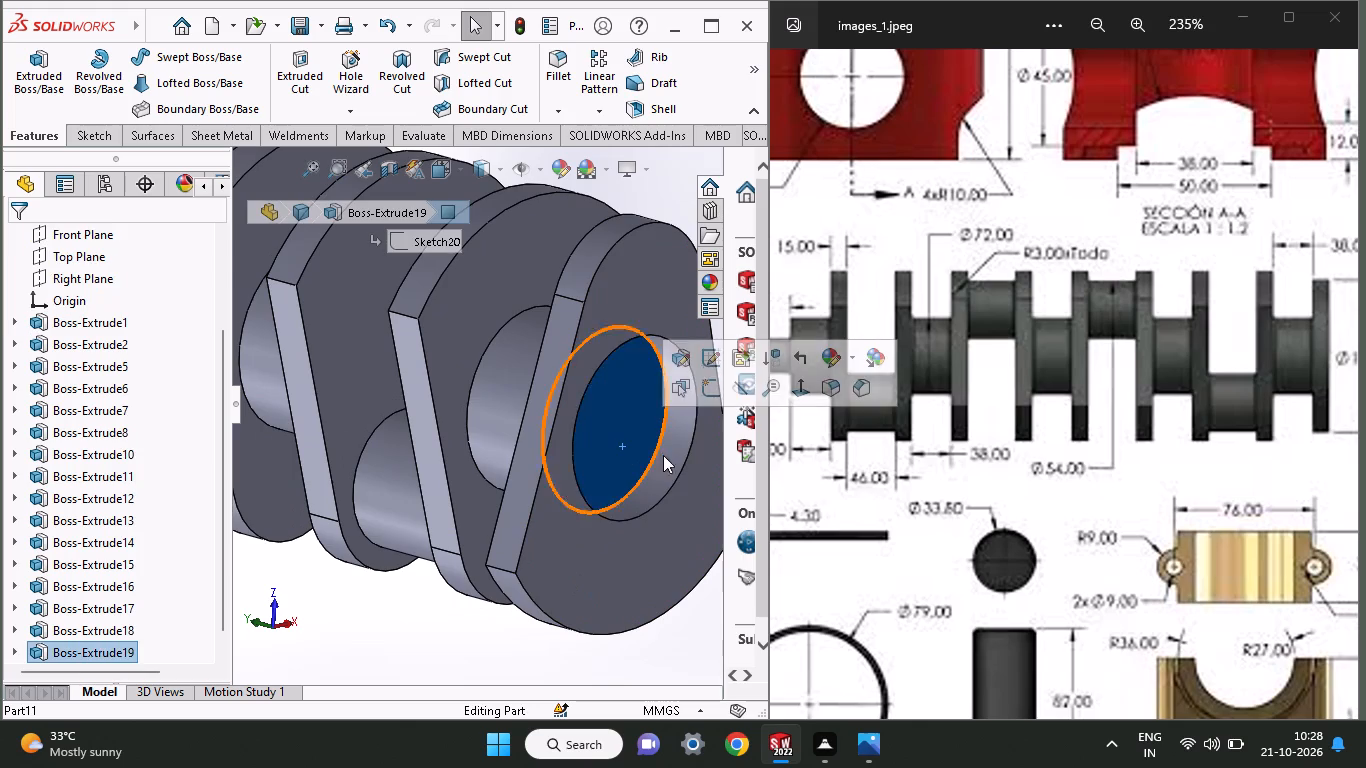
{"action": "left_click", "coordinate": [711, 396]}
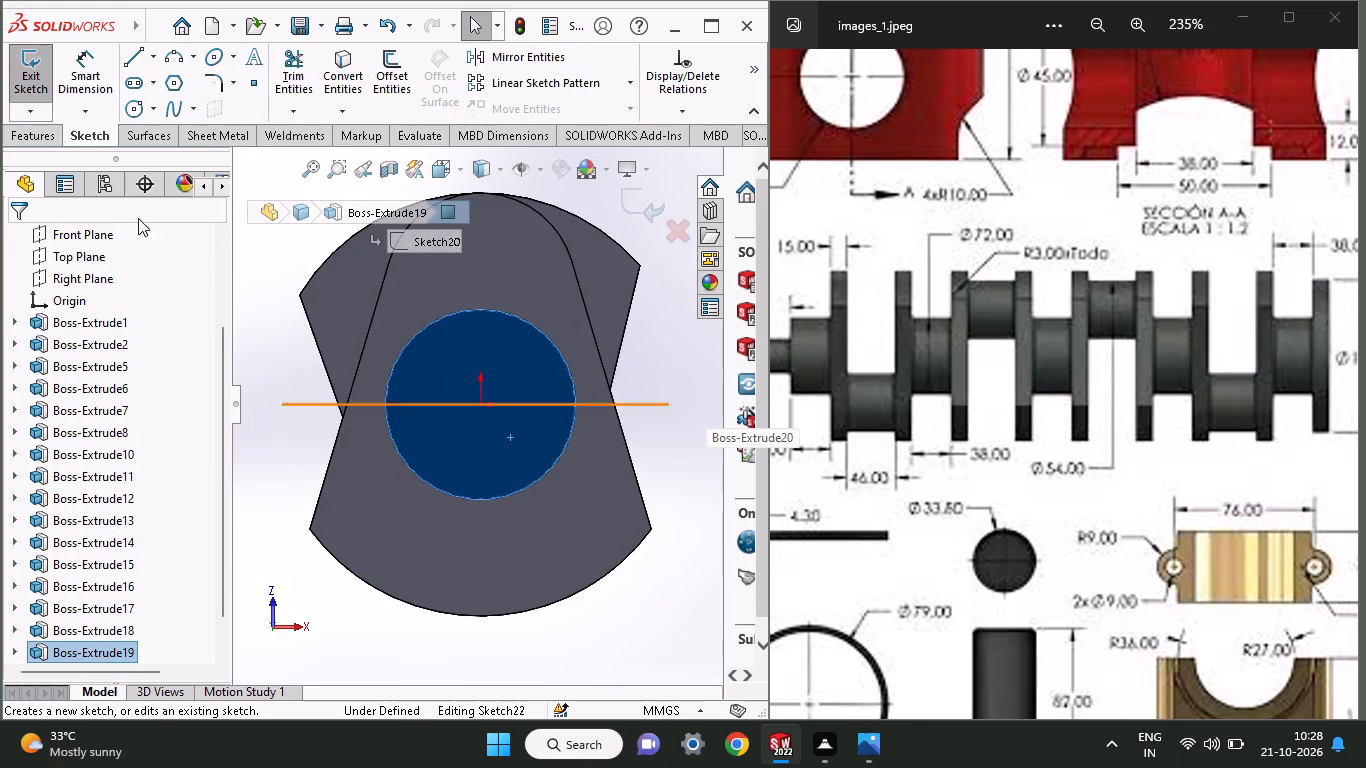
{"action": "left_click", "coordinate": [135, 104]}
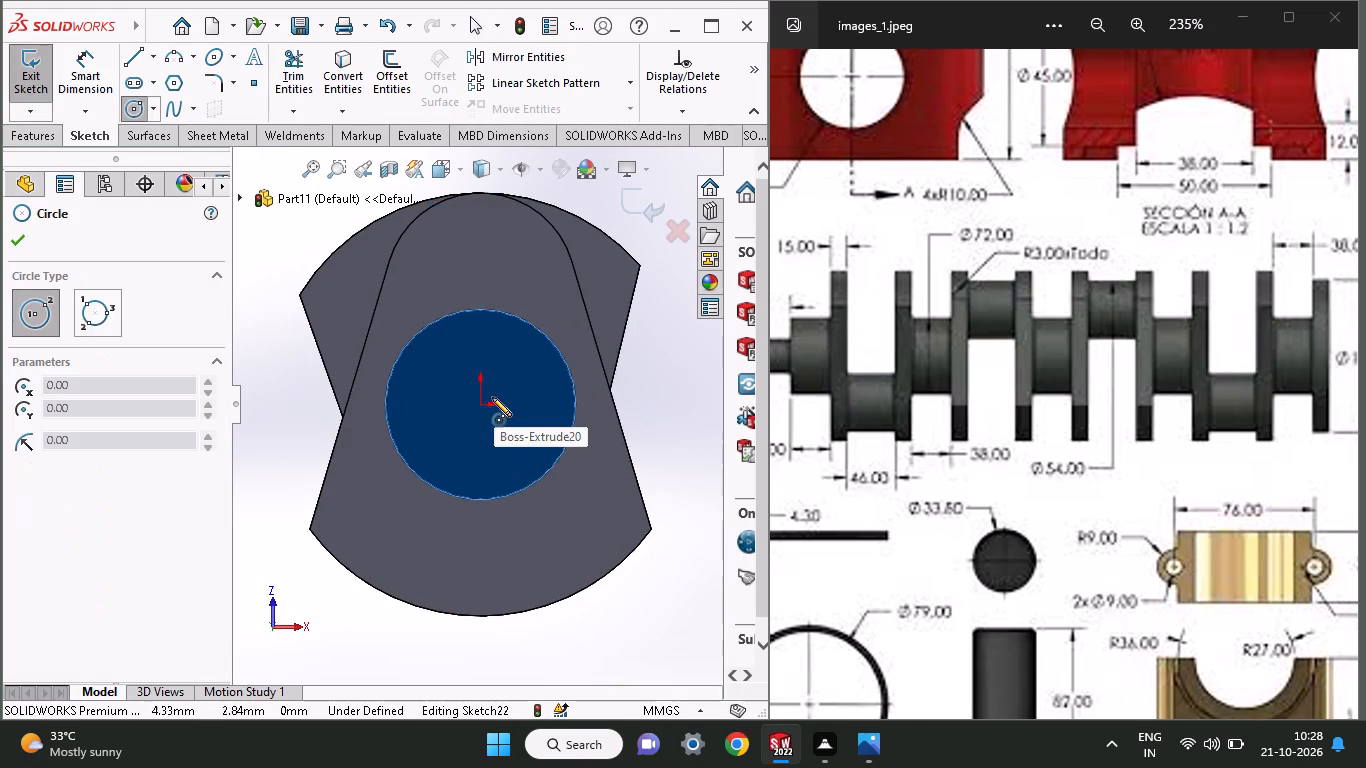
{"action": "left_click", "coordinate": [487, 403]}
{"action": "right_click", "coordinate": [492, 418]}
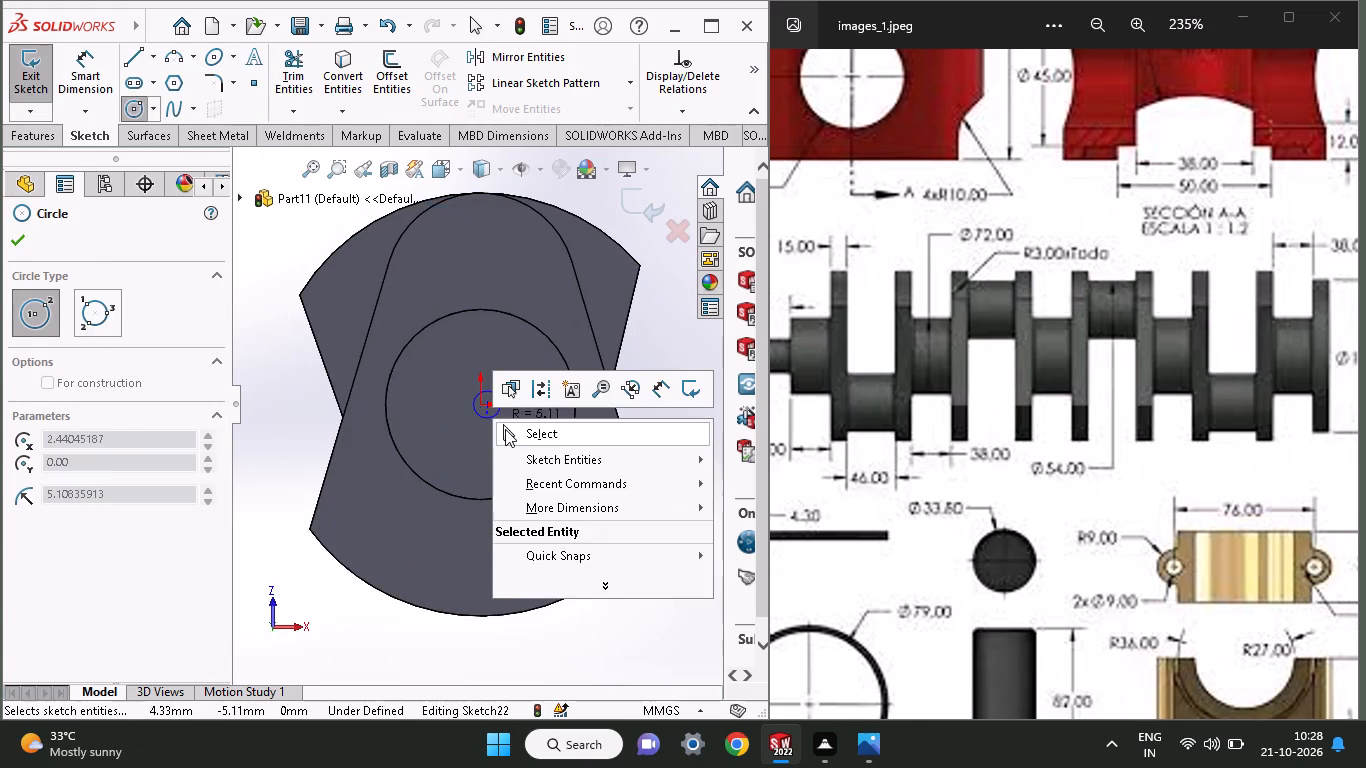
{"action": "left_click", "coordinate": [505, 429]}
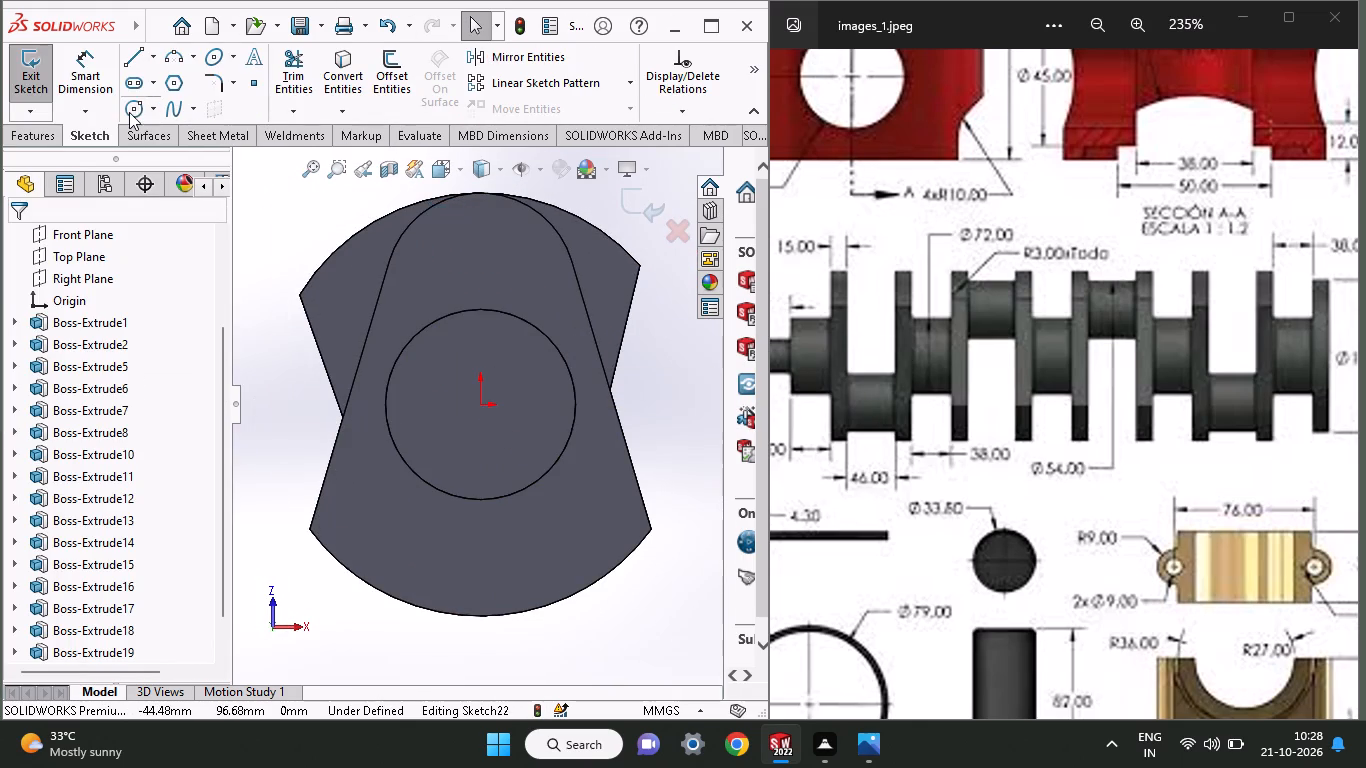
Sketch a circle centred on the origin out to the edge of the round opening in the seventh web.
{"action": "left_click", "coordinate": [129, 112]}
{"action": "left_click", "coordinate": [483, 406]}
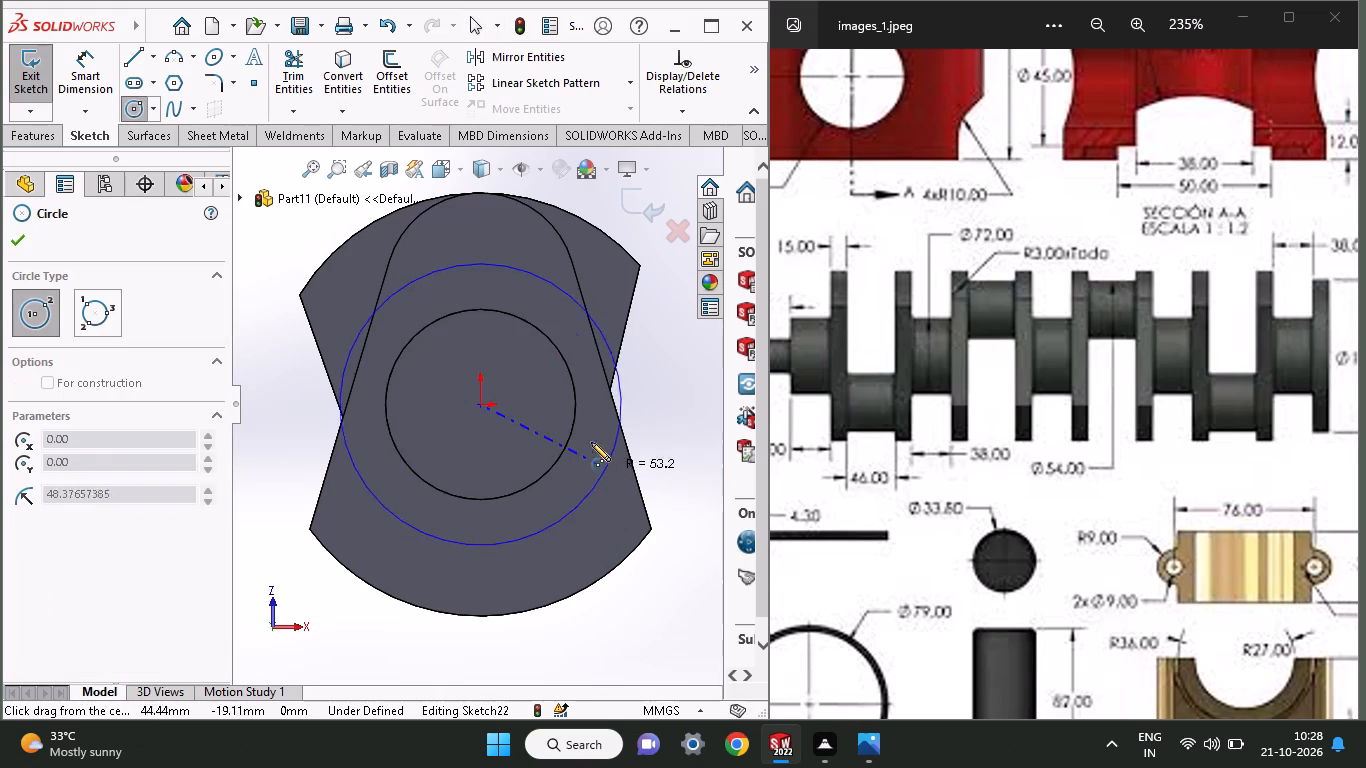
{"action": "left_click", "coordinate": [577, 424]}
Extrude the circle 15 mm as a blind merged boss to fill the round opening in the seventh web.
{"action": "middle_click_drag", "start_coordinate": [607, 500], "coordinate": [627, 505]}
{"action": "left_click", "coordinate": [23, 143]}
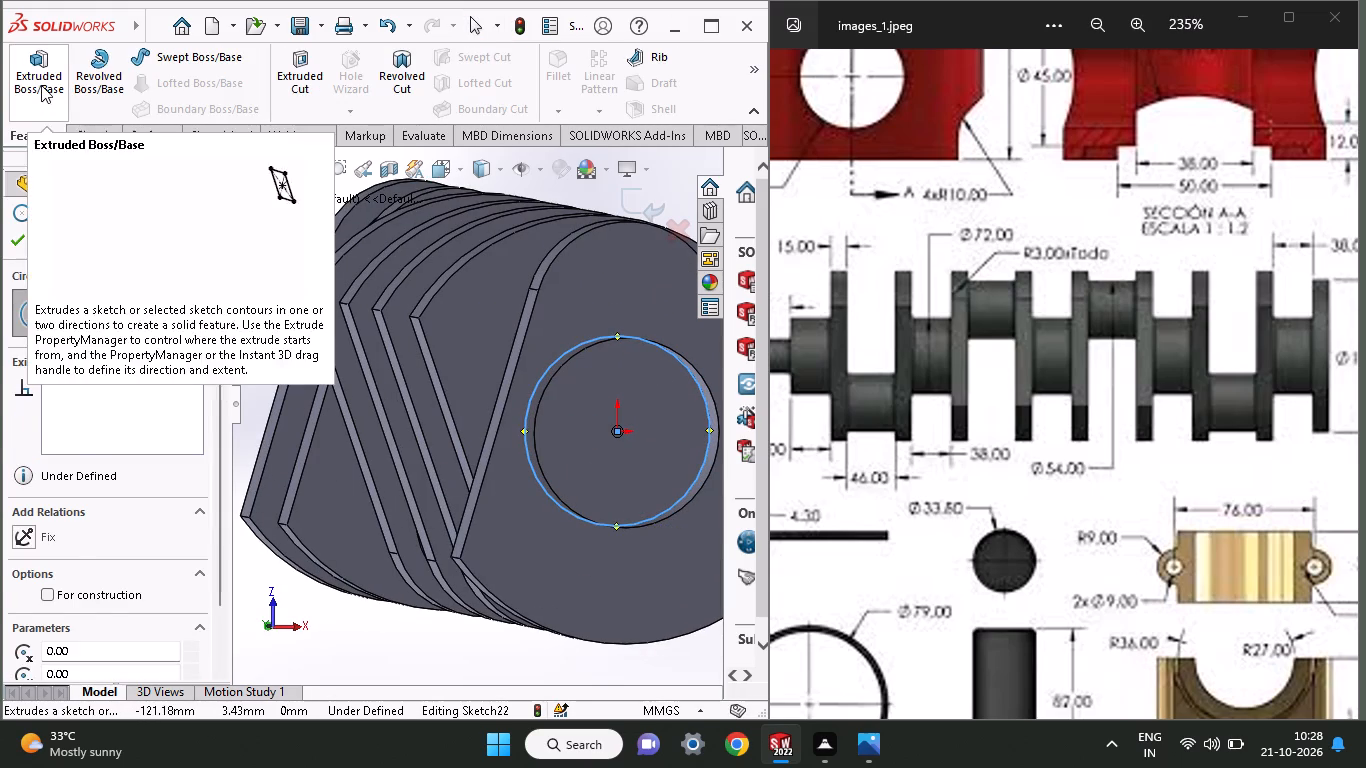
{"action": "left_click", "coordinate": [41, 85]}
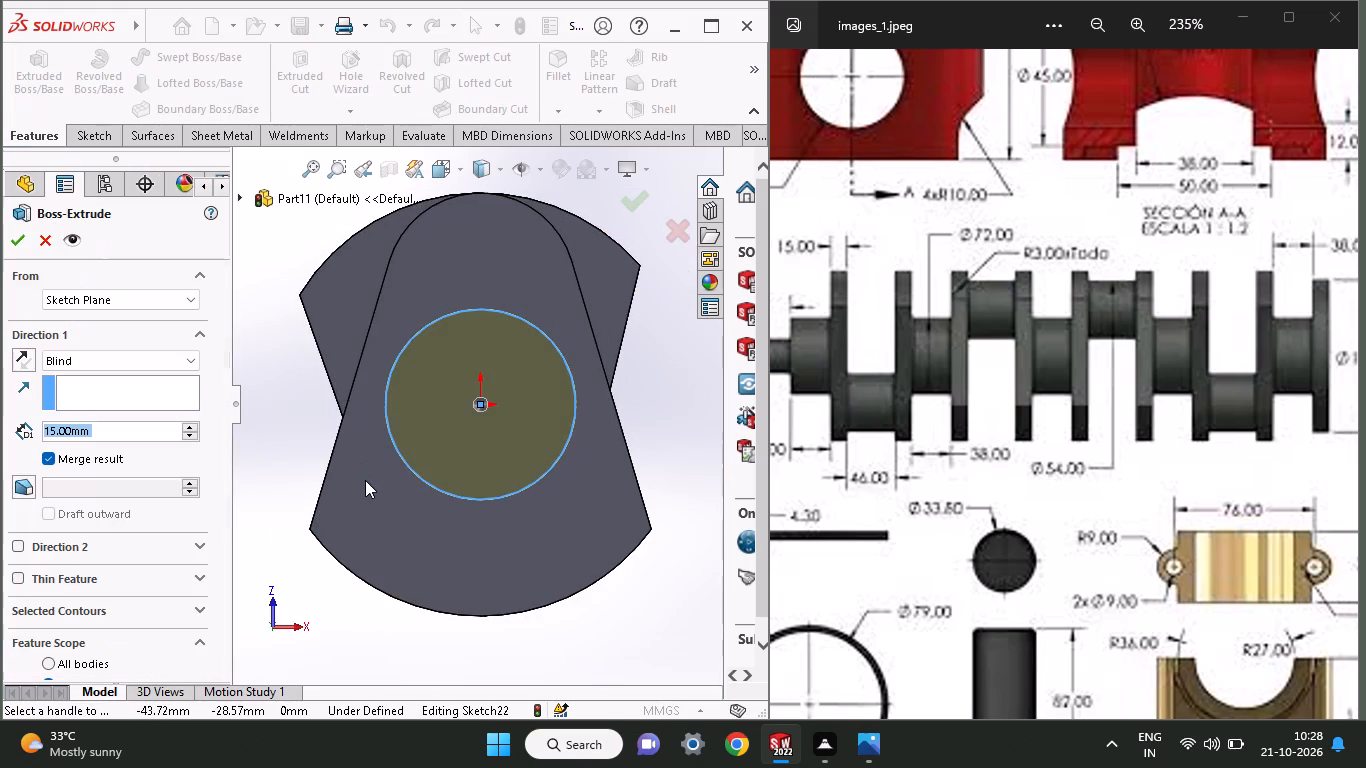
{"action": "left_click", "coordinate": [2, 236]}
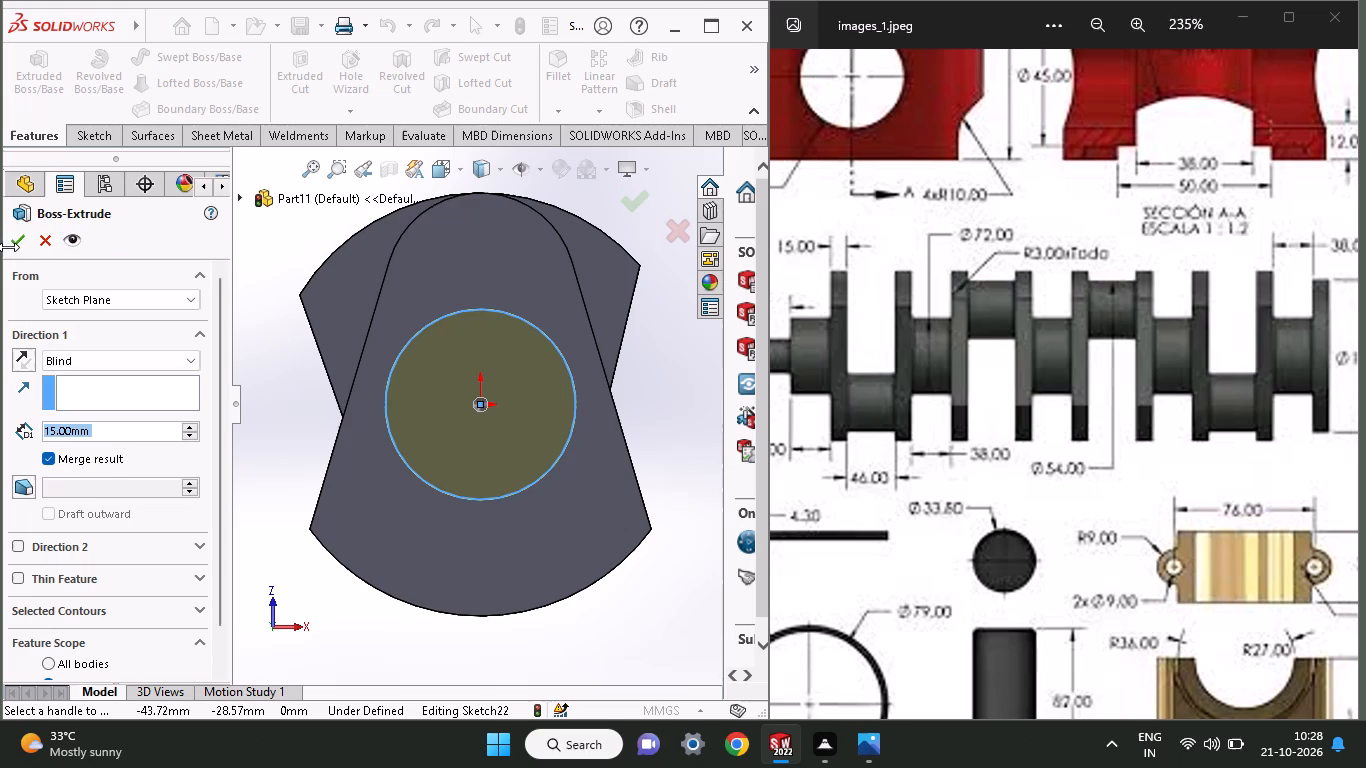
{"action": "left_click", "coordinate": [12, 238]}
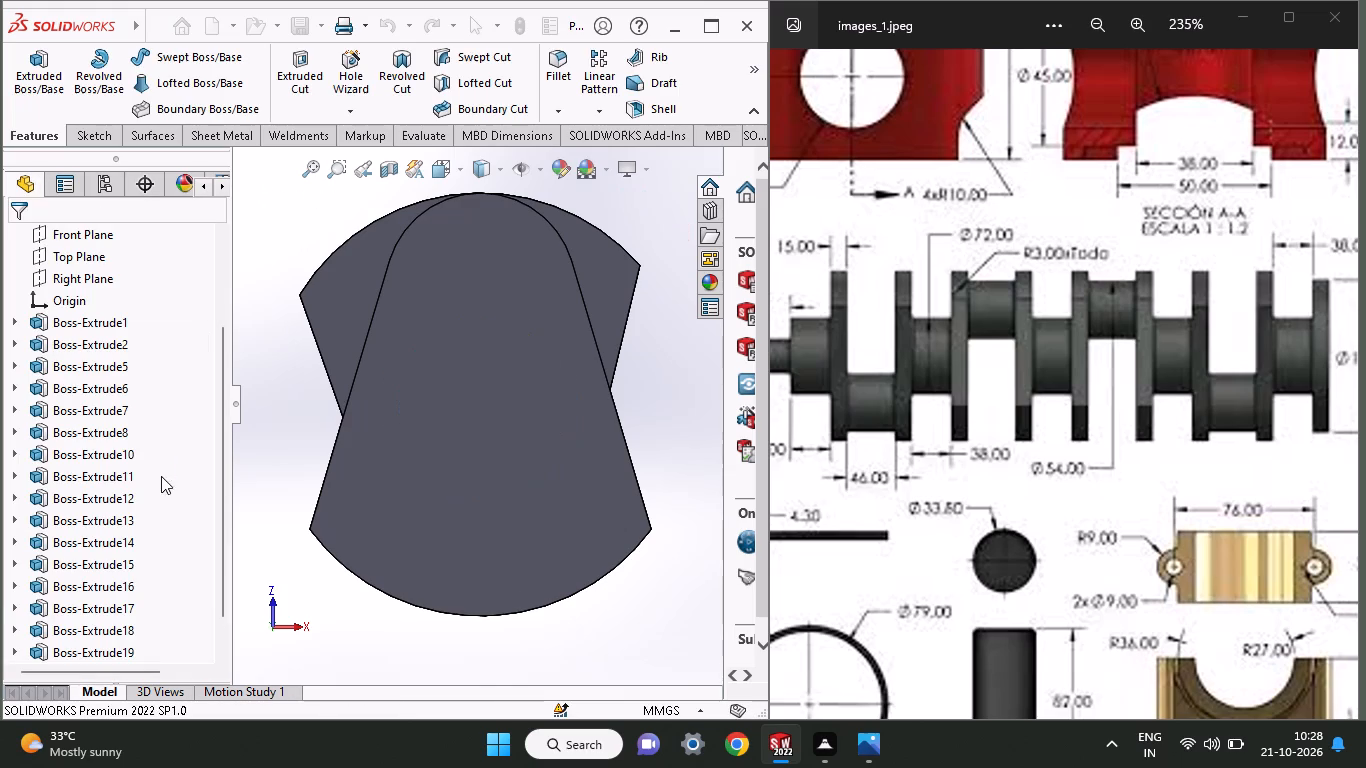
Examine the crankshaft around the seventh web from several sides and compare it with the reference drawing's side, assembly and end views.
{"action": "middle_click_drag", "start_coordinate": [323, 470], "coordinate": [413, 519]}
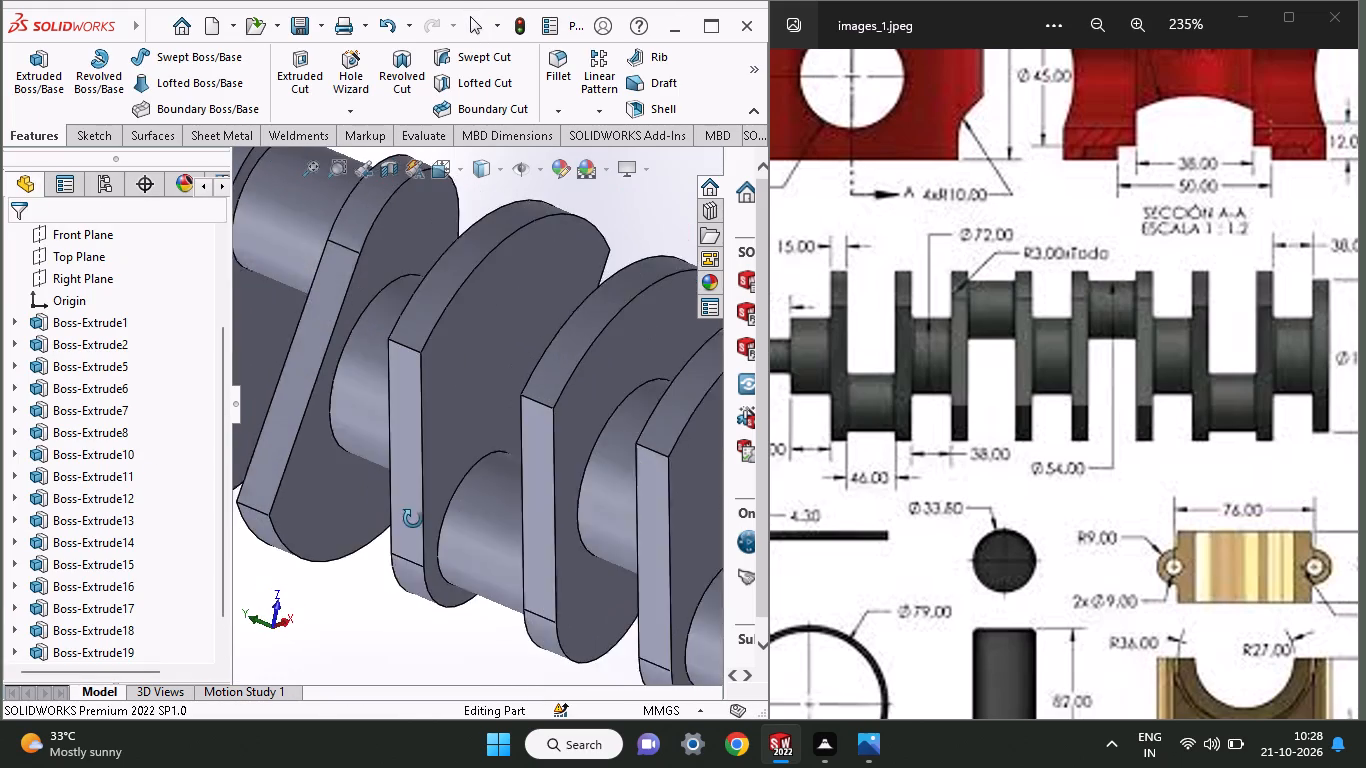
{"action": "middle_click_drag", "start_coordinate": [413, 519], "coordinate": [300, 523]}
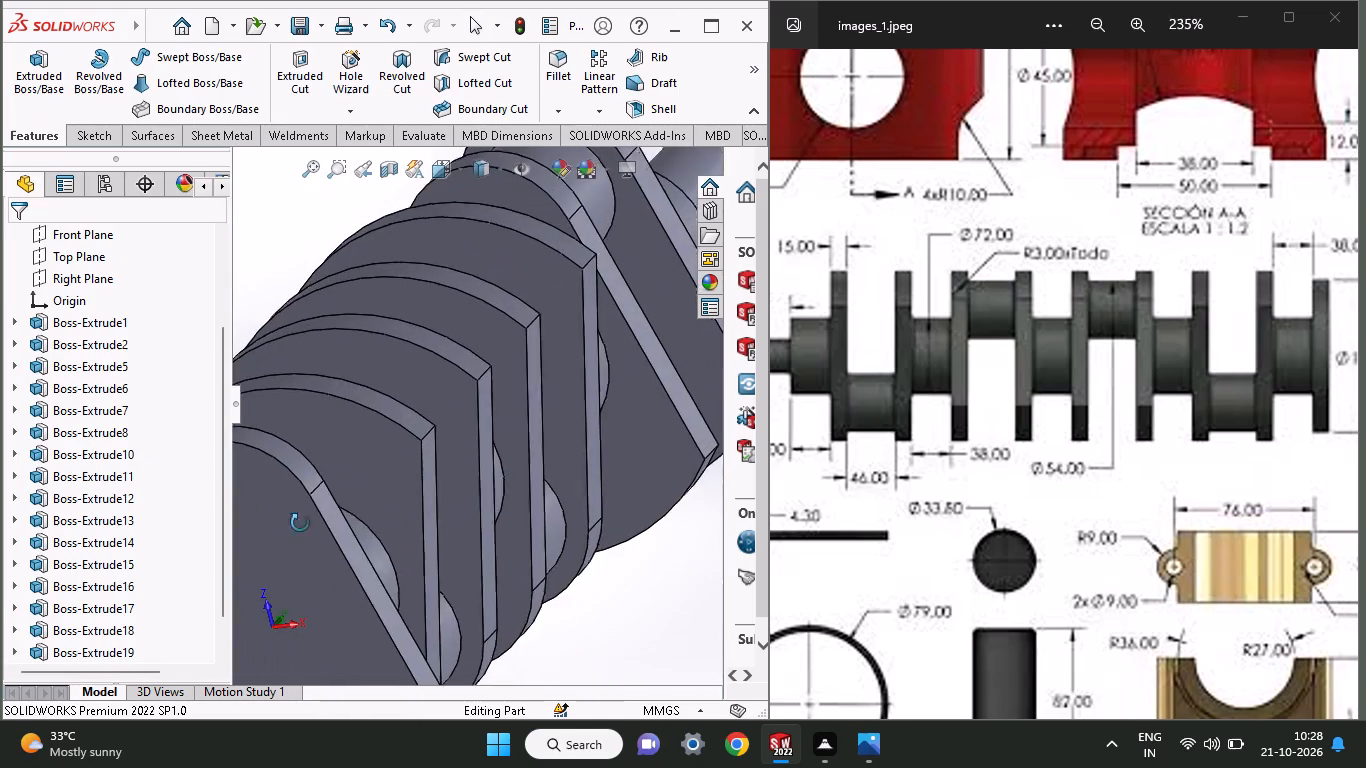
{"action": "middle_click_drag", "start_coordinate": [300, 523], "coordinate": [325, 545]}
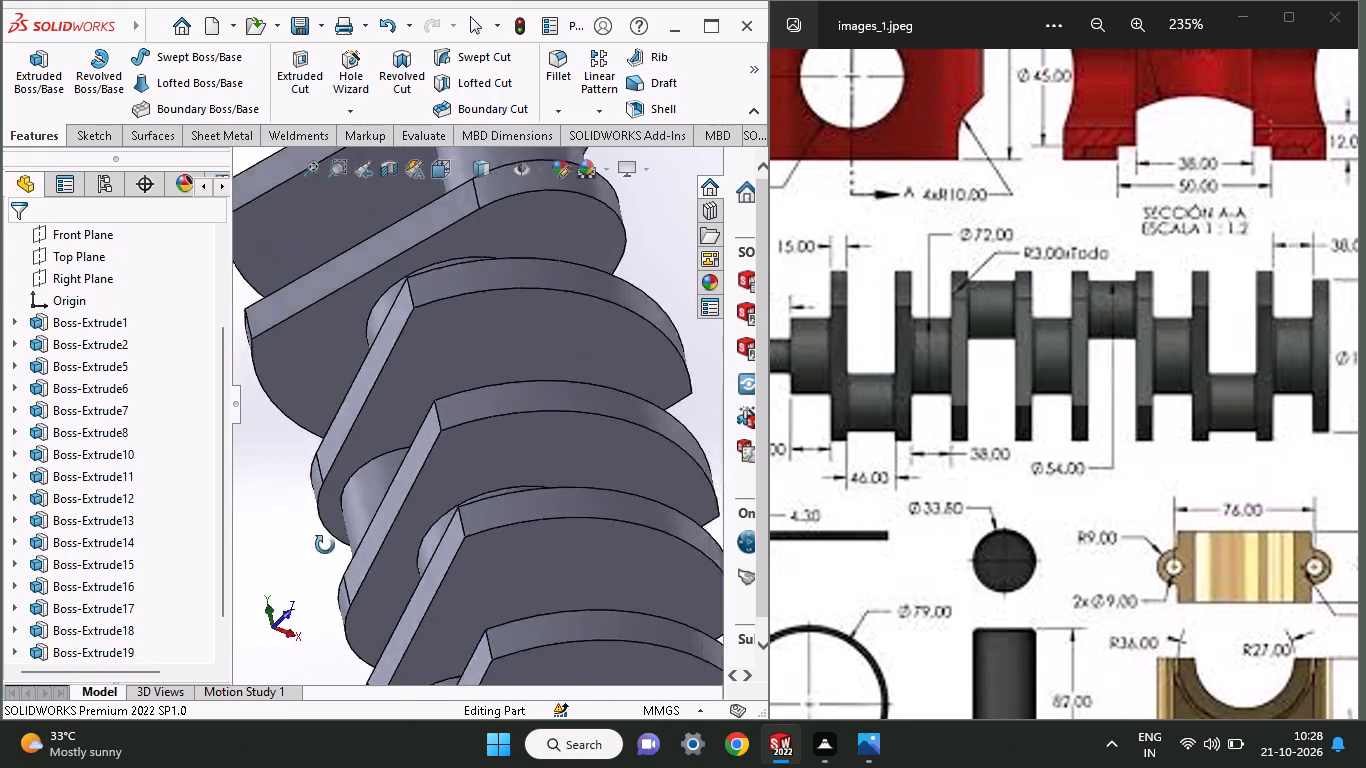
{"action": "middle_click_drag", "start_coordinate": [325, 545], "coordinate": [288, 416]}
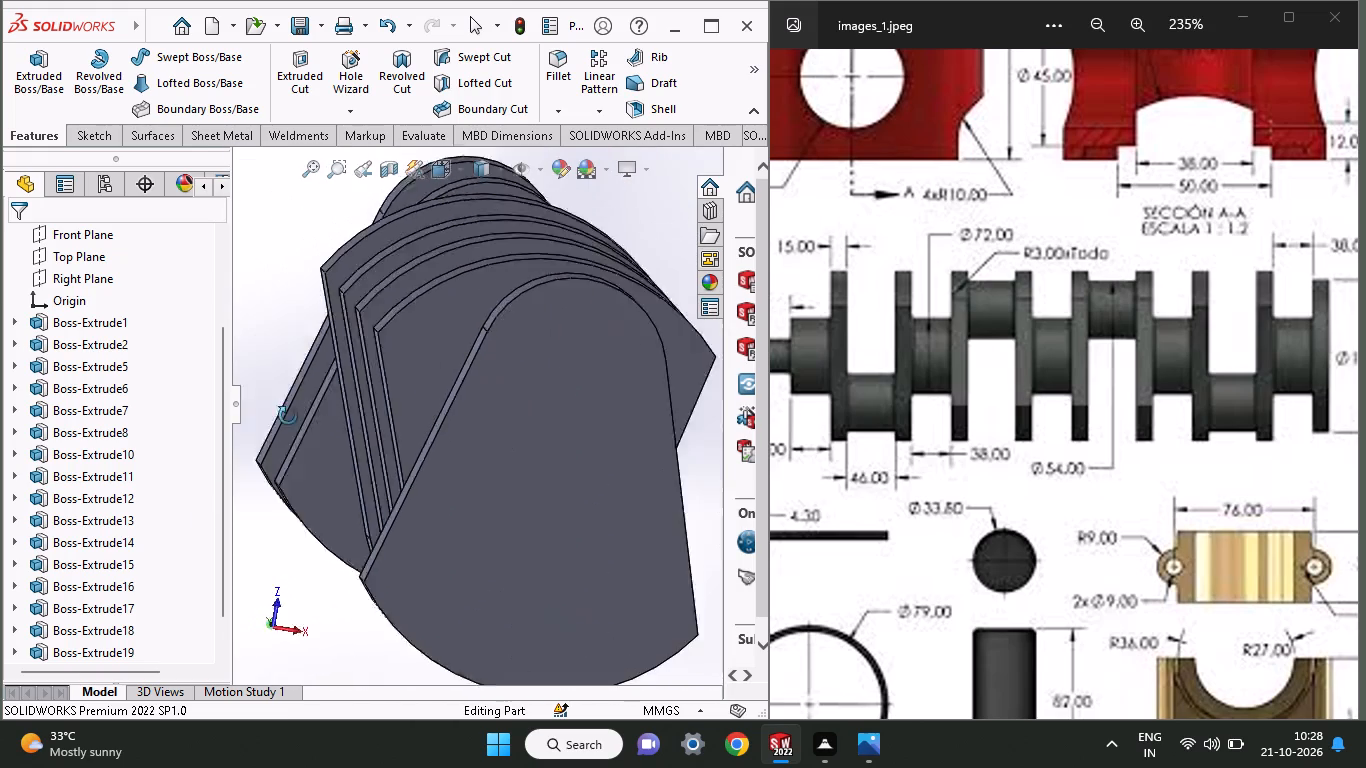
{"action": "middle_click_drag", "start_coordinate": [288, 416], "coordinate": [309, 427]}
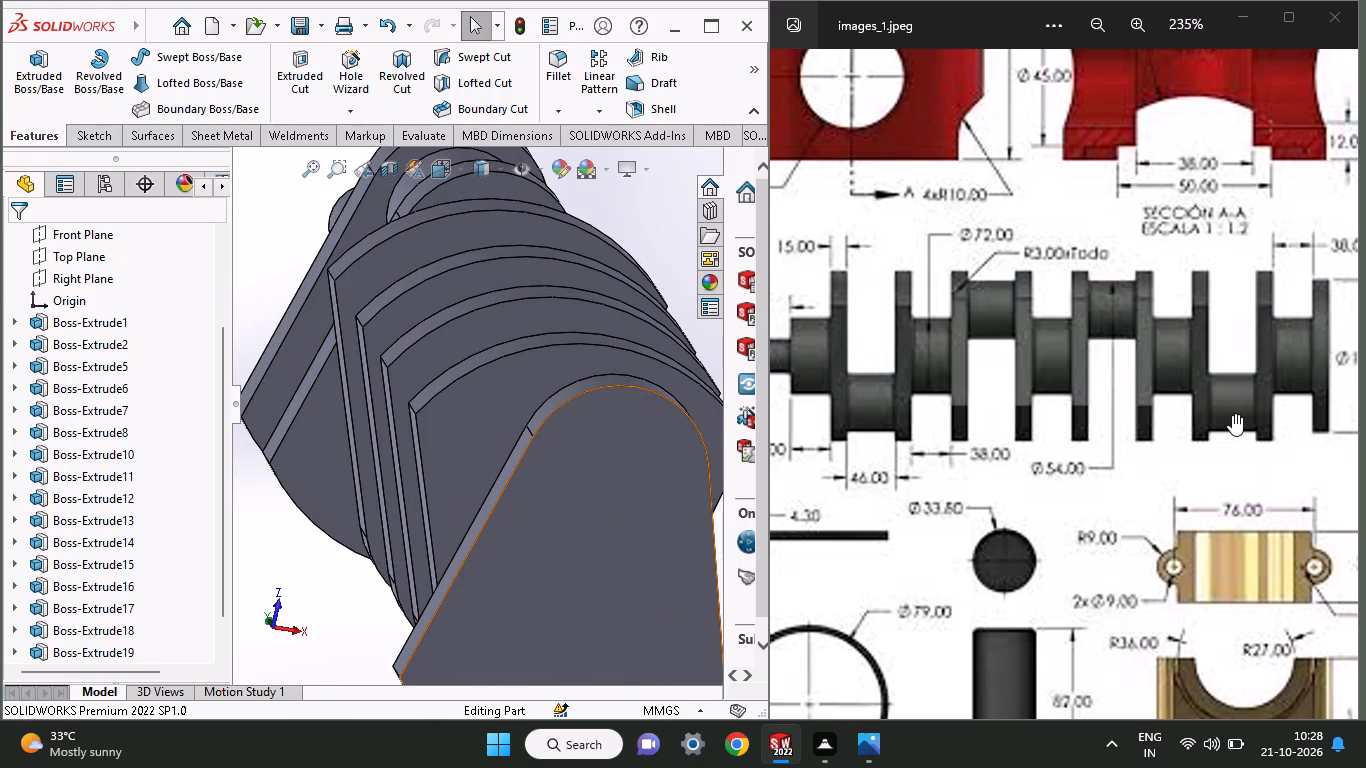
{"action": "middle_click_drag", "start_coordinate": [1232, 414], "coordinate": [795, 490]}
{"action": "middle_click_drag", "start_coordinate": [1160, 176], "coordinate": [1098, 255]}
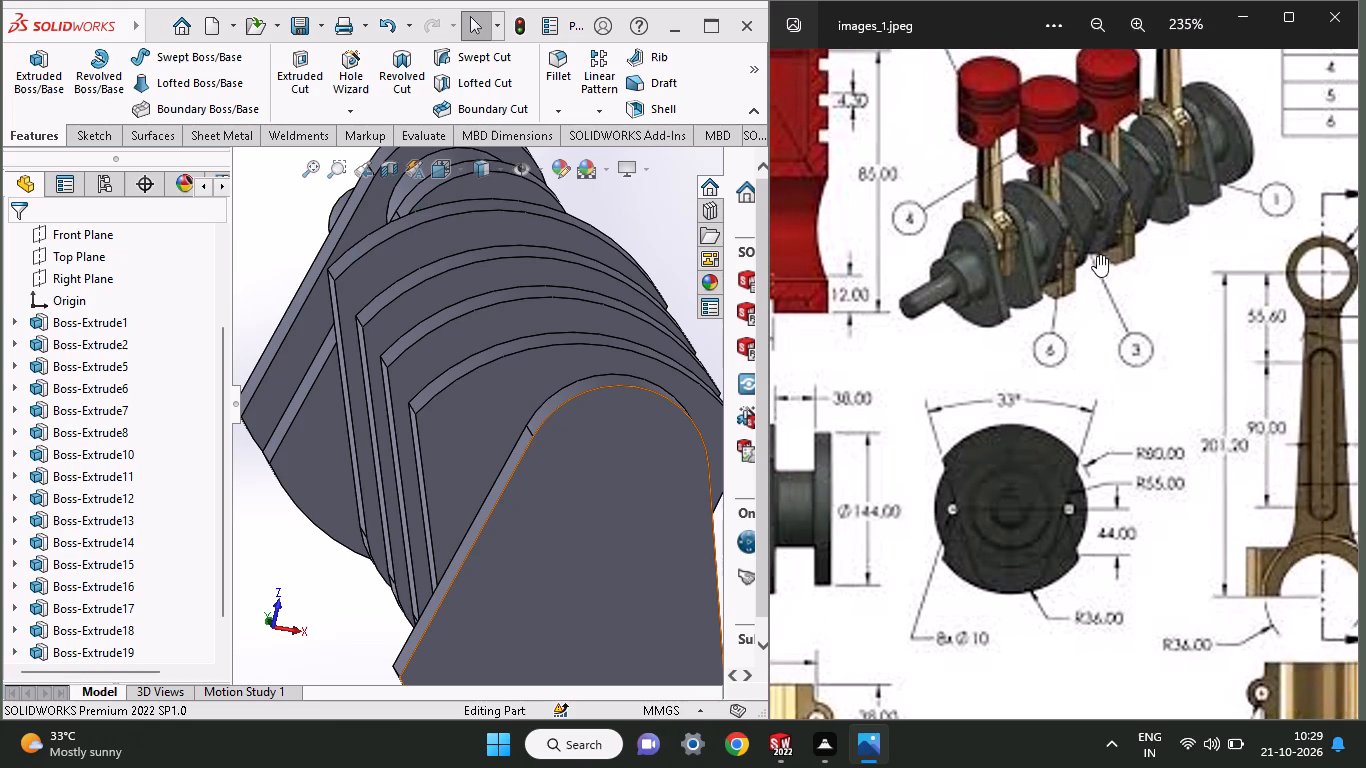
On the seventh web's outer face, sketch a 54 mm diameter circle centred on the web's rounded end, 44 mm from the origin.
{"action": "left_click", "coordinate": [601, 435]}
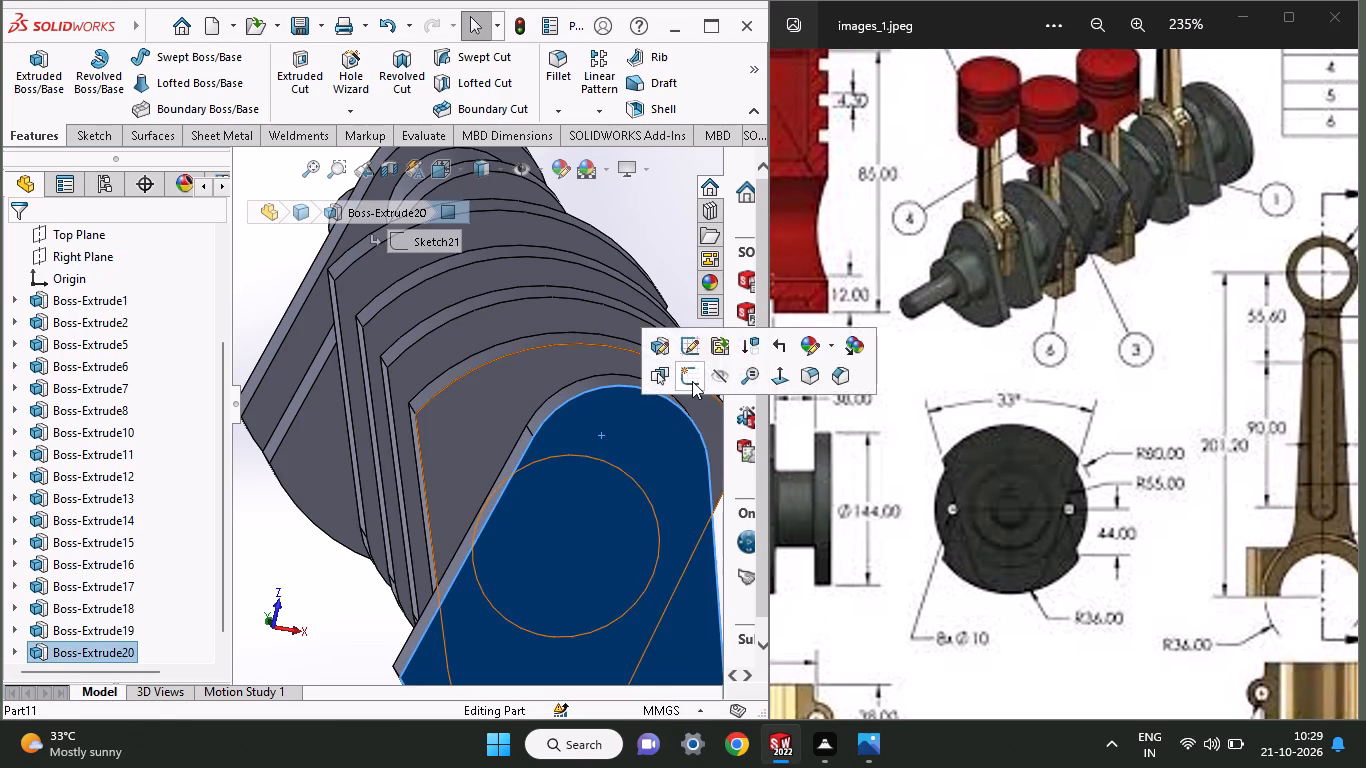
{"action": "left_click", "coordinate": [692, 381]}
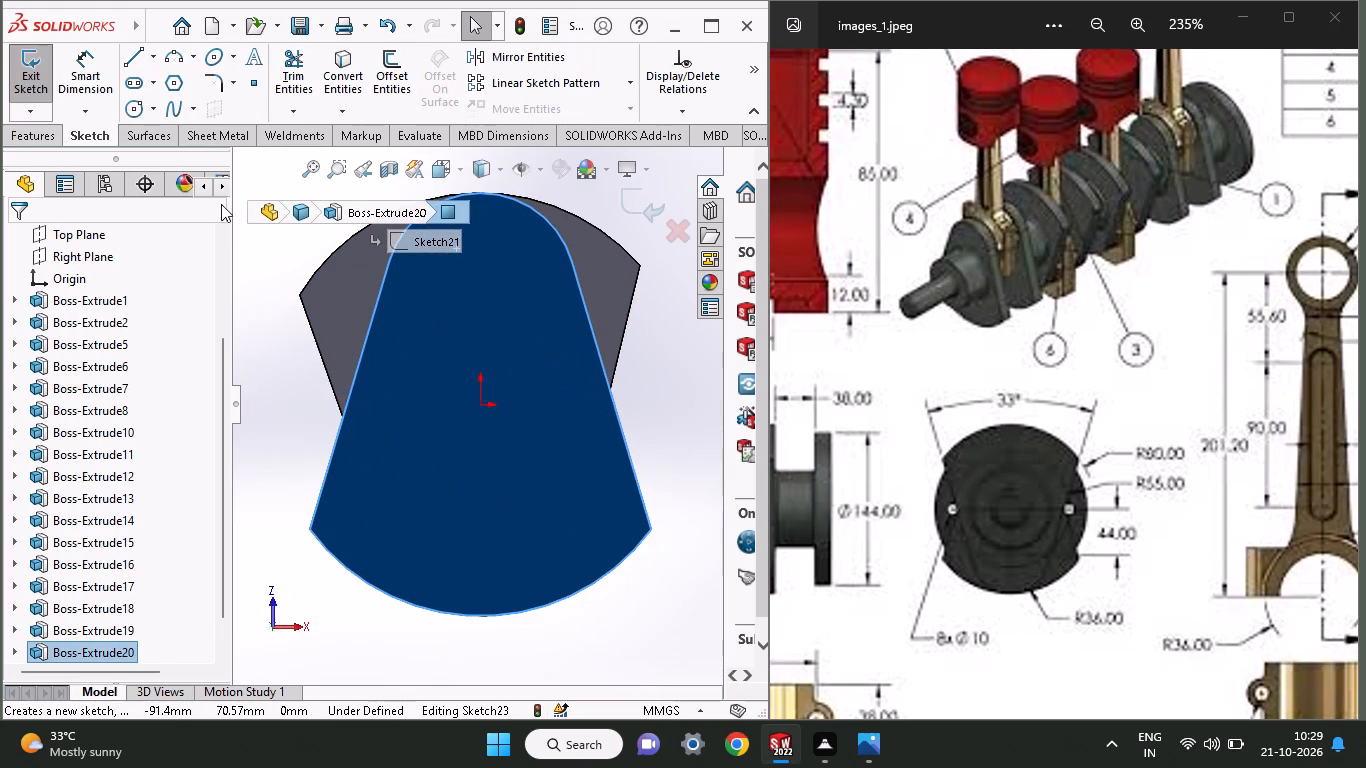
{"action": "left_click", "coordinate": [137, 108]}
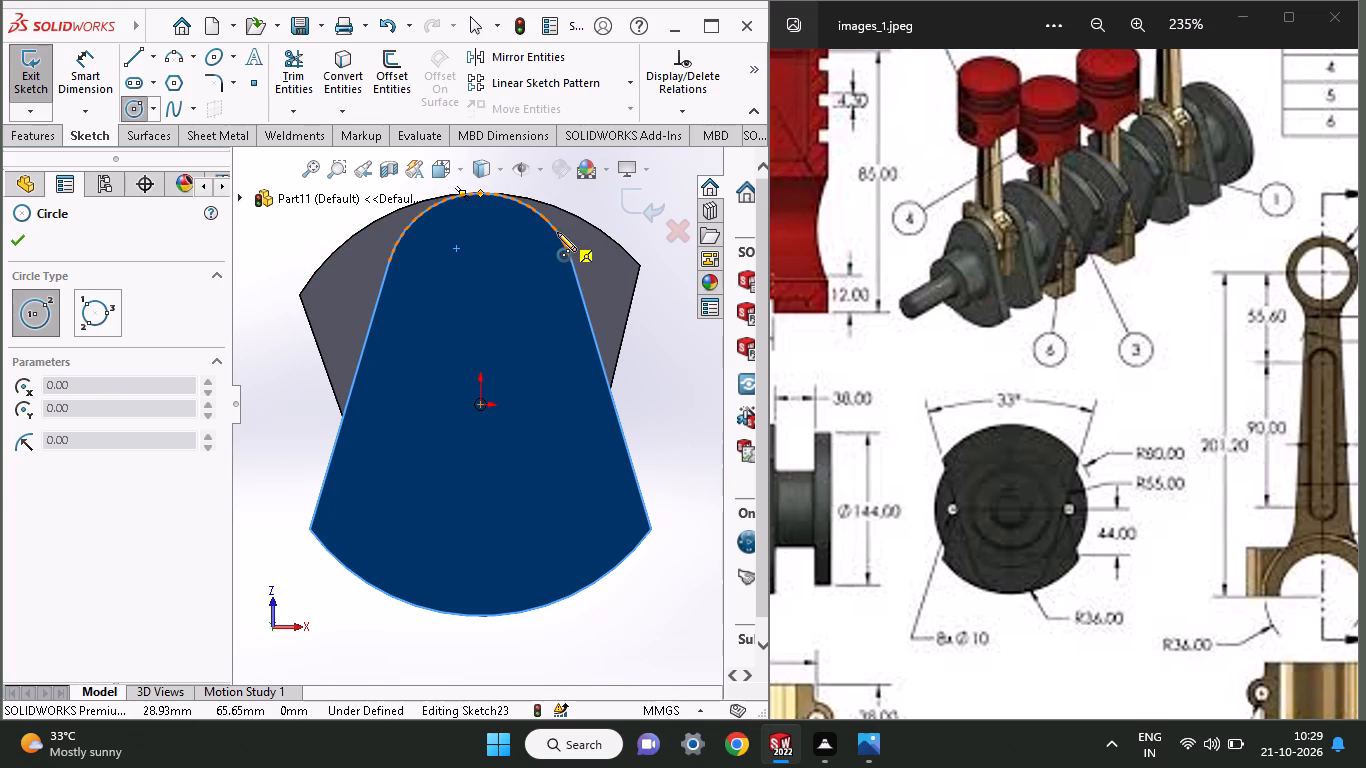
{"action": "left_click", "coordinate": [483, 289]}
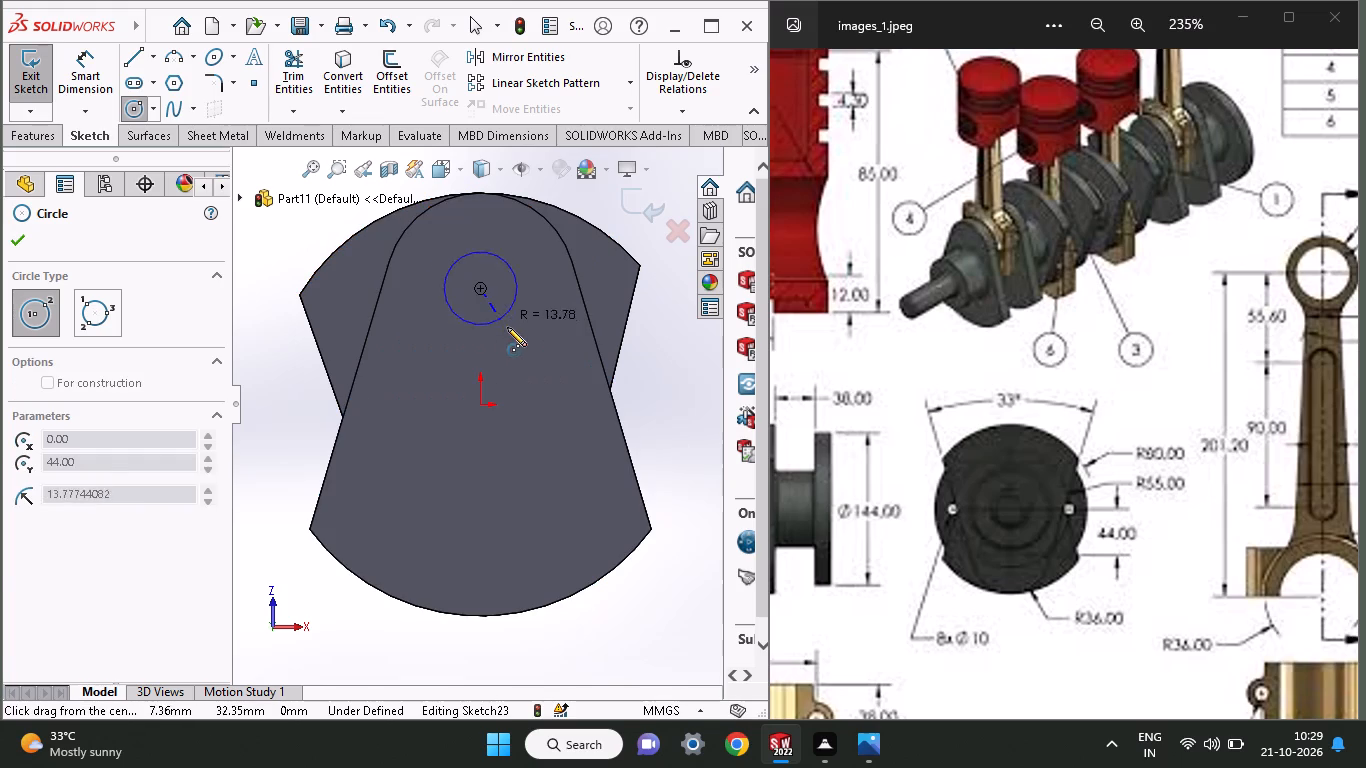
{"action": "left_click", "coordinate": [511, 329]}
{"action": "left_click", "coordinate": [84, 71]}
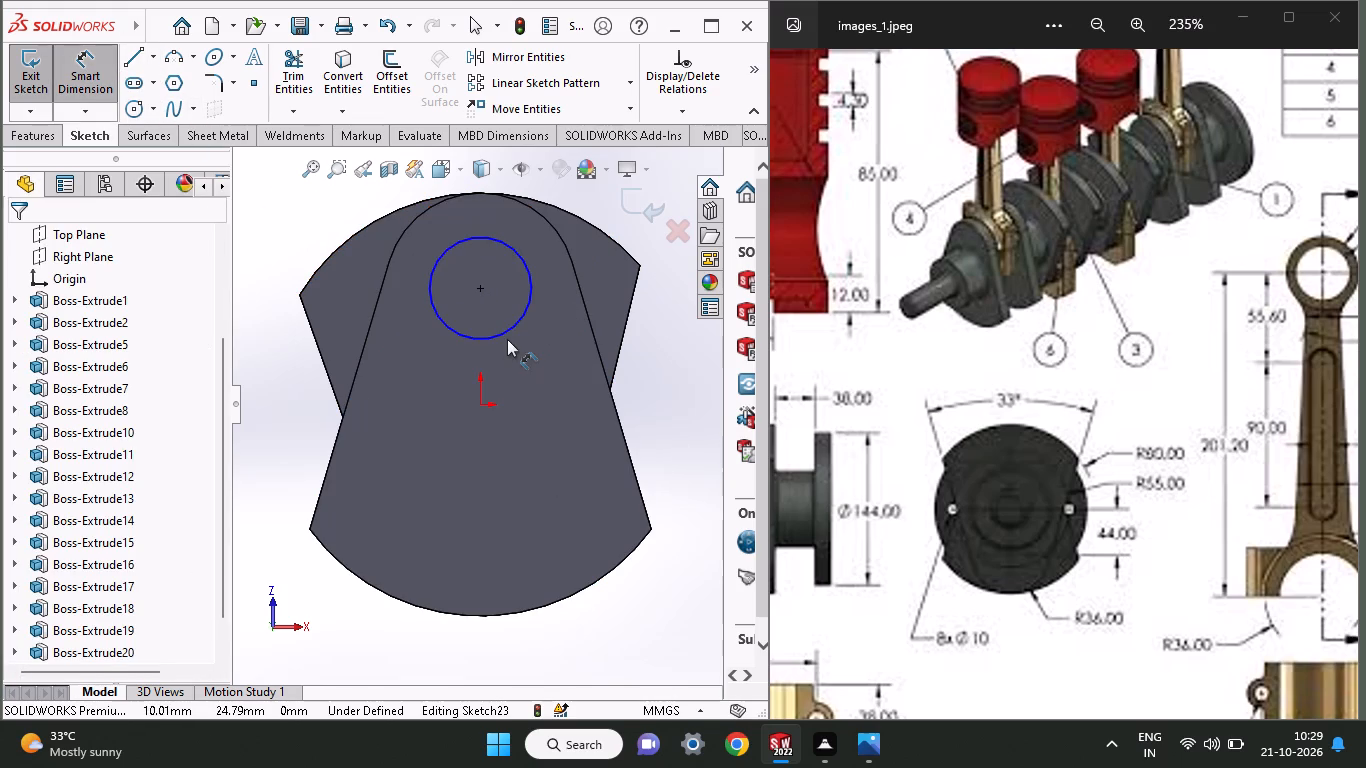
{"action": "left_click", "coordinate": [507, 333]}
{"action": "left_click", "coordinate": [541, 380]}
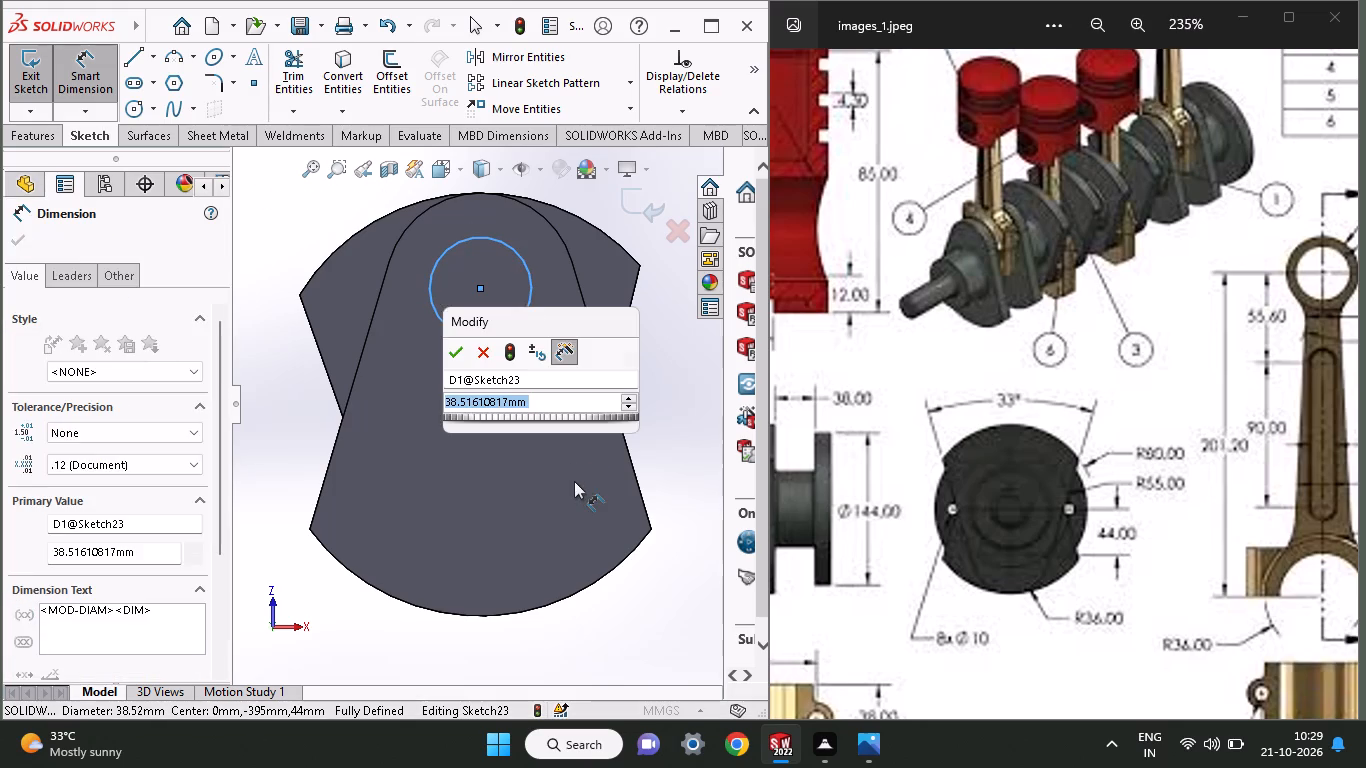
{"action": "type", "text": "54"}
{"action": "key", "text": "Return"}
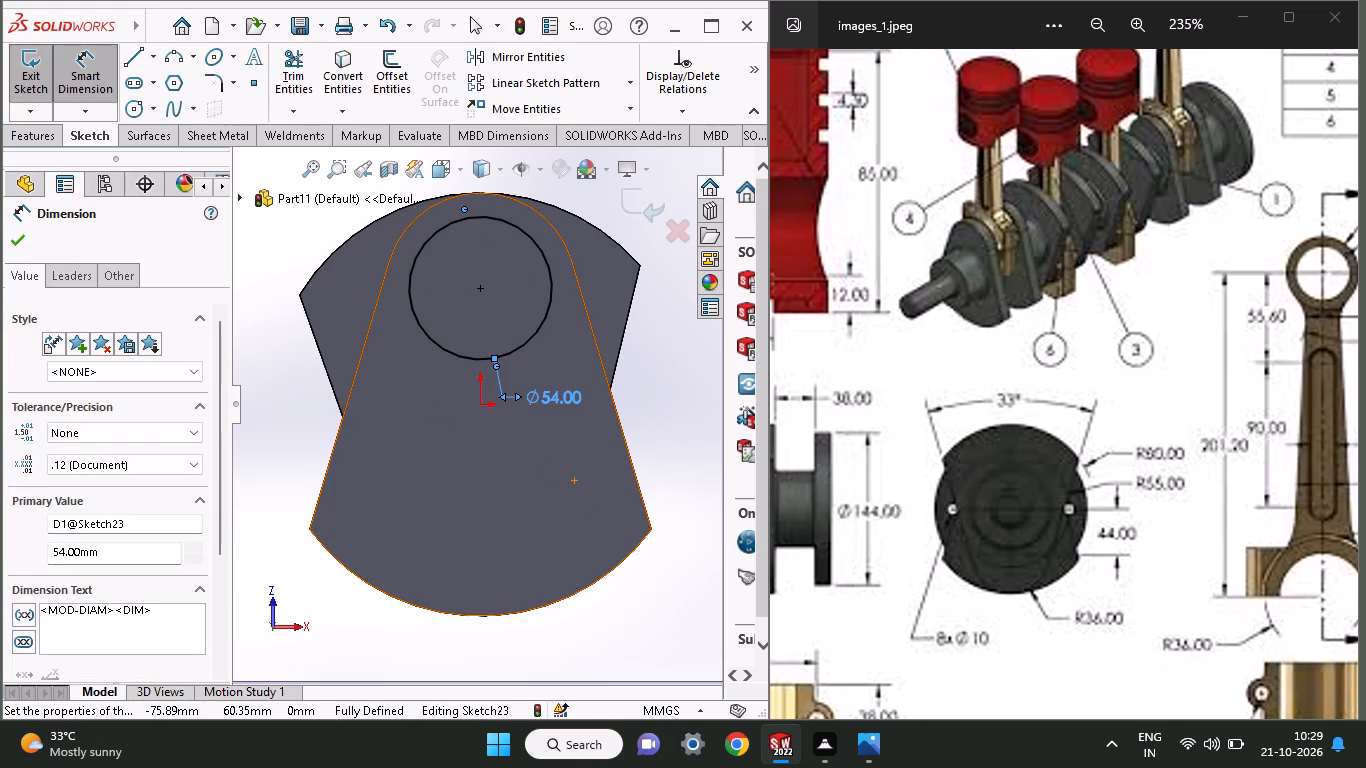
Extrude the 54 mm circle 46 mm as a blind merged boss to form the crankpin, checking the length on the reference drawing.
{"action": "left_click", "coordinate": [42, 132]}
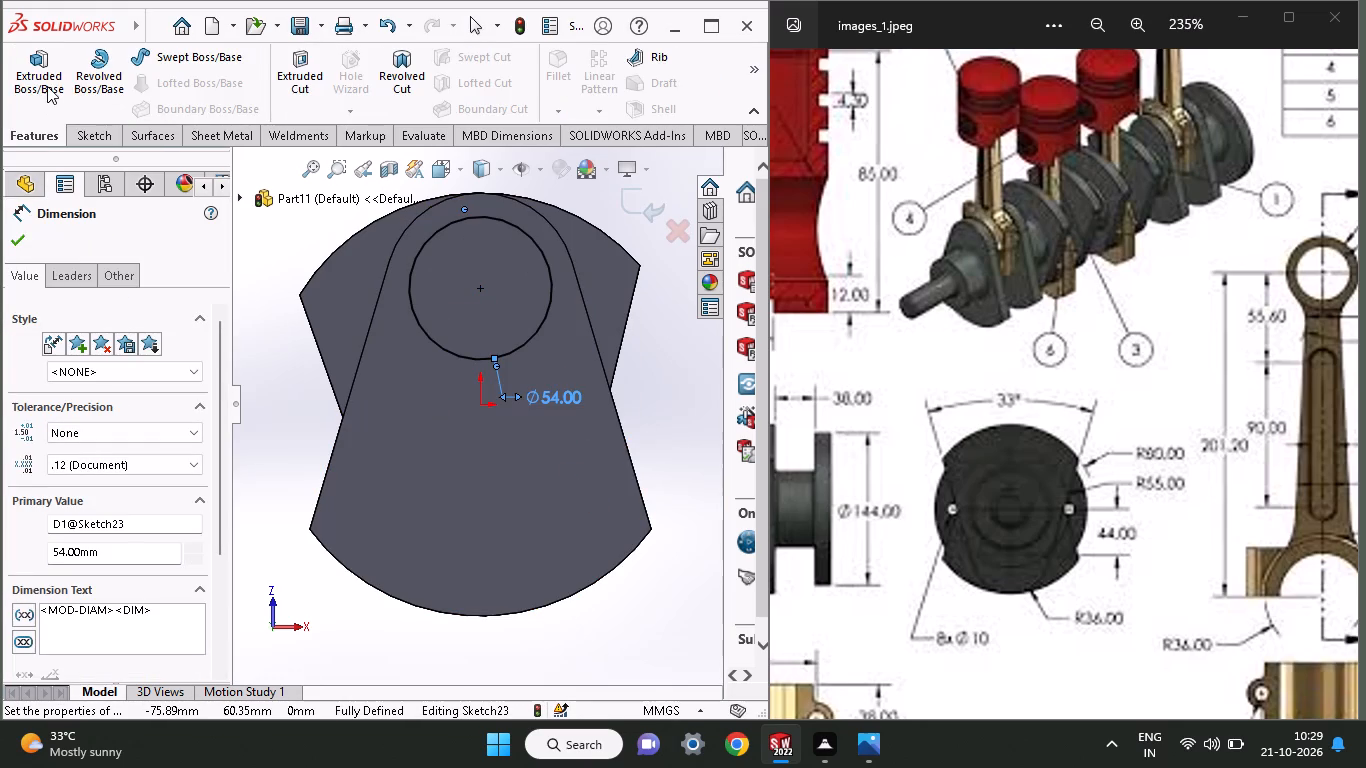
{"action": "left_click", "coordinate": [47, 86]}
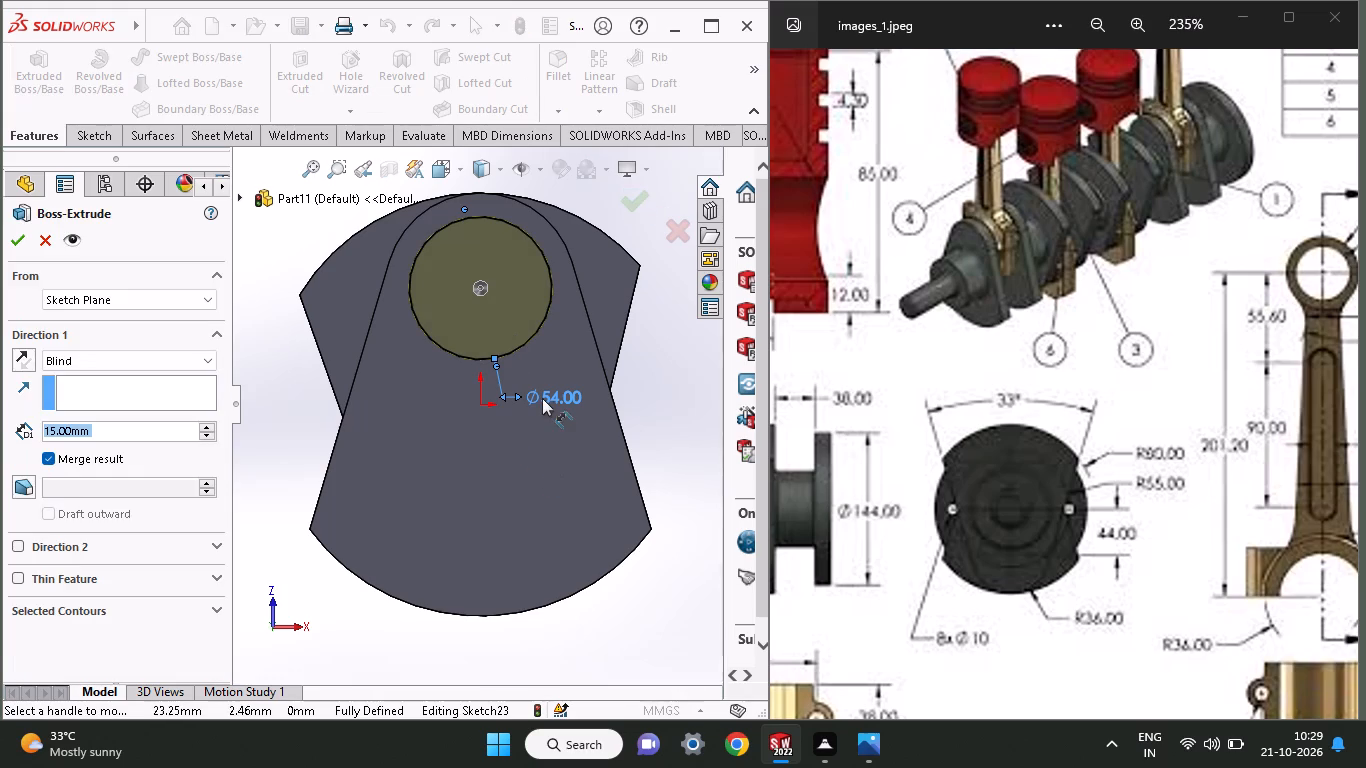
{"action": "middle_click_drag", "start_coordinate": [542, 398], "coordinate": [554, 446]}
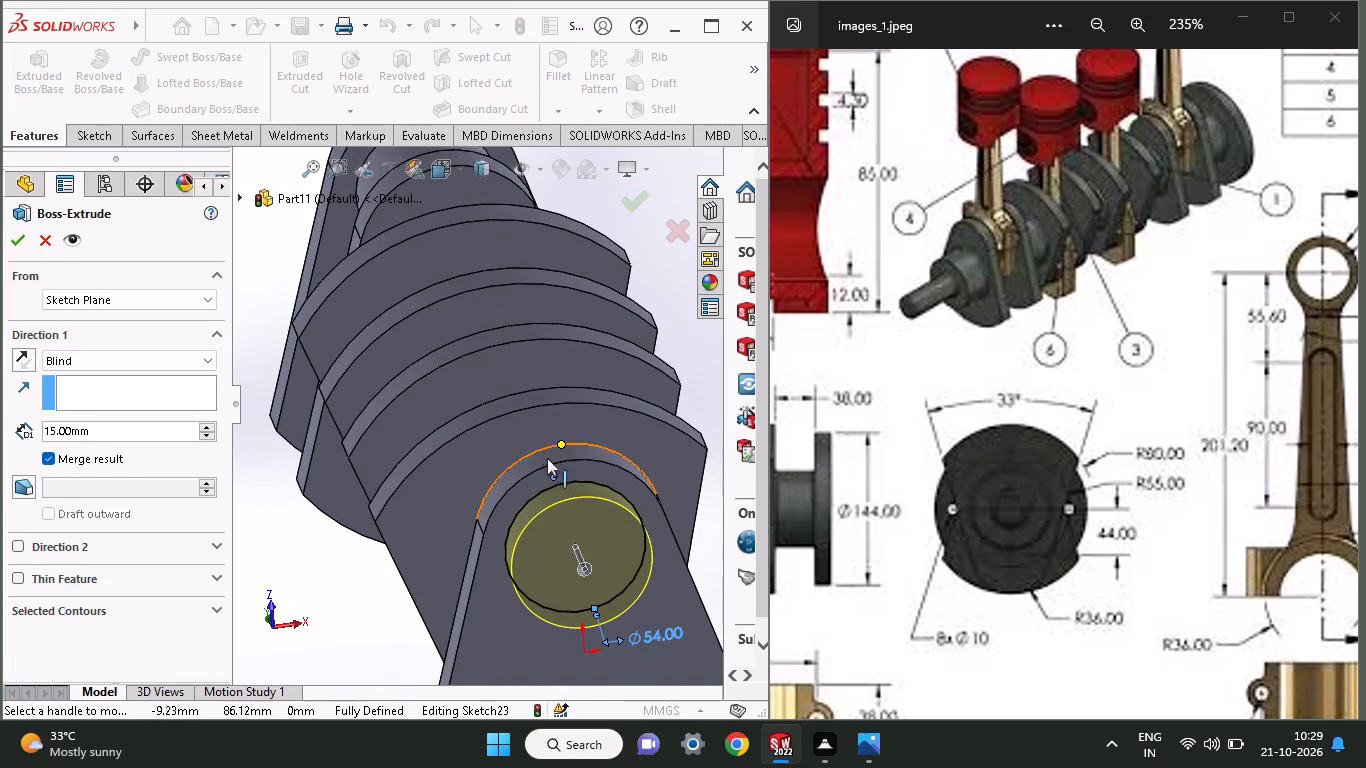
{"action": "middle_click_drag", "start_coordinate": [975, 414], "coordinate": [1191, 395]}
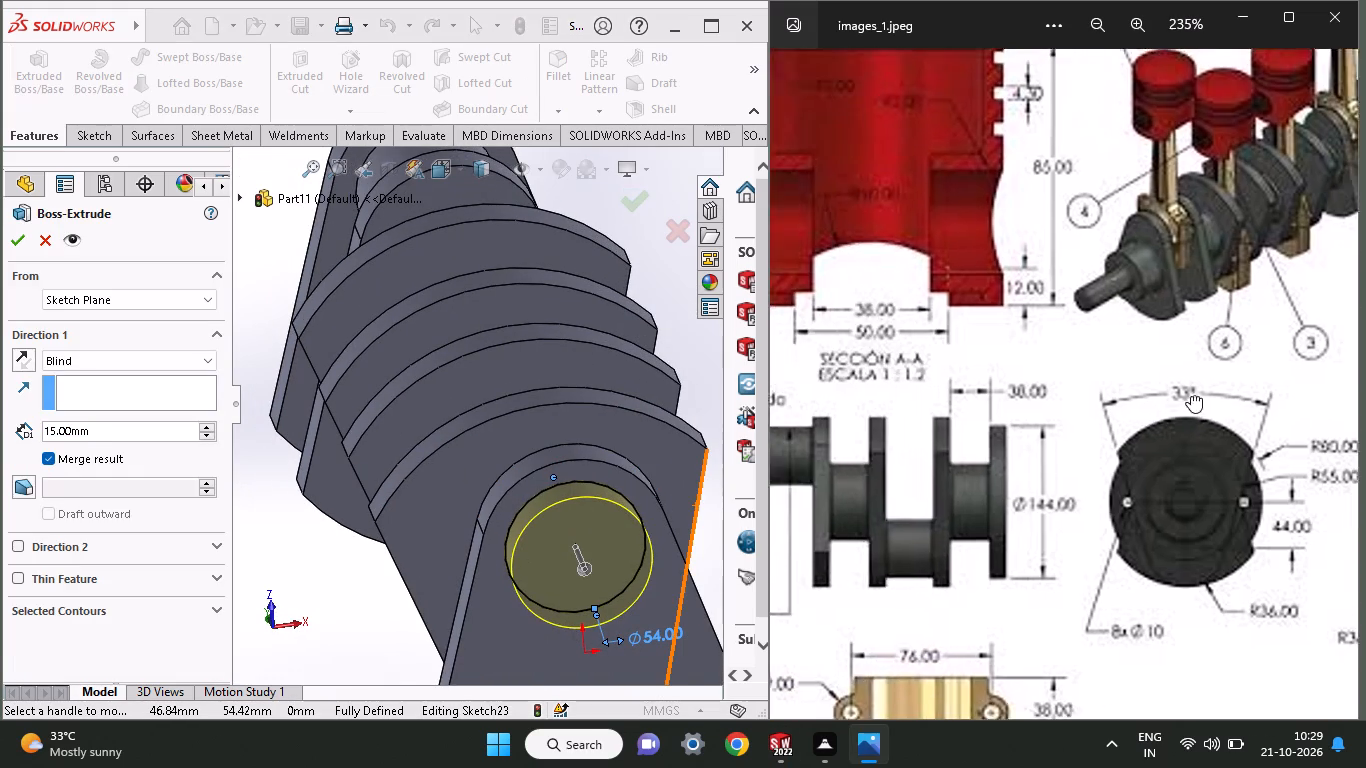
{"action": "middle_click_drag", "start_coordinate": [1191, 395], "coordinate": [1307, 303]}
{"action": "middle_click_drag", "start_coordinate": [1052, 369], "coordinate": [1226, 353]}
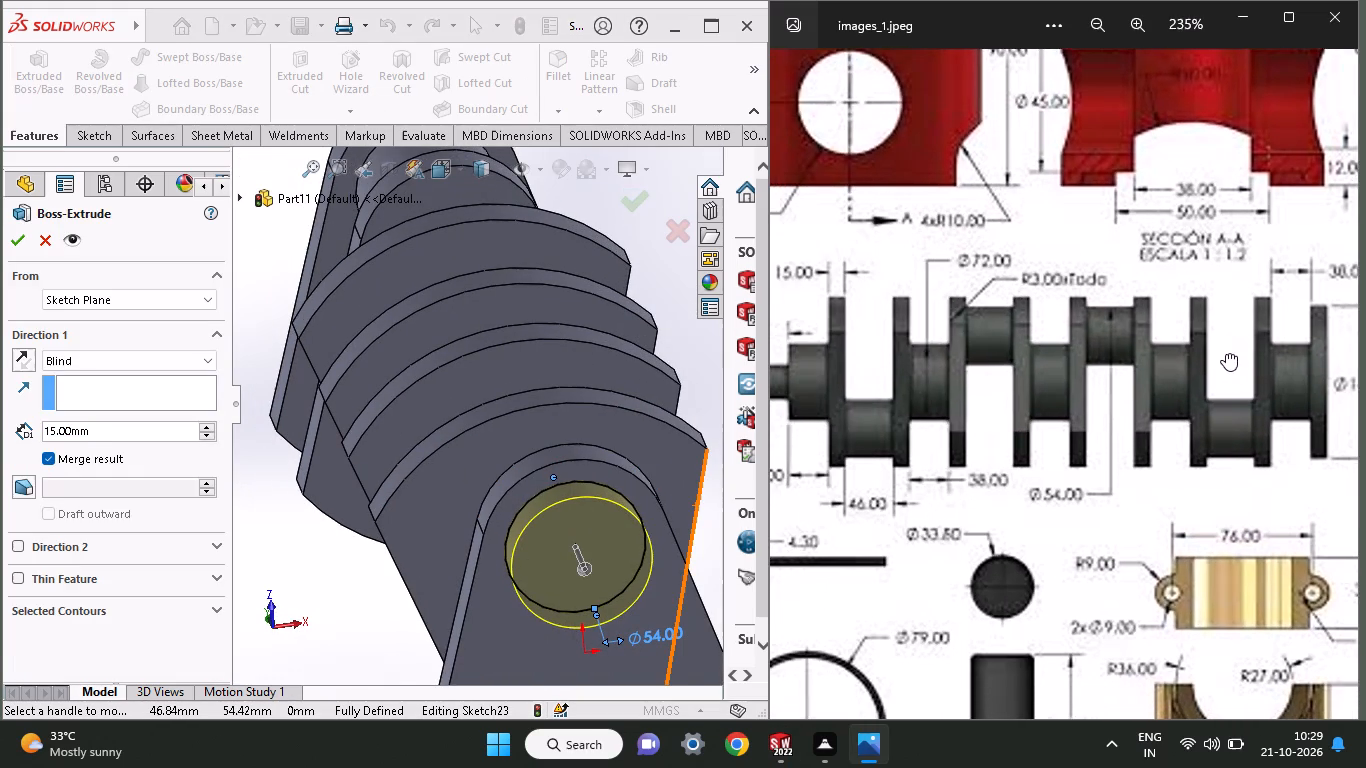
{"action": "middle_click_drag", "start_coordinate": [1226, 353], "coordinate": [1250, 343]}
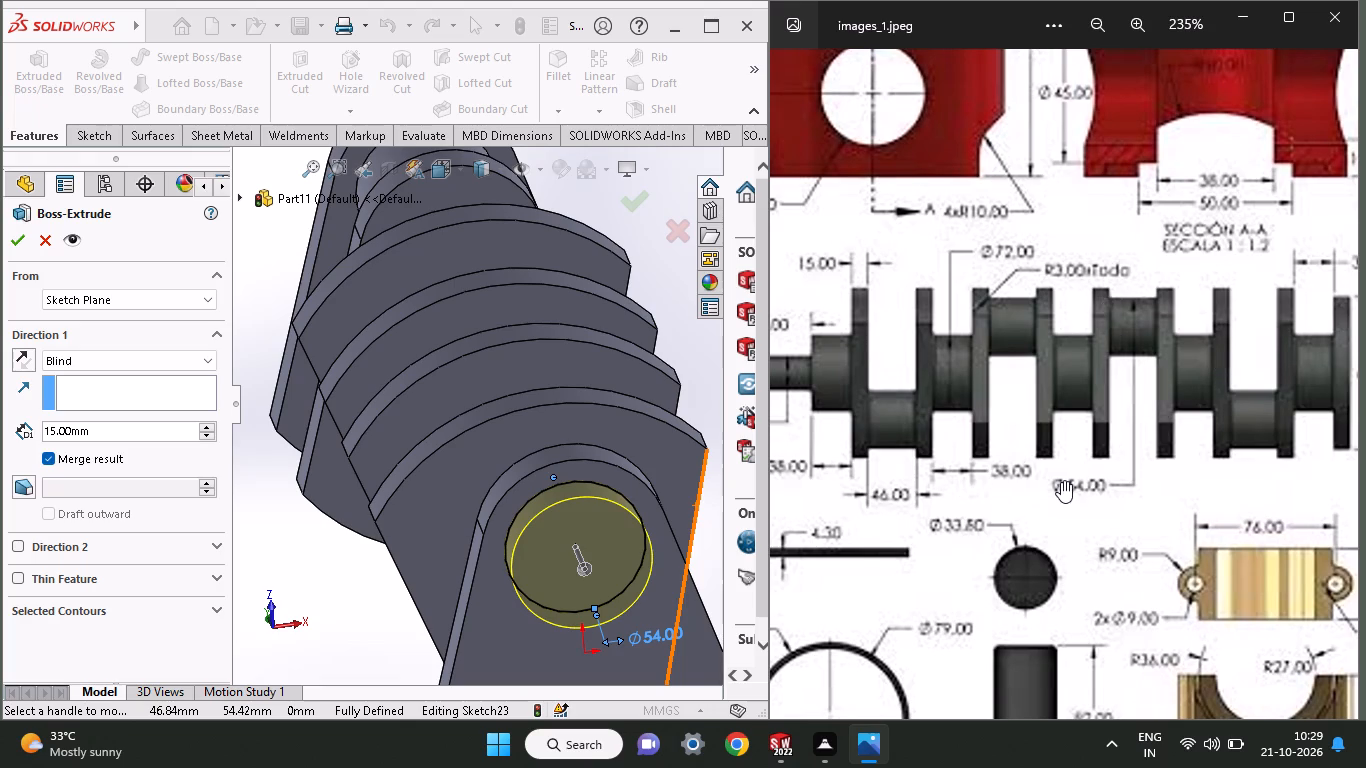
{"action": "middle_click_drag", "start_coordinate": [1019, 460], "coordinate": [893, 460]}
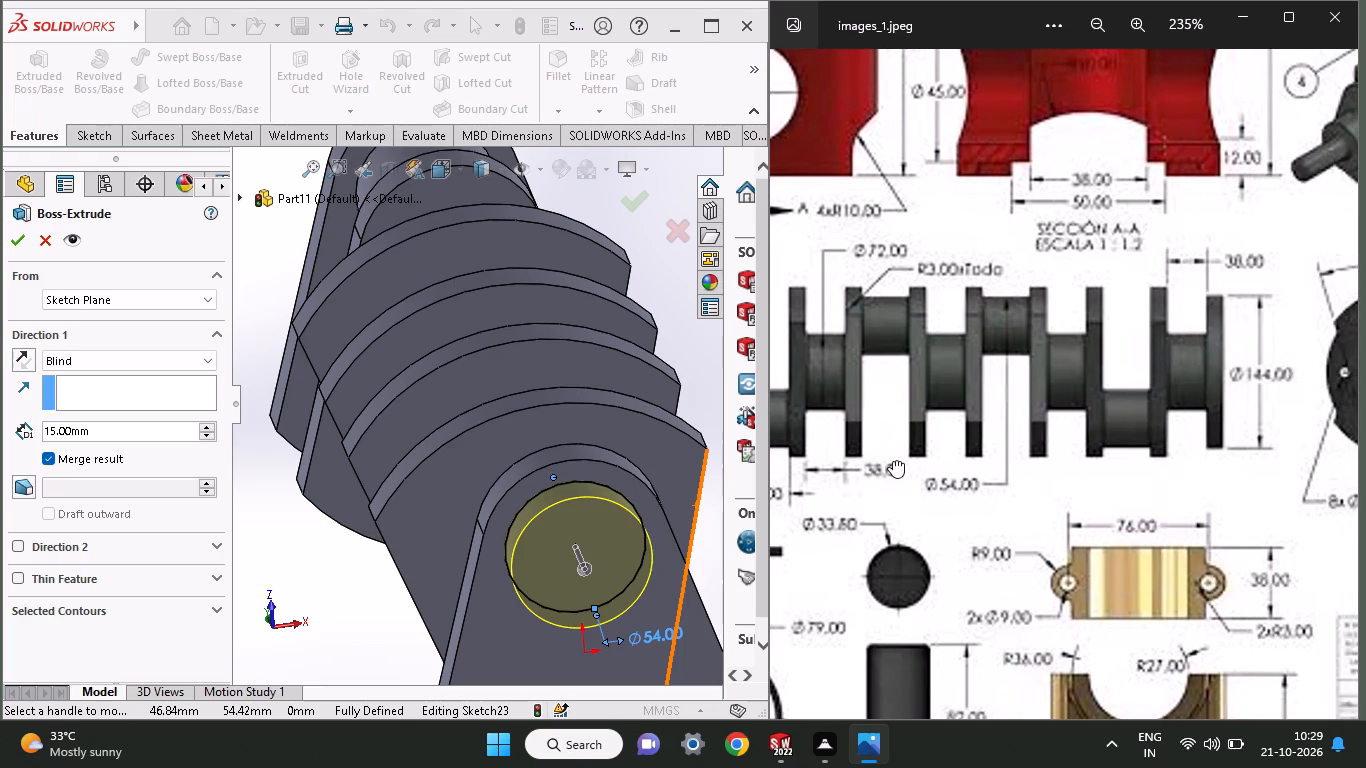
{"action": "middle_click_drag", "start_coordinate": [893, 460], "coordinate": [963, 447]}
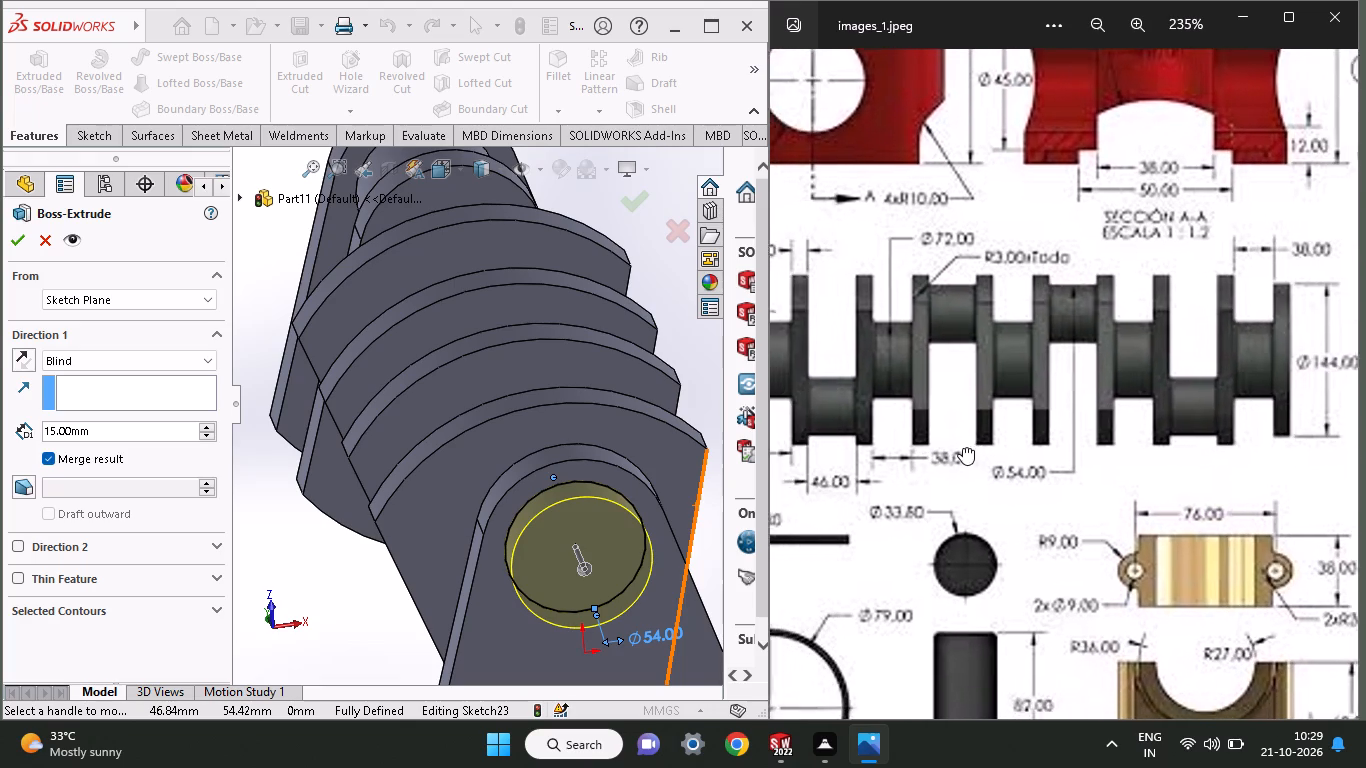
{"action": "middle_click_drag", "start_coordinate": [963, 447], "coordinate": [1070, 433]}
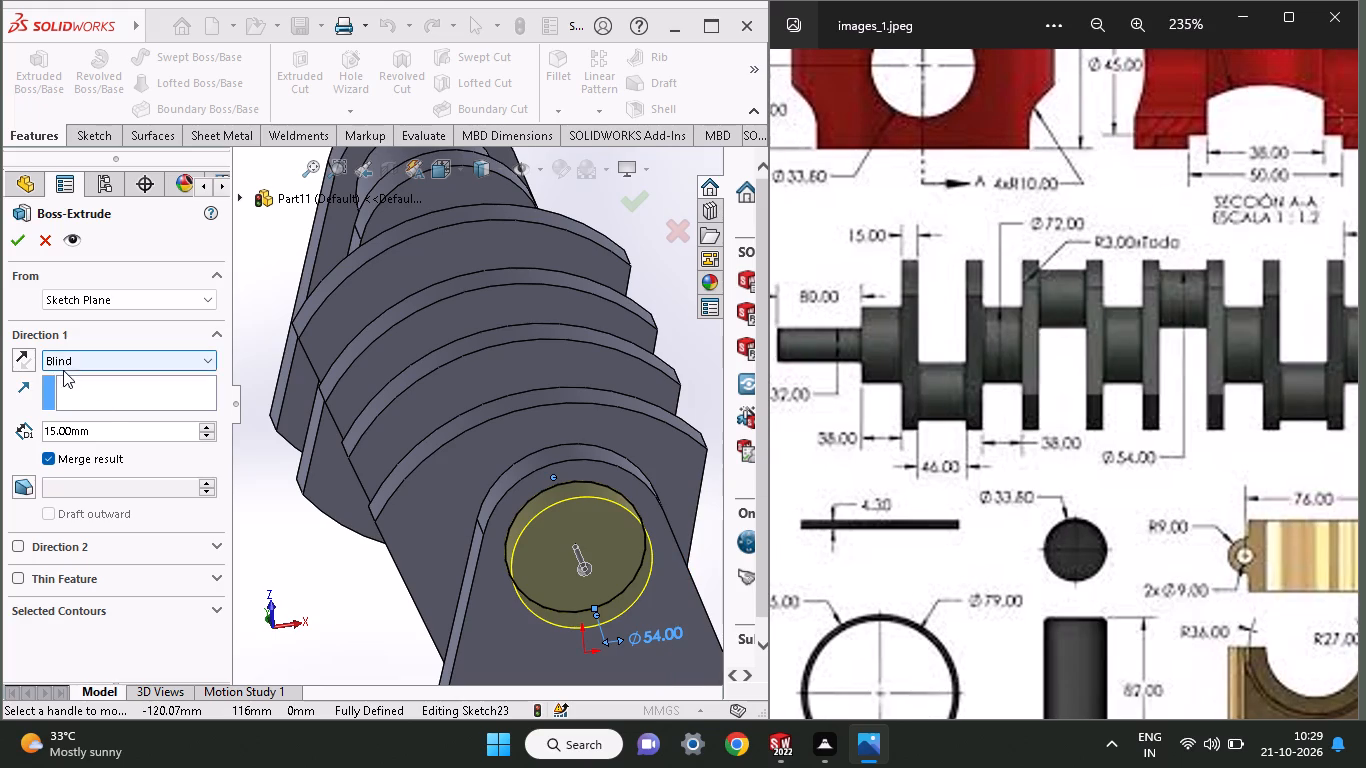
{"action": "left_click_drag", "start_coordinate": [115, 432], "coordinate": [0, 421]}
{"action": "type", "text": "46"}
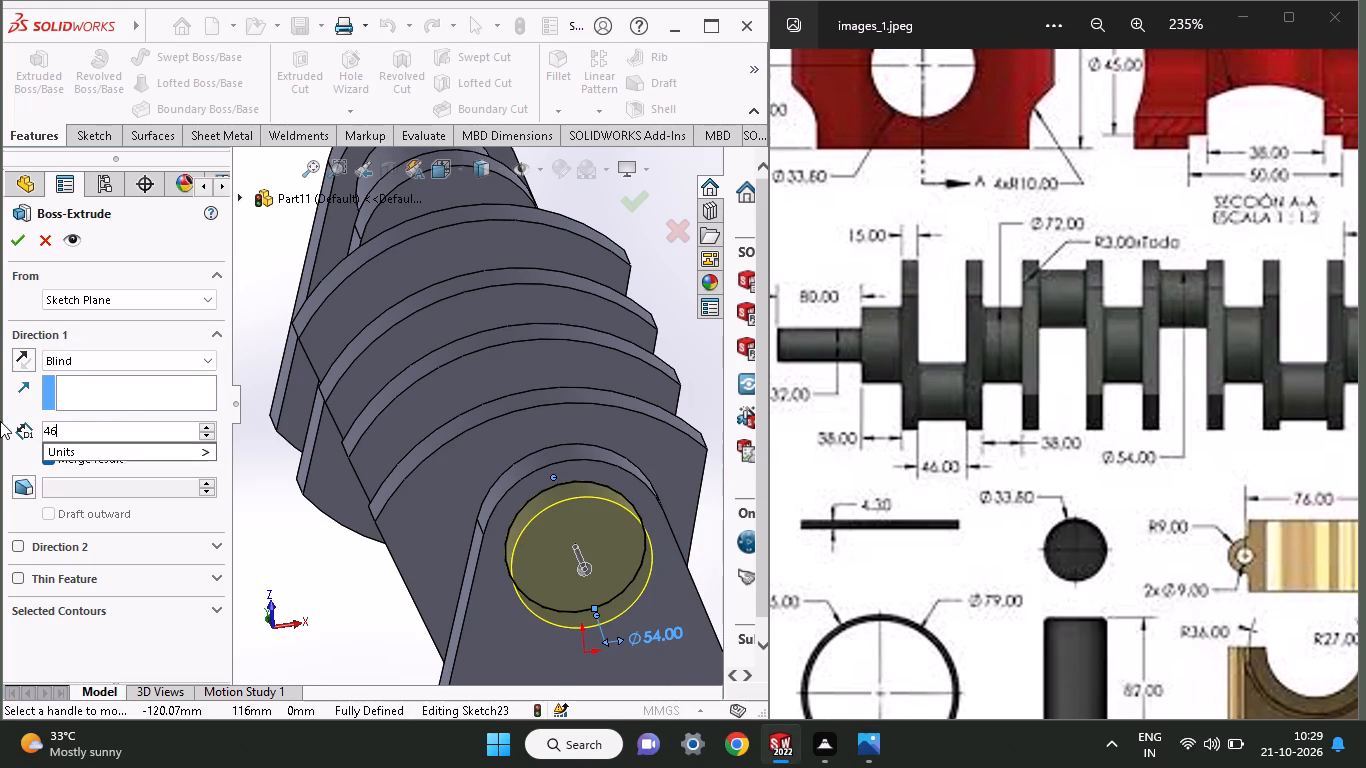
{"action": "key", "text": "Return"}
{"action": "left_click", "coordinate": [23, 241]}
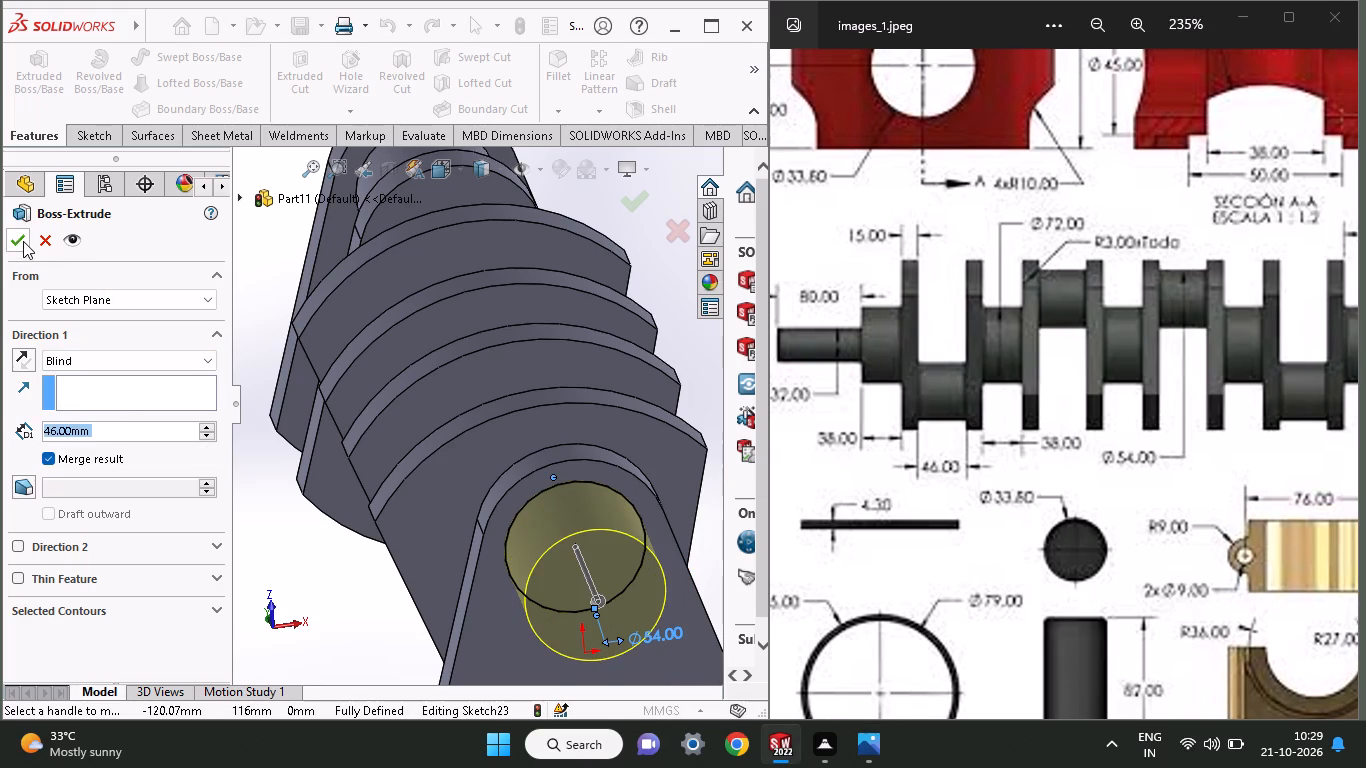
Open a sketch on the new crankpin's end face and convert the face's circular edge into sketch geometry.
{"action": "middle_click_drag", "start_coordinate": [585, 568], "coordinate": [585, 559]}
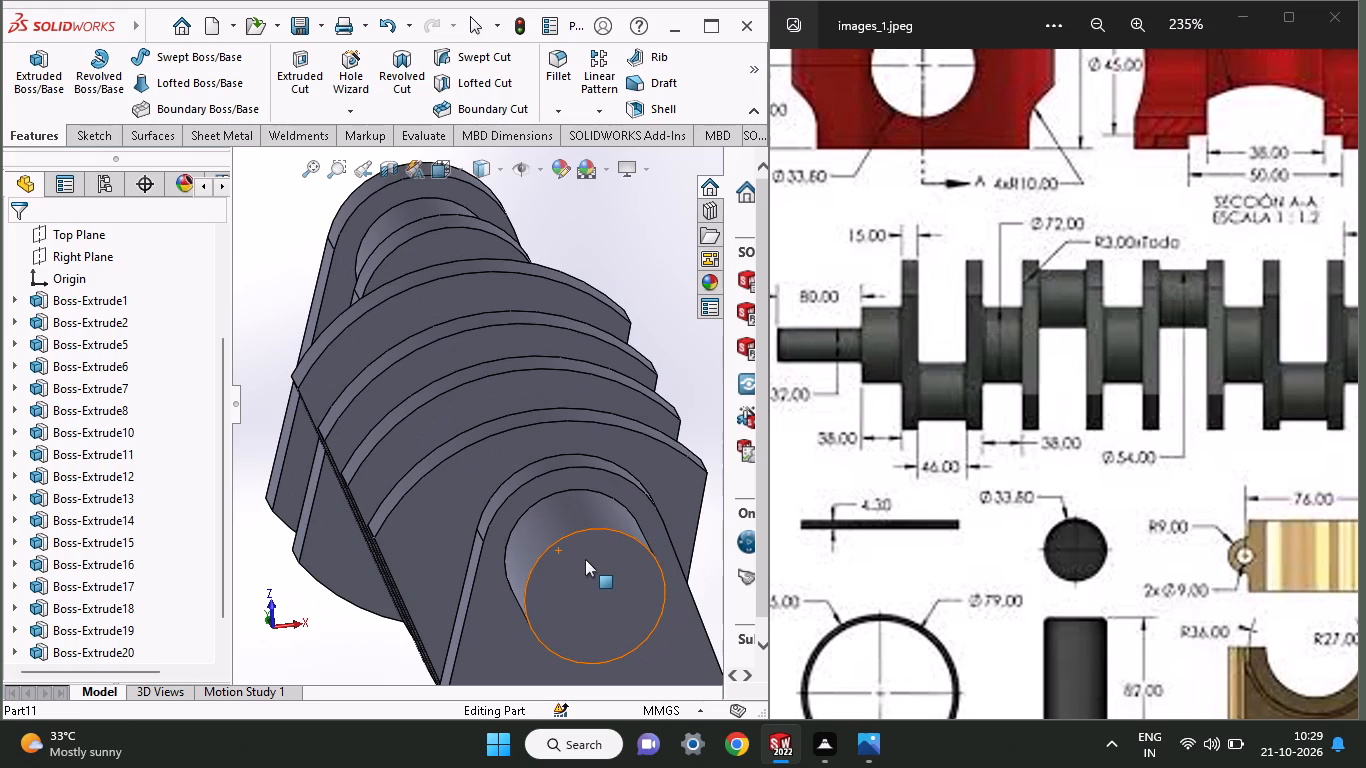
{"action": "scroll", "coordinate": [585, 559], "scroll_direction": "up", "scroll_amount": 1, "text": "ctrl"}
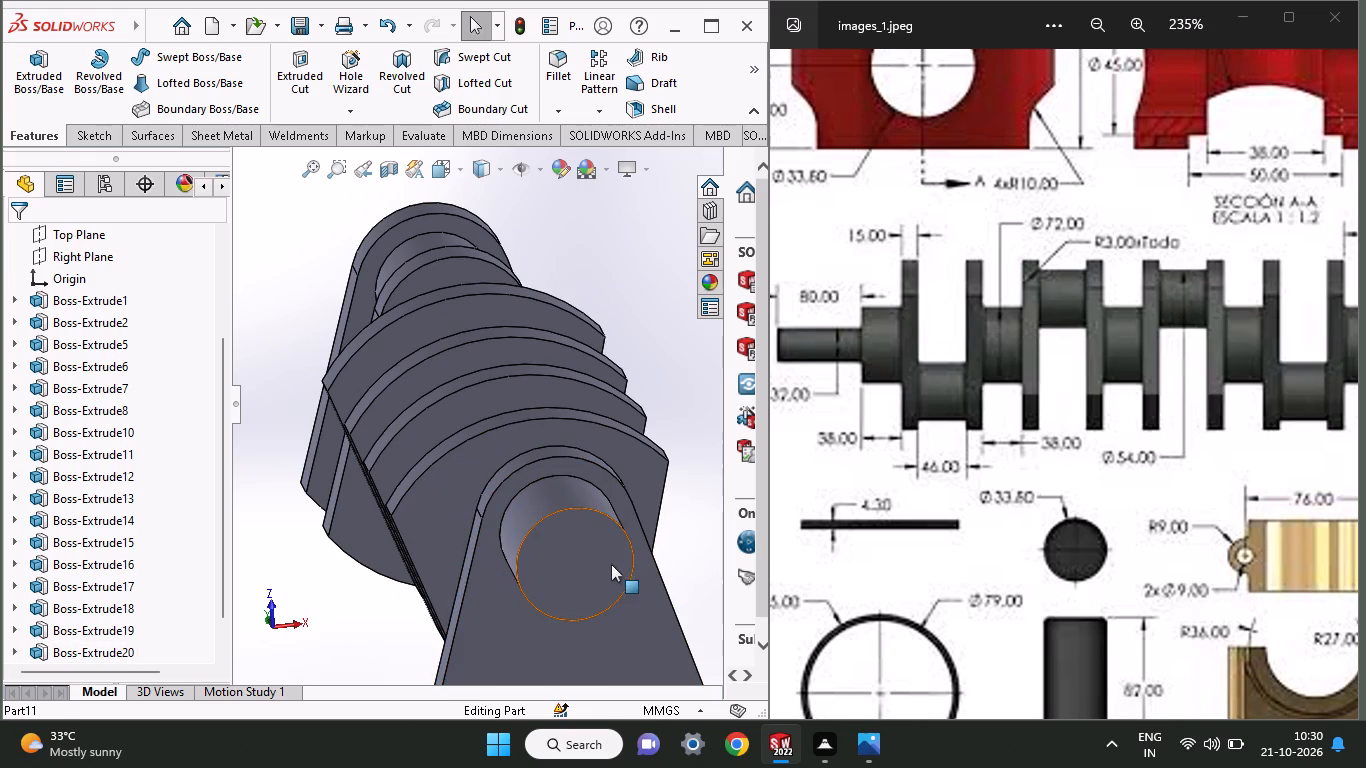
{"action": "middle_click_drag", "start_coordinate": [892, 414], "coordinate": [738, 397]}
{"action": "left_click", "coordinate": [570, 550]}
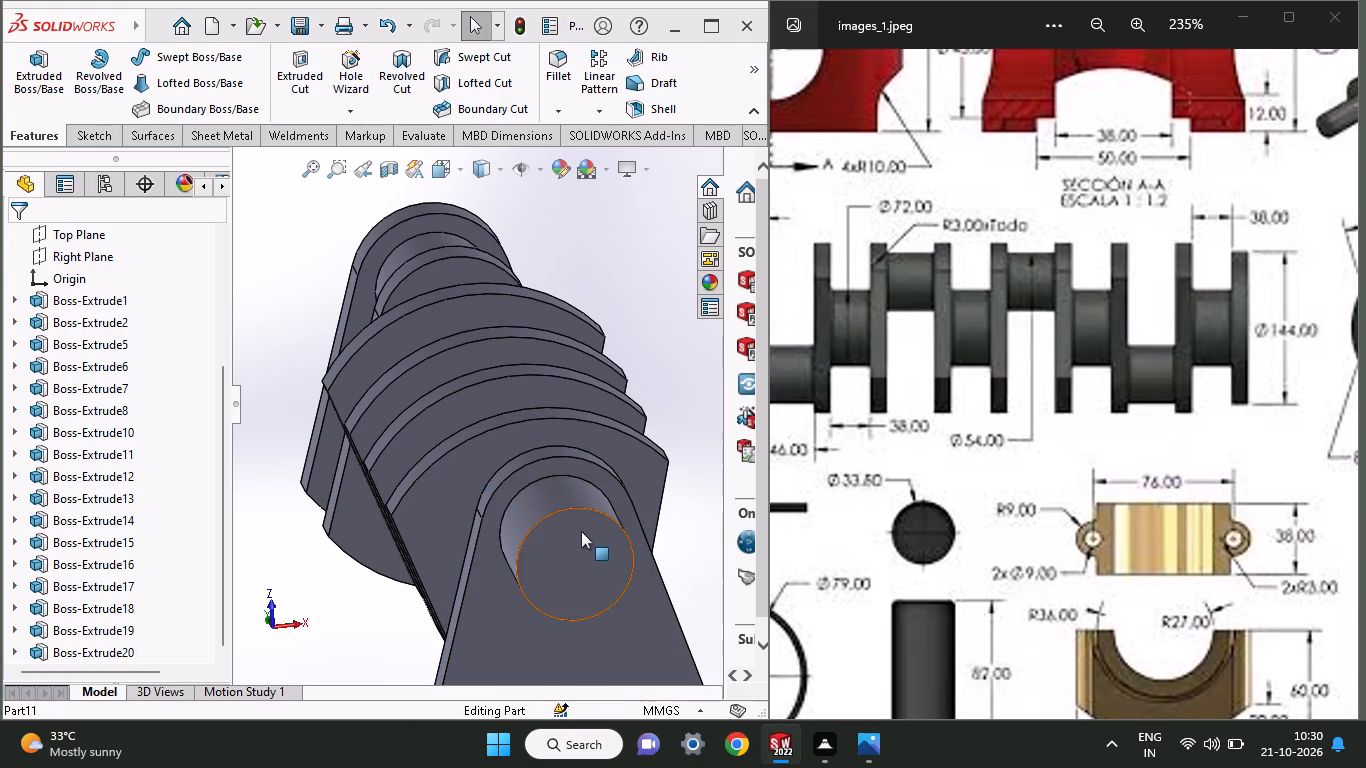
{"action": "left_click", "coordinate": [667, 491]}
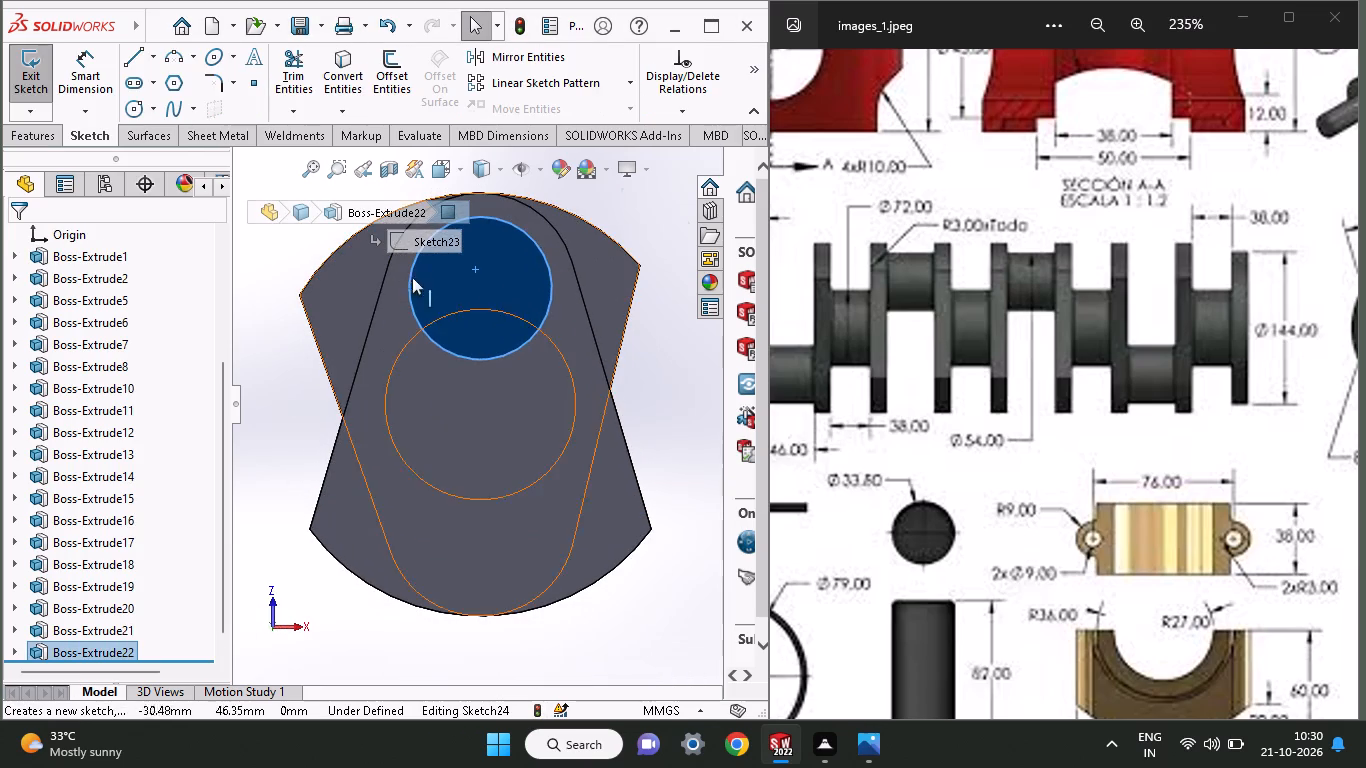
{"action": "left_click", "coordinate": [376, 89]}
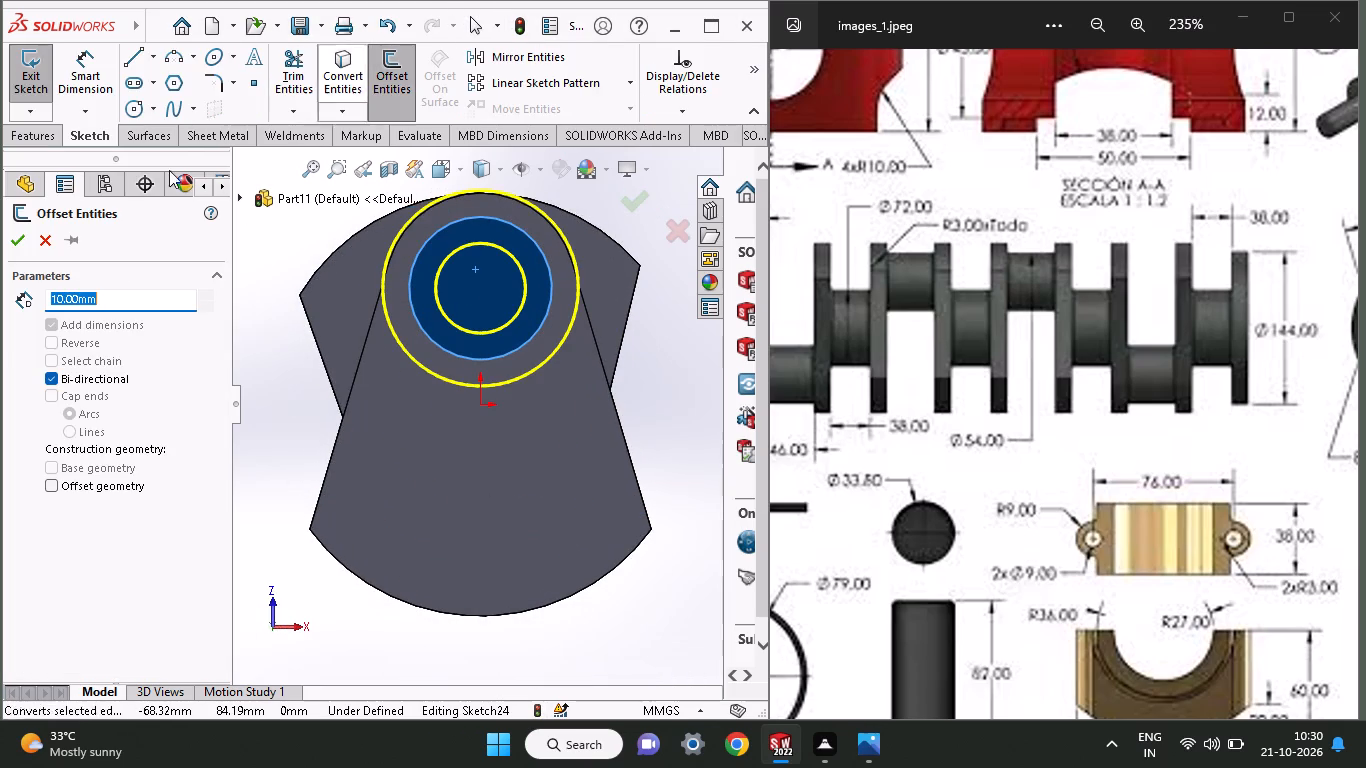
{"action": "left_click", "coordinate": [40, 251]}
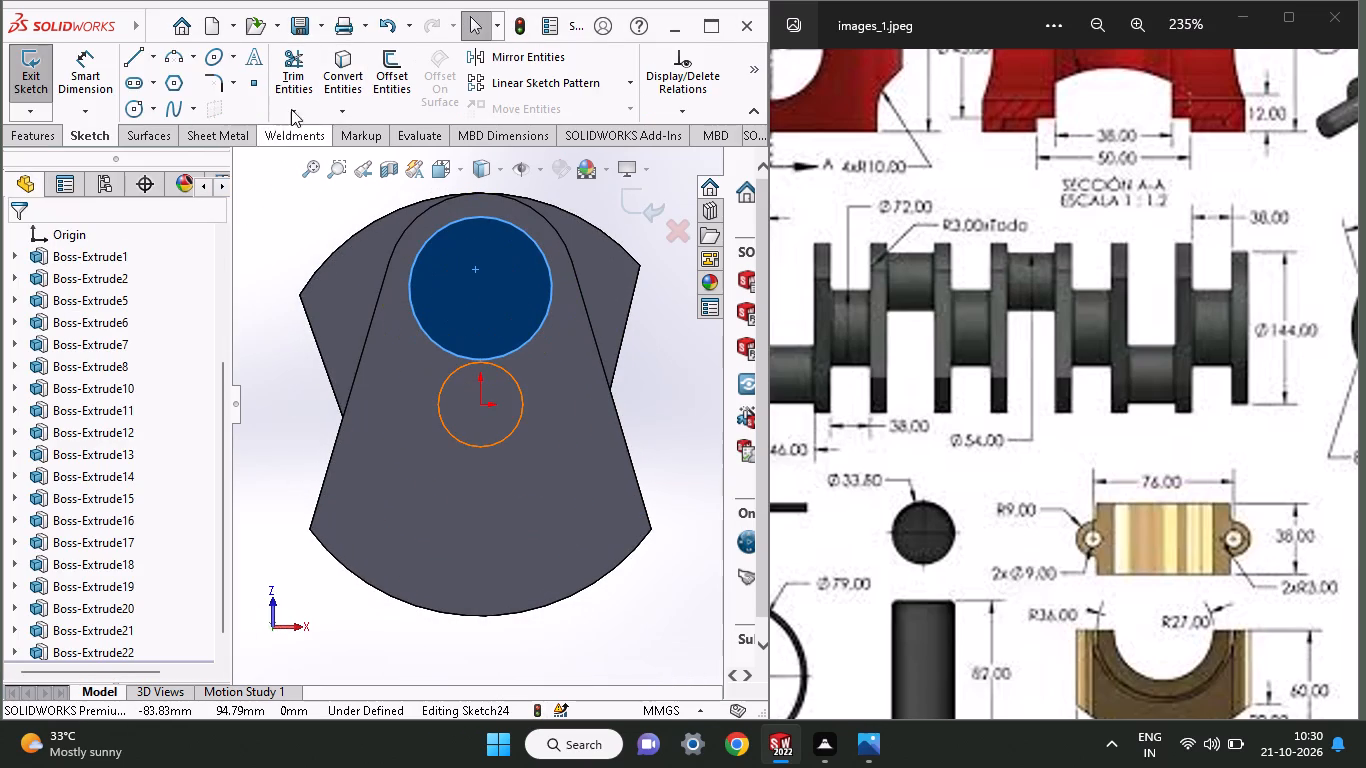
{"action": "left_click", "coordinate": [333, 80]}
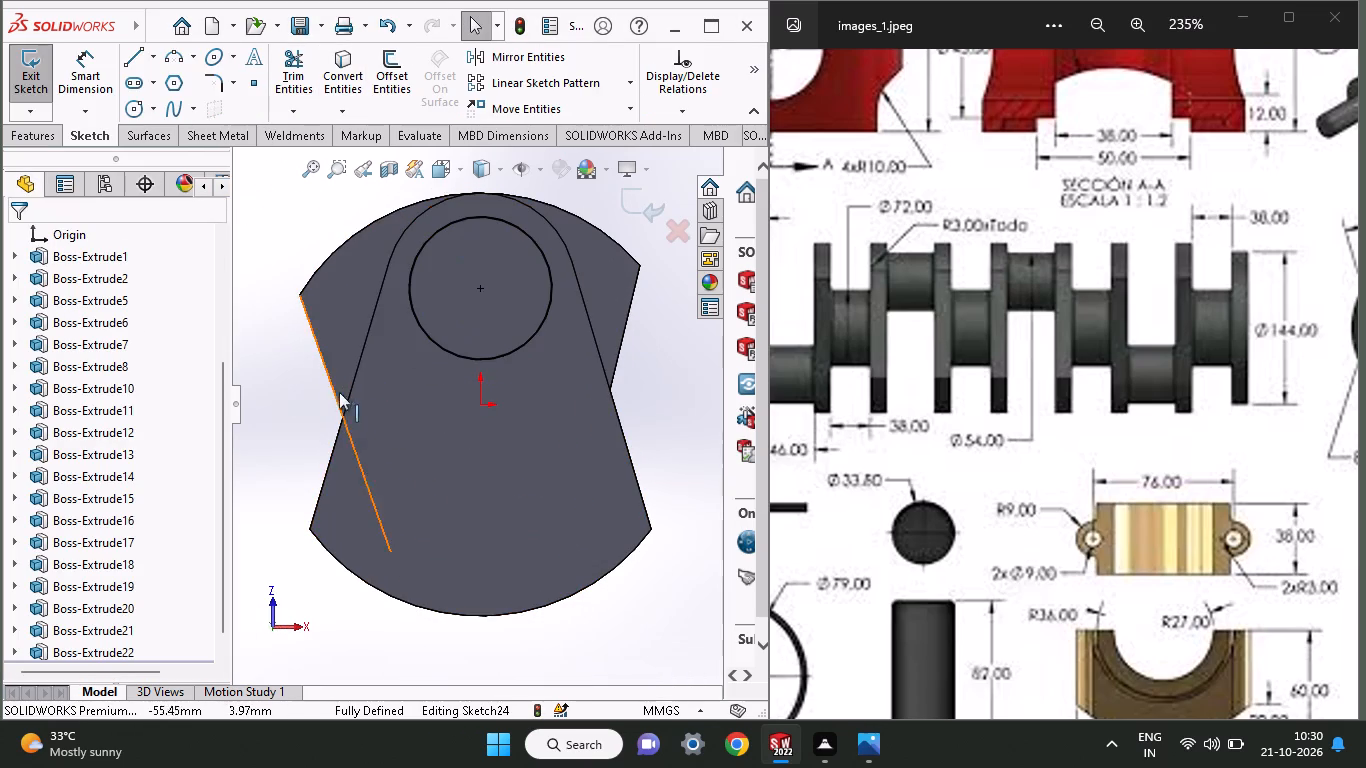
Convert the seventh web's two slanted sides, large arc and rounded-end arc into the crankpin end-face sketch.
{"action": "left_click", "coordinate": [352, 71]}
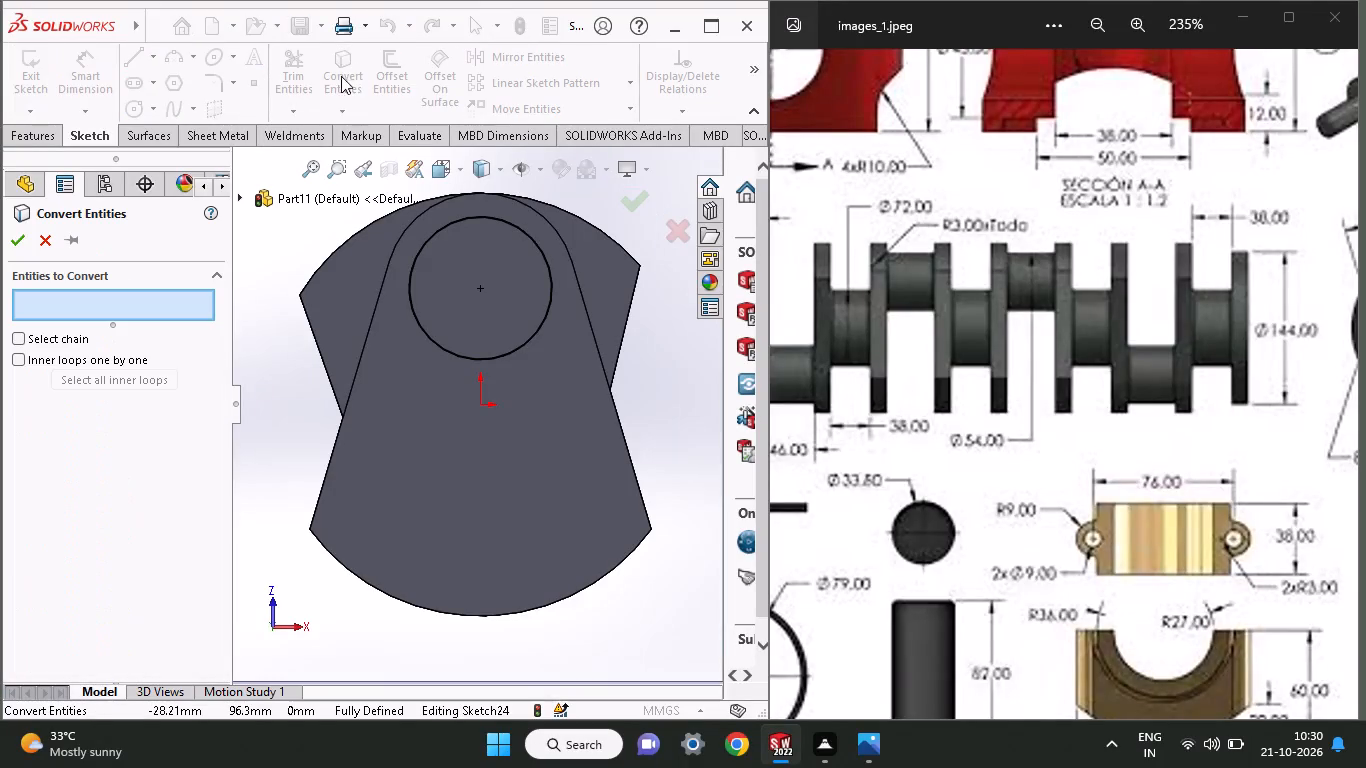
{"action": "left_click", "coordinate": [369, 323]}
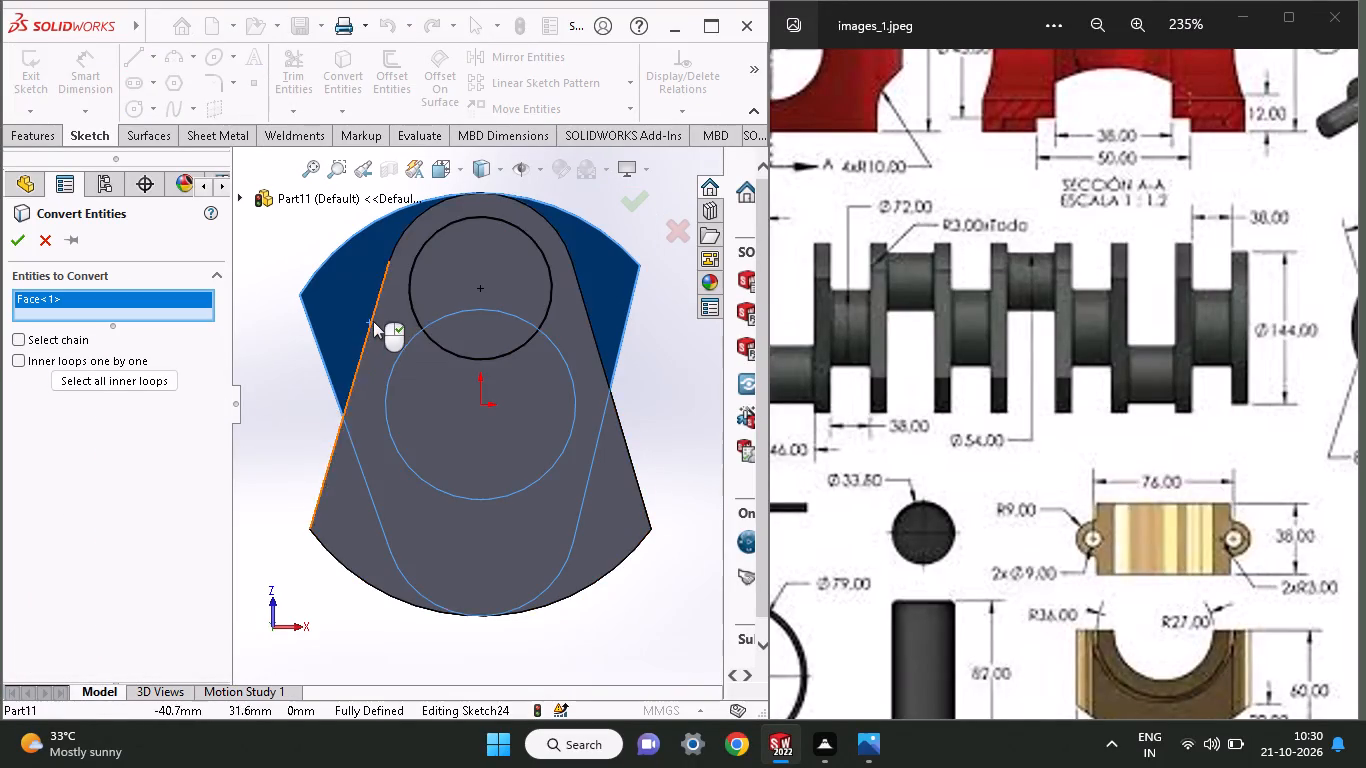
{"action": "right_click", "coordinate": [118, 298]}
{"action": "left_click", "coordinate": [142, 329]}
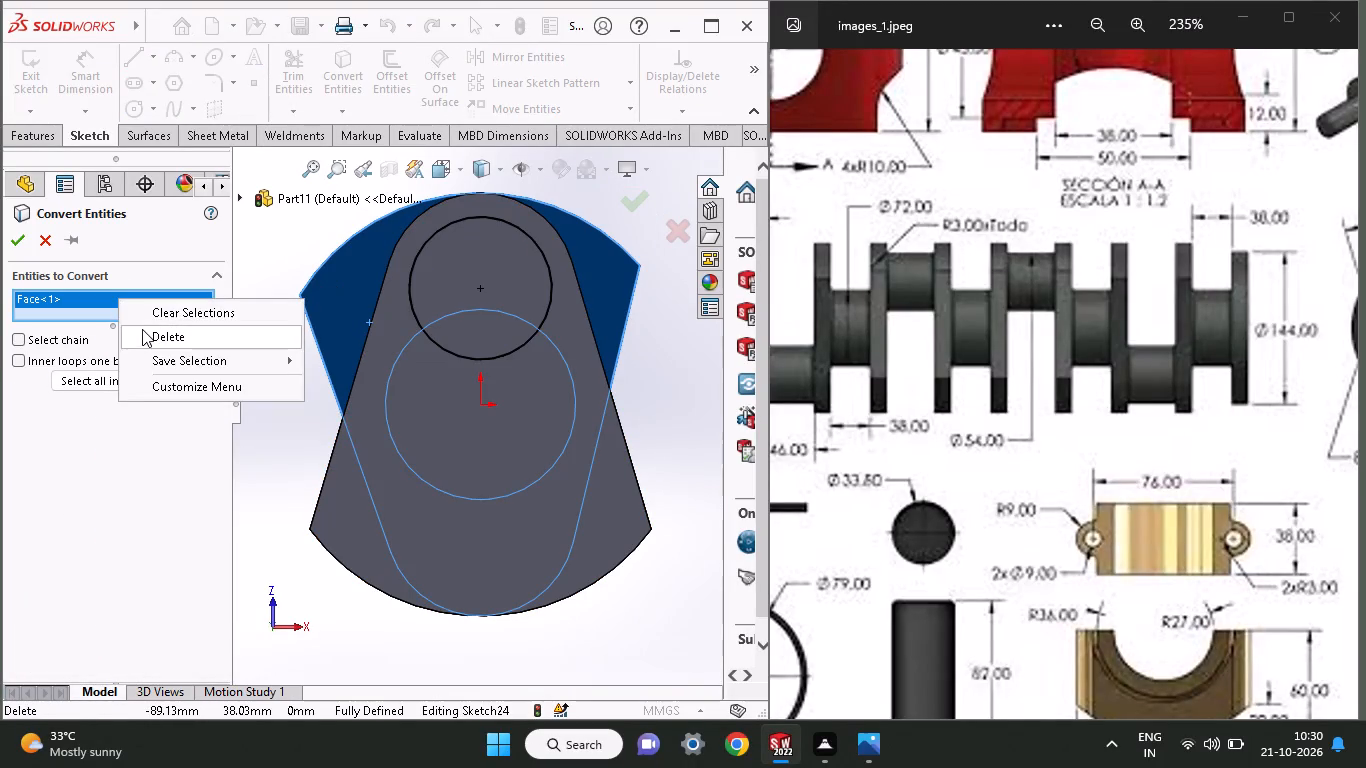
{"action": "left_click", "coordinate": [322, 480]}
{"action": "left_click", "coordinate": [332, 557]}
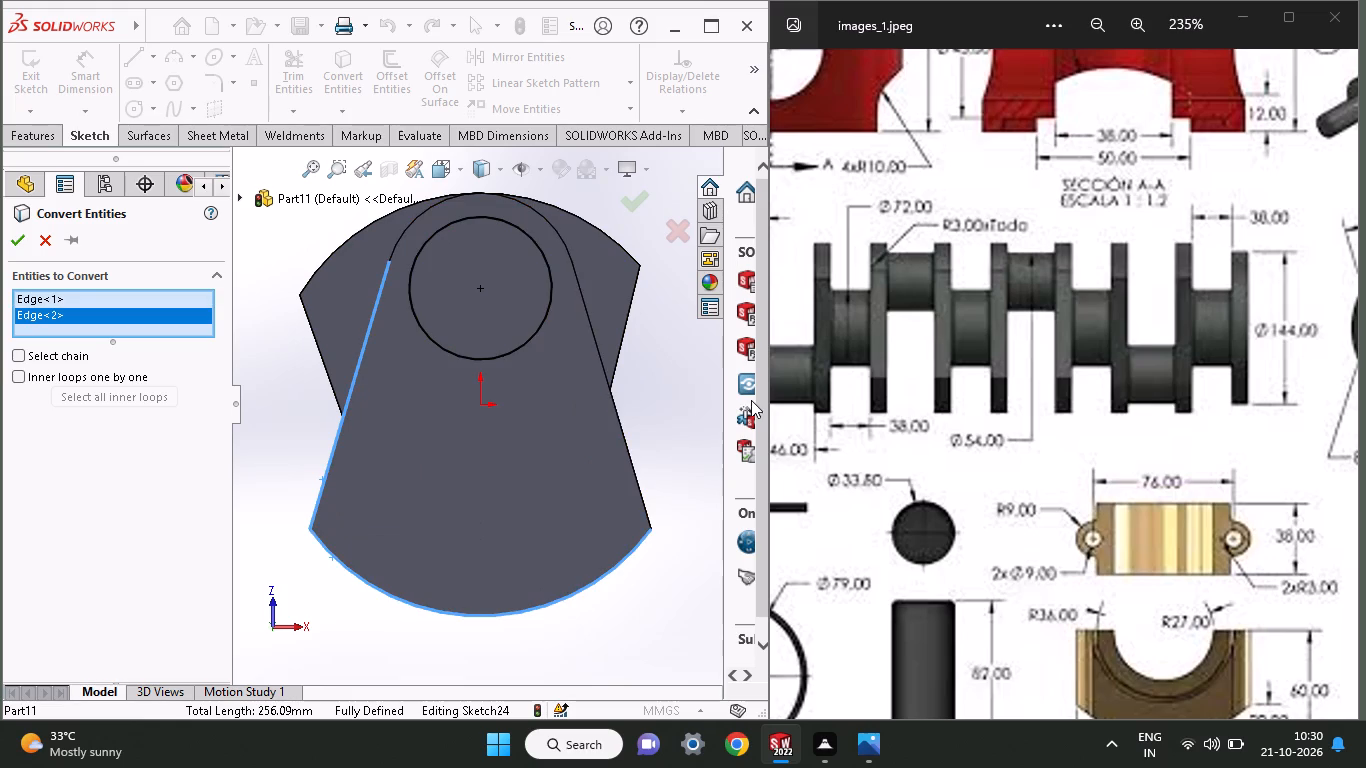
{"action": "left_click", "coordinate": [616, 415]}
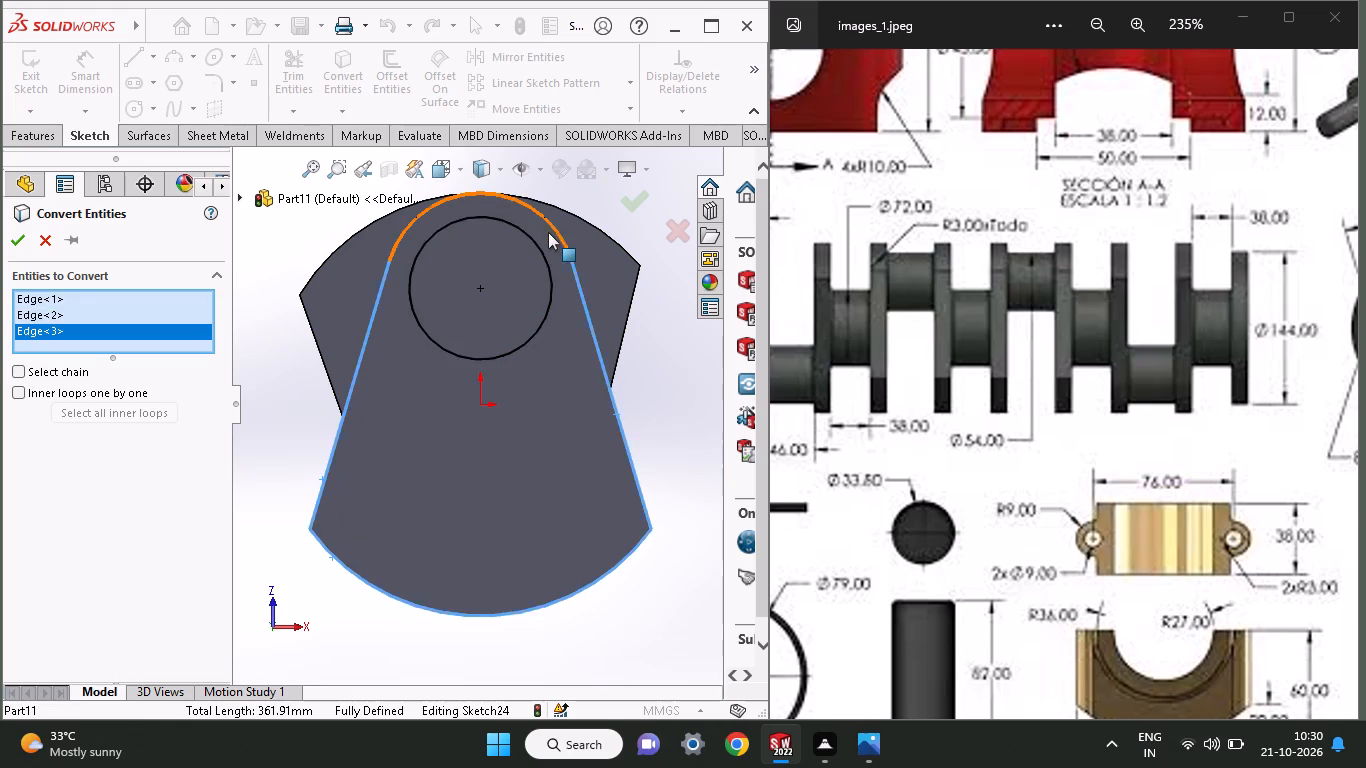
{"action": "left_click", "coordinate": [555, 231]}
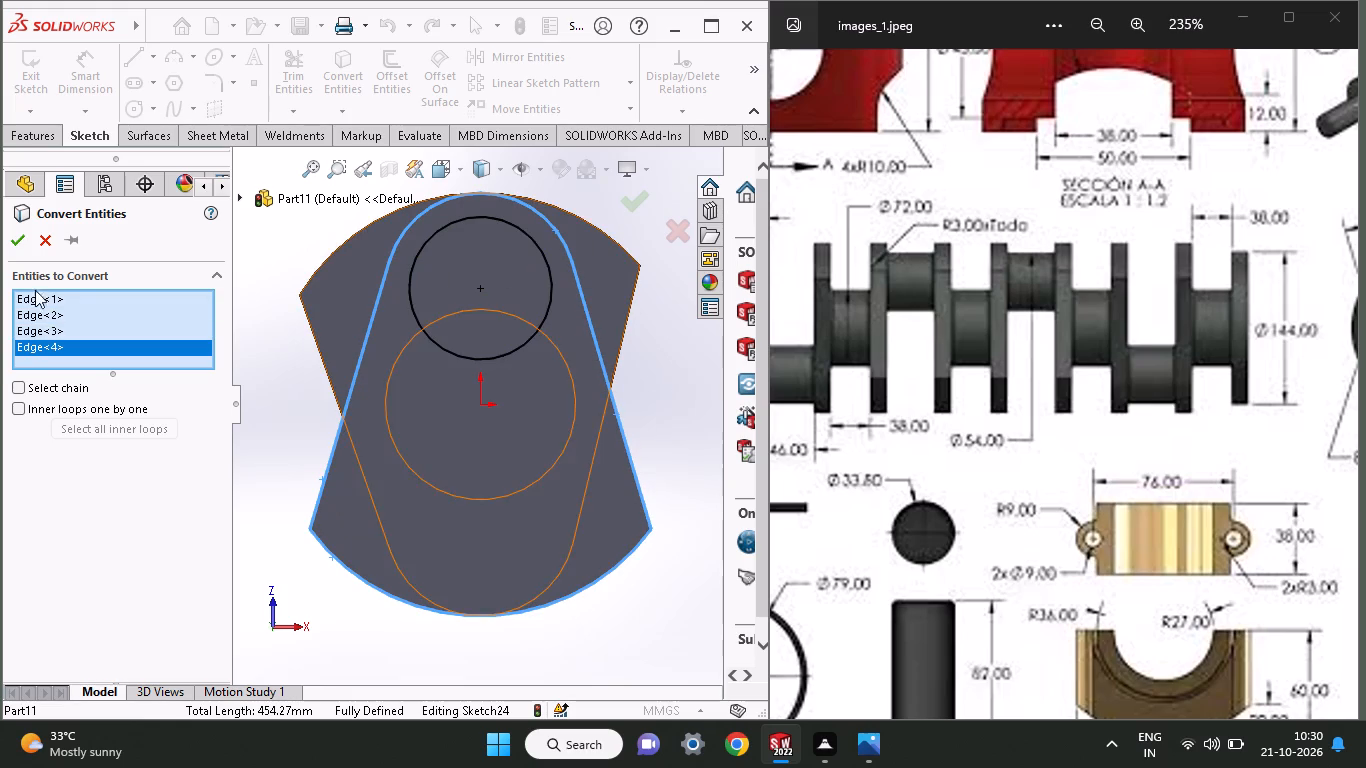
{"action": "left_click", "coordinate": [19, 238]}
Extrude the converted web outline 15 mm as a blind merged boss to form the eighth web.
{"action": "left_click", "coordinate": [22, 139]}
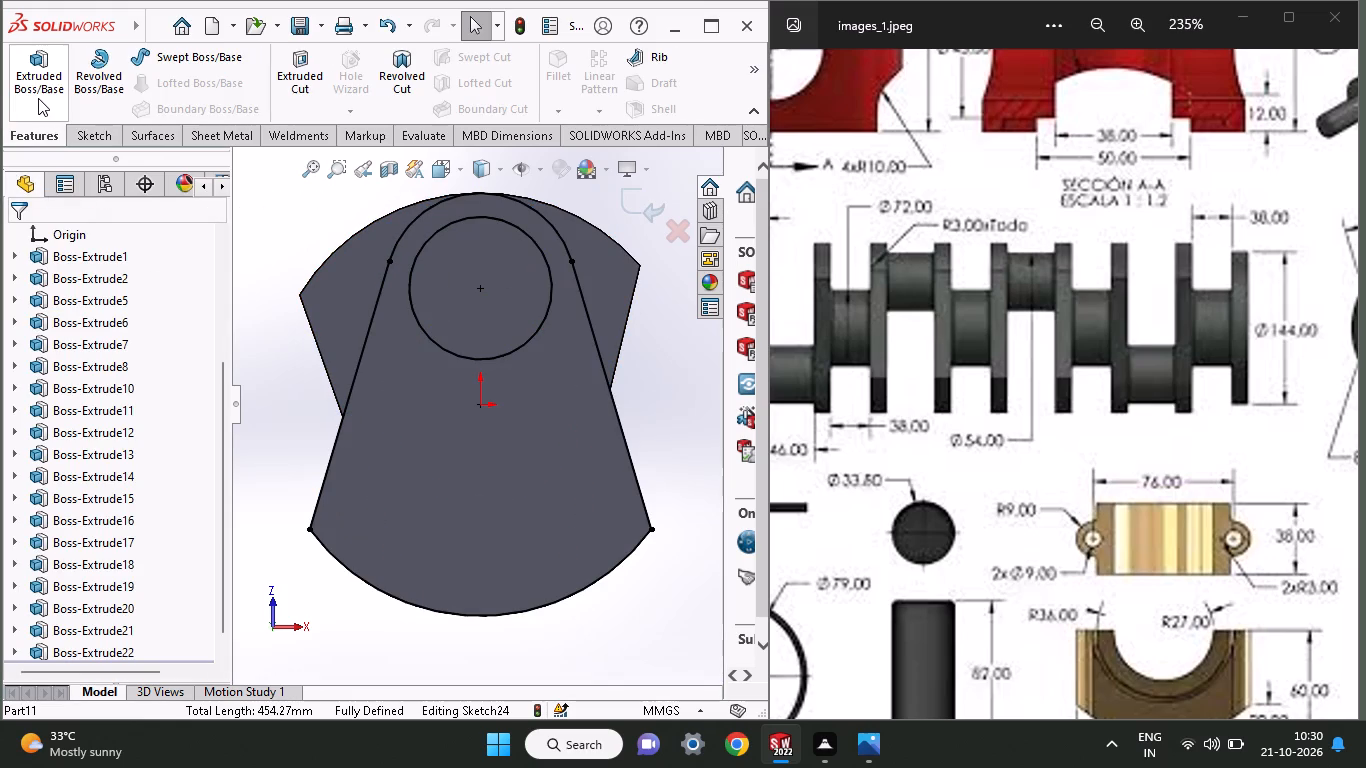
{"action": "left_click", "coordinate": [42, 92]}
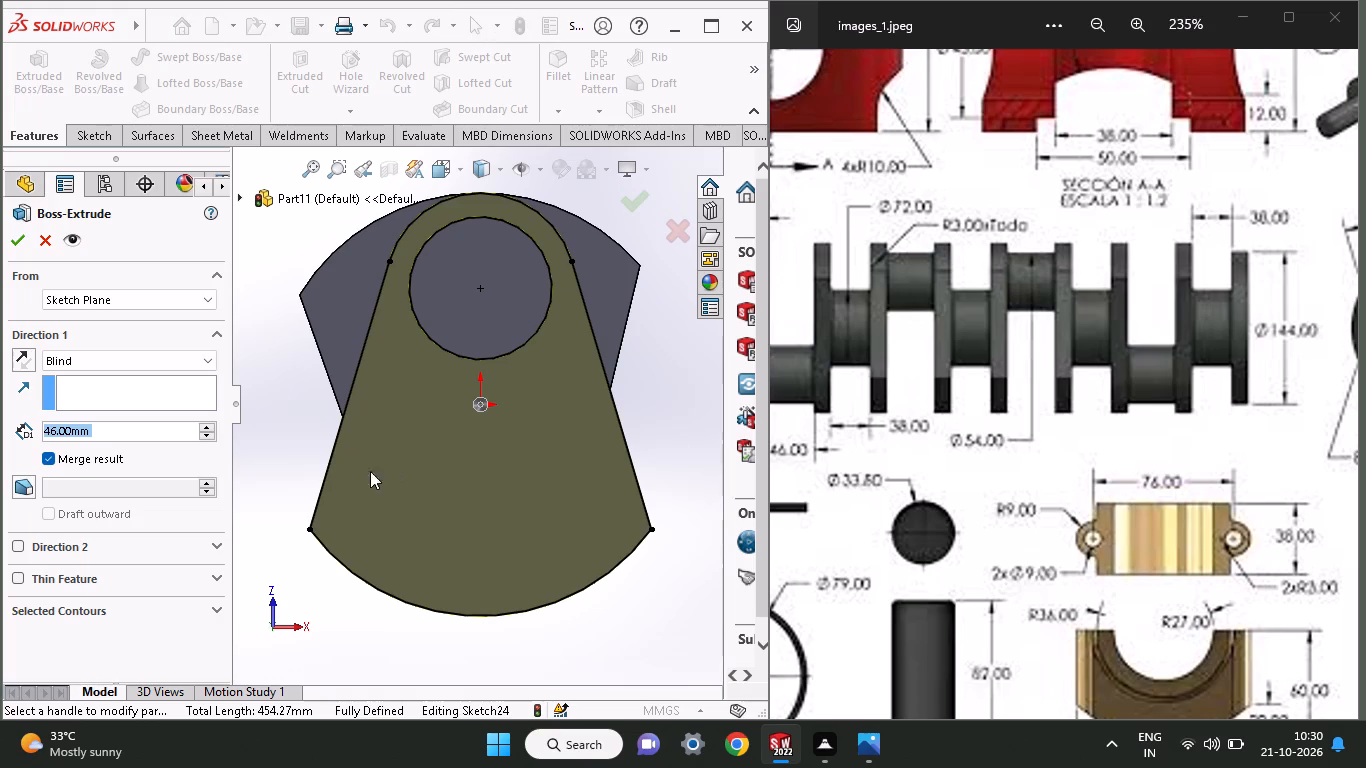
{"action": "left_click", "coordinate": [474, 315]}
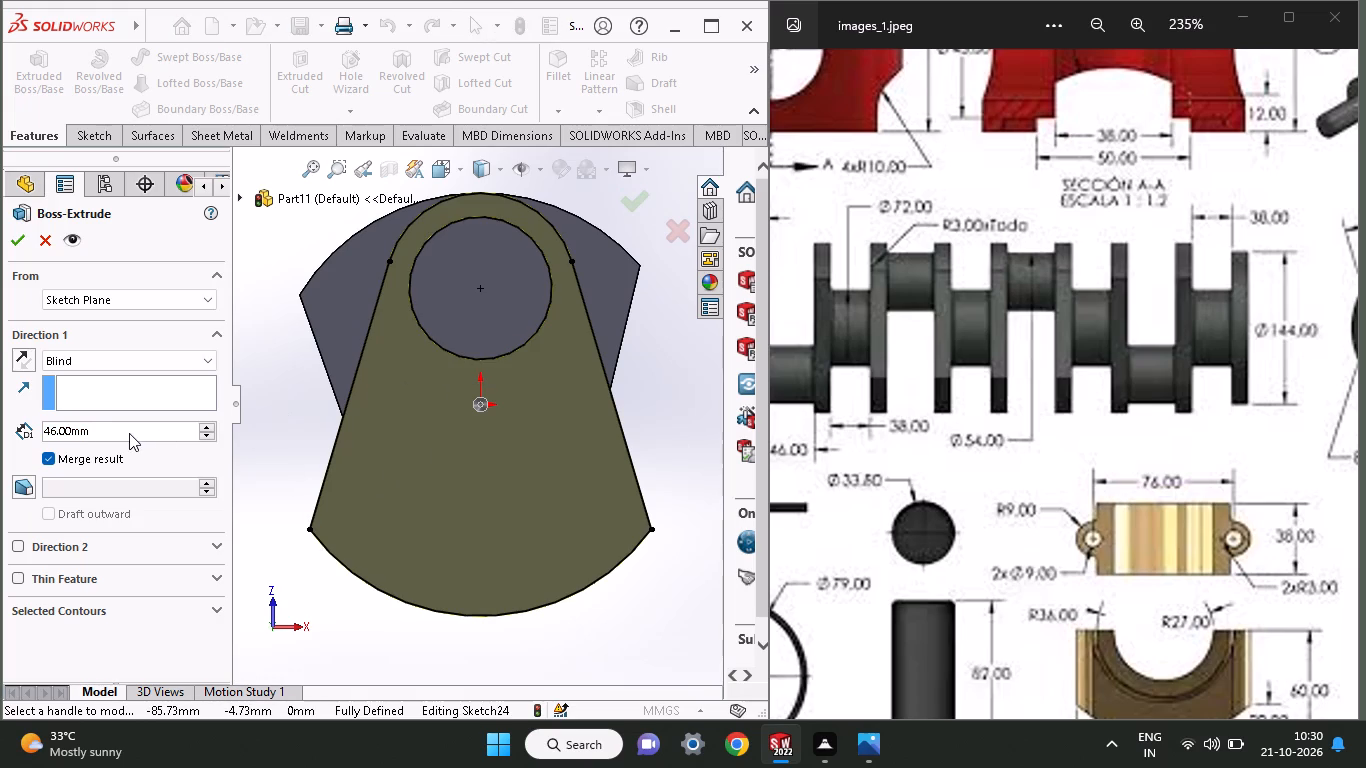
{"action": "left_click_drag", "start_coordinate": [99, 428], "coordinate": [0, 438]}
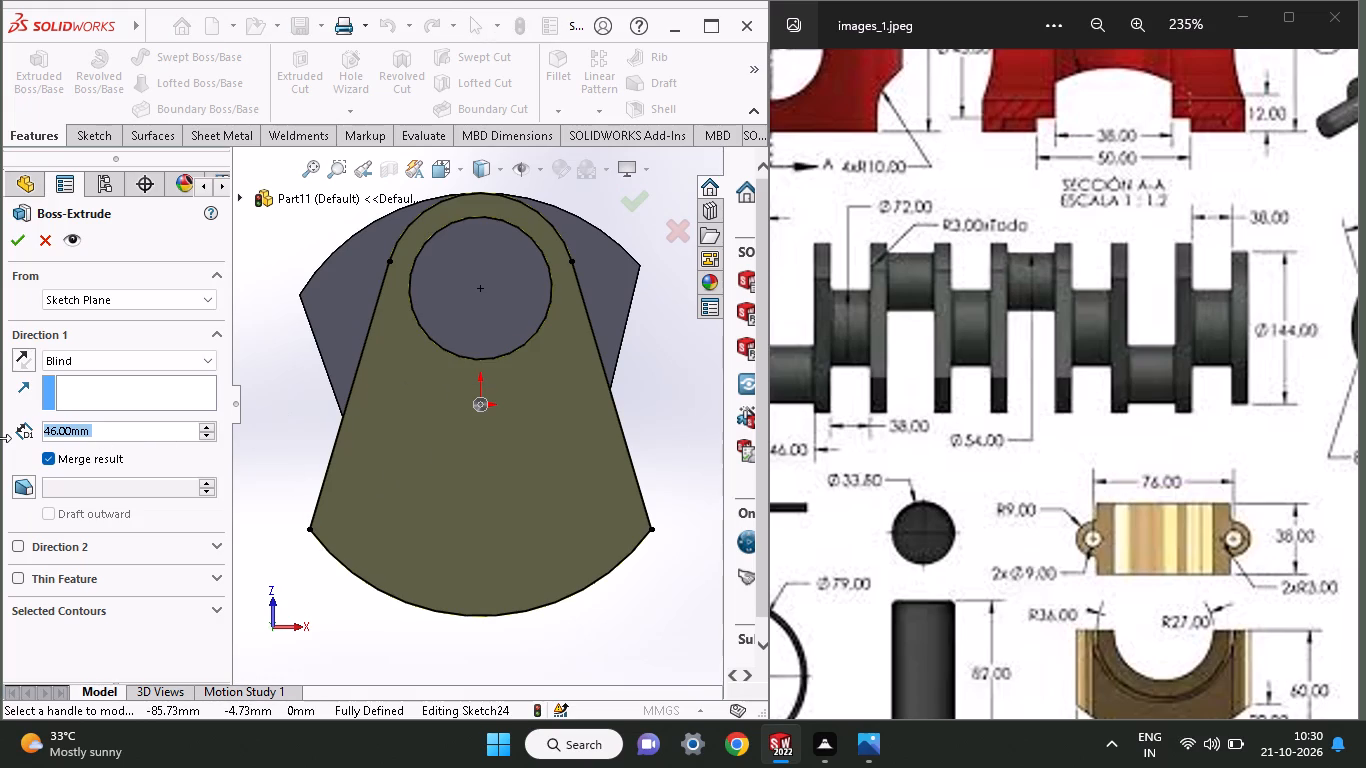
{"action": "type", "text": "15"}
{"action": "key", "text": "Return"}
{"action": "left_click", "coordinate": [15, 243]}
On the crankpin's end face inside the eighth web's hole, sketch a circle centred 44 mm from the origin, matching the crankpin's edge.
{"action": "middle_click_drag", "start_coordinate": [484, 487], "coordinate": [512, 491]}
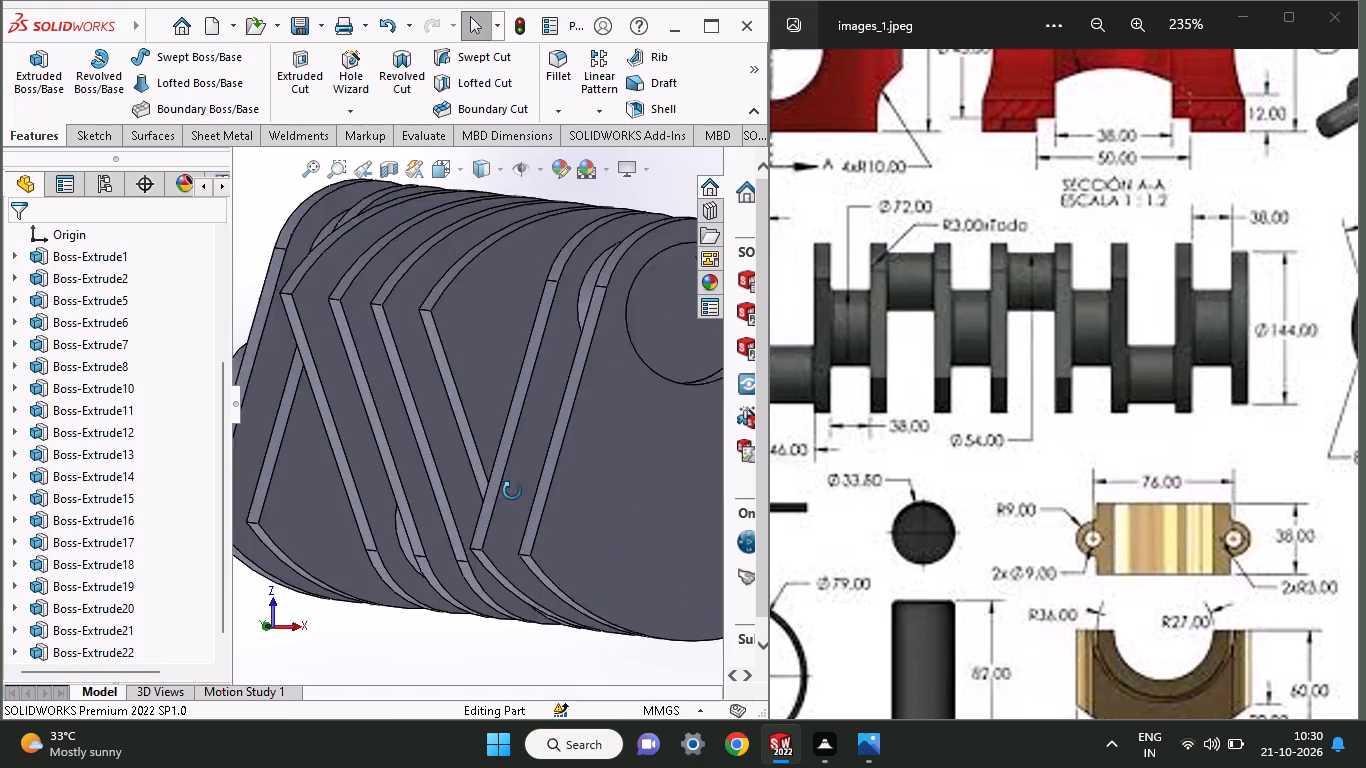
{"action": "middle_click_drag", "start_coordinate": [512, 491], "coordinate": [466, 521]}
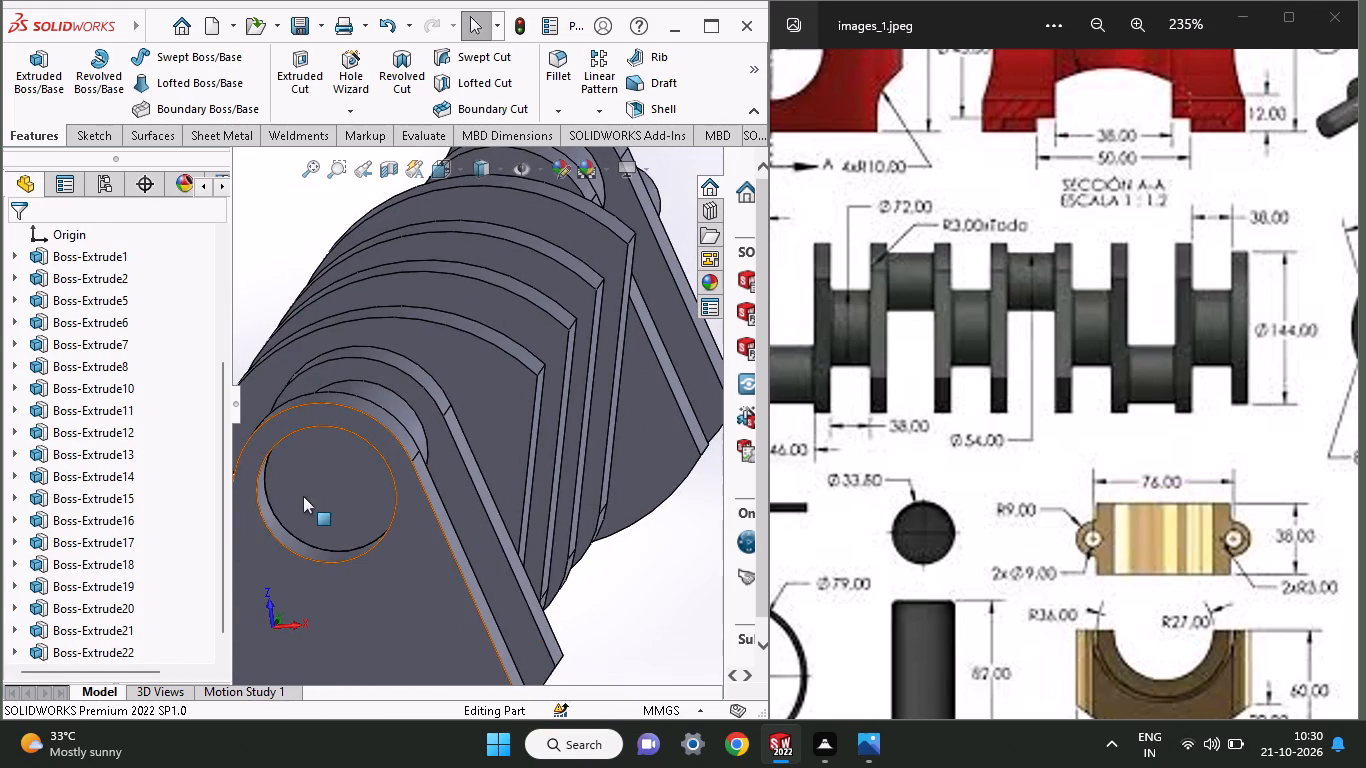
{"action": "middle_click_drag", "start_coordinate": [355, 496], "coordinate": [329, 515]}
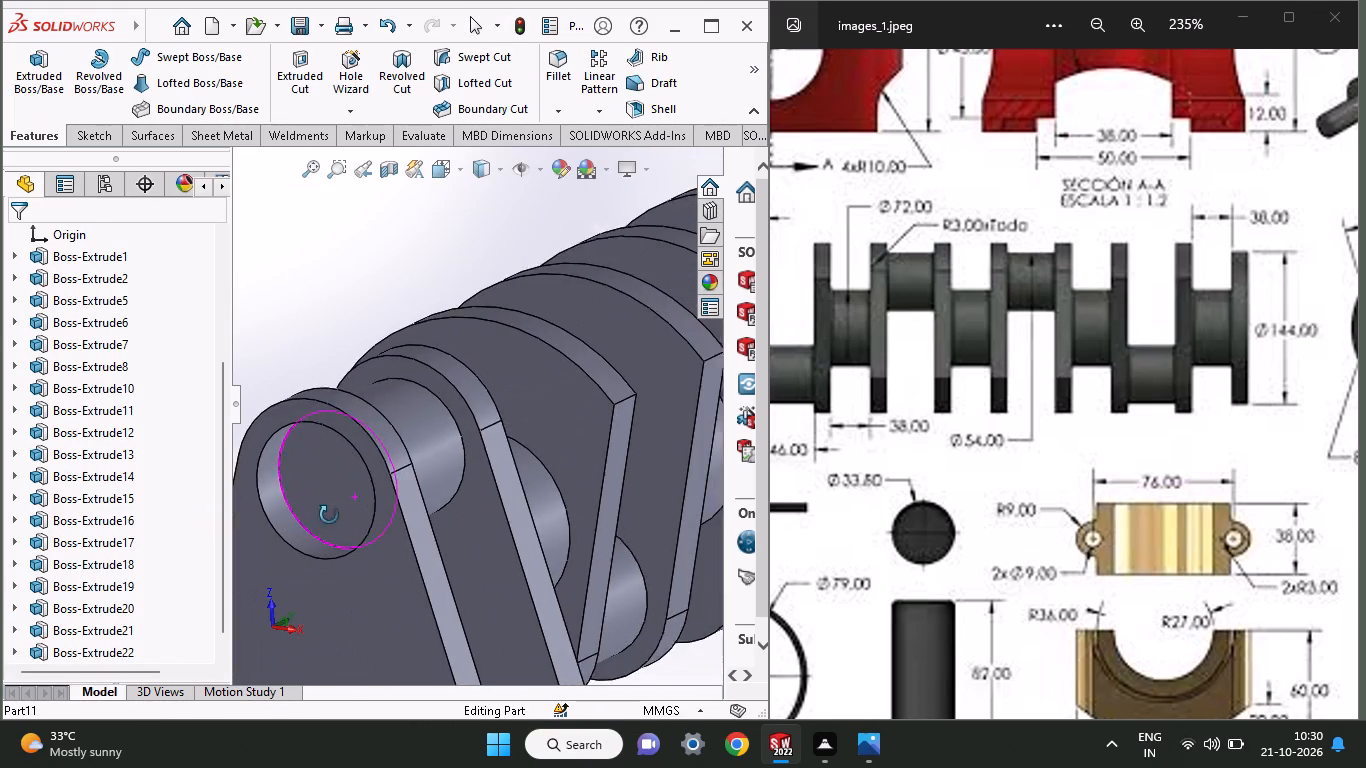
{"action": "middle_click_drag", "start_coordinate": [329, 515], "coordinate": [332, 514]}
{"action": "left_click", "coordinate": [314, 502]}
{"action": "left_click", "coordinate": [412, 456]}
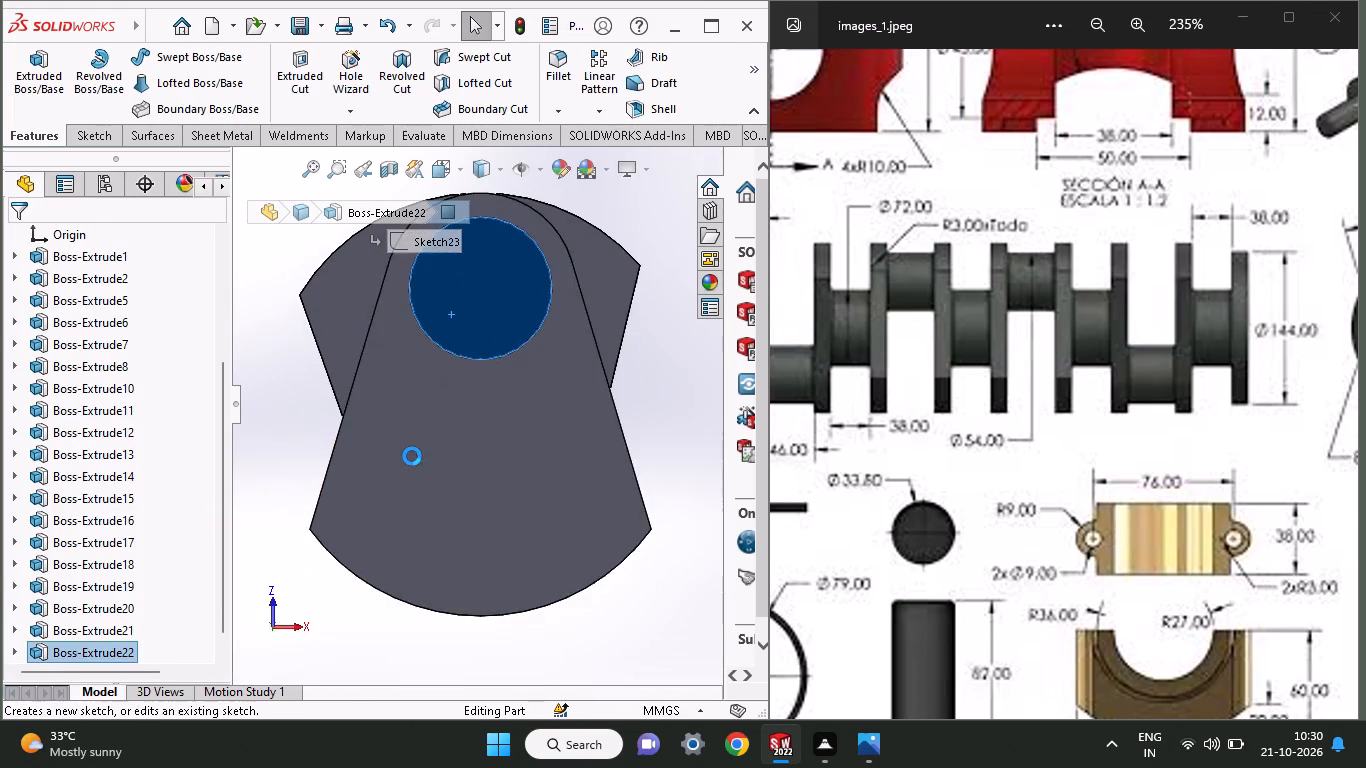
{"action": "left_click", "coordinate": [126, 112]}
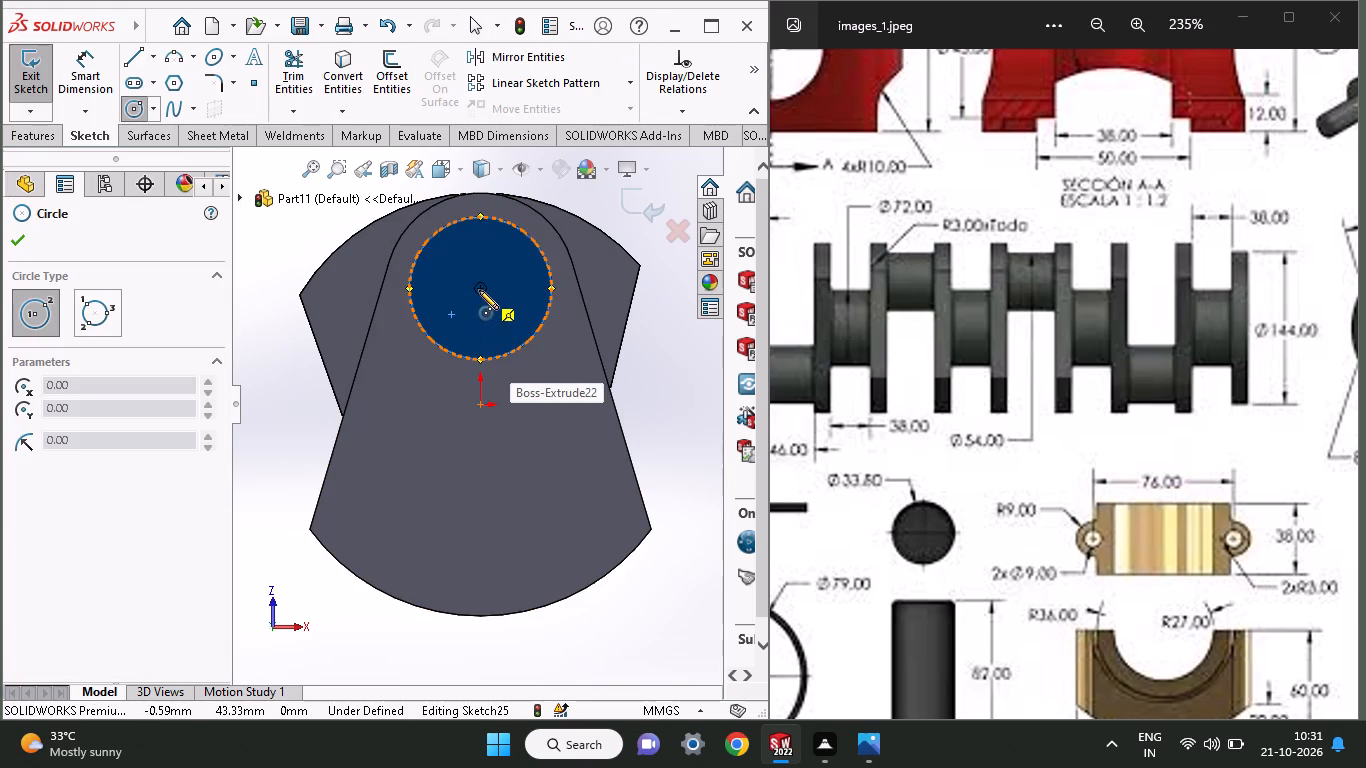
{"action": "left_click", "coordinate": [479, 290]}
{"action": "left_click", "coordinate": [542, 312]}
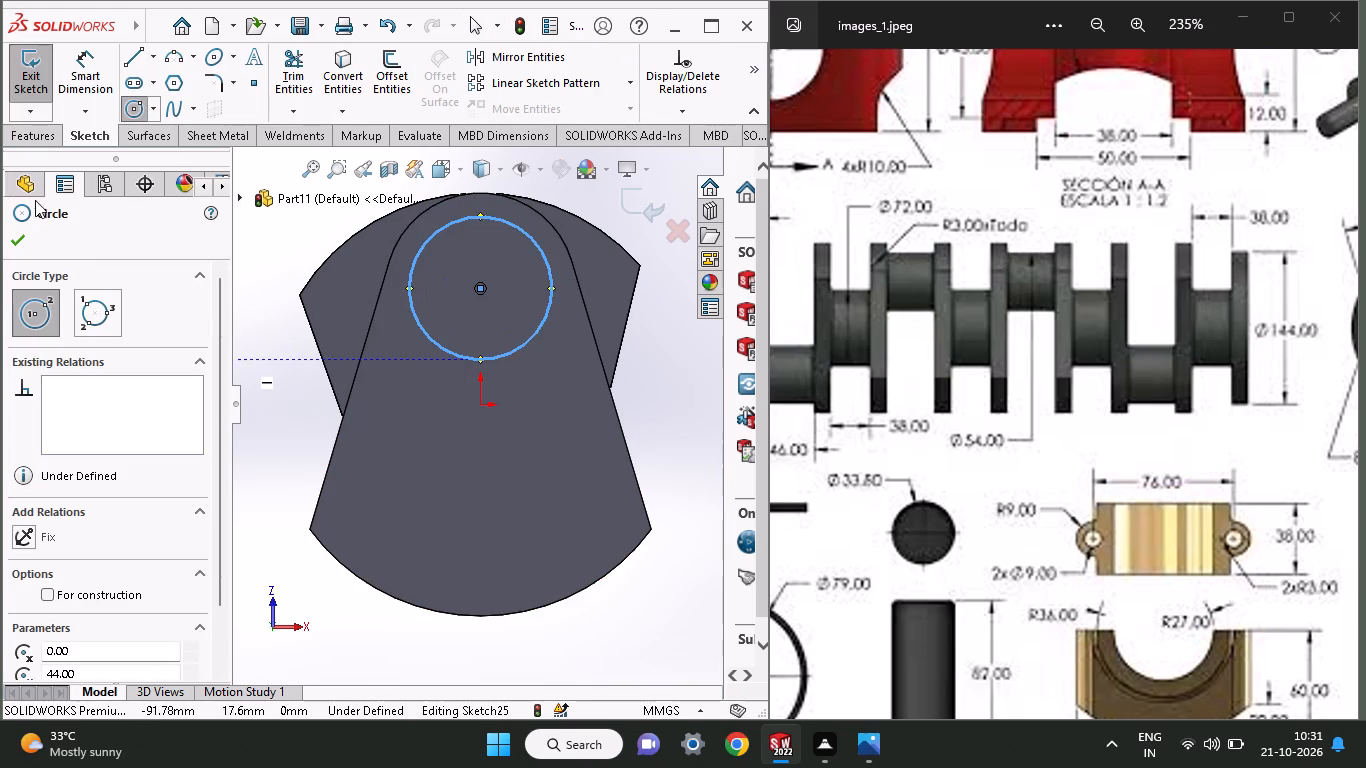
Extrude the crankpin circle 15 mm as a blind merged boss to fill the hole in the eighth web.
{"action": "left_click", "coordinate": [18, 137]}
{"action": "left_click", "coordinate": [23, 82]}
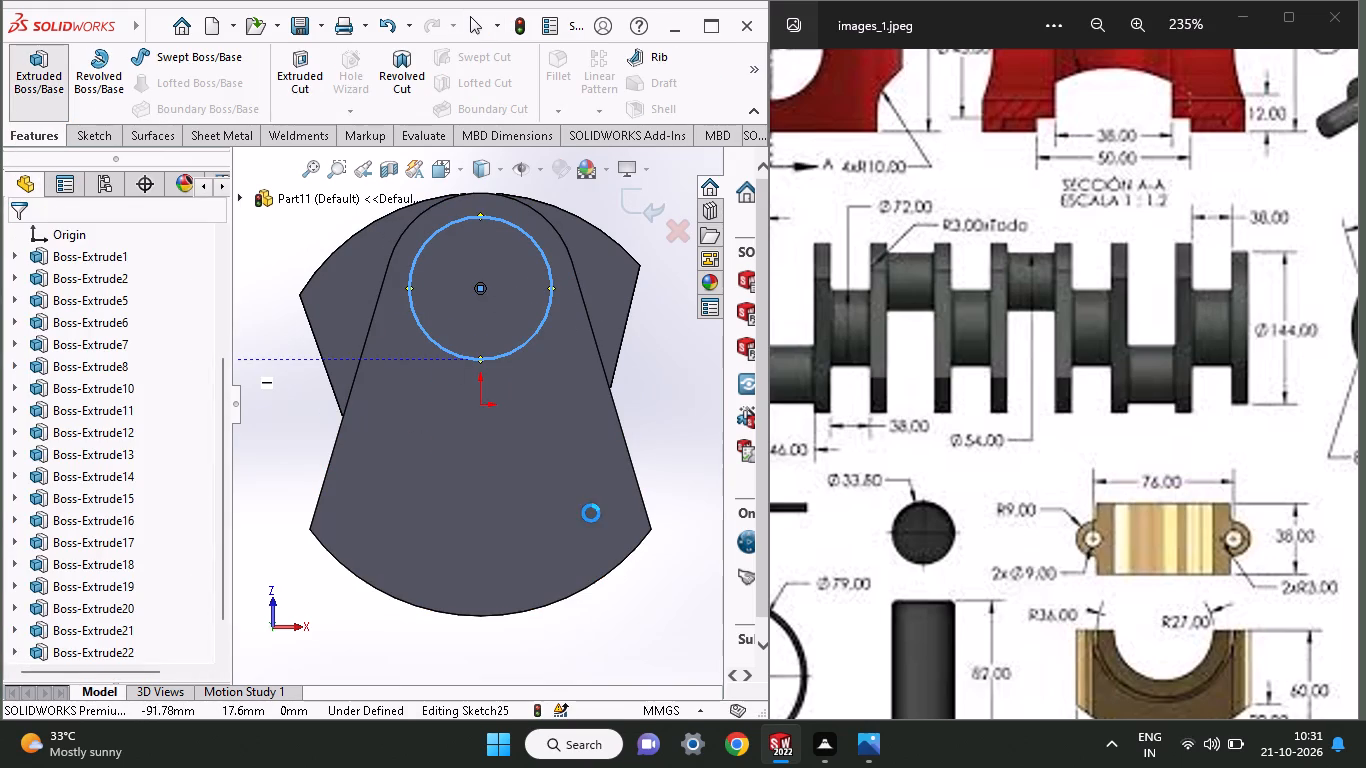
{"action": "middle_click_drag", "start_coordinate": [413, 407], "coordinate": [432, 408]}
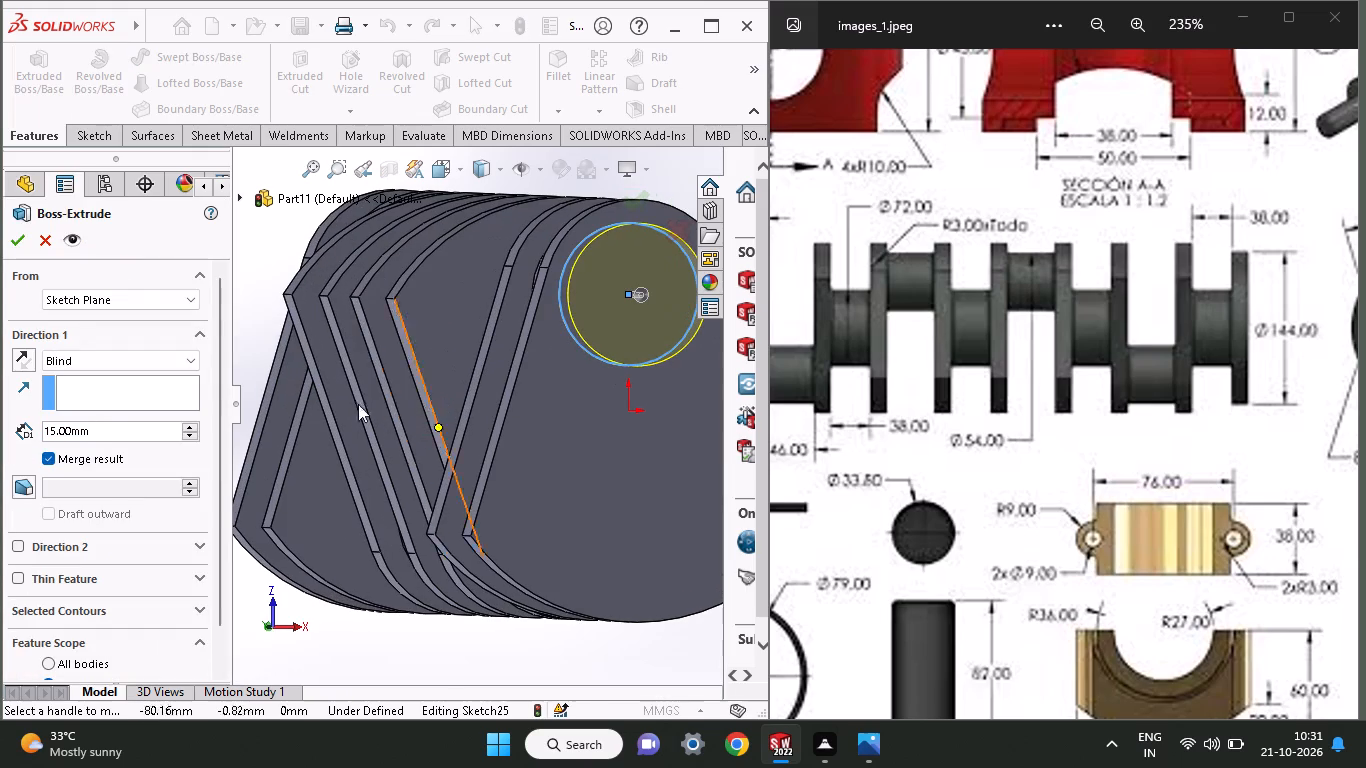
{"action": "left_click", "coordinate": [20, 247]}
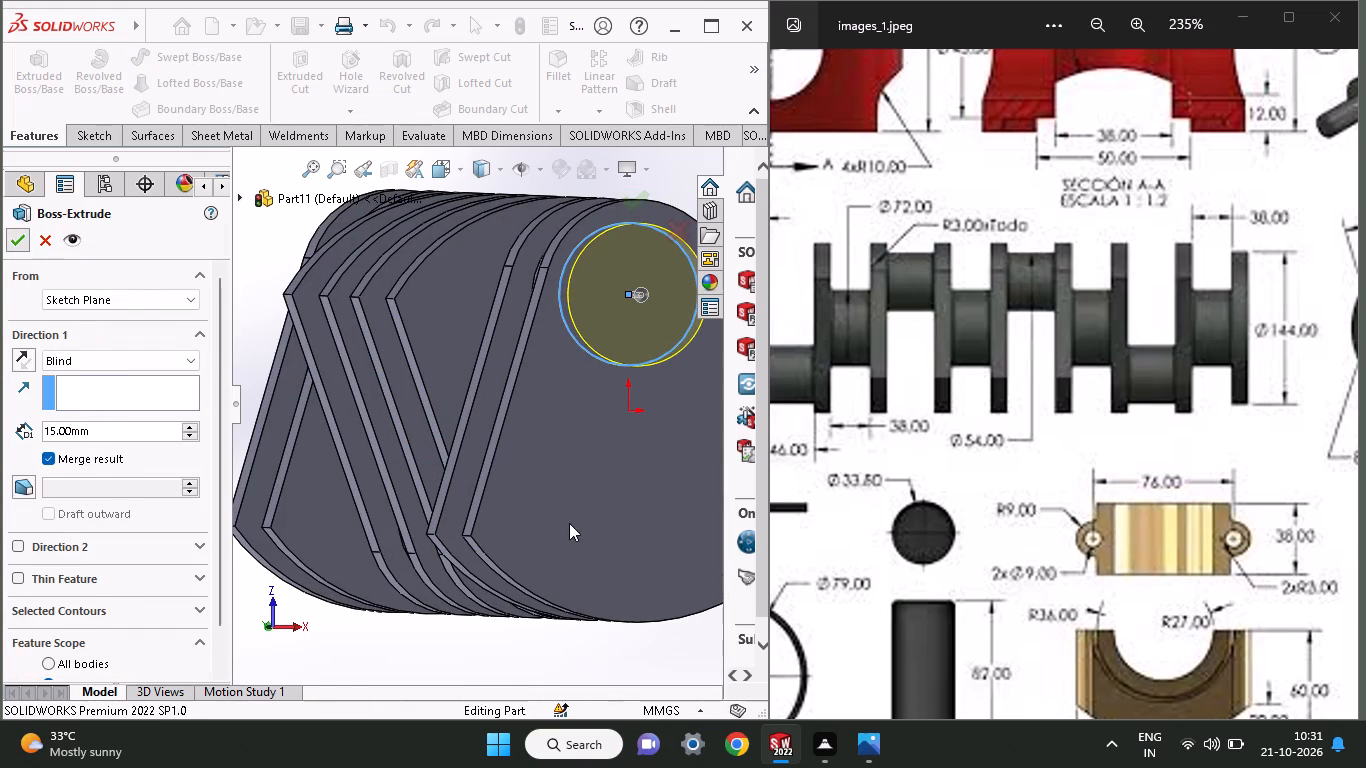
On the eighth web's outer face, sketch a circle centred on the origin and dimension its diameter to 72 mm.
{"action": "left_click", "coordinate": [587, 445]}
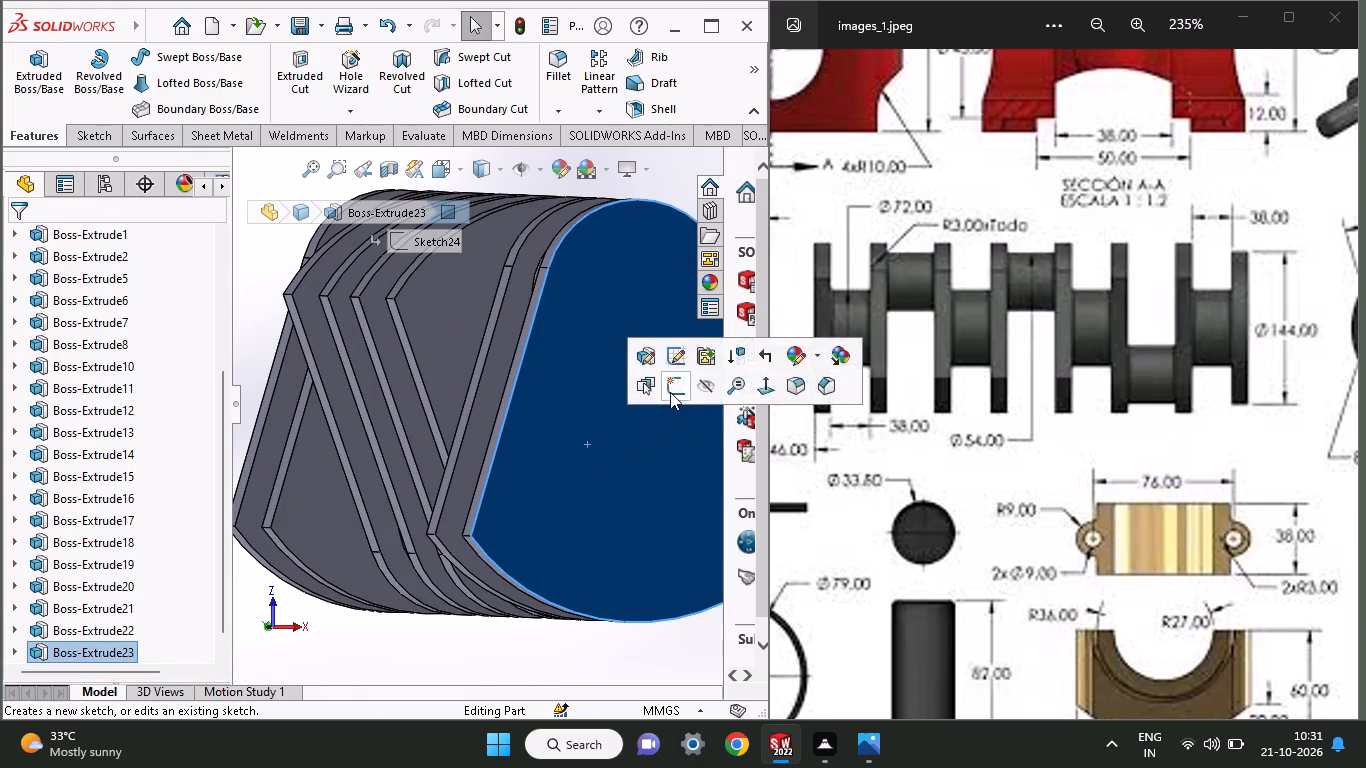
{"action": "left_click", "coordinate": [670, 392]}
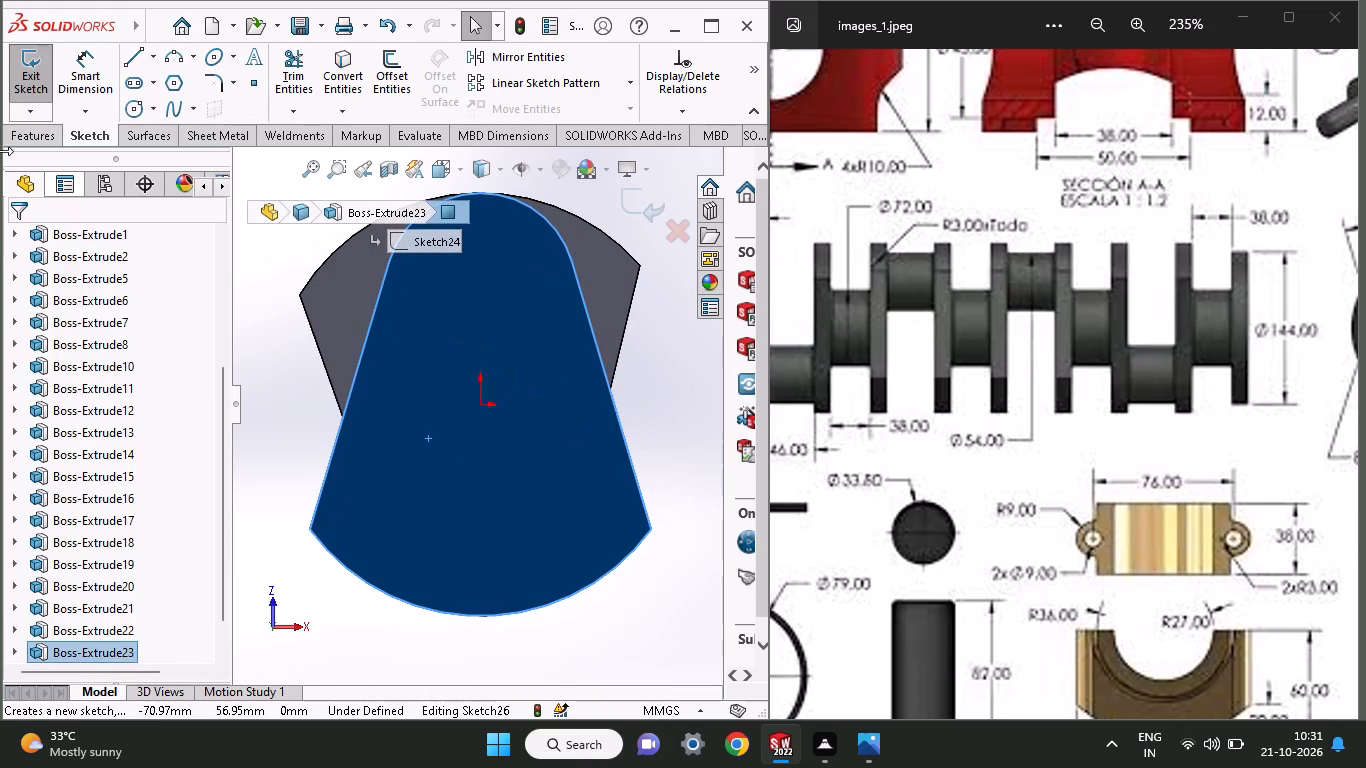
{"action": "left_click", "coordinate": [130, 115]}
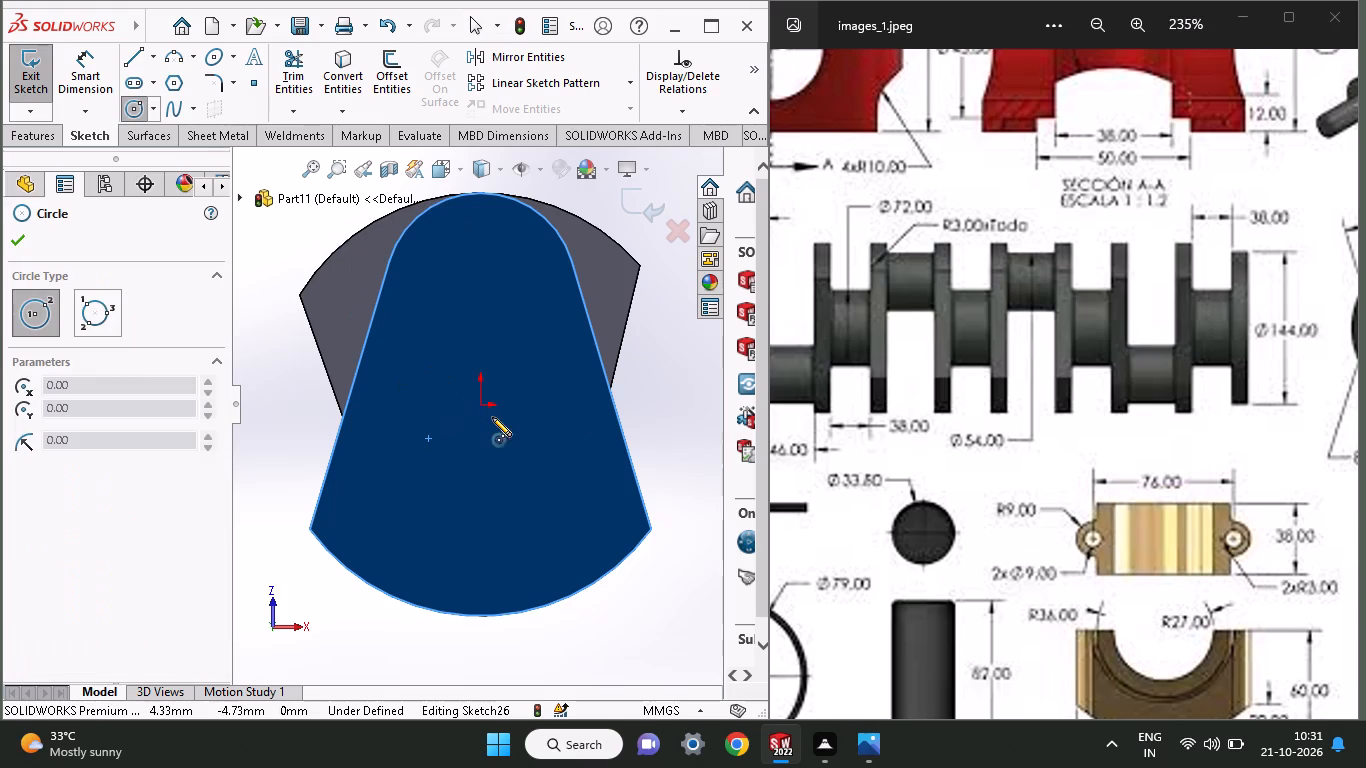
{"action": "left_click", "coordinate": [480, 402]}
{"action": "left_click", "coordinate": [536, 449]}
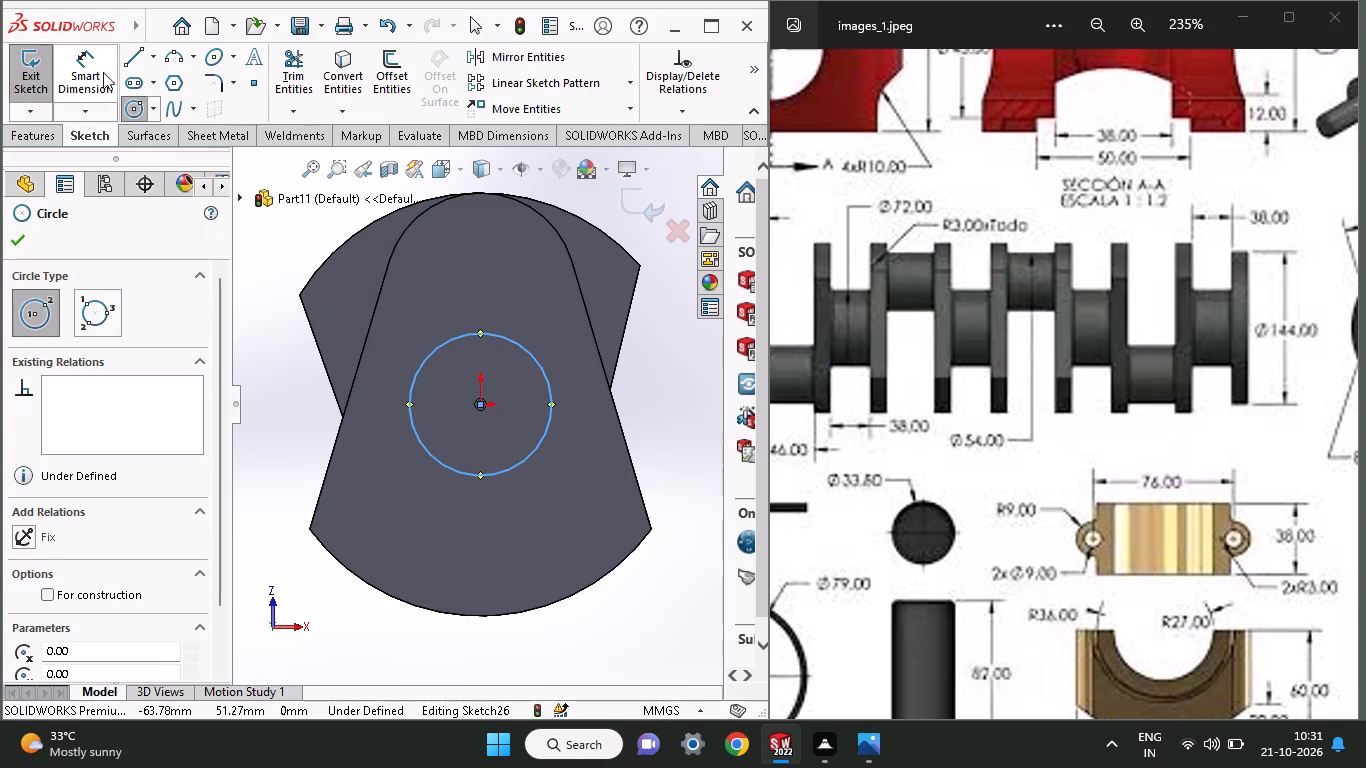
{"action": "left_click", "coordinate": [109, 72]}
{"action": "left_click", "coordinate": [480, 335]}
{"action": "left_click", "coordinate": [489, 274]}
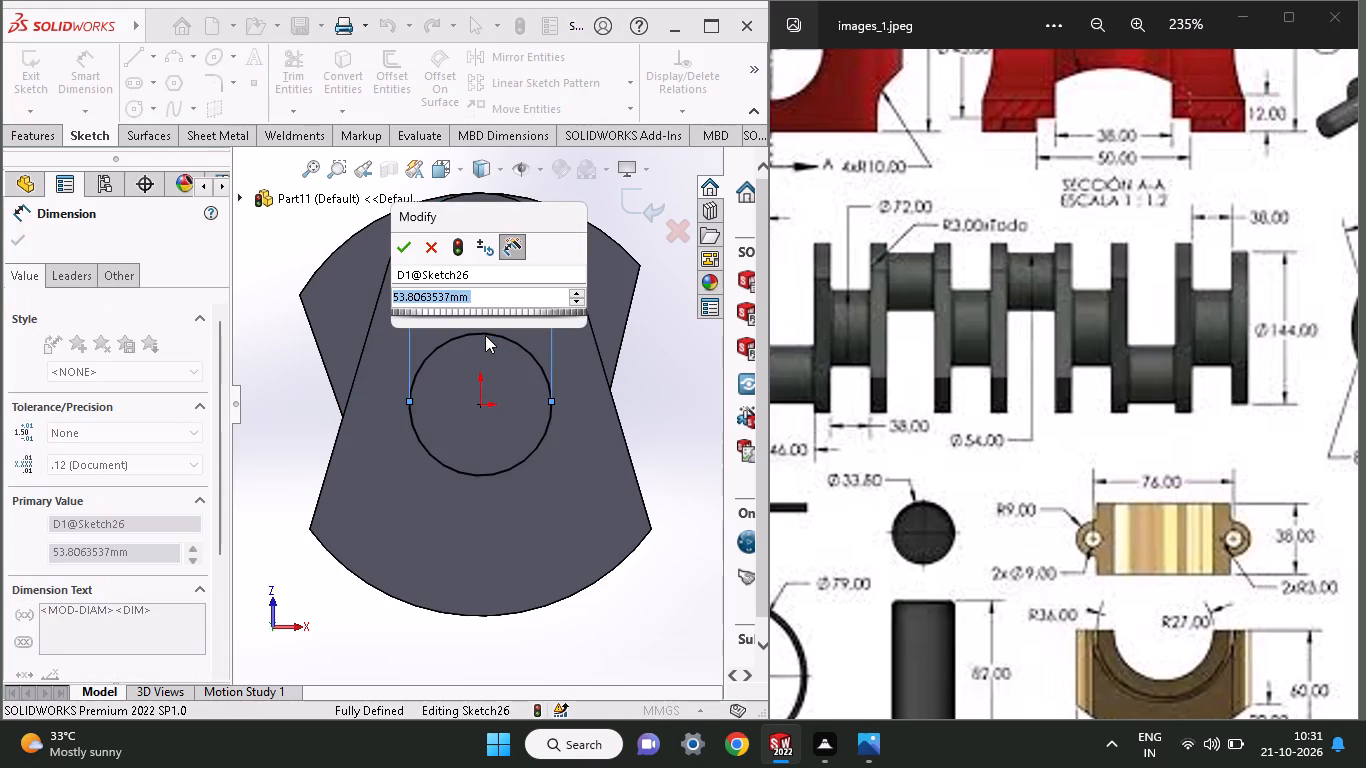
{"action": "type", "text": "72"}
{"action": "key", "text": "Return"}
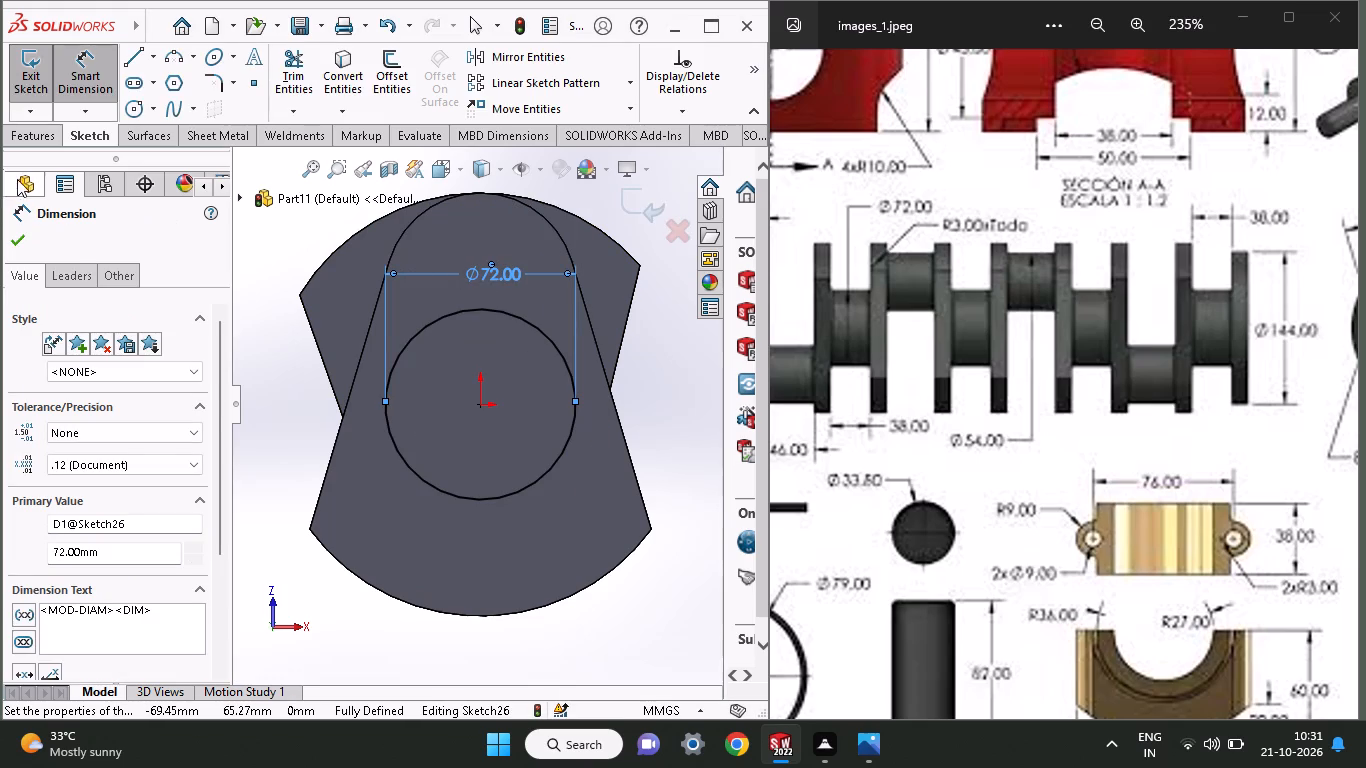
Extrude the 72 mm circle 38 mm as a blind merged boss to form the end main journal.
{"action": "left_click", "coordinate": [41, 132]}
{"action": "left_click", "coordinate": [26, 80]}
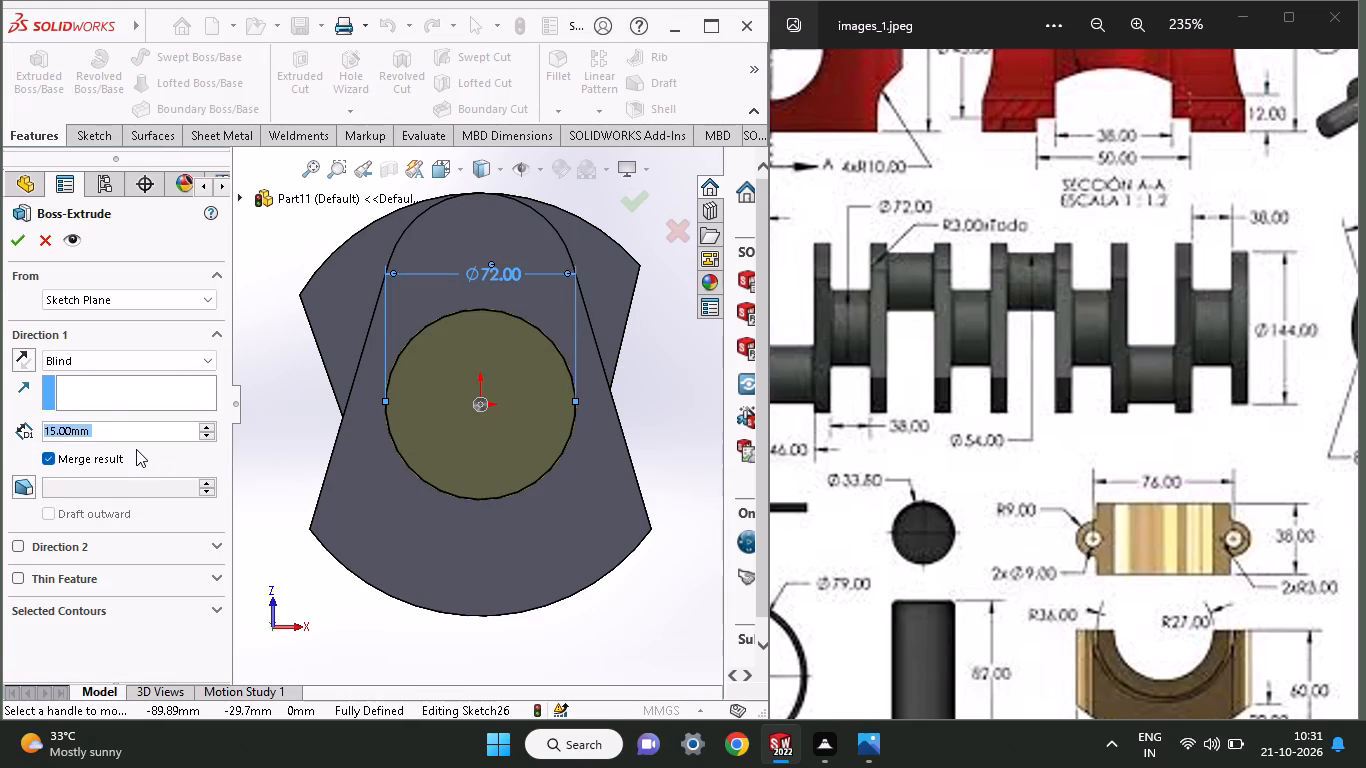
{"action": "type", "text": "38"}
{"action": "key", "text": "Return"}
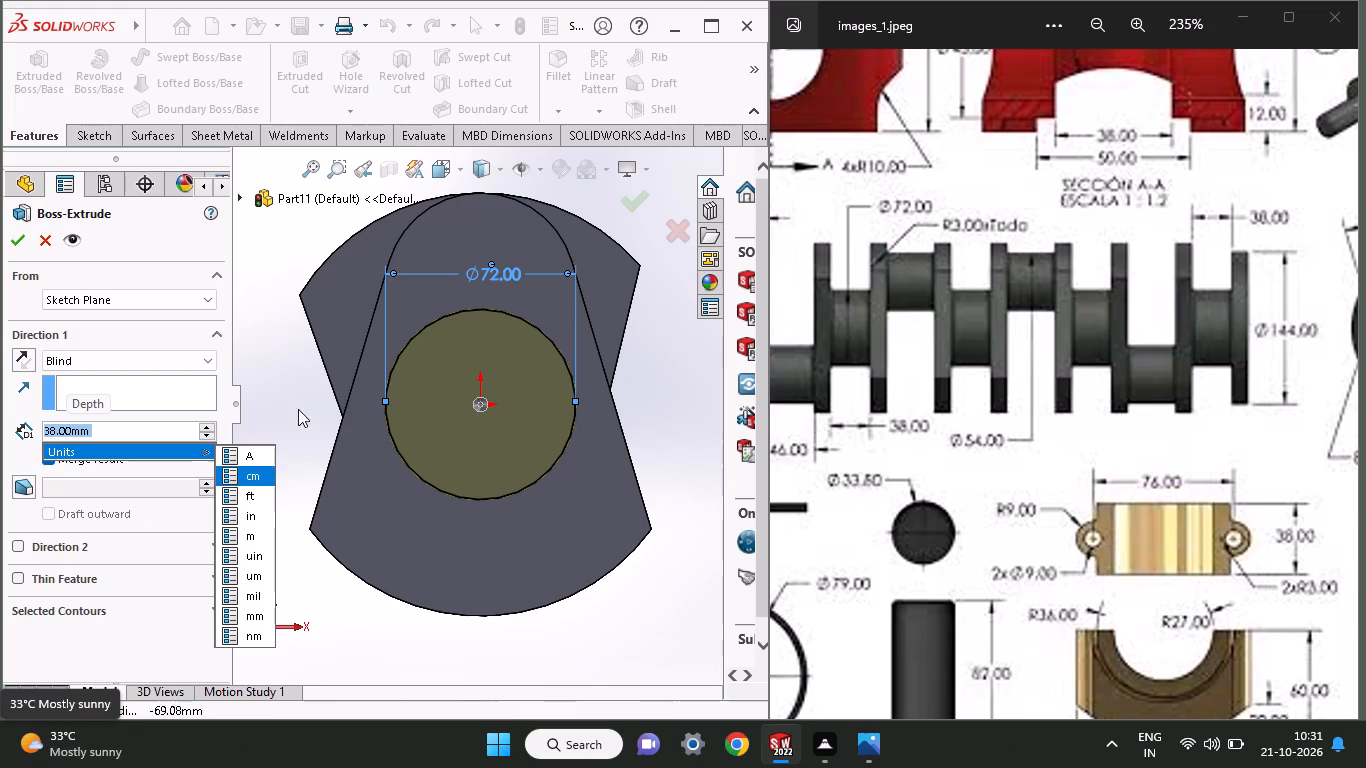
{"action": "left_click", "coordinate": [245, 428]}
{"action": "middle_click_drag", "start_coordinate": [313, 404], "coordinate": [348, 417]}
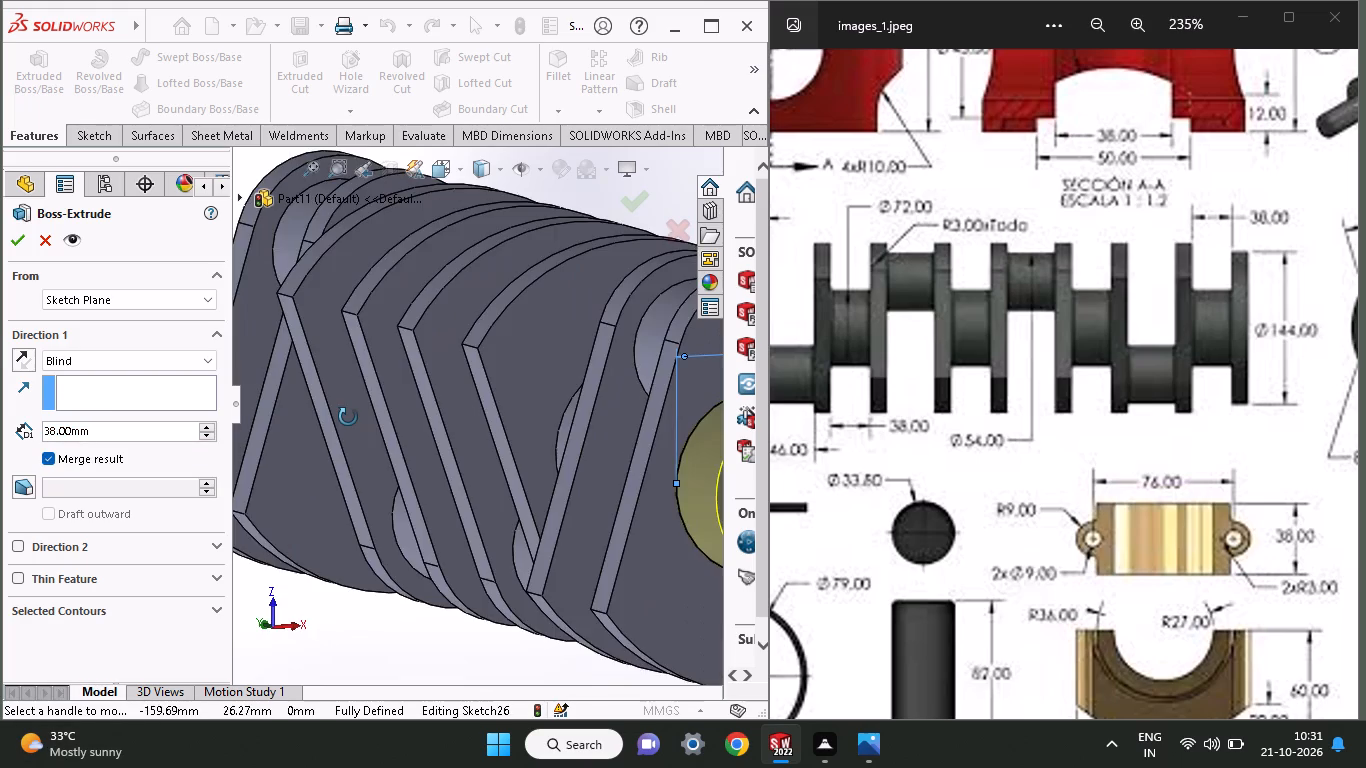
{"action": "middle_click_drag", "start_coordinate": [348, 417], "coordinate": [318, 419]}
{"action": "left_click", "coordinate": [16, 243]}
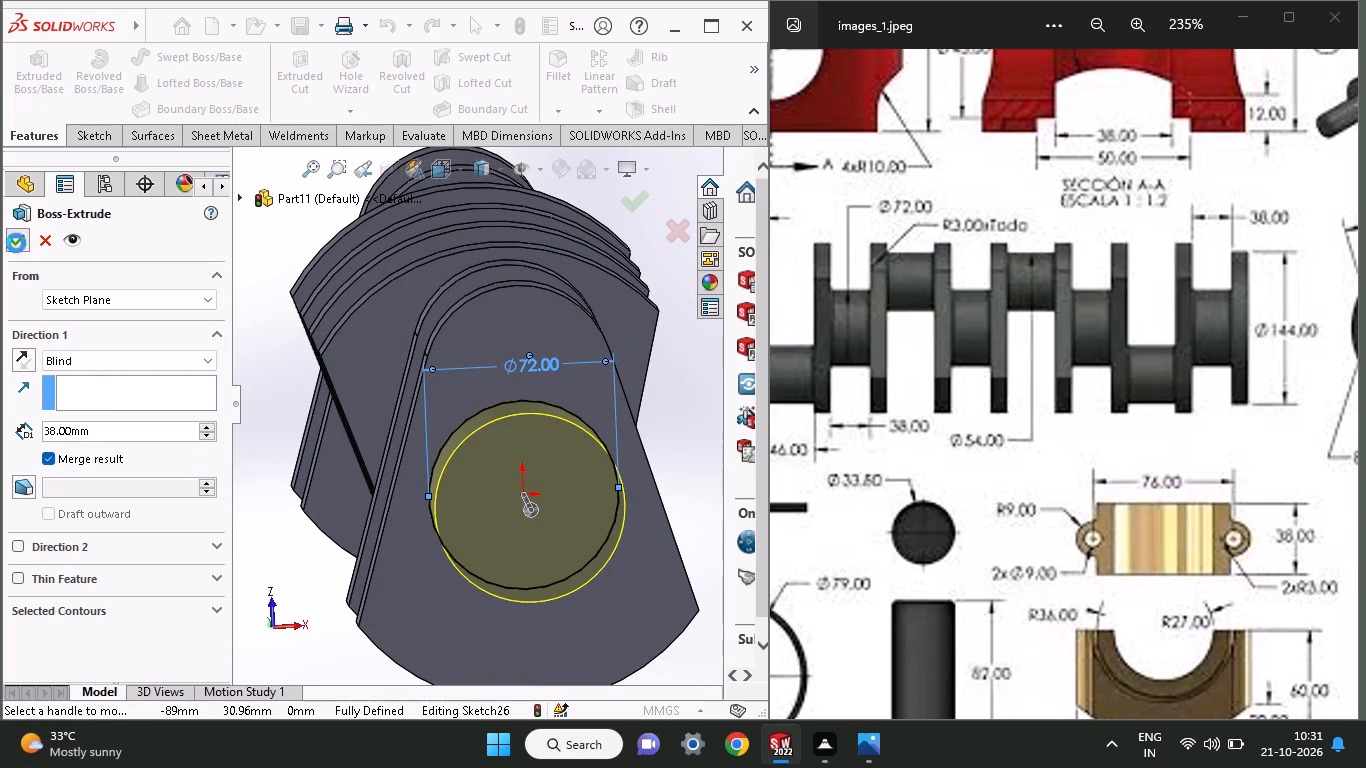
On the end journal's outer face, sketch a circle centred on the origin and dimension its diameter to 144 mm.
{"action": "left_click", "coordinate": [496, 543]}
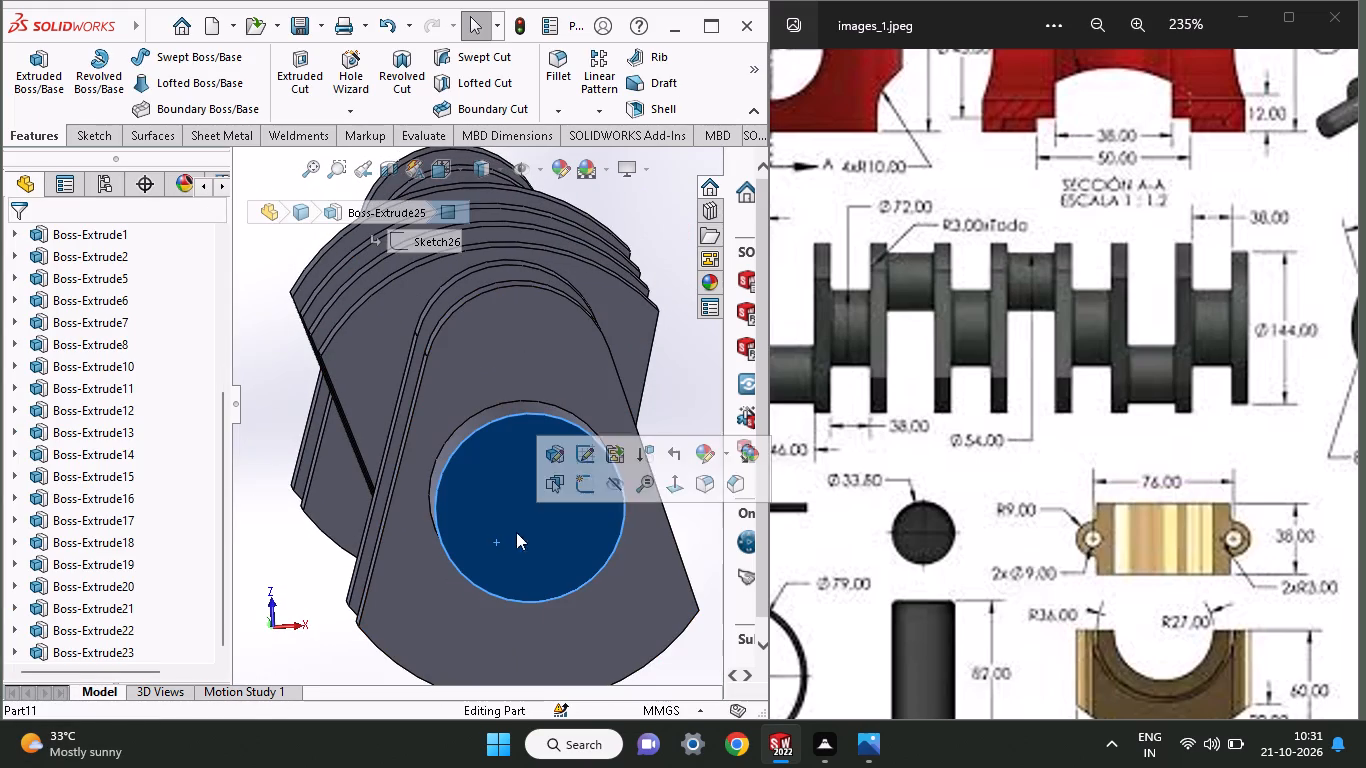
{"action": "left_click", "coordinate": [593, 487]}
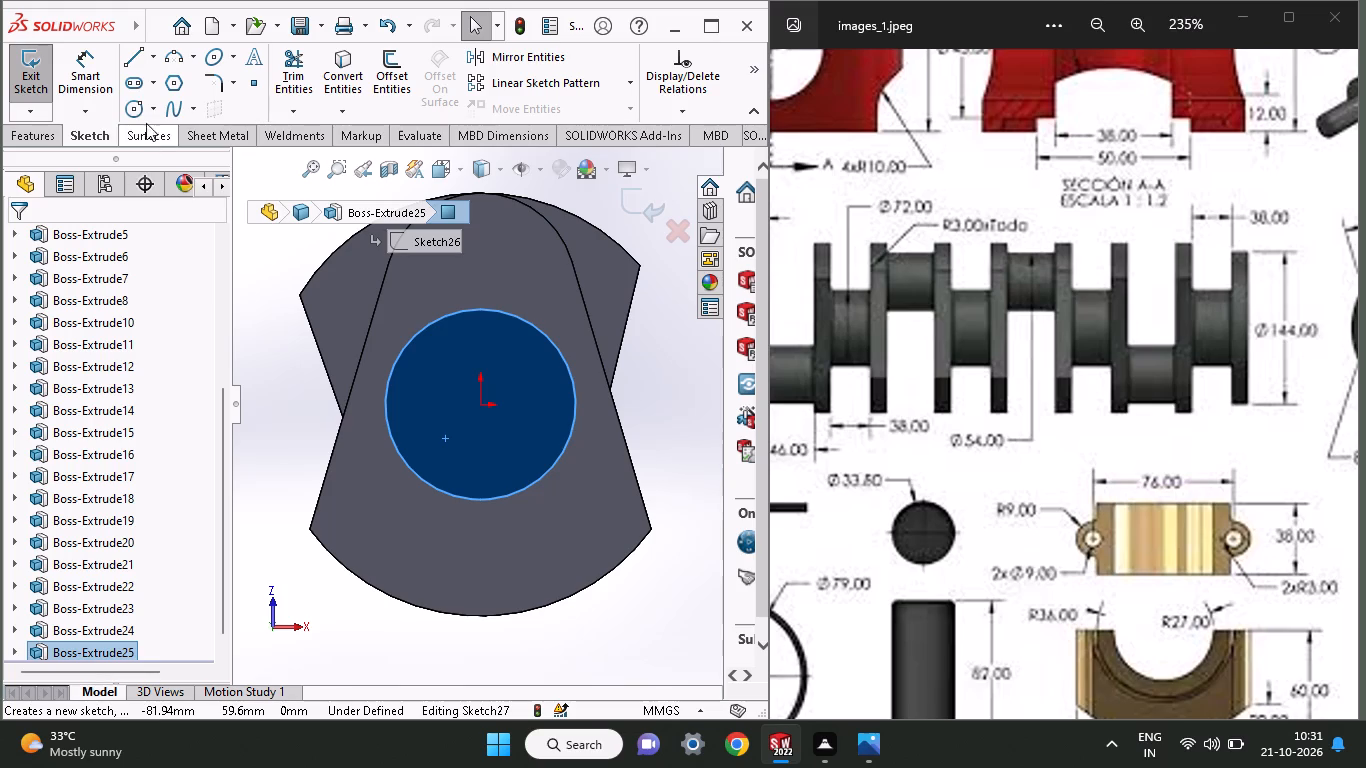
{"action": "left_click", "coordinate": [125, 101]}
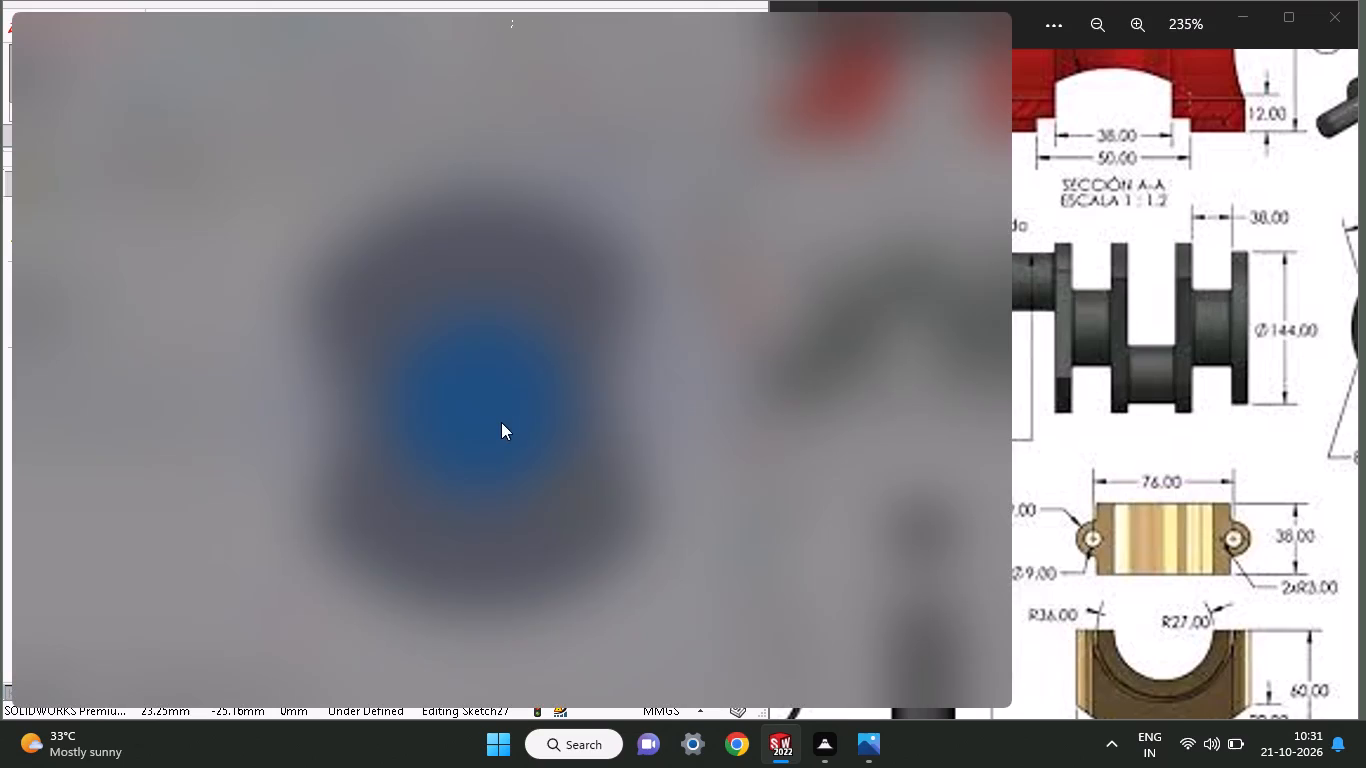
{"action": "left_click", "coordinate": [1110, 443]}
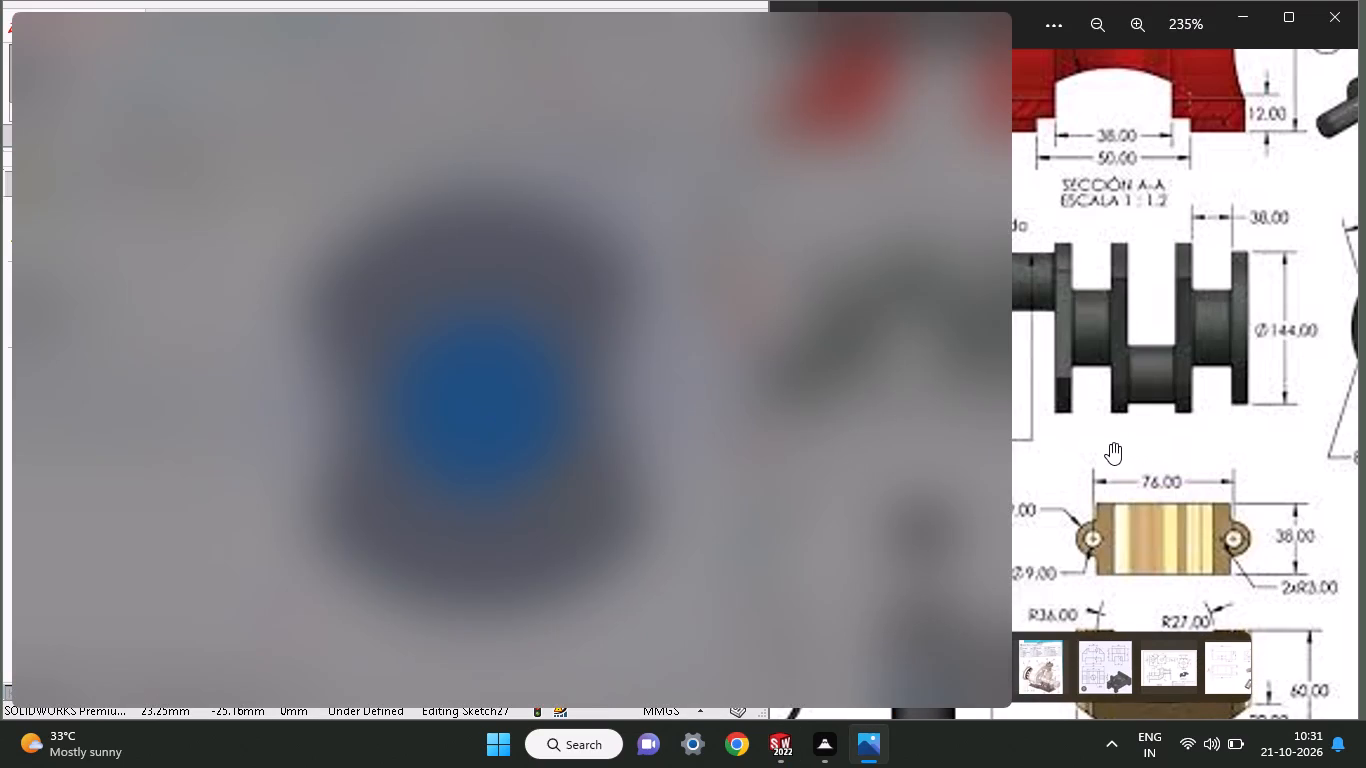
{"action": "left_click", "coordinate": [1110, 443]}
{"action": "left_click", "coordinate": [1082, 441]}
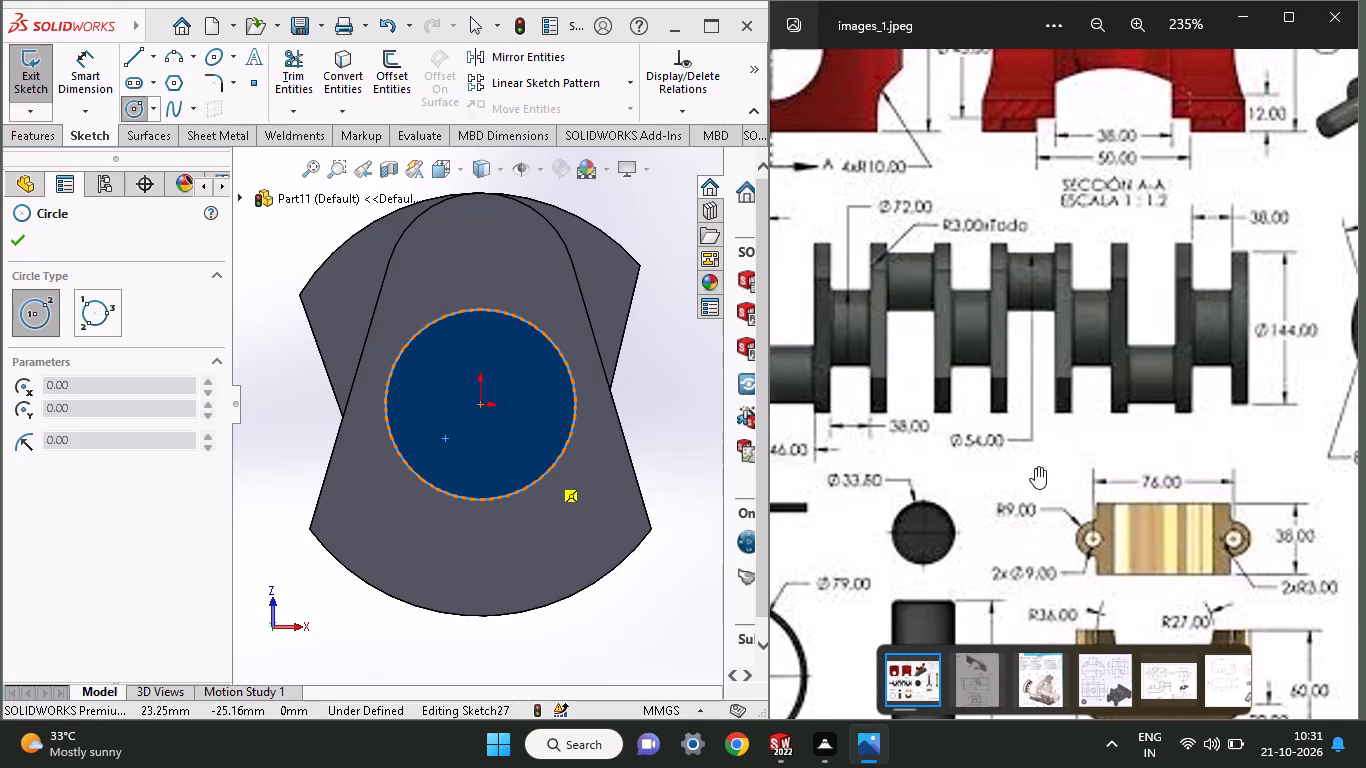
{"action": "left_click", "coordinate": [480, 404]}
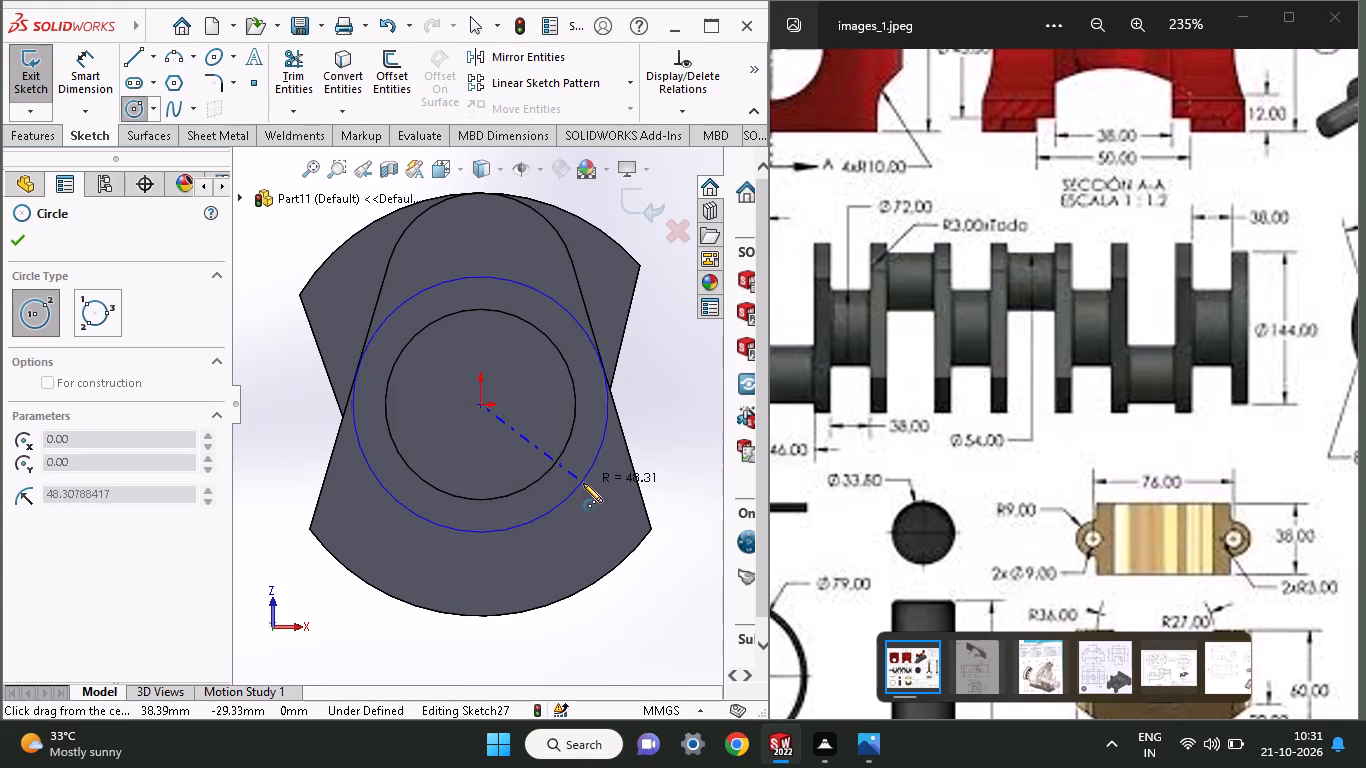
{"action": "left_click", "coordinate": [583, 483]}
{"action": "left_click", "coordinate": [93, 103]}
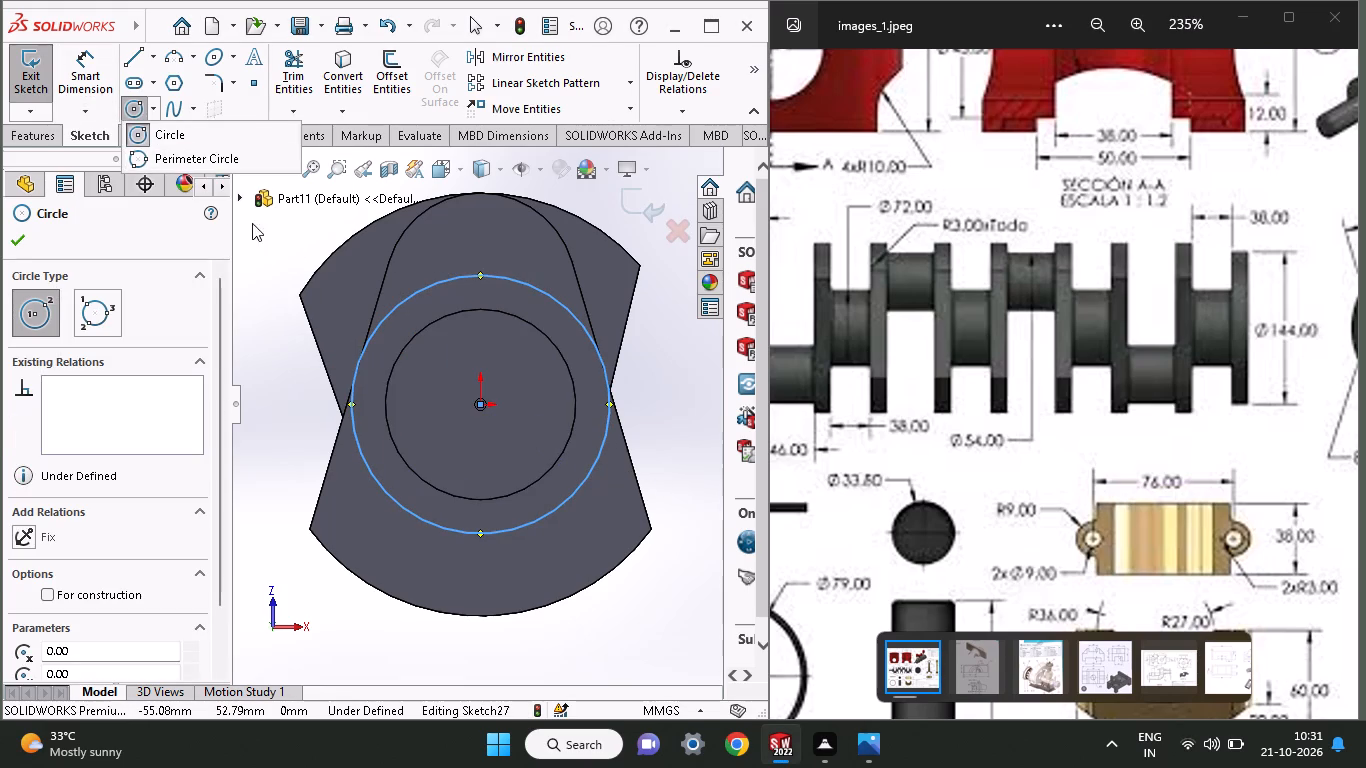
{"action": "left_click", "coordinate": [77, 84]}
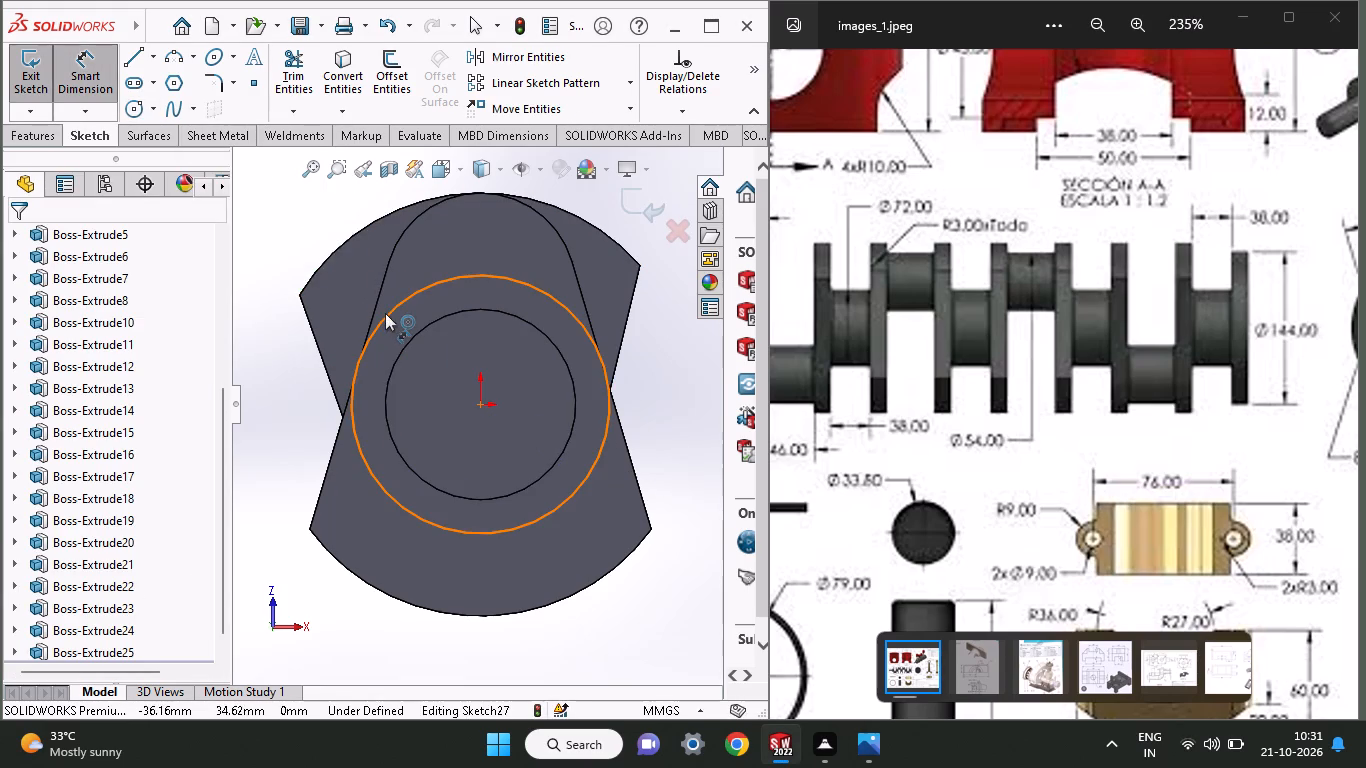
{"action": "left_click", "coordinate": [385, 313]}
{"action": "left_click", "coordinate": [319, 236]}
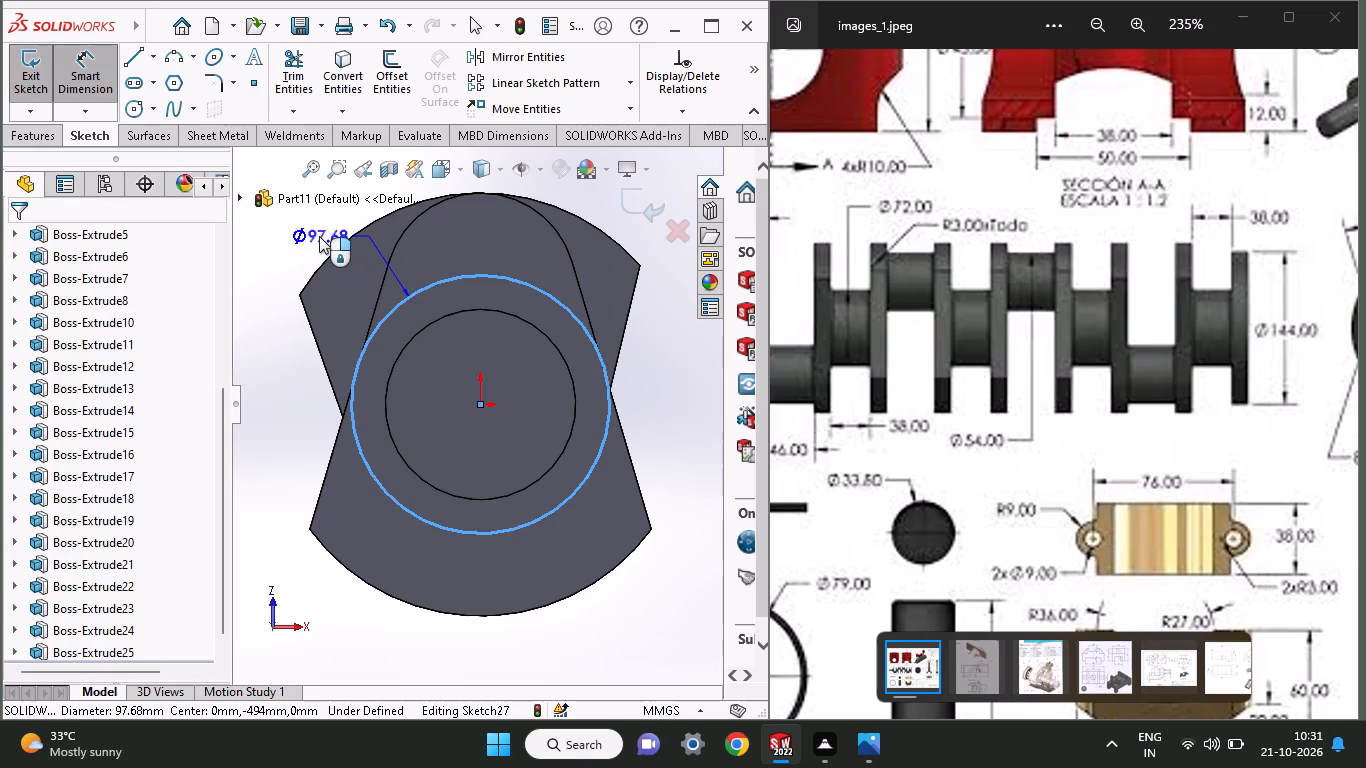
{"action": "type", "text": "144"}
{"action": "key", "text": "Return"}
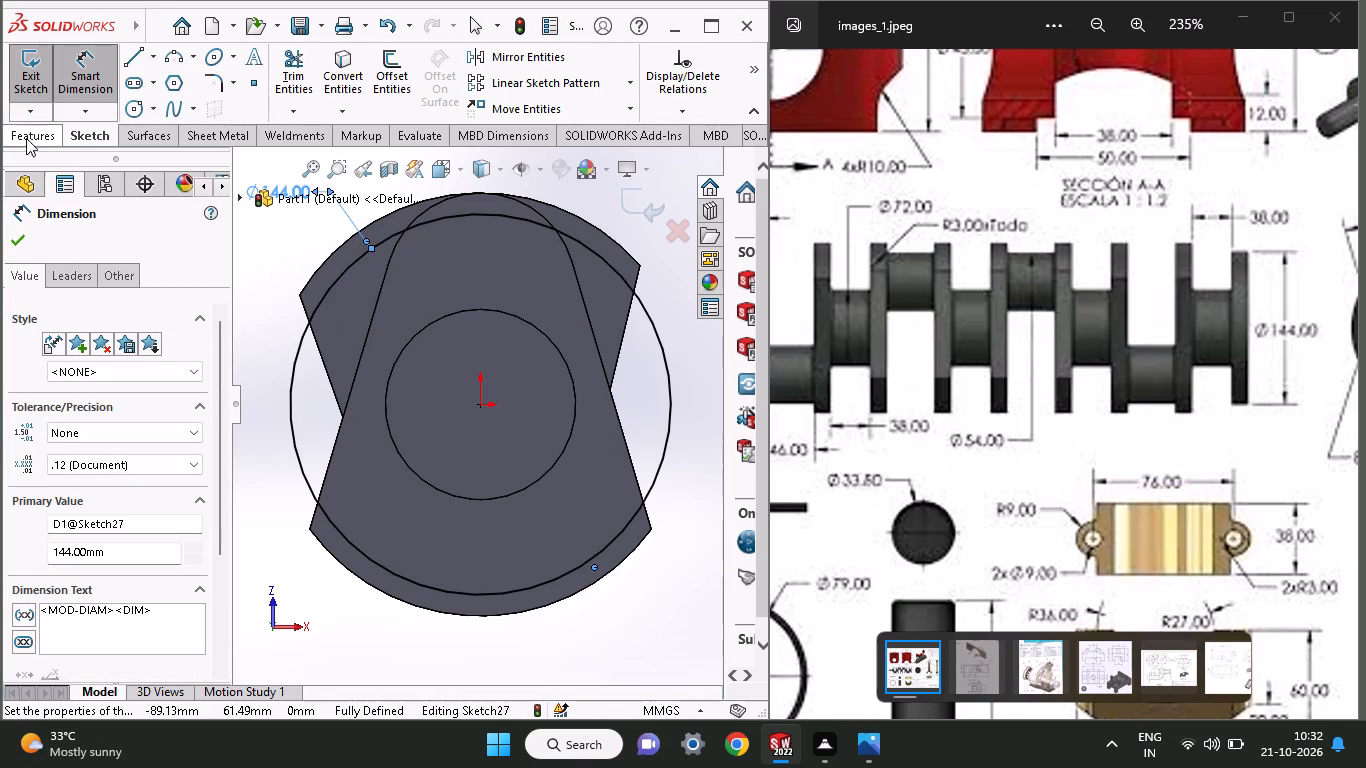
Extrude the 144 mm circle 15 mm as a blind merged boss to form the crankshaft's end flange.
{"action": "left_click", "coordinate": [26, 135]}
{"action": "left_click", "coordinate": [29, 86]}
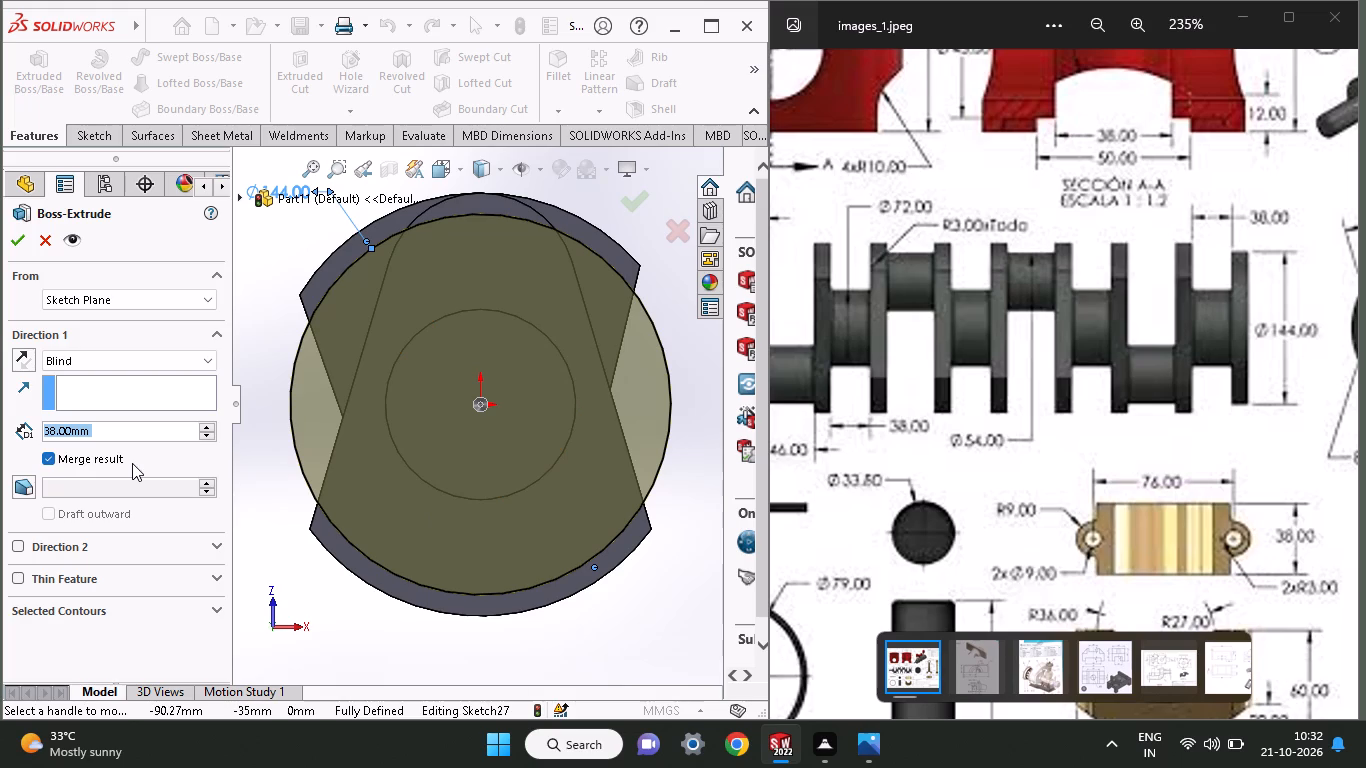
{"action": "type", "text": "15"}
{"action": "key", "text": "Return"}
{"action": "scroll", "coordinate": [53, 412], "scroll_direction": "up", "scroll_amount": 4, "text": "ctrl"}
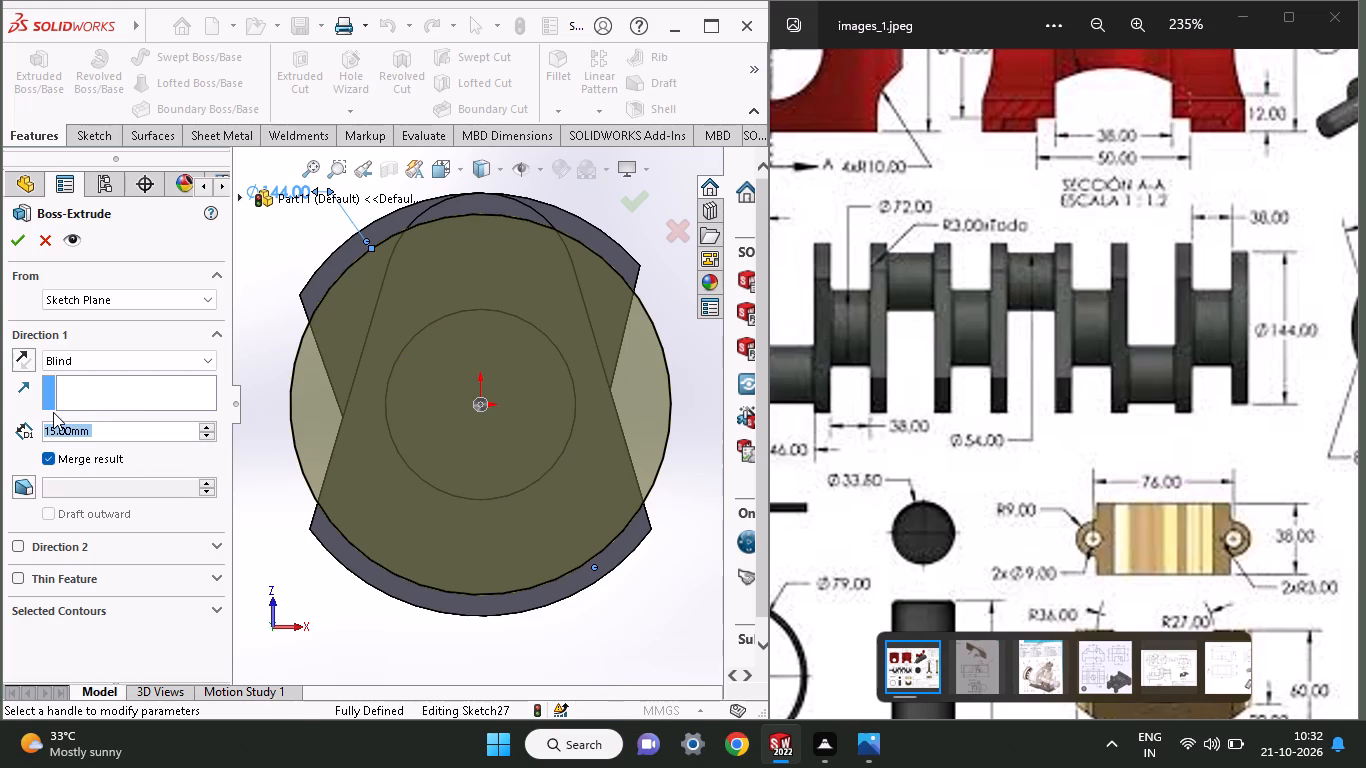
{"action": "left_click", "coordinate": [7, 249]}
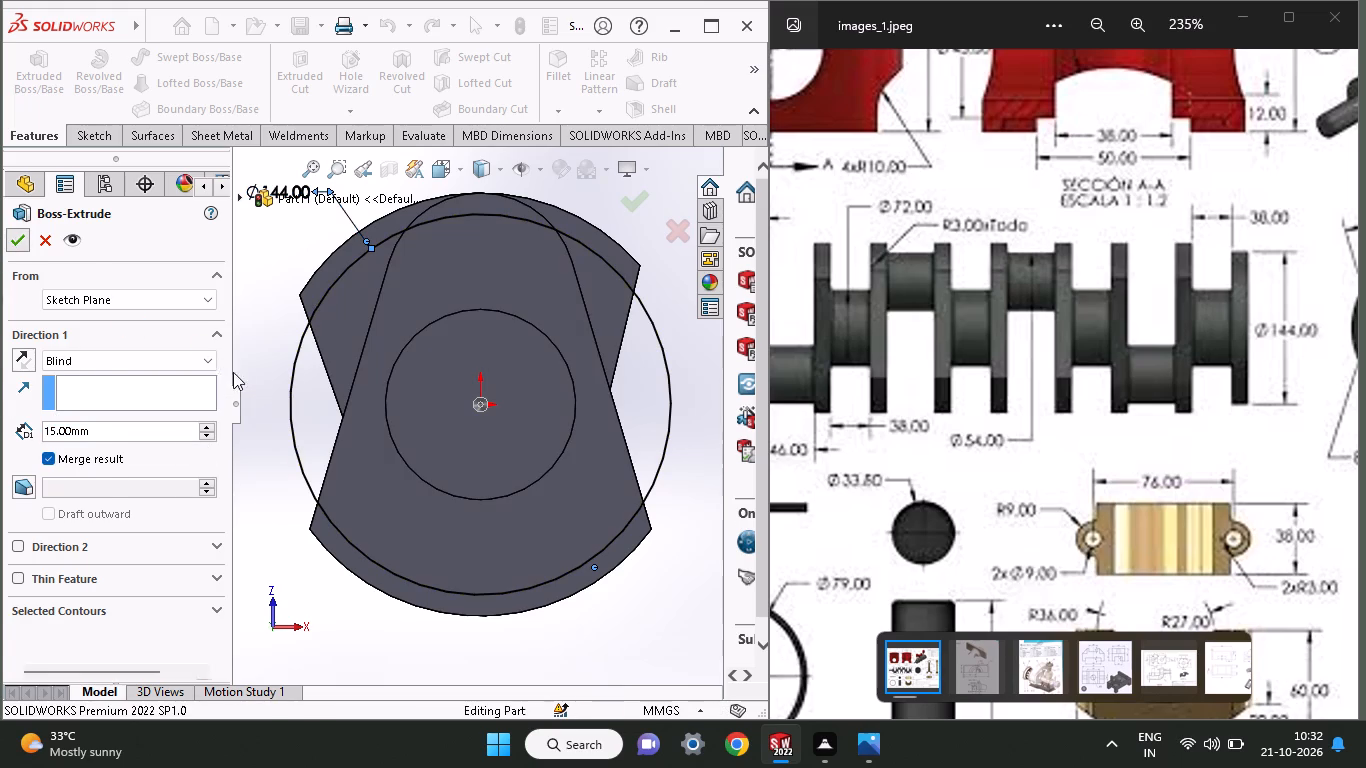
Examine the crankshaft from several angles and compare its webs, journals and end flange with the reference drawing.
{"action": "scroll", "coordinate": [428, 469], "scroll_direction": "up", "scroll_amount": 4, "text": "ctrl"}
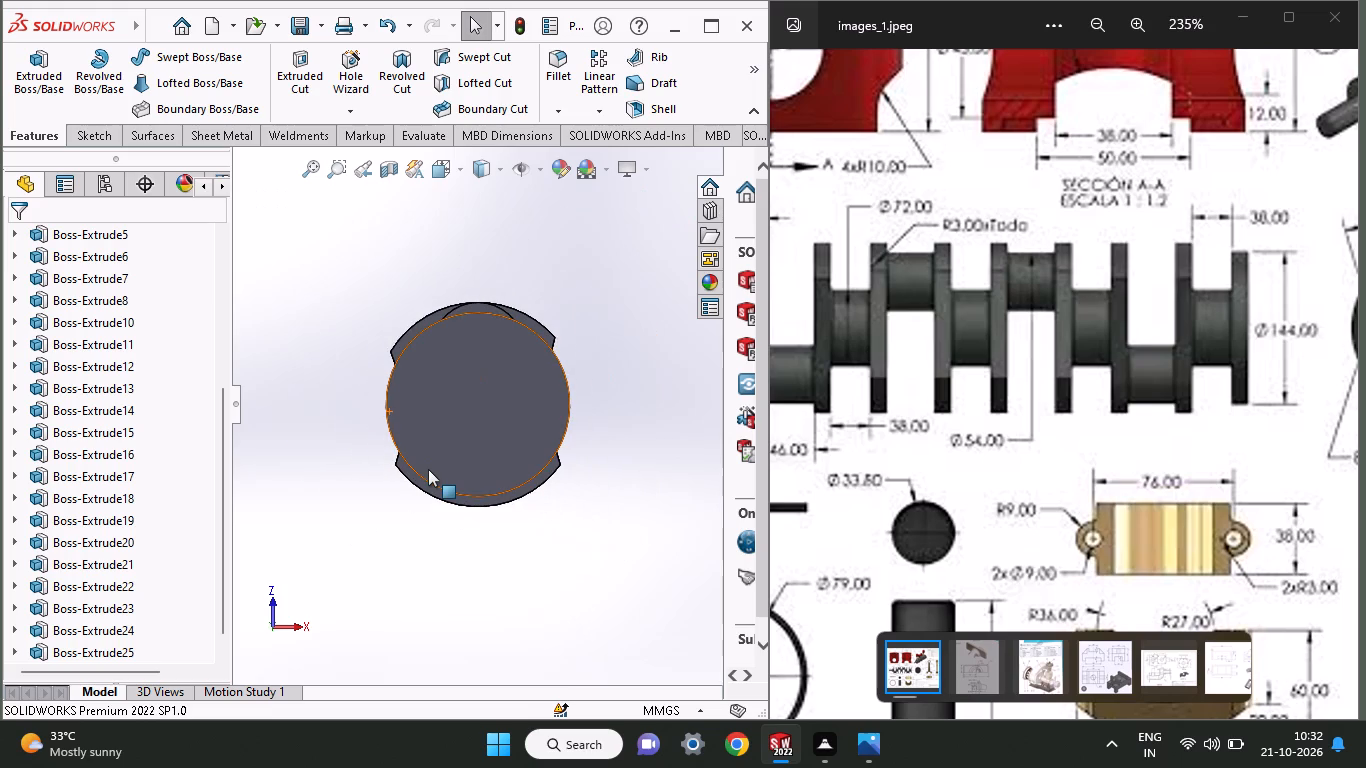
{"action": "middle_click_drag", "start_coordinate": [436, 502], "coordinate": [499, 538]}
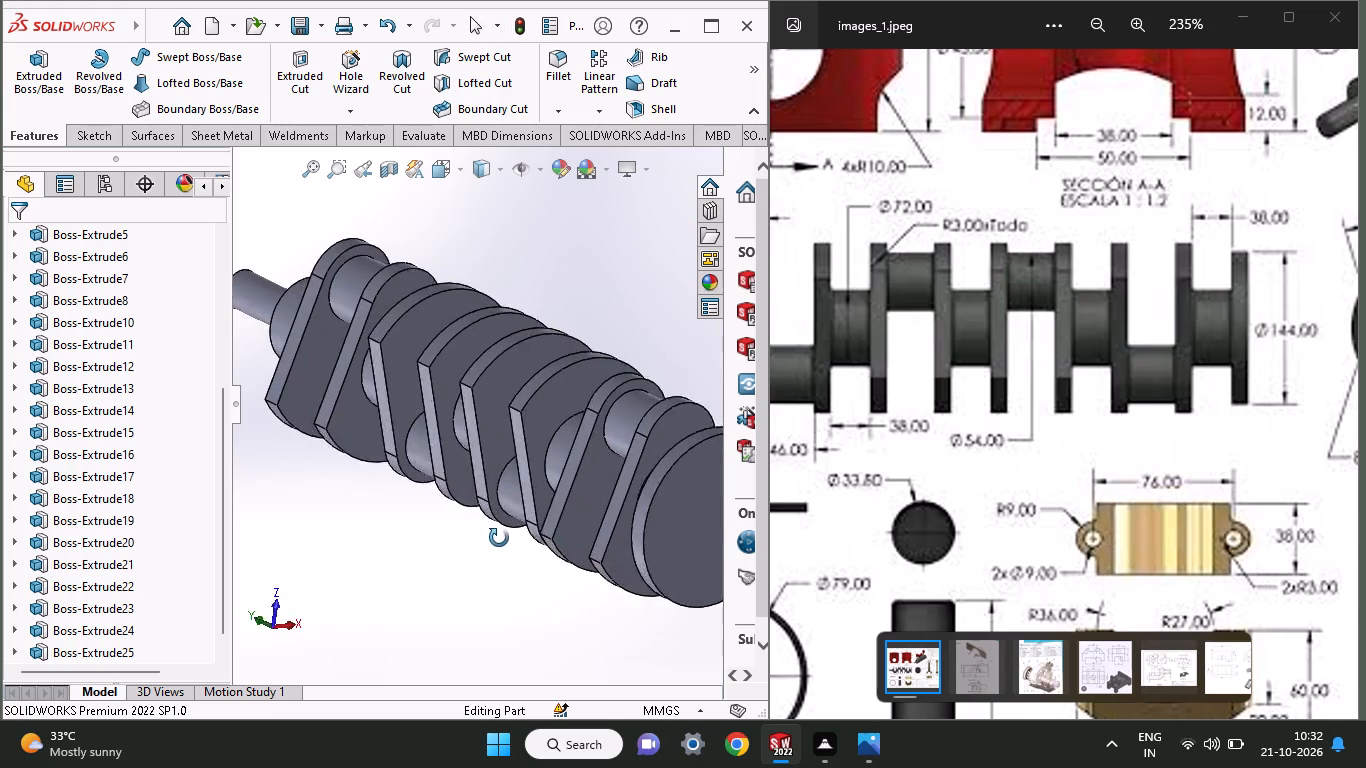
{"action": "middle_click_drag", "start_coordinate": [499, 538], "coordinate": [592, 520]}
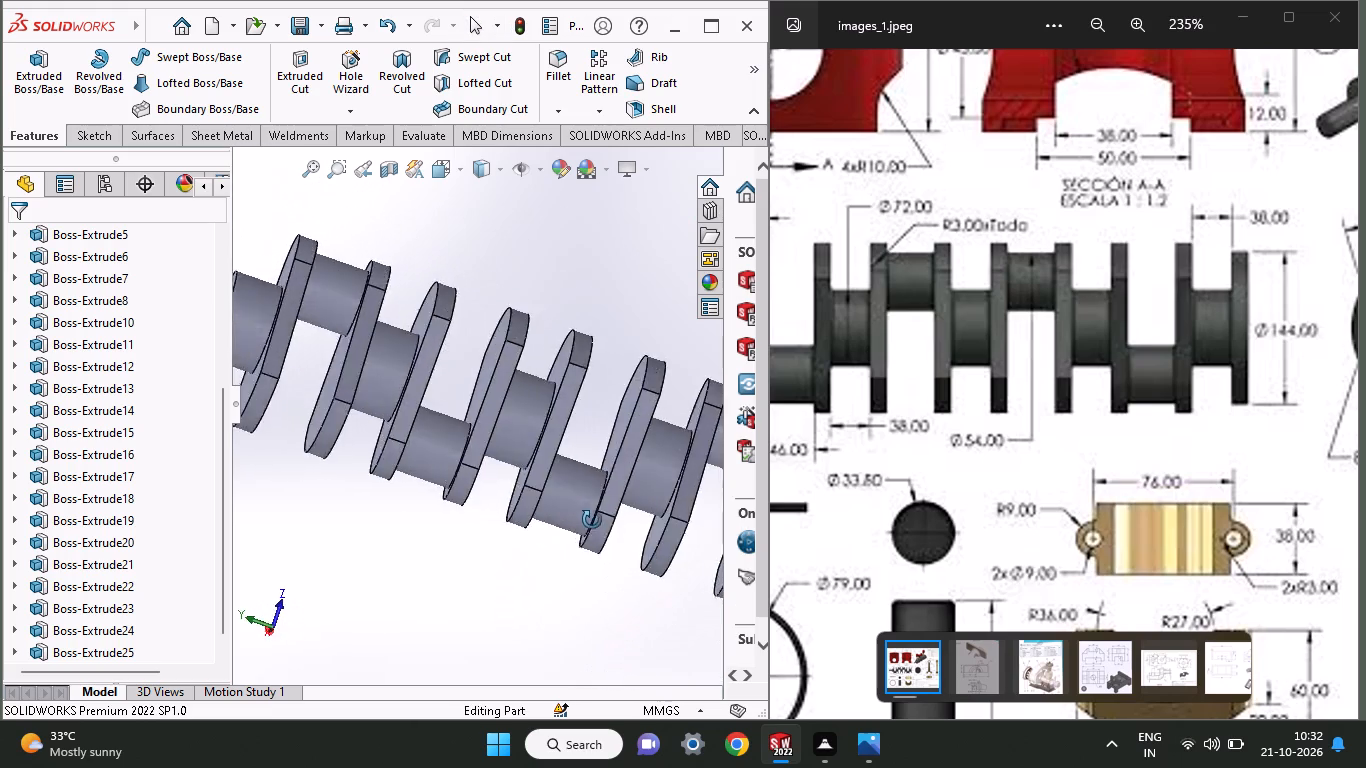
{"action": "middle_click_drag", "start_coordinate": [592, 520], "coordinate": [652, 236]}
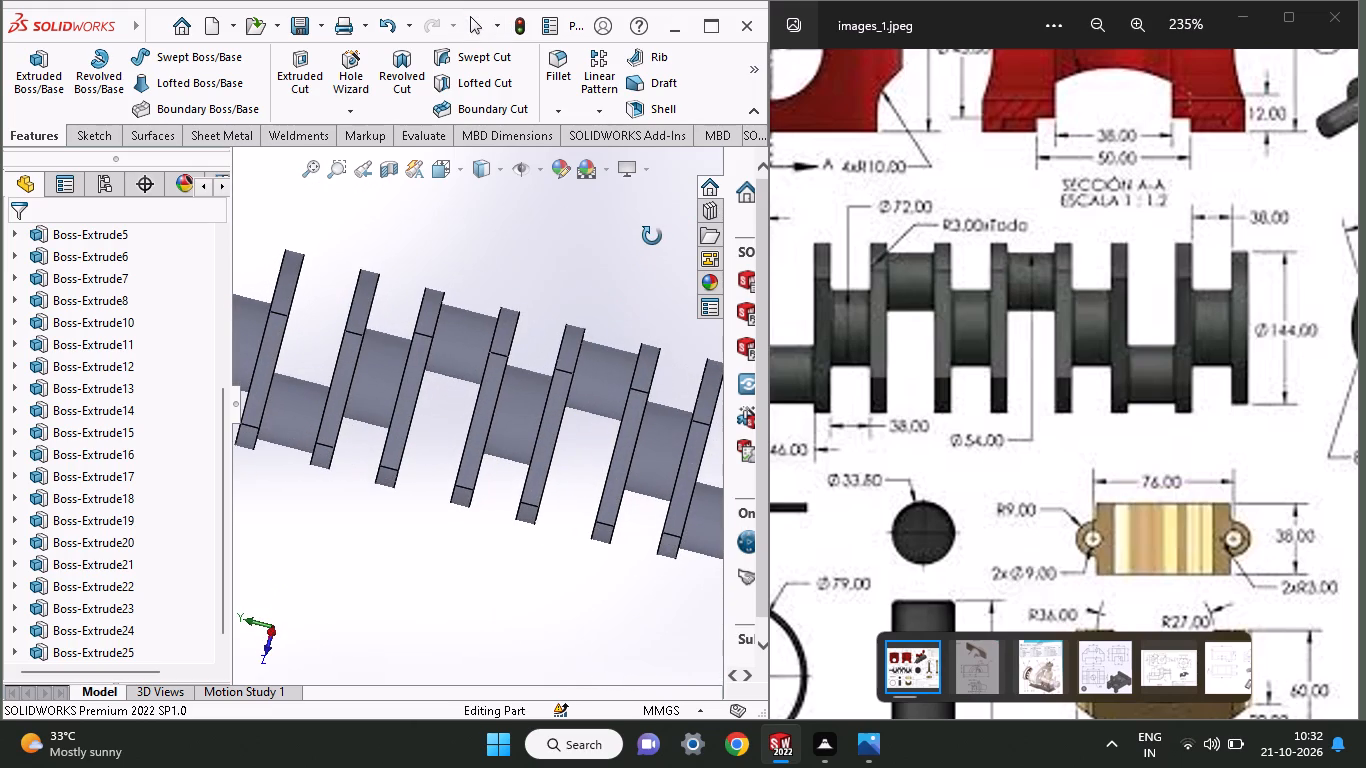
{"action": "middle_click_drag", "start_coordinate": [652, 236], "coordinate": [638, 204]}
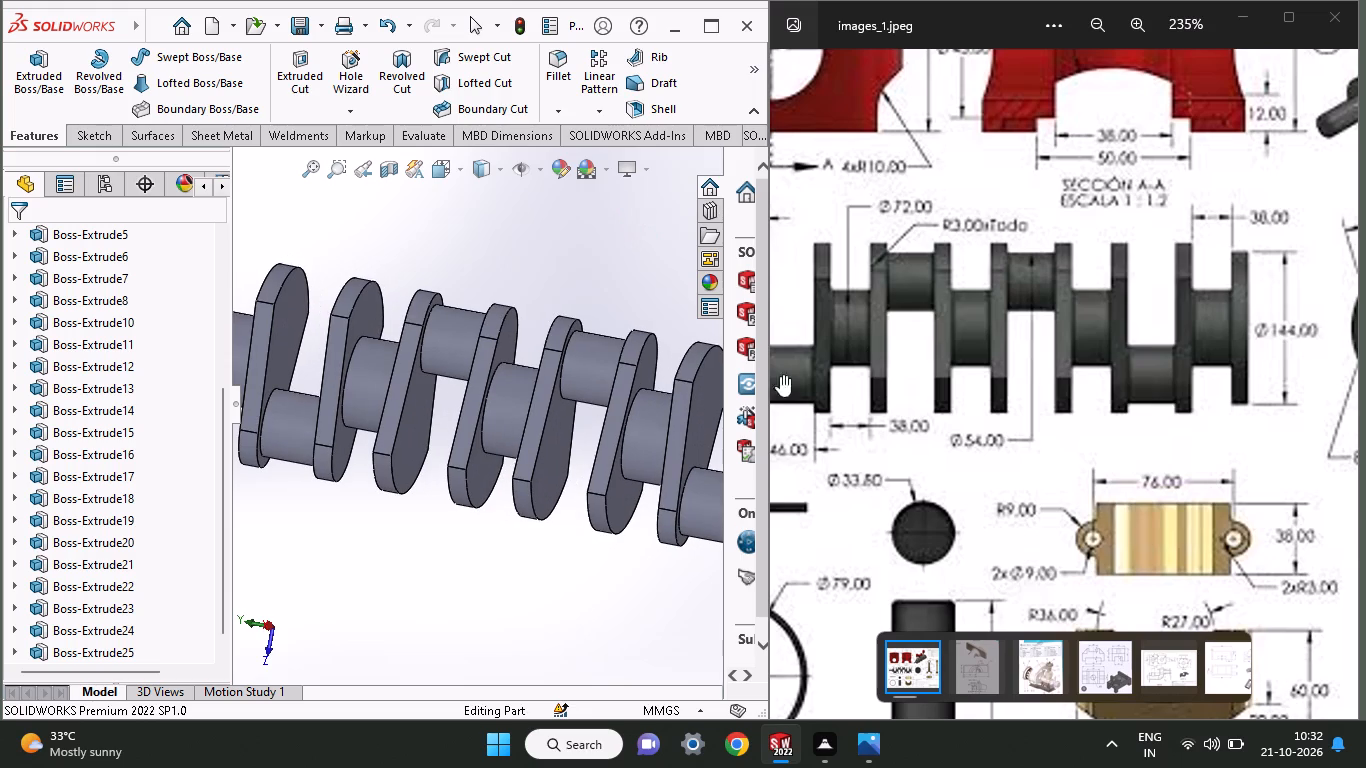
{"action": "middle_click_drag", "start_coordinate": [948, 432], "coordinate": [1160, 408]}
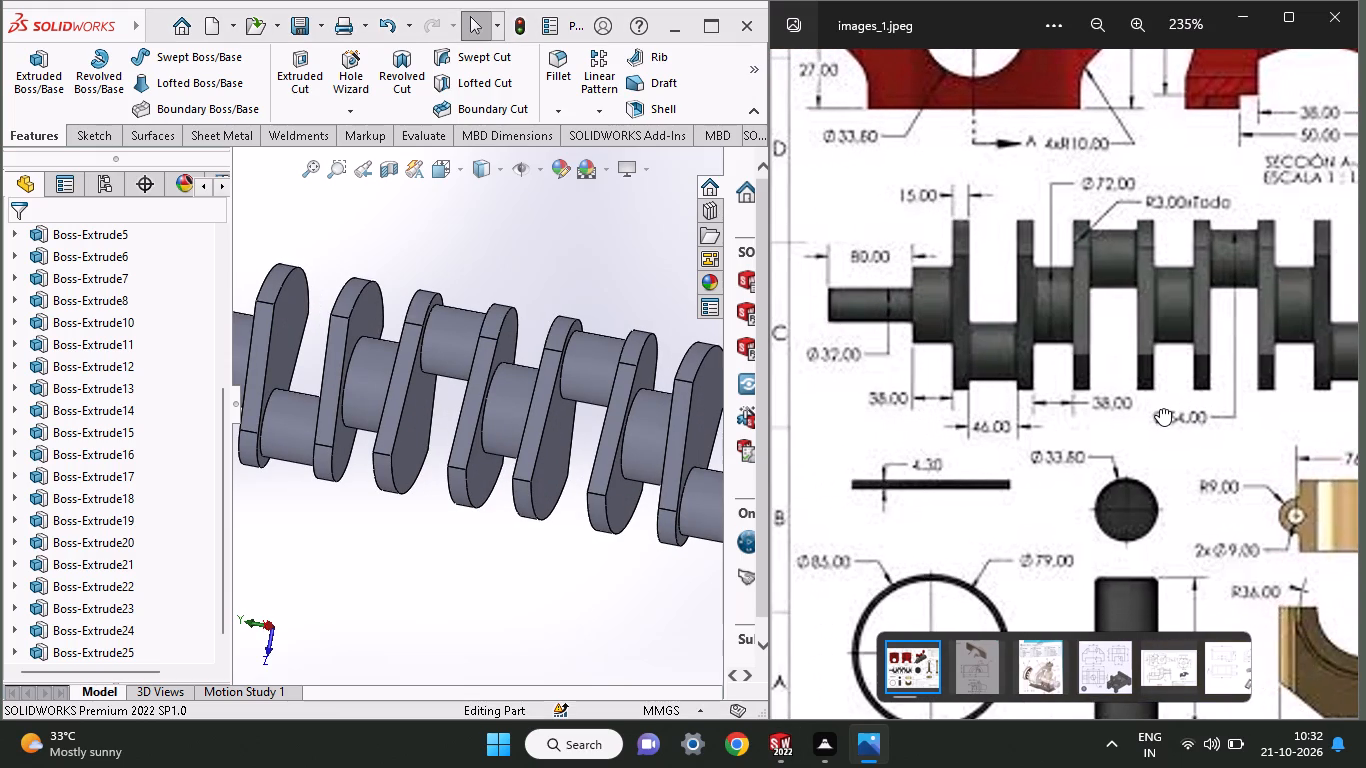
{"action": "middle_click_drag", "start_coordinate": [1160, 408], "coordinate": [1139, 417]}
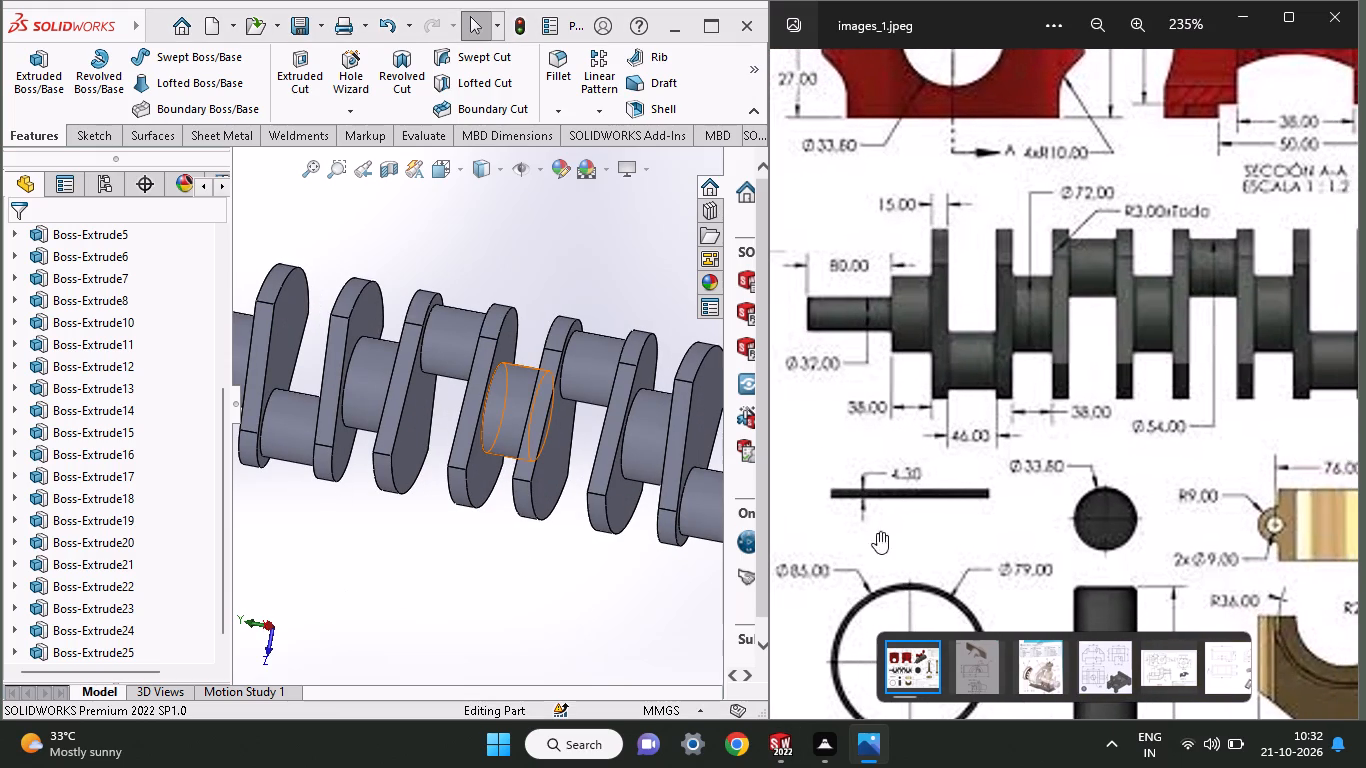
{"action": "middle_click_drag", "start_coordinate": [966, 485], "coordinate": [838, 538]}
{"action": "middle_click_drag", "start_coordinate": [421, 597], "coordinate": [375, 581]}
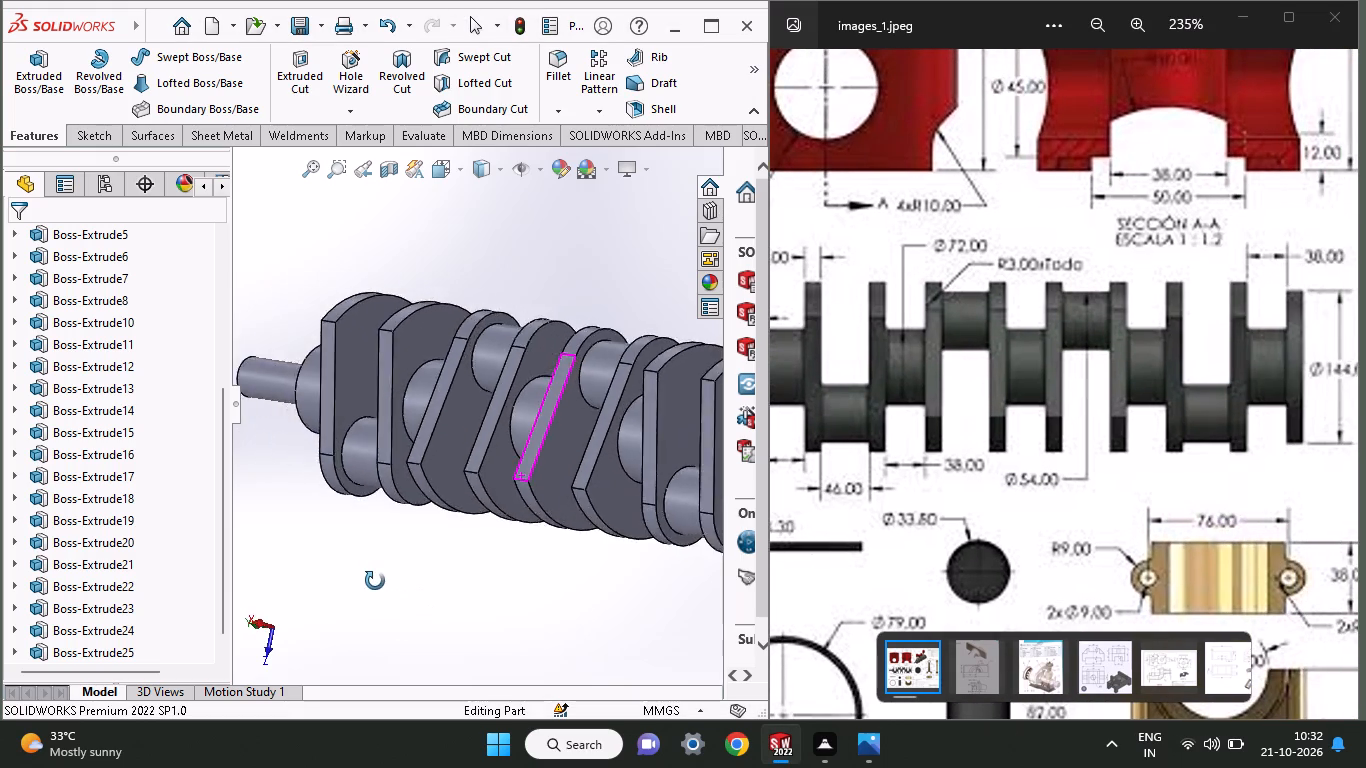
{"action": "middle_click_drag", "start_coordinate": [375, 581], "coordinate": [184, 621]}
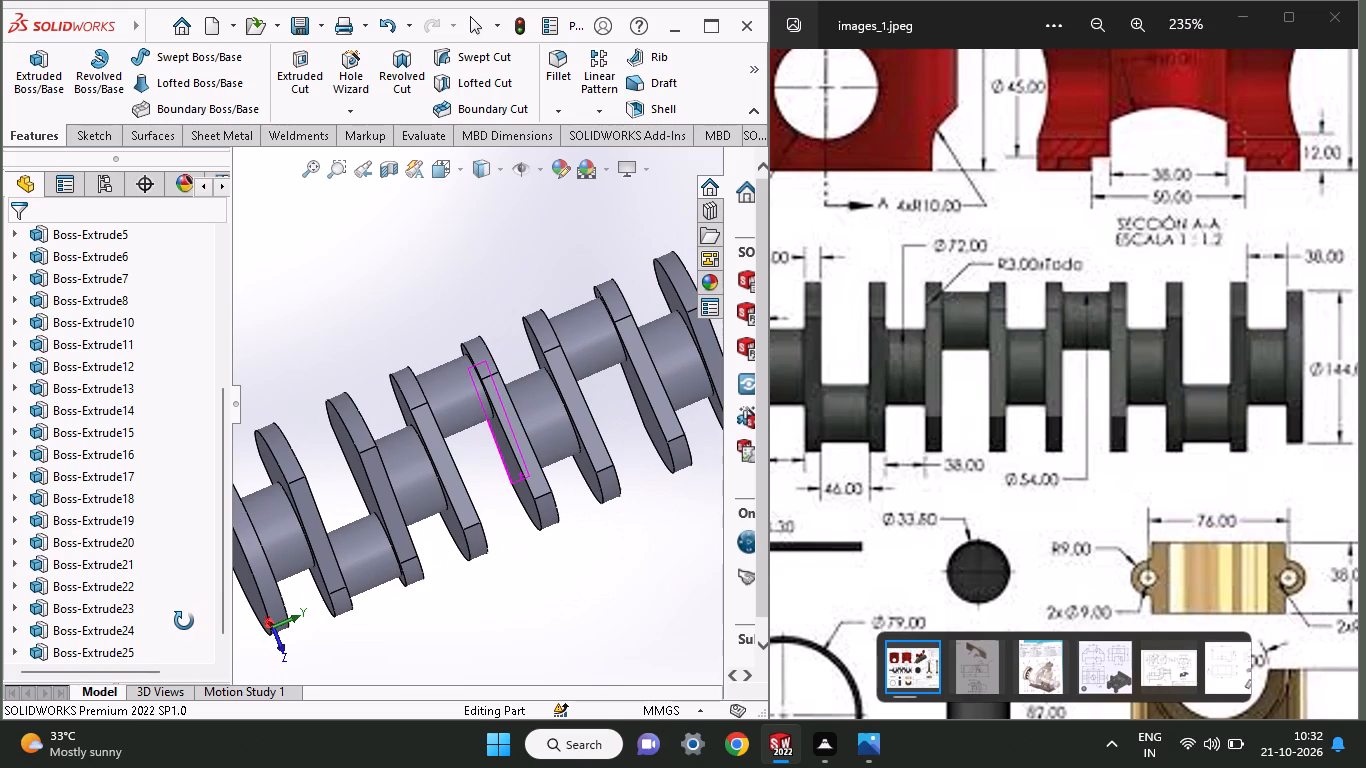
{"action": "middle_click_drag", "start_coordinate": [184, 621], "coordinate": [246, 595]}
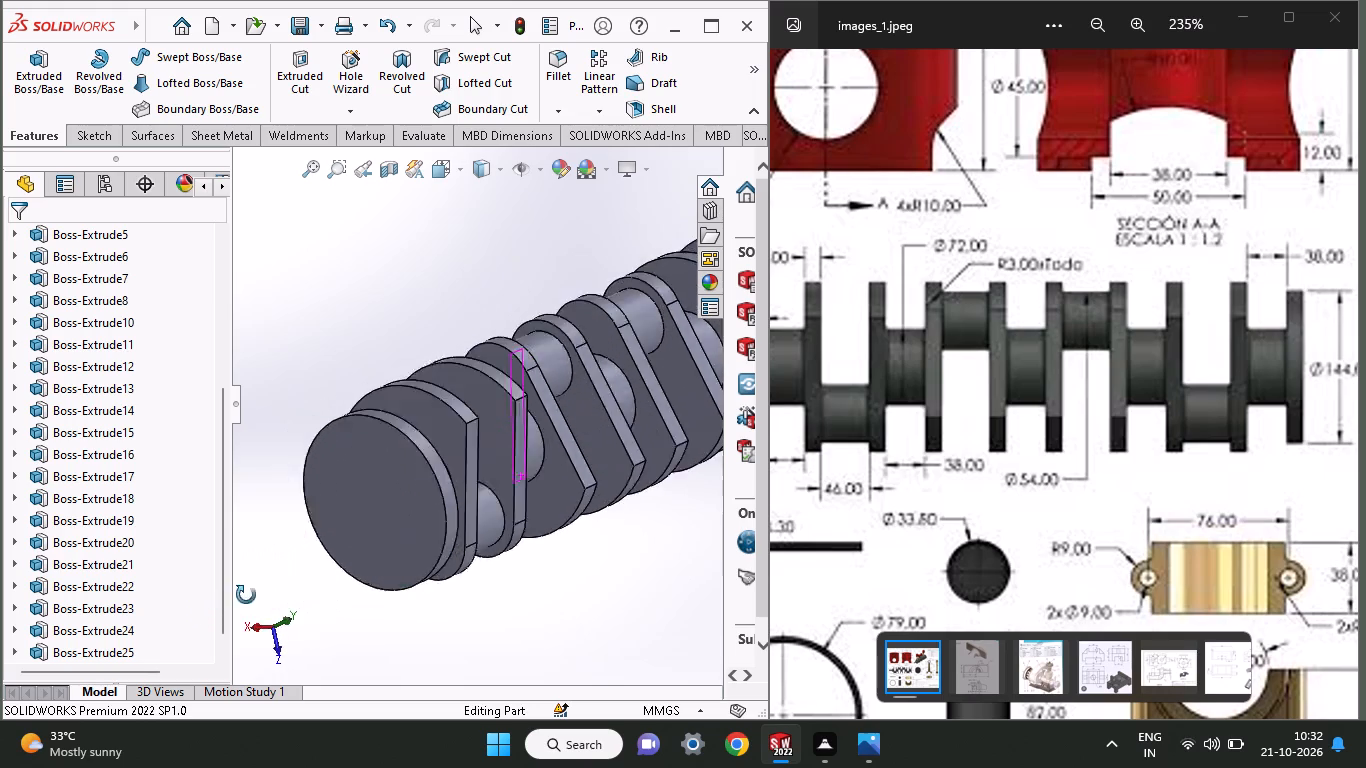
{"action": "middle_click_drag", "start_coordinate": [246, 595], "coordinate": [271, 585]}
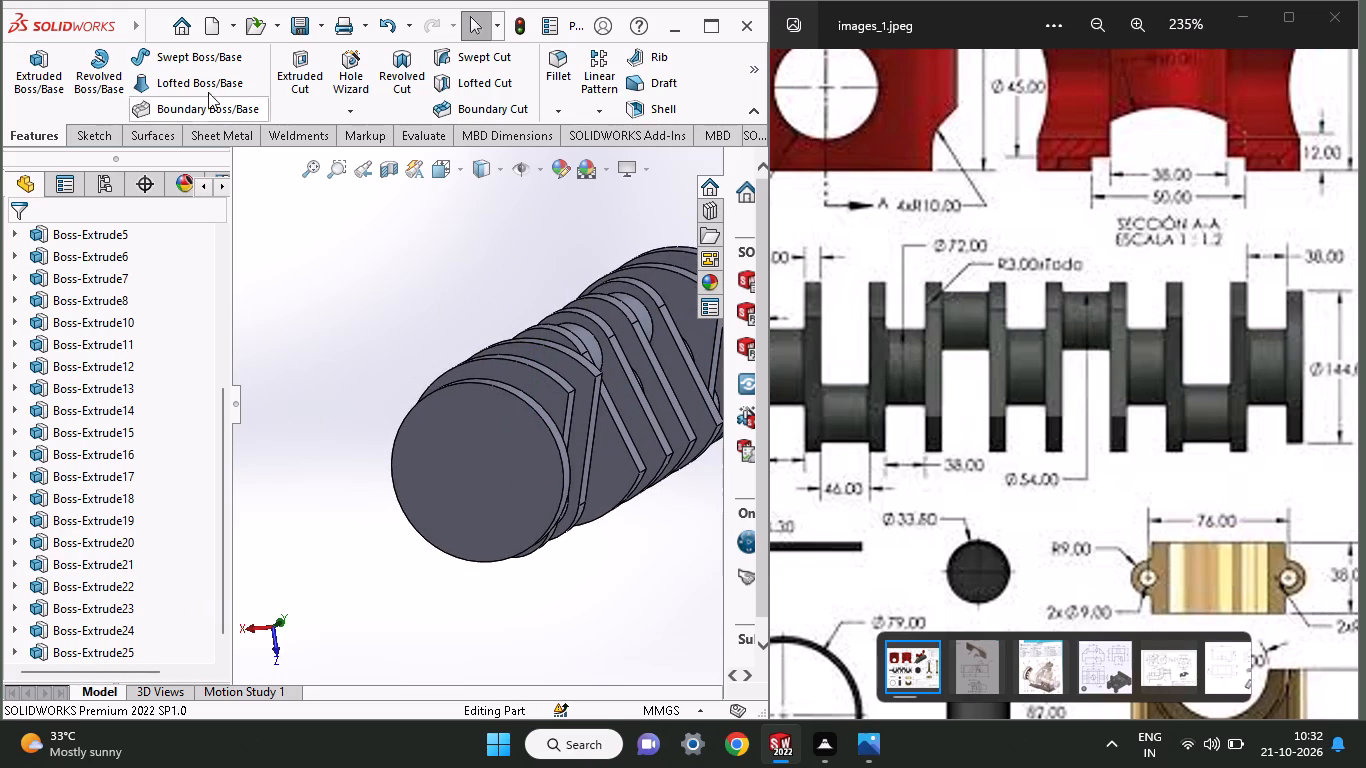
Save the crankshaft part in the Documents folder as "4 piston motor connecting rod".
{"action": "left_click", "coordinate": [322, 34]}
{"action": "left_click", "coordinate": [316, 81]}
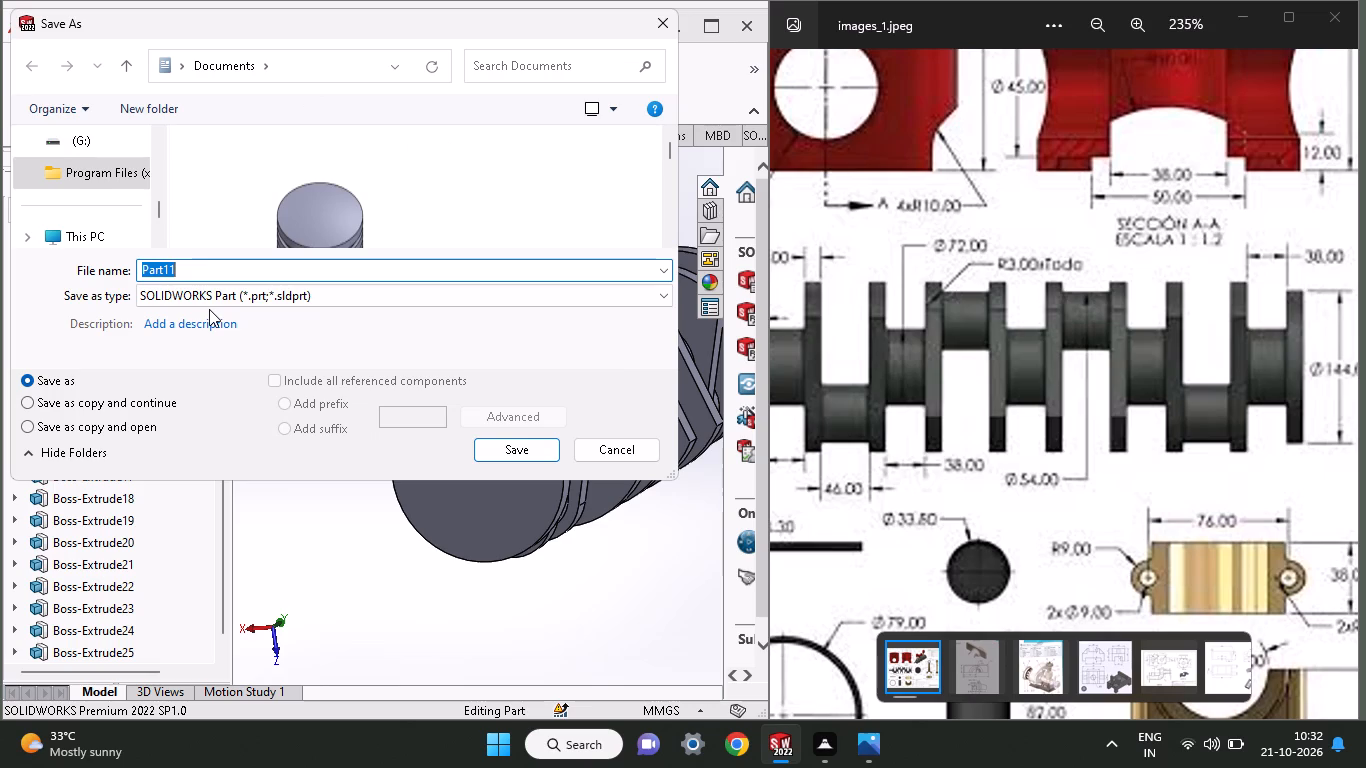
{"action": "key", "text": "4"}
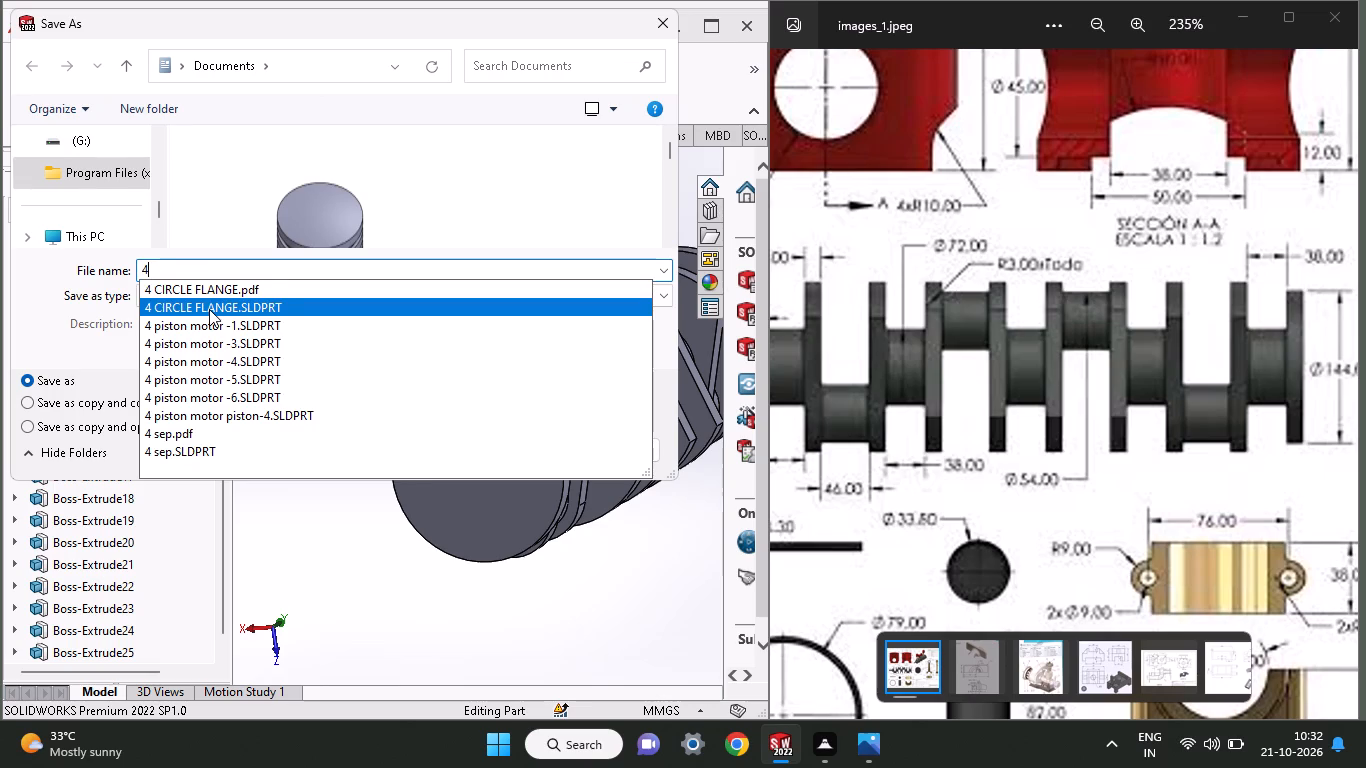
{"action": "left_click", "coordinate": [221, 327]}
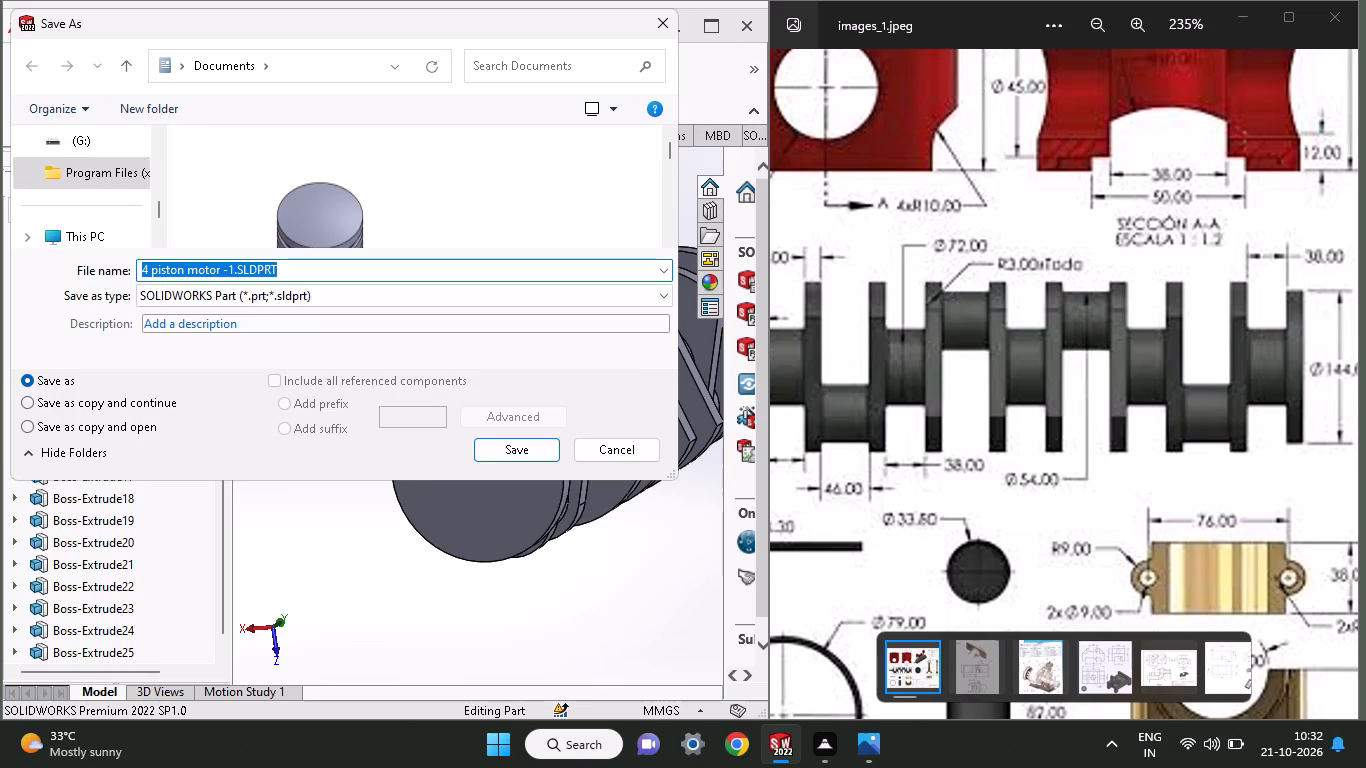
{"action": "left_click", "coordinate": [283, 266]}
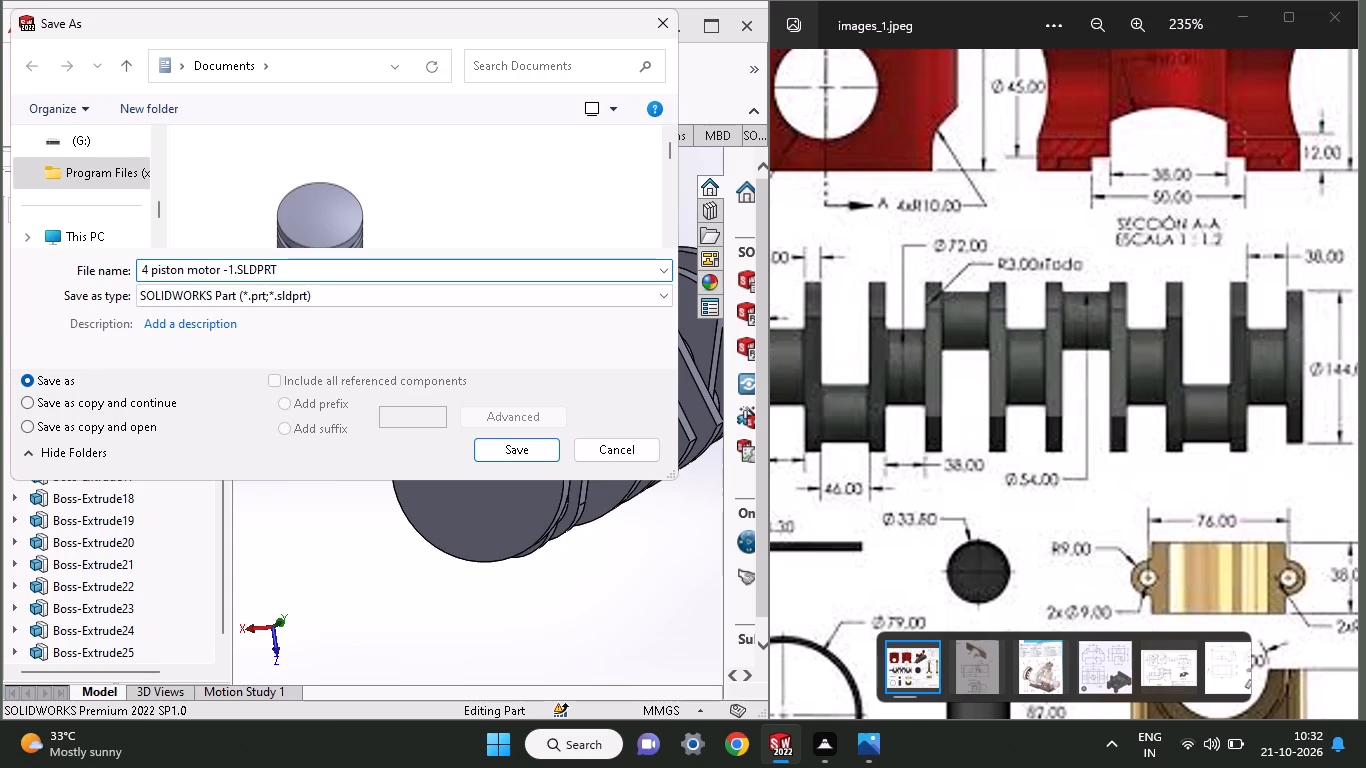
{"action": "key", "text": "BackSpace"}
{"action": "key", "text": "BackSpace"}
{"action": "key", "text": "BackSpace"}
{"action": "key", "text": "BackSpace"}
{"action": "key", "text": "BackSpace"}
{"action": "key", "text": "BackSpace"}
{"action": "key", "text": "BackSpace"}
{"action": "key", "text": "BackSpace"}
{"action": "key", "text": "BackSpace"}
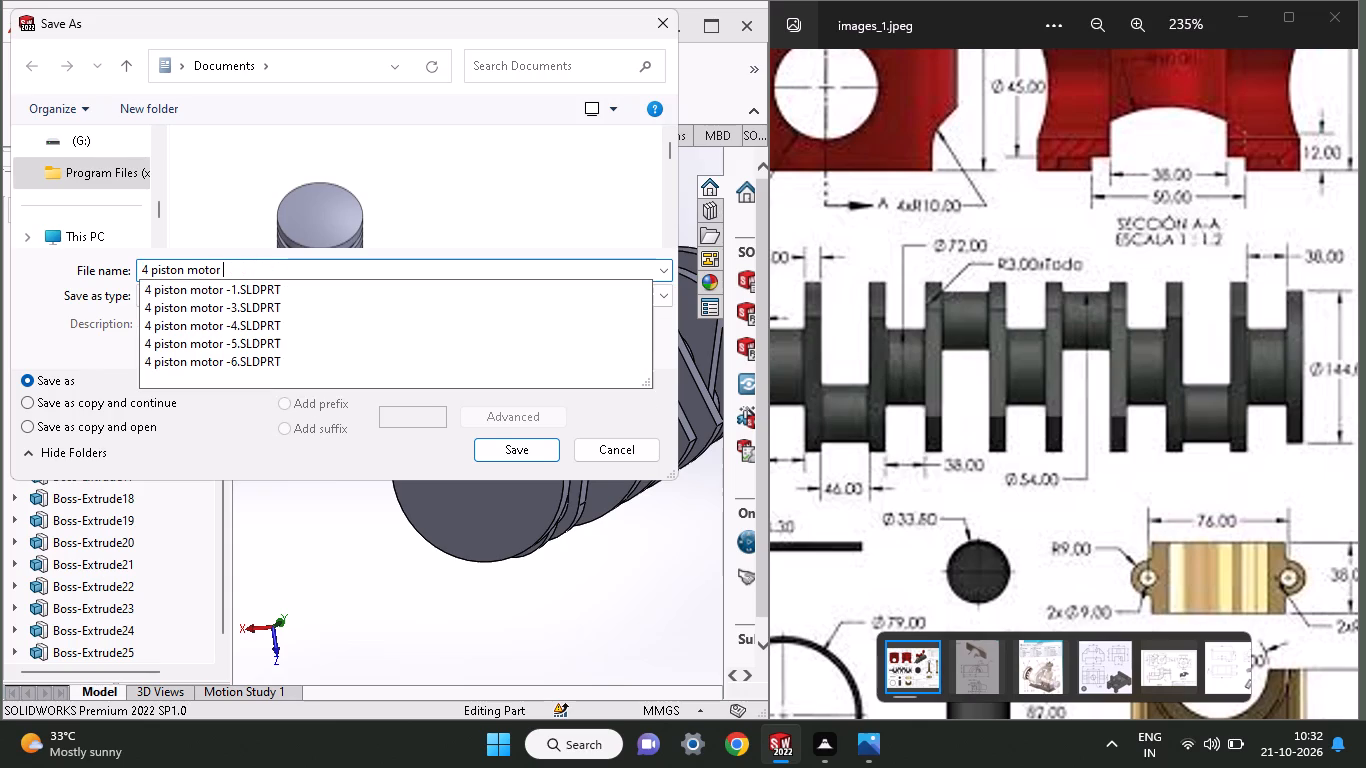
{"action": "key", "text": "space"}
{"action": "type", "text": "c"}
{"action": "type", "text": "innn"}
{"action": "key", "text": "BackSpace"}
{"action": "key", "text": "BackSpace"}
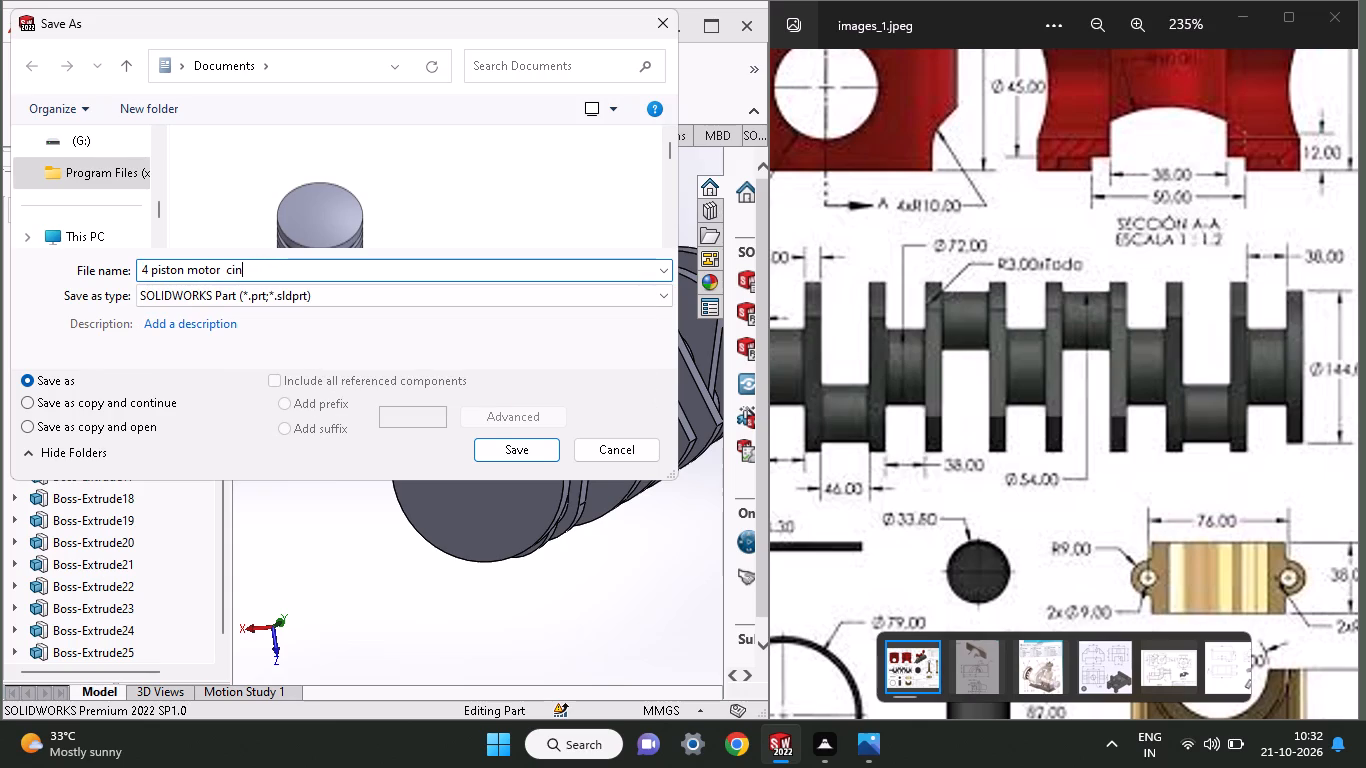
{"action": "key", "text": "BackSpace"}
{"action": "key", "text": "BackSpace"}
{"action": "type", "text": "onn"}
{"action": "type", "text": "ec"}
{"action": "type", "text": "ting"}
{"action": "key", "text": "space"}
{"action": "type", "text": "rod"}
{"action": "left_click", "coordinate": [519, 445]}
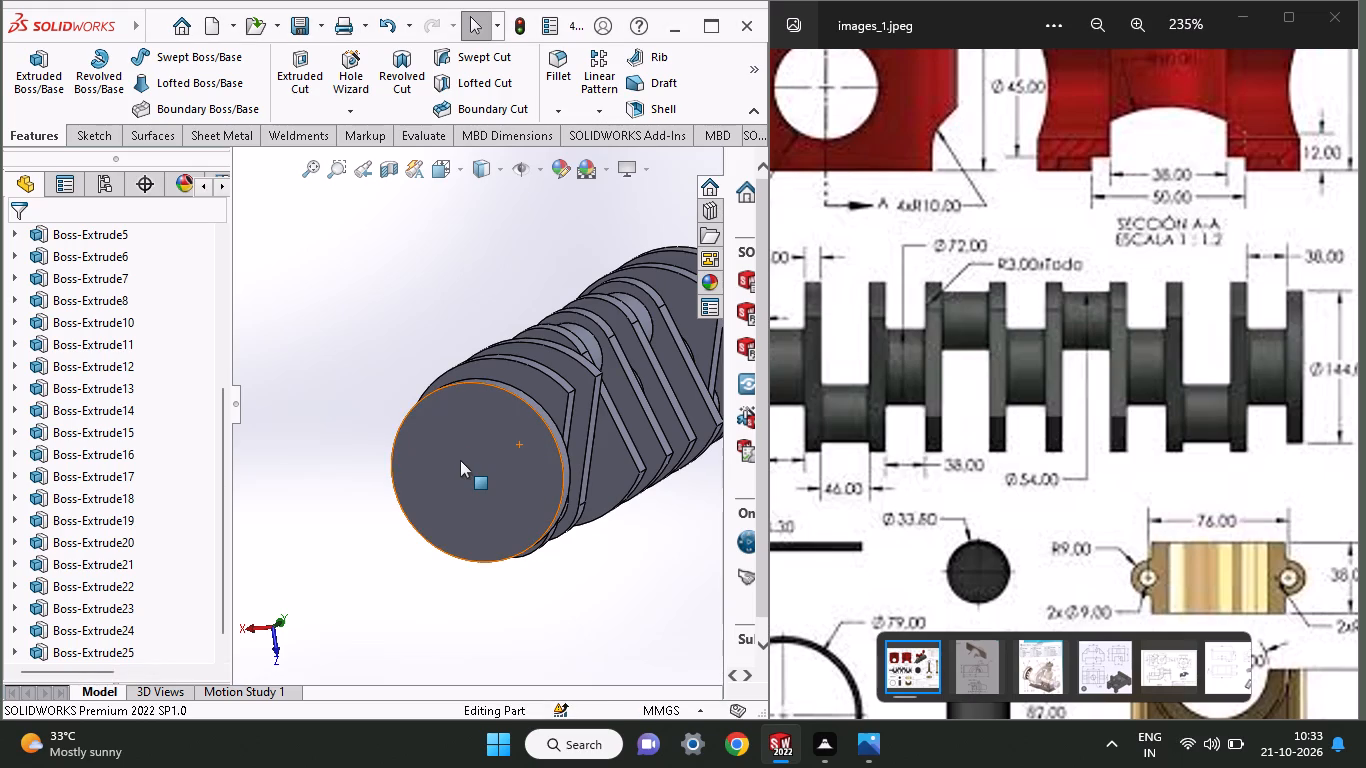
Make a new assembly from the crankshaft part and place the crankshaft as its first component.
{"action": "middle_click_drag", "start_coordinate": [371, 506], "coordinate": [400, 504]}
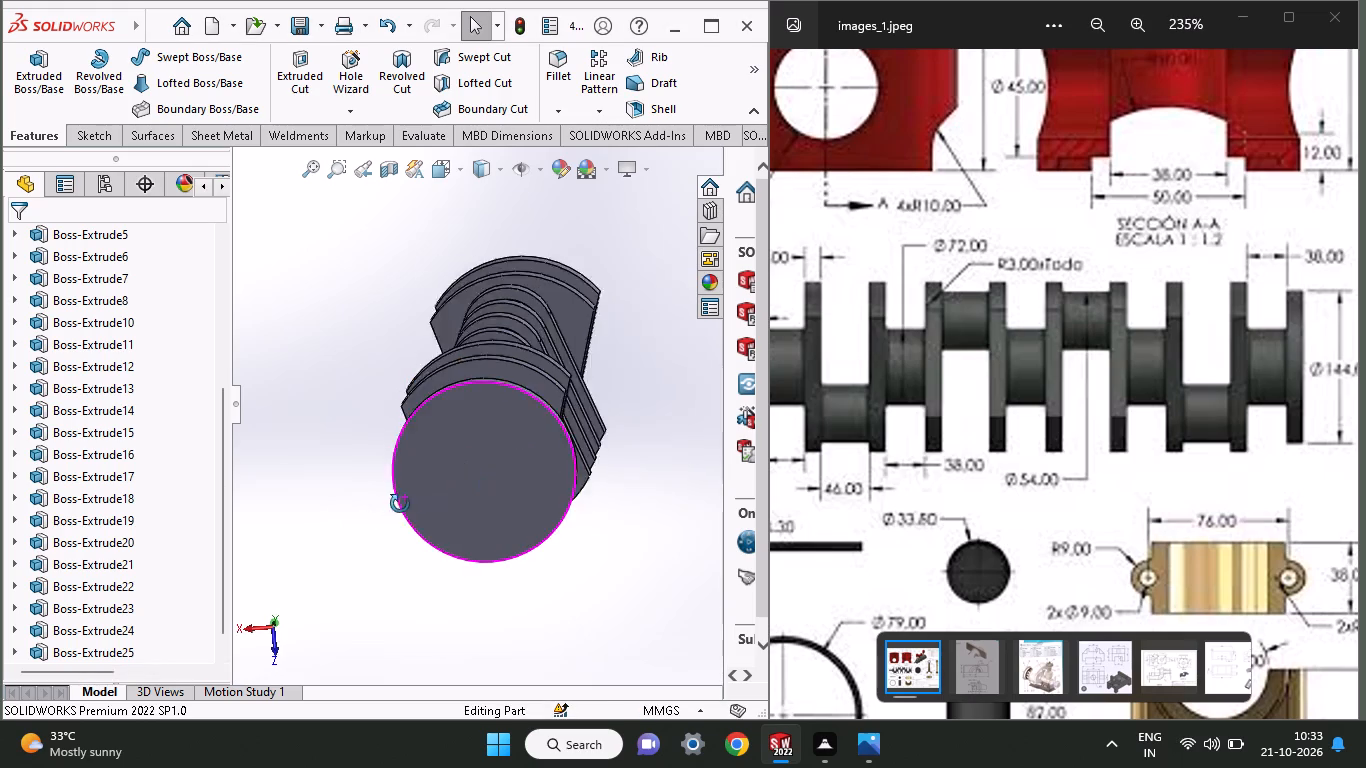
{"action": "middle_click_drag", "start_coordinate": [400, 504], "coordinate": [434, 535]}
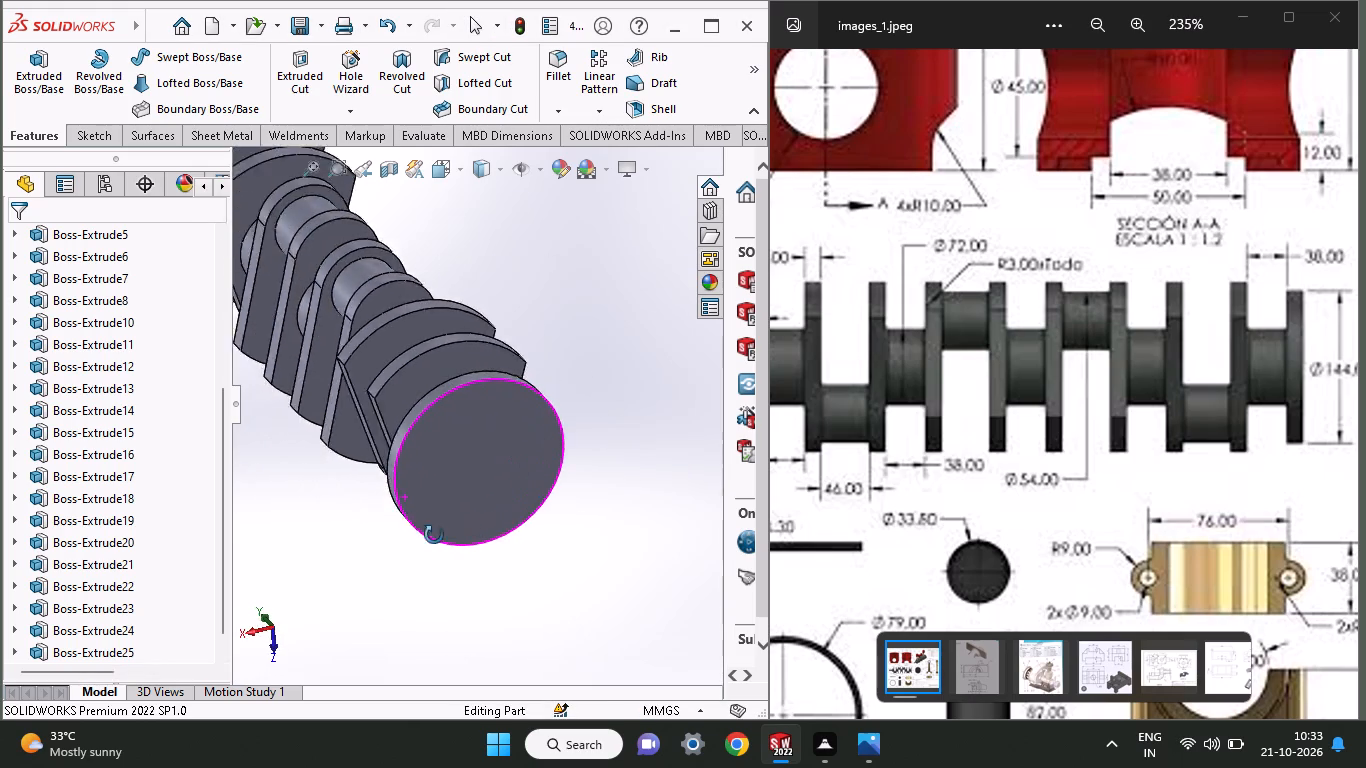
{"action": "middle_click_drag", "start_coordinate": [434, 535], "coordinate": [385, 522]}
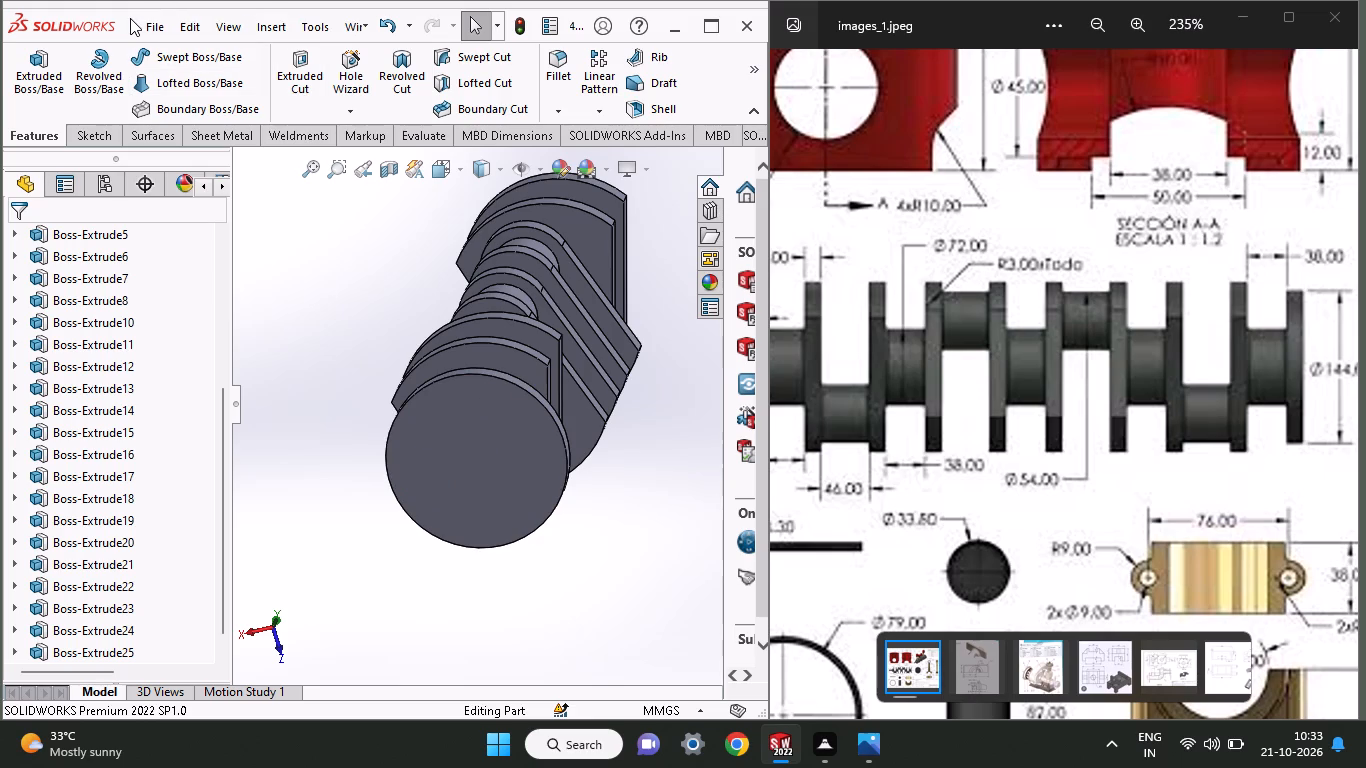
{"action": "left_click", "coordinate": [156, 25]}
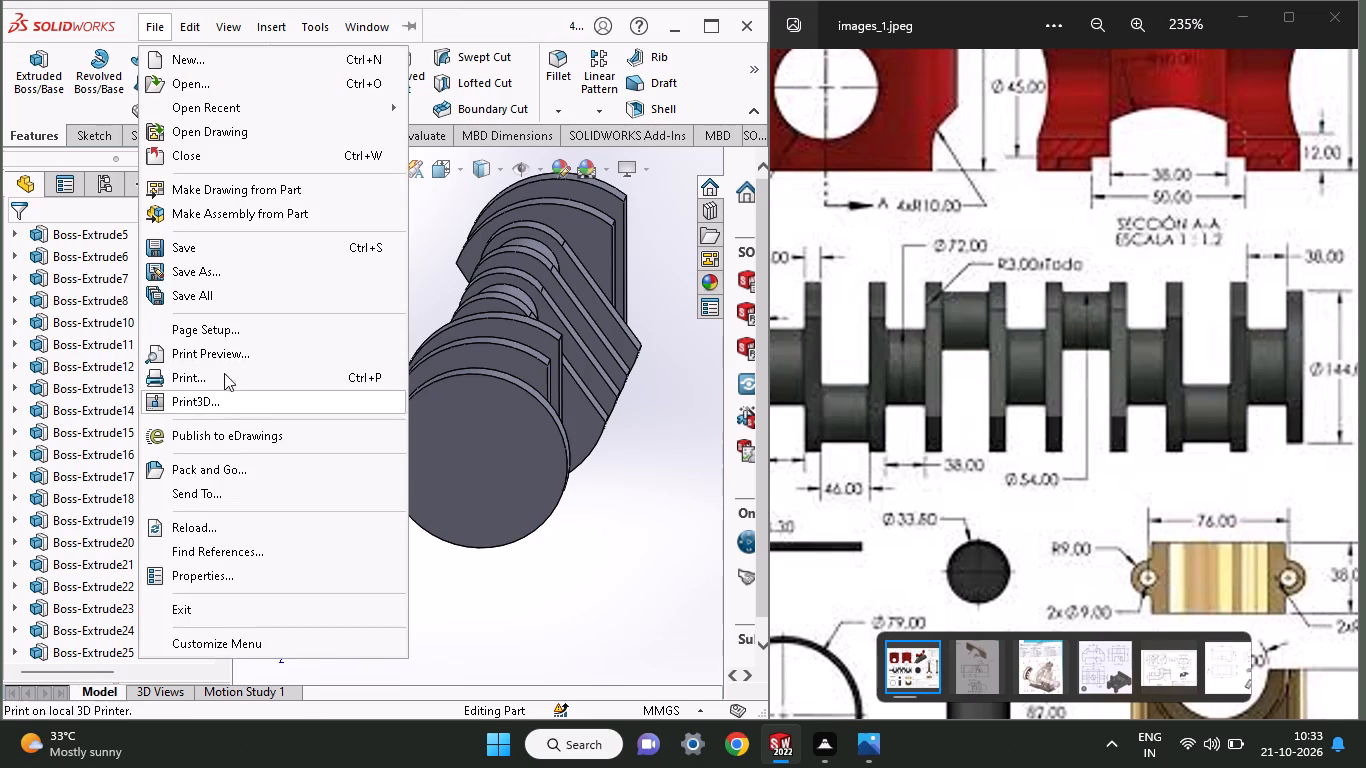
{"action": "left_click", "coordinate": [227, 215]}
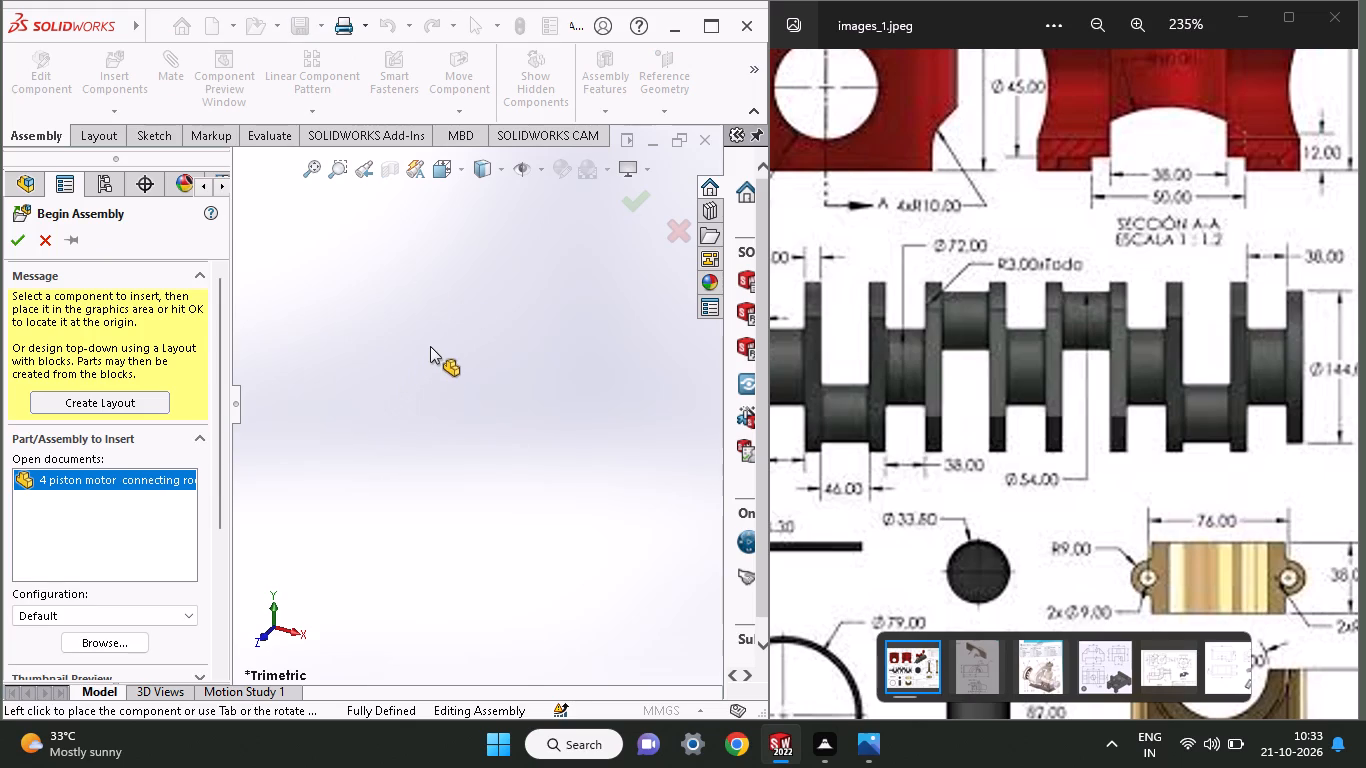
{"action": "left_click", "coordinate": [438, 390]}
Insert the piston part "4 piston motor -1" from Documents and place it above the shaft end of the crankshaft.
{"action": "middle_click_drag", "start_coordinate": [586, 353], "coordinate": [559, 364]}
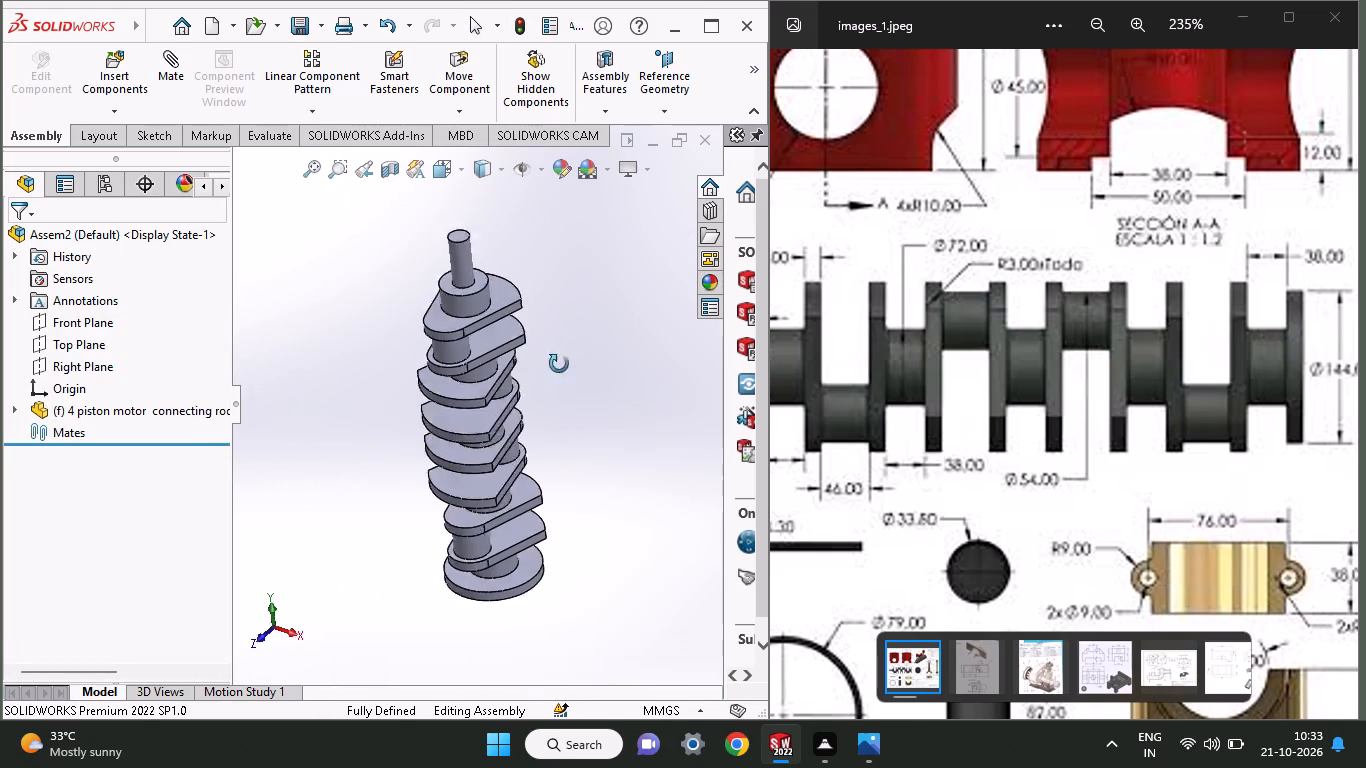
{"action": "middle_click_drag", "start_coordinate": [559, 364], "coordinate": [460, 309]}
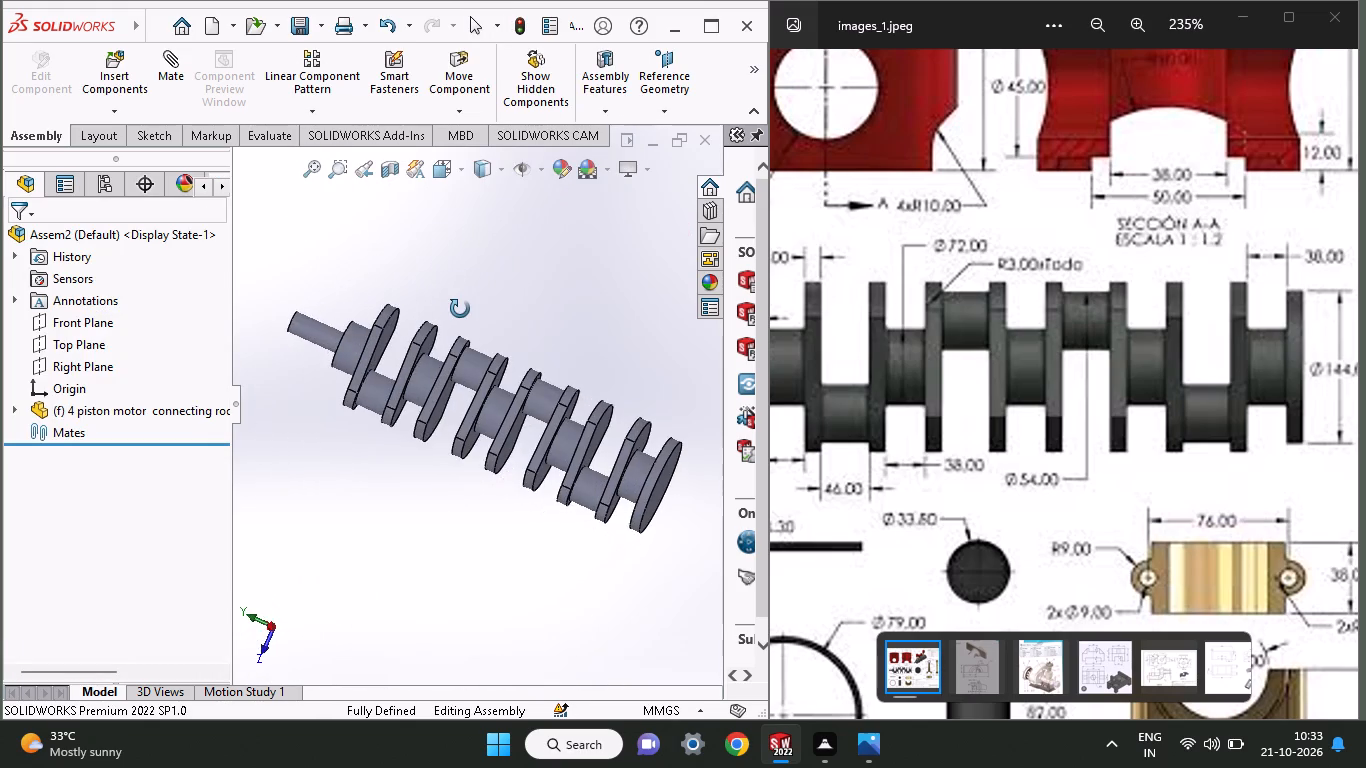
{"action": "middle_click_drag", "start_coordinate": [460, 309], "coordinate": [508, 260]}
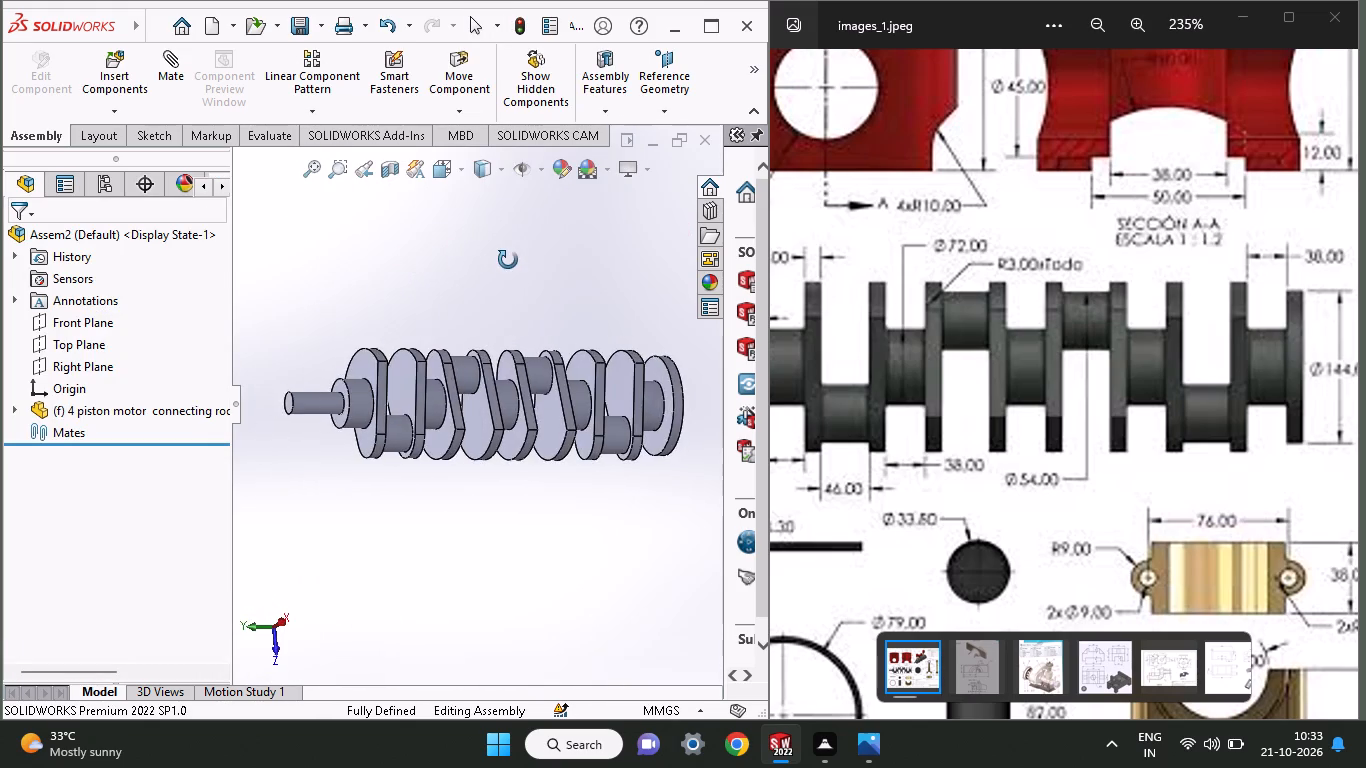
{"action": "middle_click_drag", "start_coordinate": [508, 260], "coordinate": [429, 289]}
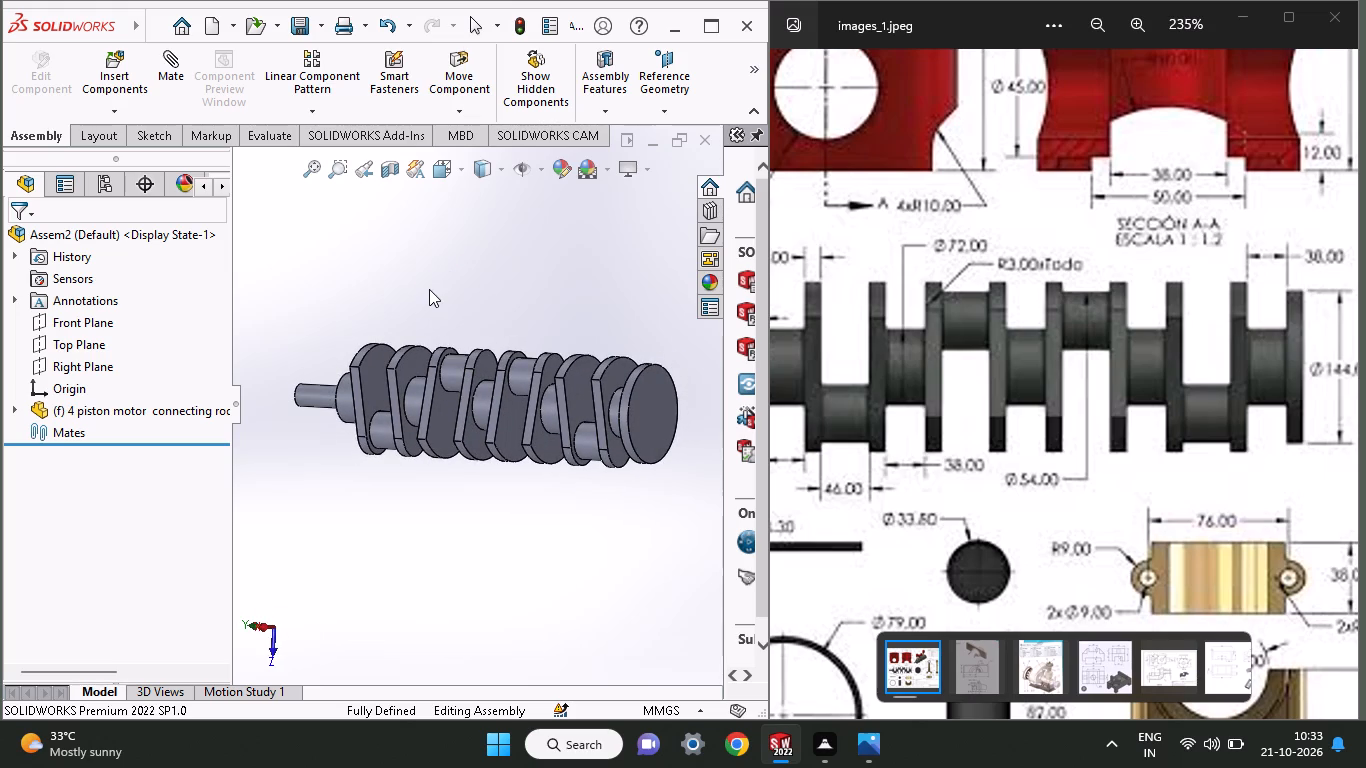
{"action": "left_click", "coordinate": [110, 83]}
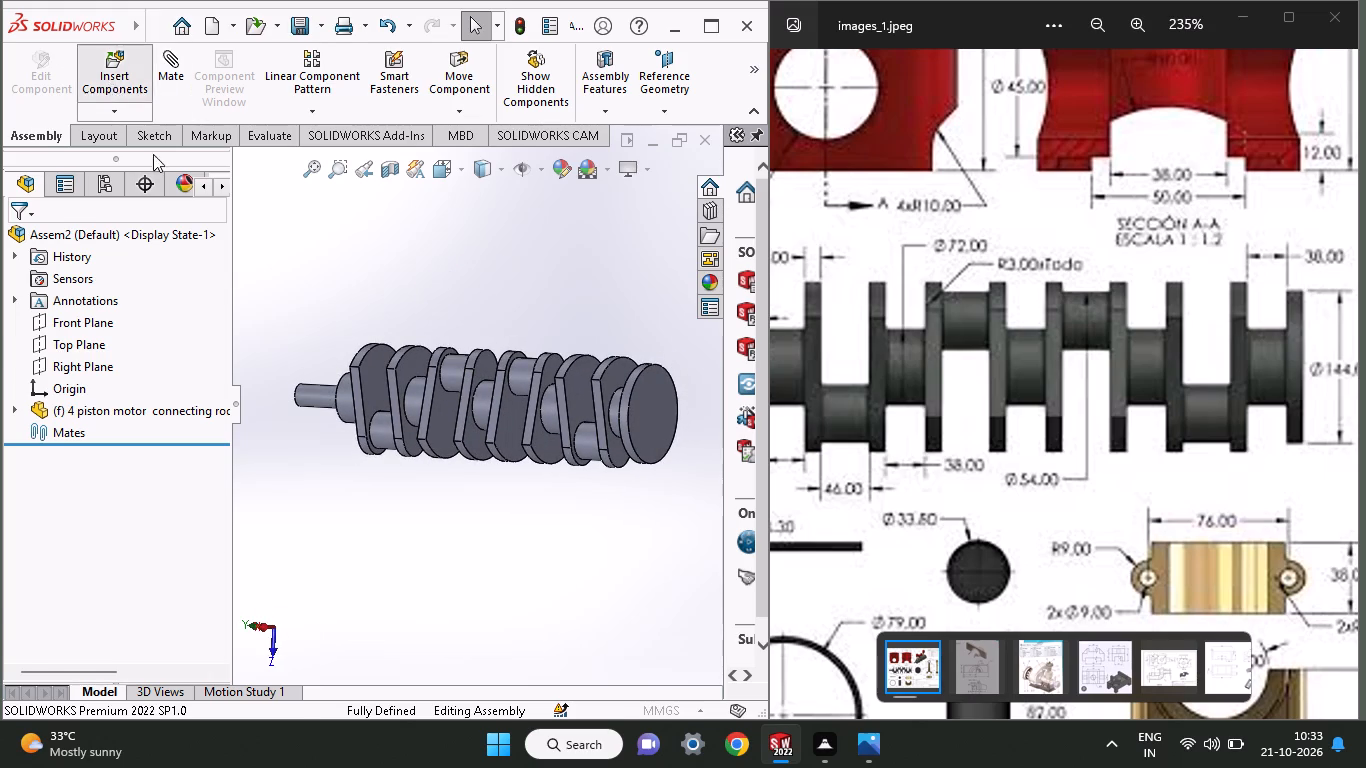
{"action": "left_click", "coordinate": [81, 586]}
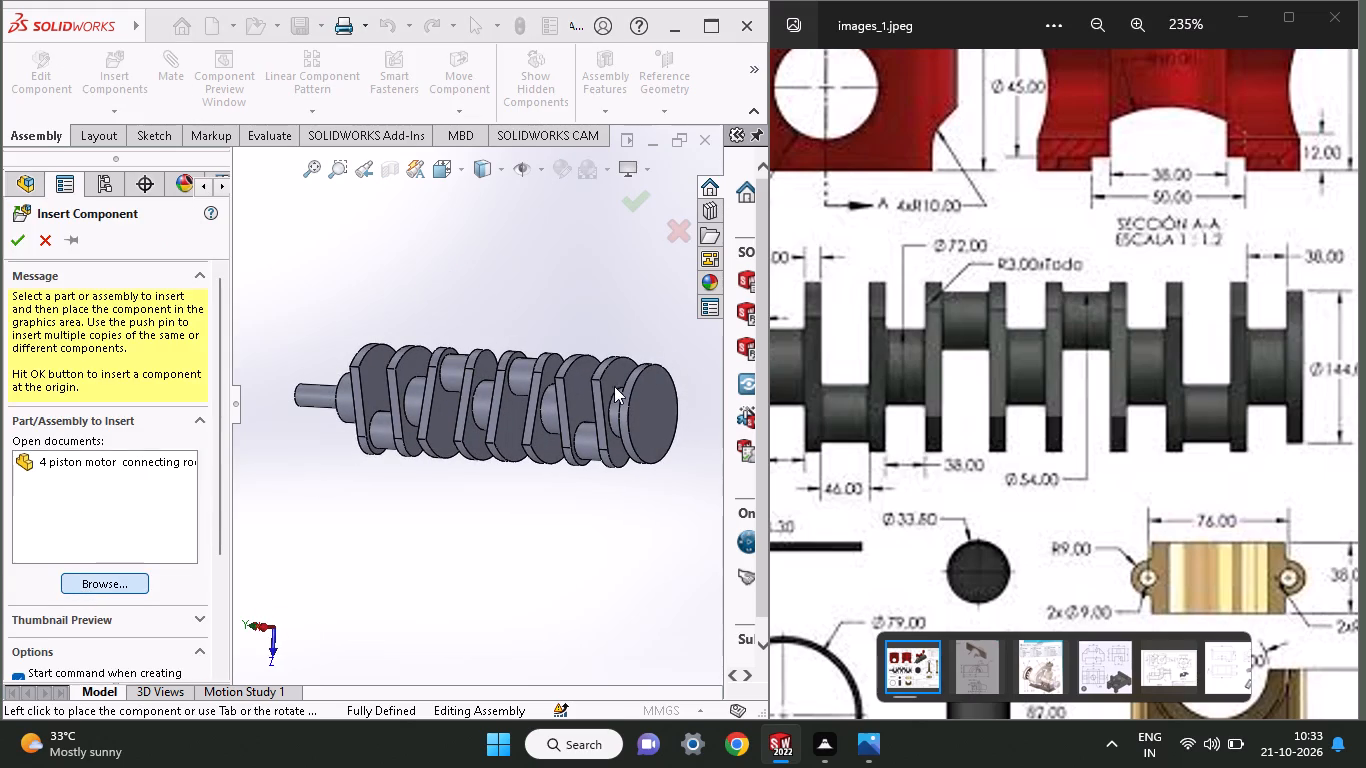
{"action": "middle_click_drag", "start_coordinate": [930, 248], "coordinate": [749, 550]}
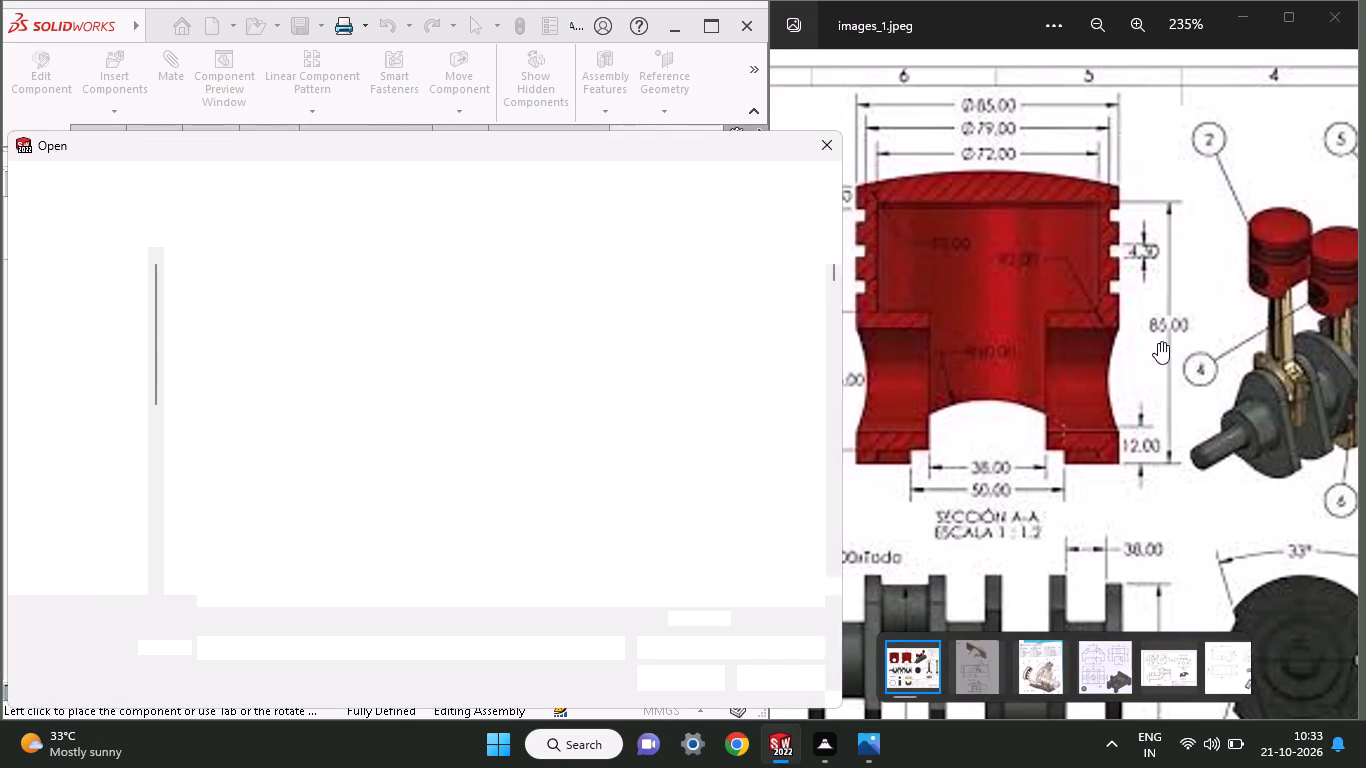
{"action": "middle_click_drag", "start_coordinate": [1166, 339], "coordinate": [962, 413]}
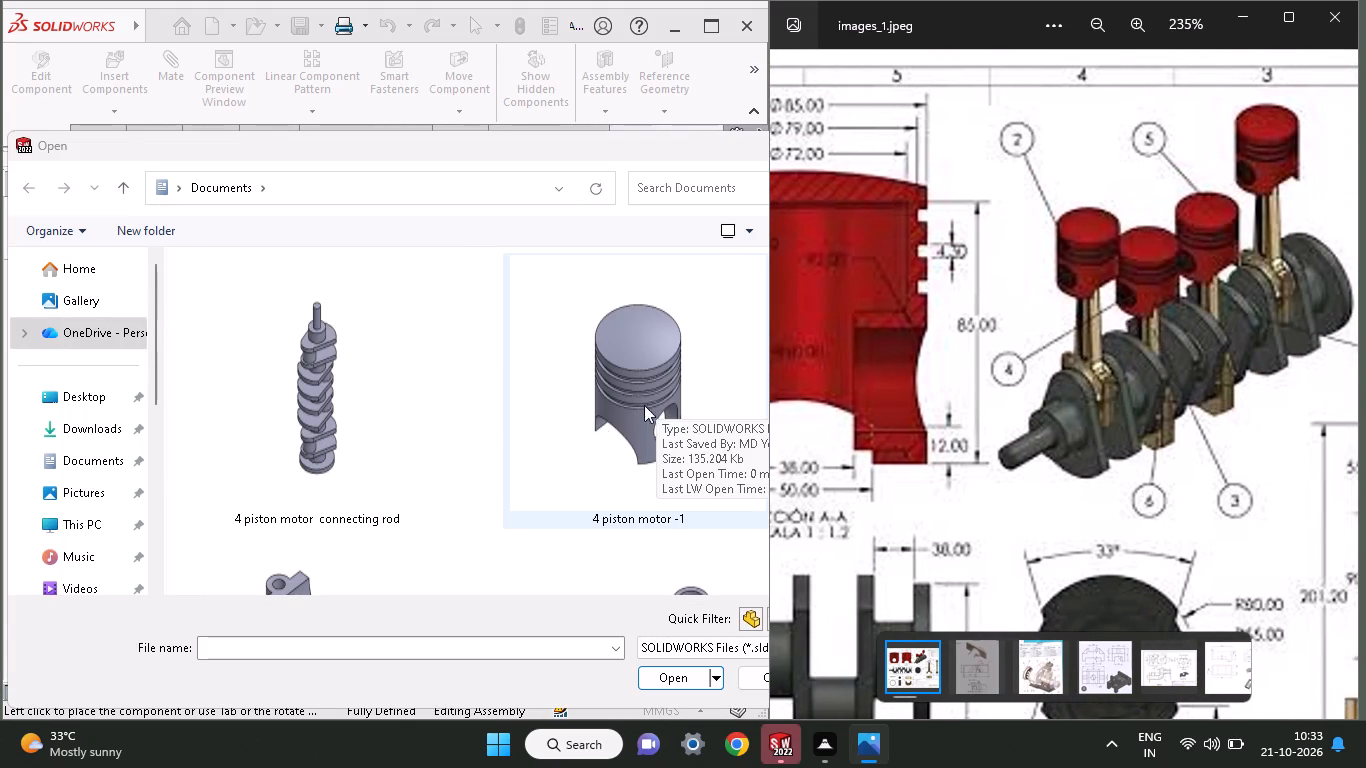
{"action": "middle_click_drag", "start_coordinate": [554, 450], "coordinate": [569, 389]}
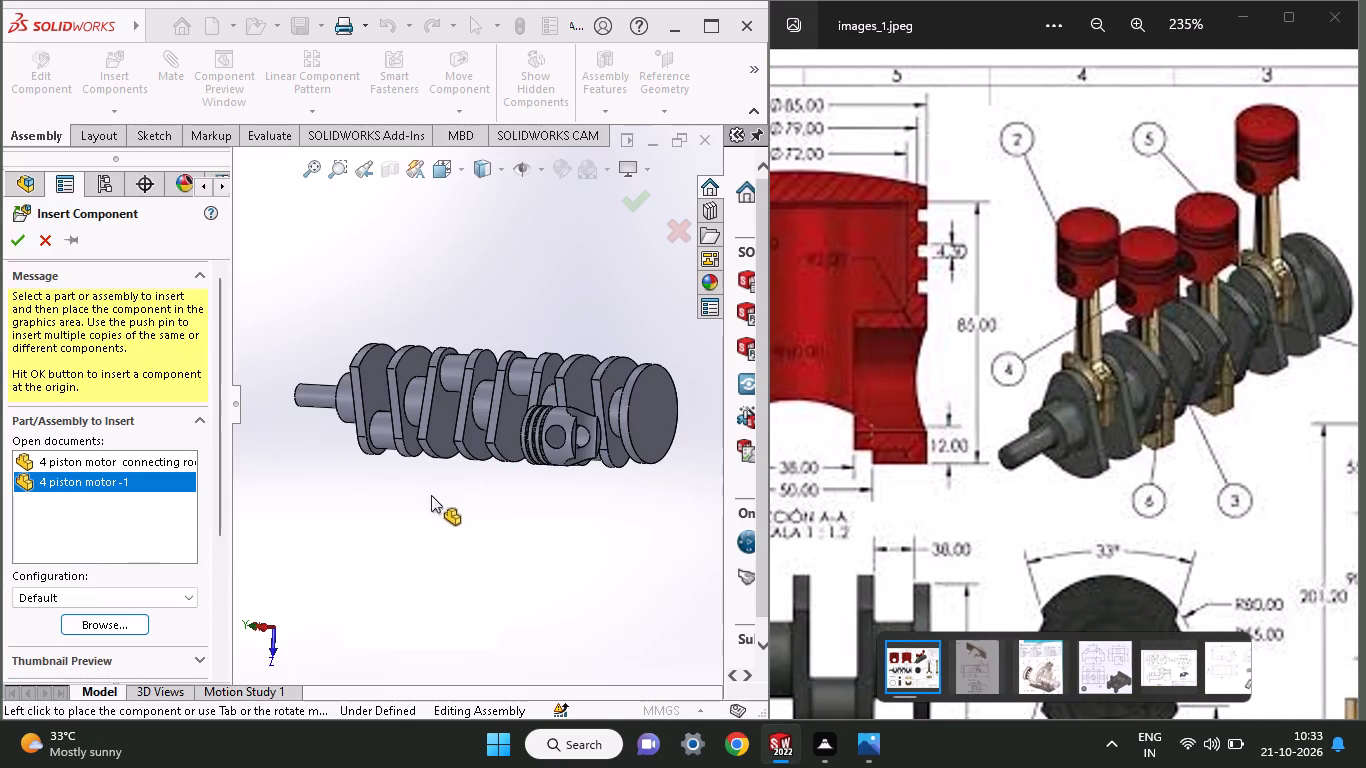
{"action": "left_click", "coordinate": [402, 251]}
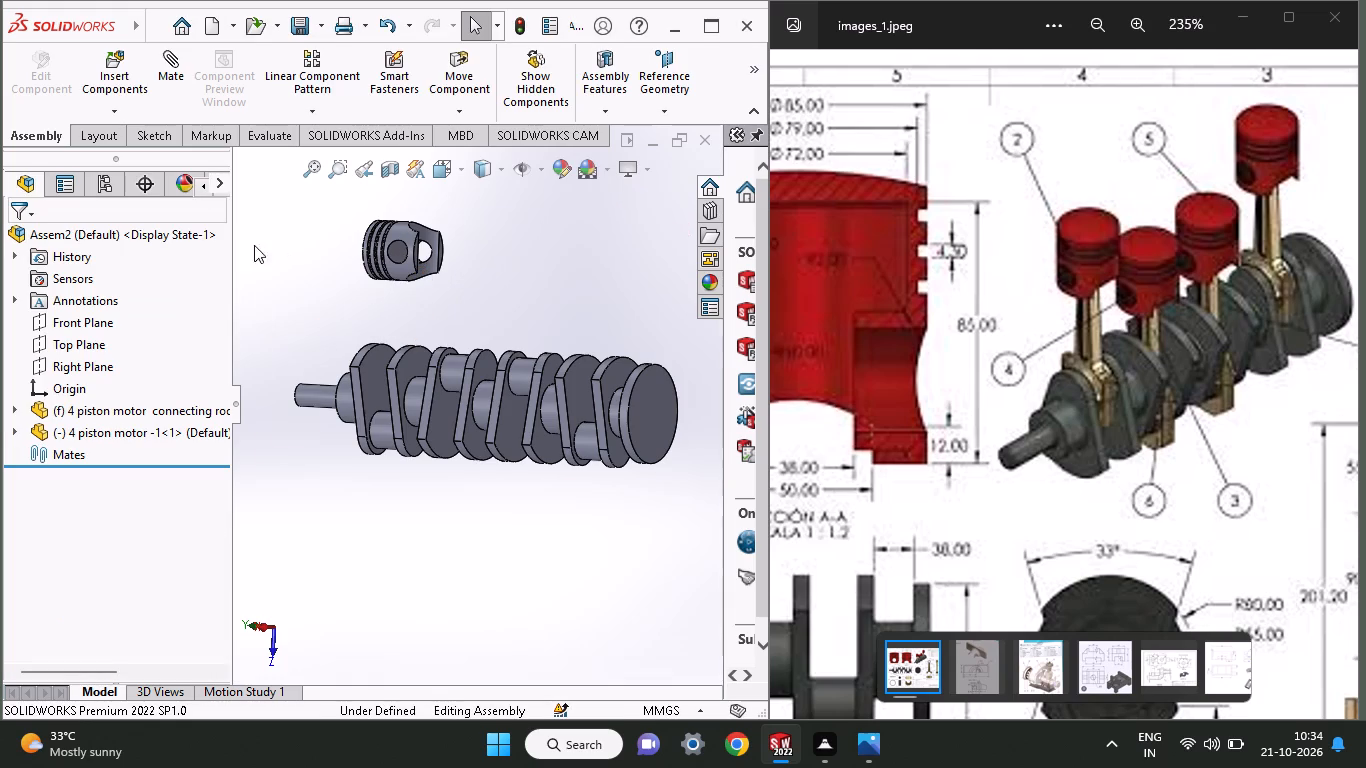
Insert the connecting rod part "4 piston motor piston-4" and place it above the crankshaft, beside the piston.
{"action": "left_click", "coordinate": [90, 76]}
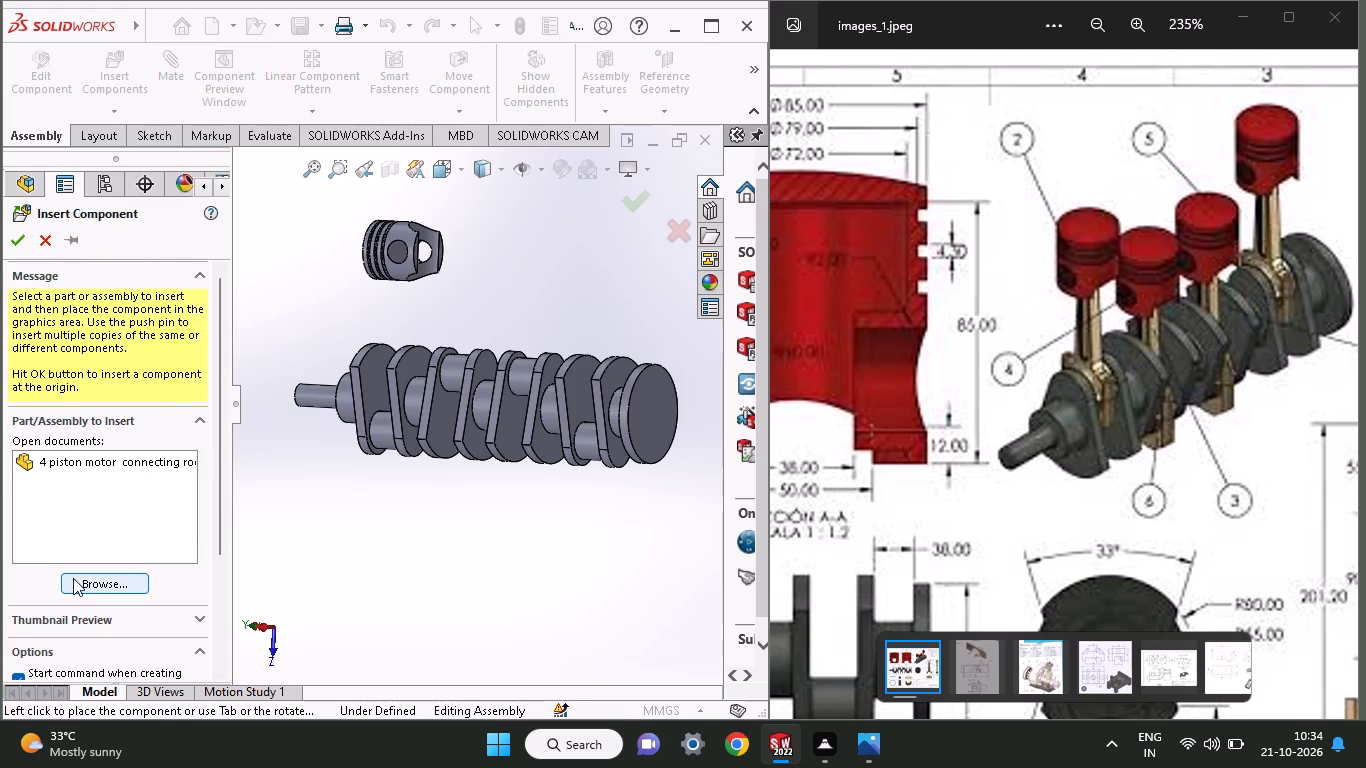
{"action": "left_click", "coordinate": [73, 578]}
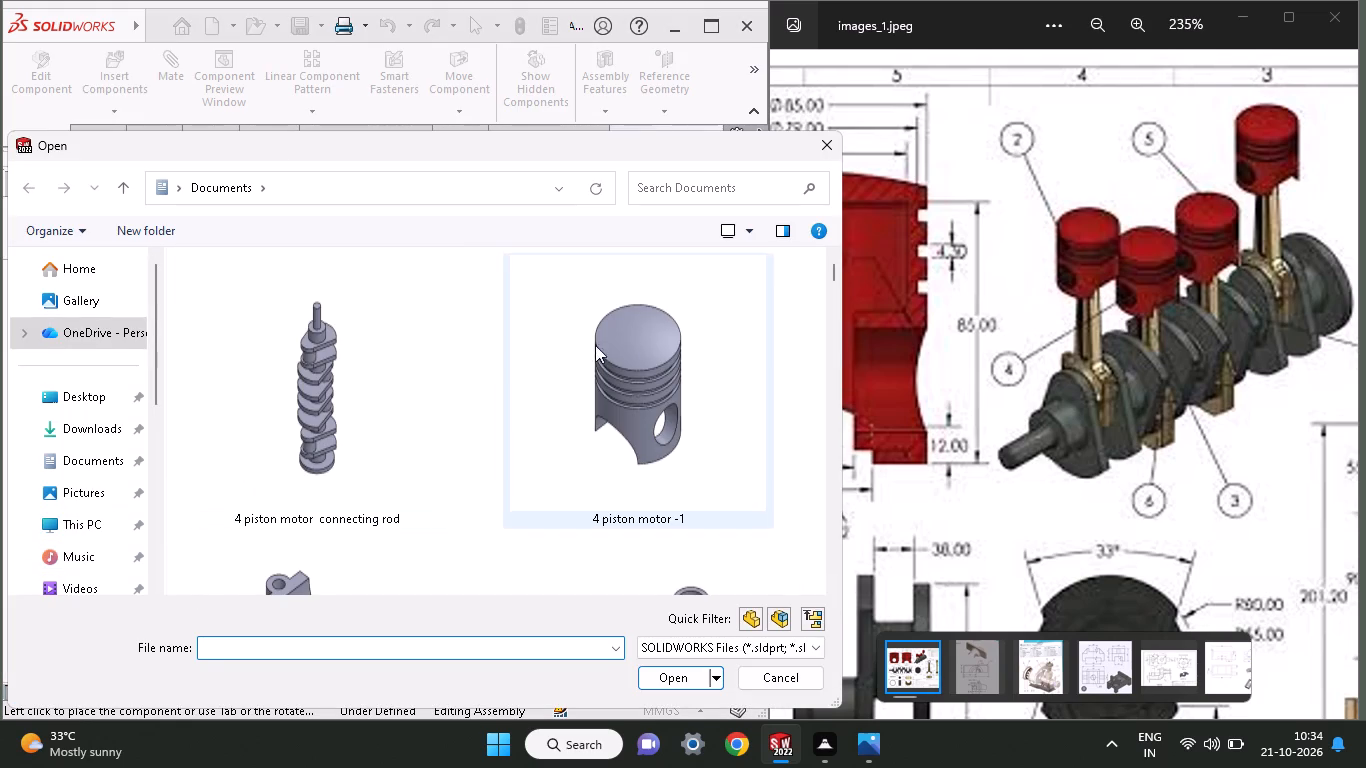
{"action": "left_click", "coordinate": [834, 278]}
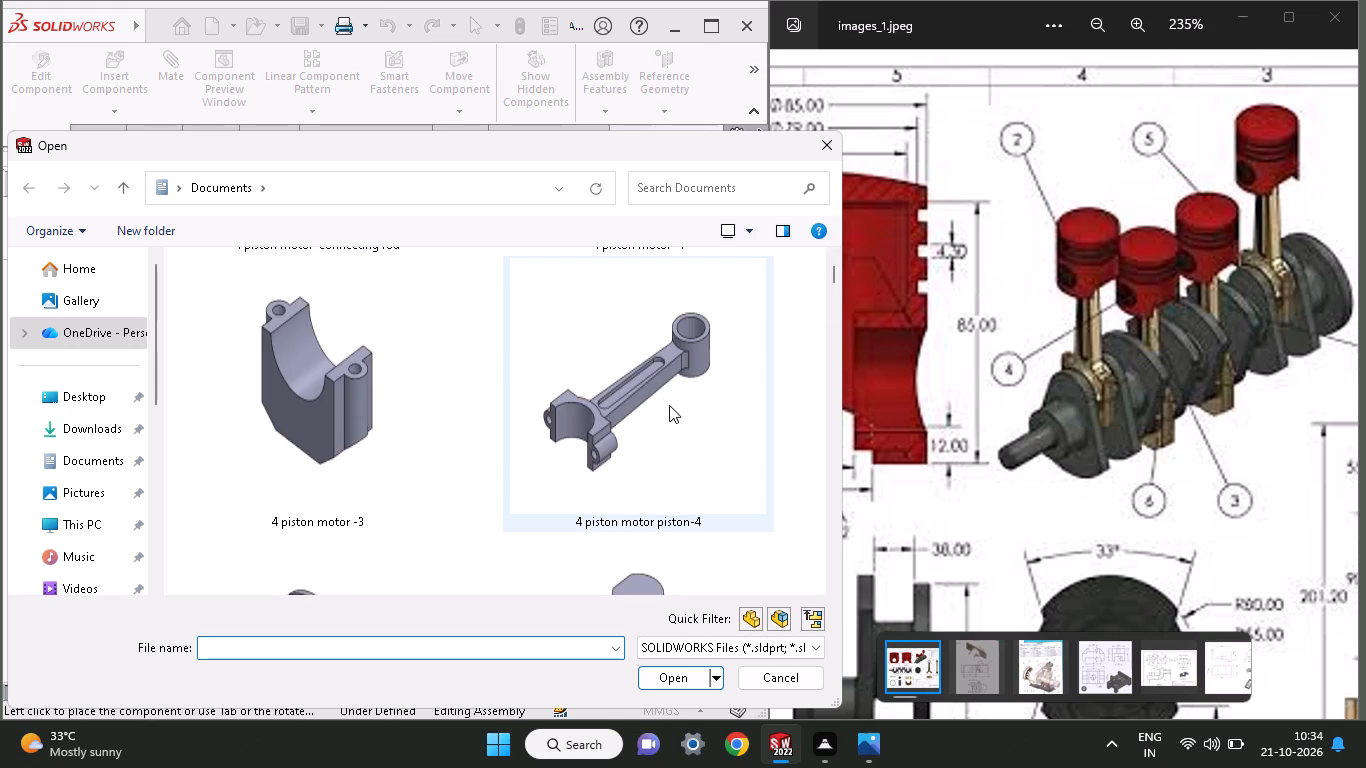
{"action": "left_click", "coordinate": [608, 410]}
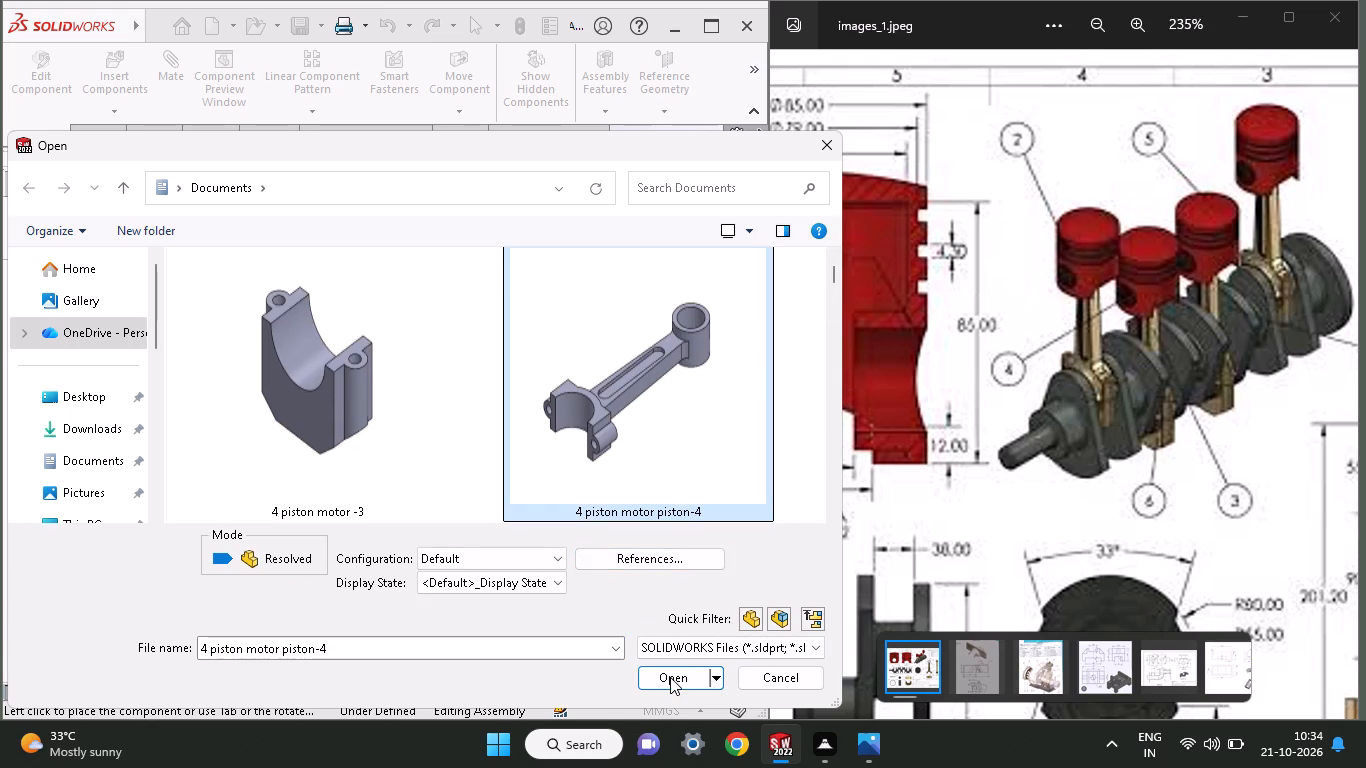
{"action": "left_click", "coordinate": [670, 677]}
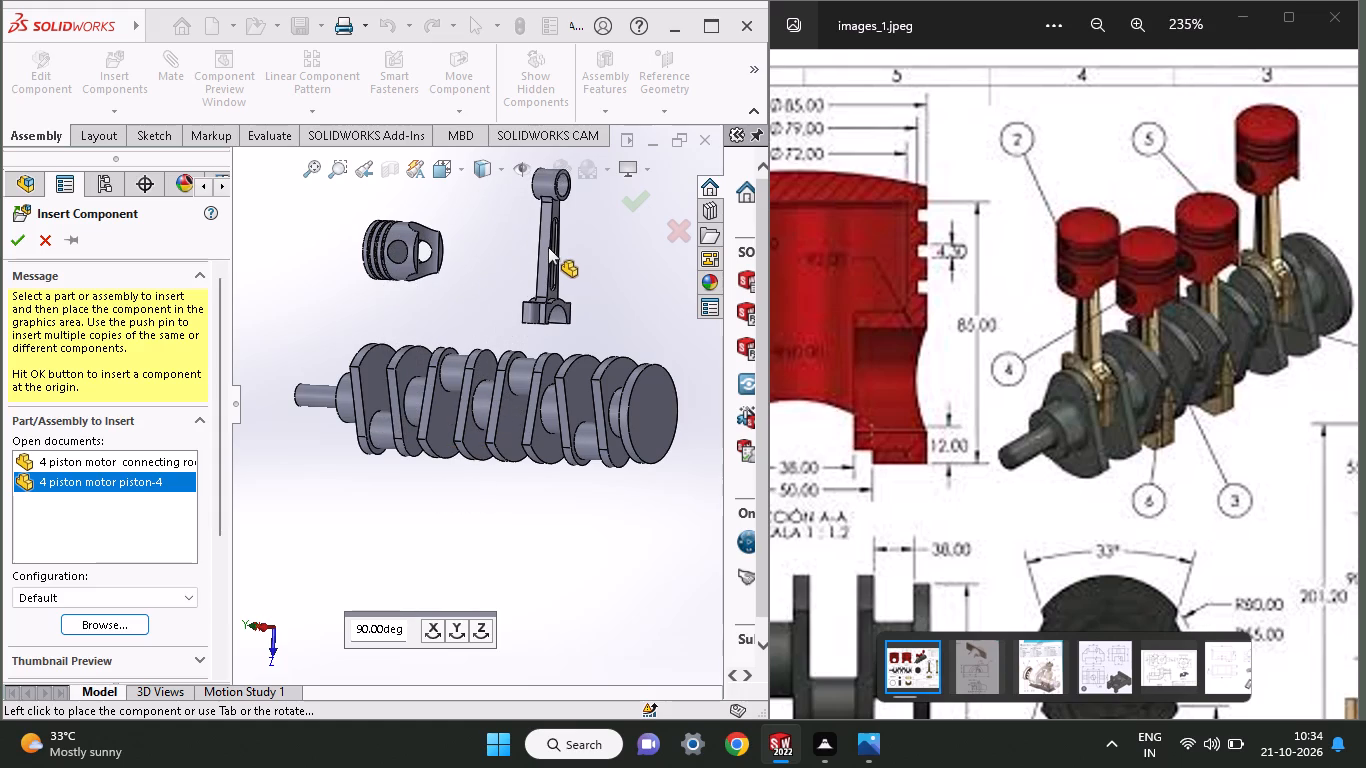
{"action": "left_click", "coordinate": [548, 247]}
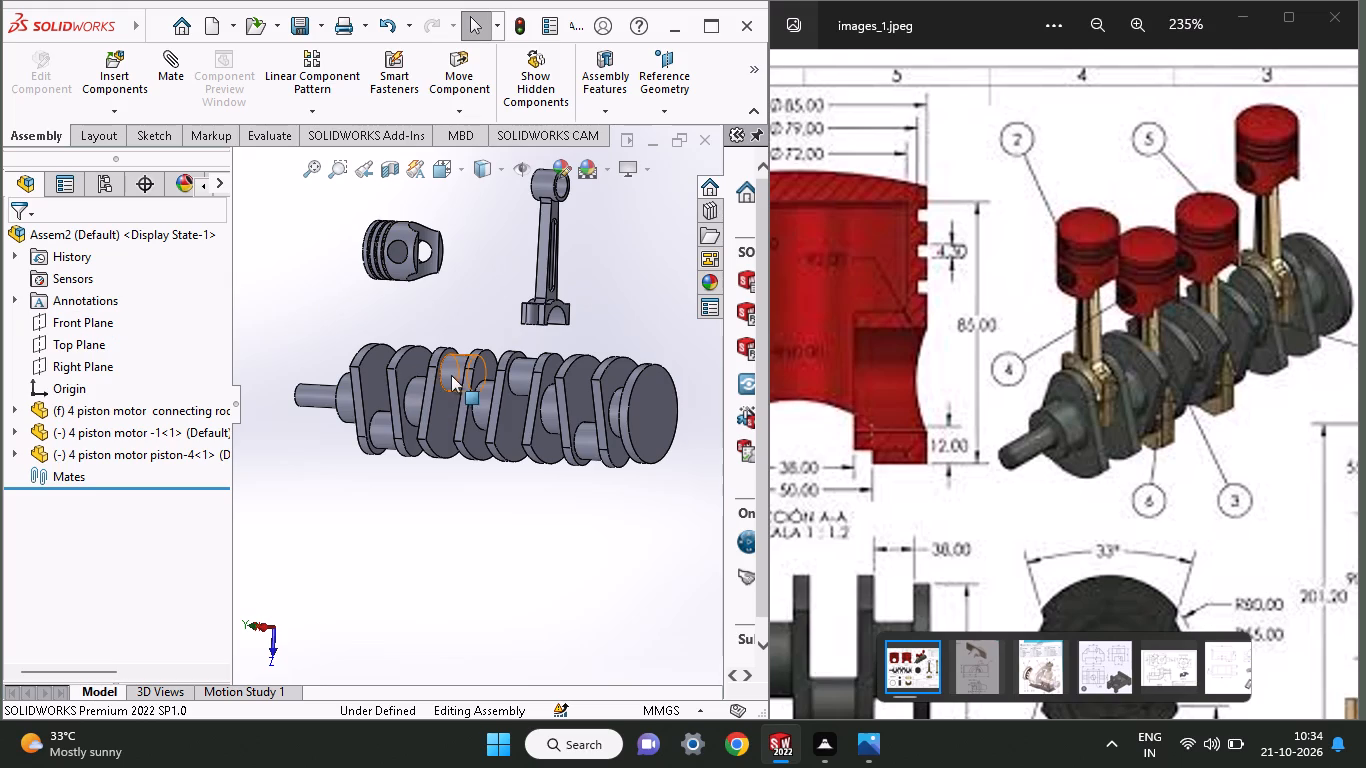
Insert the rod bearing cap part "4 piston motor -3" and place it below the crankshaft.
{"action": "left_click", "coordinate": [99, 77]}
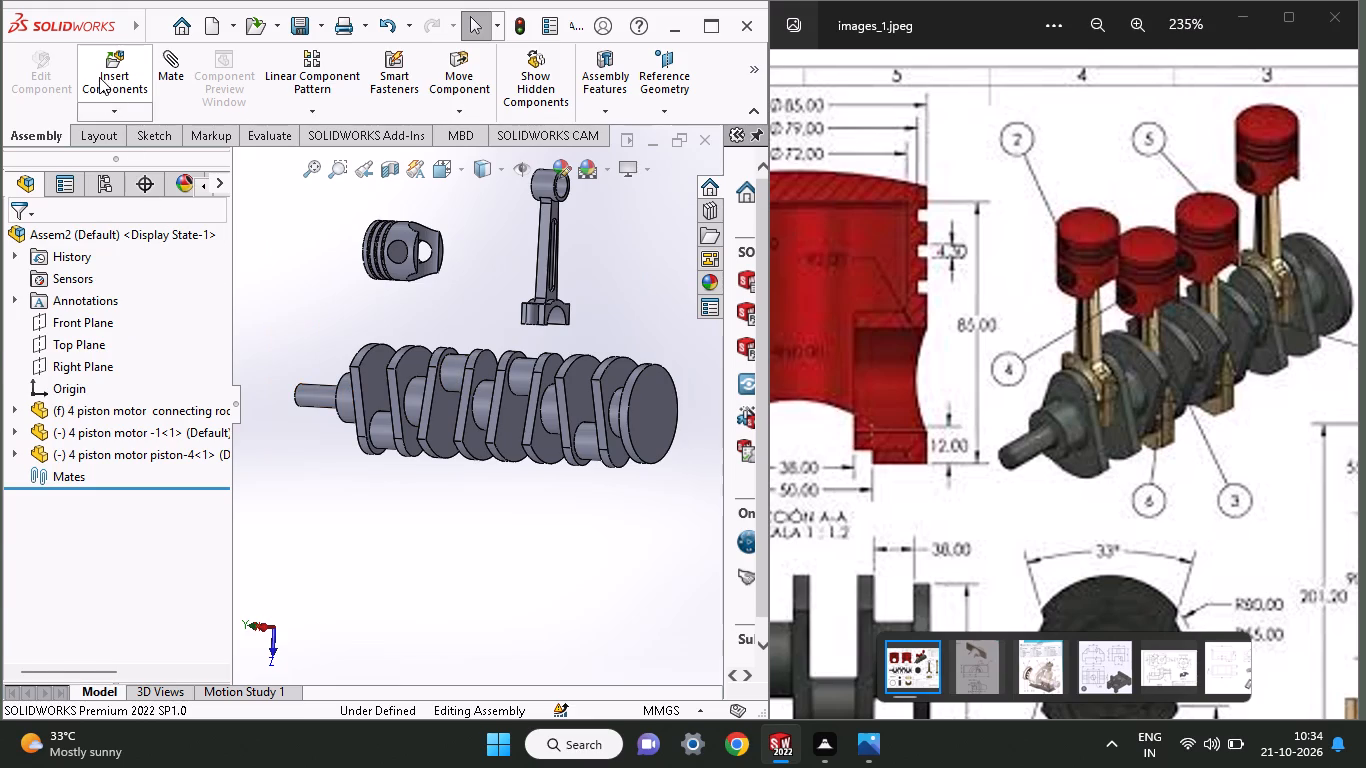
{"action": "left_click", "coordinate": [130, 579]}
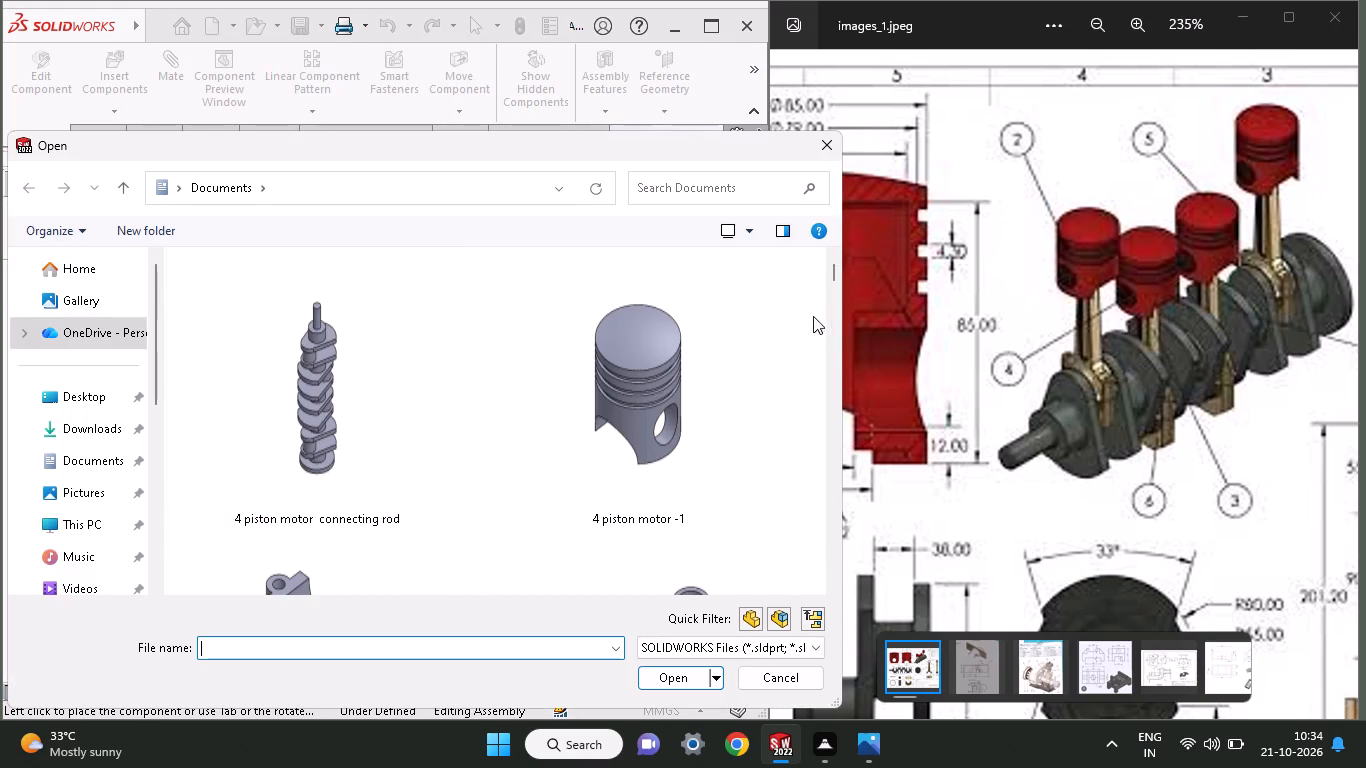
{"action": "left_click", "coordinate": [831, 273]}
{"action": "left_click", "coordinate": [367, 421]}
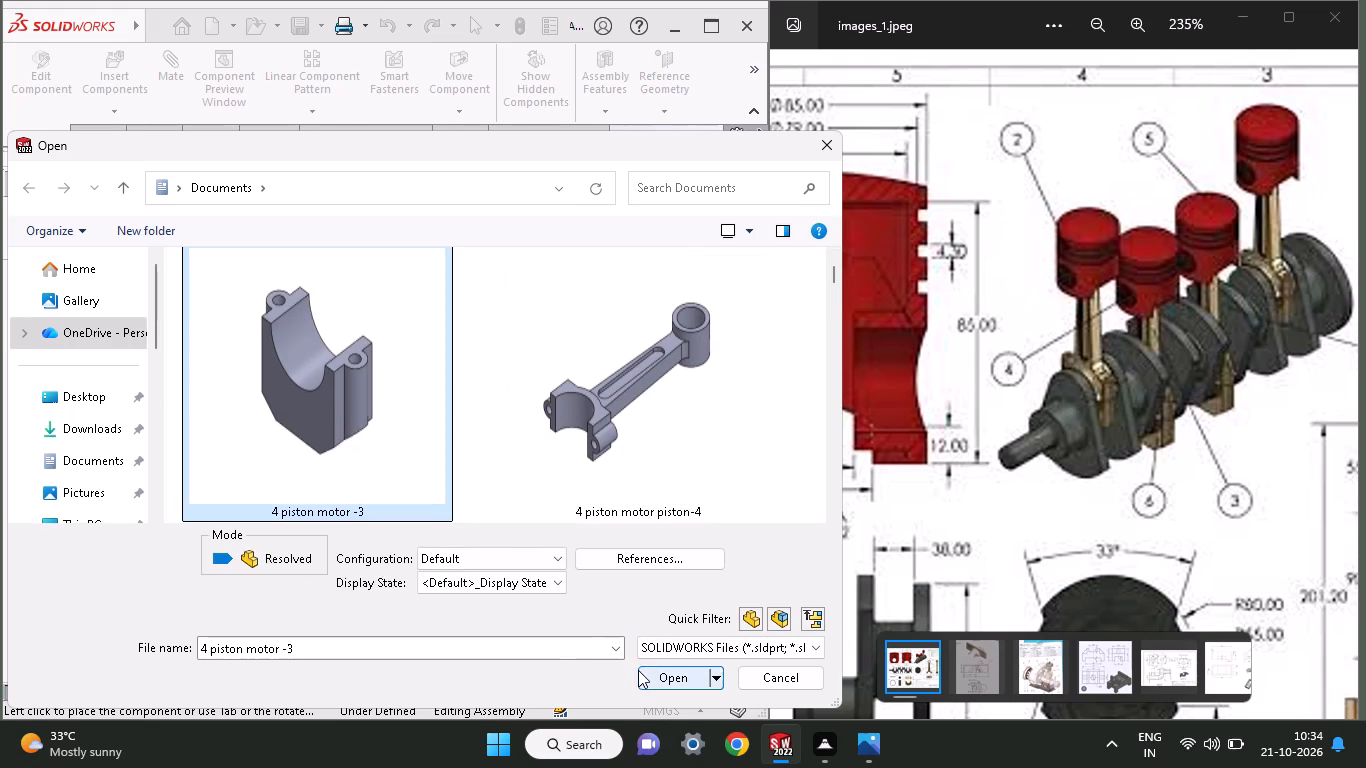
{"action": "left_click", "coordinate": [643, 670]}
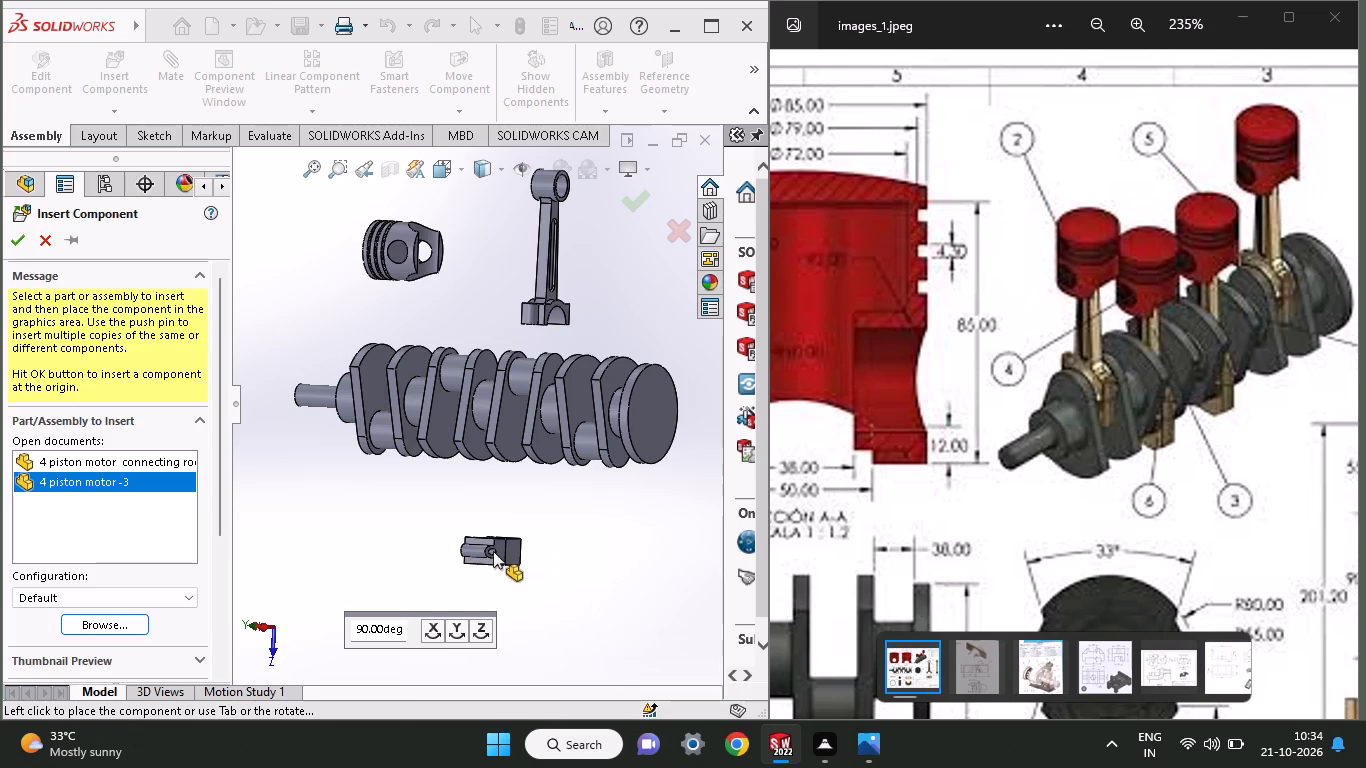
{"action": "left_click", "coordinate": [493, 551]}
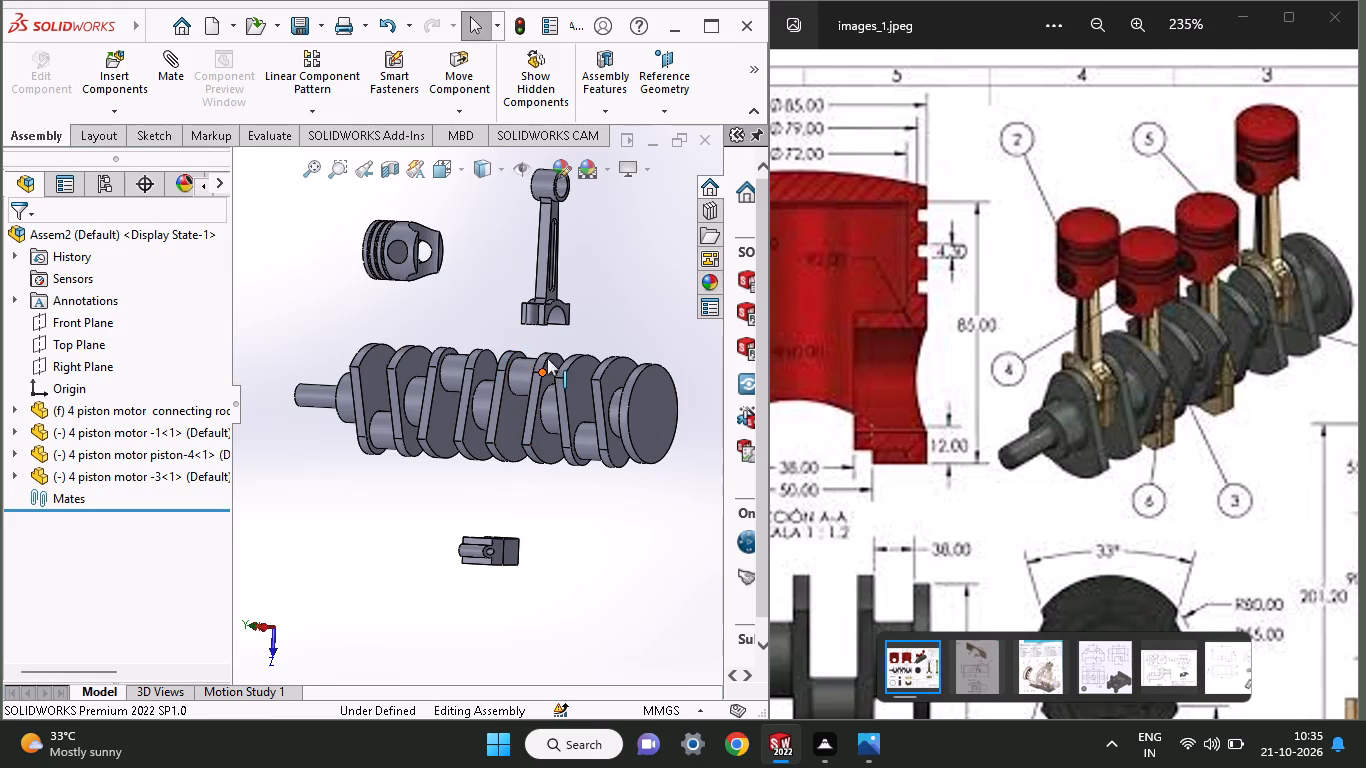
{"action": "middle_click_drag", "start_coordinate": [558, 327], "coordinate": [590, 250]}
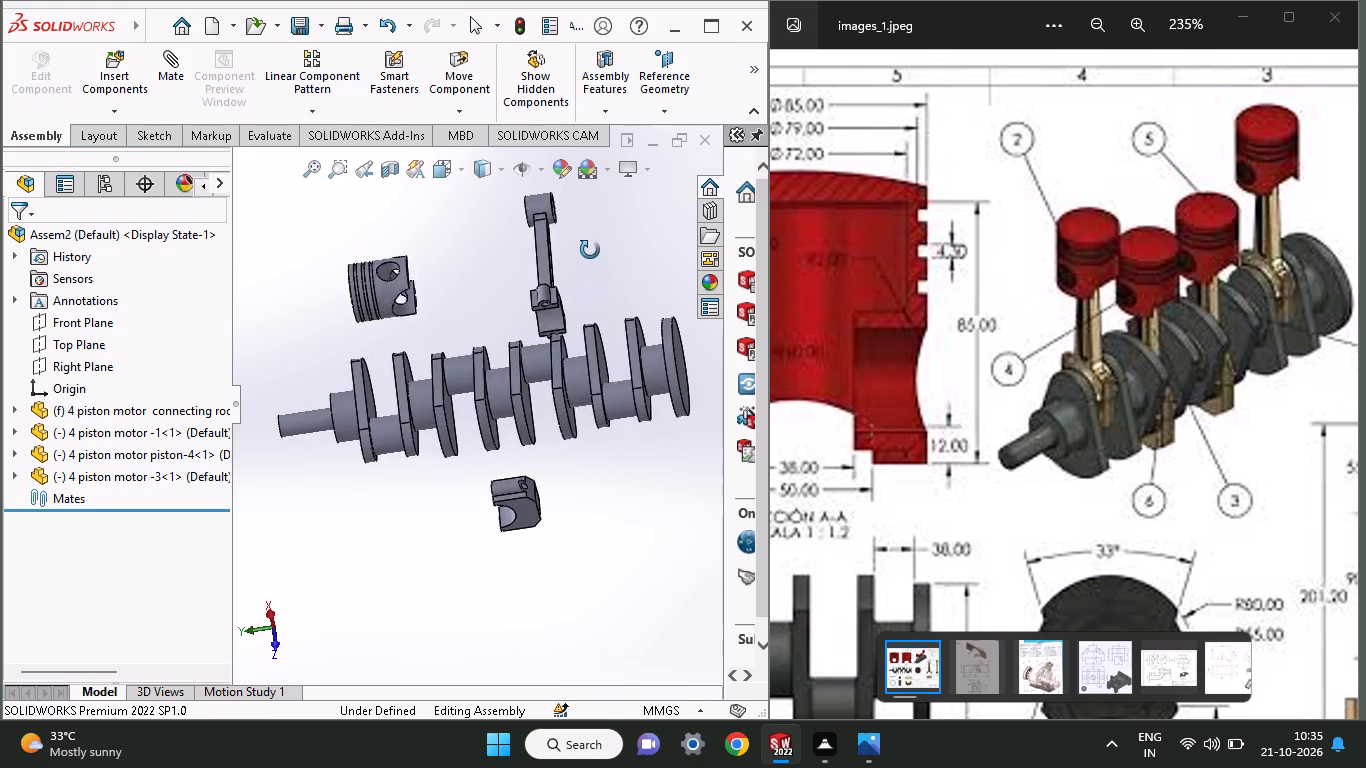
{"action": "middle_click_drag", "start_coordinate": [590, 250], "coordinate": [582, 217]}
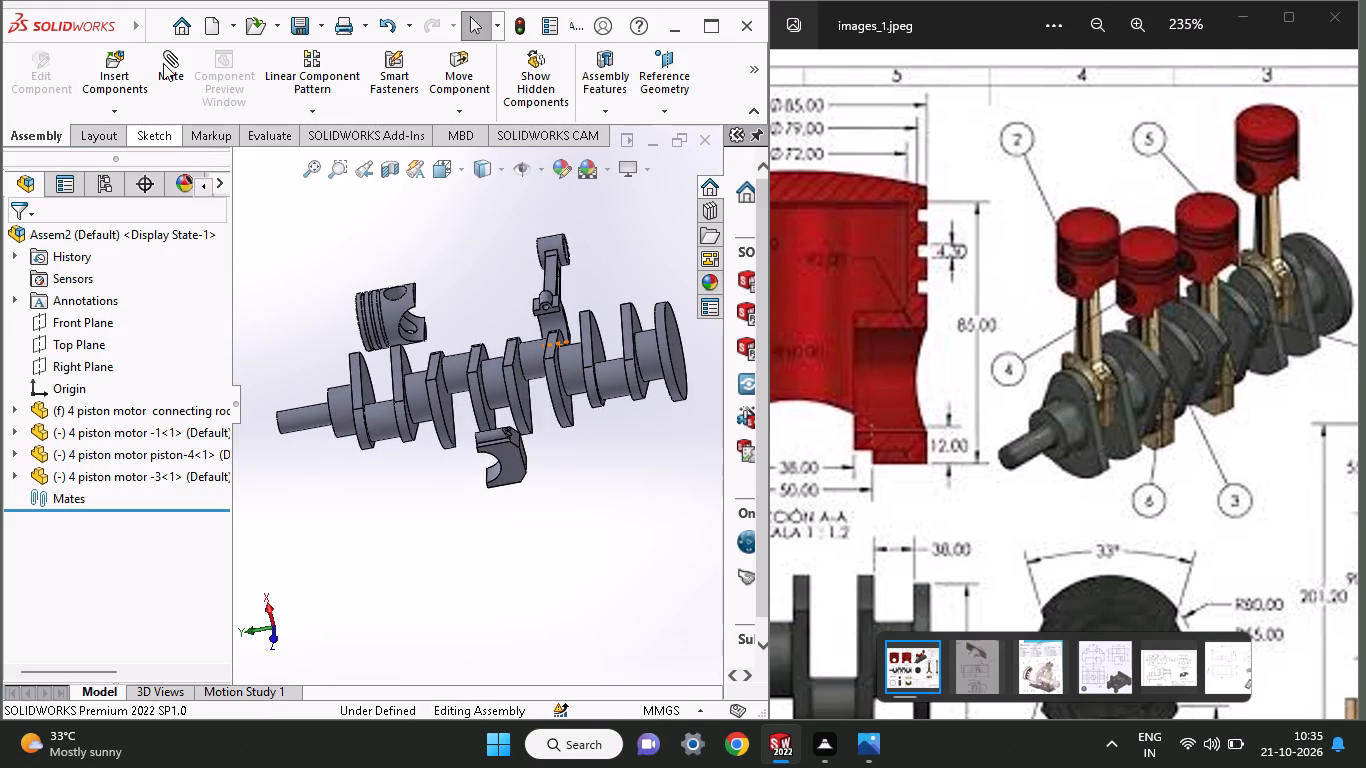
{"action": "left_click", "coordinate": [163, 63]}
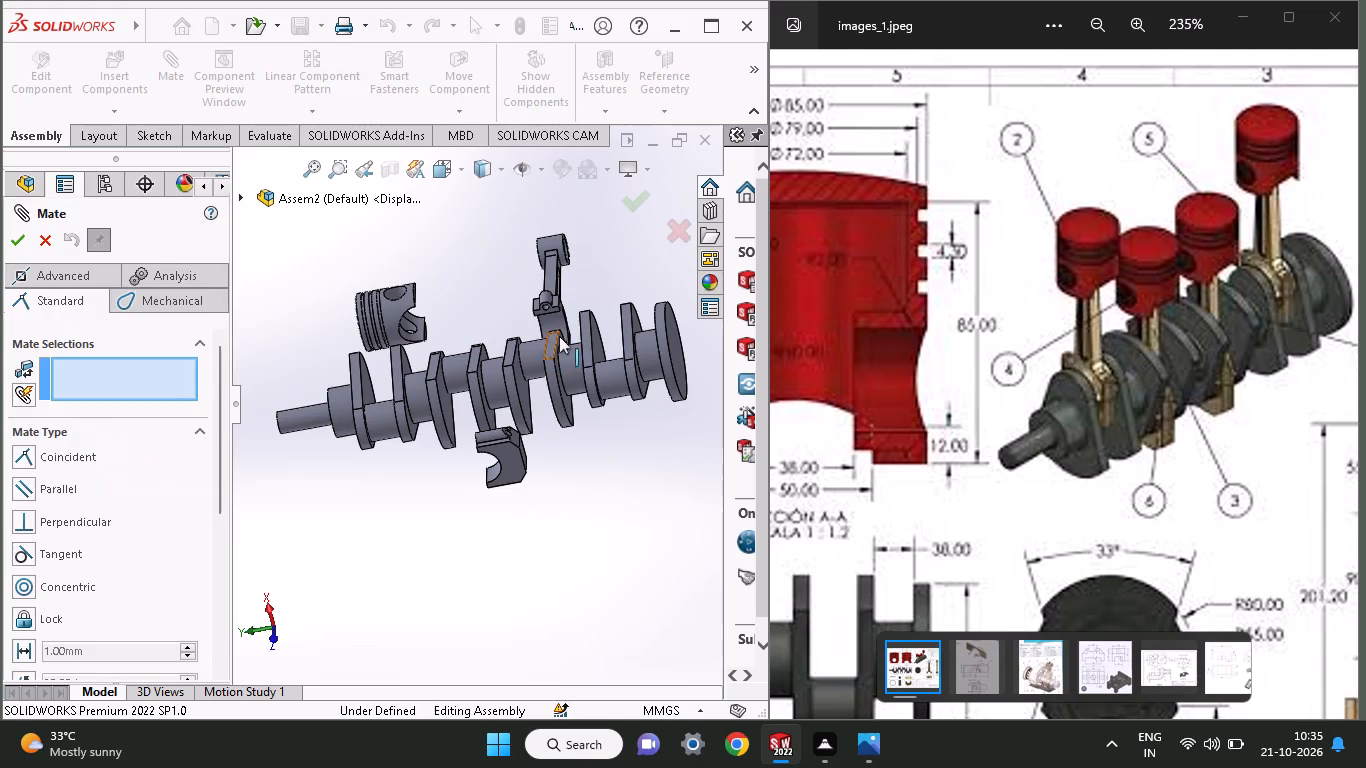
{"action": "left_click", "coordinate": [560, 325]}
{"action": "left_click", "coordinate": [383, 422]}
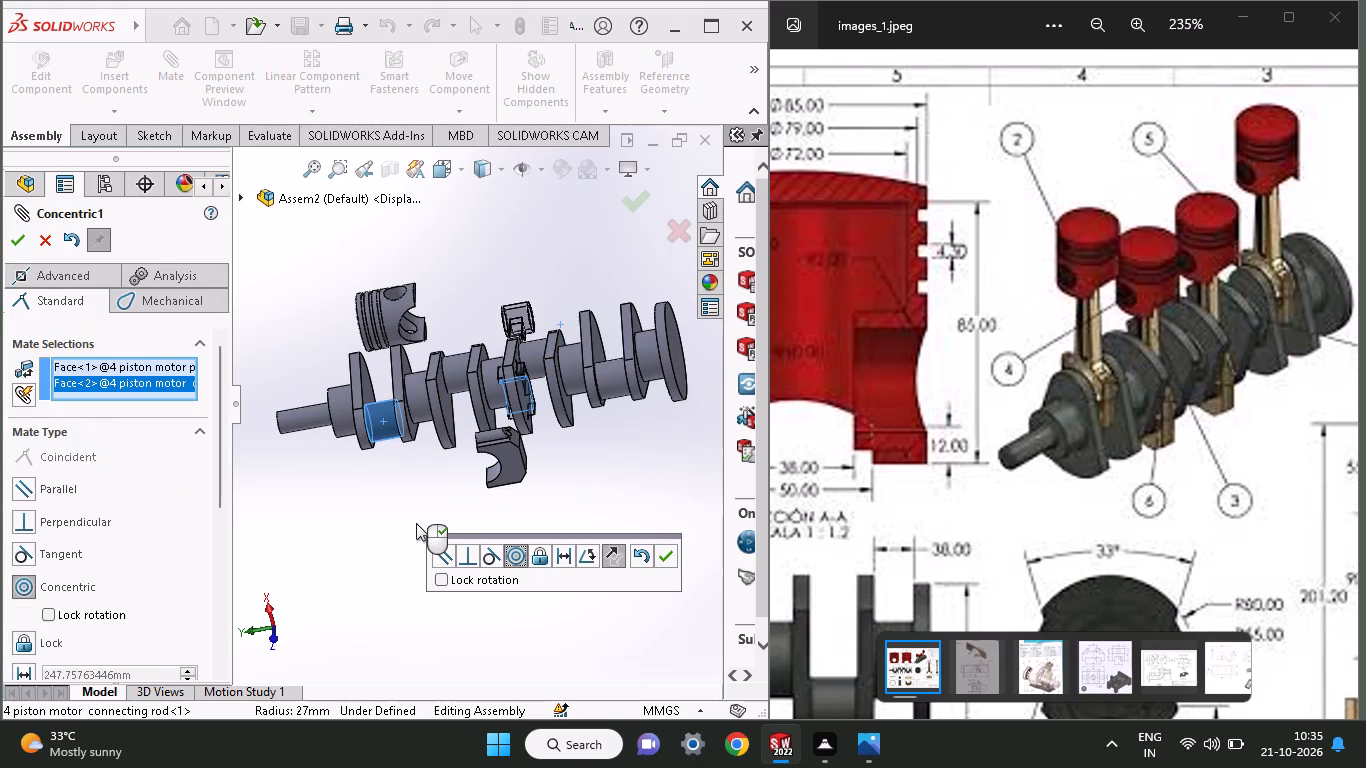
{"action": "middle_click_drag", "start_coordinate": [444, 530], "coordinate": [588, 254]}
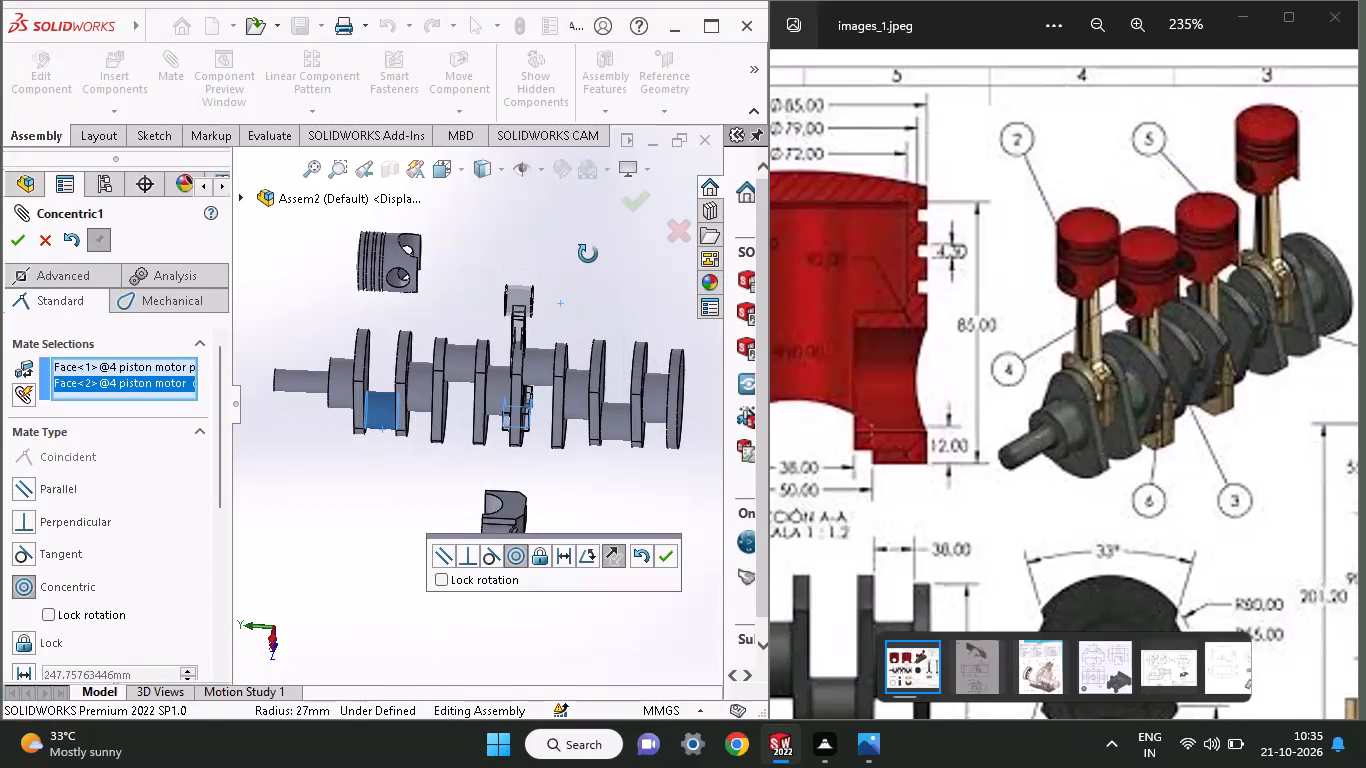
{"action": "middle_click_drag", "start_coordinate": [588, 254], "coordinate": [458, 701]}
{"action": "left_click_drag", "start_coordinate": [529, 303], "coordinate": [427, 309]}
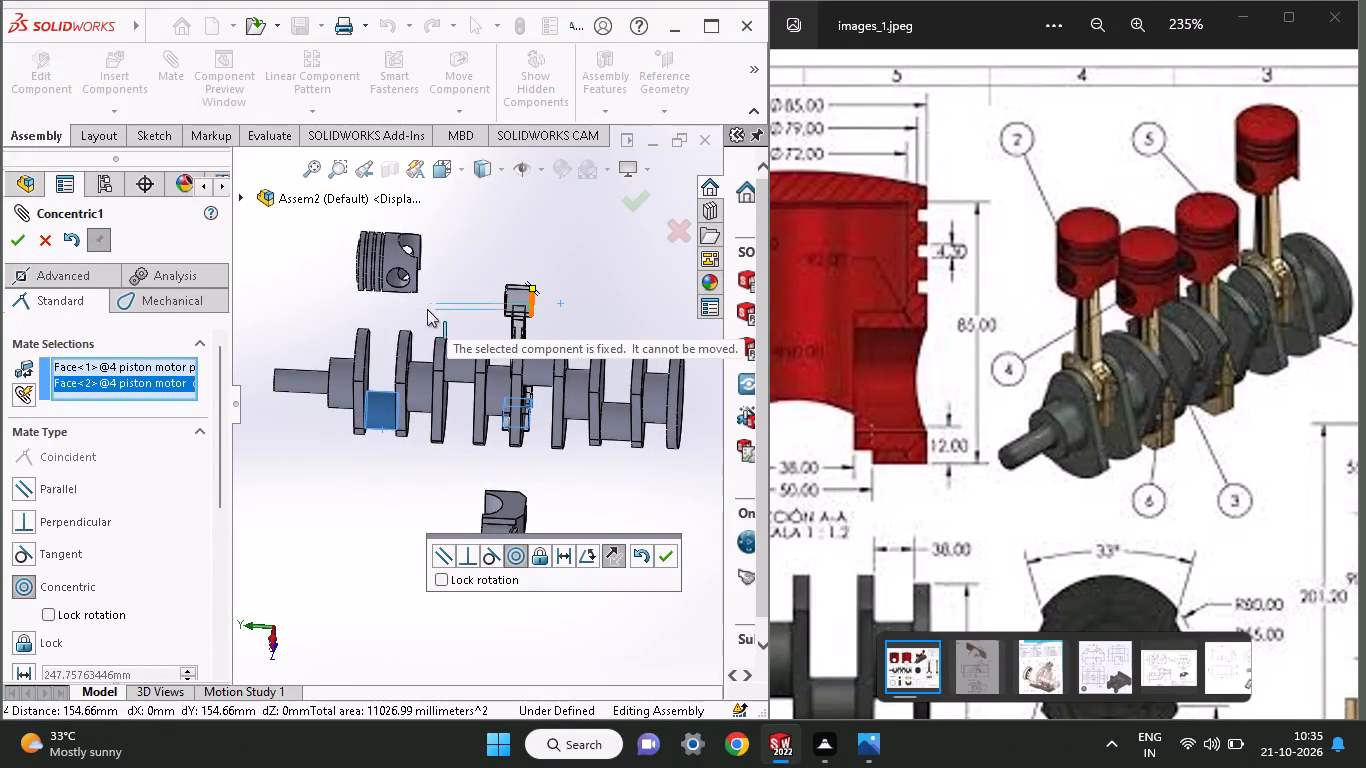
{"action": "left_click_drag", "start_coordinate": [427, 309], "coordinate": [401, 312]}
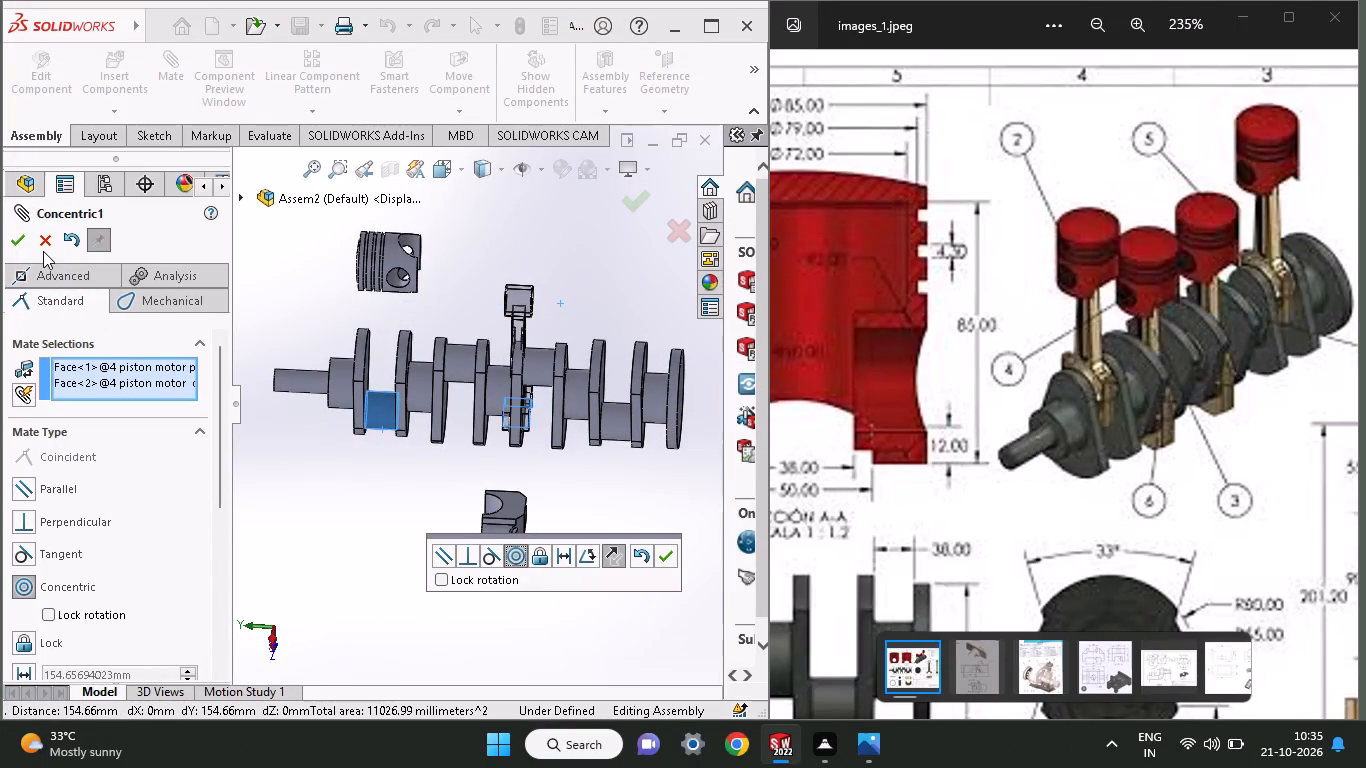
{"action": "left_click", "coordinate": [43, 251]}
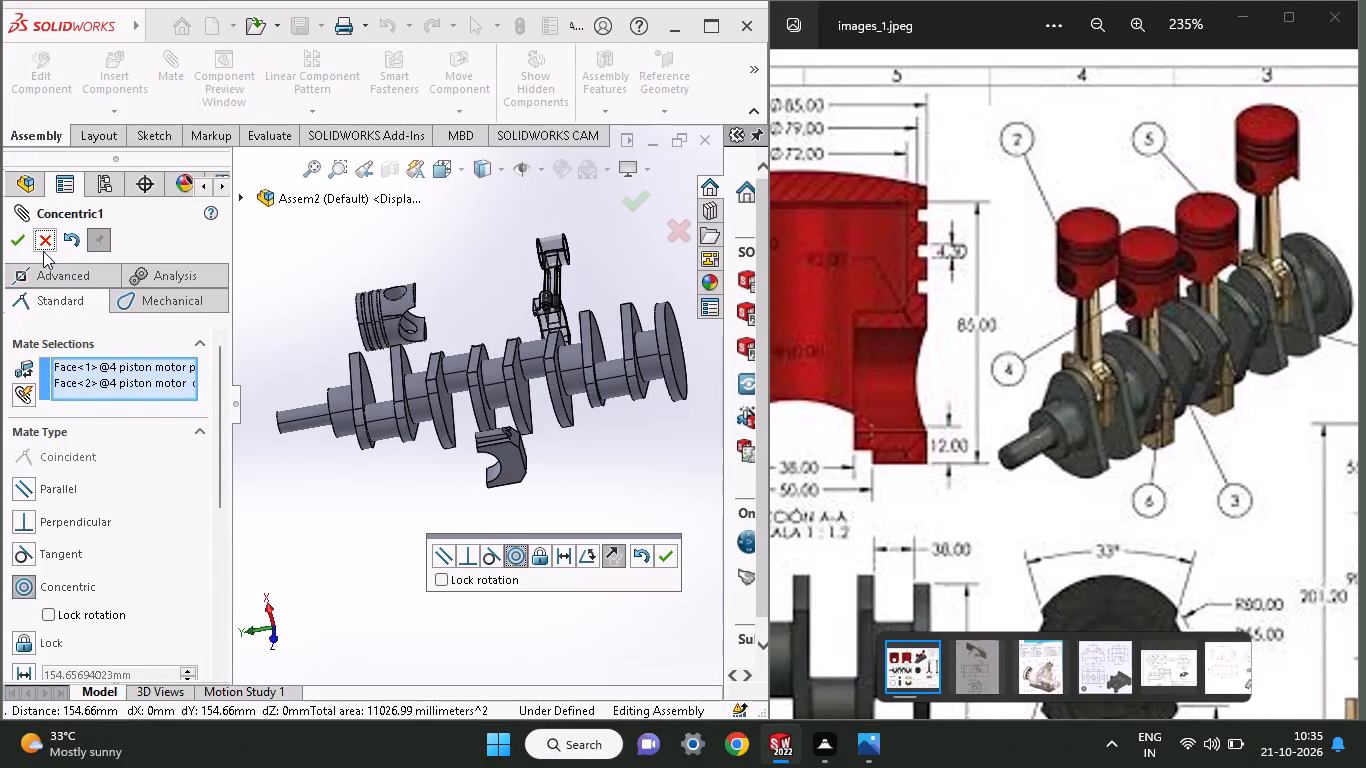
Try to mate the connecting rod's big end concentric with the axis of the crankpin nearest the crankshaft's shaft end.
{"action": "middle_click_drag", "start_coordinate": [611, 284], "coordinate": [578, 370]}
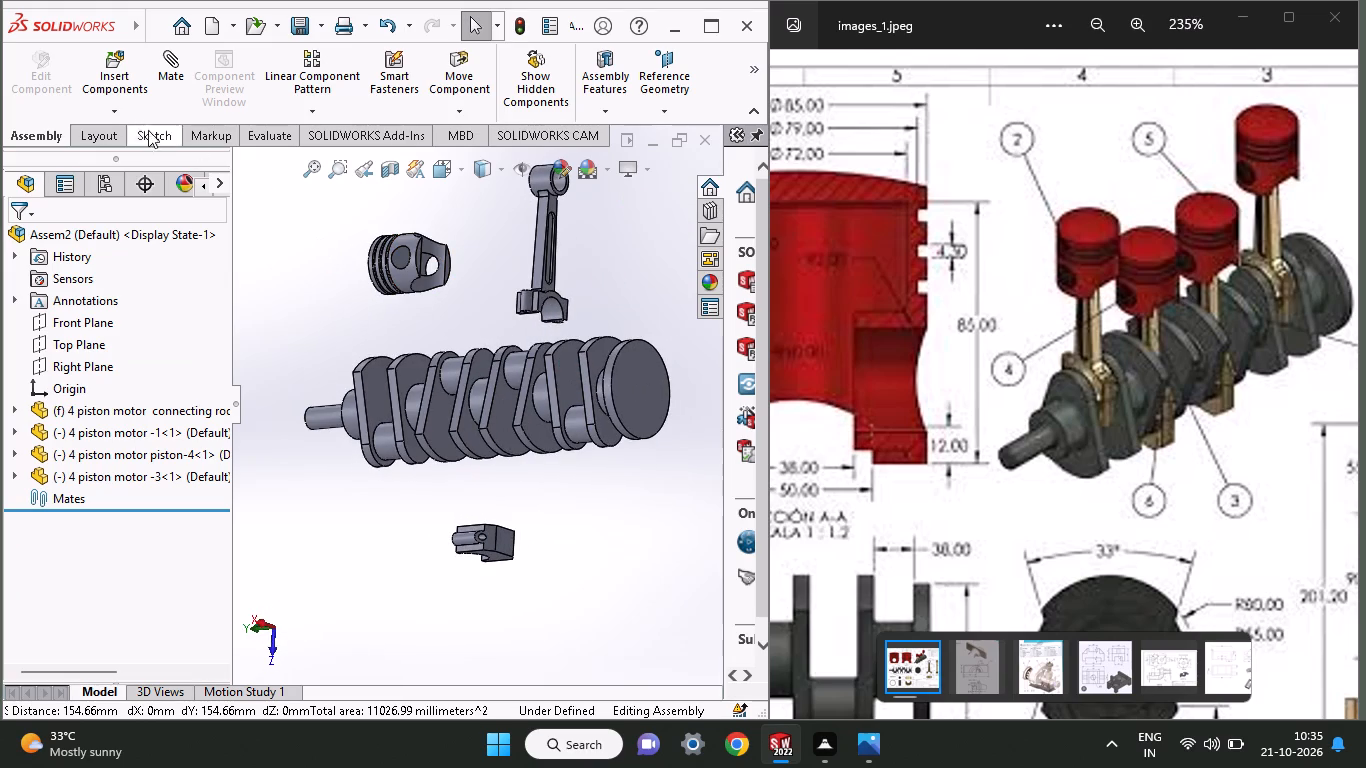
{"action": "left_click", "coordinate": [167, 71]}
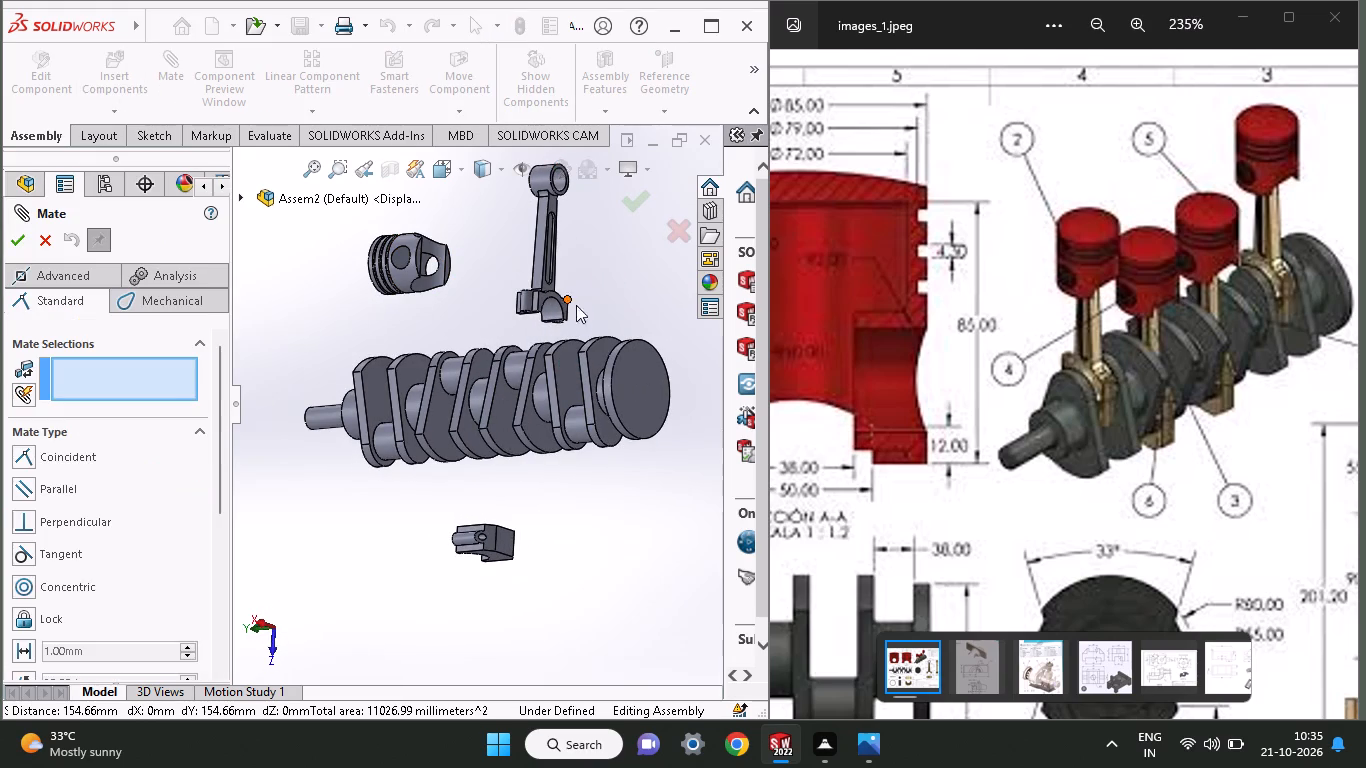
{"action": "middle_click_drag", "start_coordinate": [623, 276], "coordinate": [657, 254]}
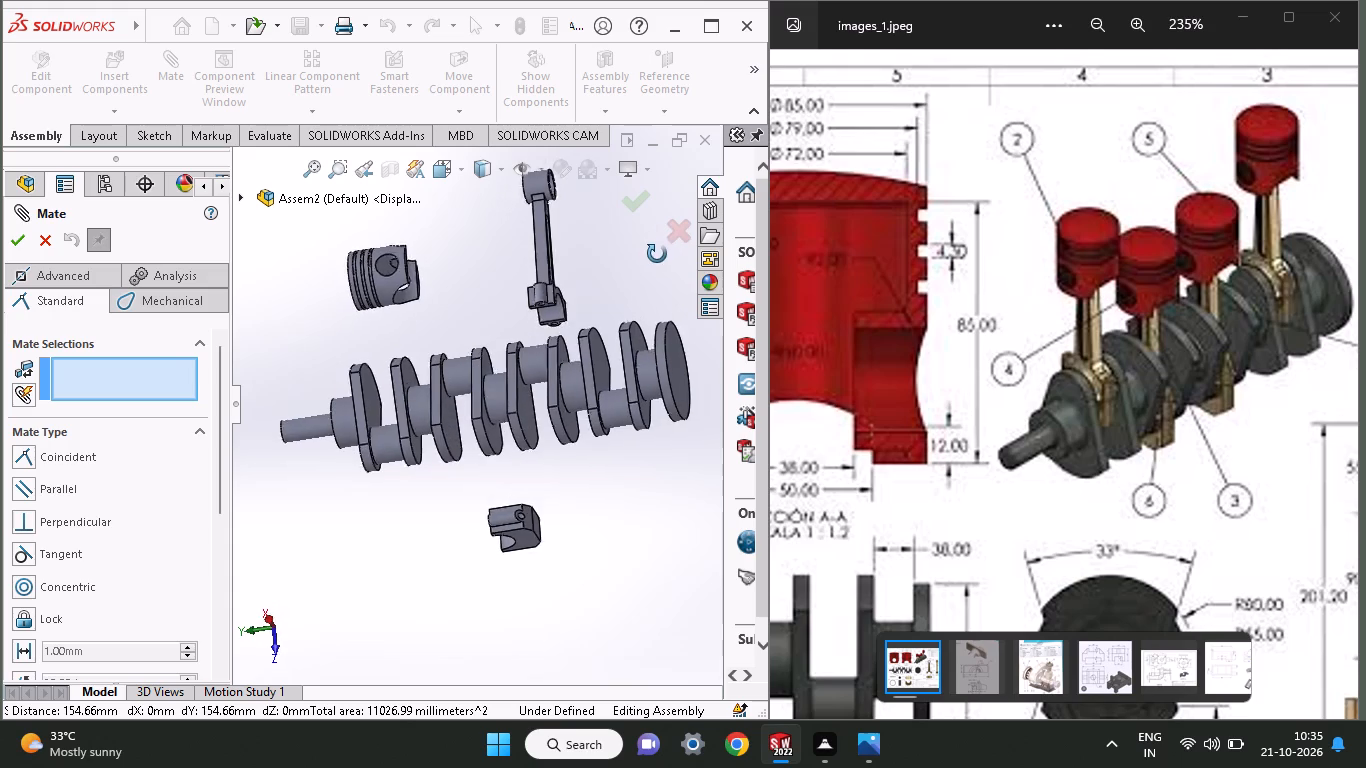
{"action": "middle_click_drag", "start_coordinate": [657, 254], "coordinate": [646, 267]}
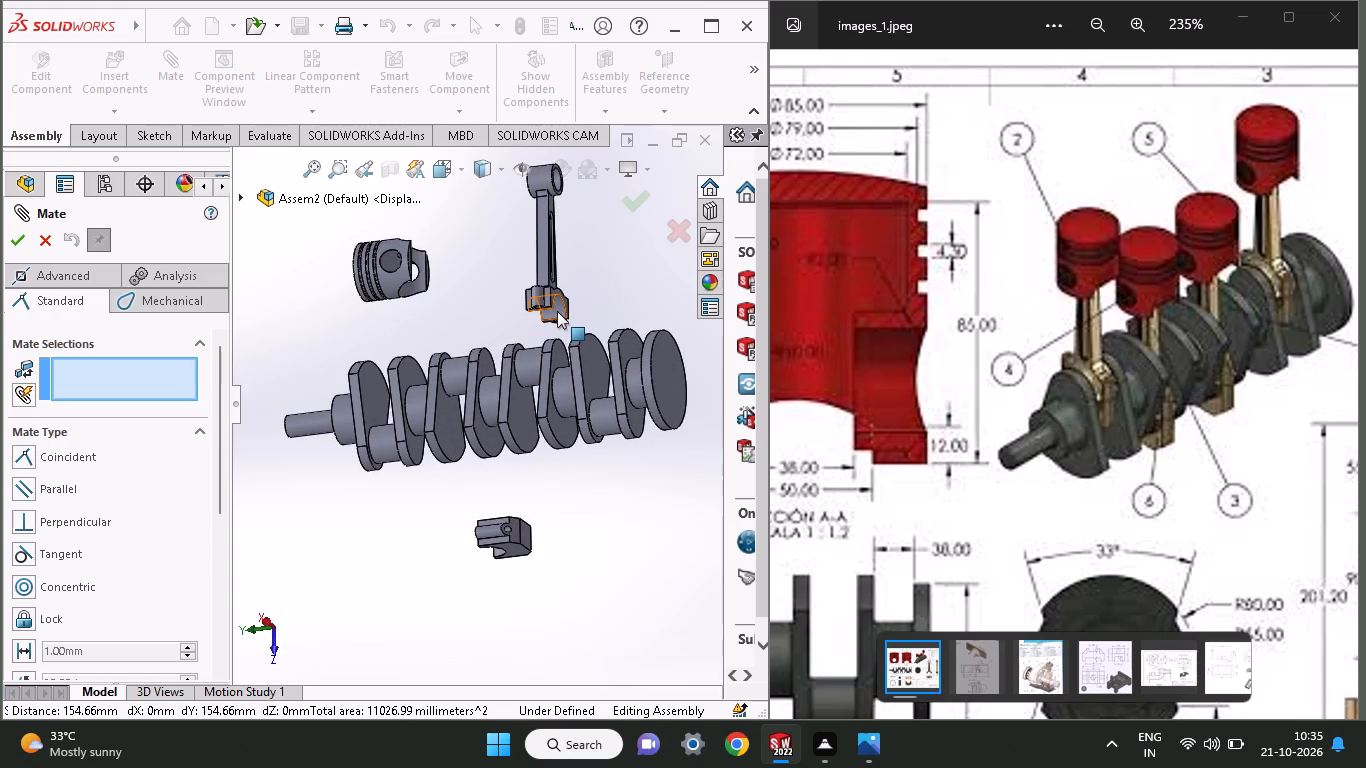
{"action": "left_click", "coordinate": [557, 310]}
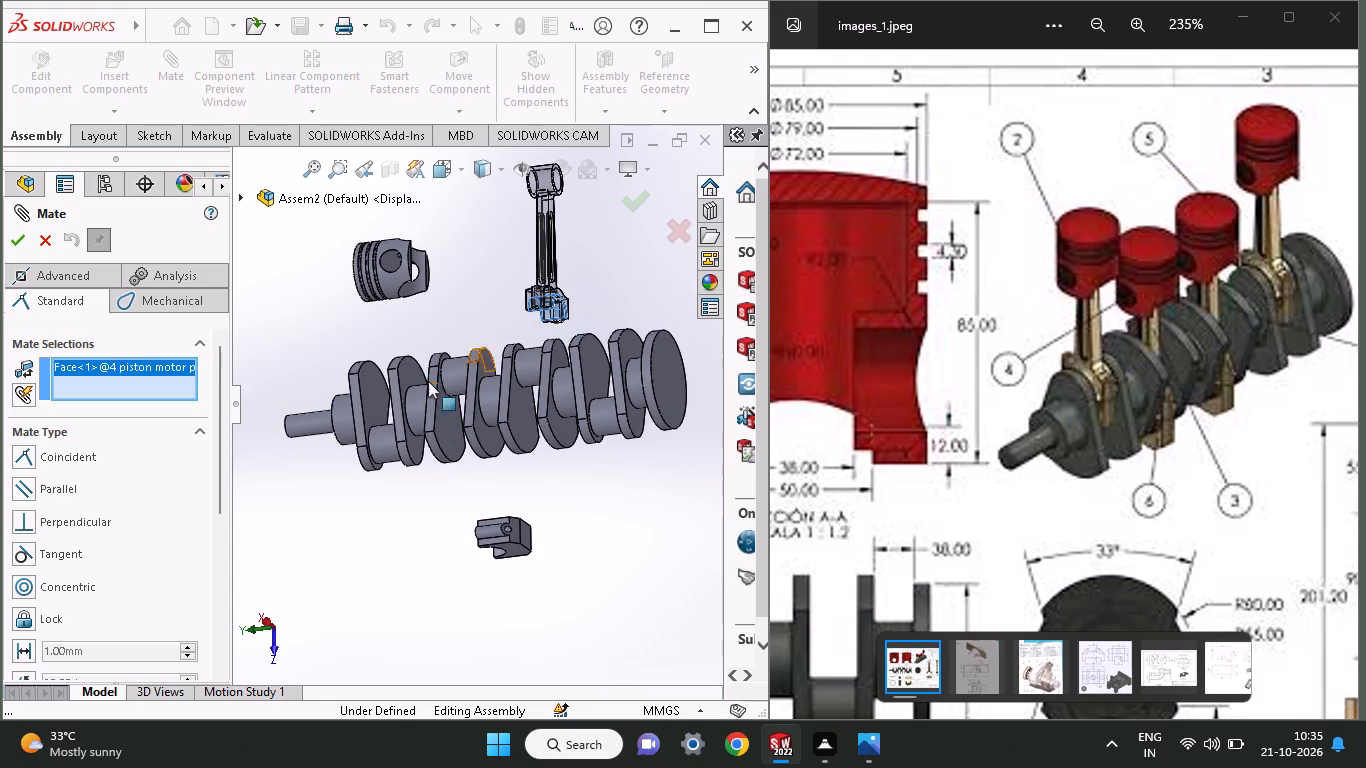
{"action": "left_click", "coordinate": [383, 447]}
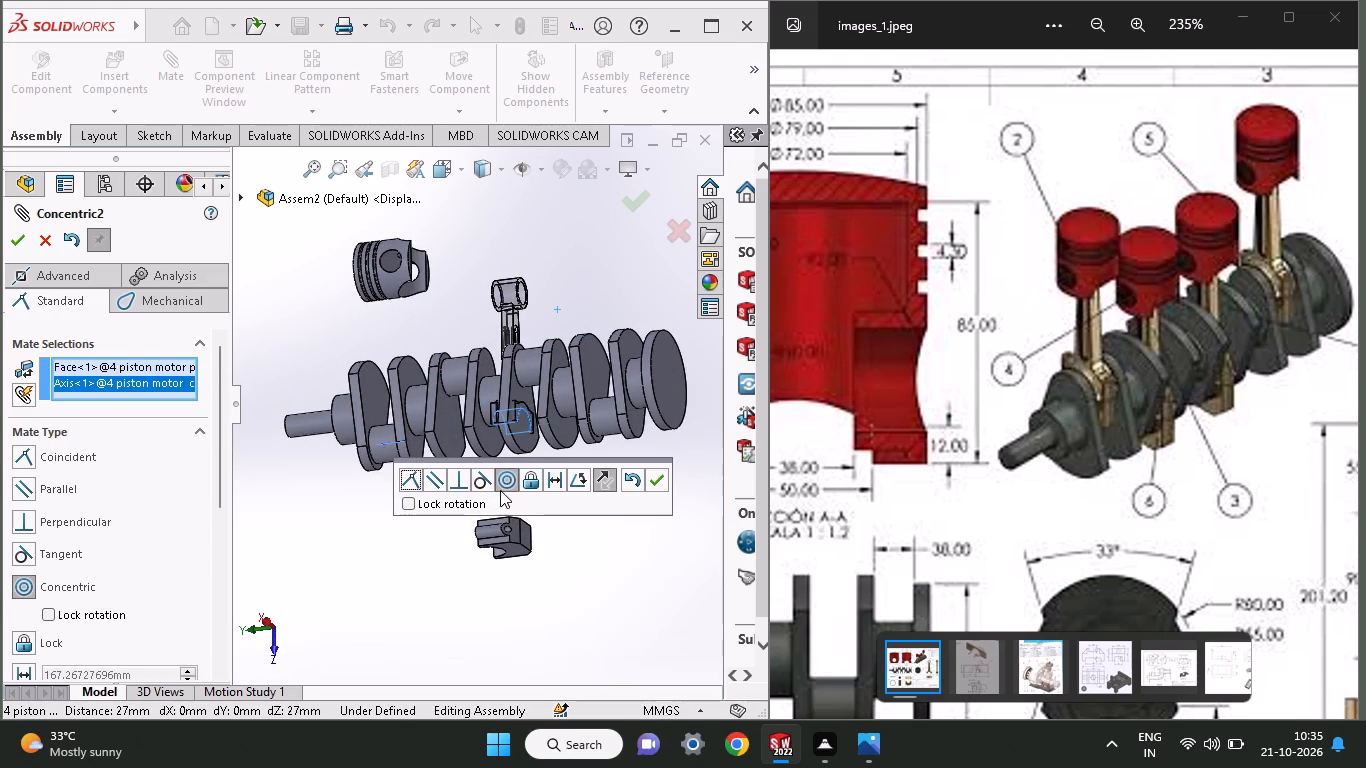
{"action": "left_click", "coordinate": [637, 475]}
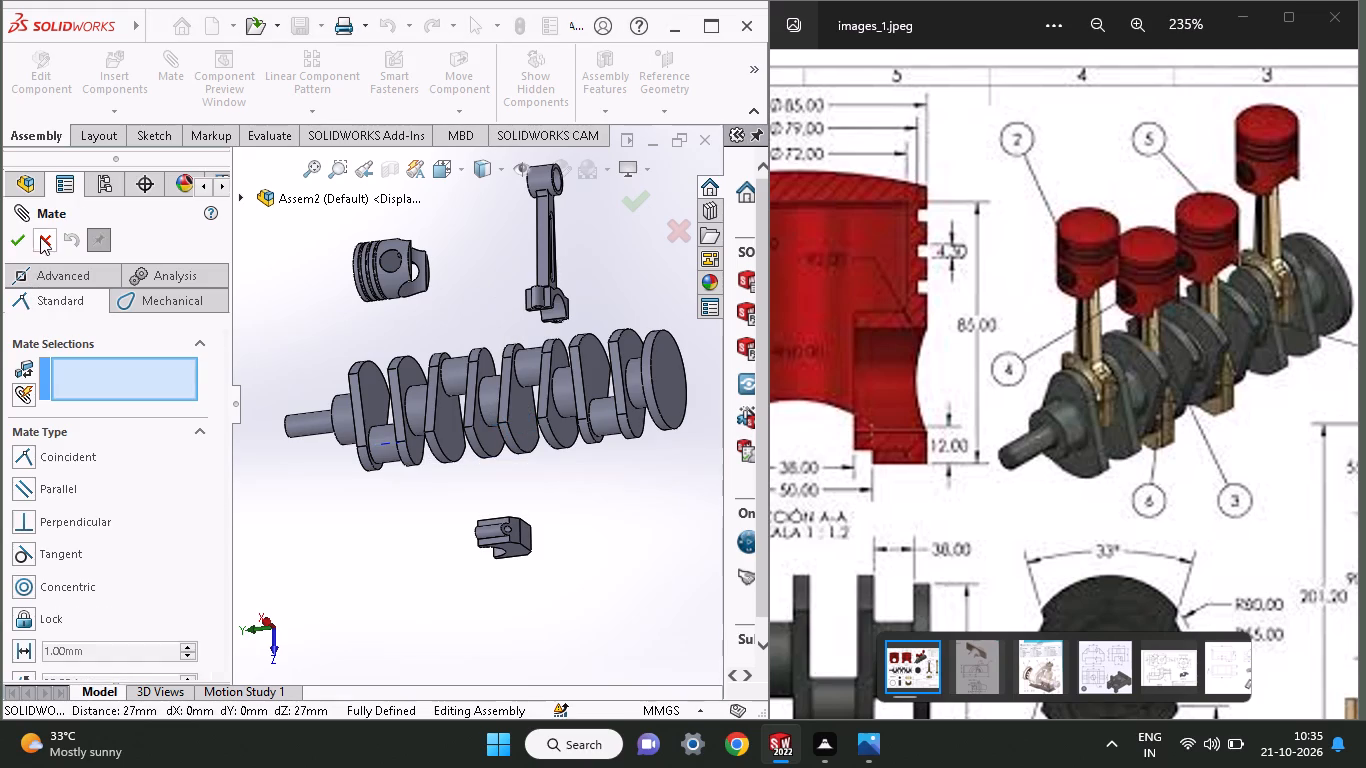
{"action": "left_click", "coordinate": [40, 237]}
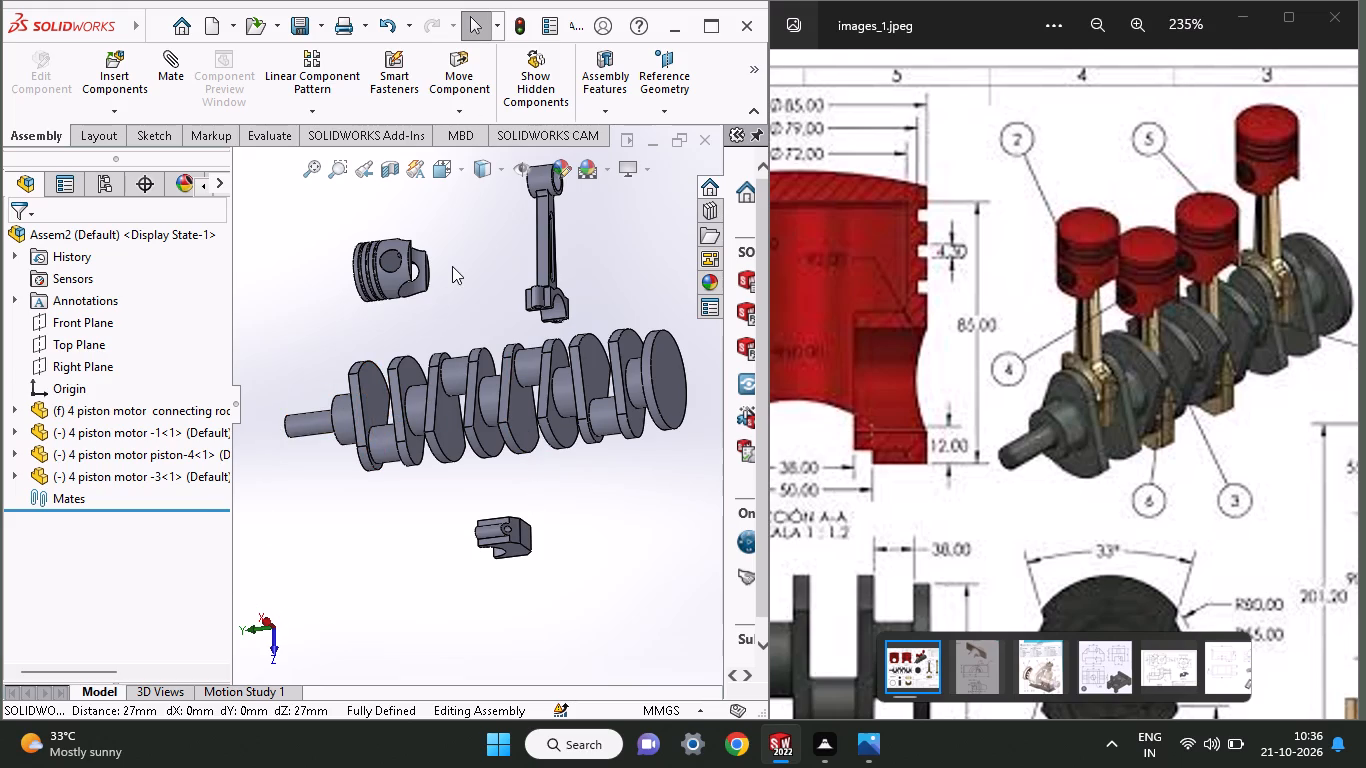
Insert the piston ring part "4 piston motor -6" from Documents and place it below the crankshaft, beside the rod bearing cap.
{"action": "left_click", "coordinate": [130, 72]}
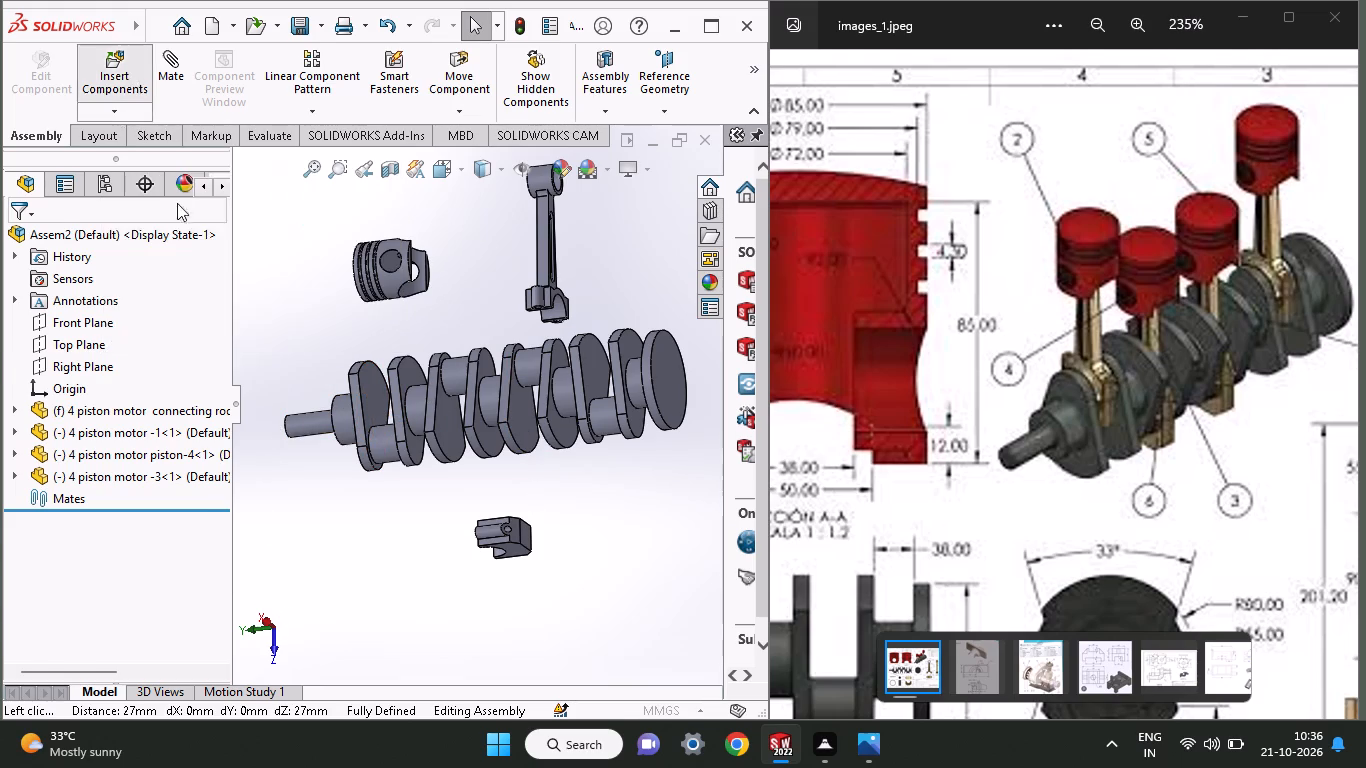
{"action": "left_click", "coordinate": [108, 581]}
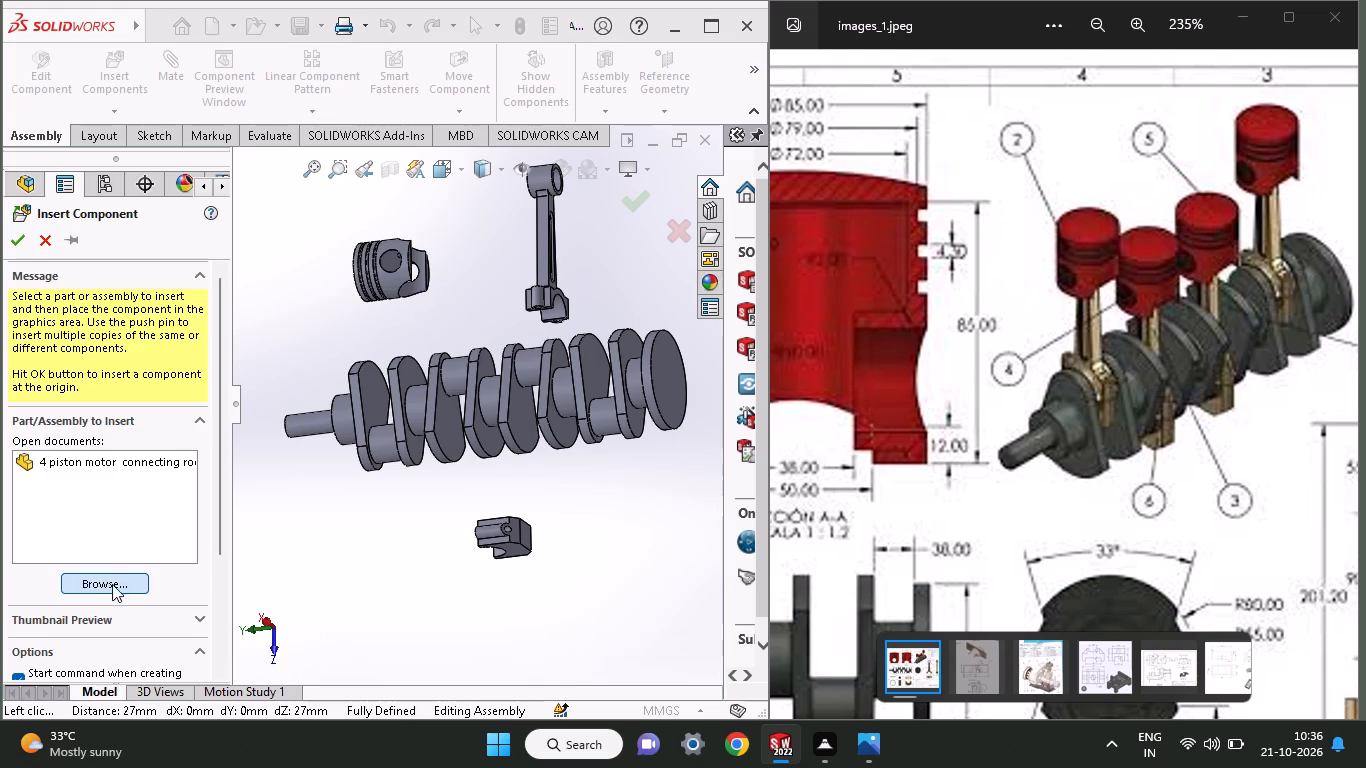
{"action": "left_click", "coordinate": [107, 583]}
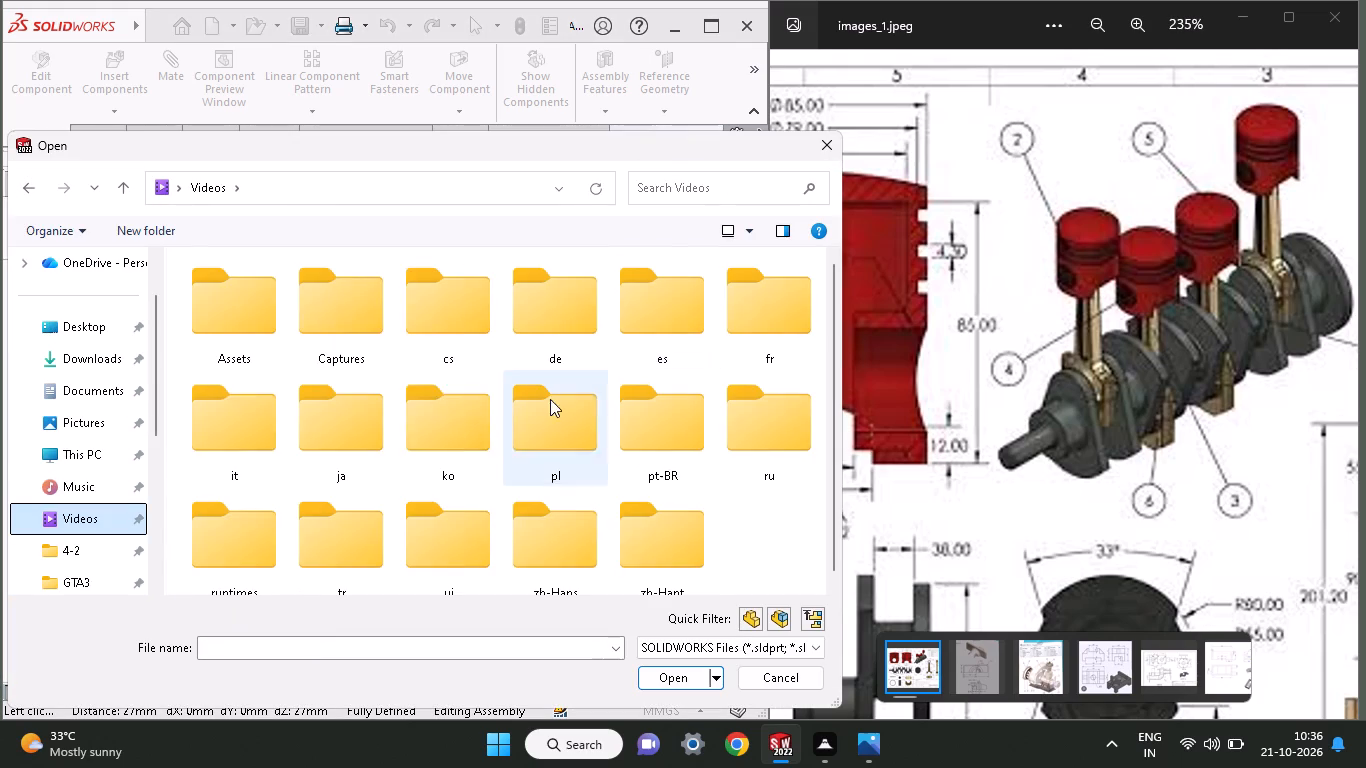
{"action": "left_click", "coordinate": [78, 379]}
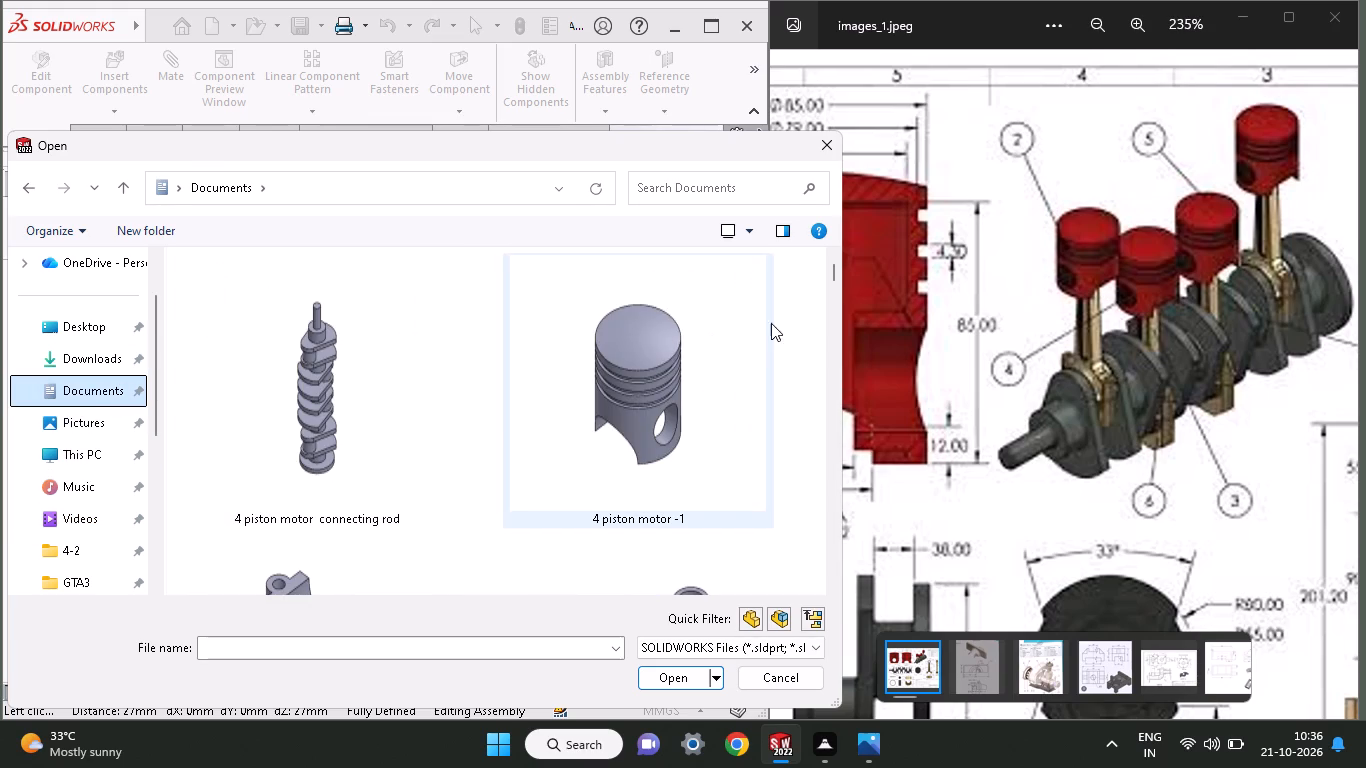
{"action": "left_click", "coordinate": [839, 268]}
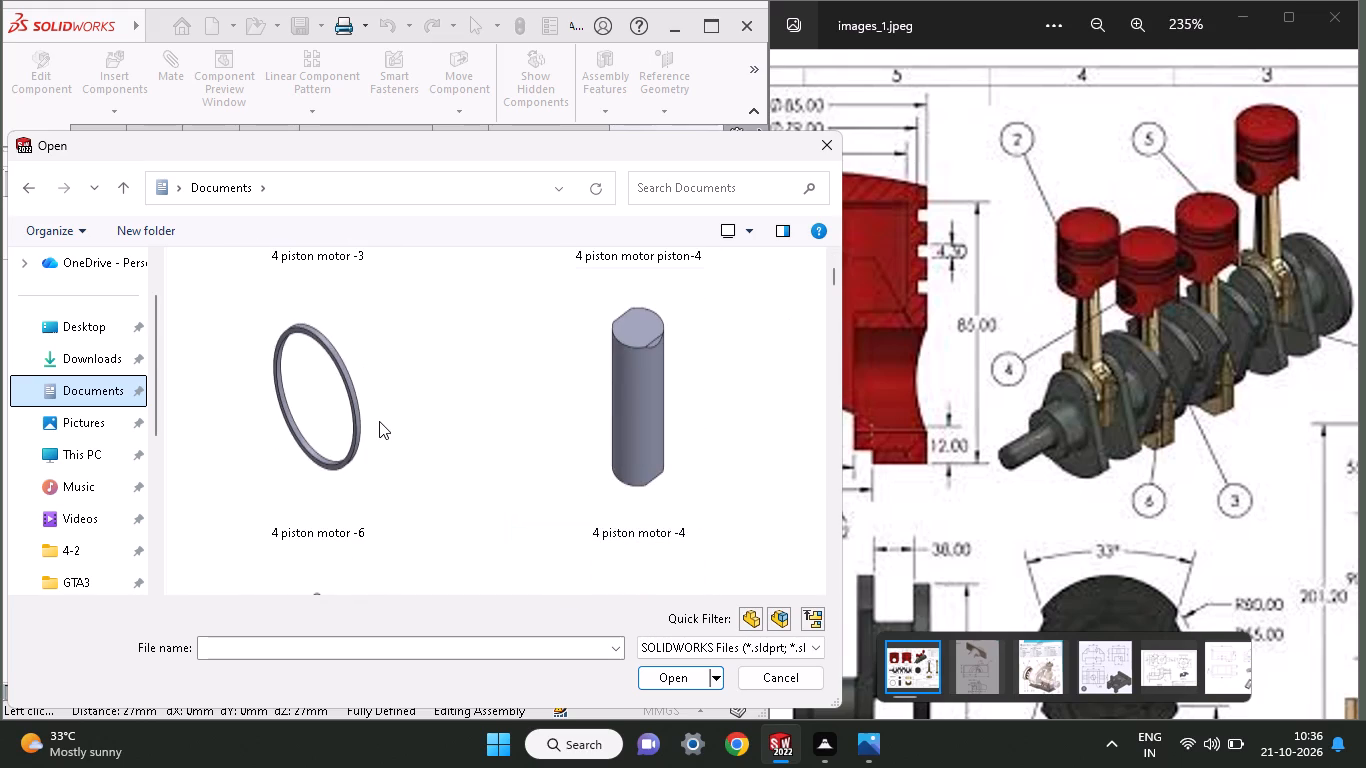
{"action": "left_click", "coordinate": [379, 421]}
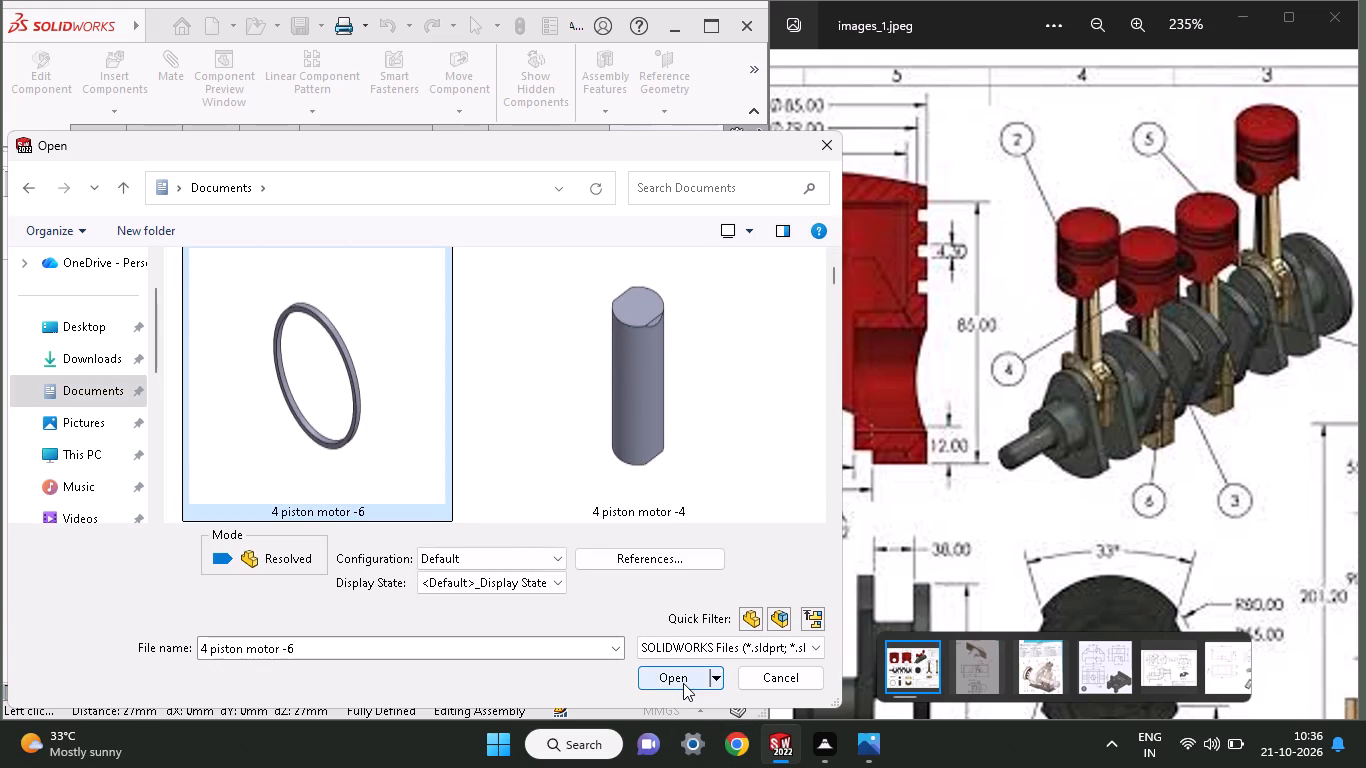
{"action": "left_click", "coordinate": [683, 683]}
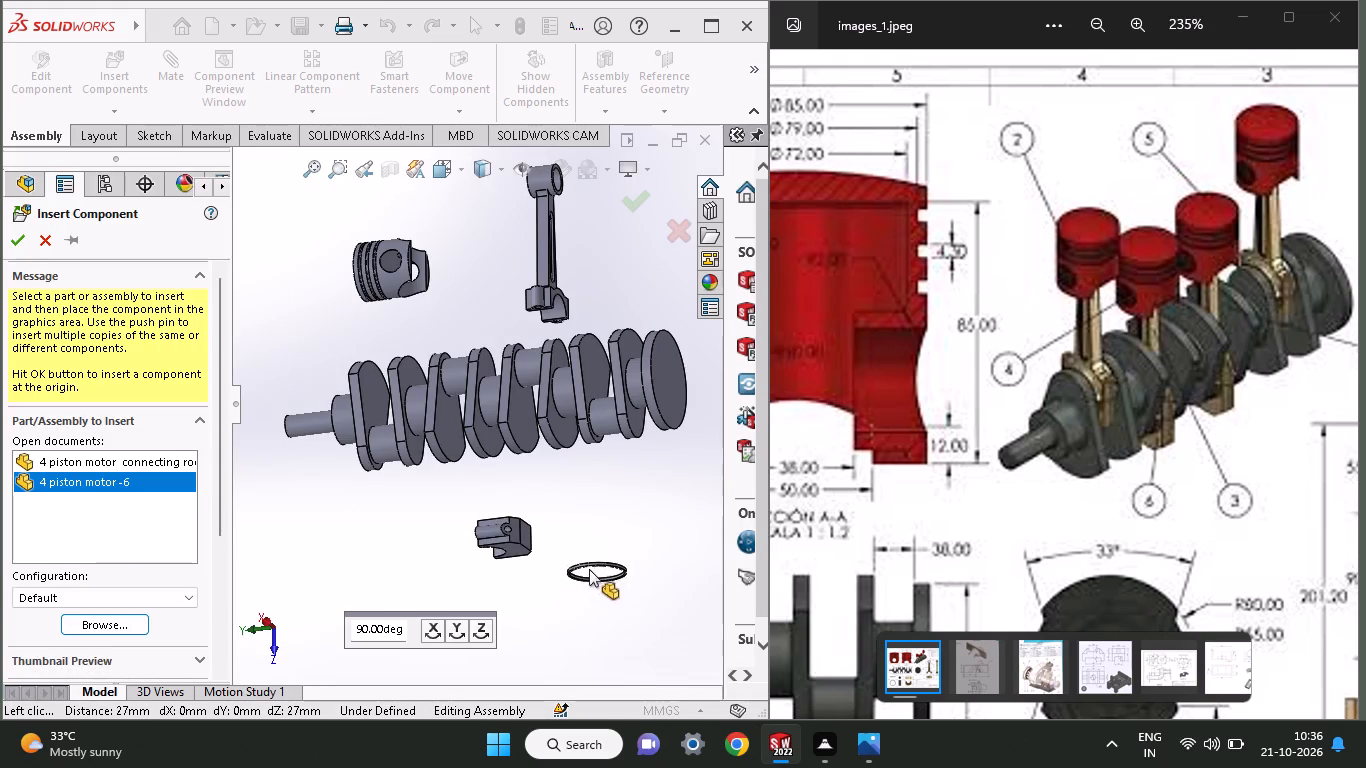
{"action": "left_click", "coordinate": [607, 586]}
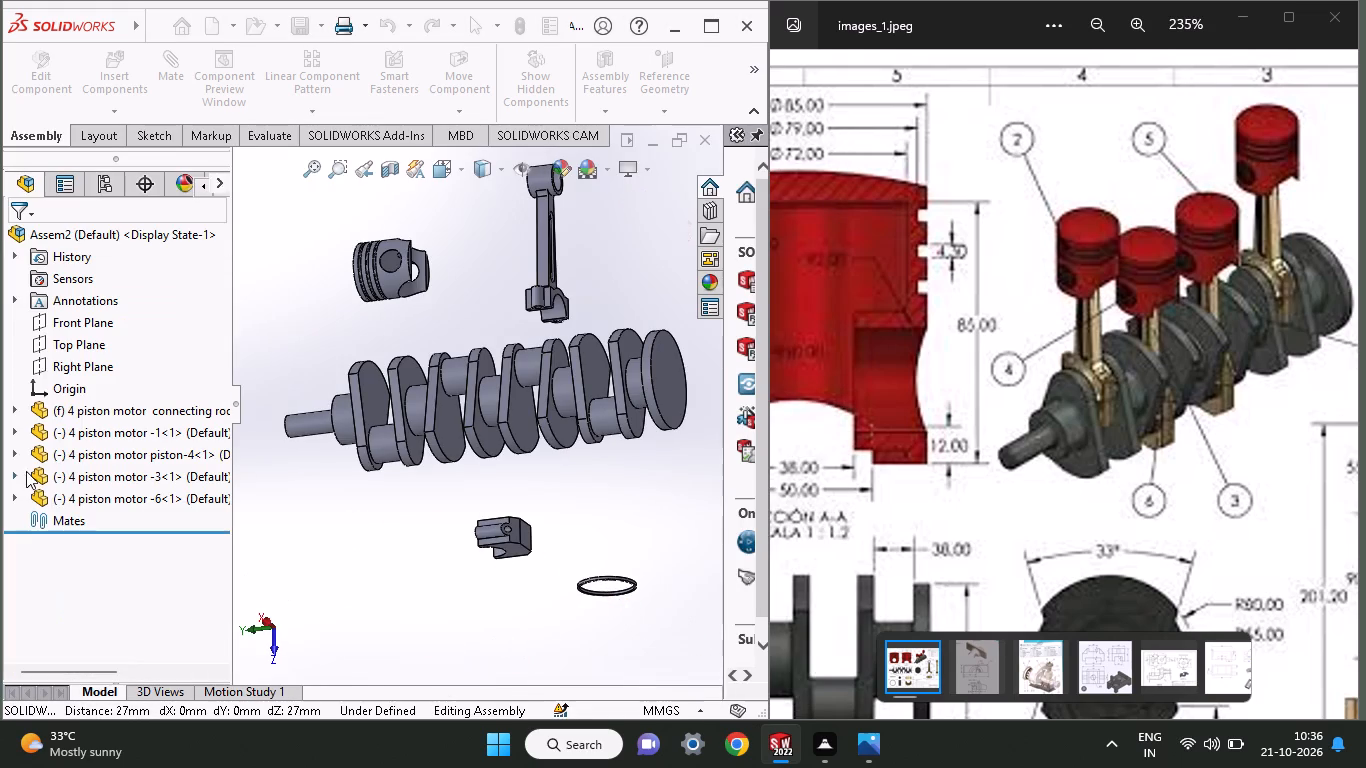
Insert the piston pin part "4 piston motor -4" from Documents and place it below the rod bearing cap.
{"action": "left_click", "coordinate": [122, 79]}
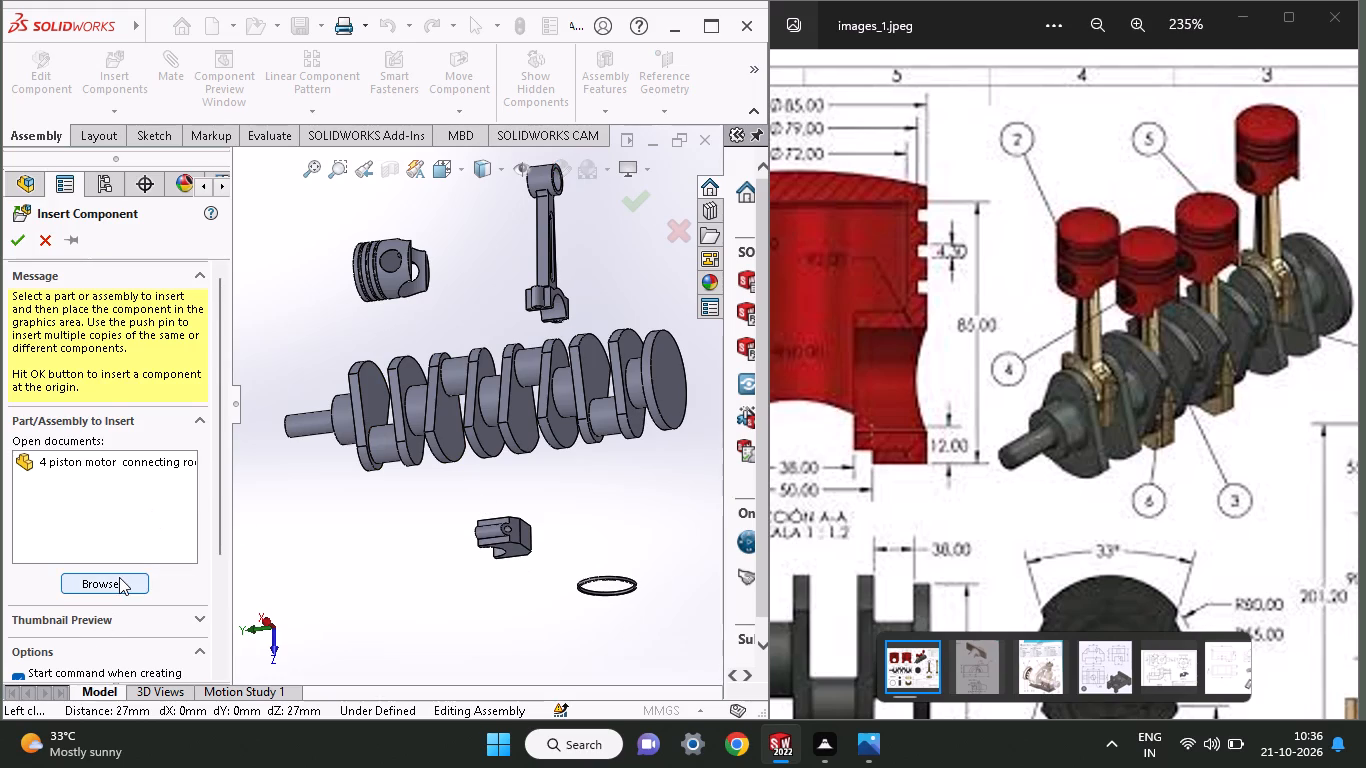
{"action": "left_click", "coordinate": [119, 577]}
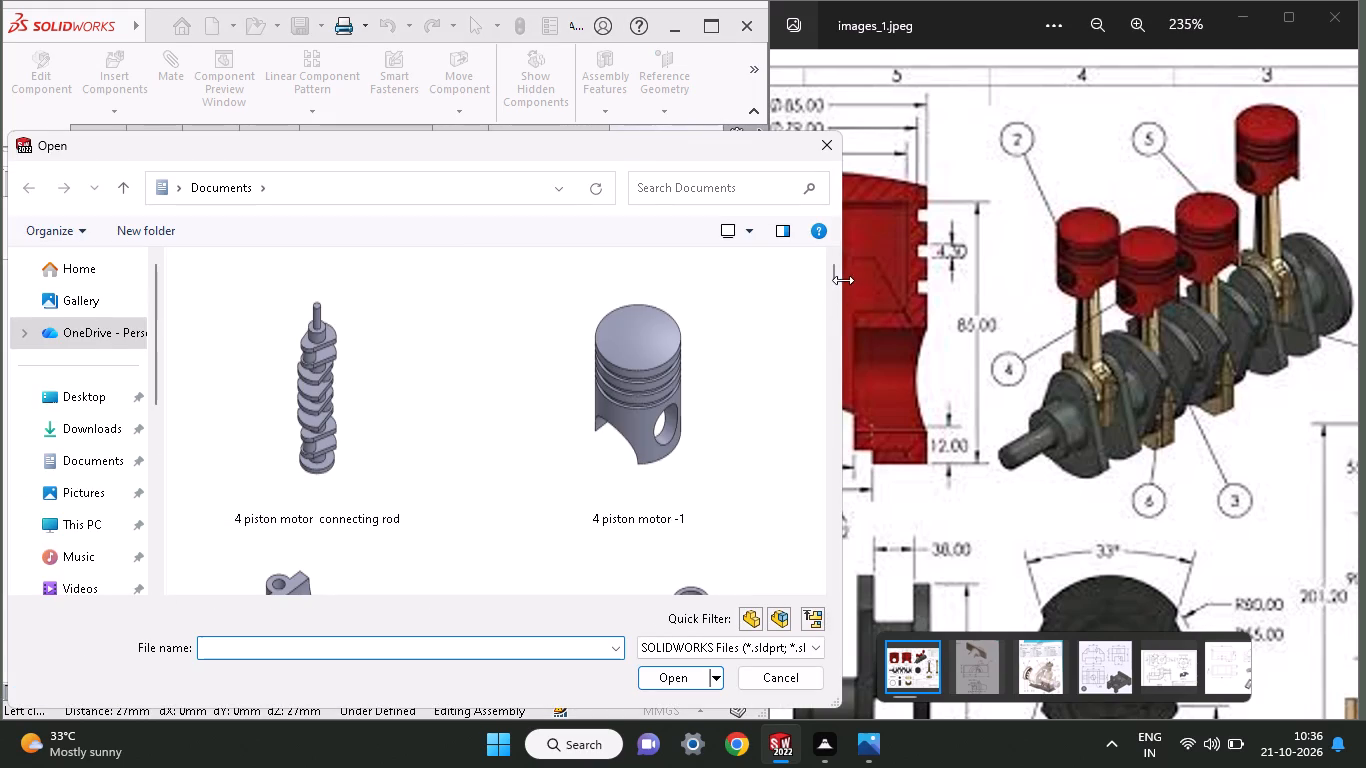
{"action": "left_click", "coordinate": [835, 271]}
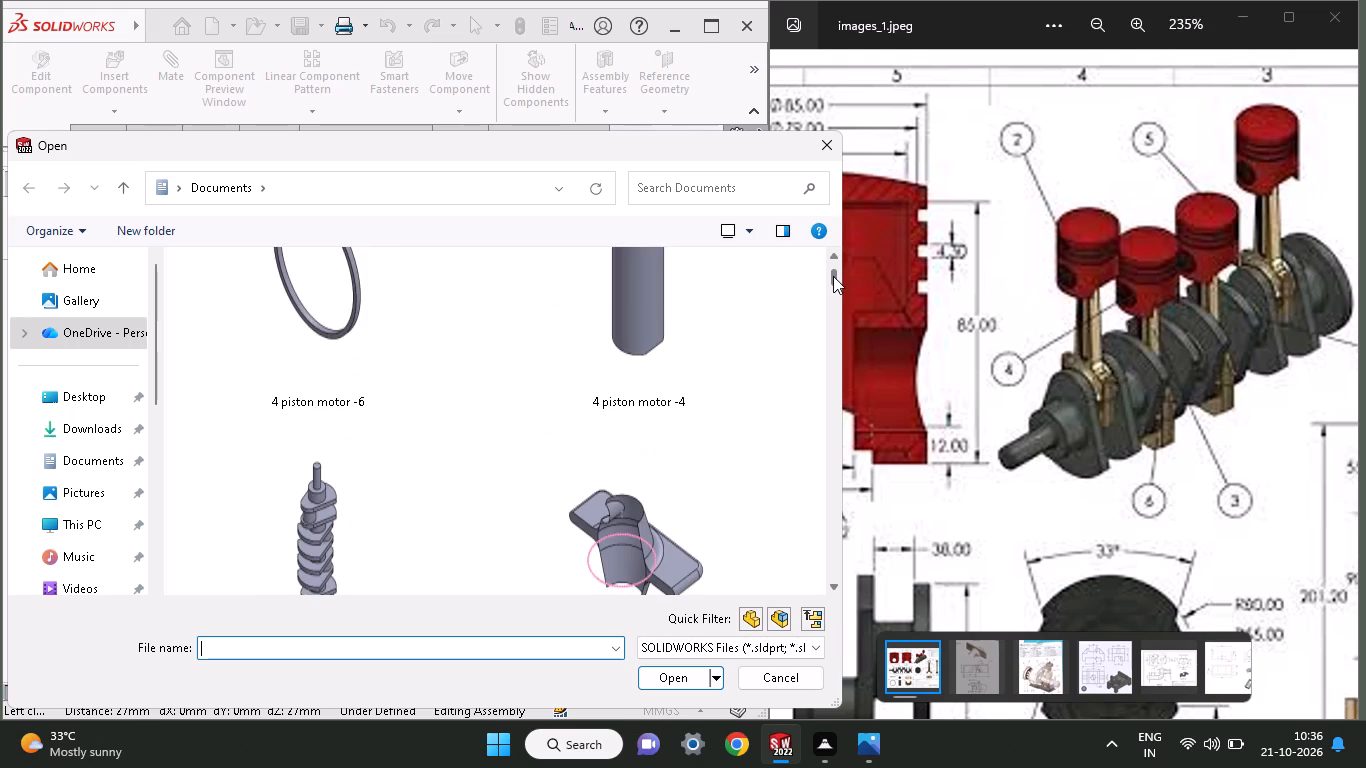
{"action": "left_click", "coordinate": [646, 338]}
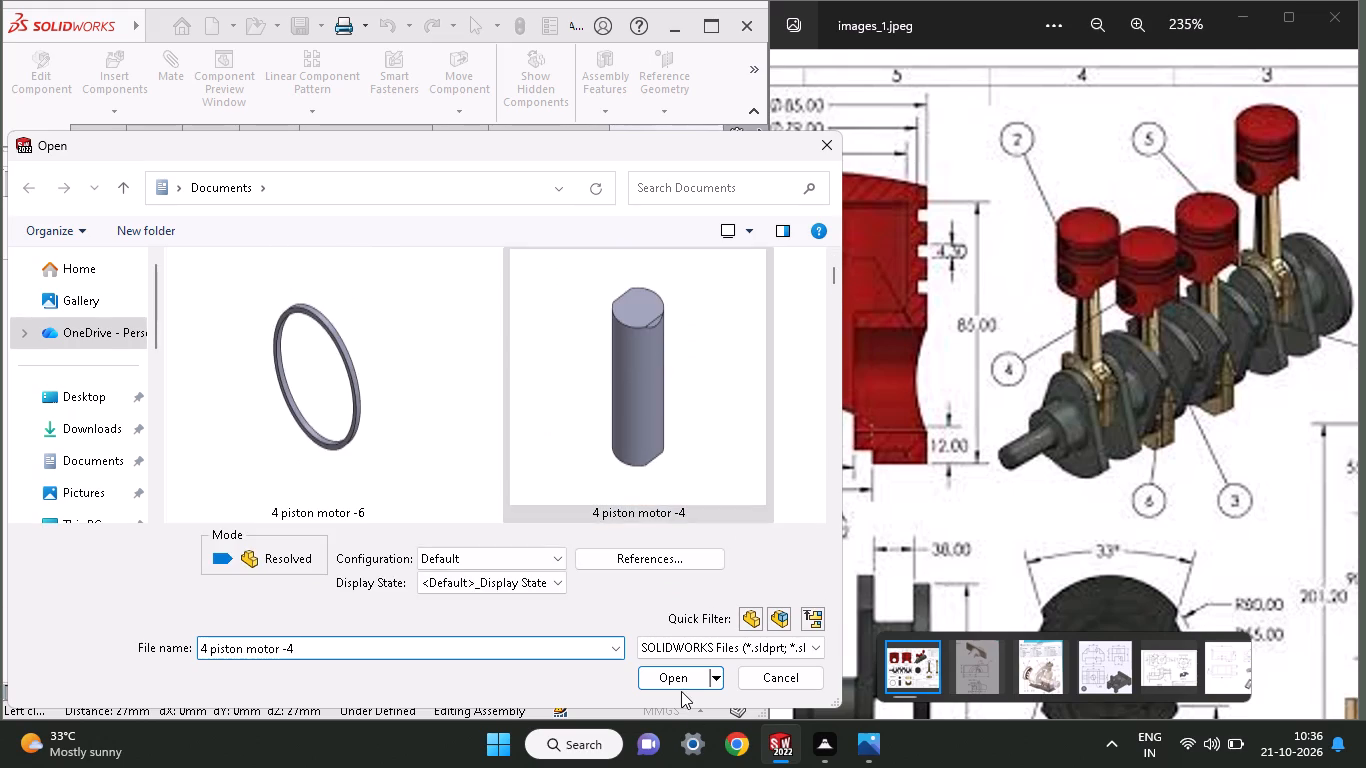
{"action": "left_click", "coordinate": [684, 677]}
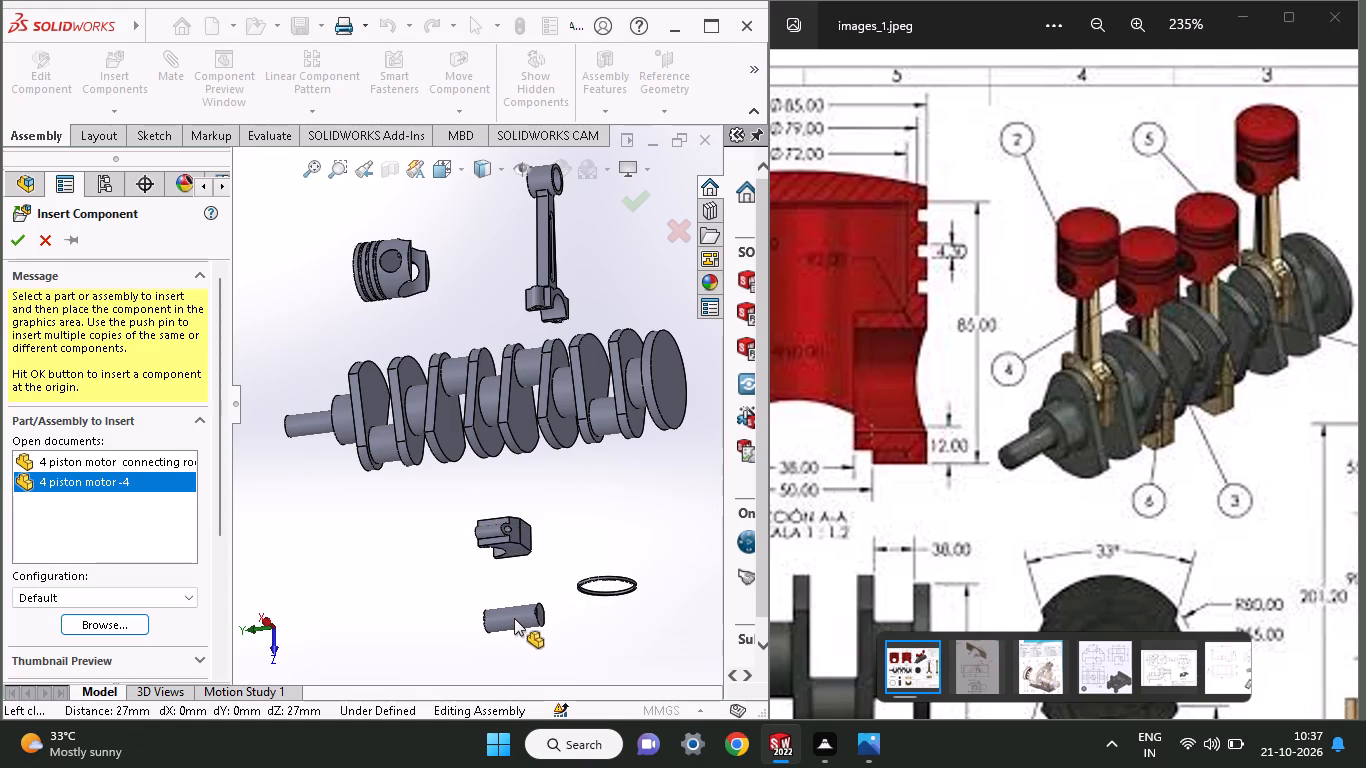
{"action": "left_click", "coordinate": [514, 618]}
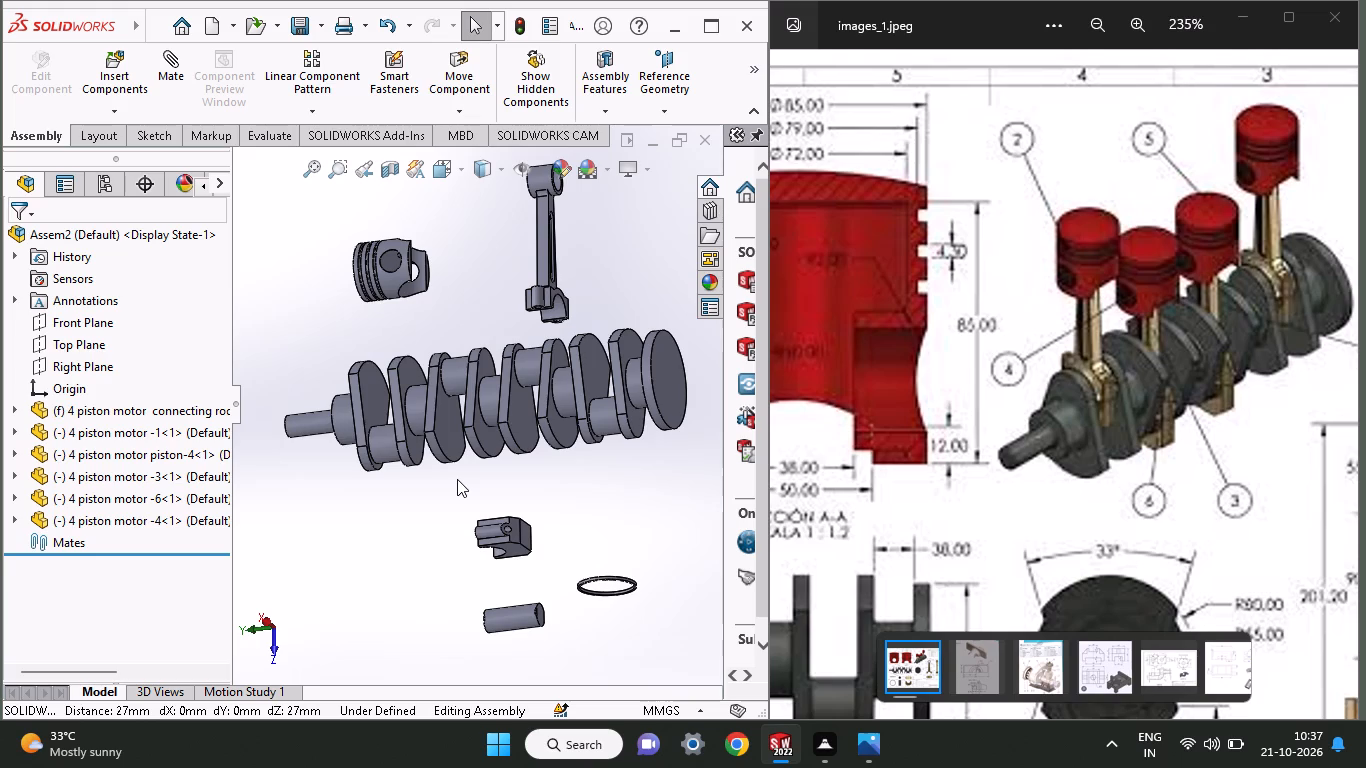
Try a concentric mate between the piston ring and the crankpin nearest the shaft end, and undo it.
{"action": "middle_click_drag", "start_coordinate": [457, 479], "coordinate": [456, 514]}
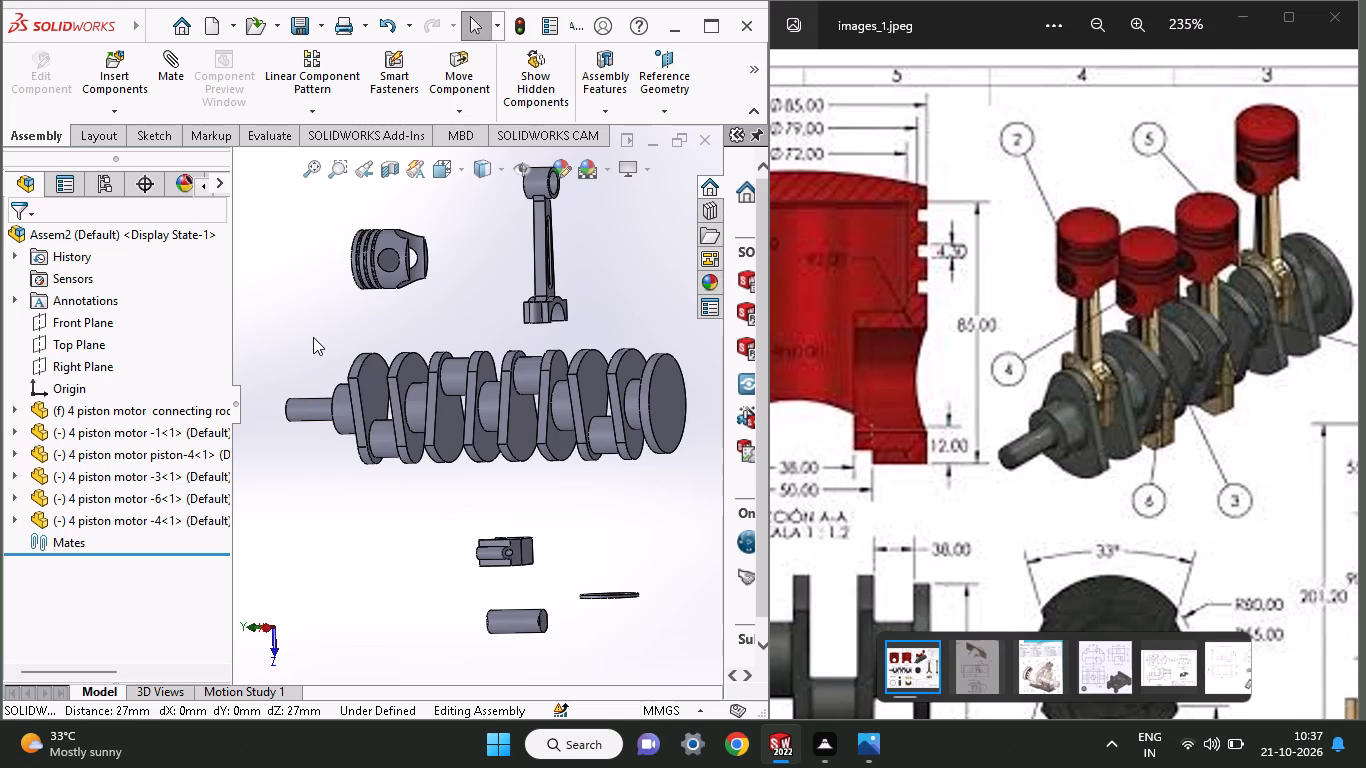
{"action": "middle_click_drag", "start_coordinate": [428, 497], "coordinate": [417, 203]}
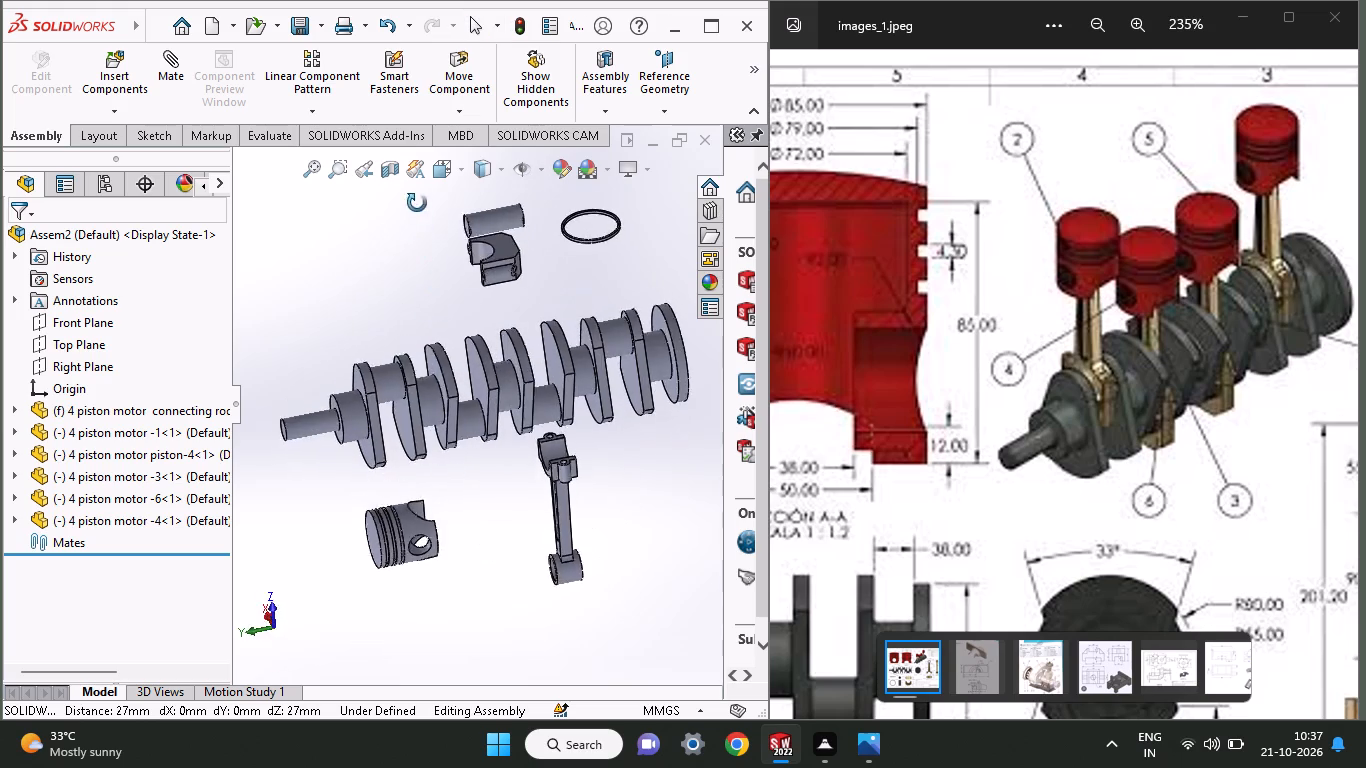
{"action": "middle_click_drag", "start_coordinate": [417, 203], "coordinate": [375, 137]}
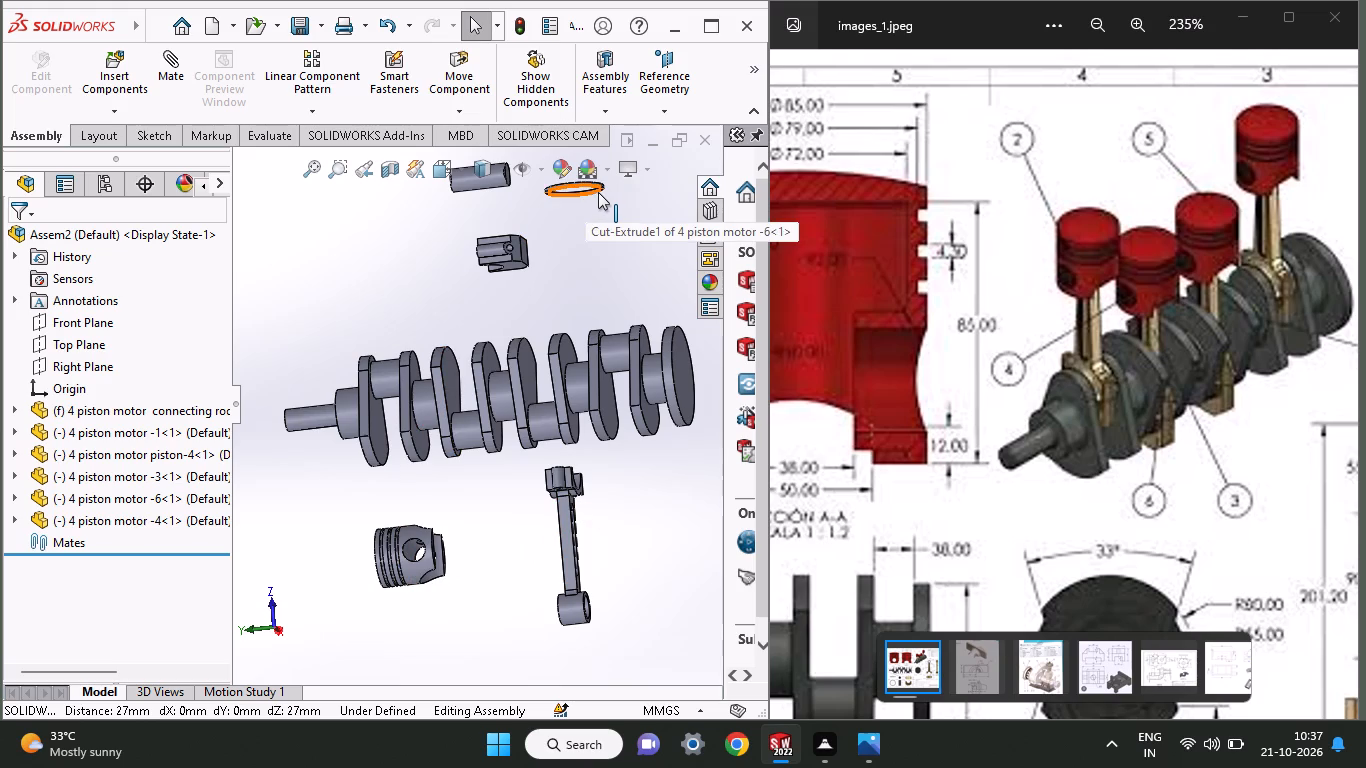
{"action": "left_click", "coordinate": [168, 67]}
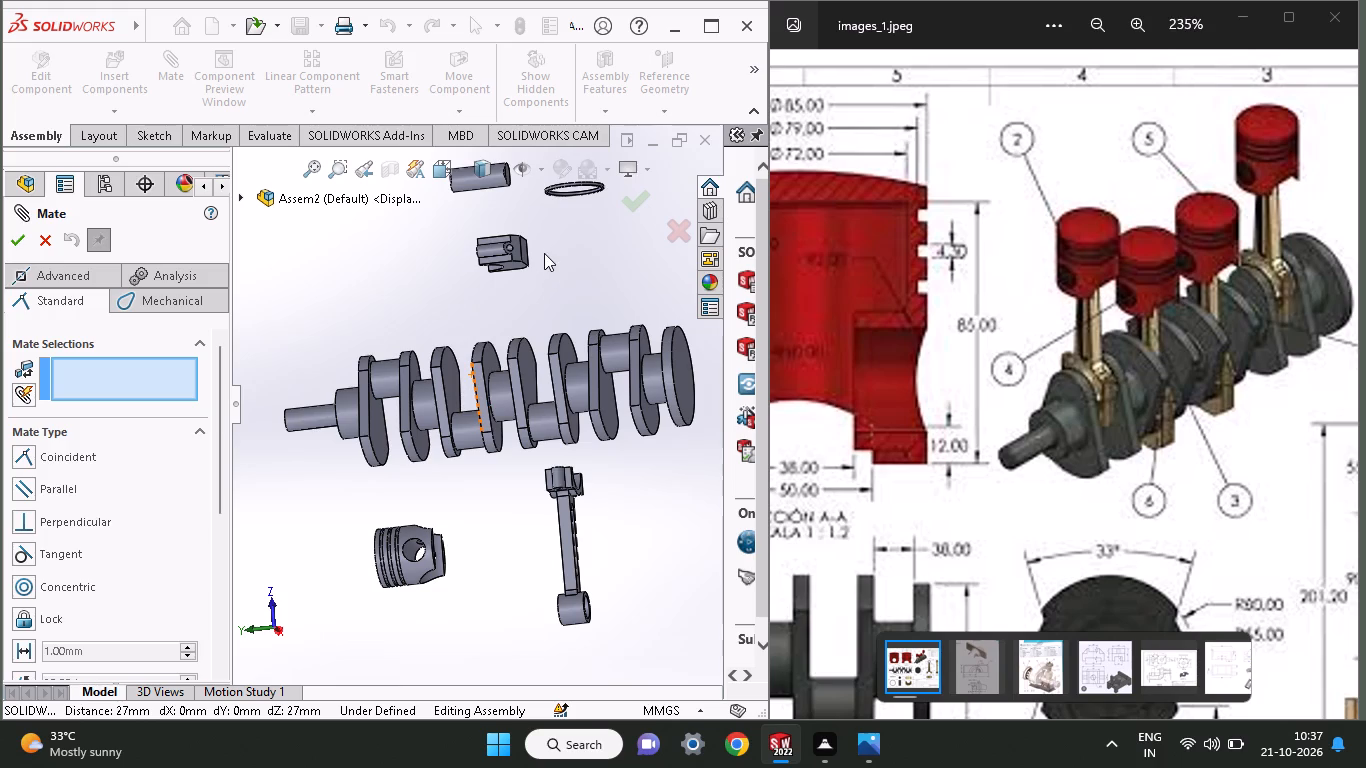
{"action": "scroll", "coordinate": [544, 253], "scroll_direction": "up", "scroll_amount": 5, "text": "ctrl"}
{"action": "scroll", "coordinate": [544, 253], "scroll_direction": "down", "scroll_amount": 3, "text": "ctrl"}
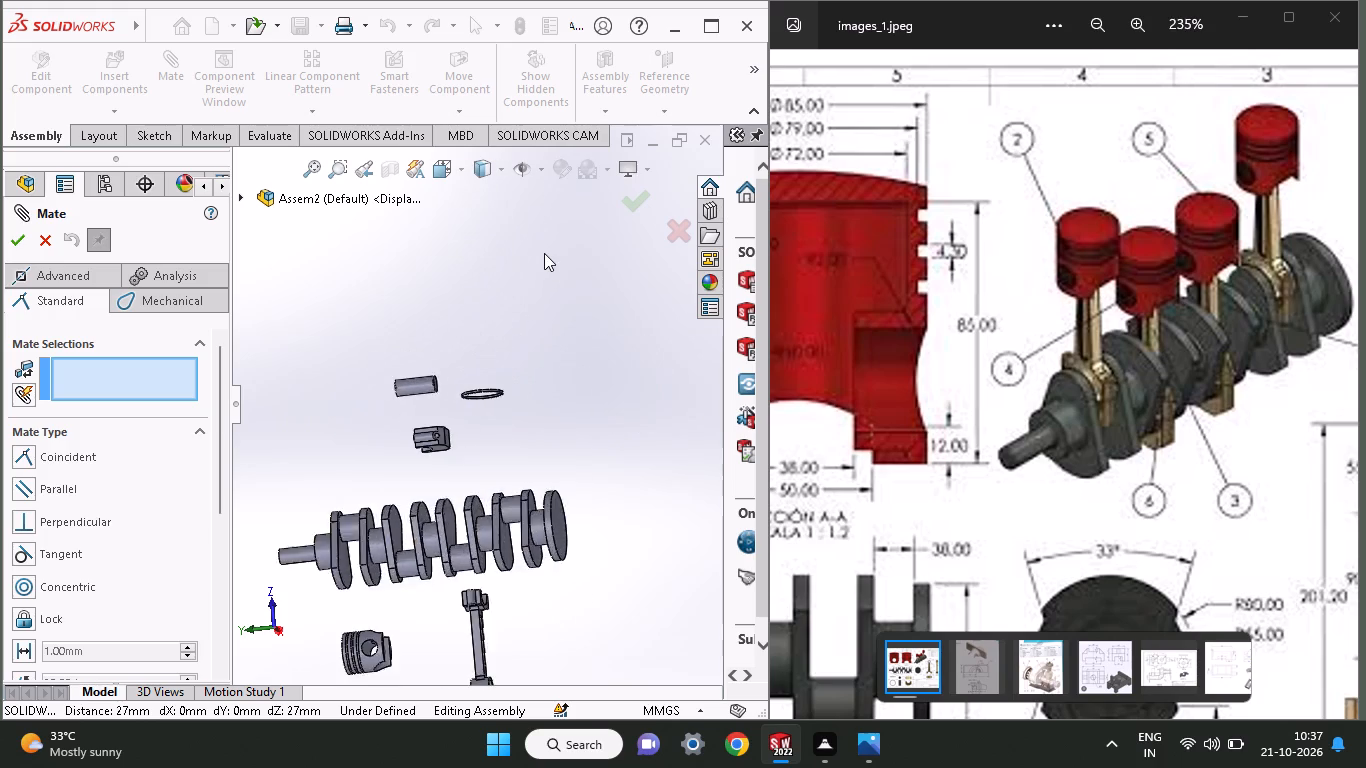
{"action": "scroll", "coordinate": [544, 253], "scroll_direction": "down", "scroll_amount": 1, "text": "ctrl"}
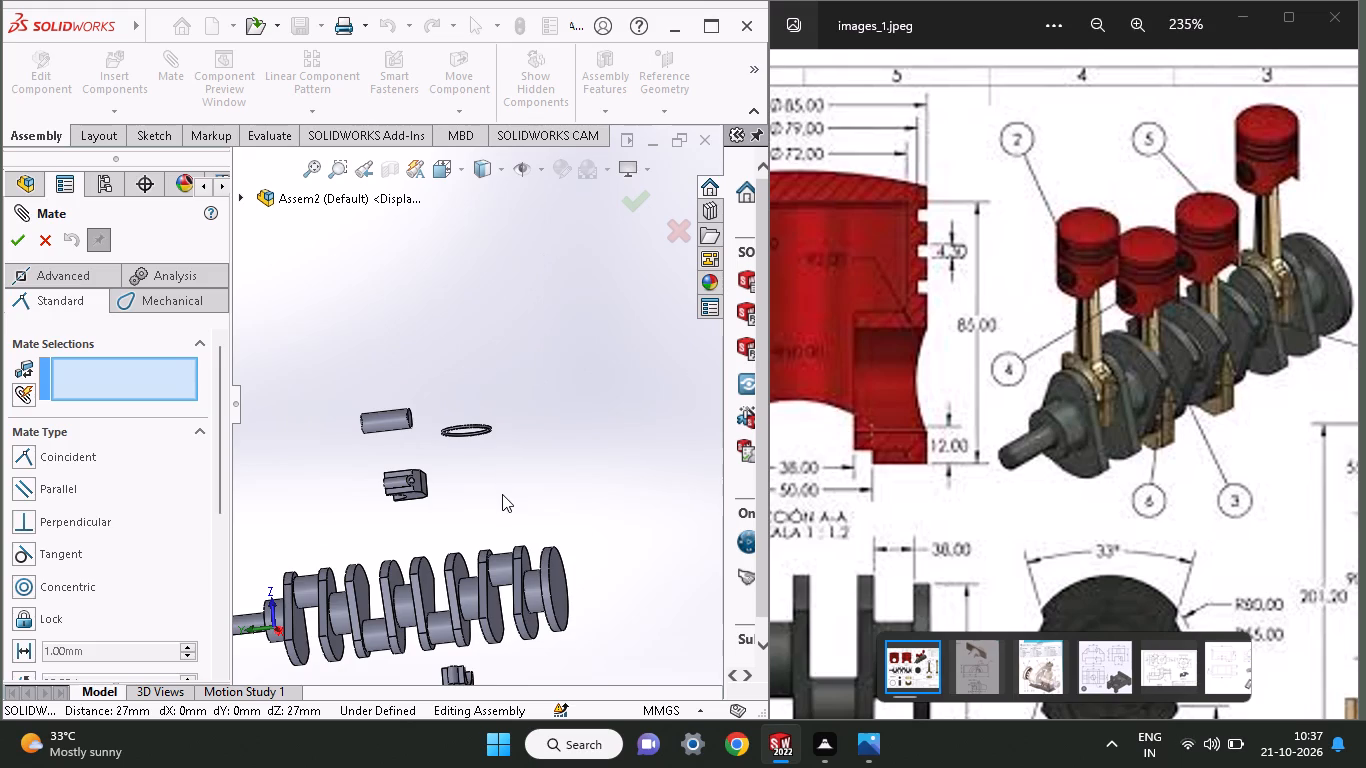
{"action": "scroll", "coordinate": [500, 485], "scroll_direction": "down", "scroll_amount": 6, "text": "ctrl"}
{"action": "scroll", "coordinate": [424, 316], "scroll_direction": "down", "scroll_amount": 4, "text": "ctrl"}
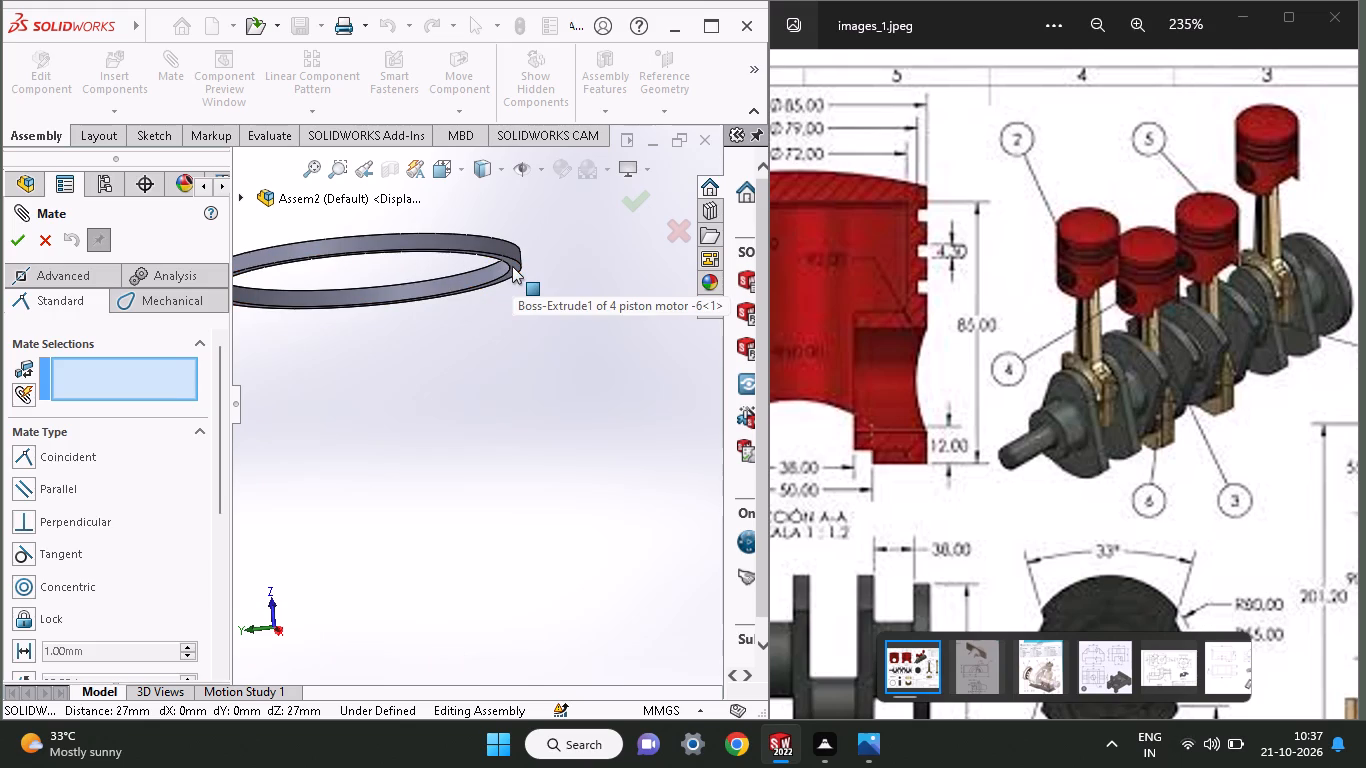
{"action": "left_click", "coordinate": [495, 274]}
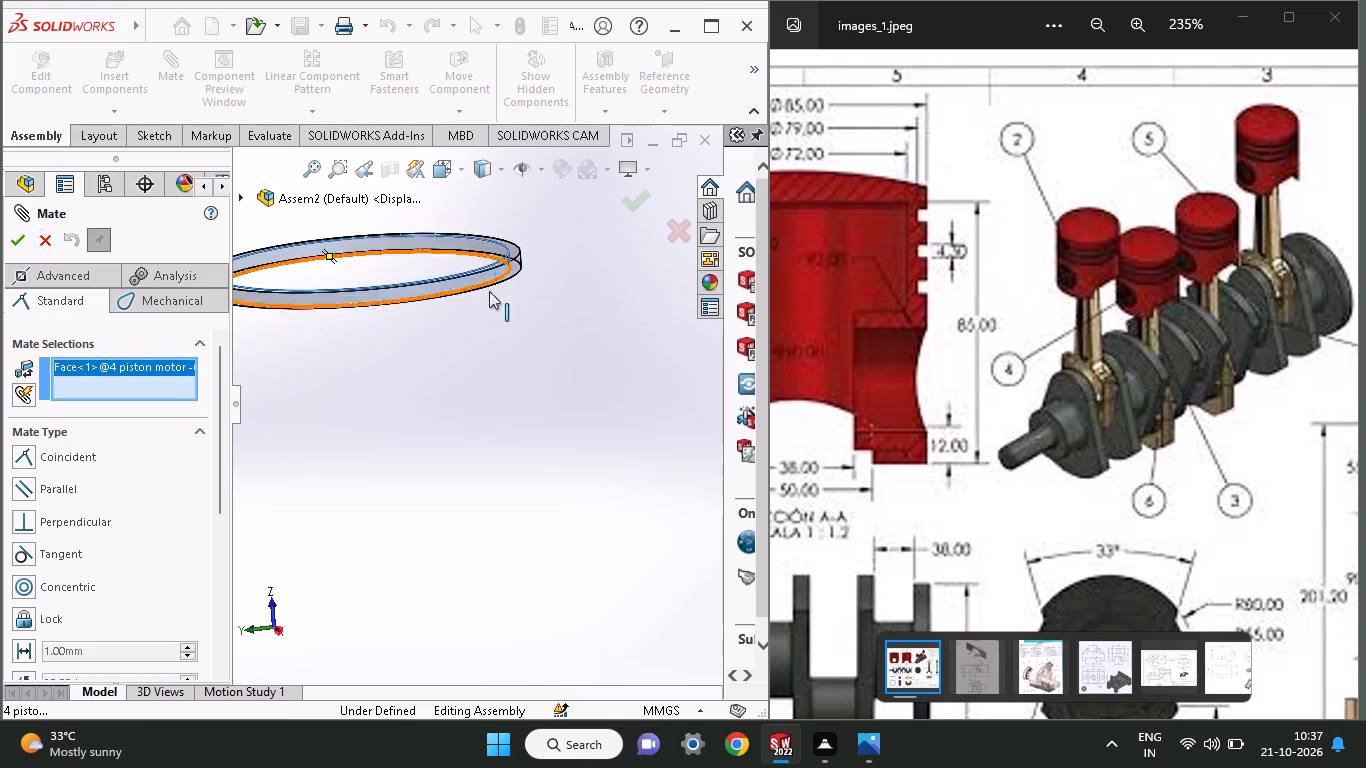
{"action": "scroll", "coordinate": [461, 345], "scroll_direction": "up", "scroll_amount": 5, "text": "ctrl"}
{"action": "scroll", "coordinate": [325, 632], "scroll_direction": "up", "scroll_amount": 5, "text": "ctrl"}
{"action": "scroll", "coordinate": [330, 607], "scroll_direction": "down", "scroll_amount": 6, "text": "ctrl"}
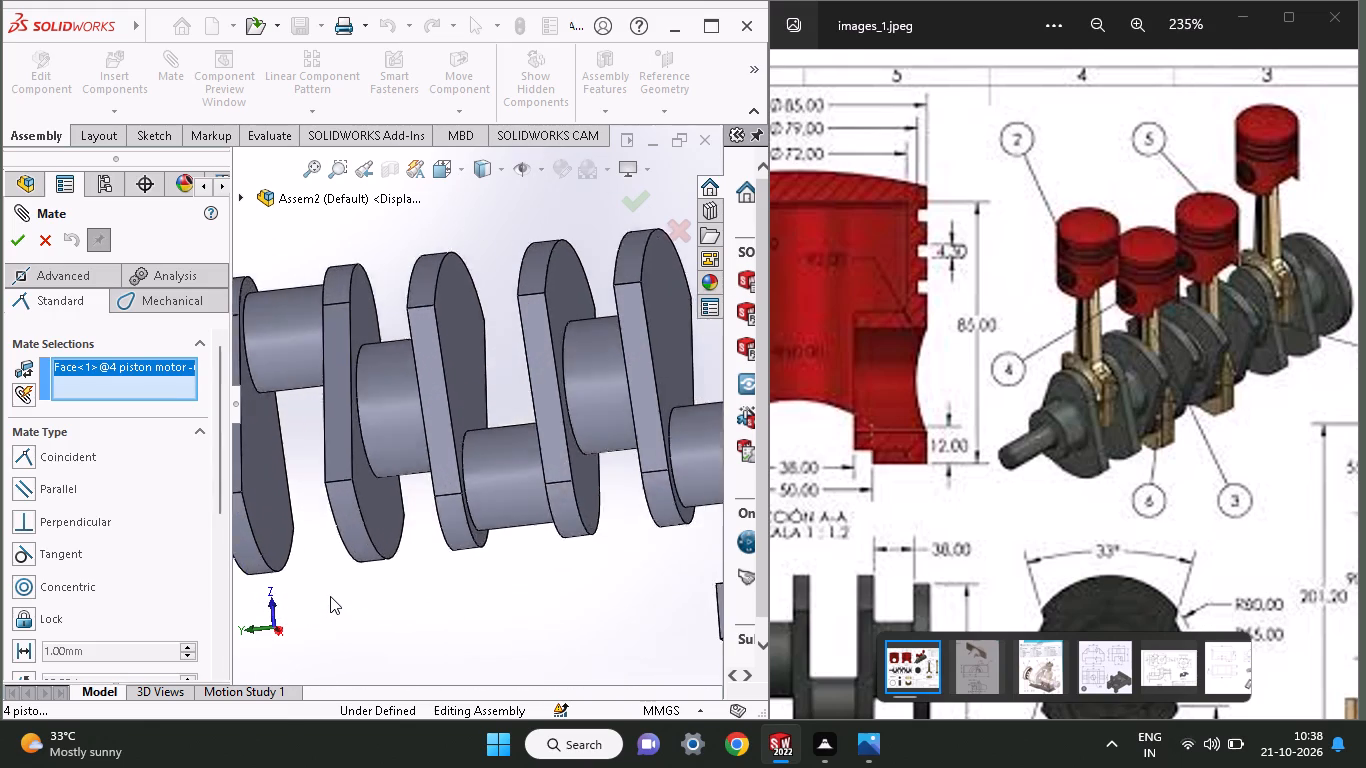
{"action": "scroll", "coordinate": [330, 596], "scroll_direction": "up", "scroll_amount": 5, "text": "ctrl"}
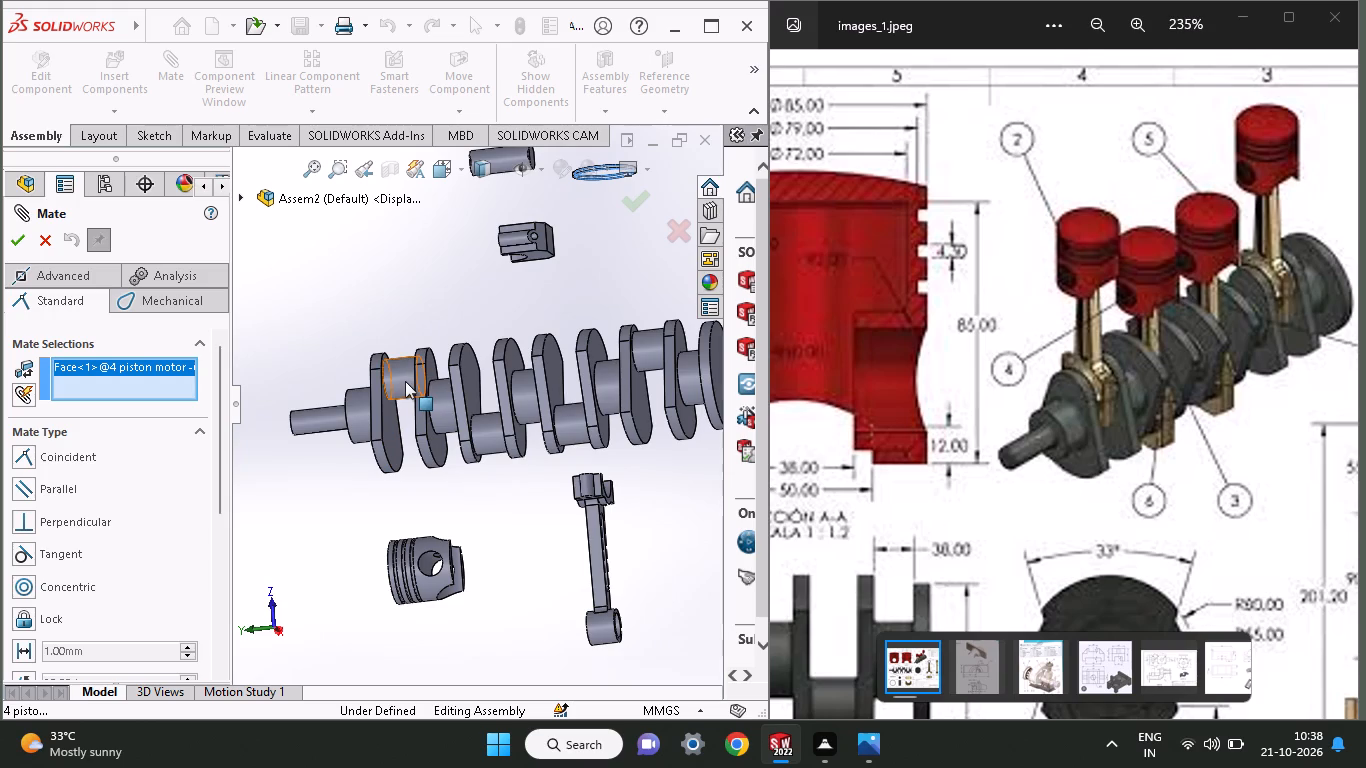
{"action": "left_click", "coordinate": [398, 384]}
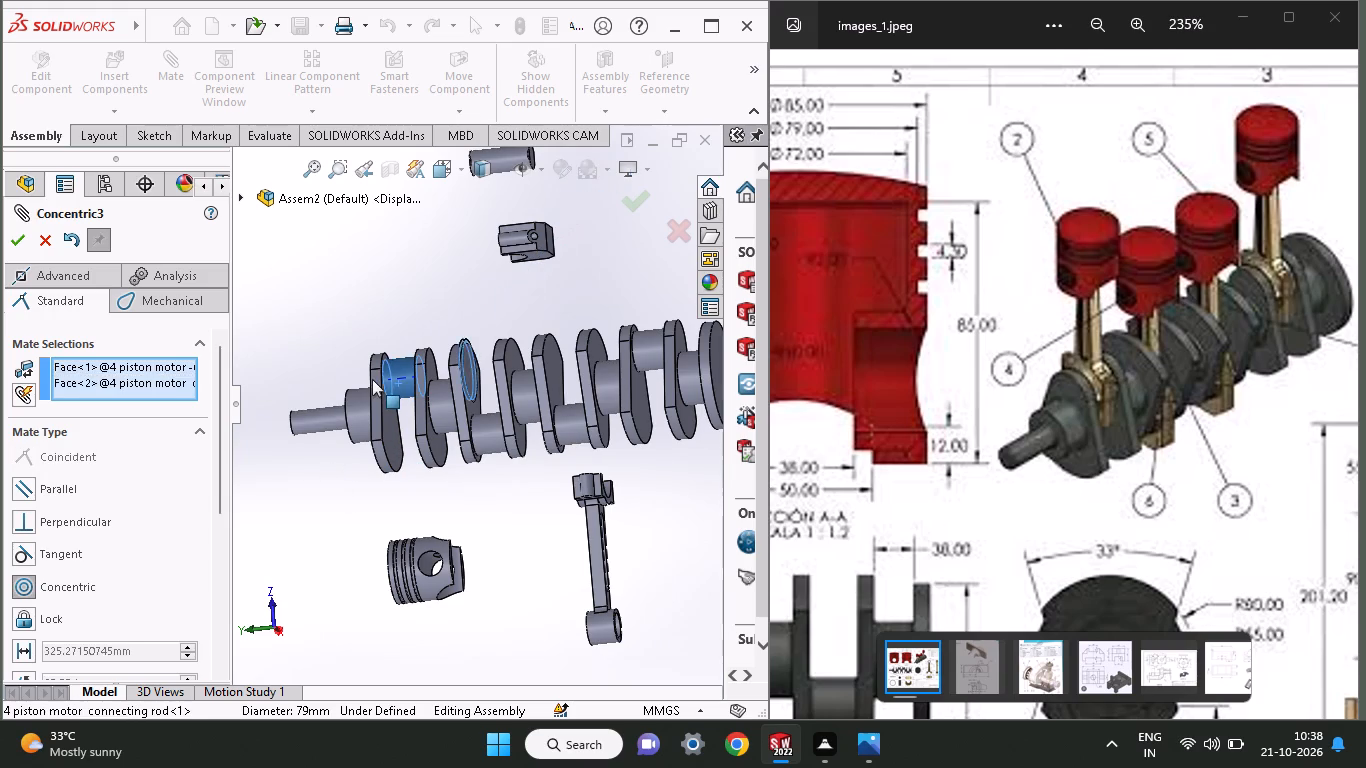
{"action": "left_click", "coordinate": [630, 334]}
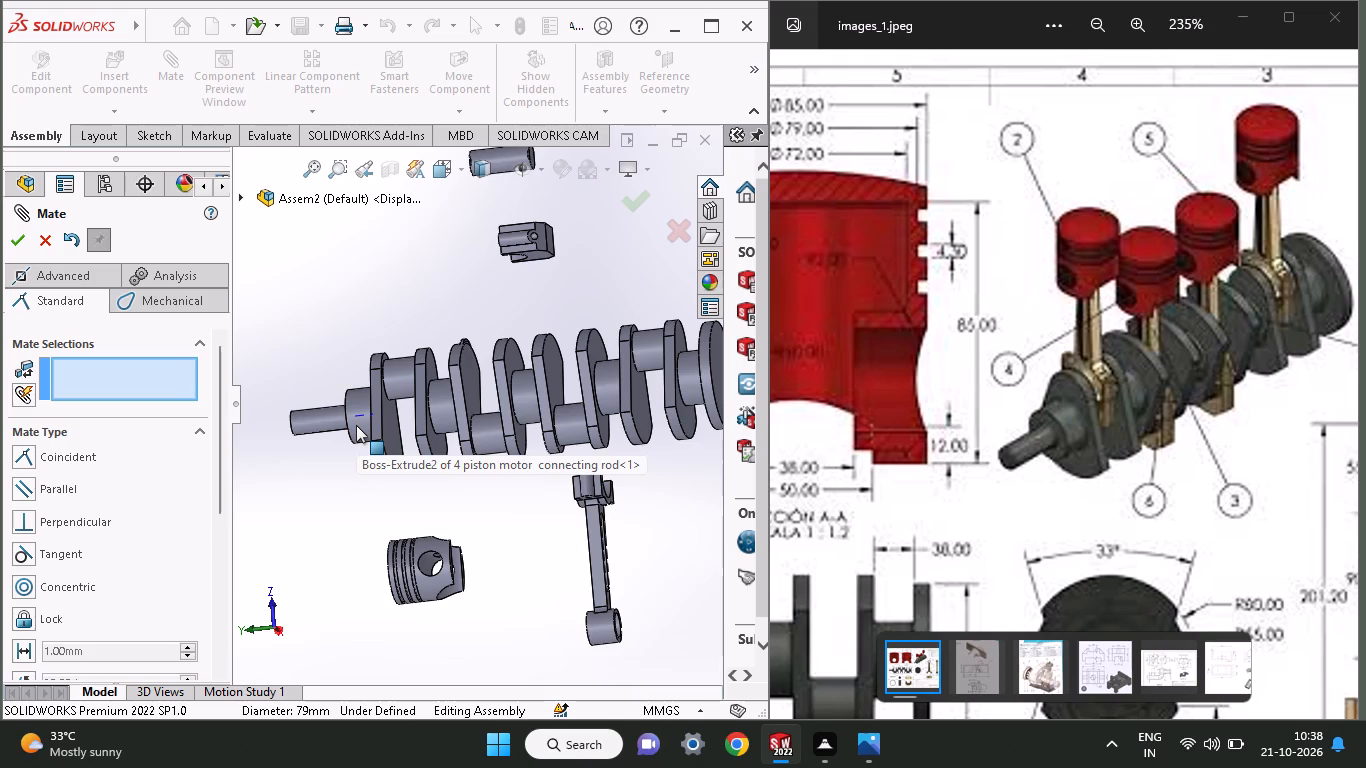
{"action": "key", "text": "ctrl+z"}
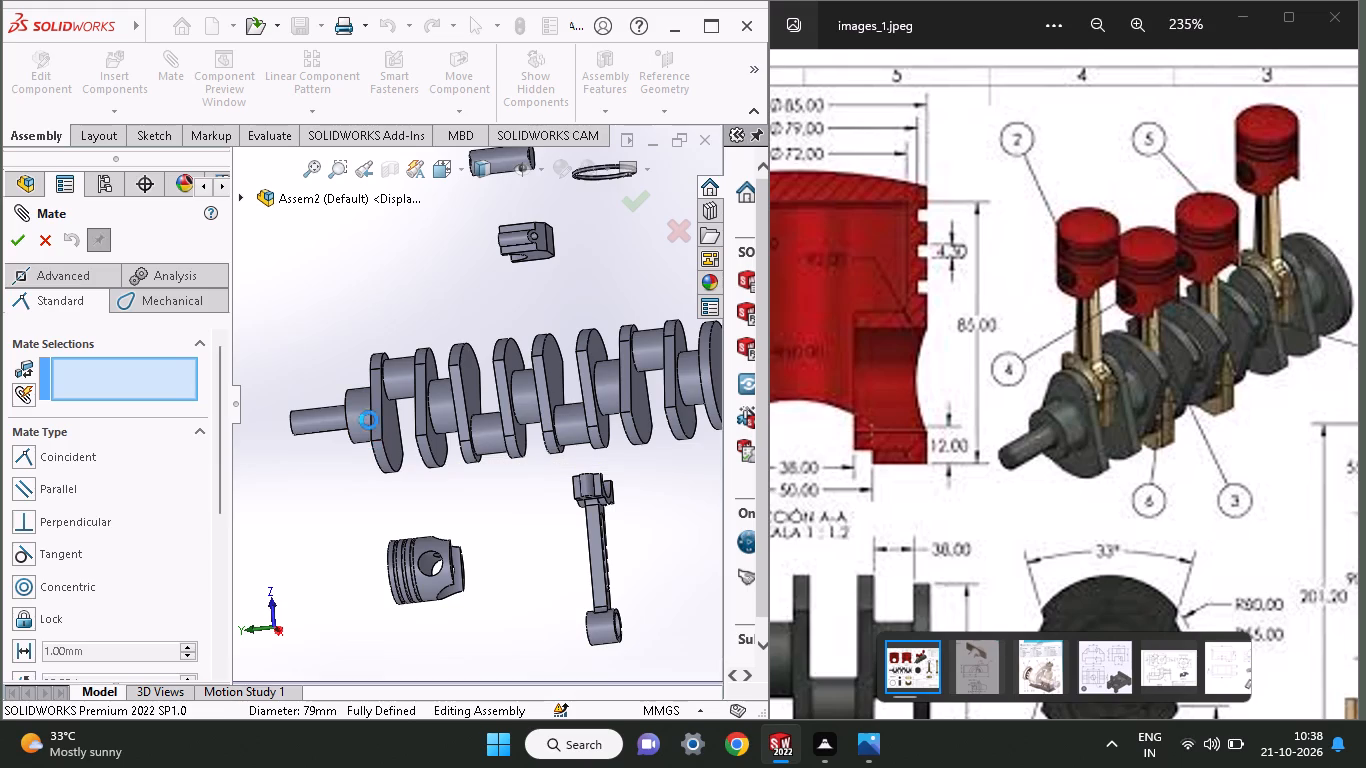
Mate the edge of the connecting rod's small-end bore coincident with the piston's pin-hole face.
{"action": "middle_click_drag", "start_coordinate": [599, 316], "coordinate": [594, 368]}
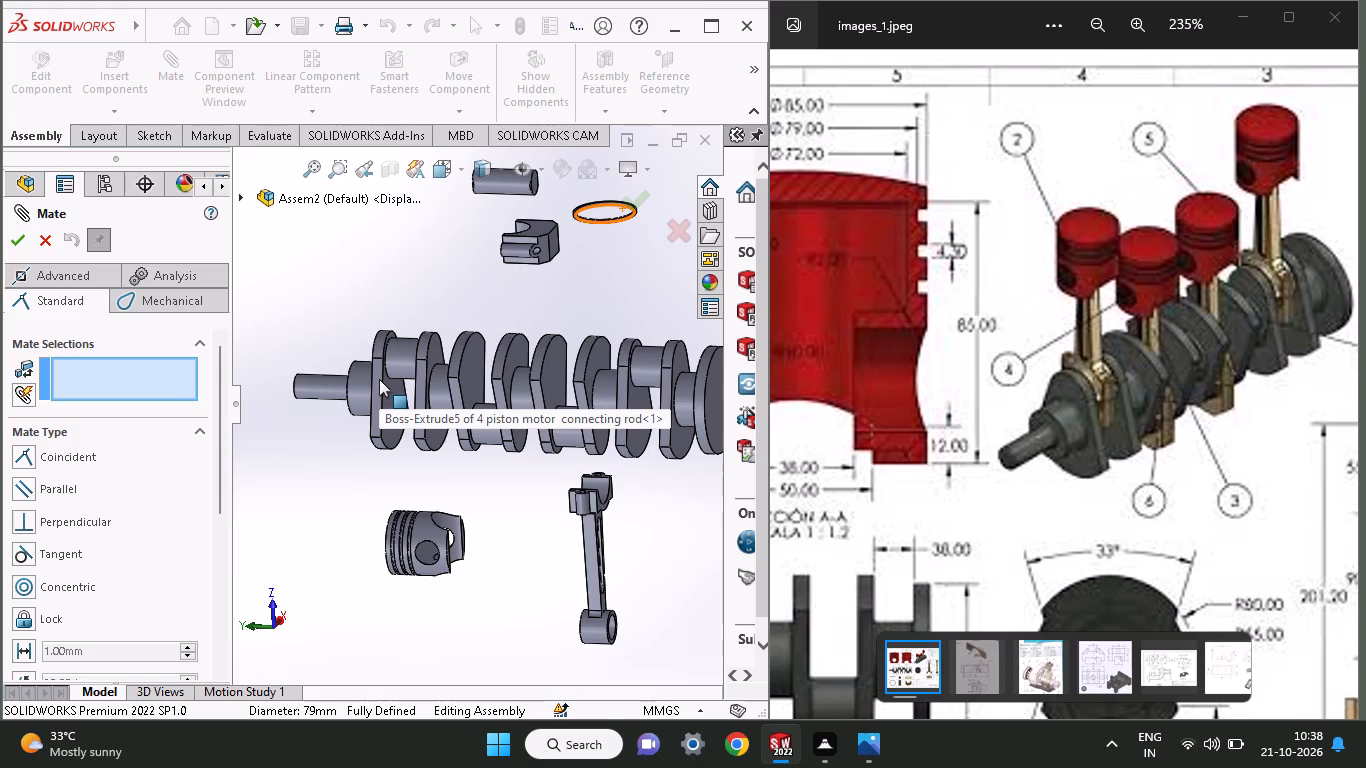
{"action": "left_click", "coordinate": [549, 514]}
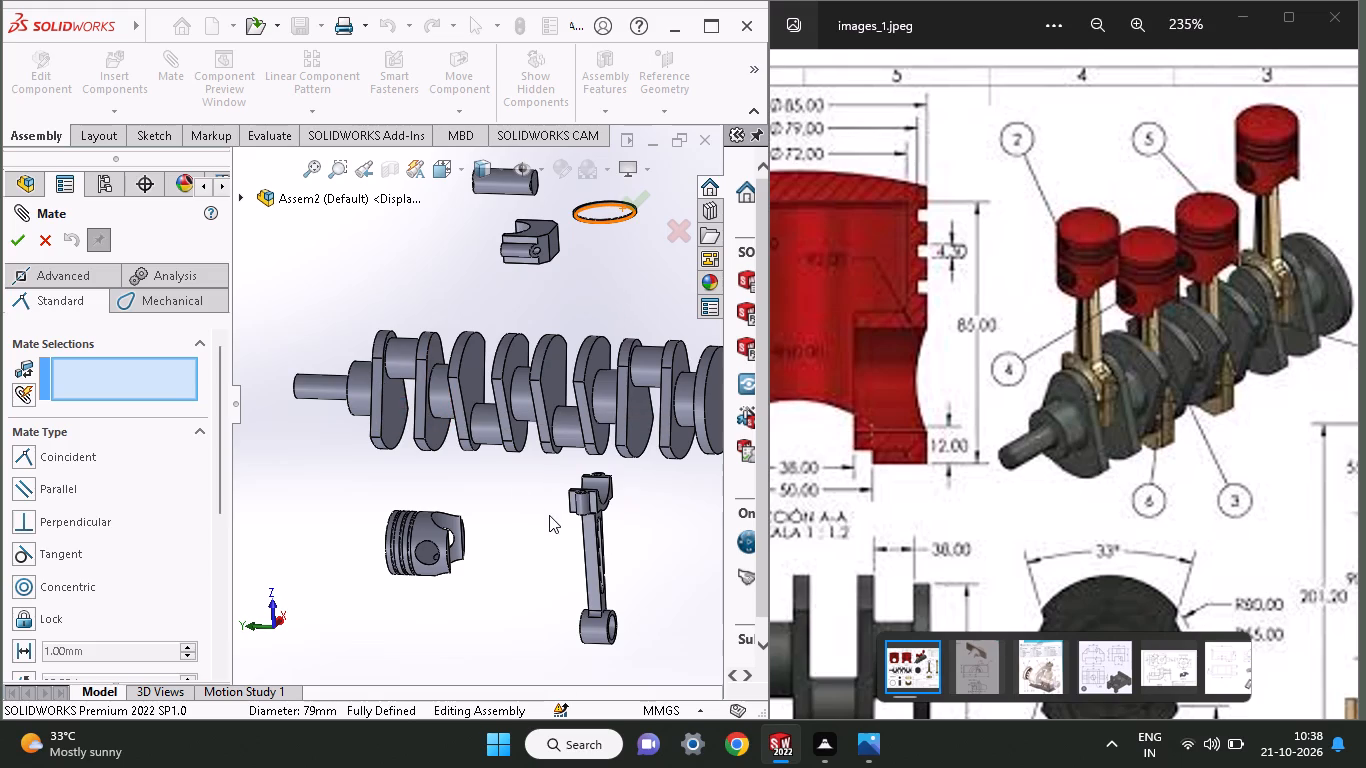
{"action": "left_click", "coordinate": [469, 488]}
{"action": "left_click", "coordinate": [612, 635]}
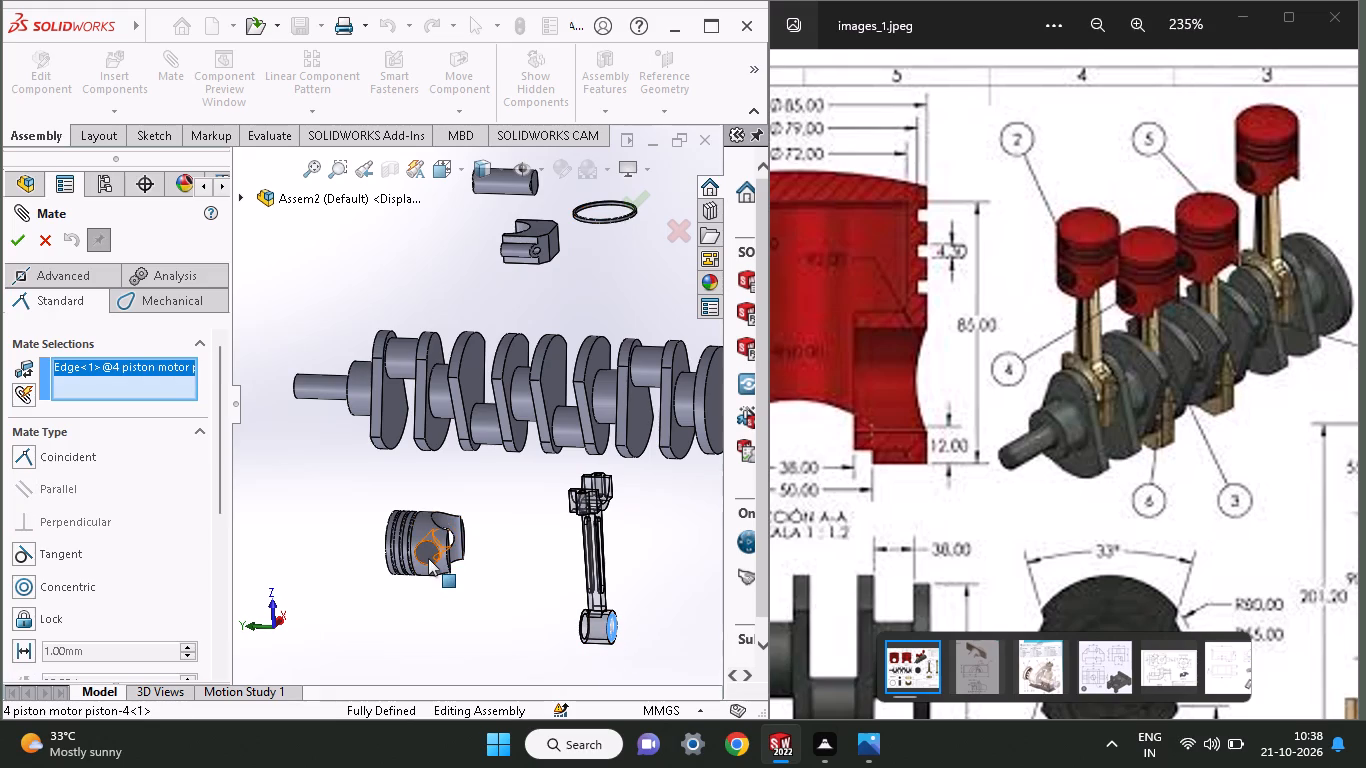
{"action": "left_click", "coordinate": [428, 556]}
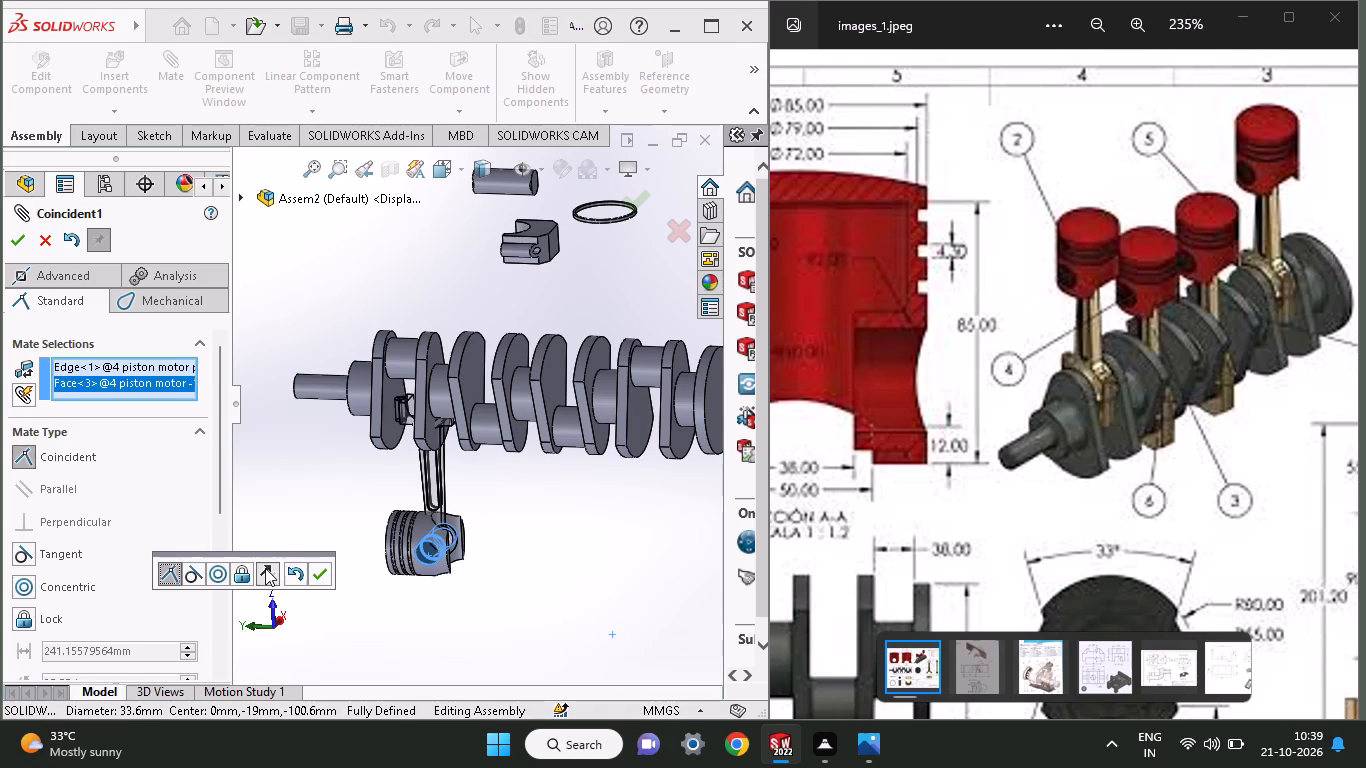
{"action": "left_click", "coordinate": [315, 573]}
Move the connecting rod and piston around the crankshaft to test their joint, leaving them below the crankshaft's middle.
{"action": "left_click_drag", "start_coordinate": [435, 471], "coordinate": [518, 533]}
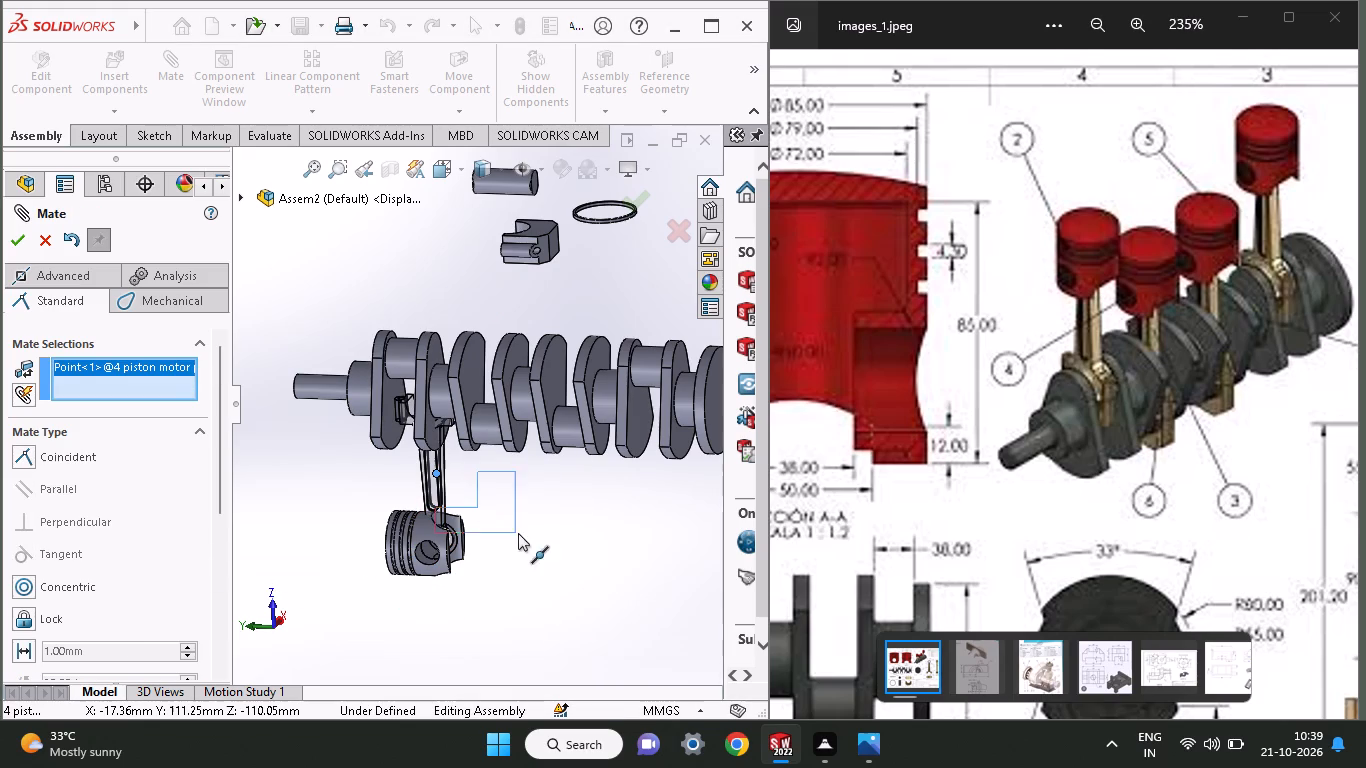
{"action": "left_click_drag", "start_coordinate": [518, 533], "coordinate": [538, 581]}
{"action": "left_click_drag", "start_coordinate": [434, 480], "coordinate": [576, 589]}
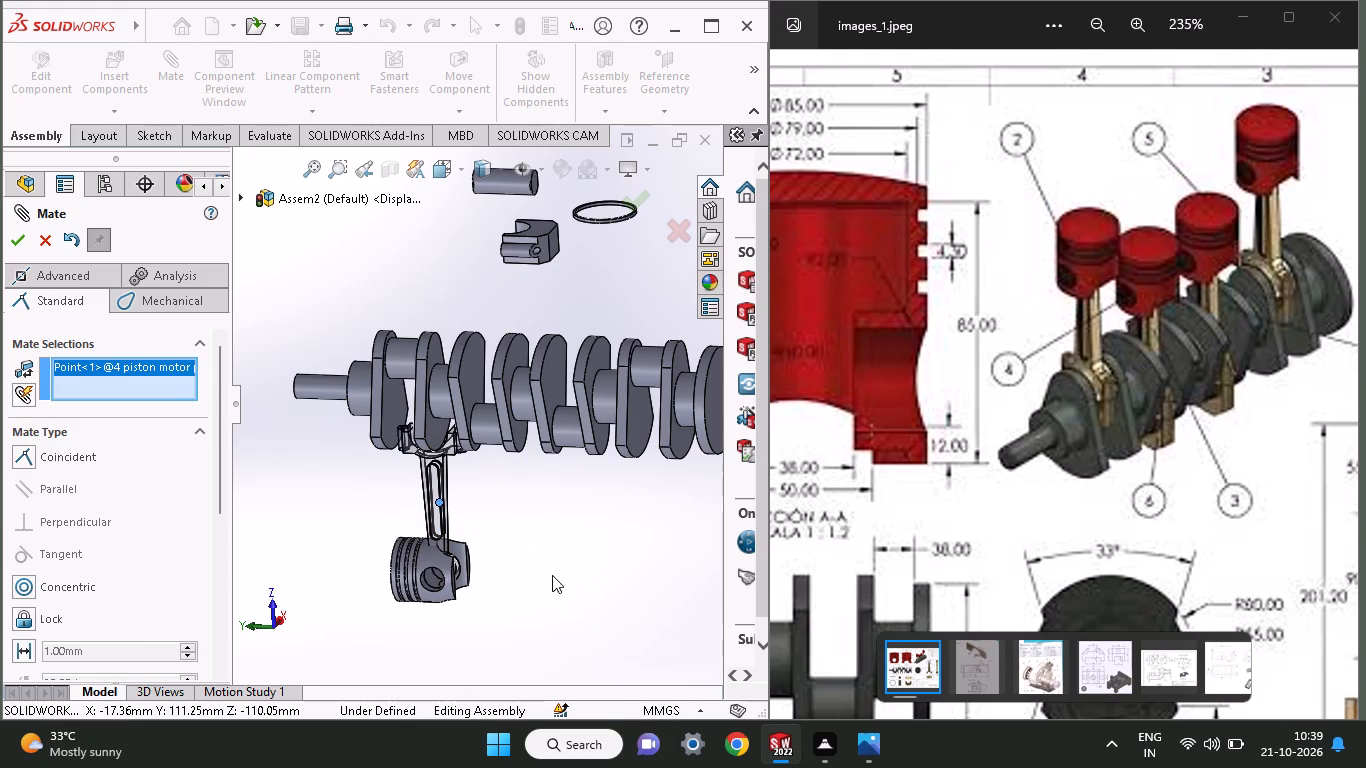
{"action": "left_click", "coordinate": [516, 510]}
{"action": "left_click_drag", "start_coordinate": [398, 547], "coordinate": [402, 605]}
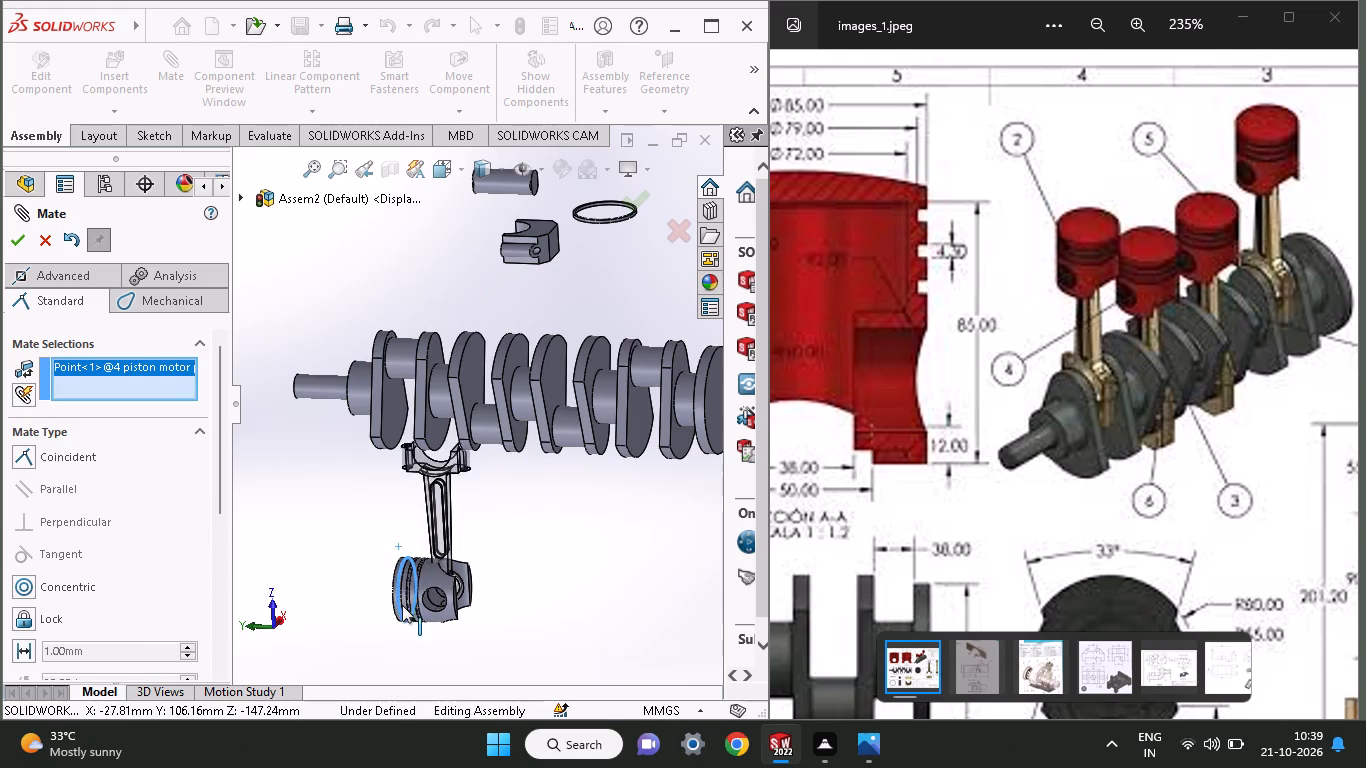
{"action": "left_click_drag", "start_coordinate": [402, 605], "coordinate": [323, 628]}
{"action": "left_click_drag", "start_coordinate": [369, 490], "coordinate": [463, 535]}
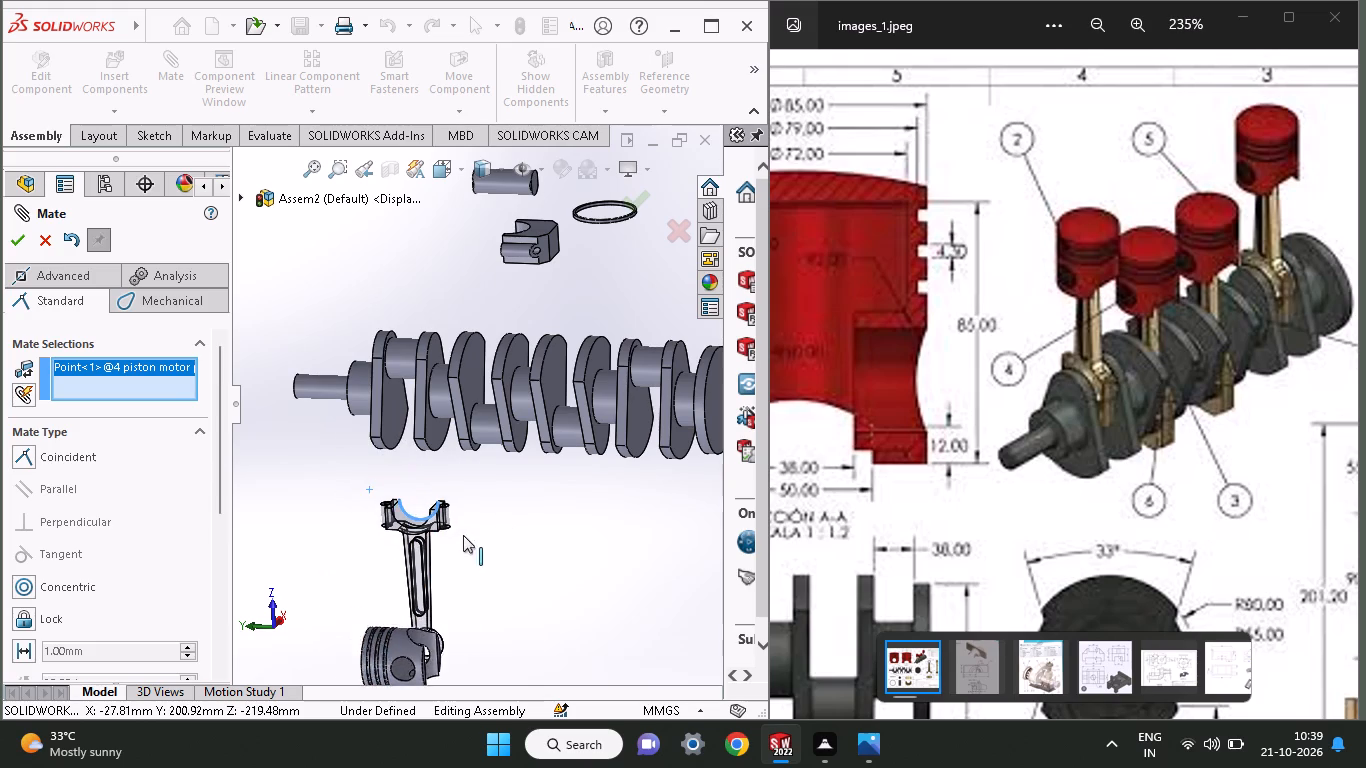
{"action": "left_click_drag", "start_coordinate": [463, 535], "coordinate": [572, 434]}
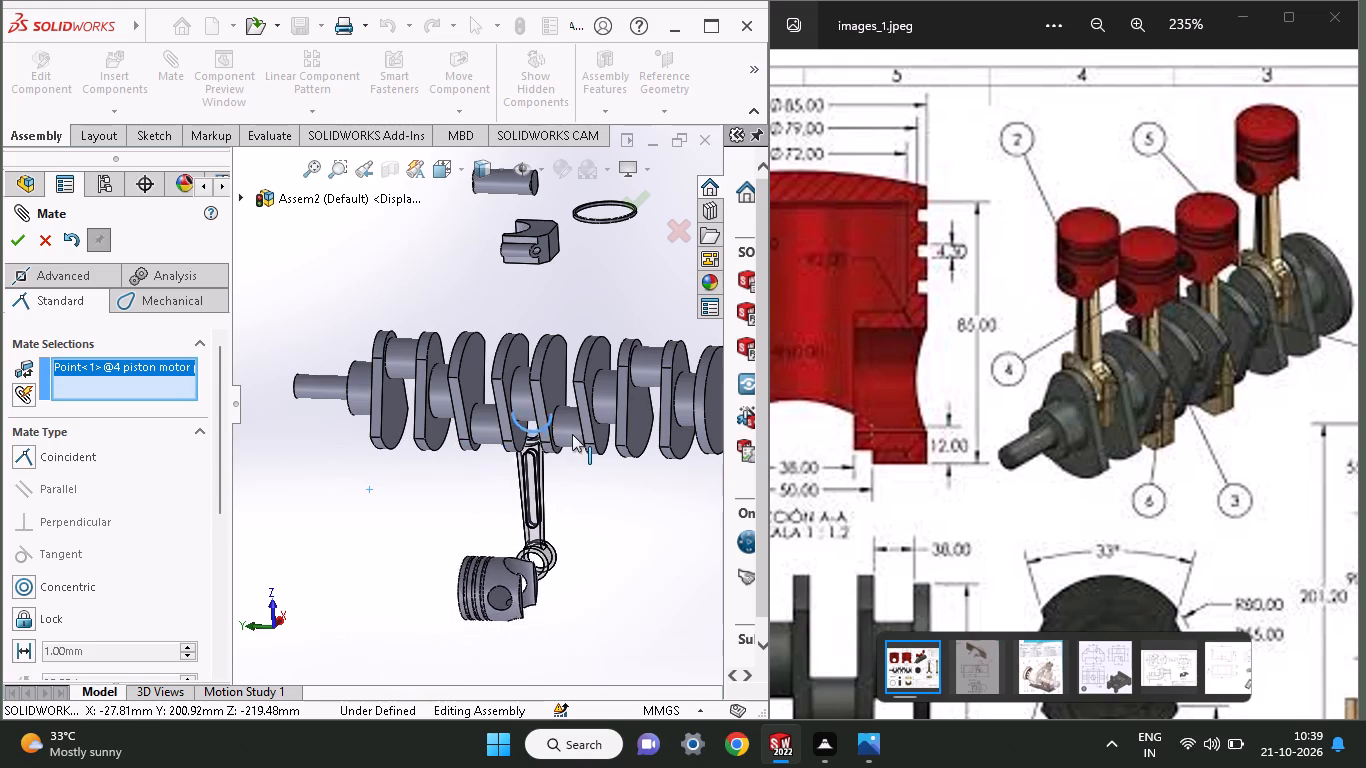
{"action": "left_click_drag", "start_coordinate": [572, 434], "coordinate": [319, 522]}
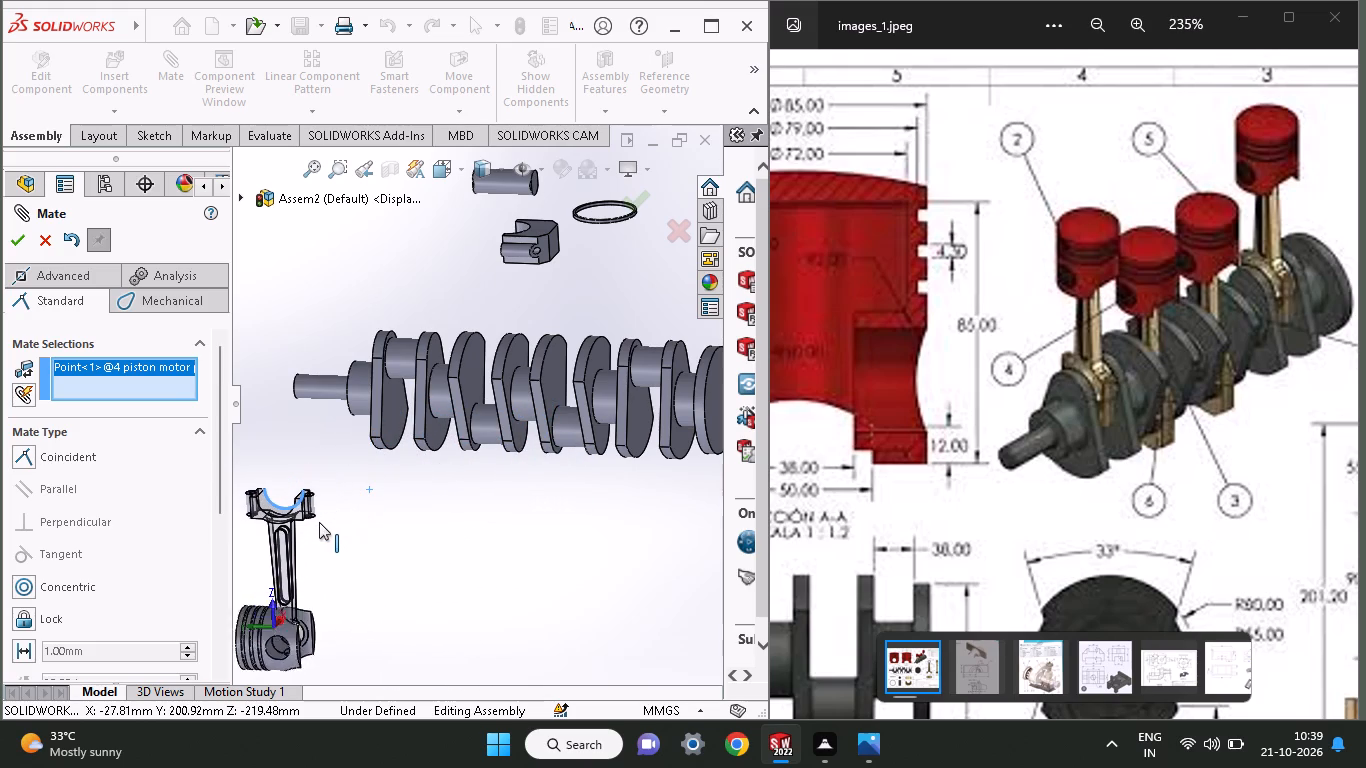
{"action": "left_click_drag", "start_coordinate": [319, 522], "coordinate": [500, 401]}
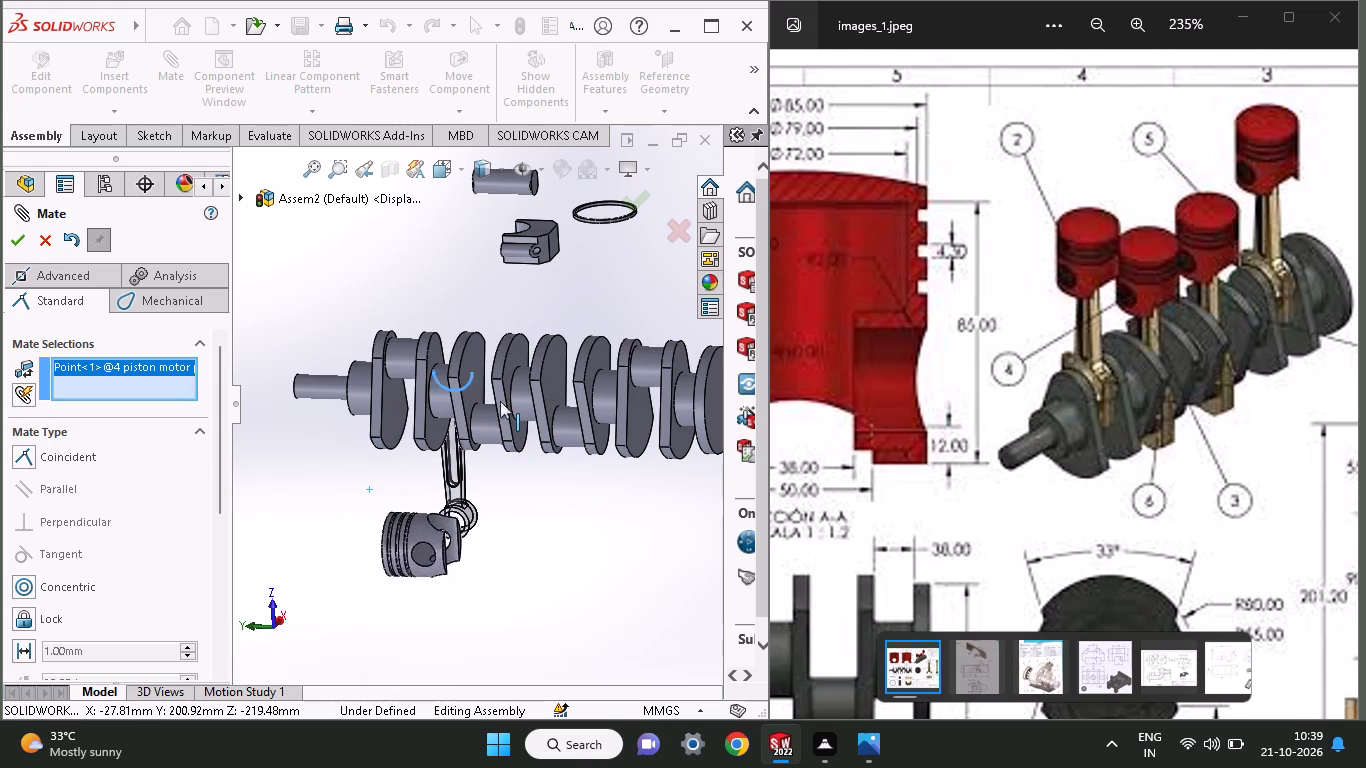
{"action": "left_click_drag", "start_coordinate": [500, 401], "coordinate": [547, 565]}
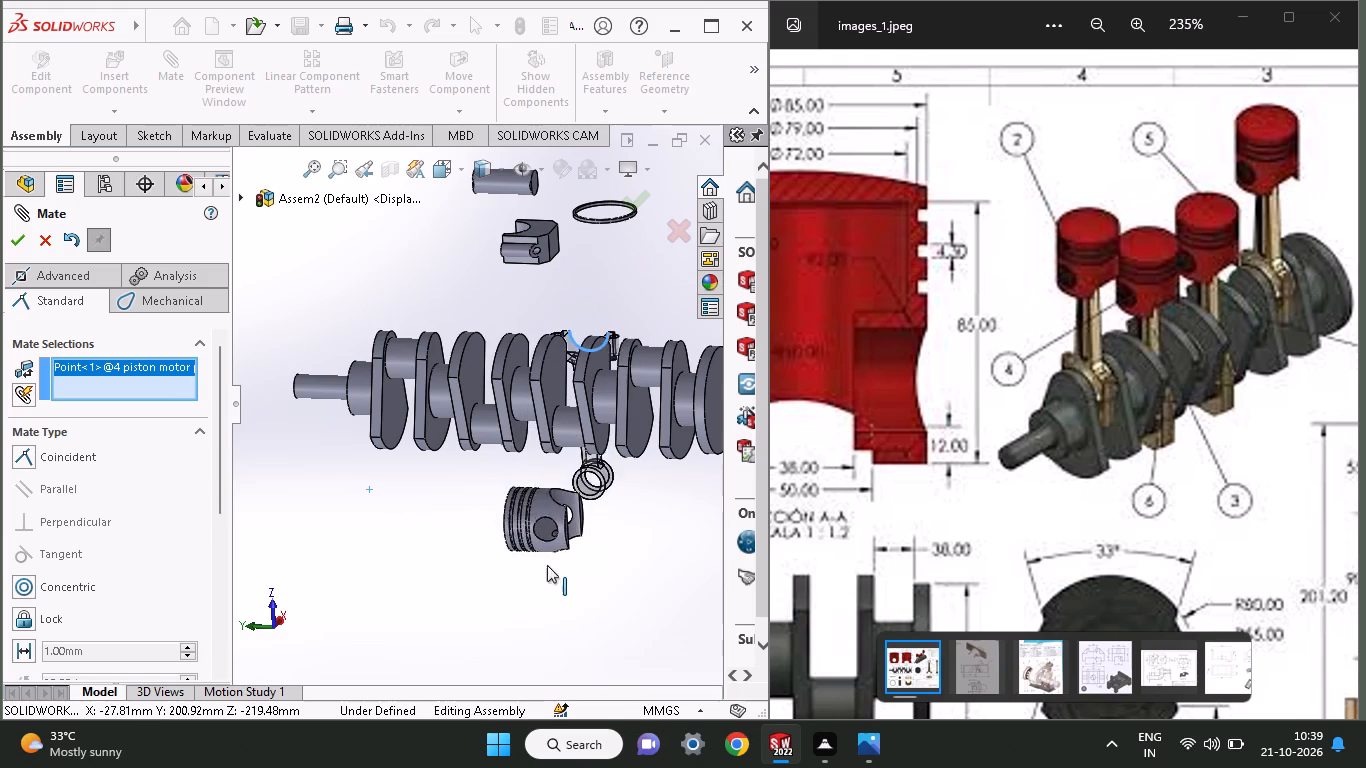
{"action": "left_click_drag", "start_coordinate": [547, 565], "coordinate": [602, 485]}
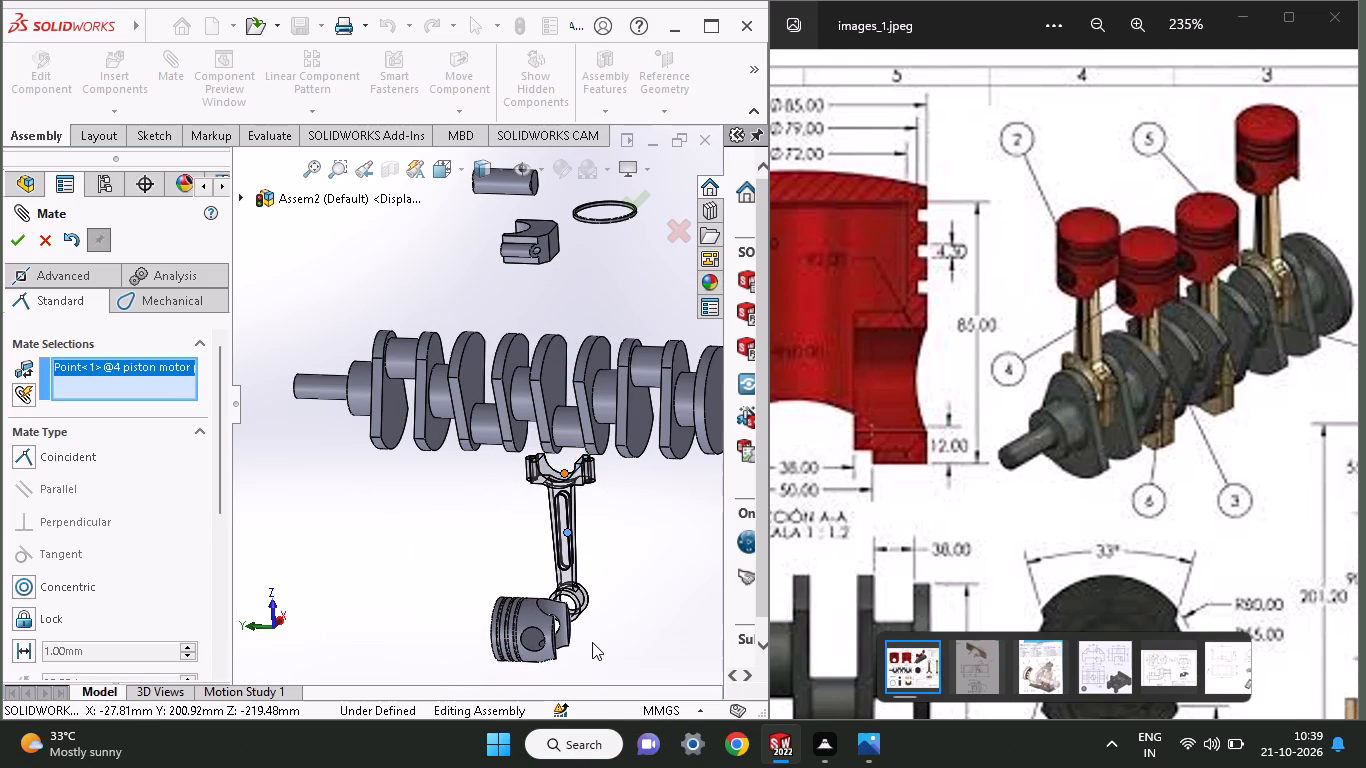
{"action": "middle_click_drag", "start_coordinate": [592, 642], "coordinate": [499, 584]}
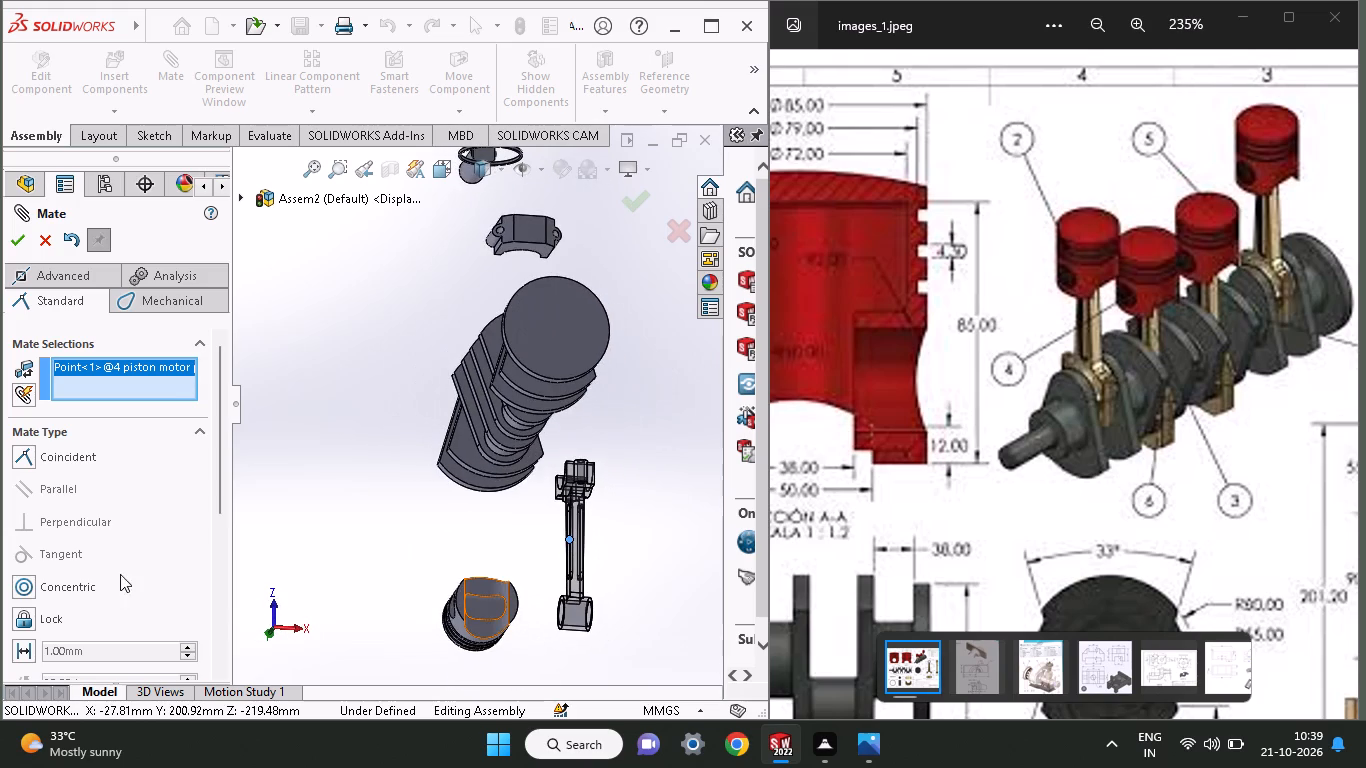
{"action": "left_click", "coordinate": [38, 234]}
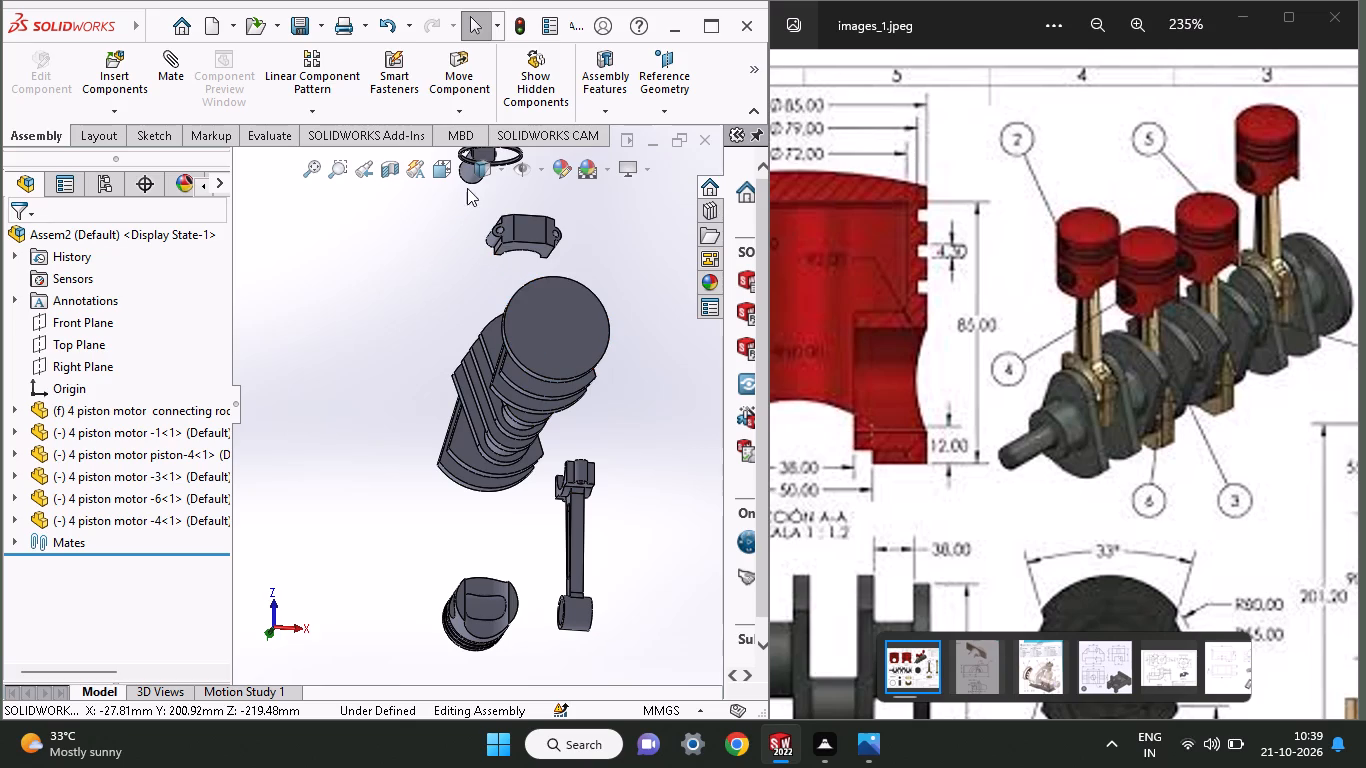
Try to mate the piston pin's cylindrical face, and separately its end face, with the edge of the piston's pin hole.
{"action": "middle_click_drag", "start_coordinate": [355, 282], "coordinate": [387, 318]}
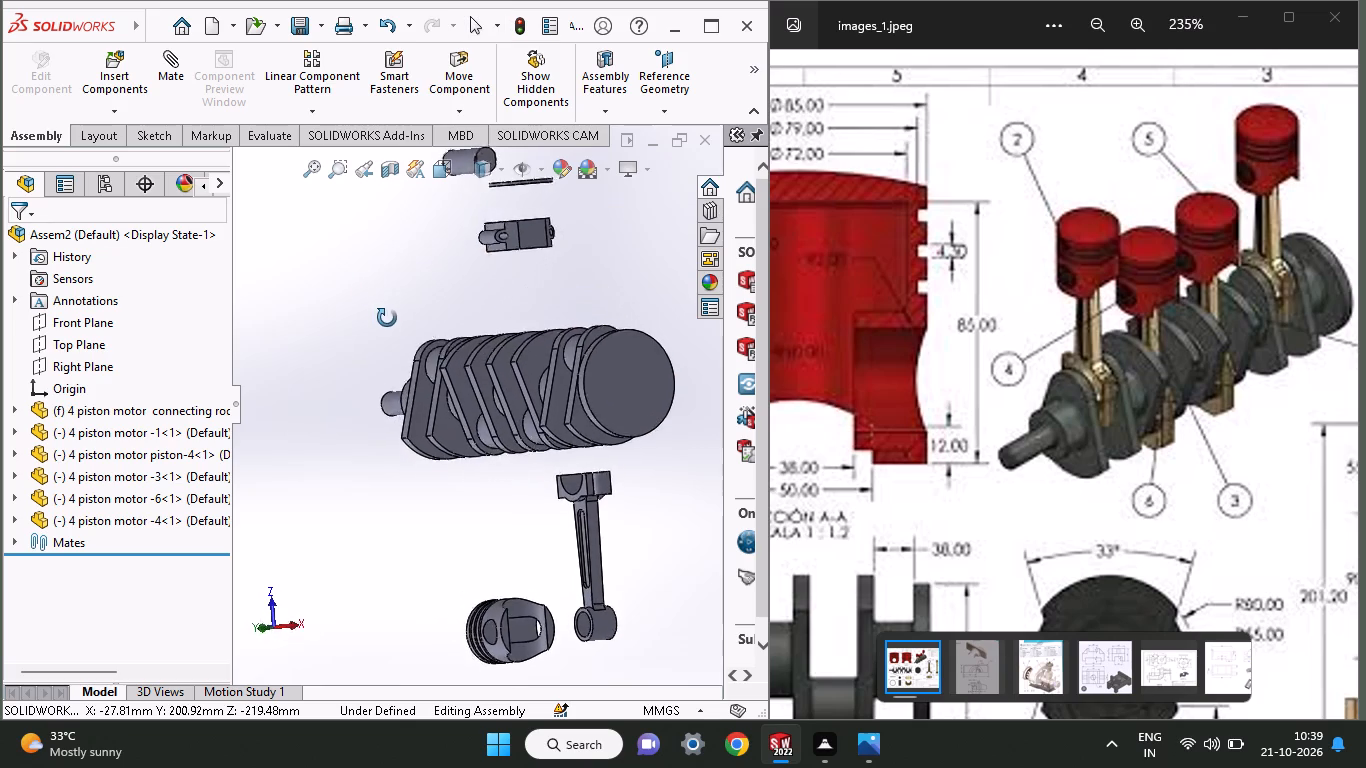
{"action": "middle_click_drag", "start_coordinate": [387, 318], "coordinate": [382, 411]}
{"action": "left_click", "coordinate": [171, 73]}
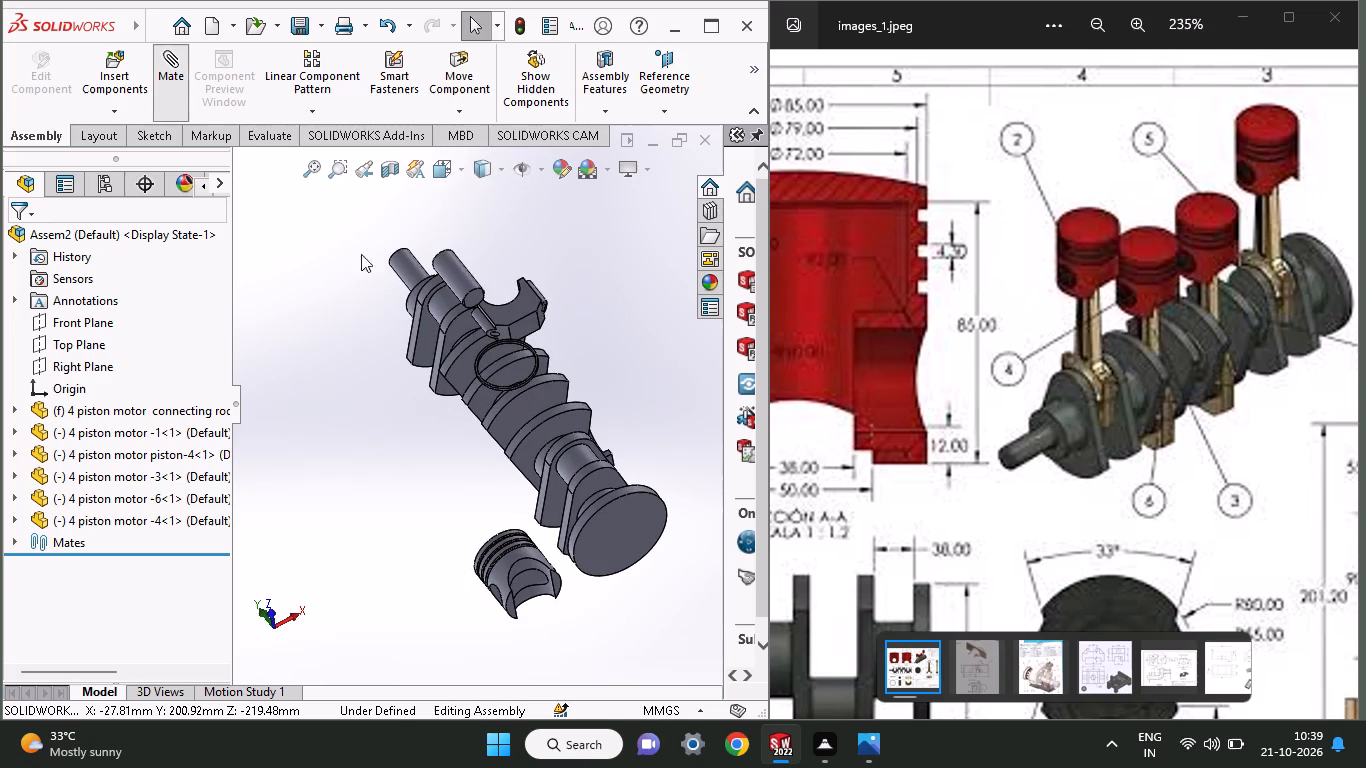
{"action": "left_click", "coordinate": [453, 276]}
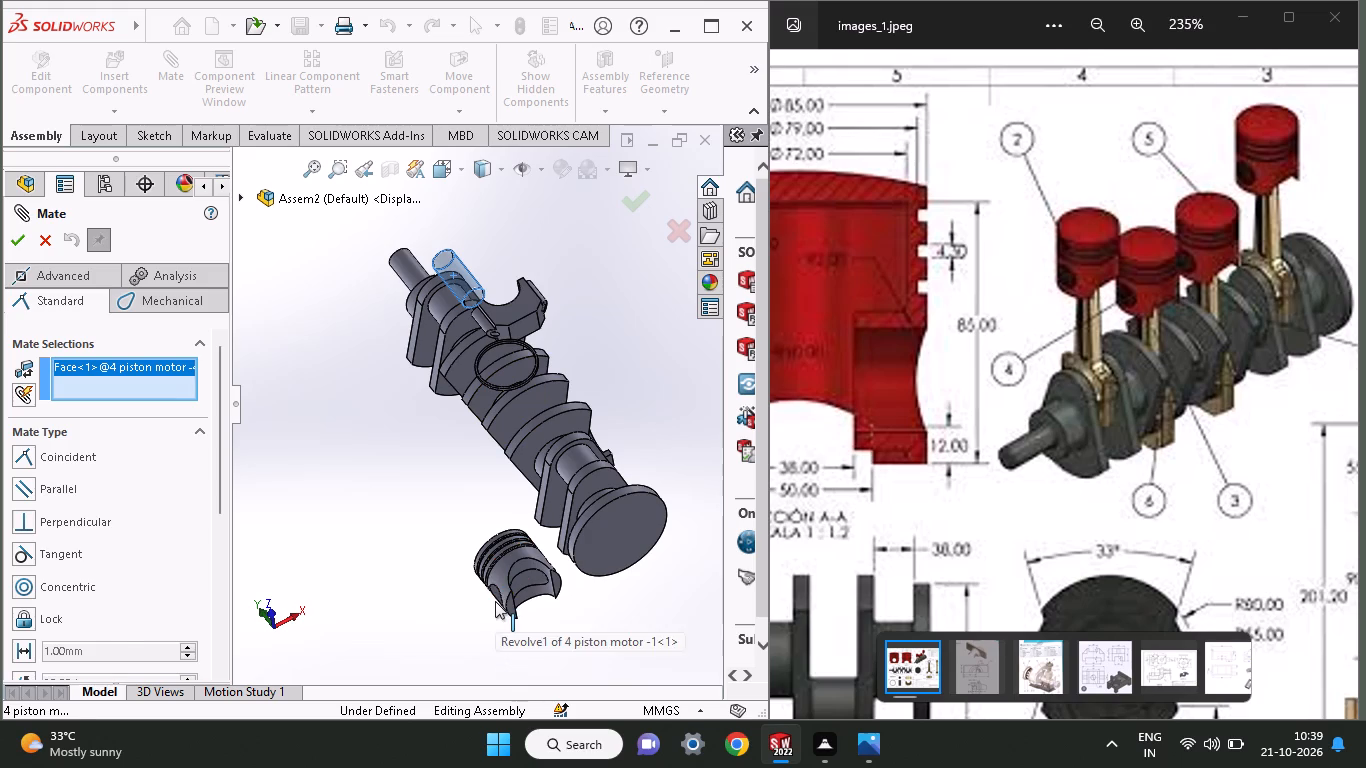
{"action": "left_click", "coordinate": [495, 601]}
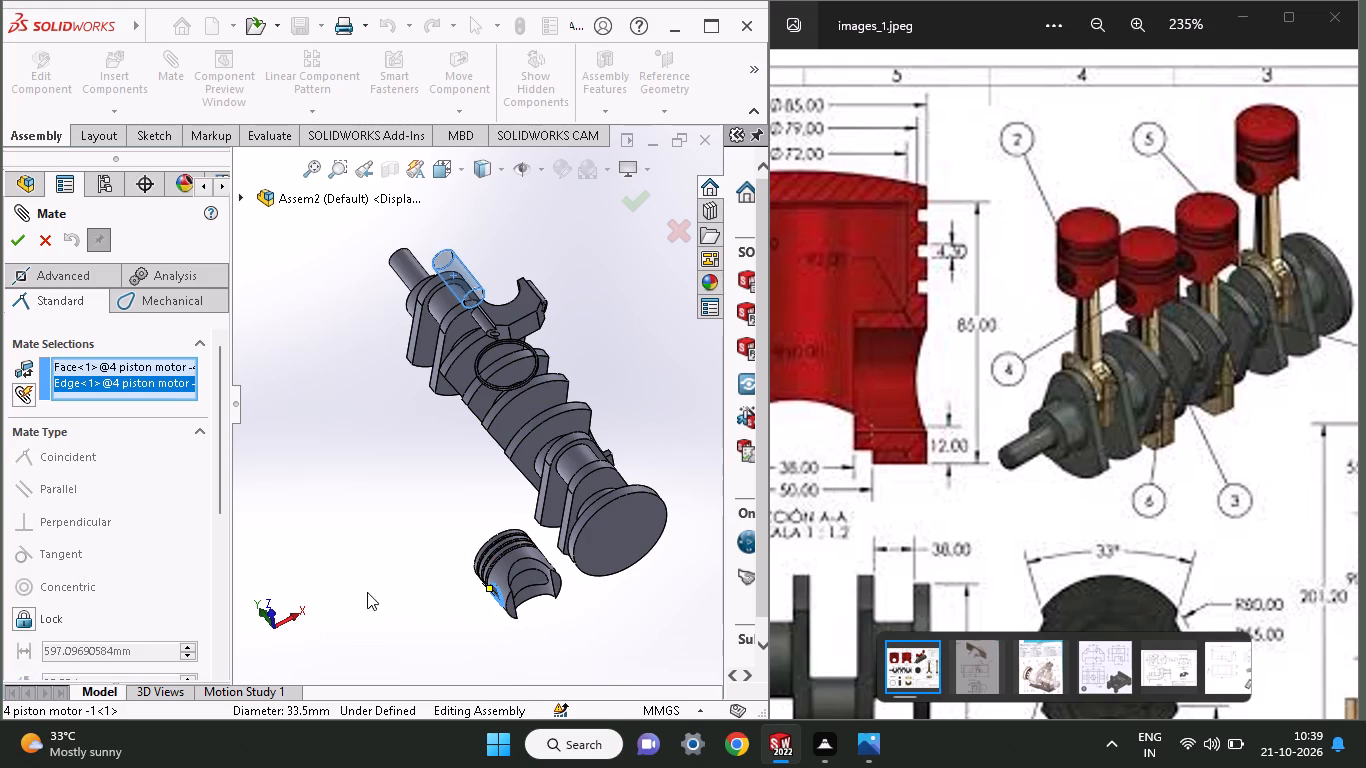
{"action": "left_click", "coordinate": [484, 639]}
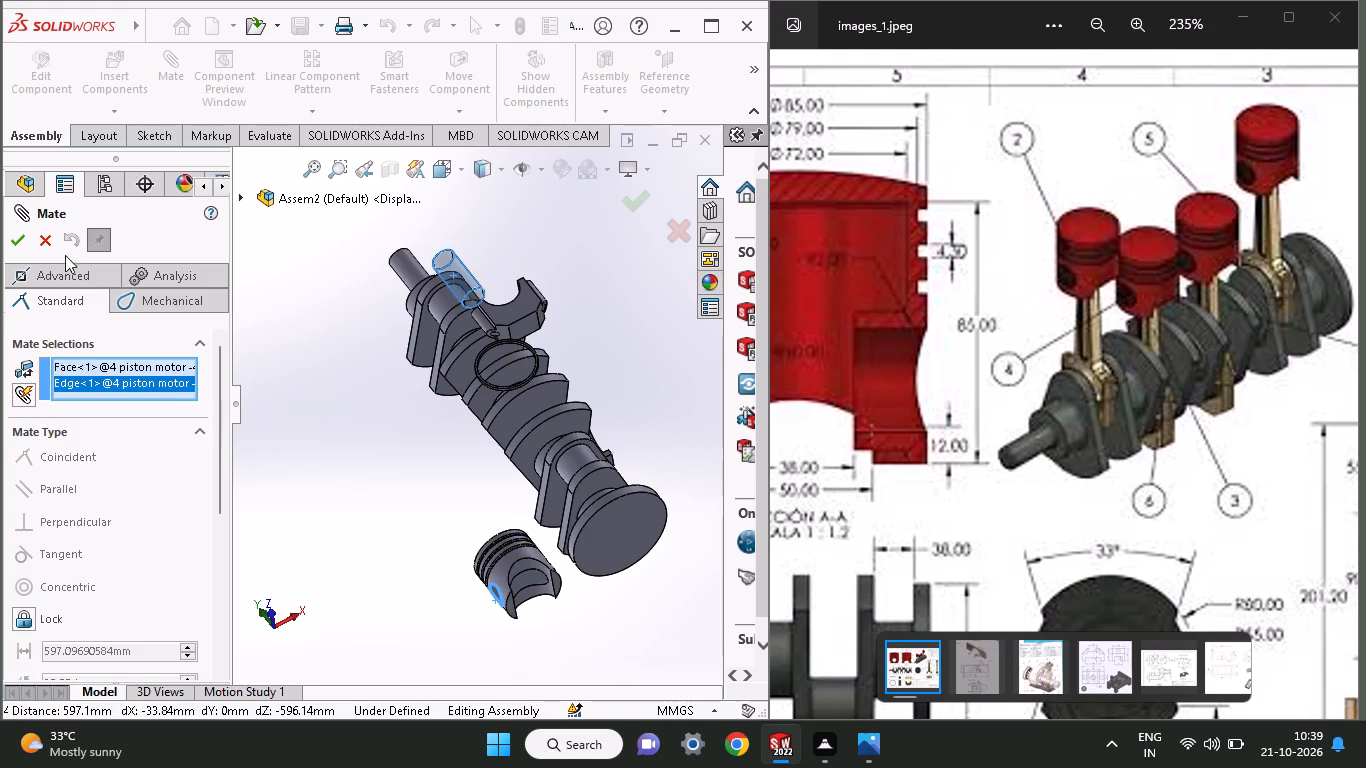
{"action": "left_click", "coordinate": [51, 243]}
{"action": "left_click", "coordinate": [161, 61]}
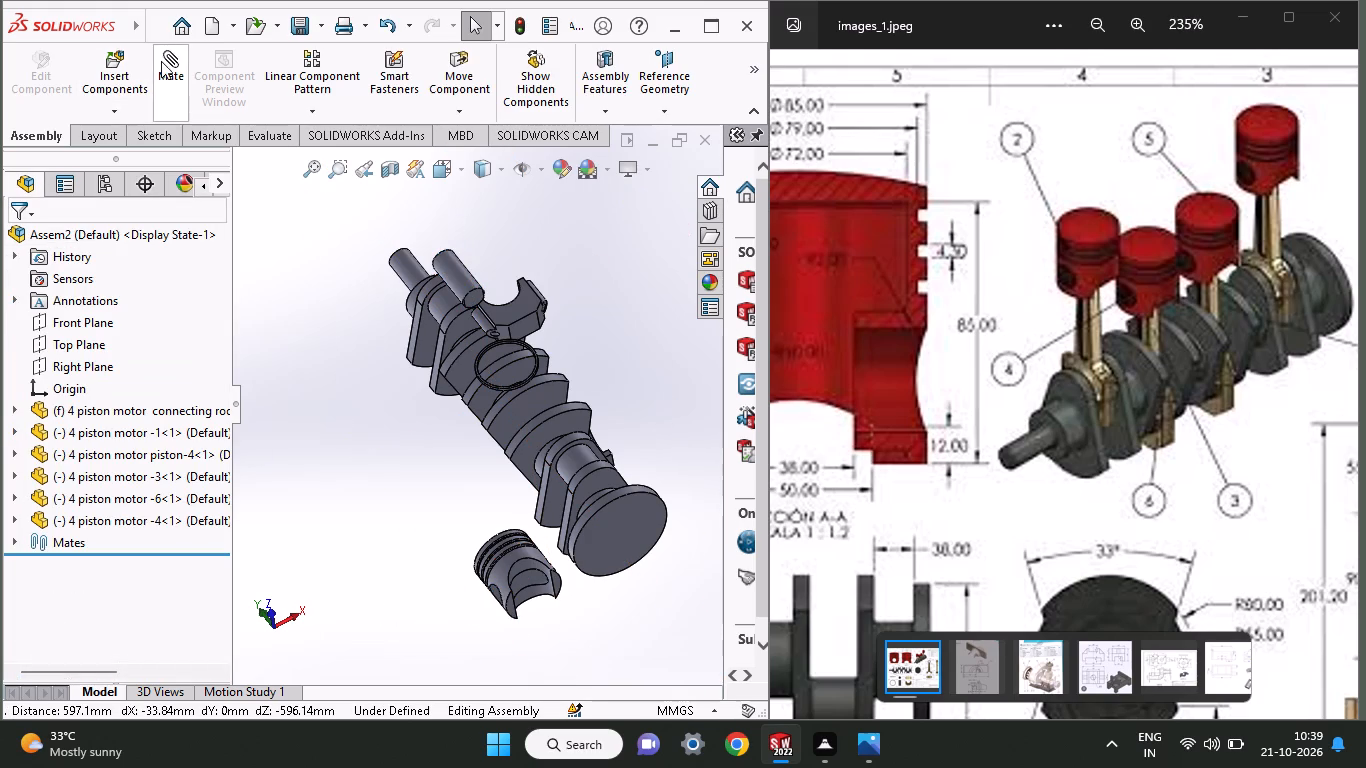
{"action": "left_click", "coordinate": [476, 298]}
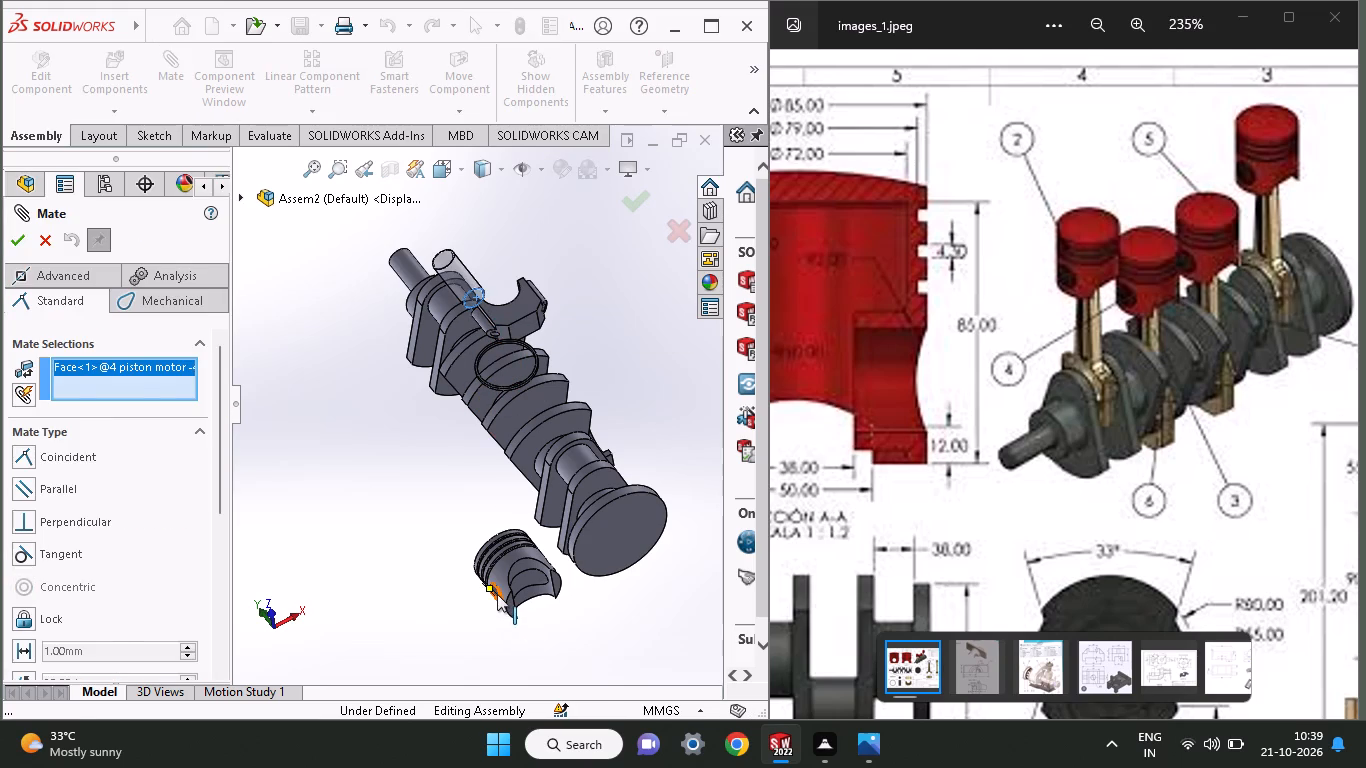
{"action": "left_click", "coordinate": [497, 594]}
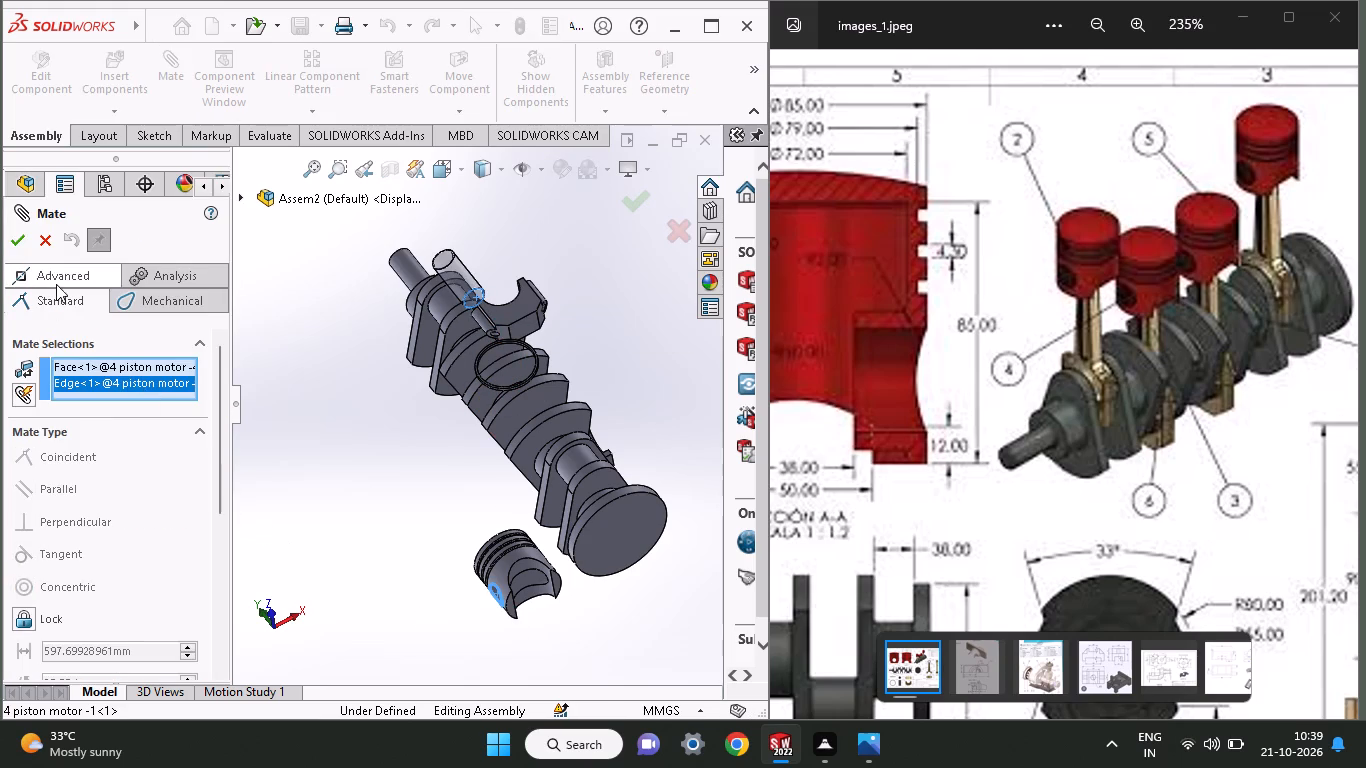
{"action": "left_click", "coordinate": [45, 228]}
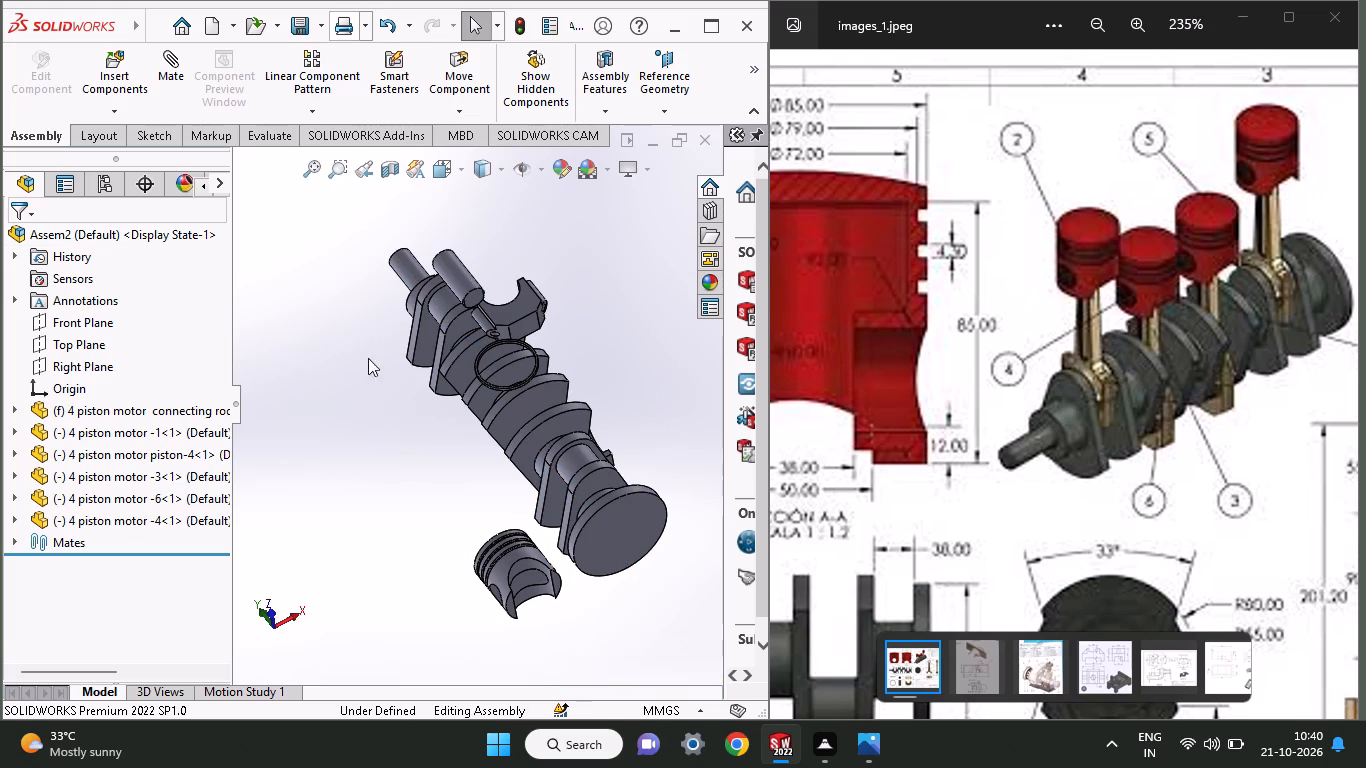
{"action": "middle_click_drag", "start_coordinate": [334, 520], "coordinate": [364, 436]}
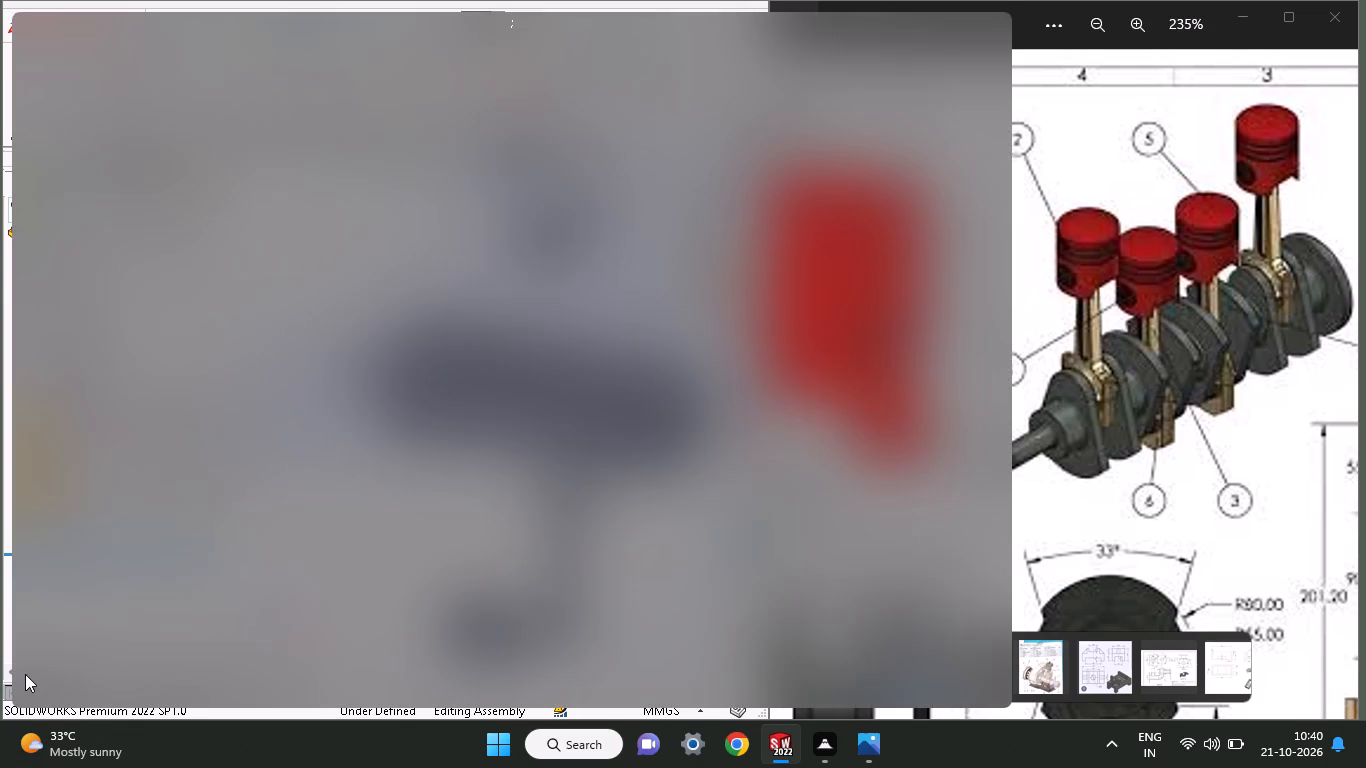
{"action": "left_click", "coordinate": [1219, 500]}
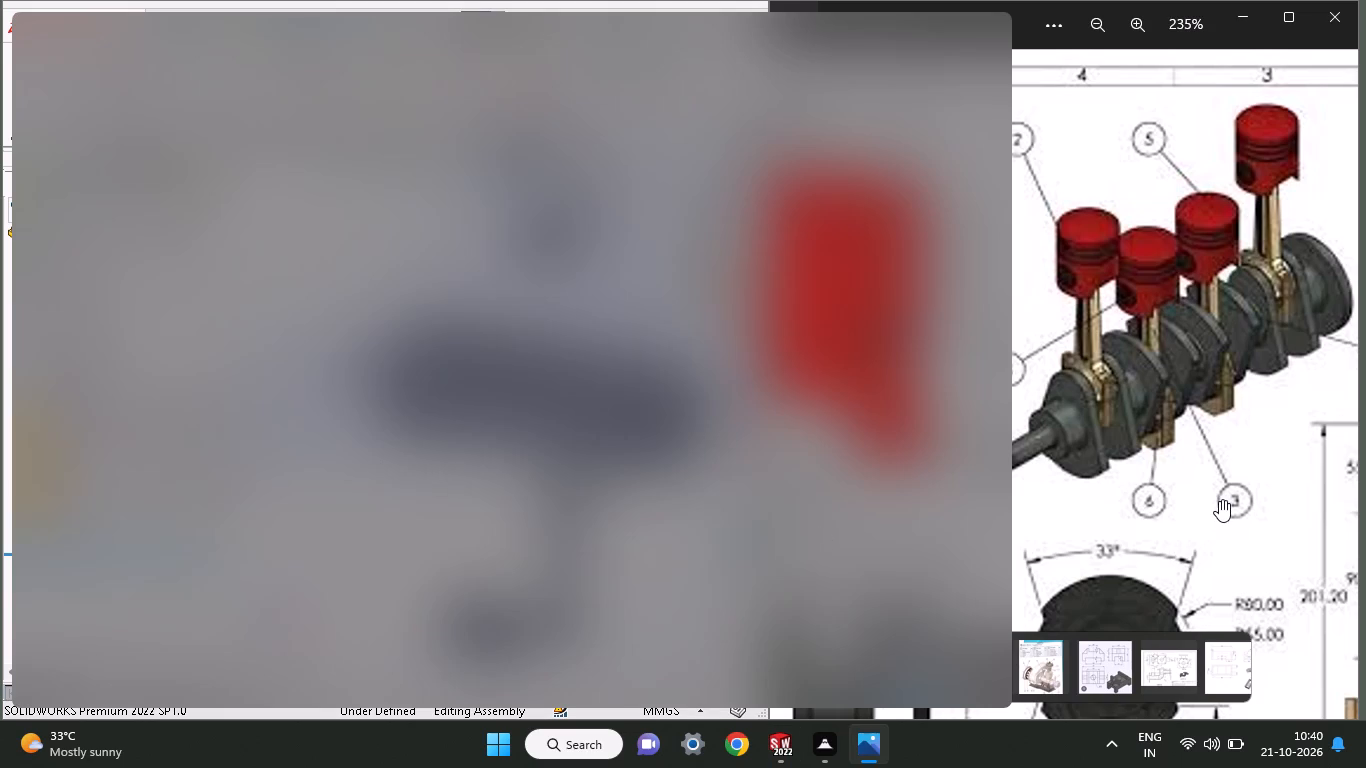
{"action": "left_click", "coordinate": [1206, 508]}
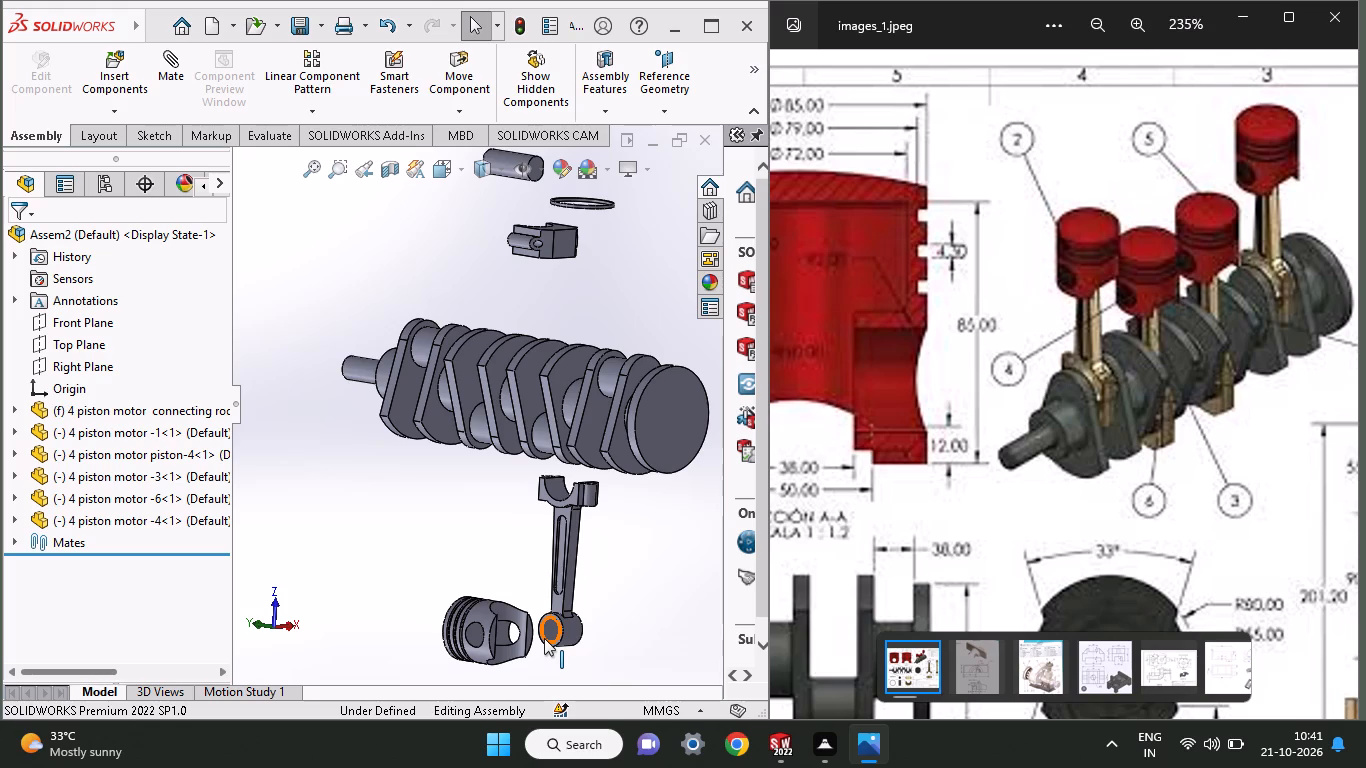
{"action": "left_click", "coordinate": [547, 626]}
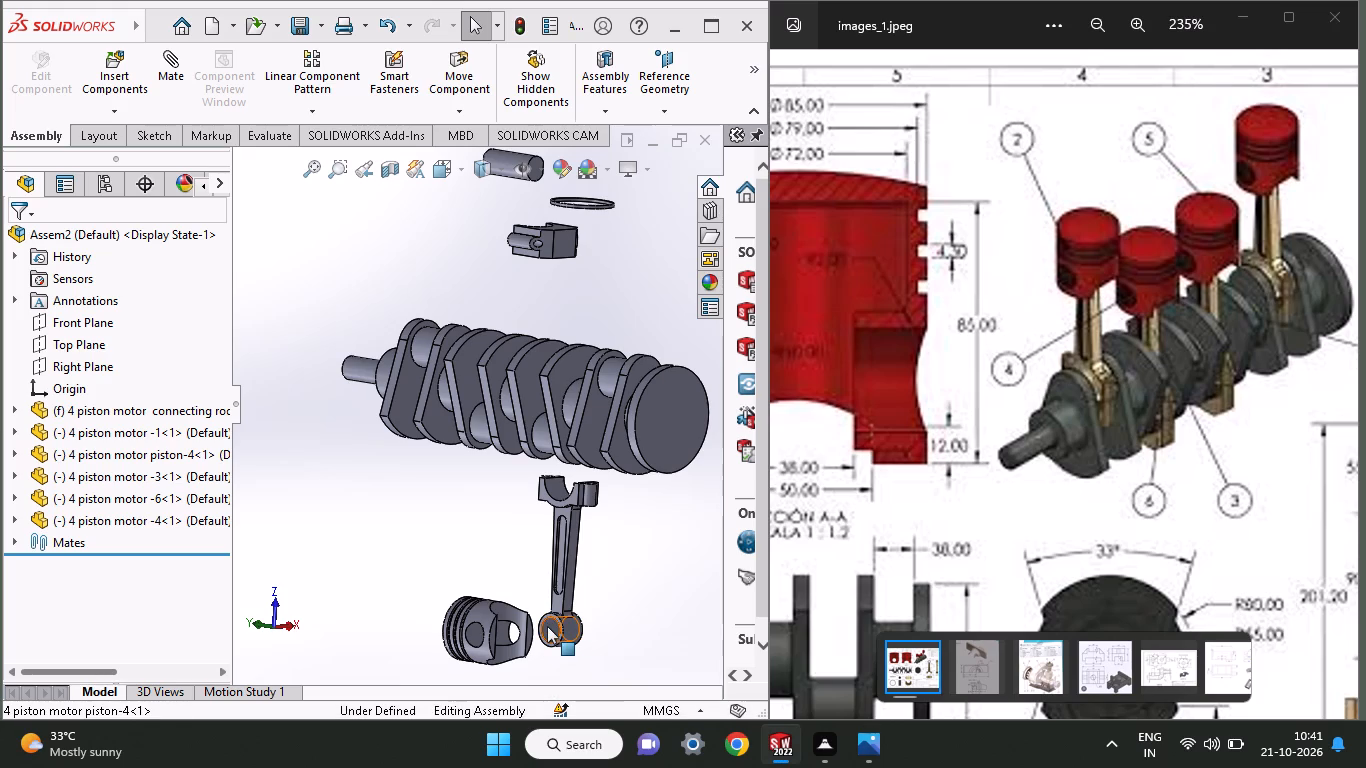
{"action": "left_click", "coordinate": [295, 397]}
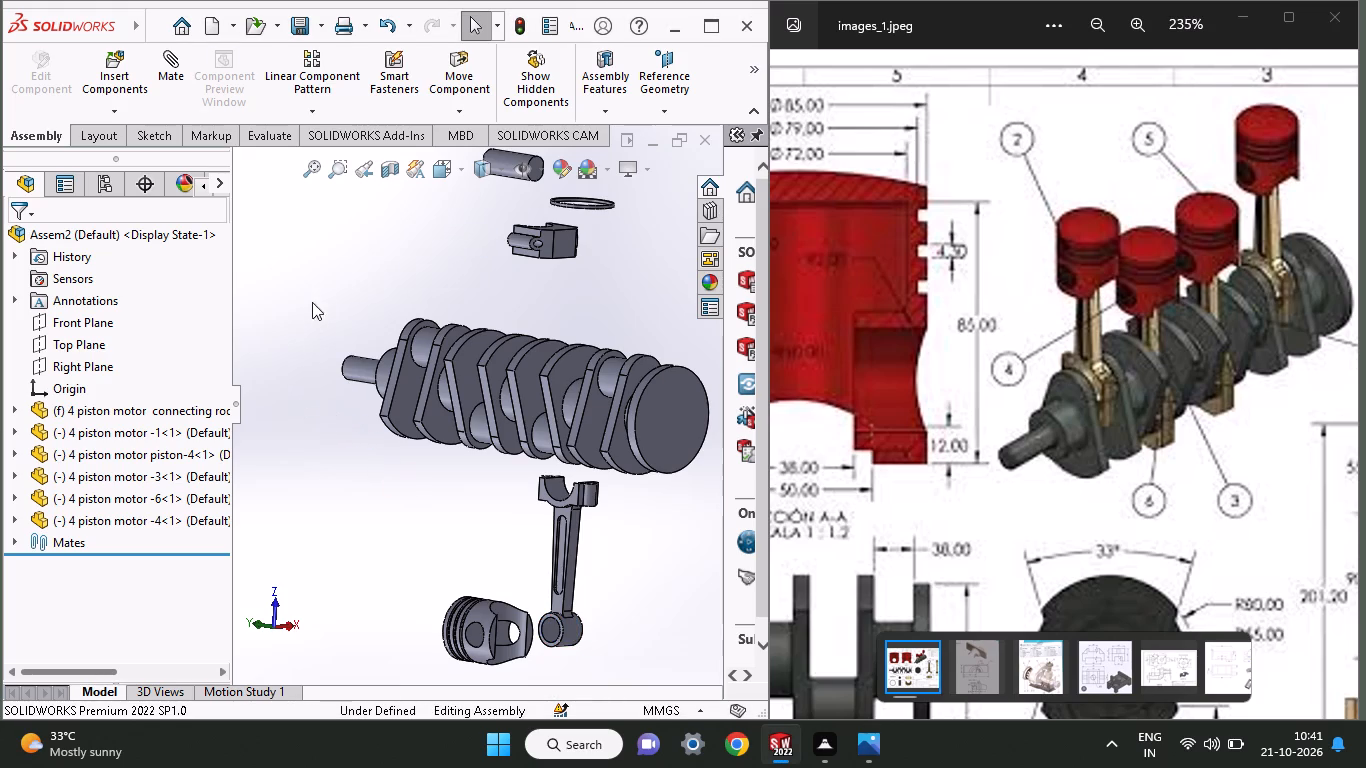
Mate the piston pin concentric with the connecting rod's small-end bore and slide the pin along it.
{"action": "left_click", "coordinate": [180, 78]}
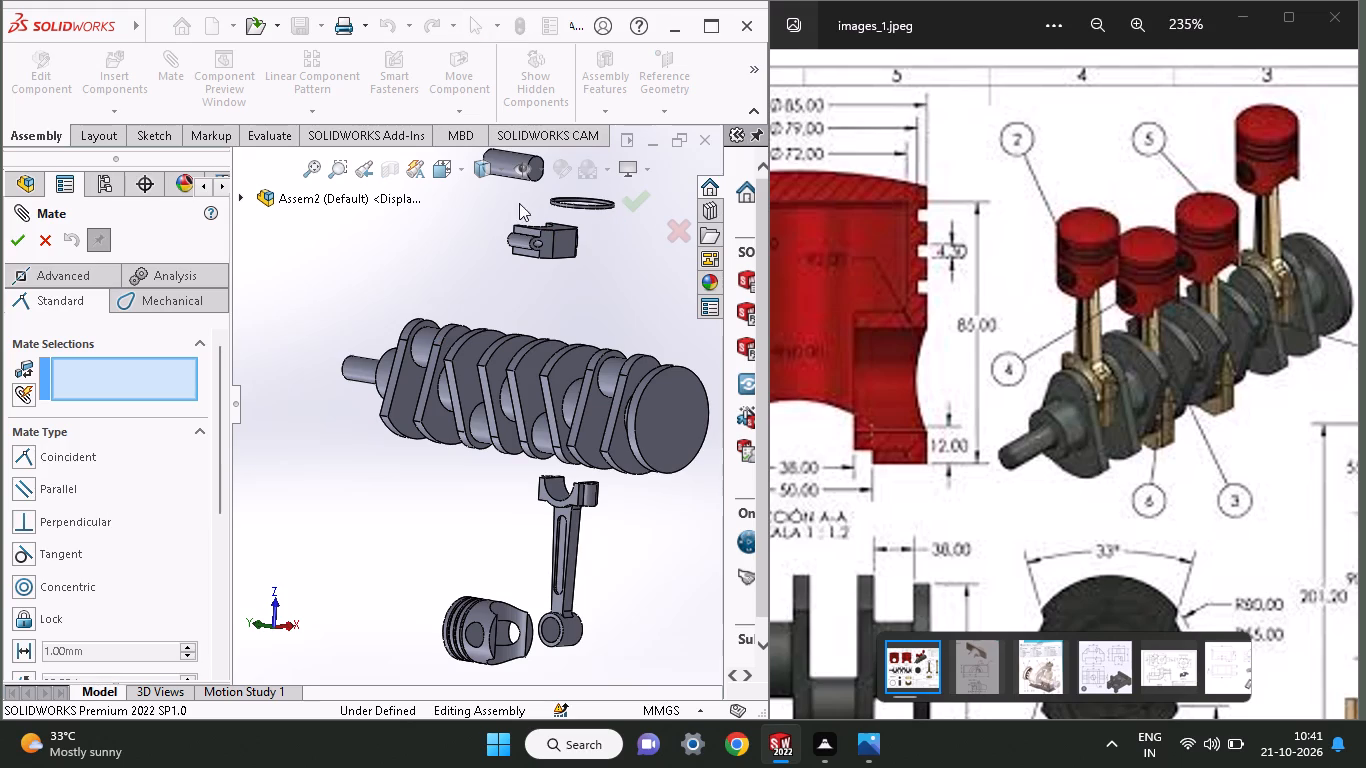
{"action": "middle_click_drag", "start_coordinate": [515, 244], "coordinate": [531, 309]}
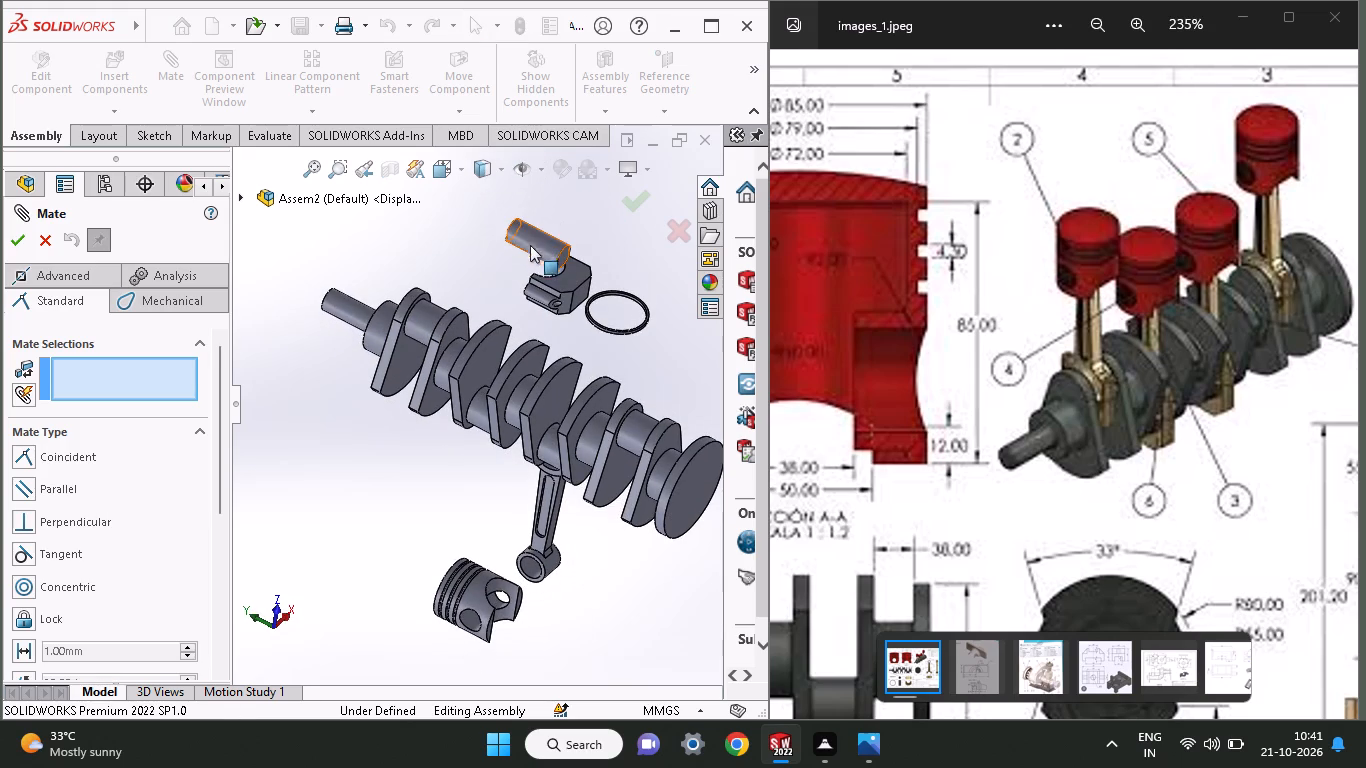
{"action": "left_click", "coordinate": [530, 240]}
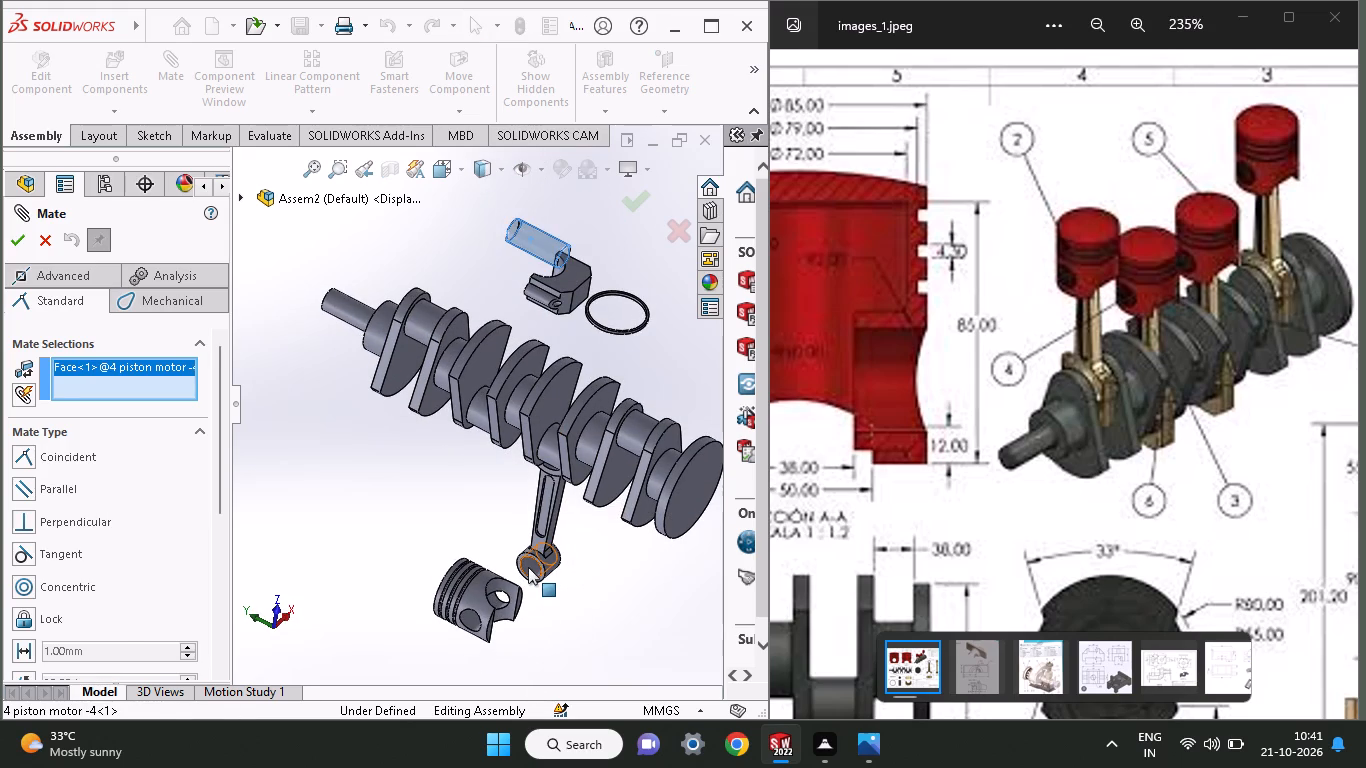
{"action": "left_click", "coordinate": [528, 567]}
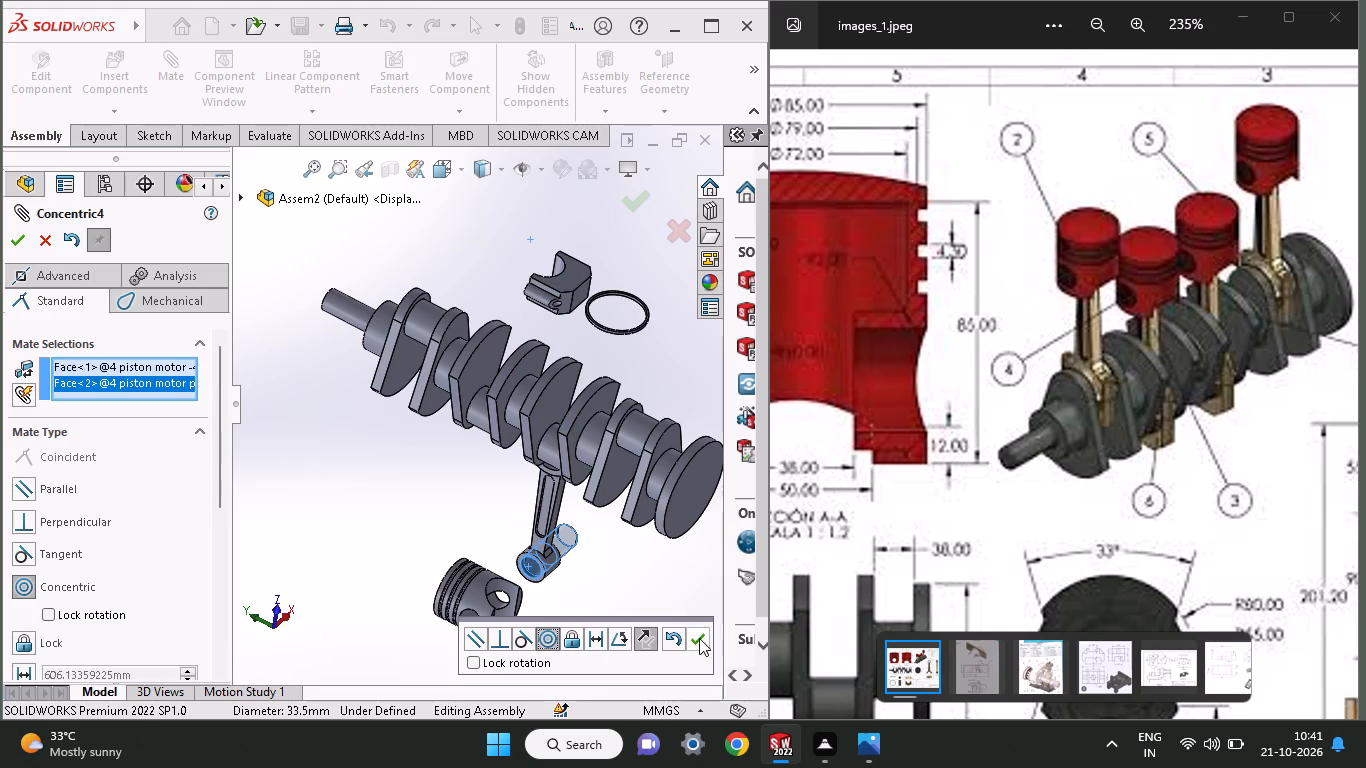
{"action": "left_click", "coordinate": [699, 638]}
{"action": "left_click_drag", "start_coordinate": [572, 539], "coordinate": [554, 559]}
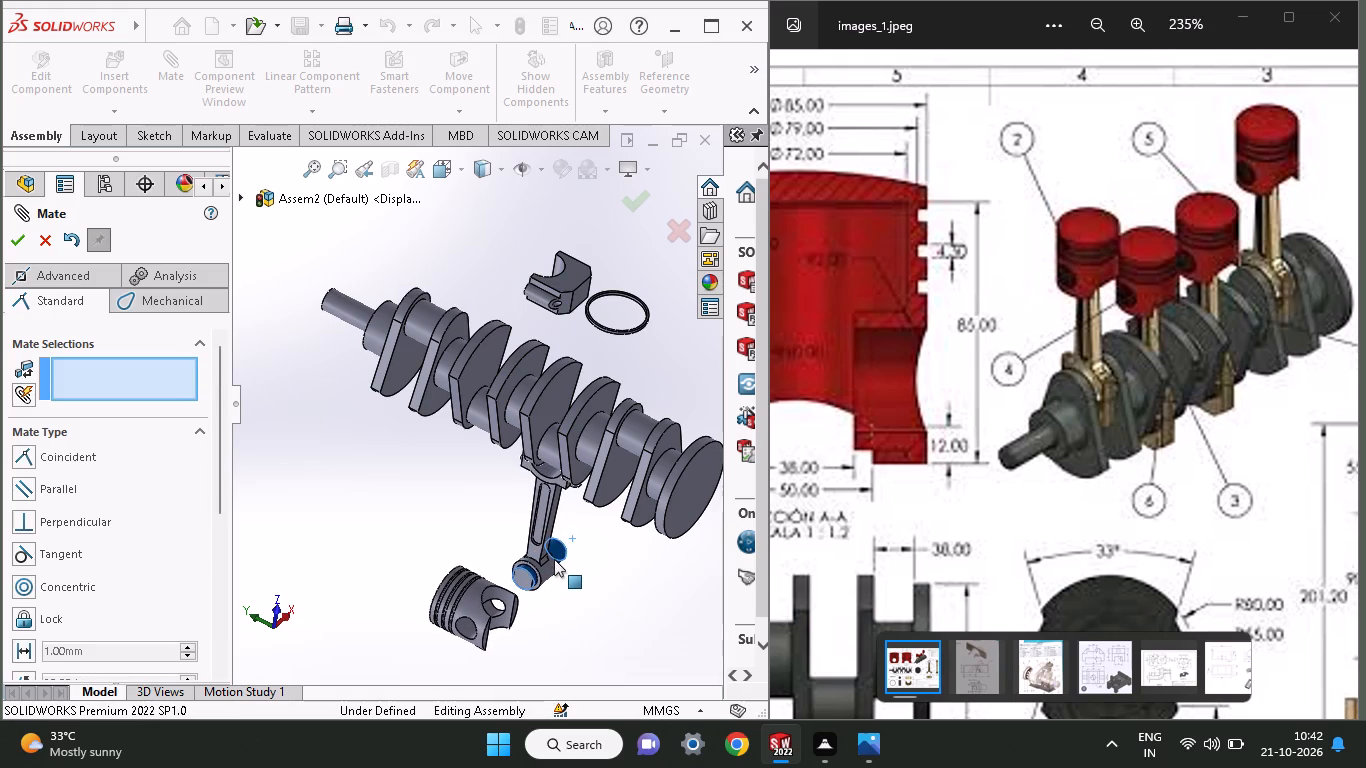
Mate the piston pin concentric with the piston's pin hole and move the joined rod, piston and pin clear of the crankshaft.
{"action": "left_click_drag", "start_coordinate": [554, 559], "coordinate": [537, 567]}
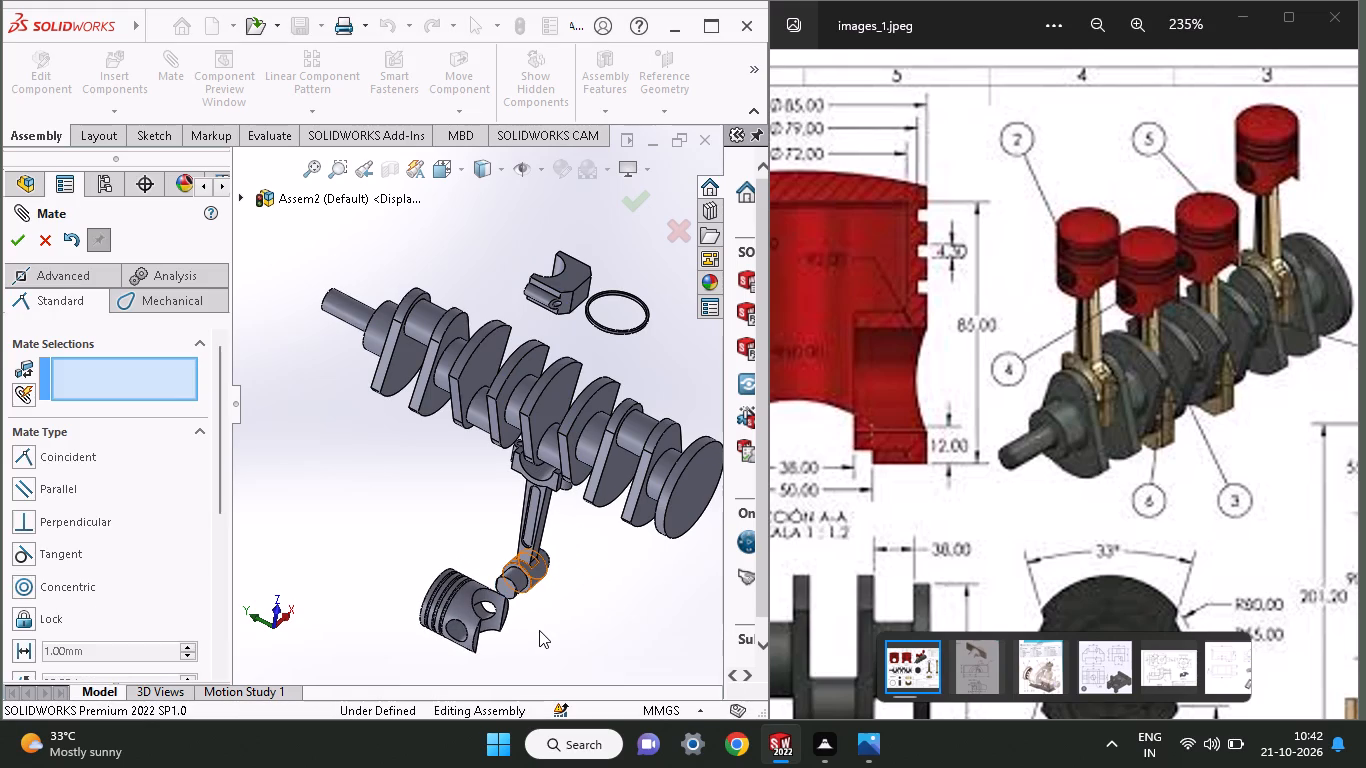
{"action": "left_click", "coordinate": [516, 580]}
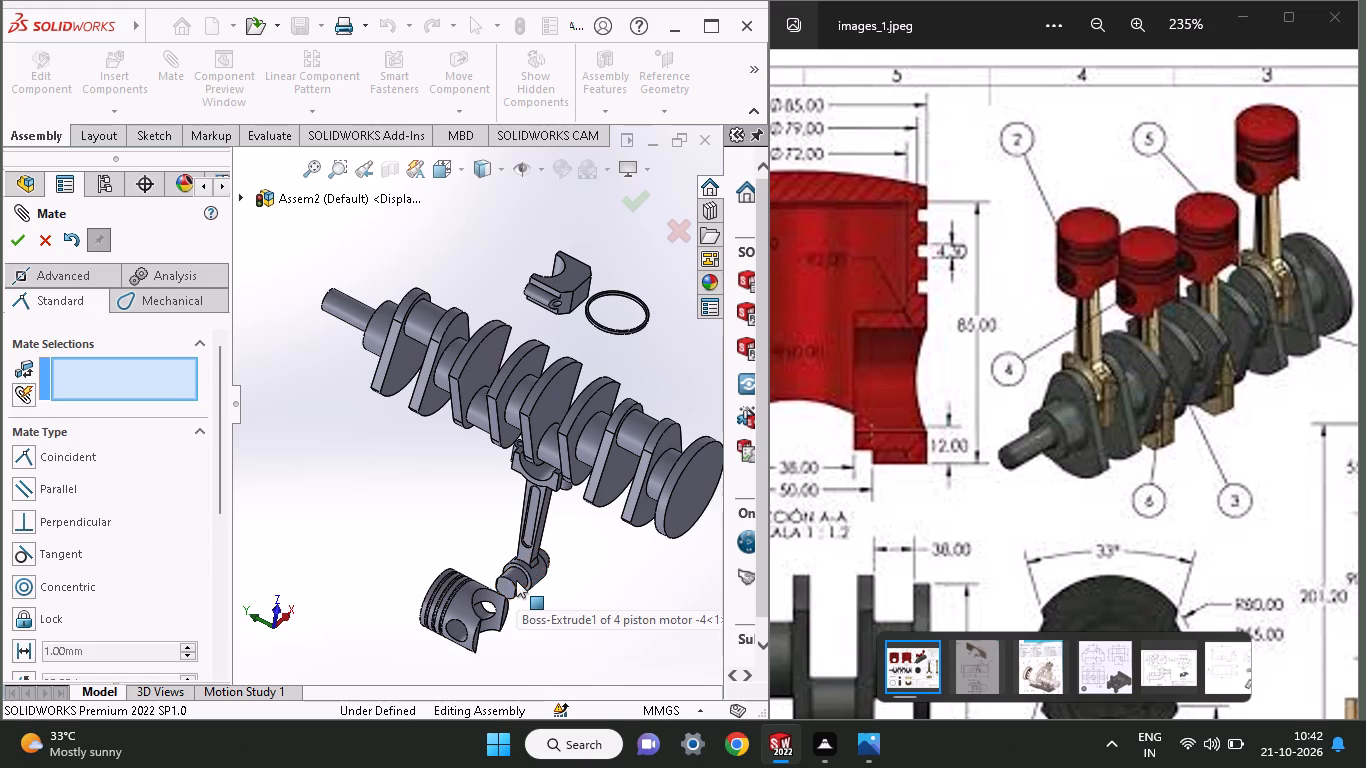
{"action": "left_click", "coordinate": [453, 631]}
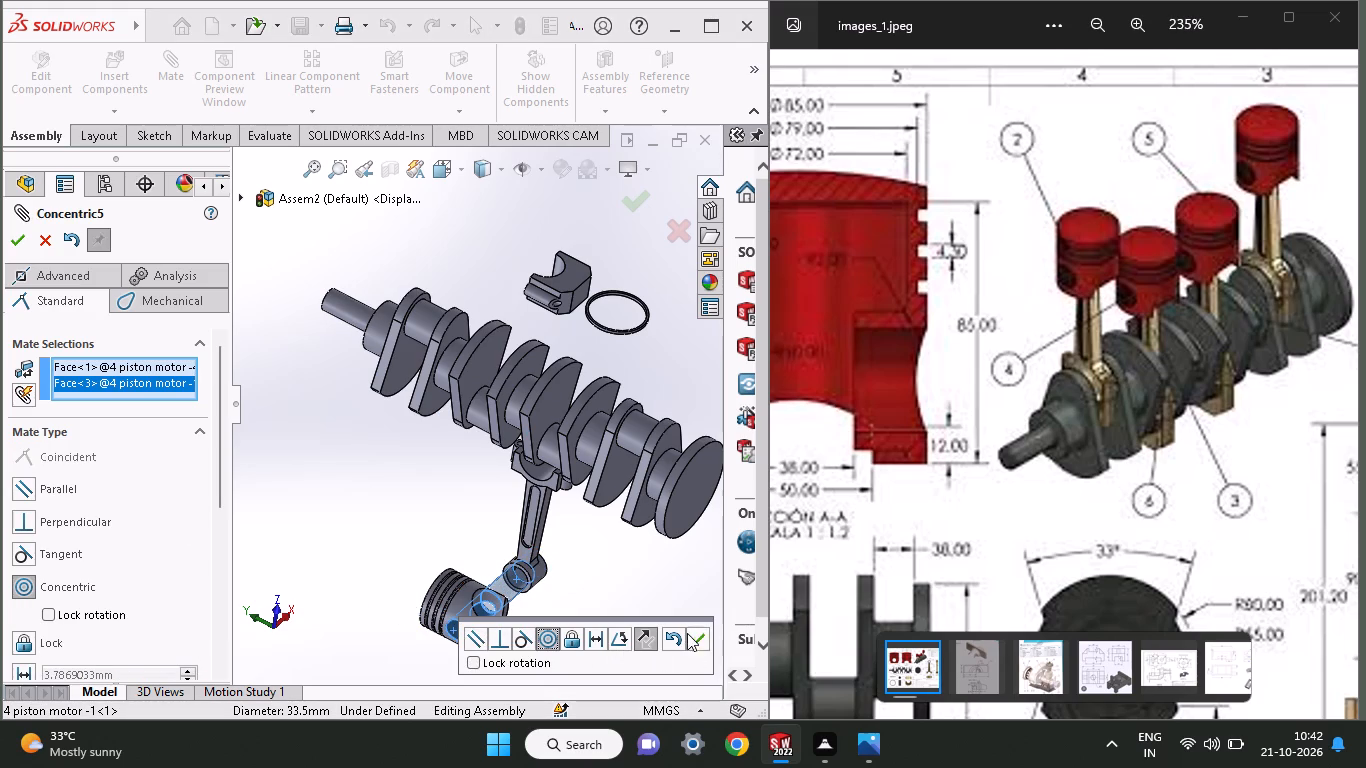
{"action": "left_click", "coordinate": [689, 644]}
{"action": "left_click_drag", "start_coordinate": [532, 542], "coordinate": [394, 614]}
{"action": "left_click_drag", "start_coordinate": [460, 600], "coordinate": [405, 648]}
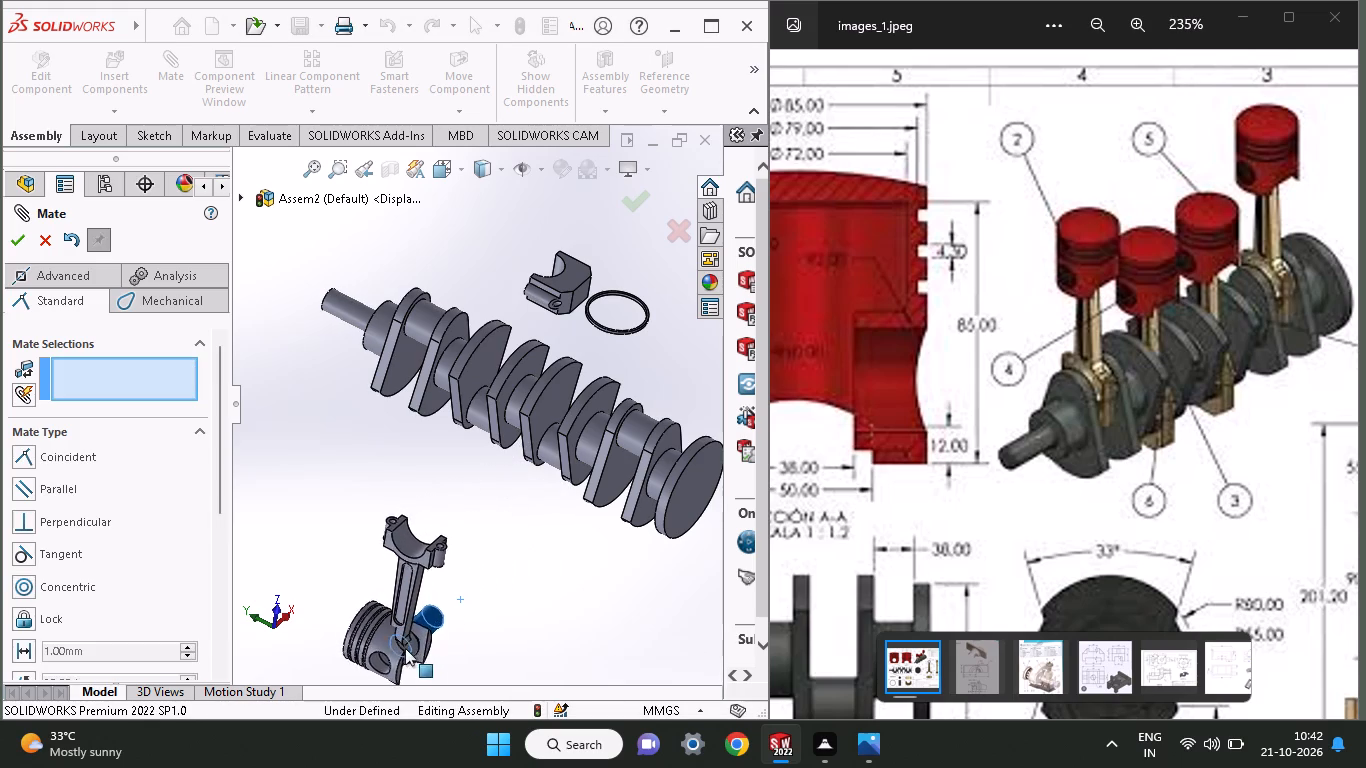
{"action": "left_click_drag", "start_coordinate": [405, 648], "coordinate": [360, 666]}
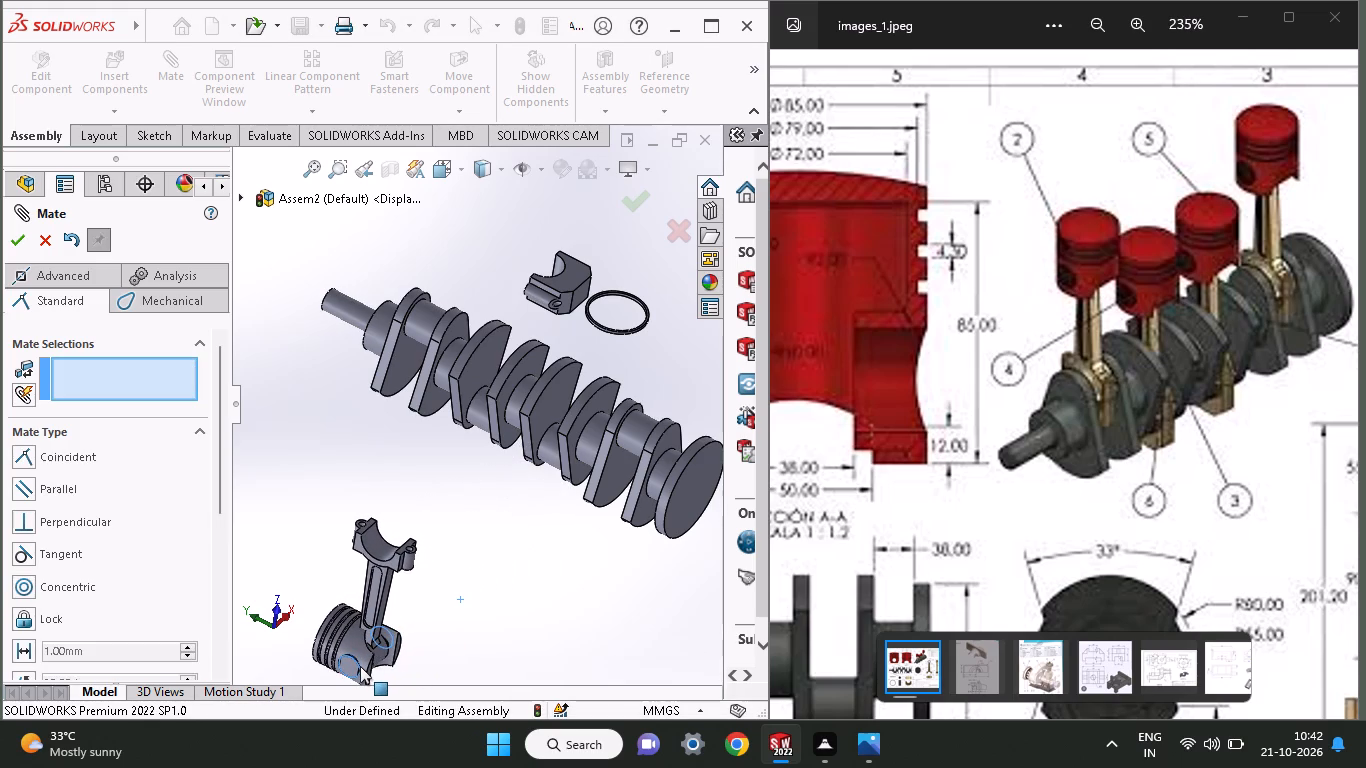
{"action": "left_click_drag", "start_coordinate": [360, 666], "coordinate": [374, 653]}
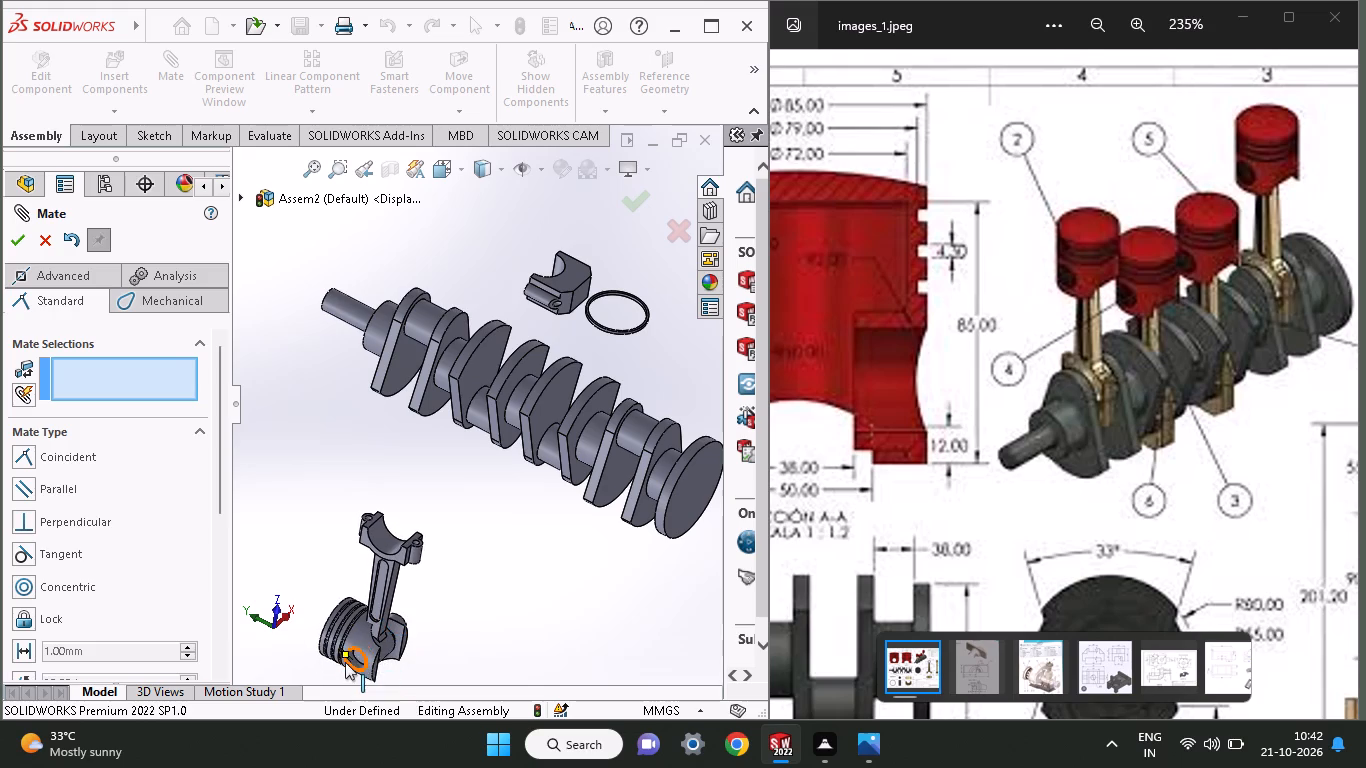
Mate the piston pin's end face coincident with a point on the edge of the piston's pin hole.
{"action": "middle_click_drag", "start_coordinate": [404, 627], "coordinate": [419, 605]}
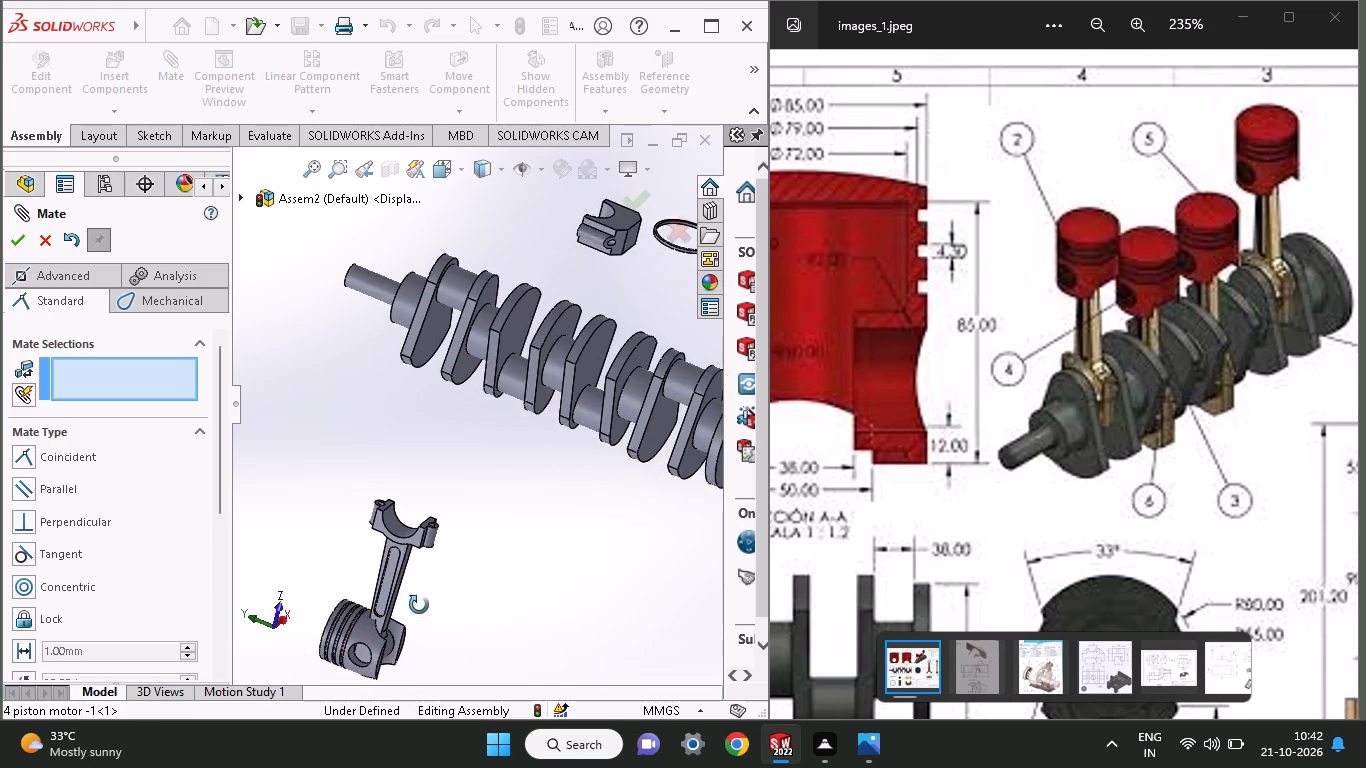
{"action": "middle_click_drag", "start_coordinate": [419, 605], "coordinate": [434, 590]}
{"action": "left_click", "coordinate": [368, 652]}
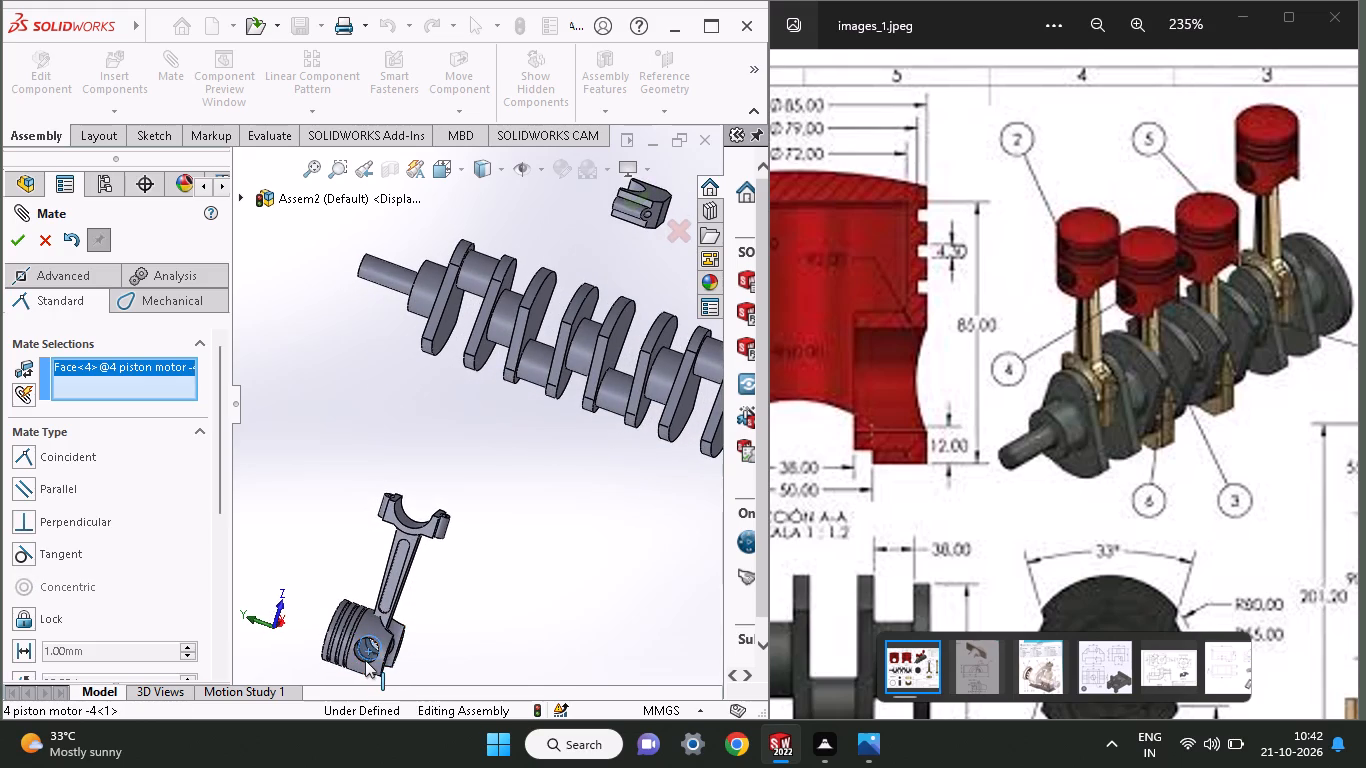
{"action": "left_click", "coordinate": [370, 660]}
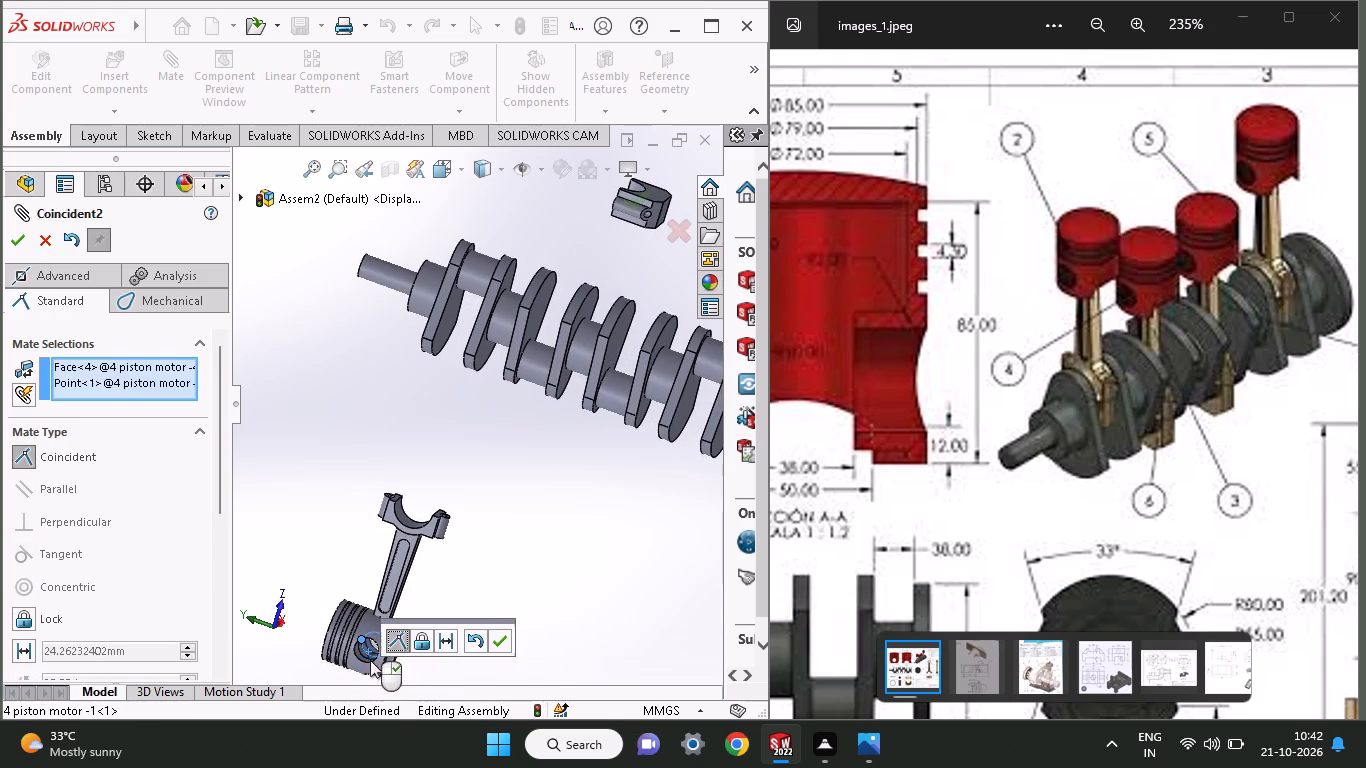
{"action": "left_click", "coordinate": [500, 646]}
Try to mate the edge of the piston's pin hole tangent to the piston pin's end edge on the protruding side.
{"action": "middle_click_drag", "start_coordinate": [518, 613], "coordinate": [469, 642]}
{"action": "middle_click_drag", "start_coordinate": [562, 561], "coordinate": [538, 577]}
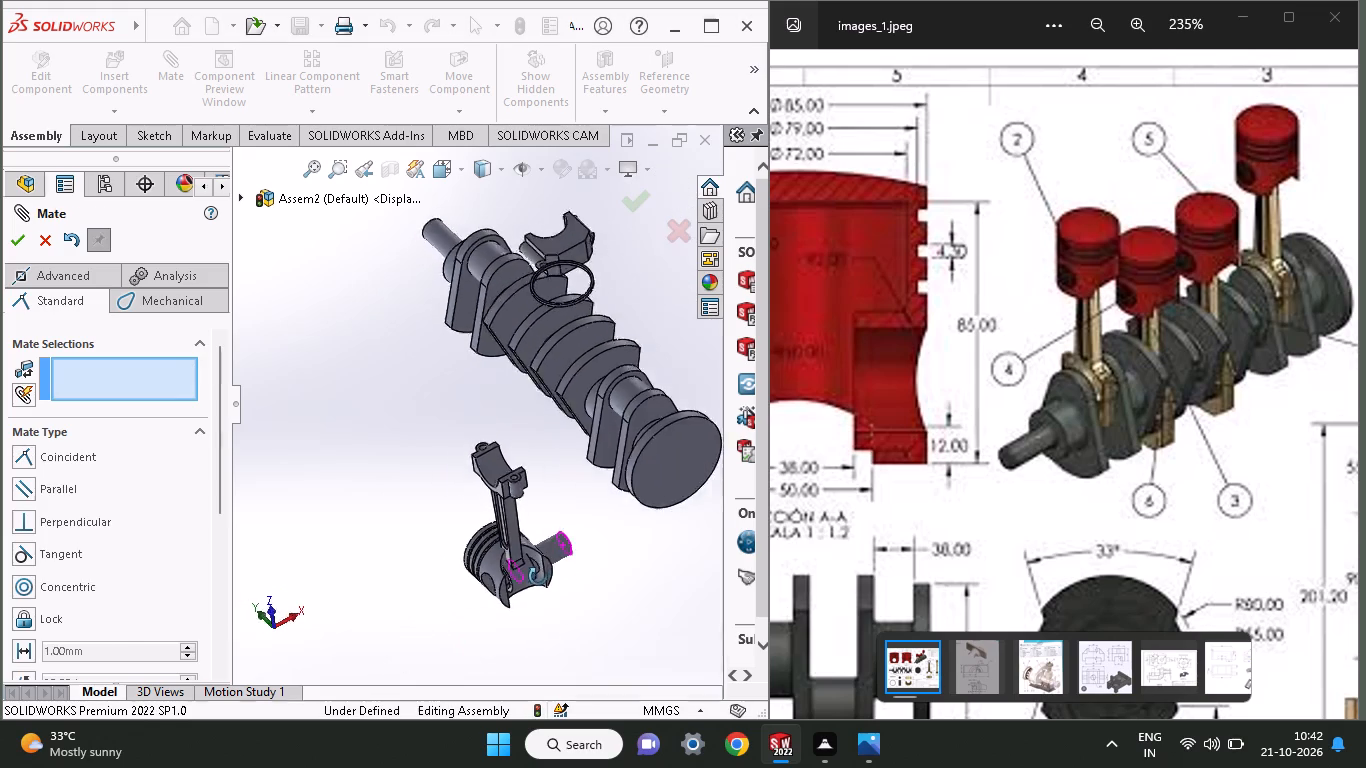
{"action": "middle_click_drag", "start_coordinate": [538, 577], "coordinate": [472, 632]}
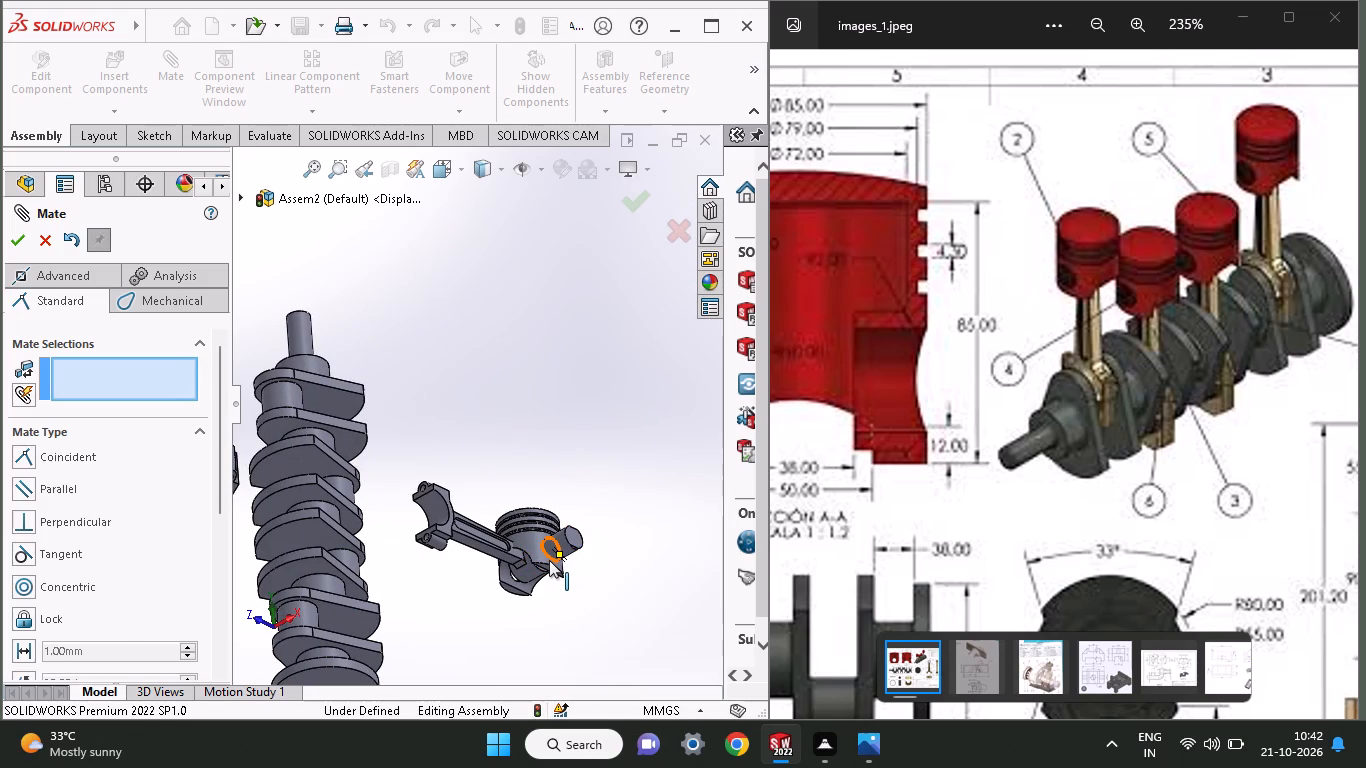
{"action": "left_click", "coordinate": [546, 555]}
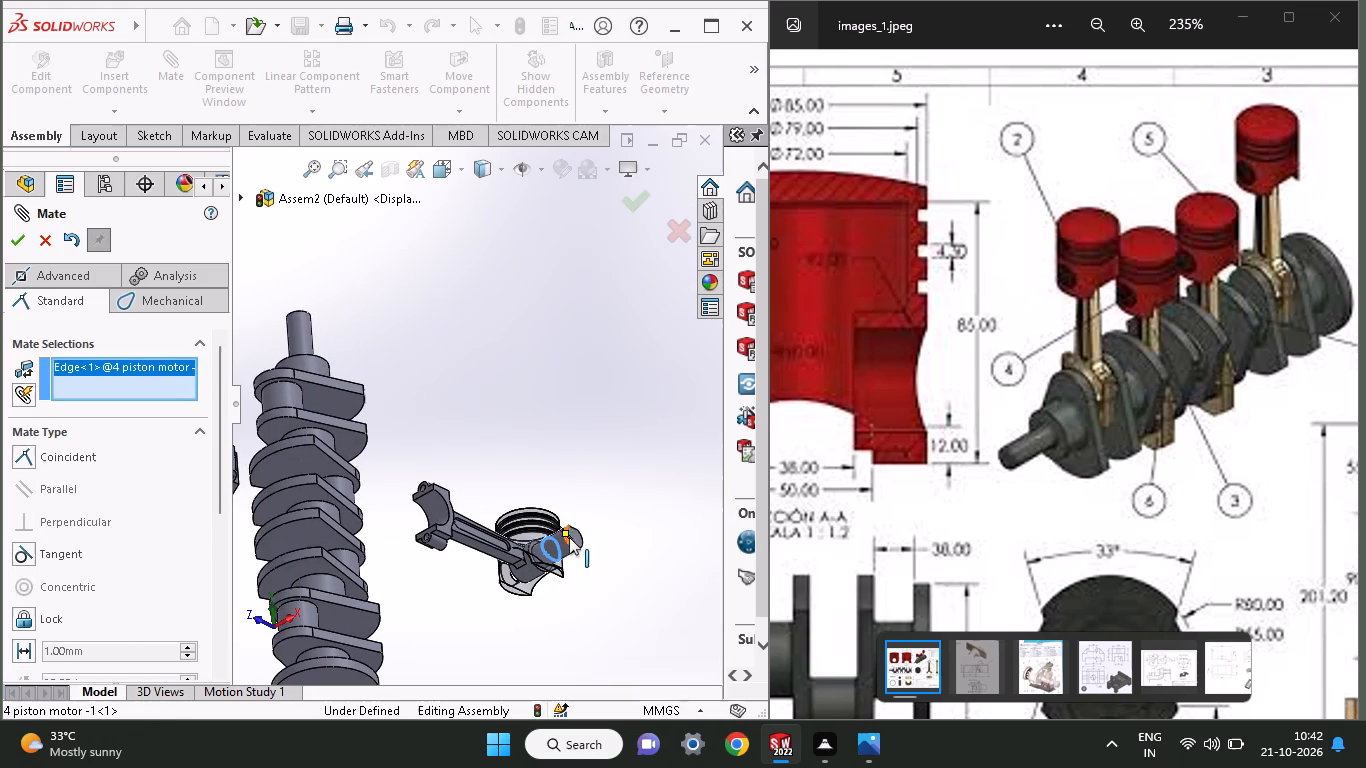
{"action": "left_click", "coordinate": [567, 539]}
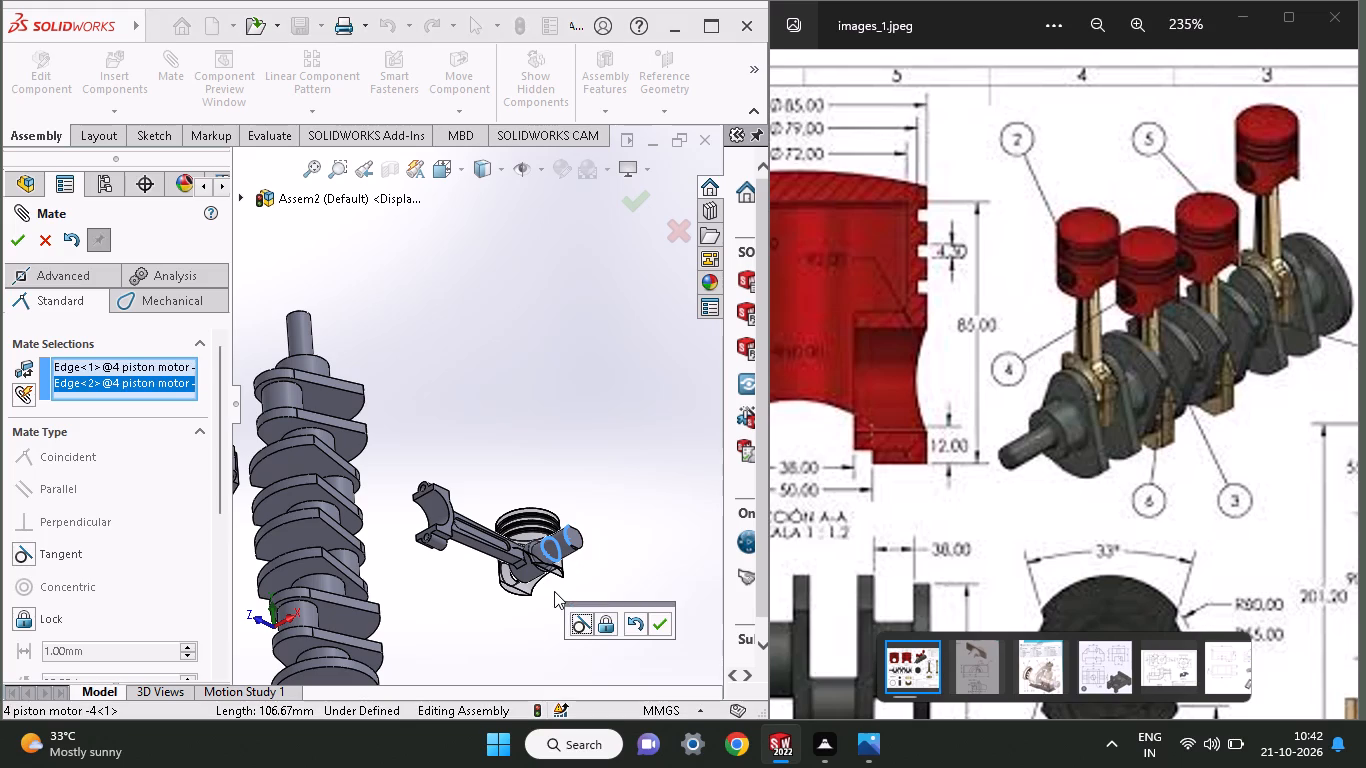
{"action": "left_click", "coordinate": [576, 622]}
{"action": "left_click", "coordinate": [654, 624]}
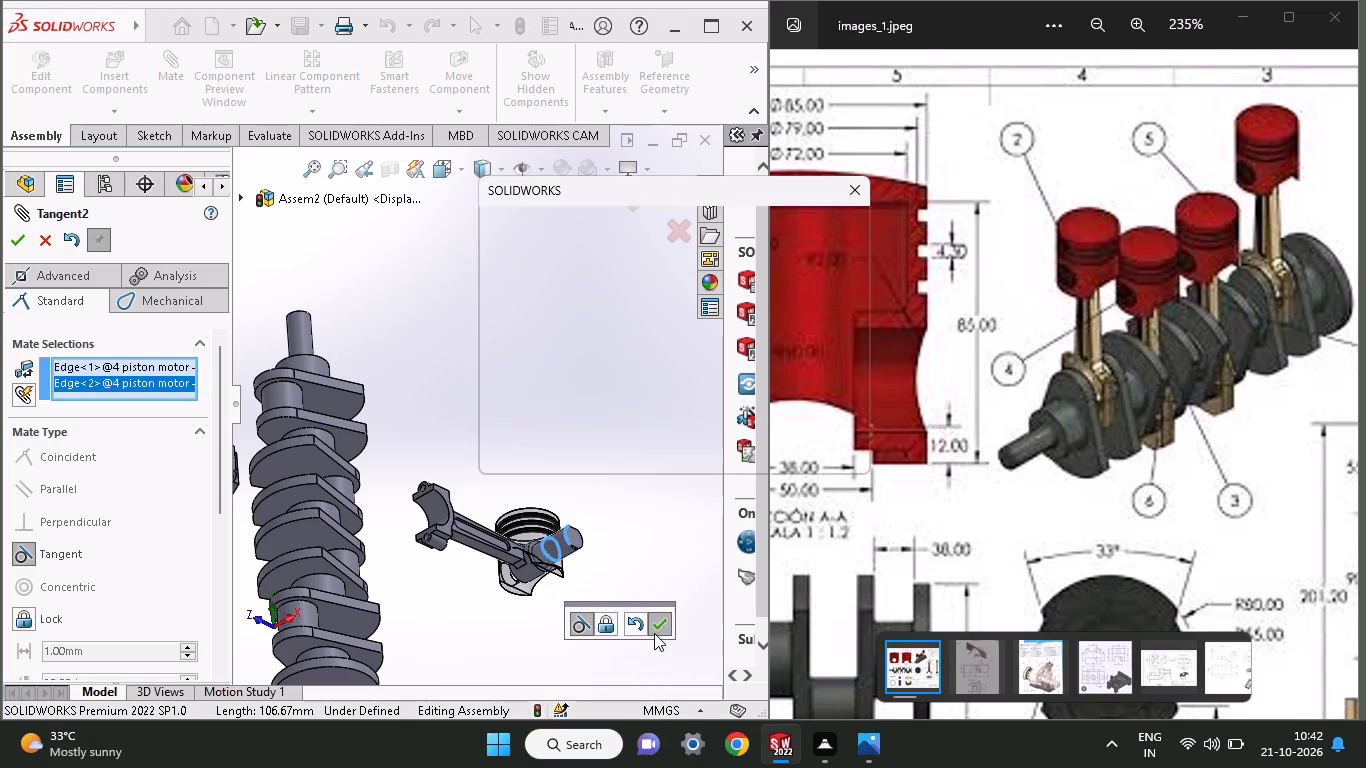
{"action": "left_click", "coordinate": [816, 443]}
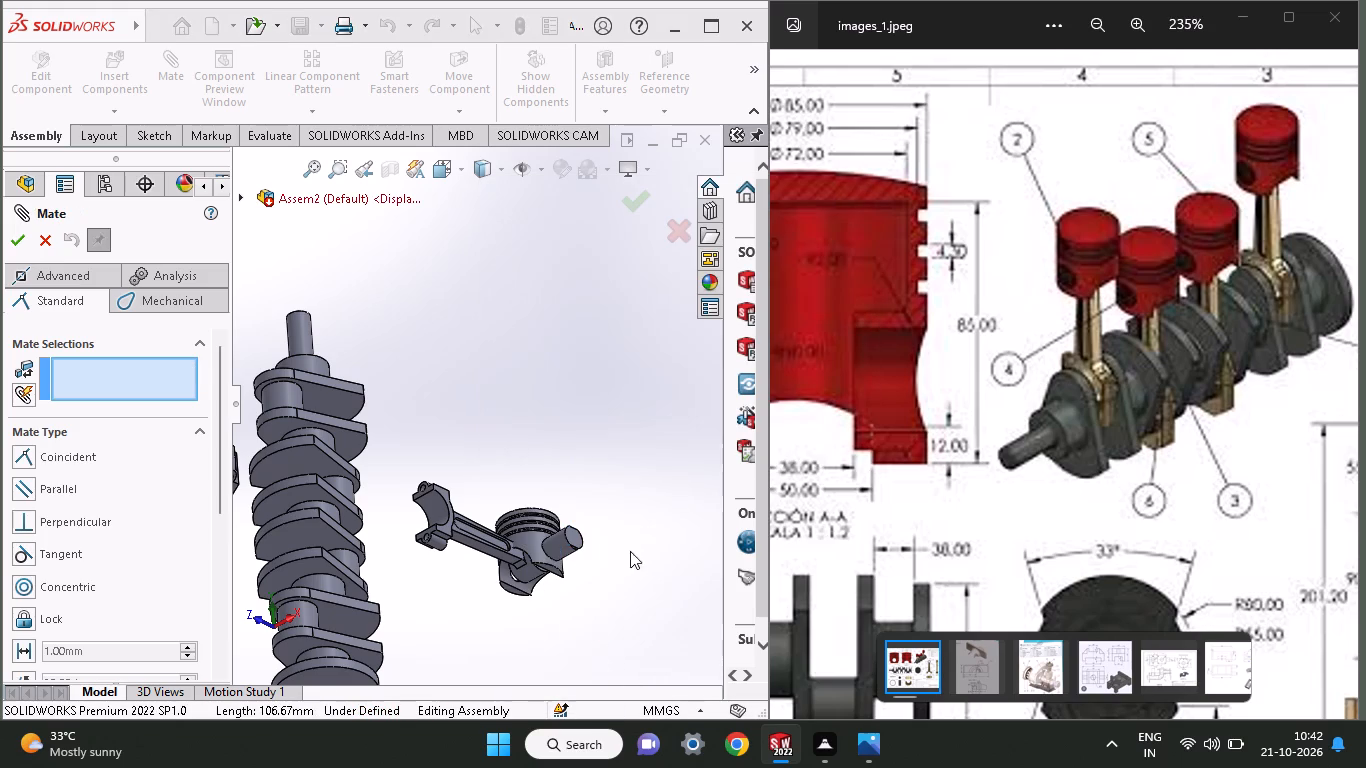
Move the piston pin back and forth with the piston and rod to test how the pin is held.
{"action": "middle_click_drag", "start_coordinate": [609, 563], "coordinate": [623, 594]}
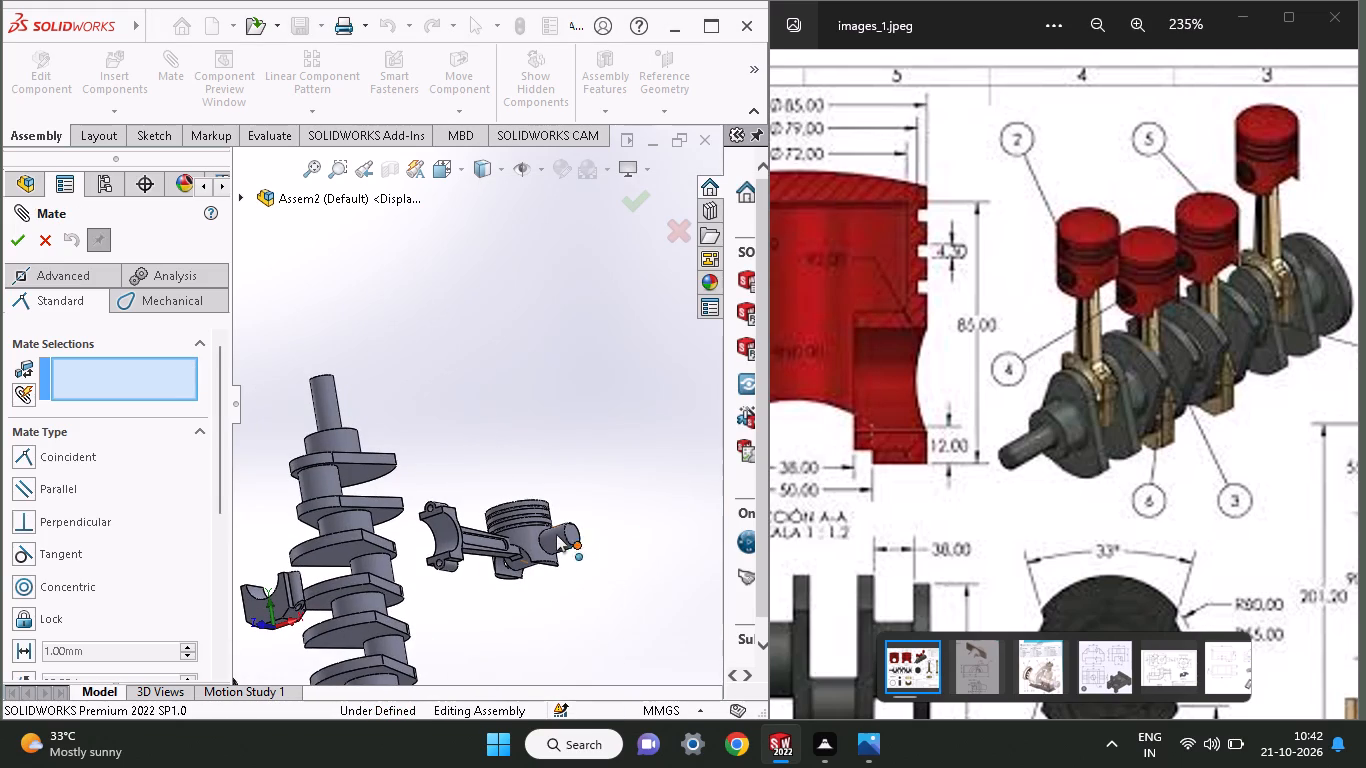
{"action": "left_click_drag", "start_coordinate": [552, 530], "coordinate": [524, 544]}
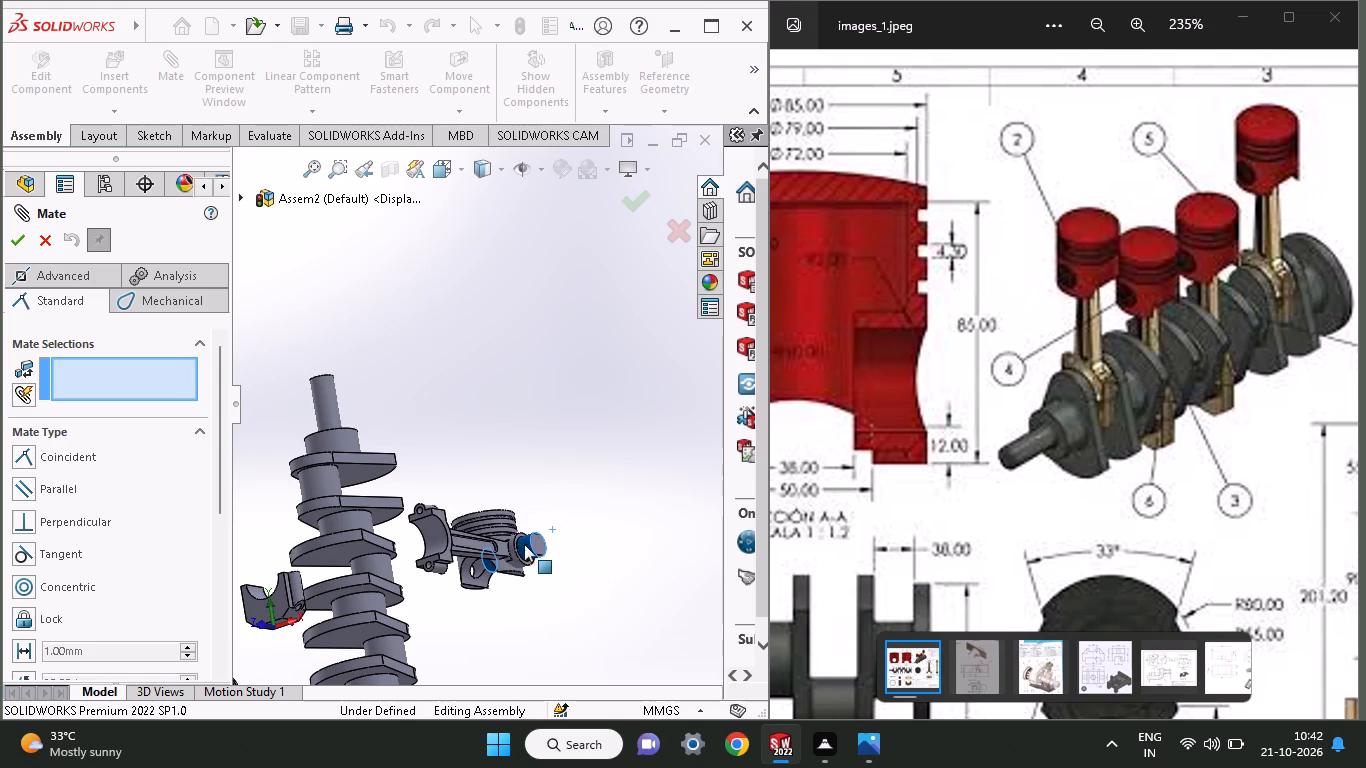
{"action": "left_click_drag", "start_coordinate": [524, 544], "coordinate": [562, 541]}
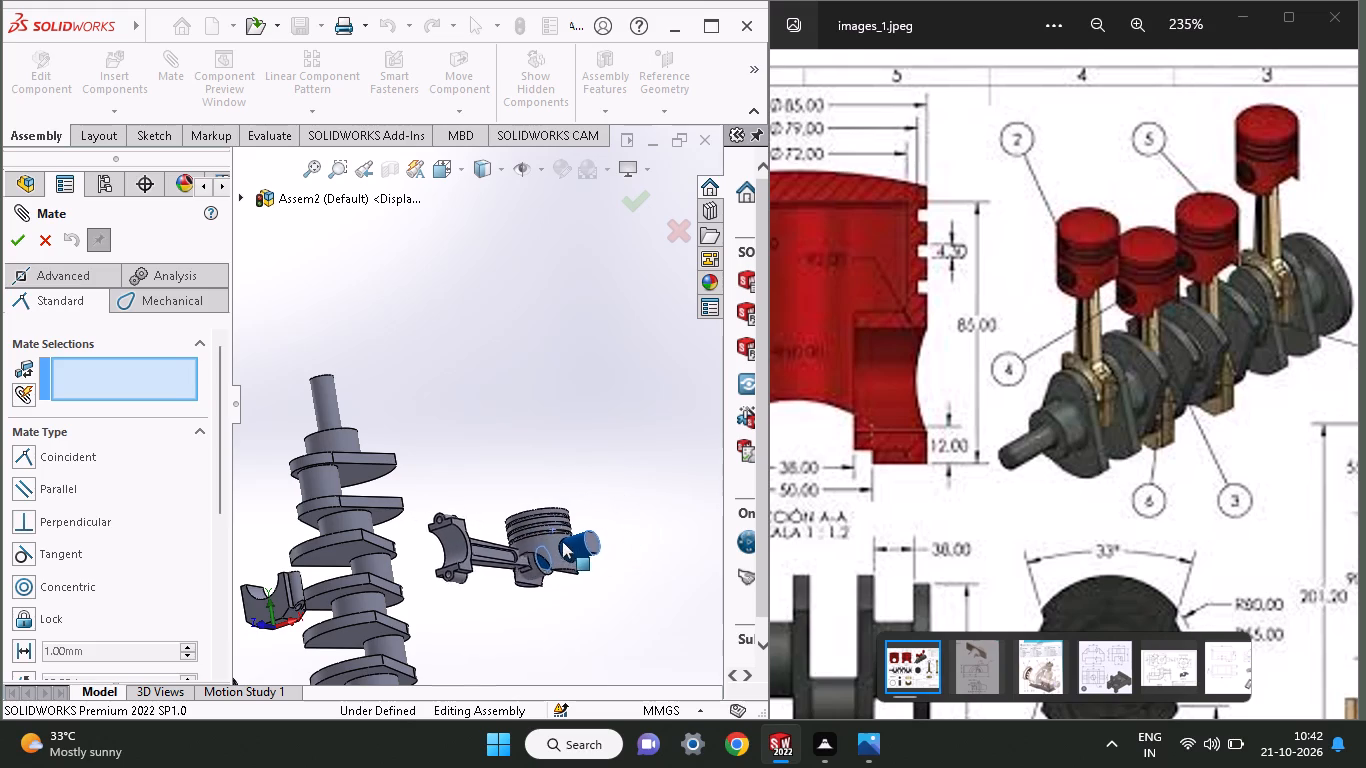
{"action": "left_click_drag", "start_coordinate": [562, 541], "coordinate": [561, 506]}
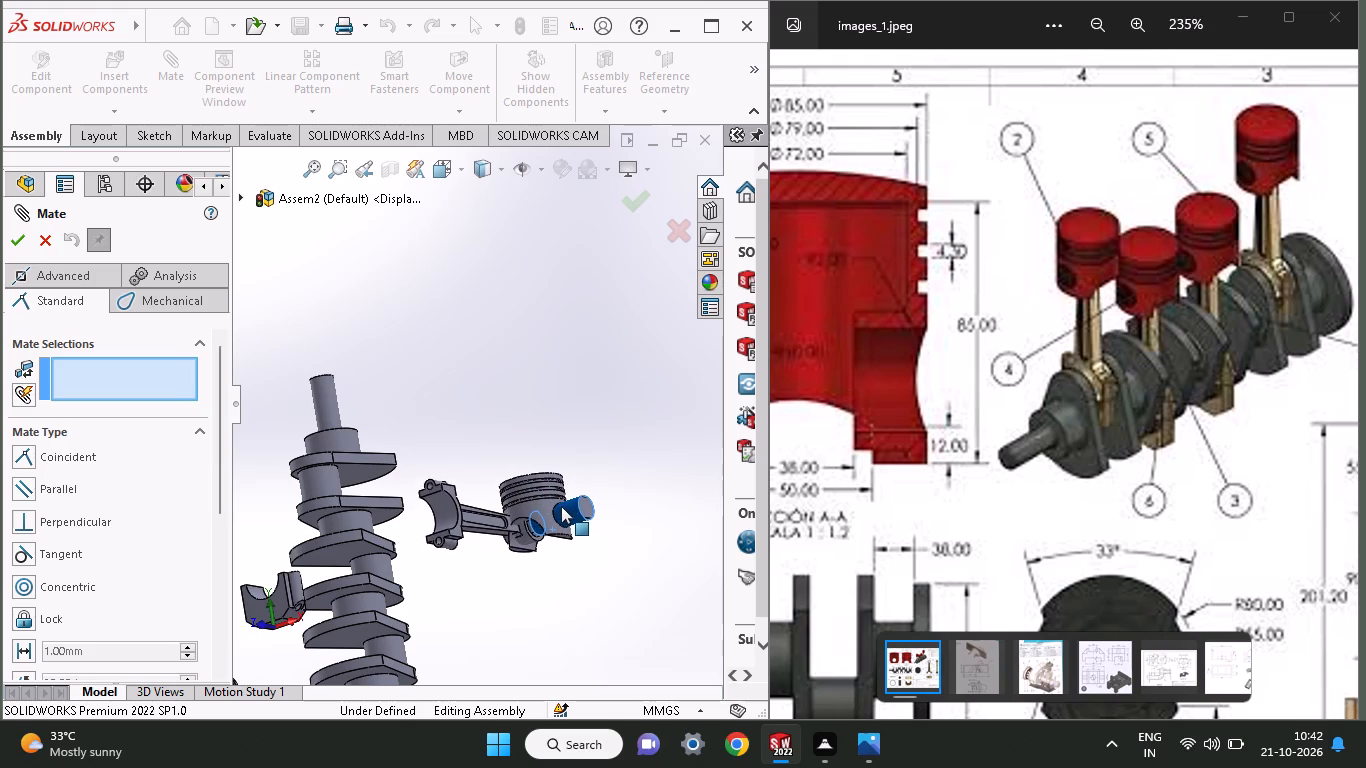
{"action": "left_click_drag", "start_coordinate": [561, 506], "coordinate": [553, 507]}
{"action": "middle_click_drag", "start_coordinate": [580, 577], "coordinate": [577, 455]}
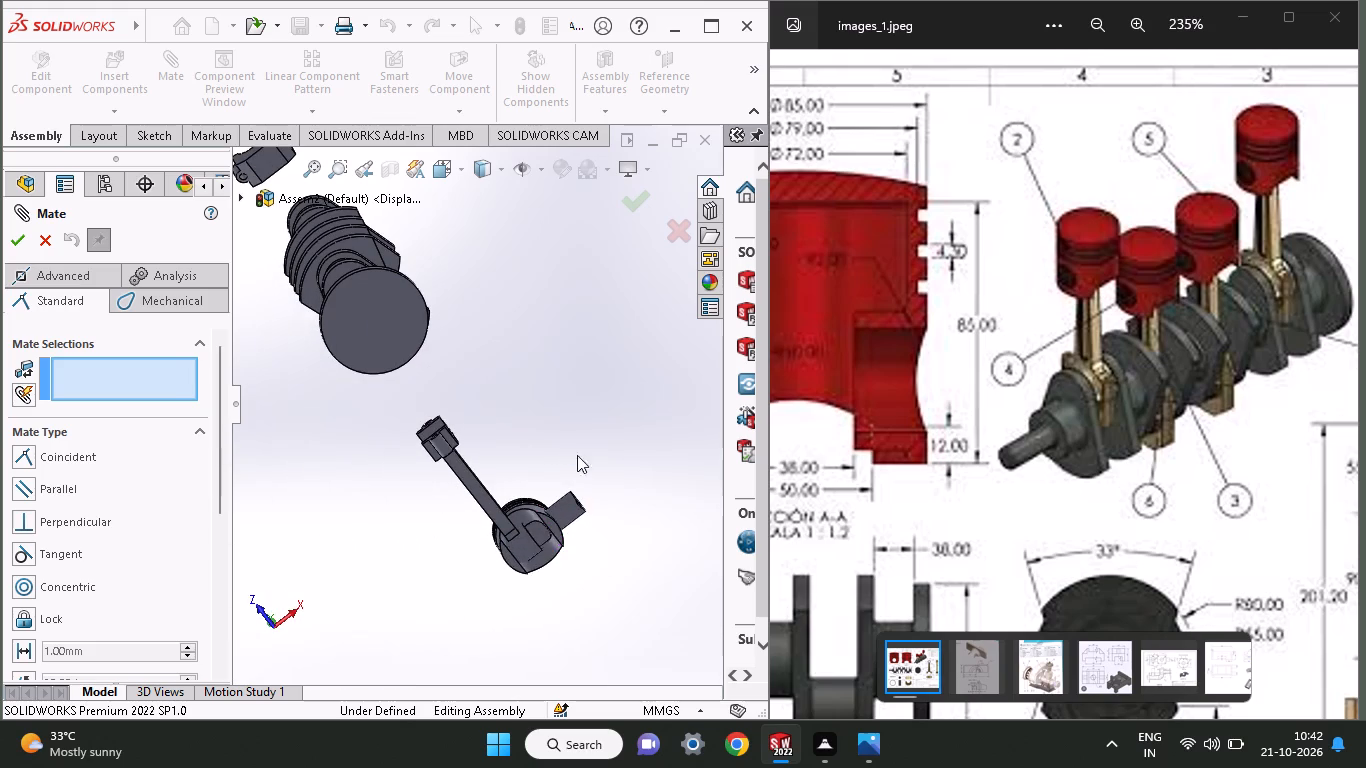
{"action": "middle_click_drag", "start_coordinate": [573, 521], "coordinate": [563, 525]}
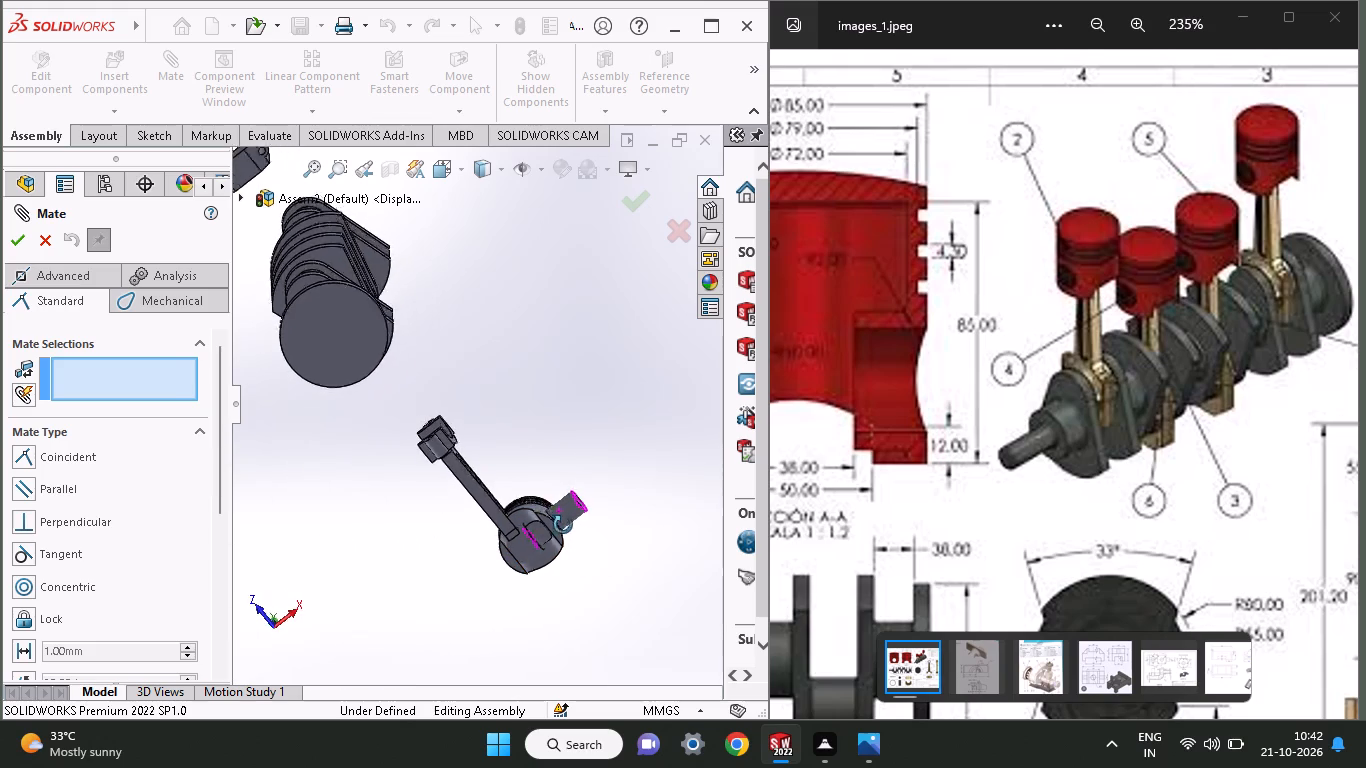
{"action": "middle_click_drag", "start_coordinate": [563, 525], "coordinate": [545, 538]}
{"action": "left_click_drag", "start_coordinate": [563, 523], "coordinate": [543, 539]}
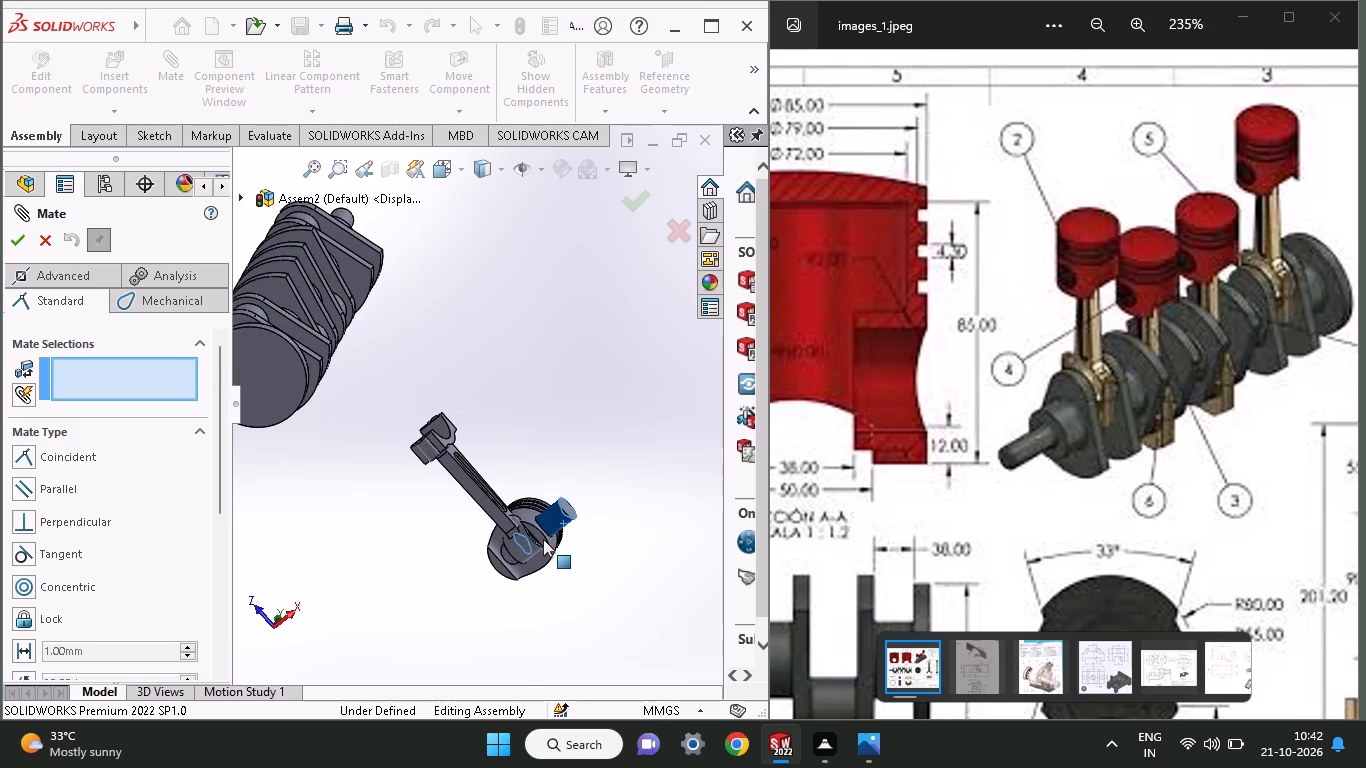
{"action": "left_click_drag", "start_coordinate": [543, 539], "coordinate": [548, 535]}
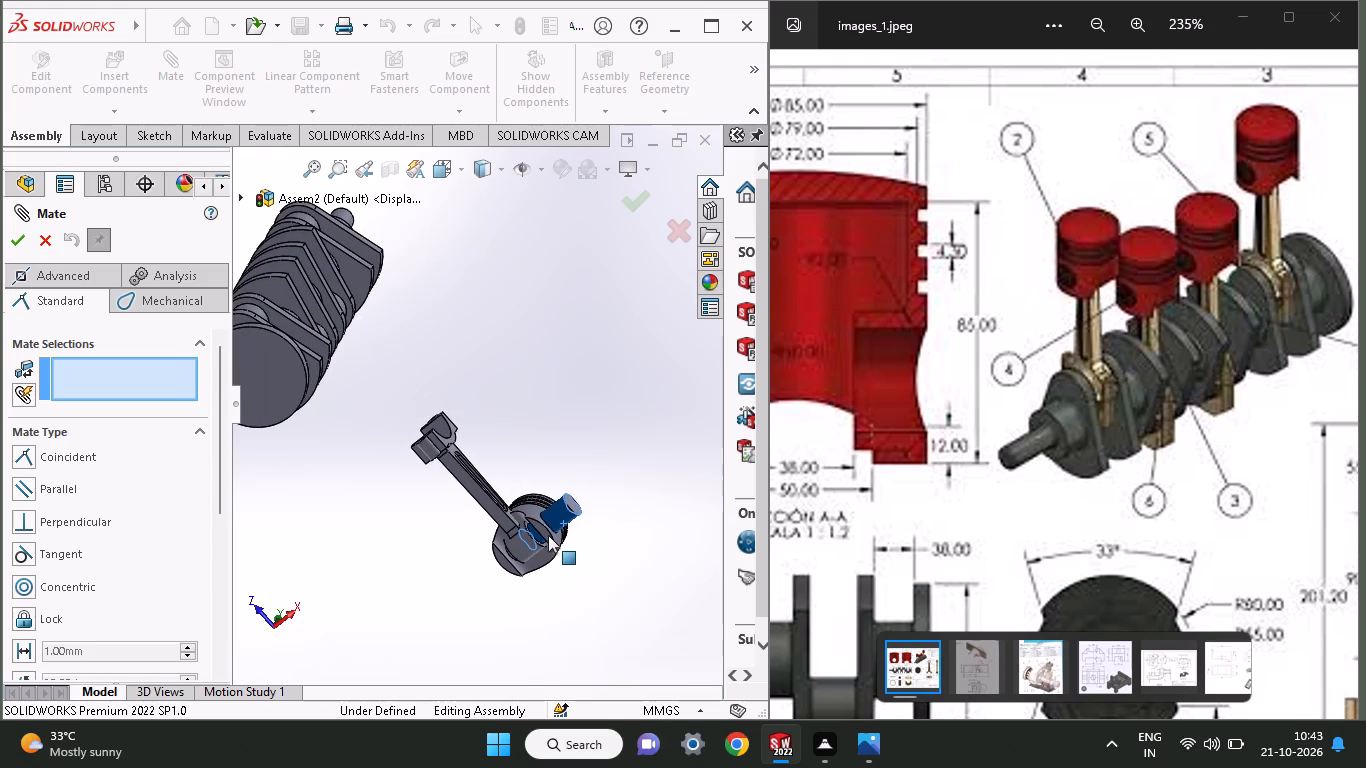
{"action": "left_click_drag", "start_coordinate": [548, 535], "coordinate": [545, 538]}
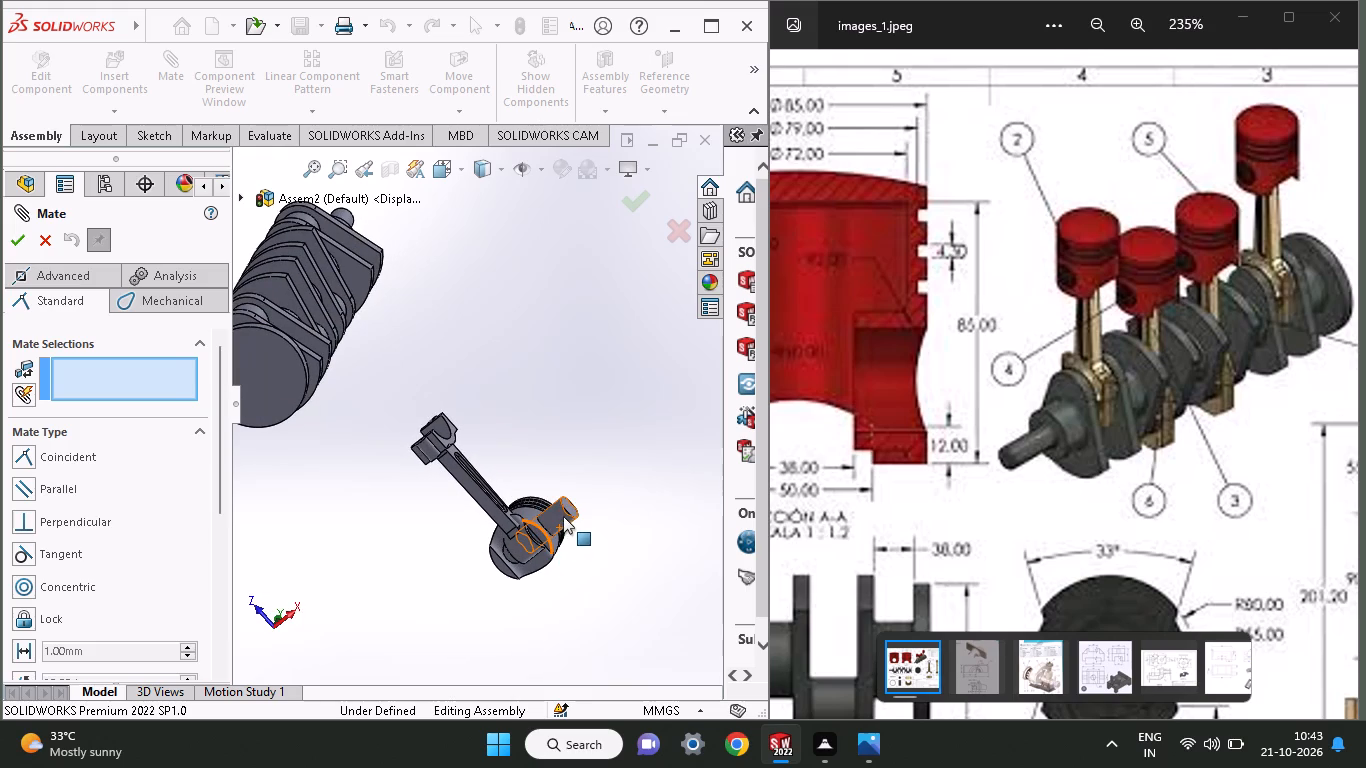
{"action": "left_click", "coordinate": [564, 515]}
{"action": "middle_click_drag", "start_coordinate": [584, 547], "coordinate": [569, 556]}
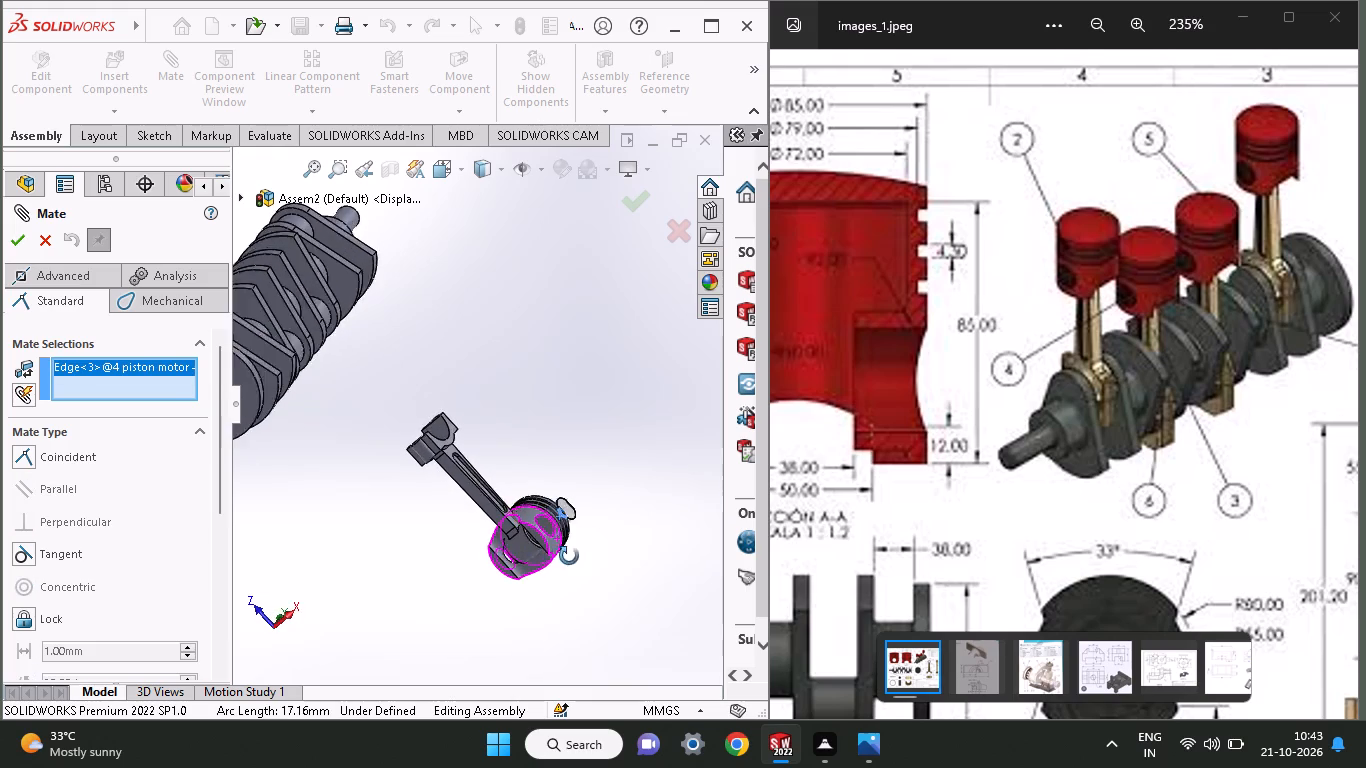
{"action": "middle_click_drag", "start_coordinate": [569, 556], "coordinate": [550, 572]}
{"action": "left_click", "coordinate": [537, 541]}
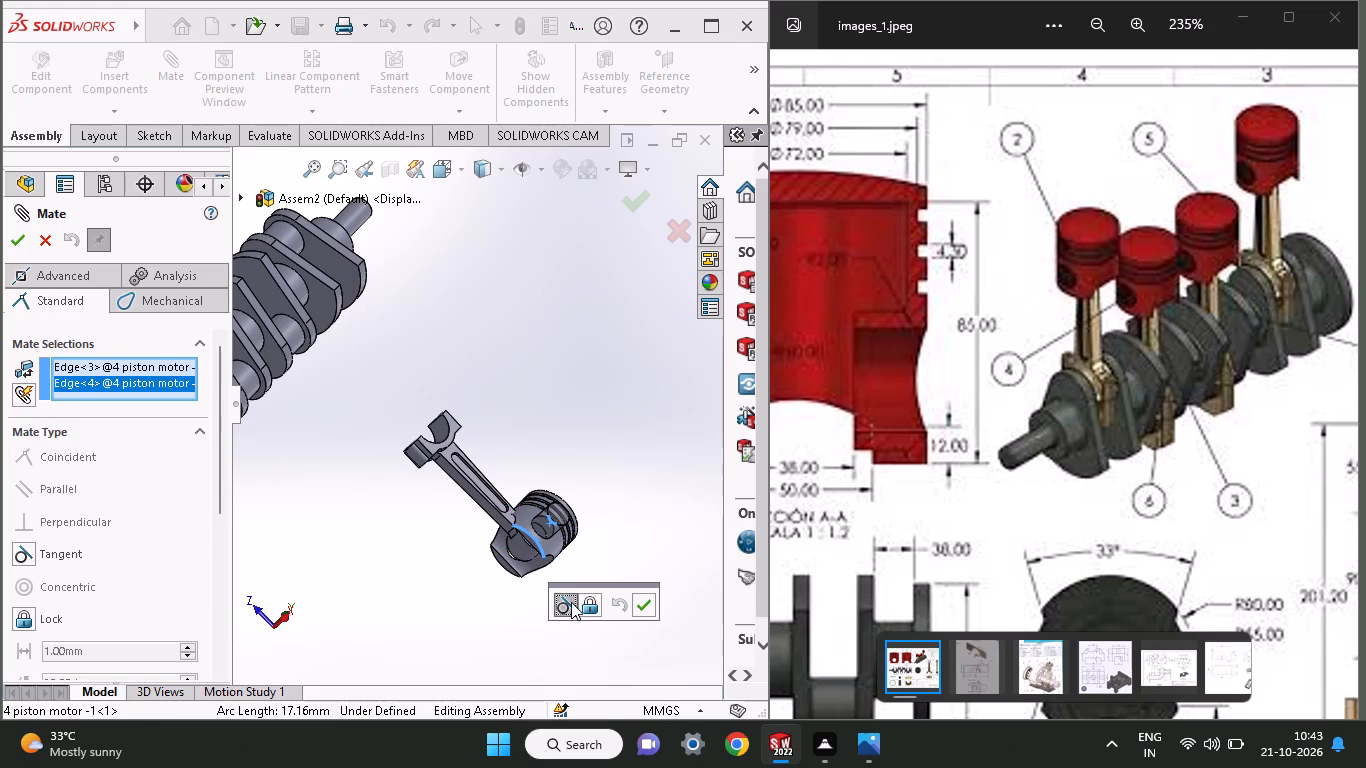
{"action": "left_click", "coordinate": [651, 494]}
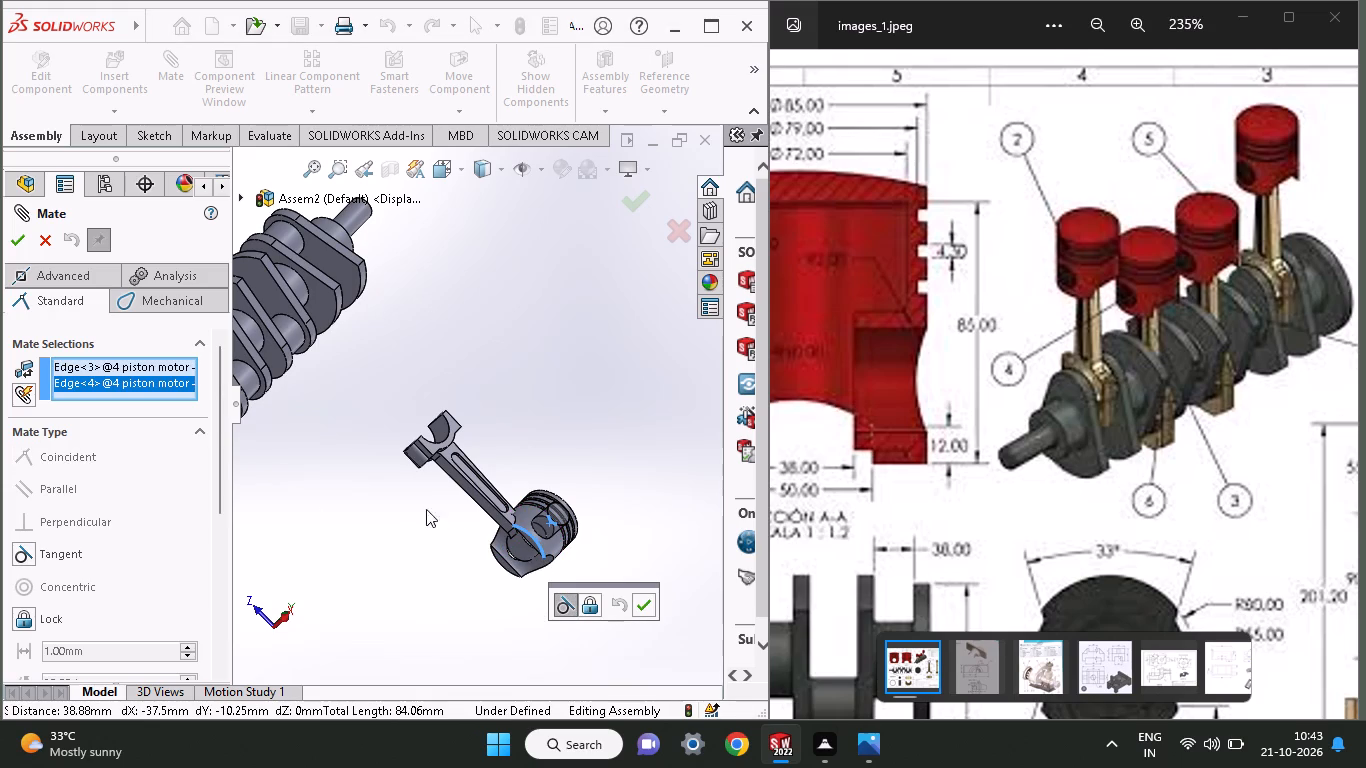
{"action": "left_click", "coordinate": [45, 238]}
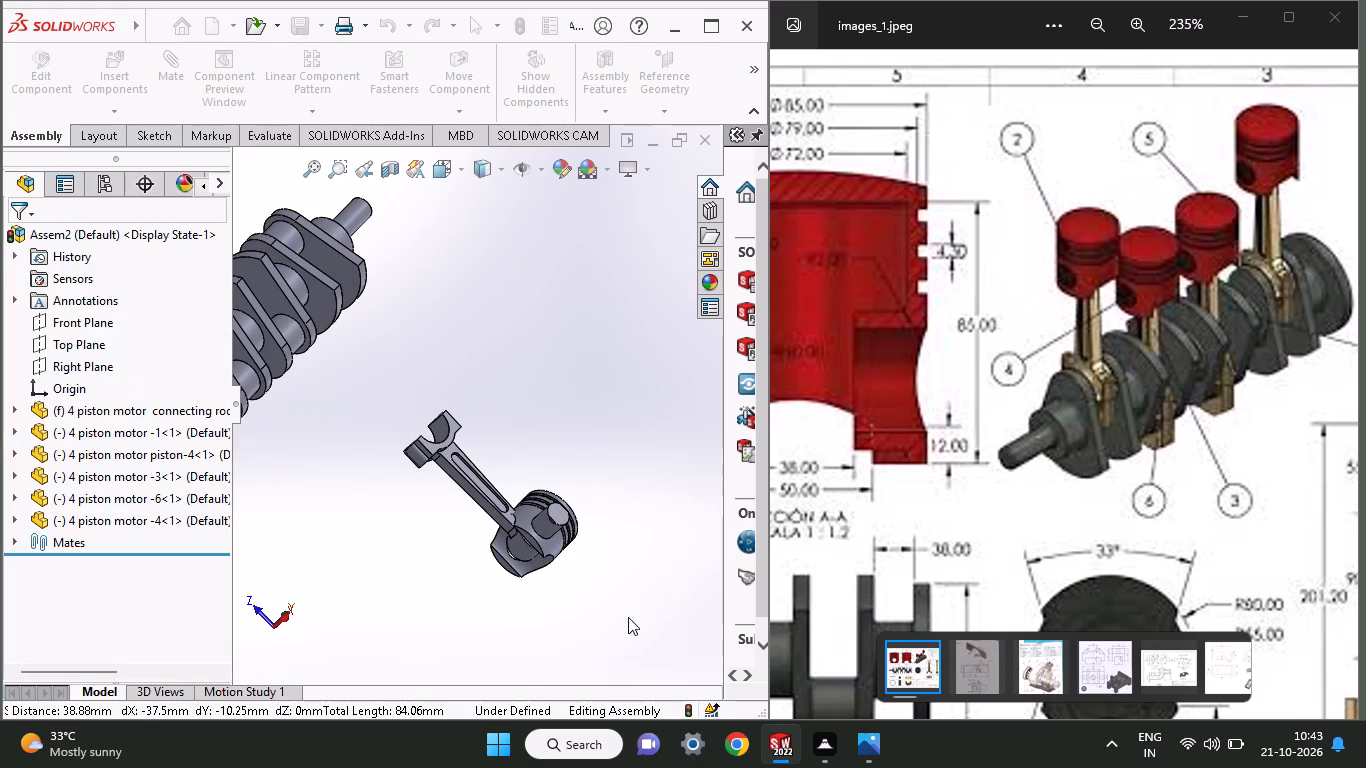
Move the connecting rod with its piston and pin closer to the crankshaft, viewing the rod's big end against the crankpins.
{"action": "middle_click_drag", "start_coordinate": [593, 448], "coordinate": [555, 576]}
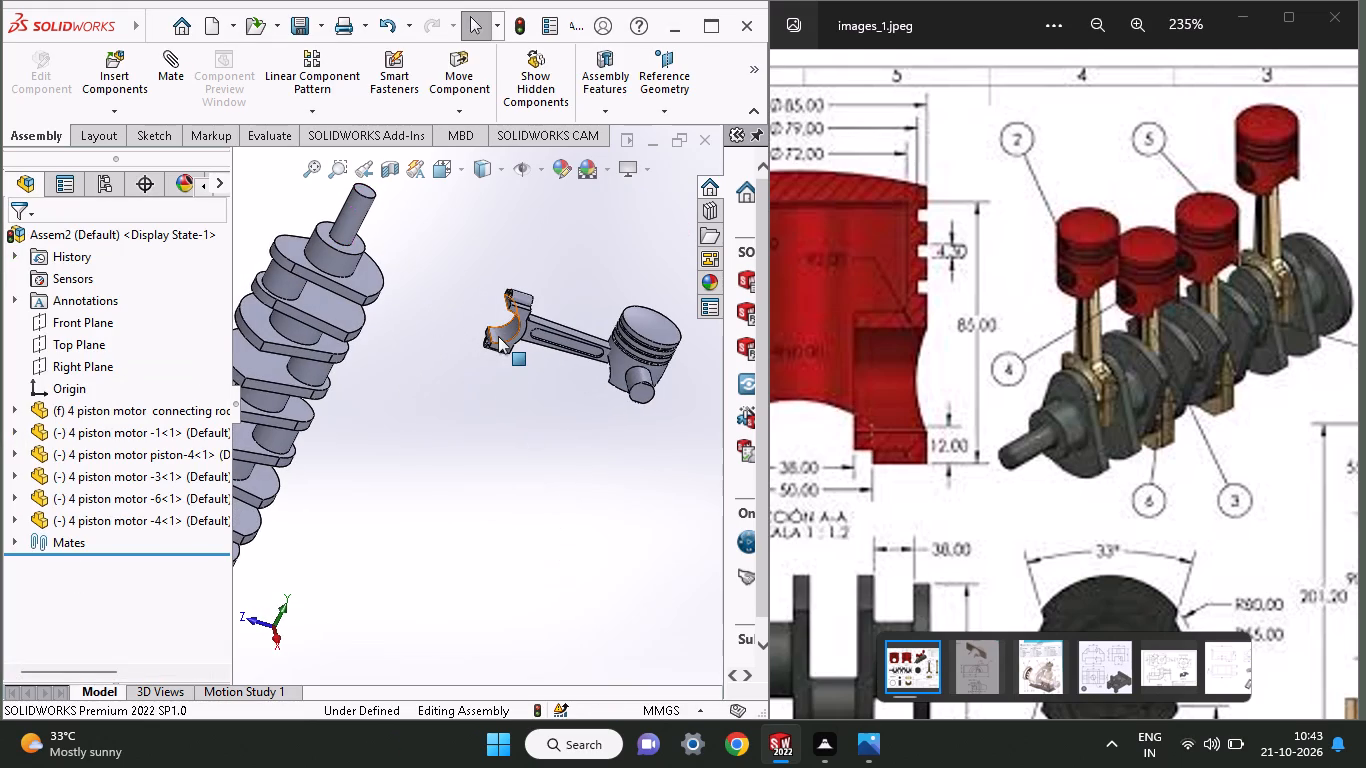
{"action": "left_click_drag", "start_coordinate": [498, 336], "coordinate": [454, 394]}
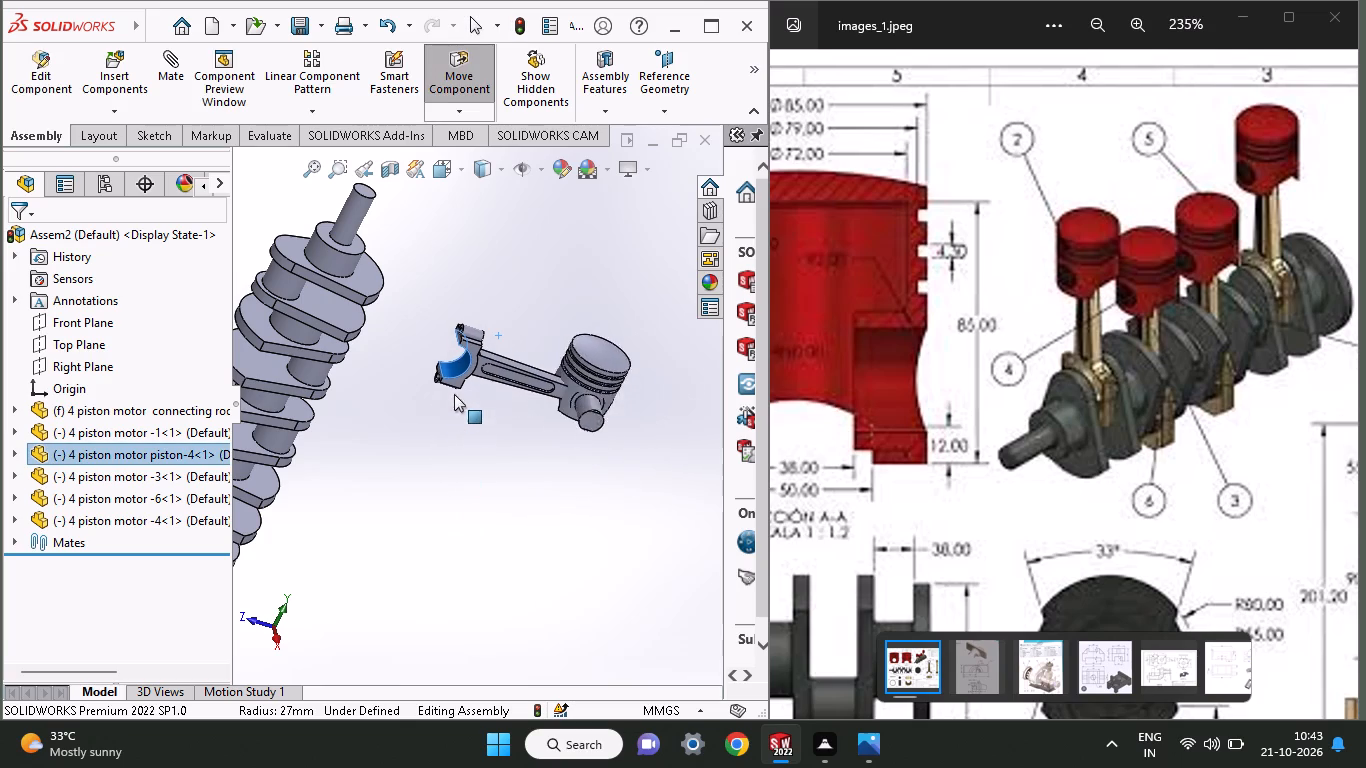
{"action": "left_click_drag", "start_coordinate": [454, 394], "coordinate": [459, 390]}
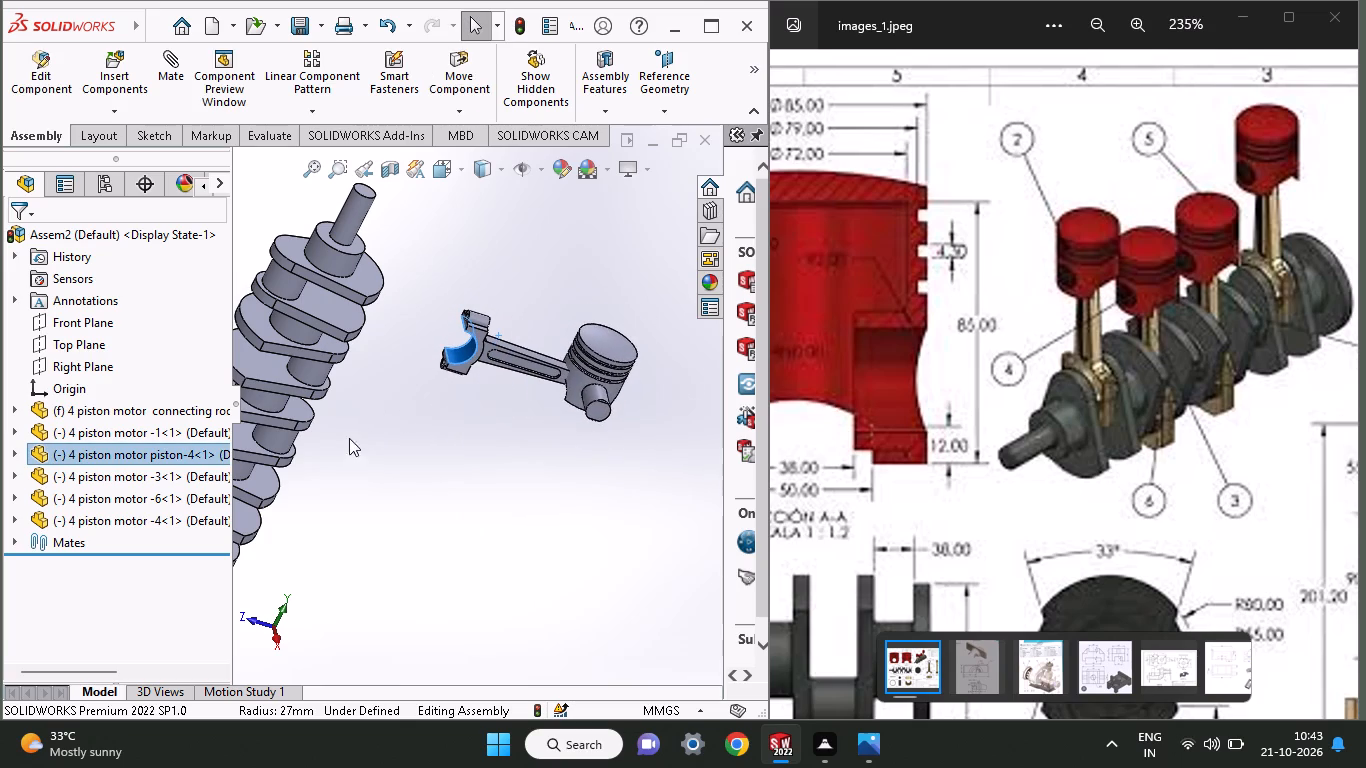
{"action": "middle_click_drag", "start_coordinate": [329, 474], "coordinate": [604, 660]}
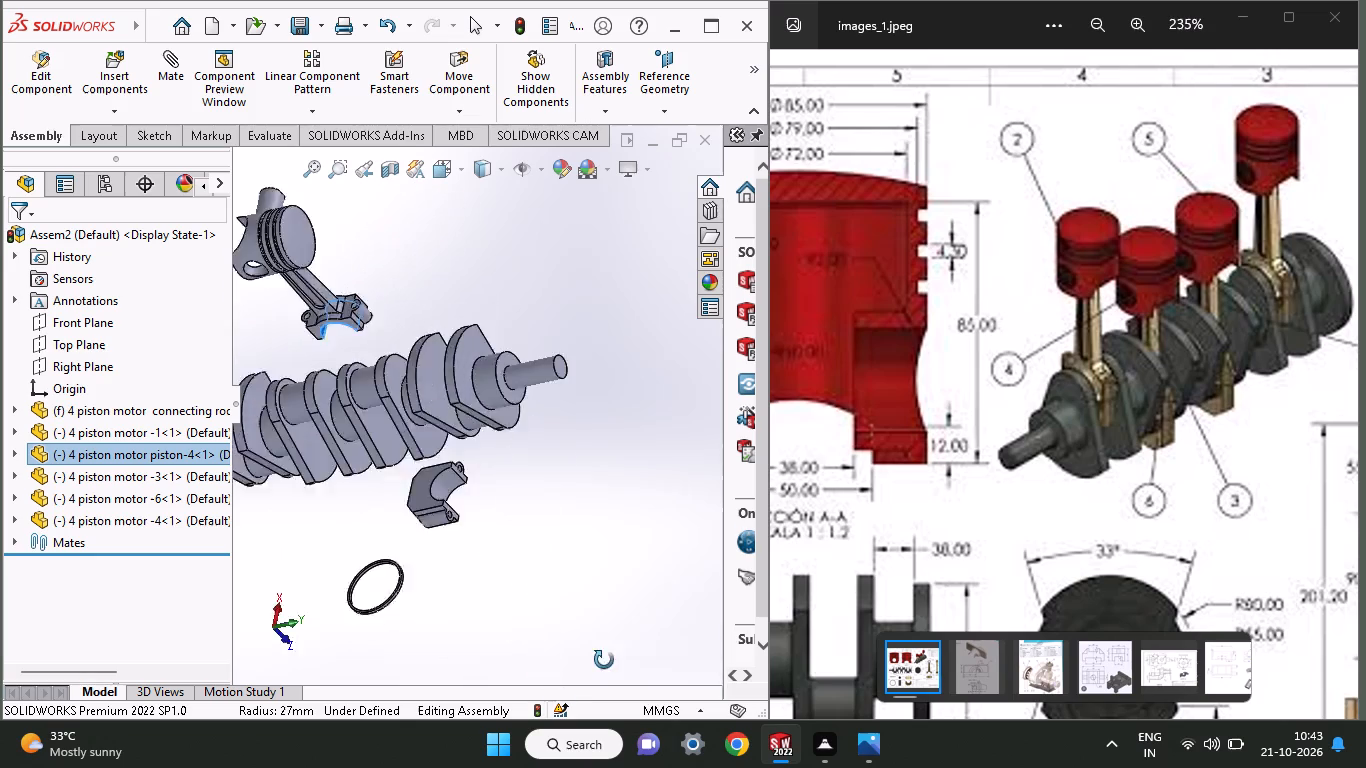
{"action": "middle_click_drag", "start_coordinate": [604, 660], "coordinate": [372, 767]}
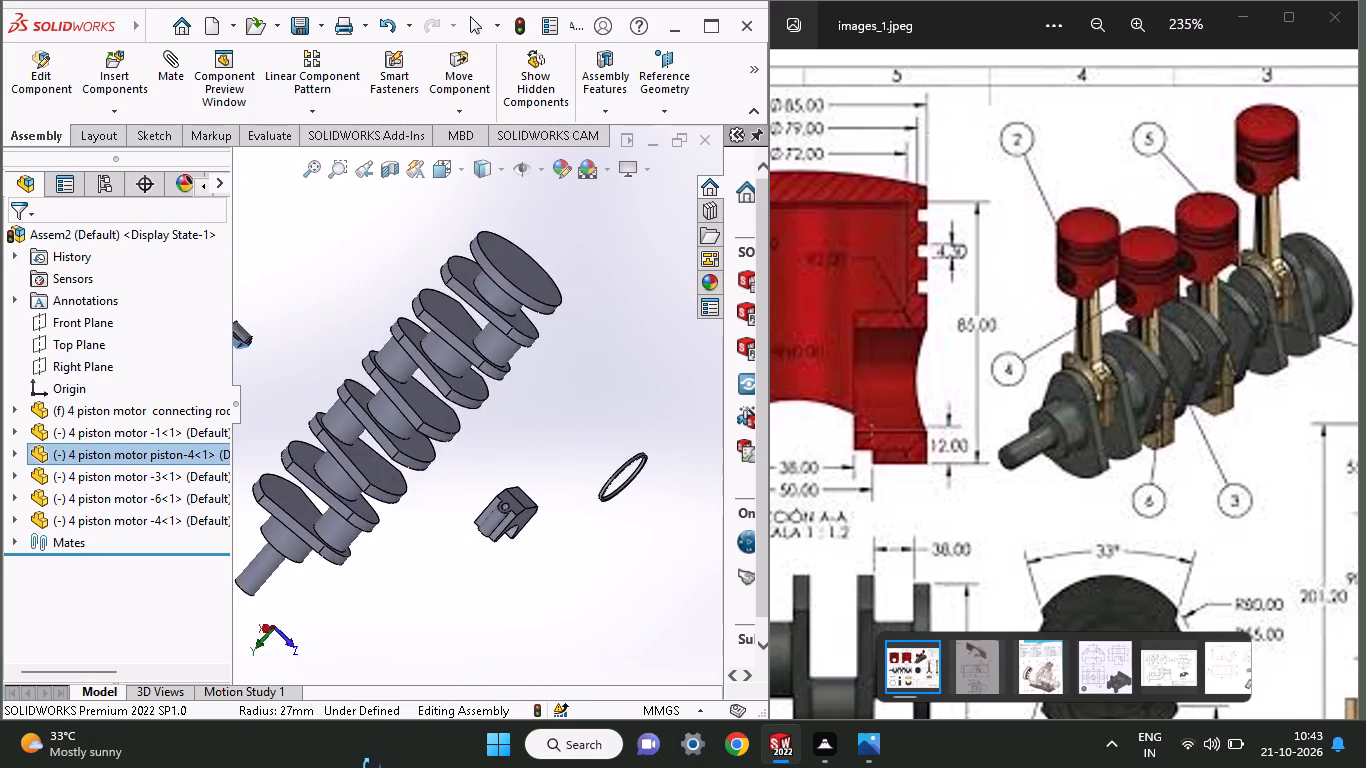
{"action": "middle_click_drag", "start_coordinate": [372, 767], "coordinate": [648, 450]}
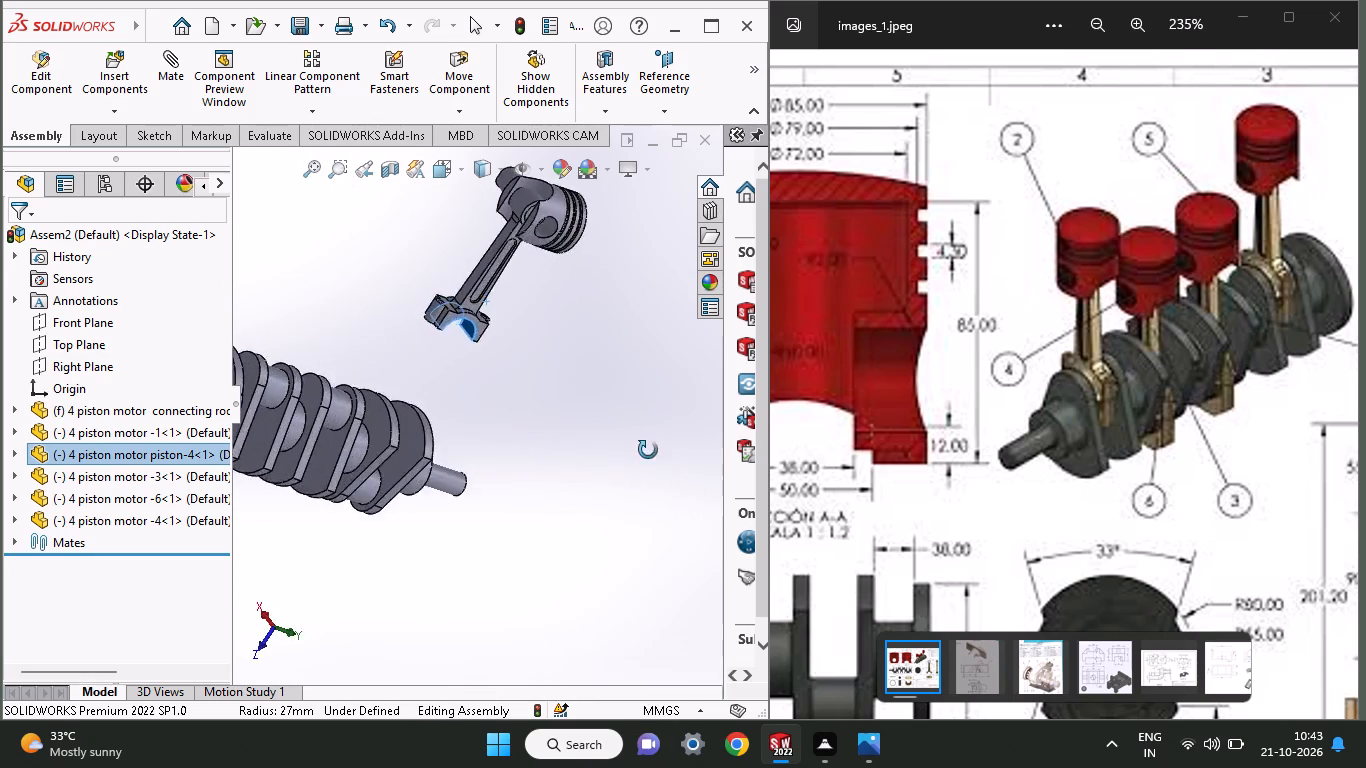
{"action": "middle_click_drag", "start_coordinate": [648, 450], "coordinate": [587, 419]}
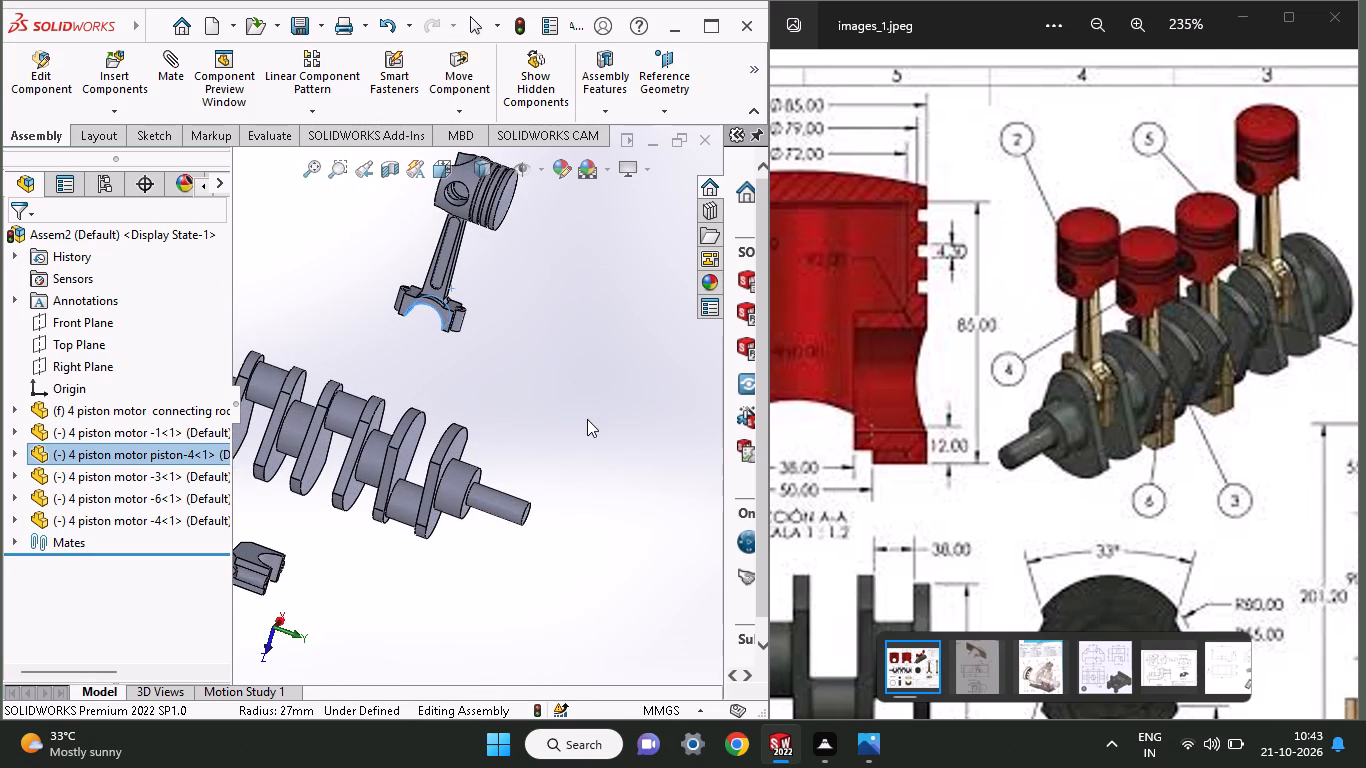
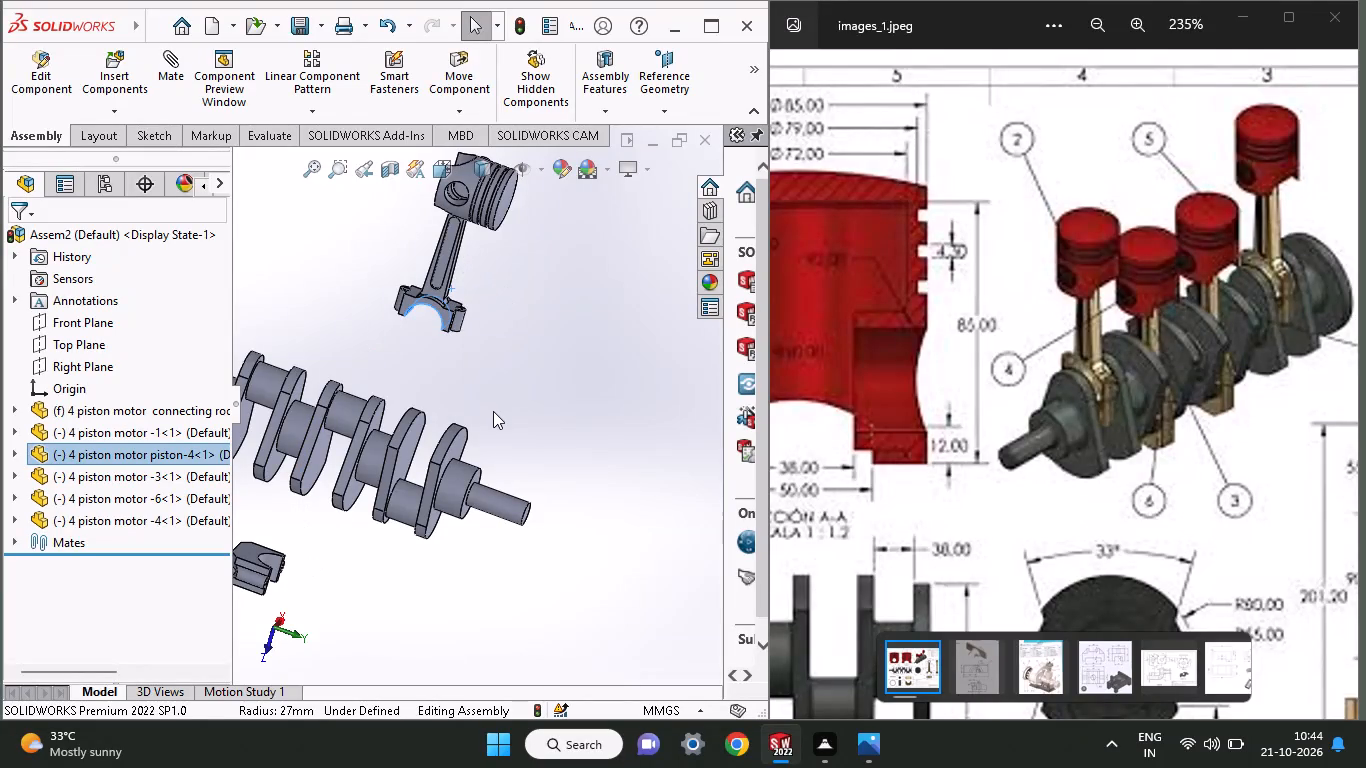
Add a concentric mate between the connecting rod's half-round big-end face and the crankshaft's first crankpin.
{"action": "middle_click_drag", "start_coordinate": [493, 408], "coordinate": [495, 418]}
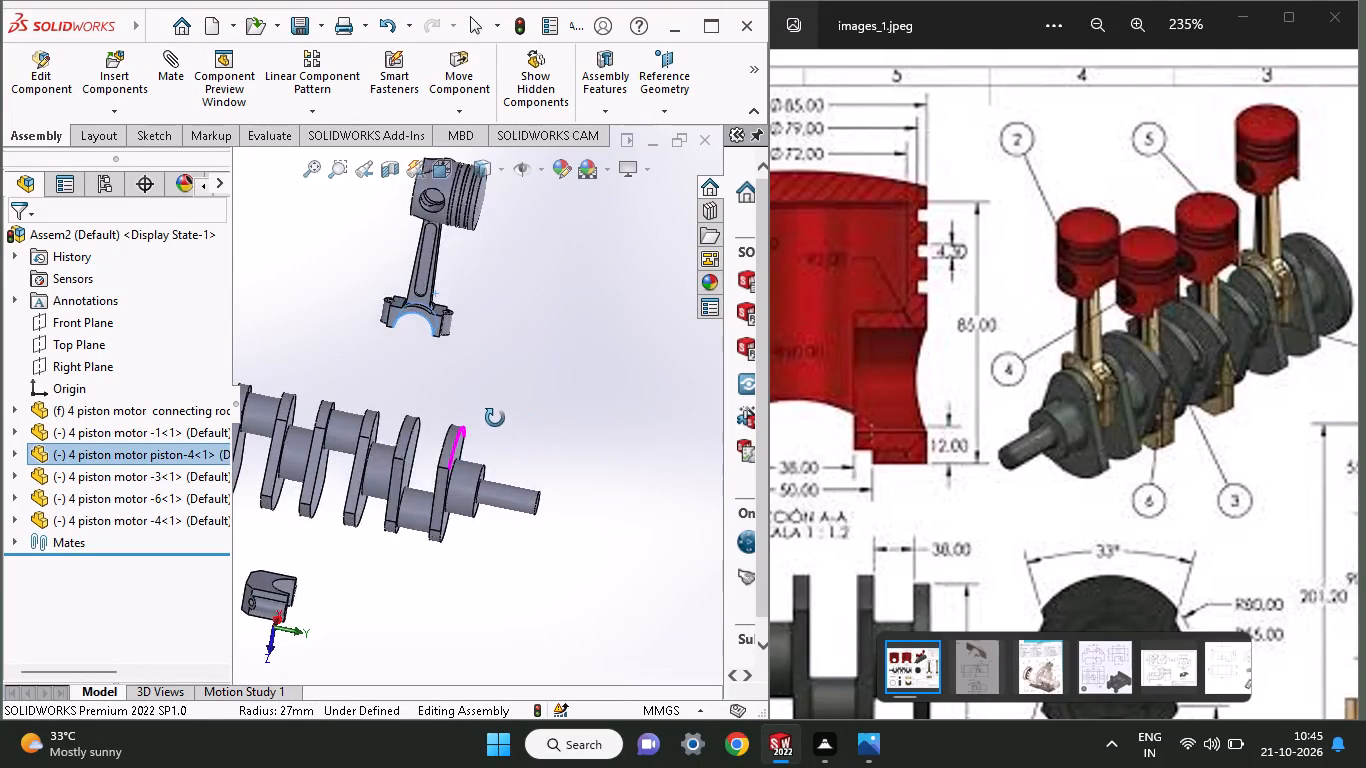
{"action": "middle_click_drag", "start_coordinate": [495, 418], "coordinate": [499, 426]}
{"action": "left_click", "coordinate": [464, 485]}
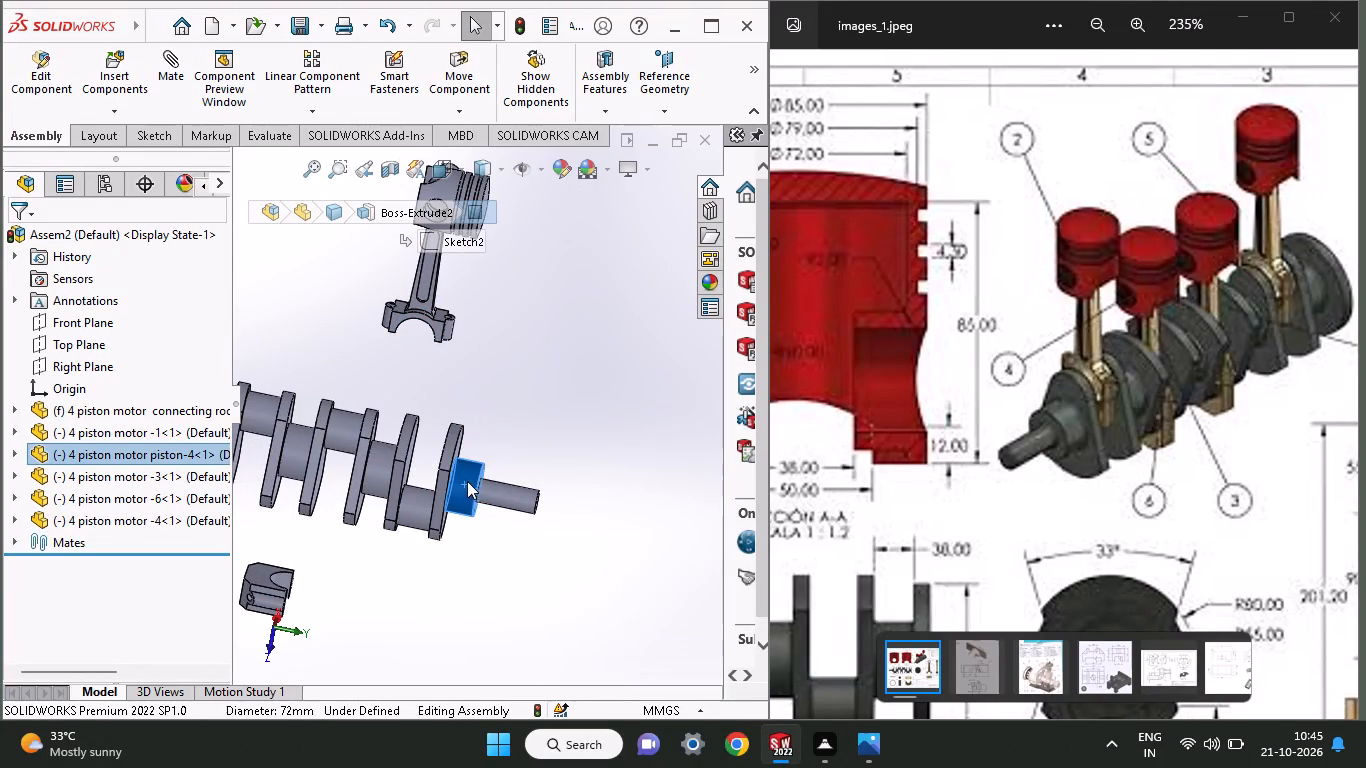
{"action": "left_click", "coordinate": [487, 396]}
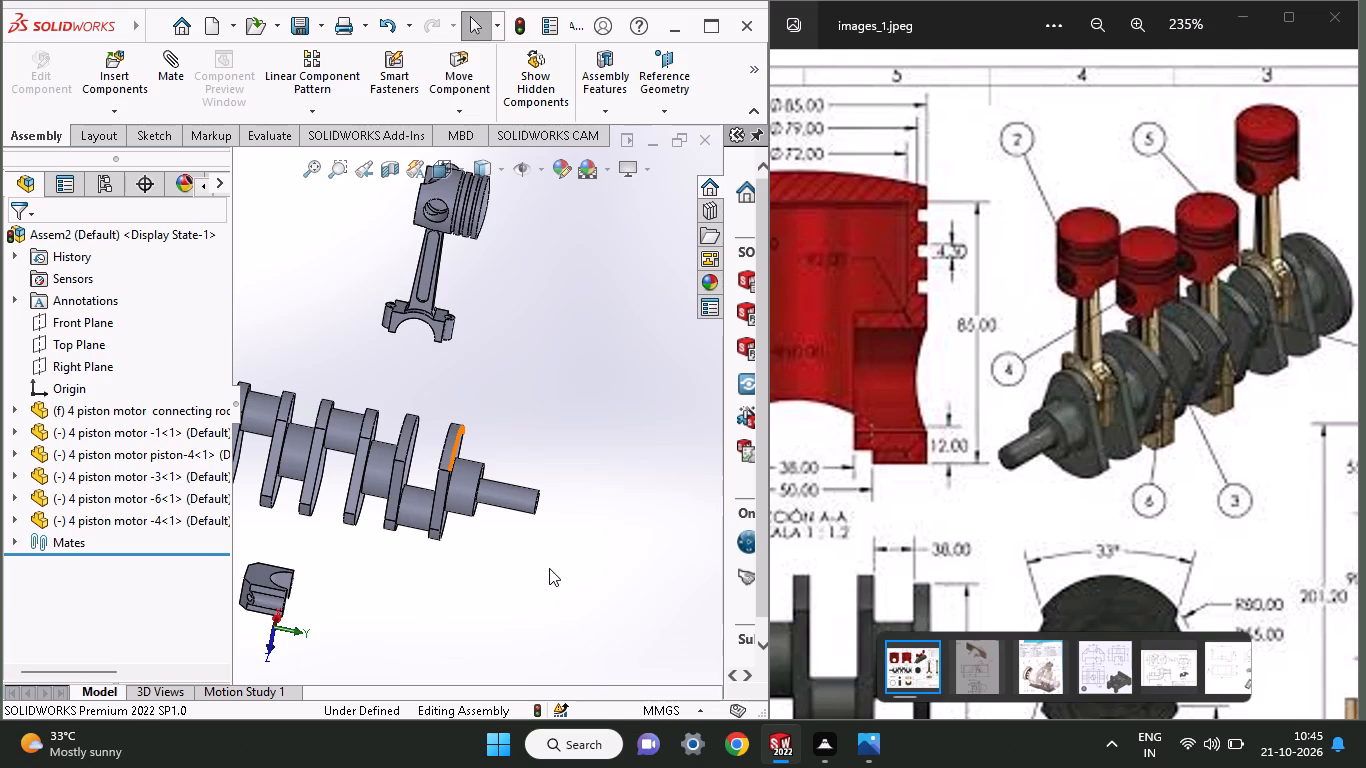
{"action": "middle_click_drag", "start_coordinate": [384, 575], "coordinate": [420, 535]}
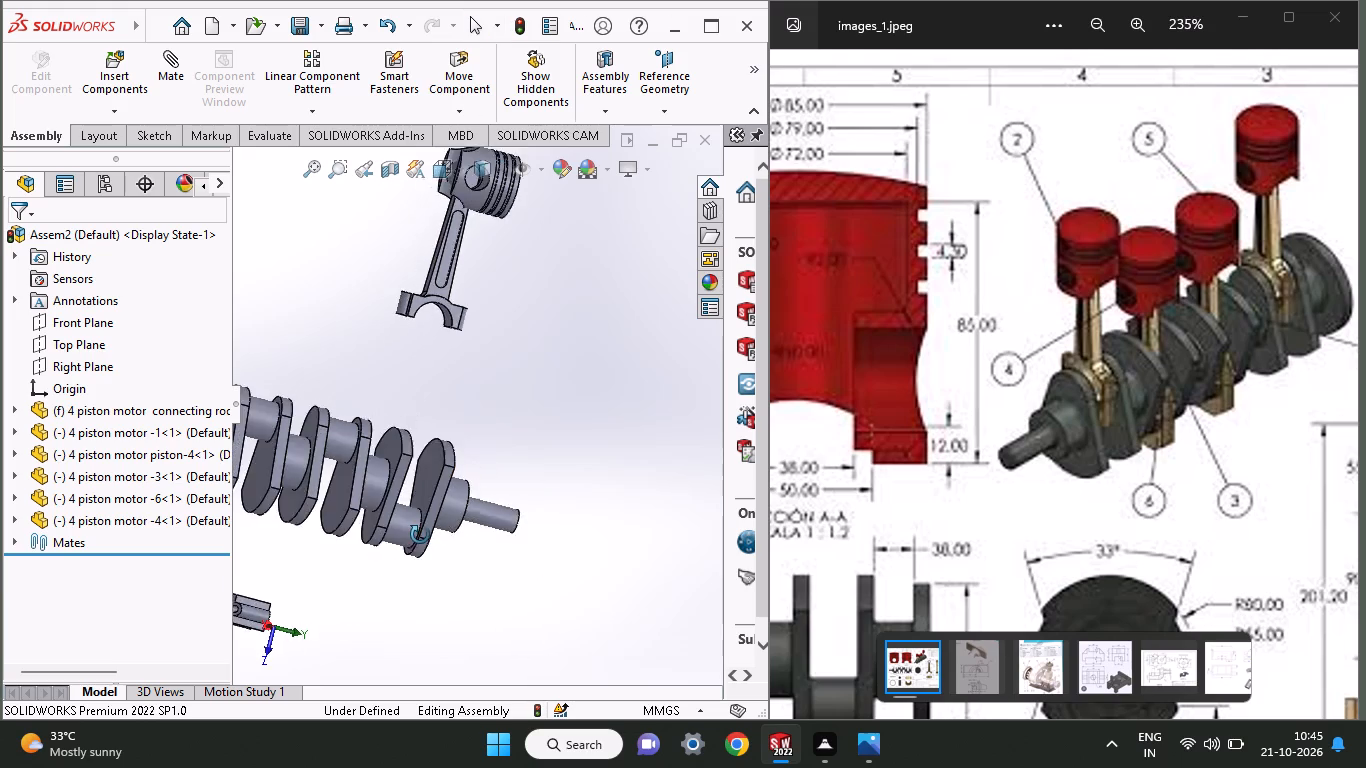
{"action": "middle_click_drag", "start_coordinate": [420, 535], "coordinate": [444, 523]}
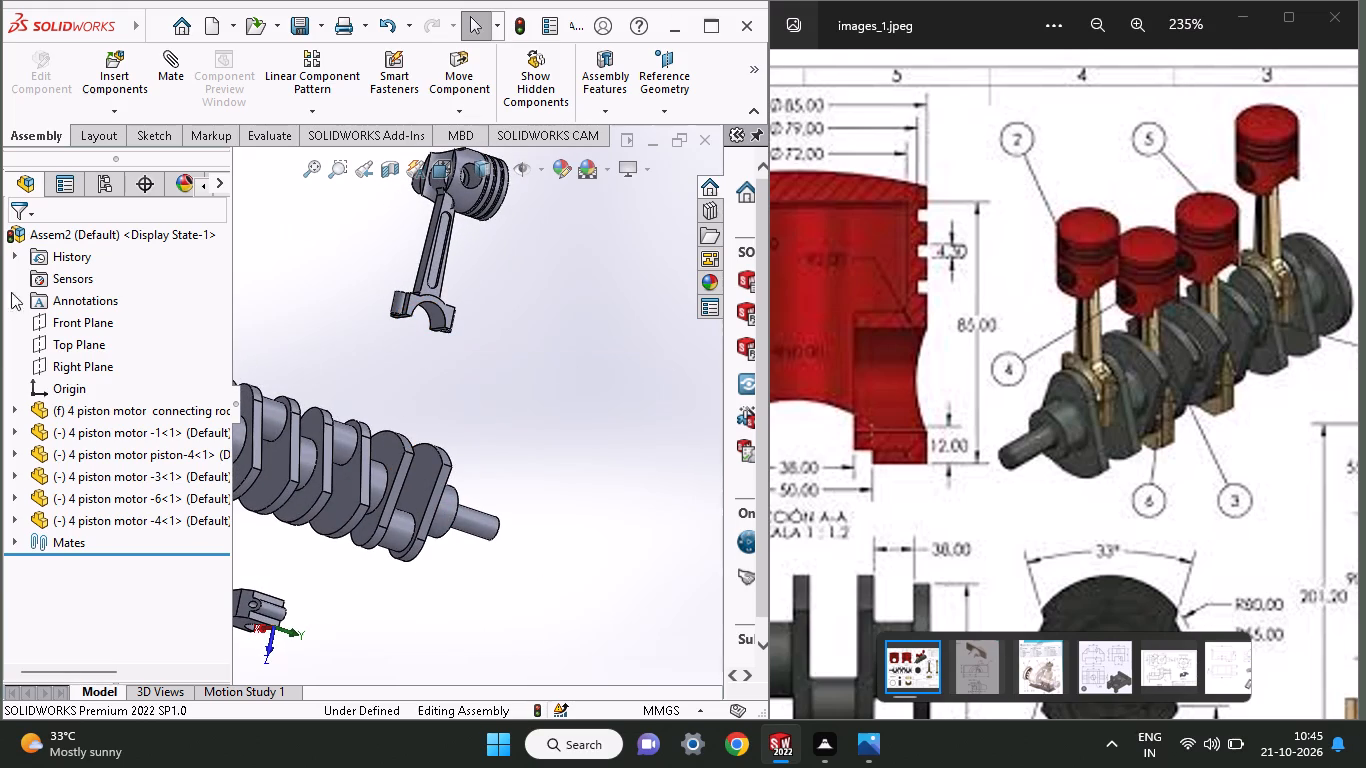
{"action": "left_click", "coordinate": [181, 85]}
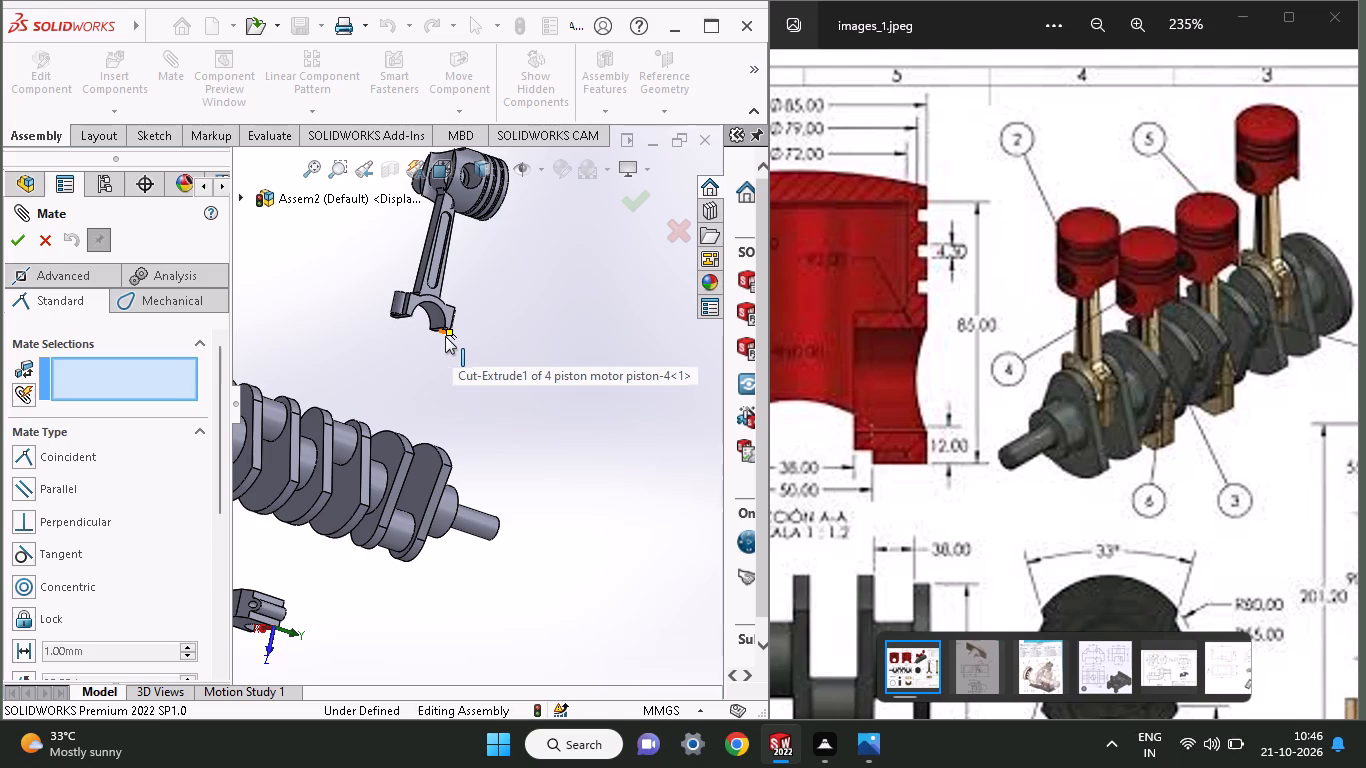
{"action": "left_click", "coordinate": [433, 311]}
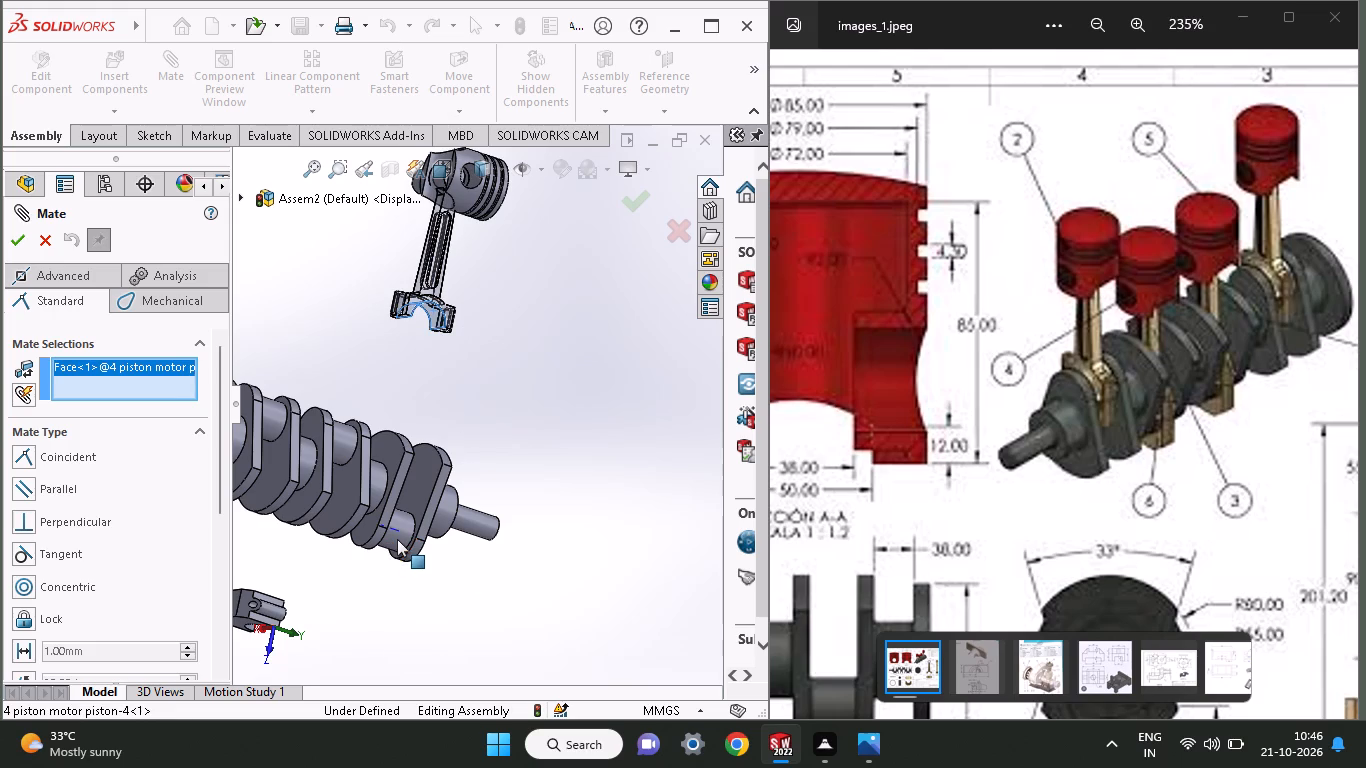
{"action": "middle_click_drag", "start_coordinate": [350, 580], "coordinate": [627, 549]}
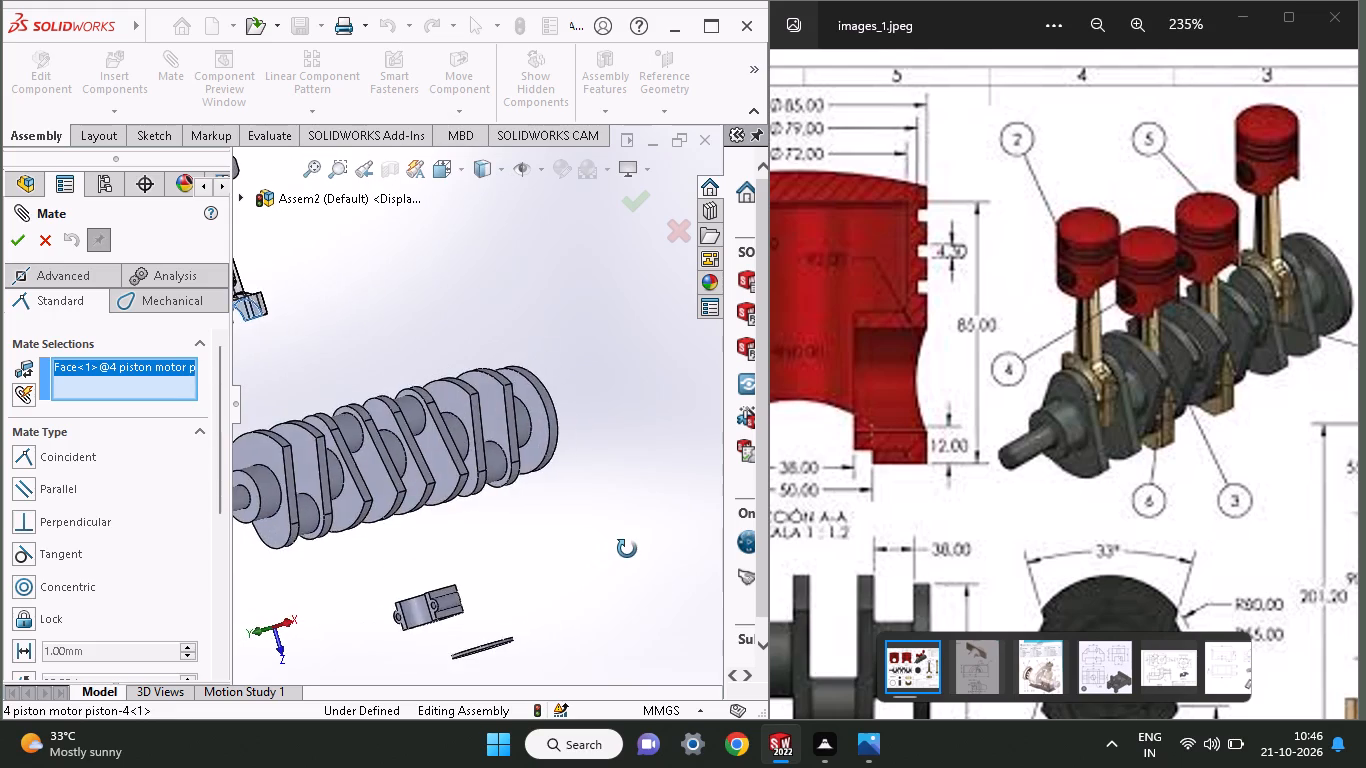
{"action": "middle_click_drag", "start_coordinate": [627, 549], "coordinate": [662, 231]}
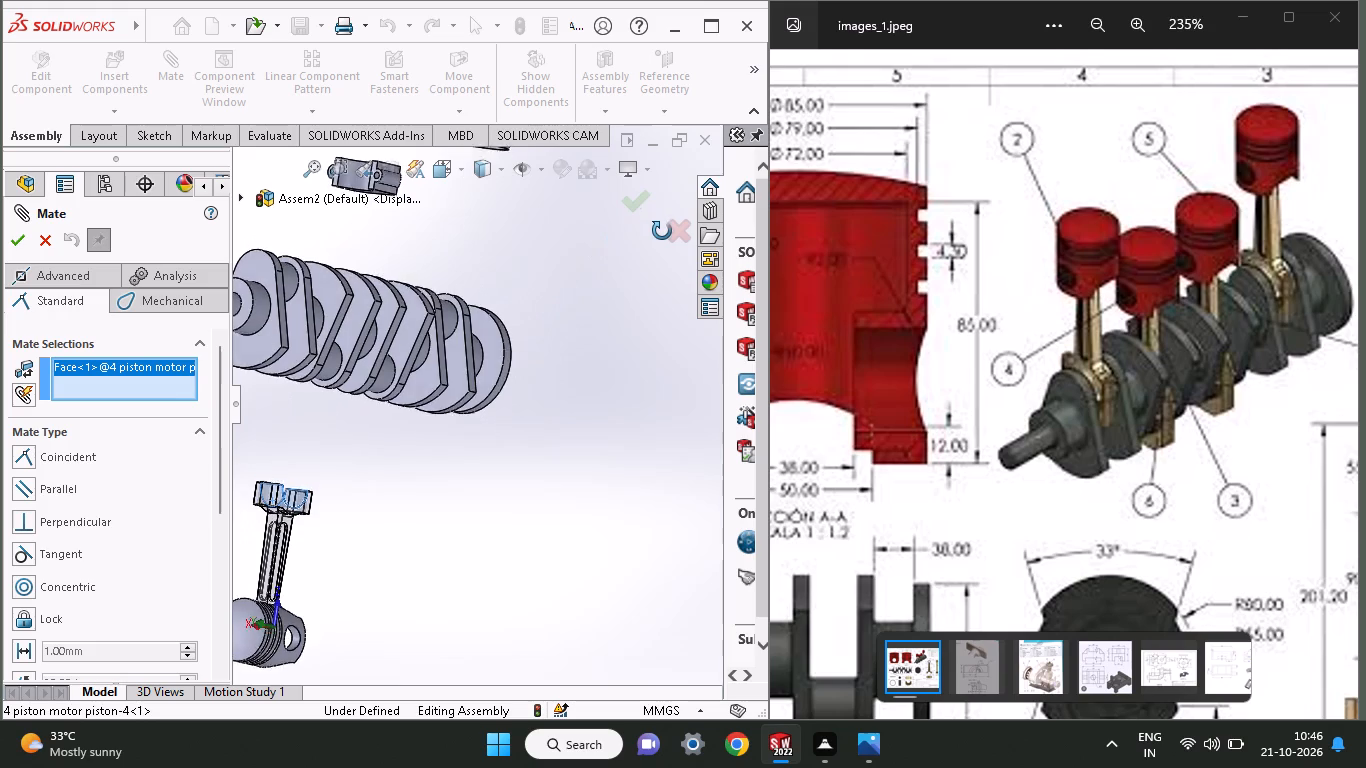
{"action": "middle_click_drag", "start_coordinate": [662, 231], "coordinate": [654, 256]}
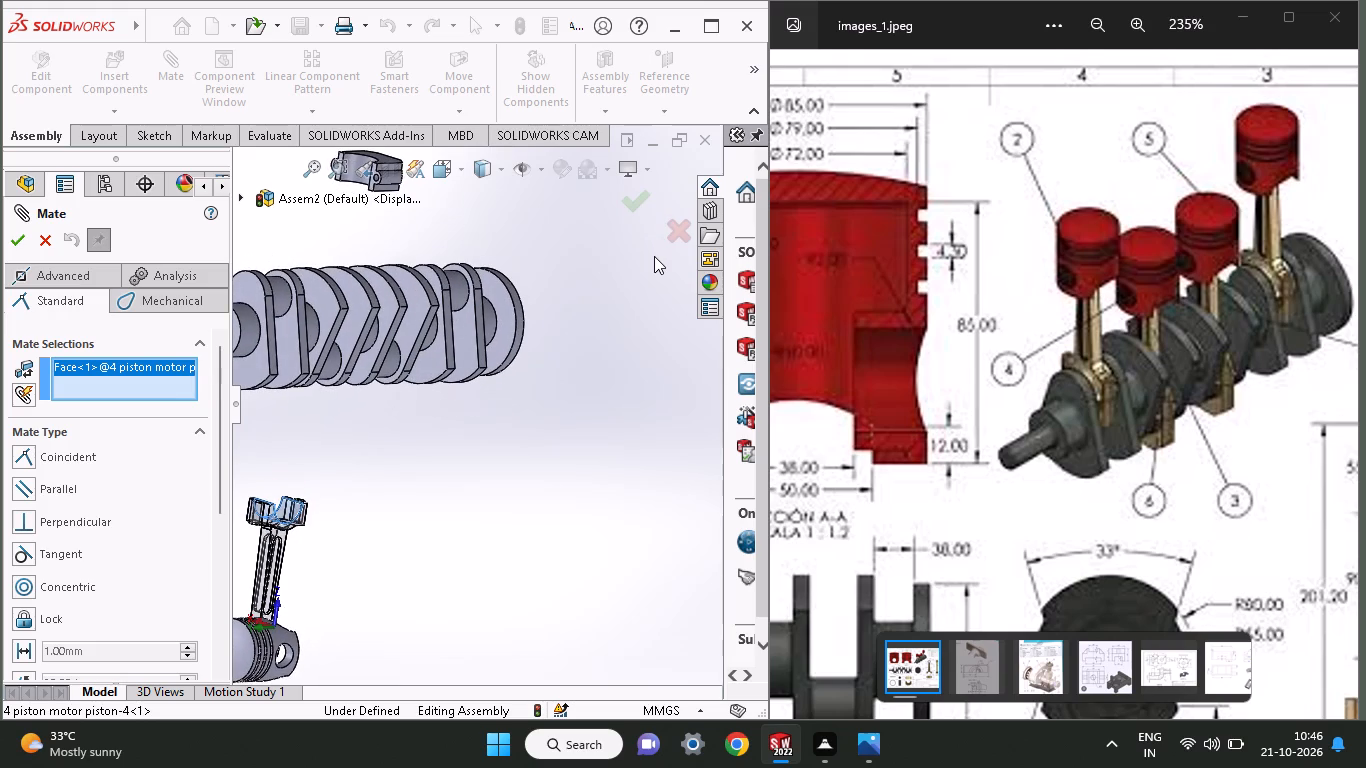
{"action": "left_click", "coordinate": [278, 290]}
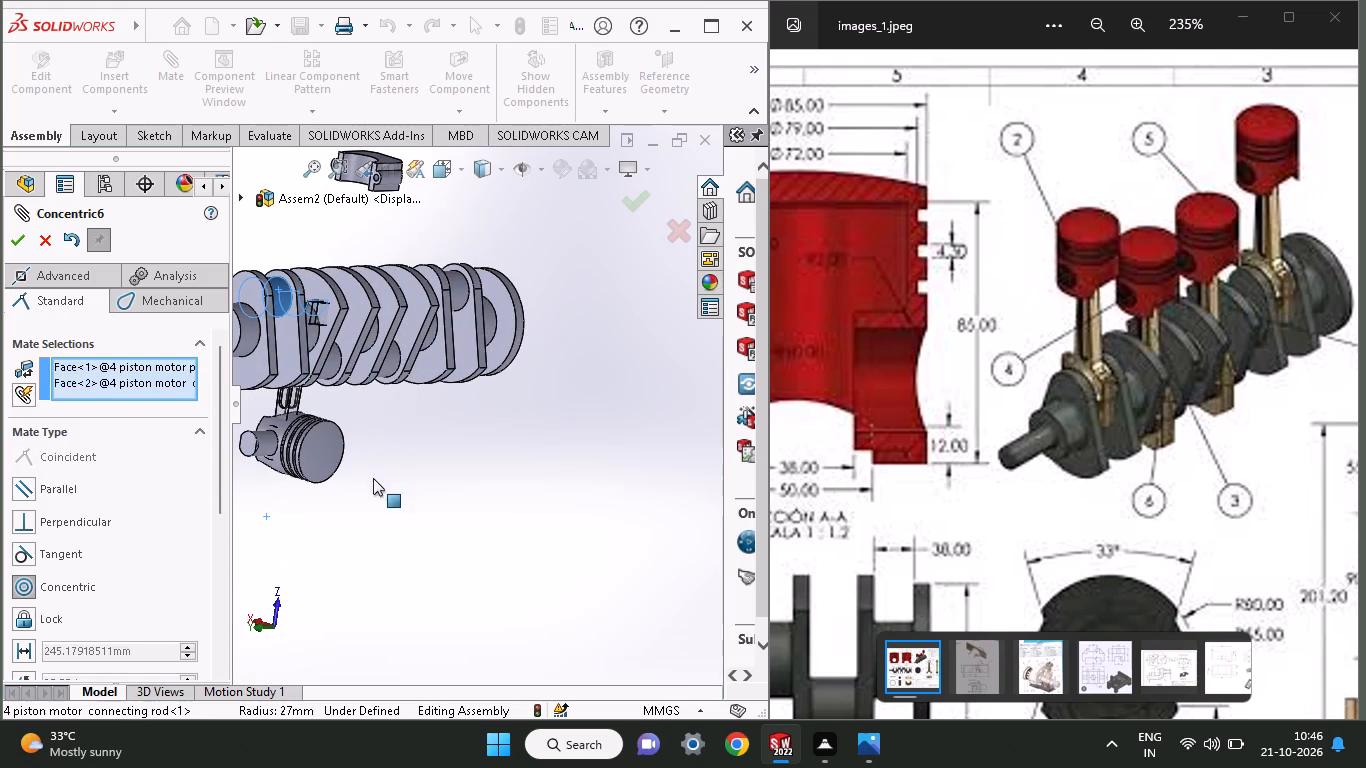
{"action": "left_click", "coordinate": [630, 513]}
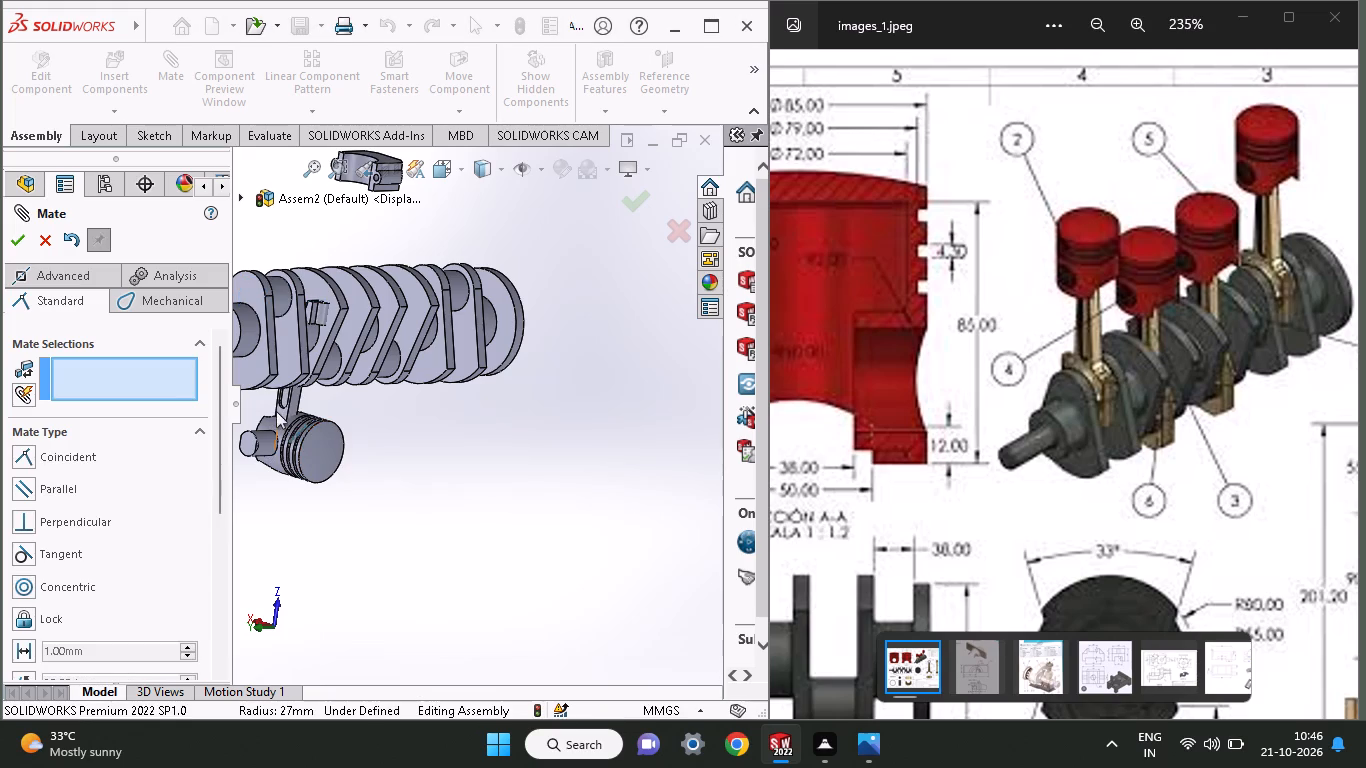
Swing the connecting rod about the crankpin, move the piston and its pin clear of the rod, and exit the Mate command.
{"action": "left_click_drag", "start_coordinate": [296, 402], "coordinate": [267, 413]}
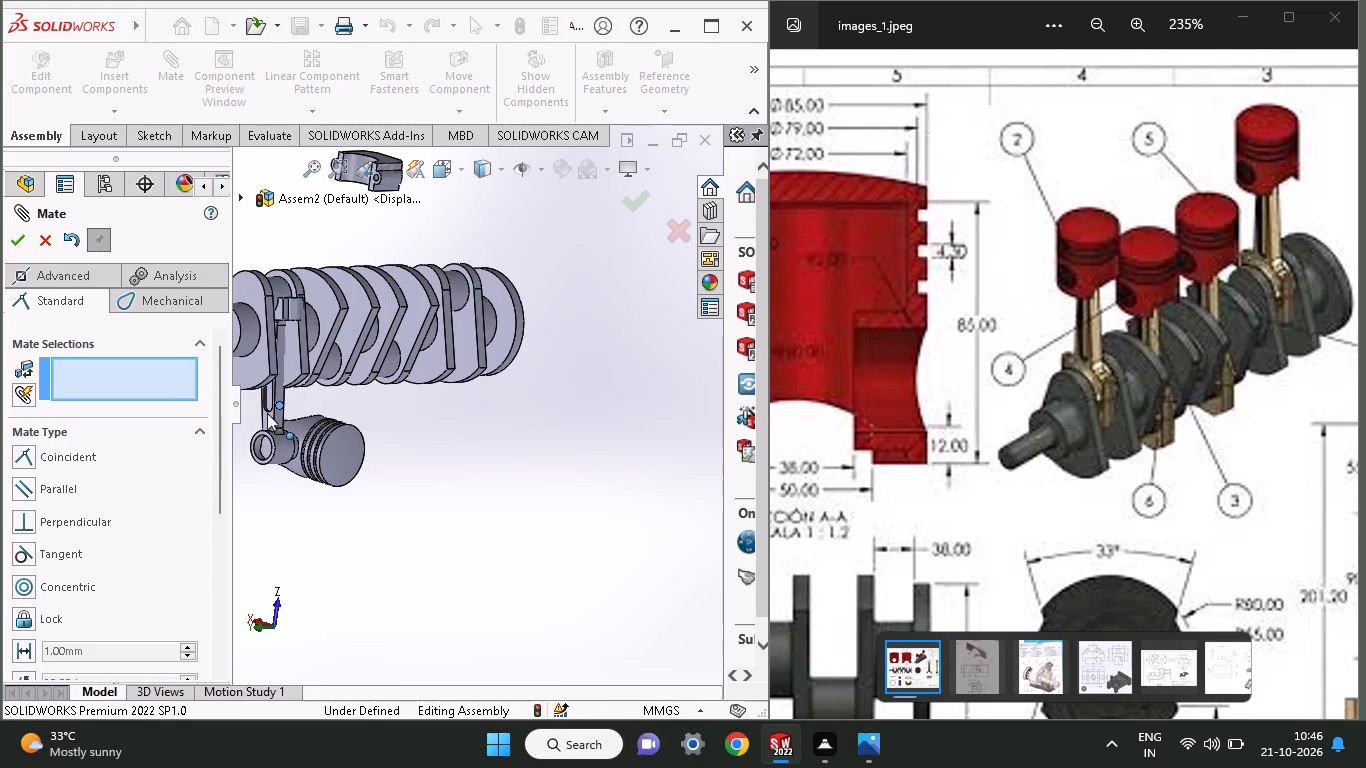
{"action": "left_click_drag", "start_coordinate": [267, 413], "coordinate": [254, 434]}
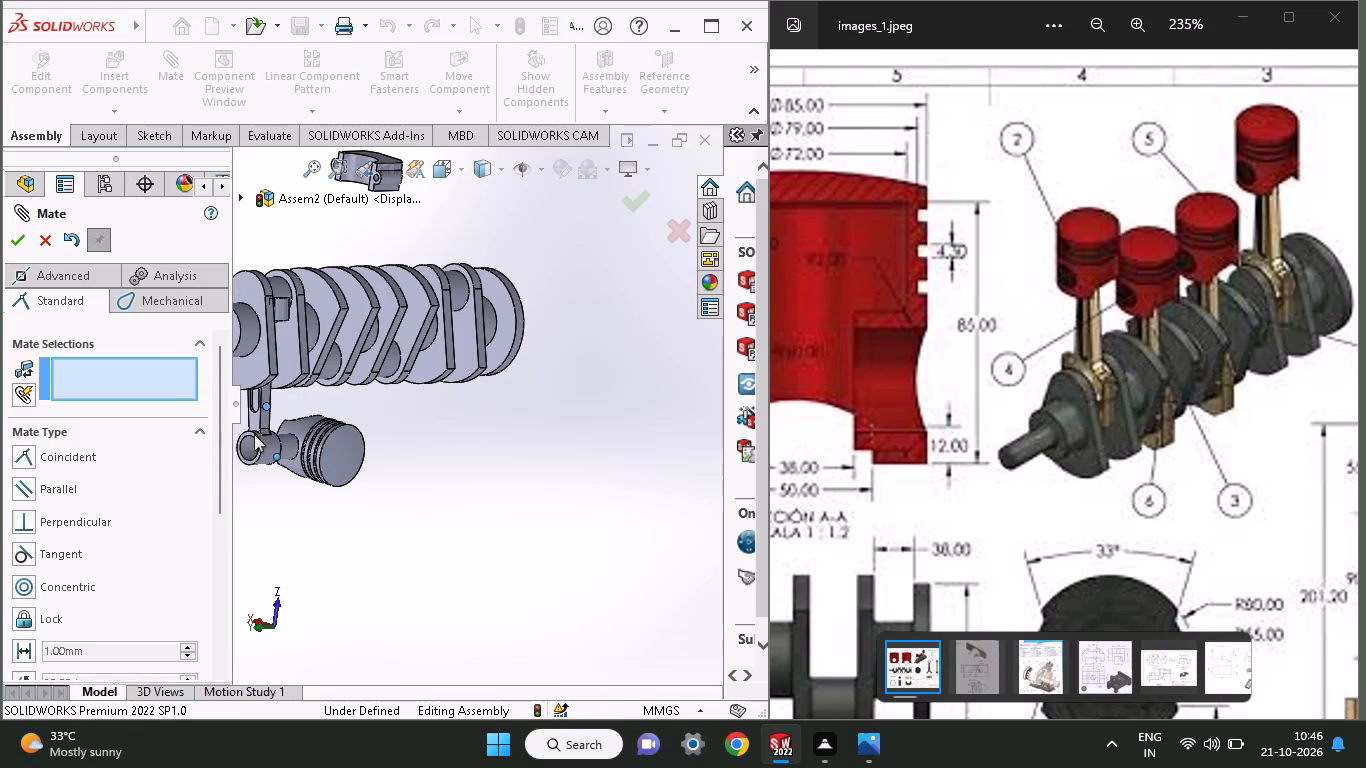
{"action": "left_click_drag", "start_coordinate": [254, 434], "coordinate": [256, 434]}
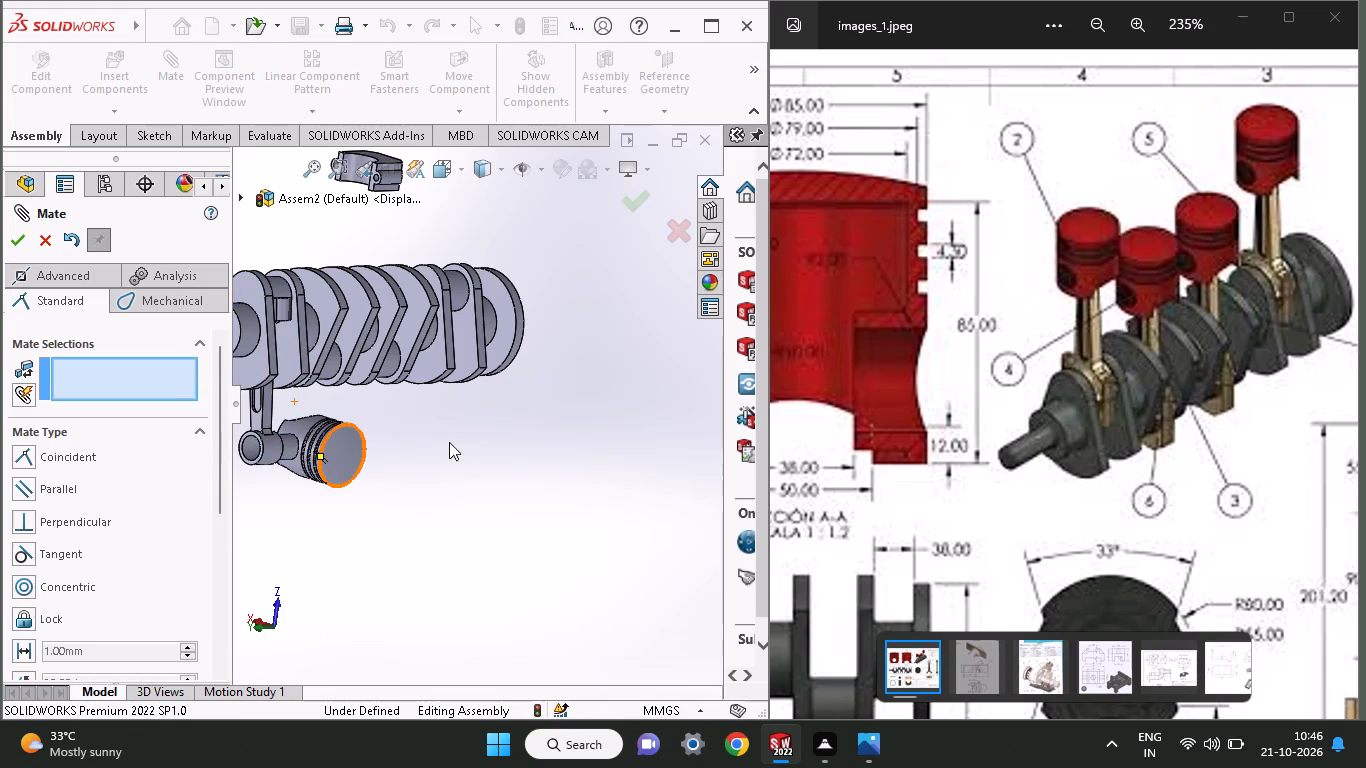
{"action": "middle_click_drag", "start_coordinate": [449, 442], "coordinate": [308, 493]}
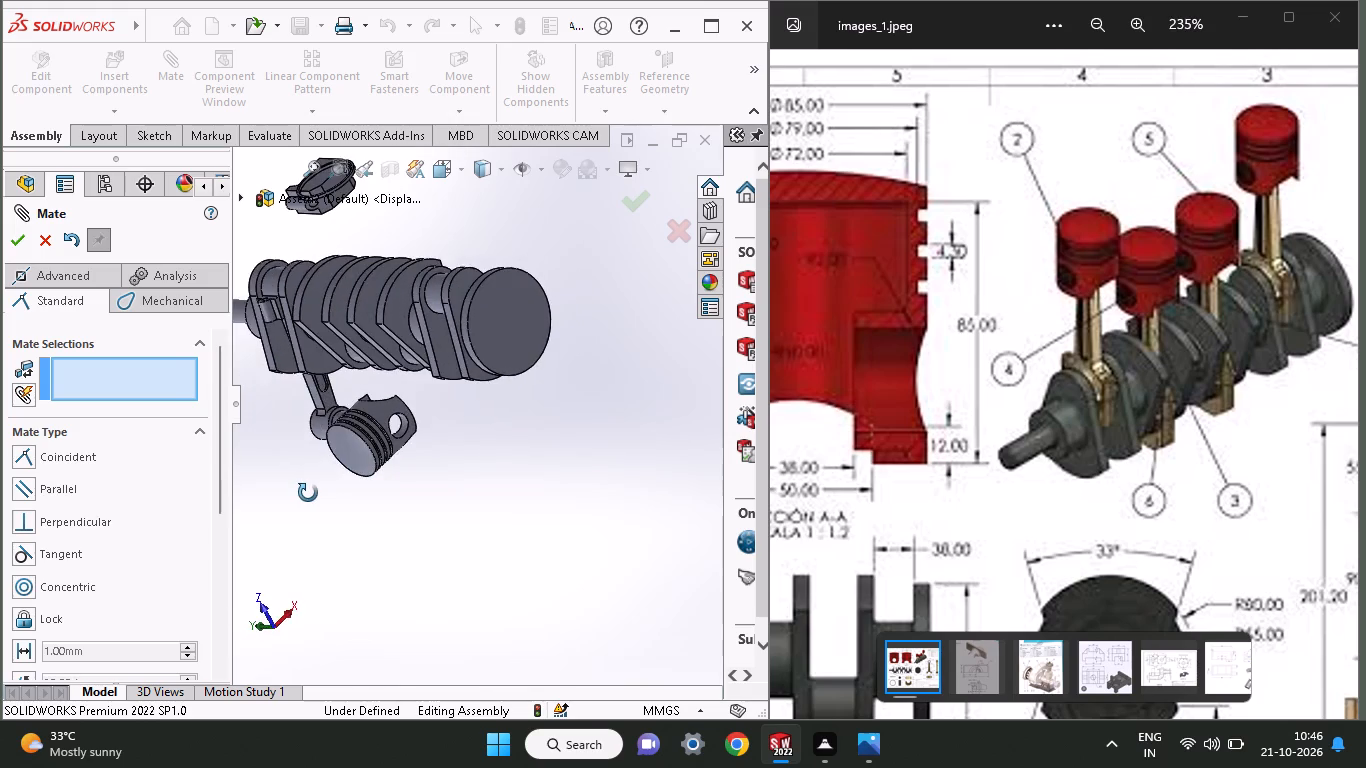
{"action": "middle_click_drag", "start_coordinate": [308, 493], "coordinate": [447, 463]}
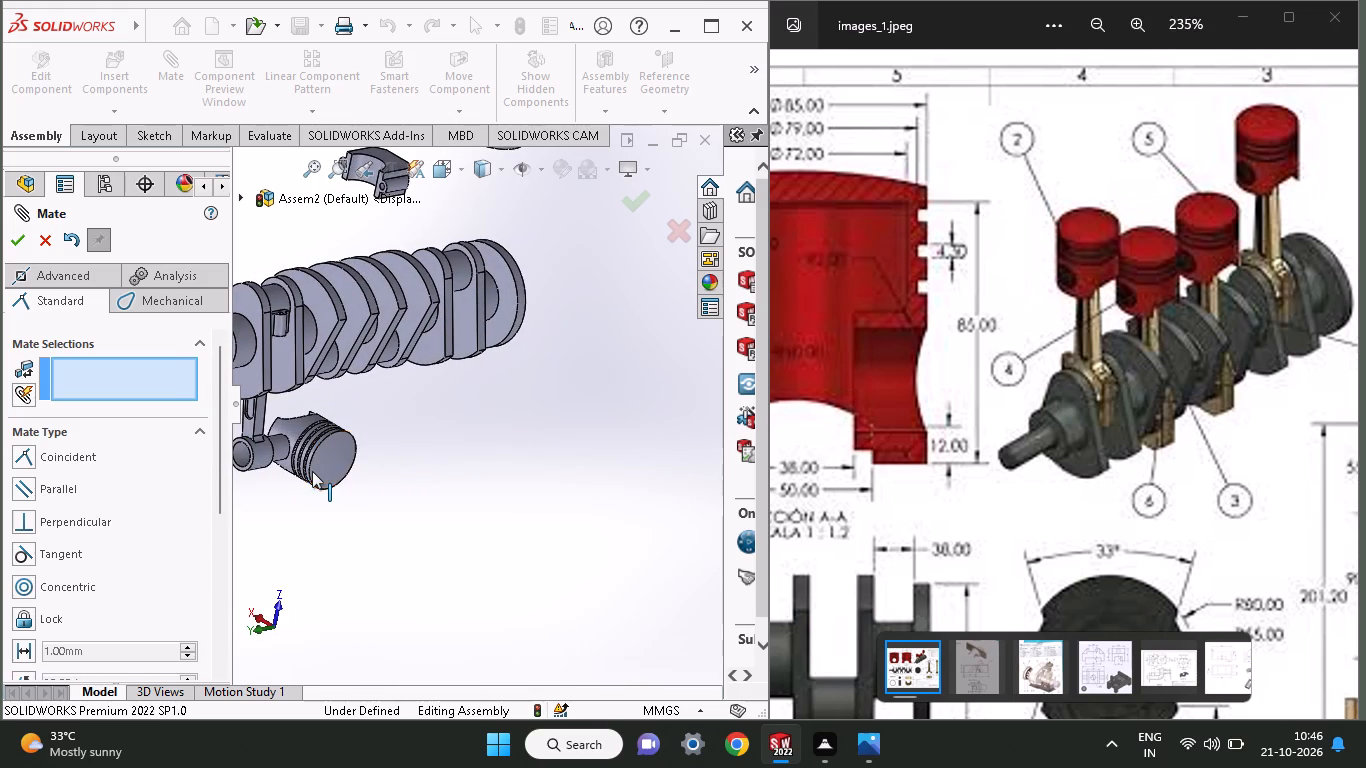
{"action": "left_click_drag", "start_coordinate": [322, 459], "coordinate": [262, 569]}
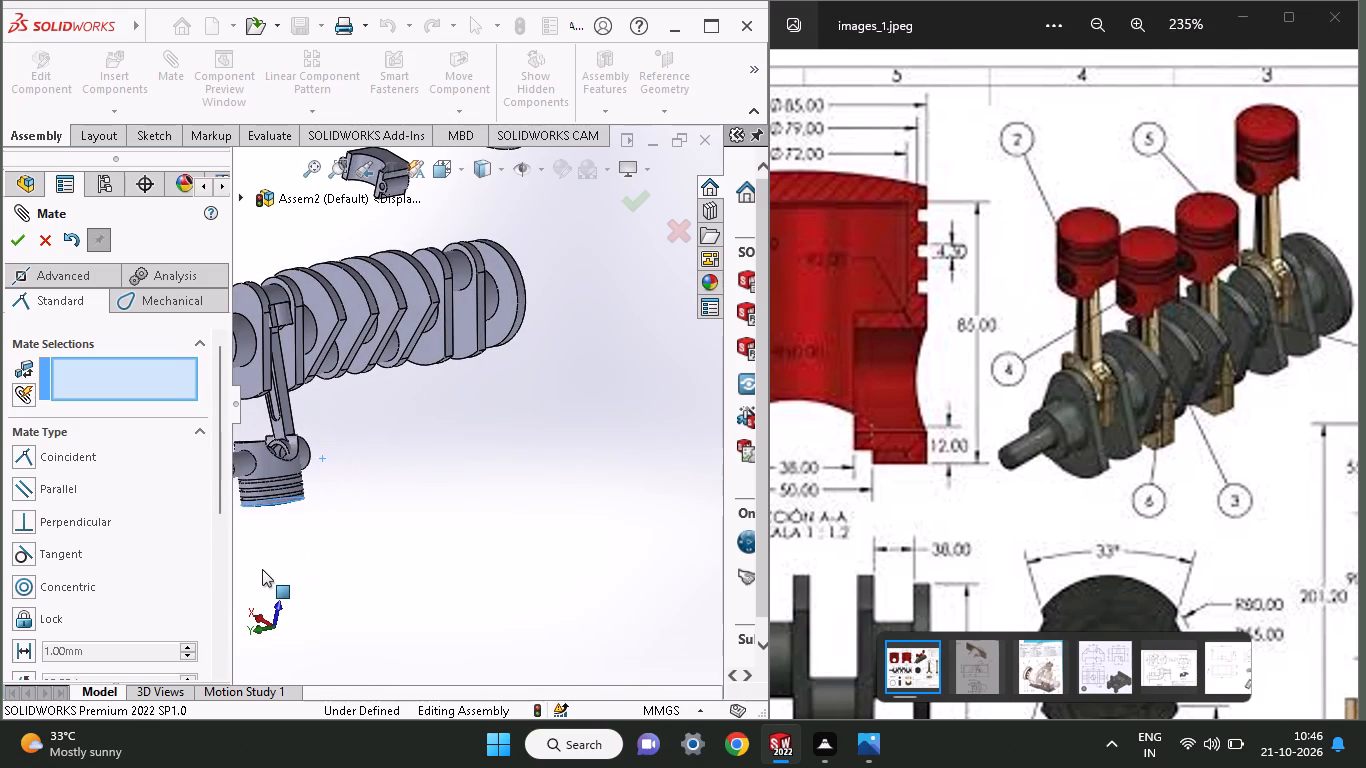
{"action": "left_click_drag", "start_coordinate": [262, 569], "coordinate": [281, 561]}
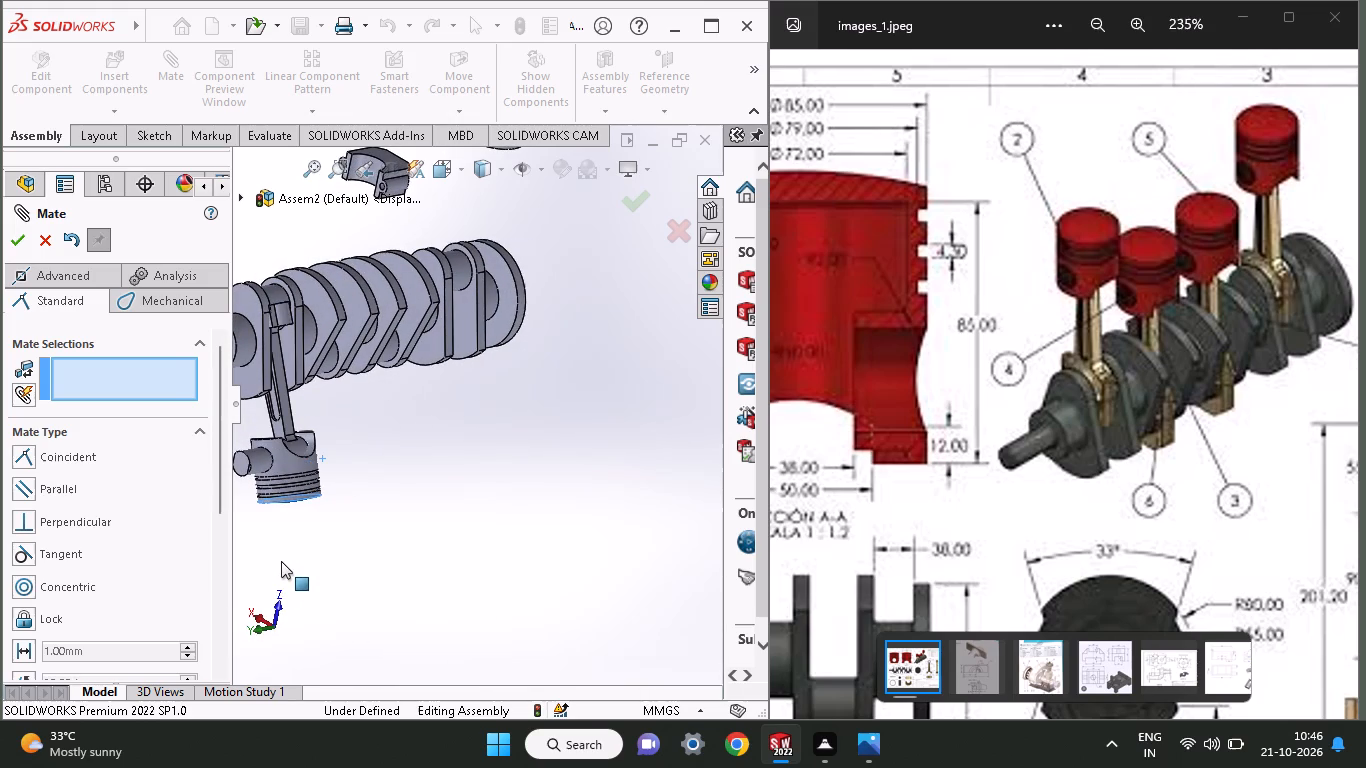
{"action": "left_click_drag", "start_coordinate": [281, 561], "coordinate": [473, 530]}
{"action": "right_click", "coordinate": [491, 460]}
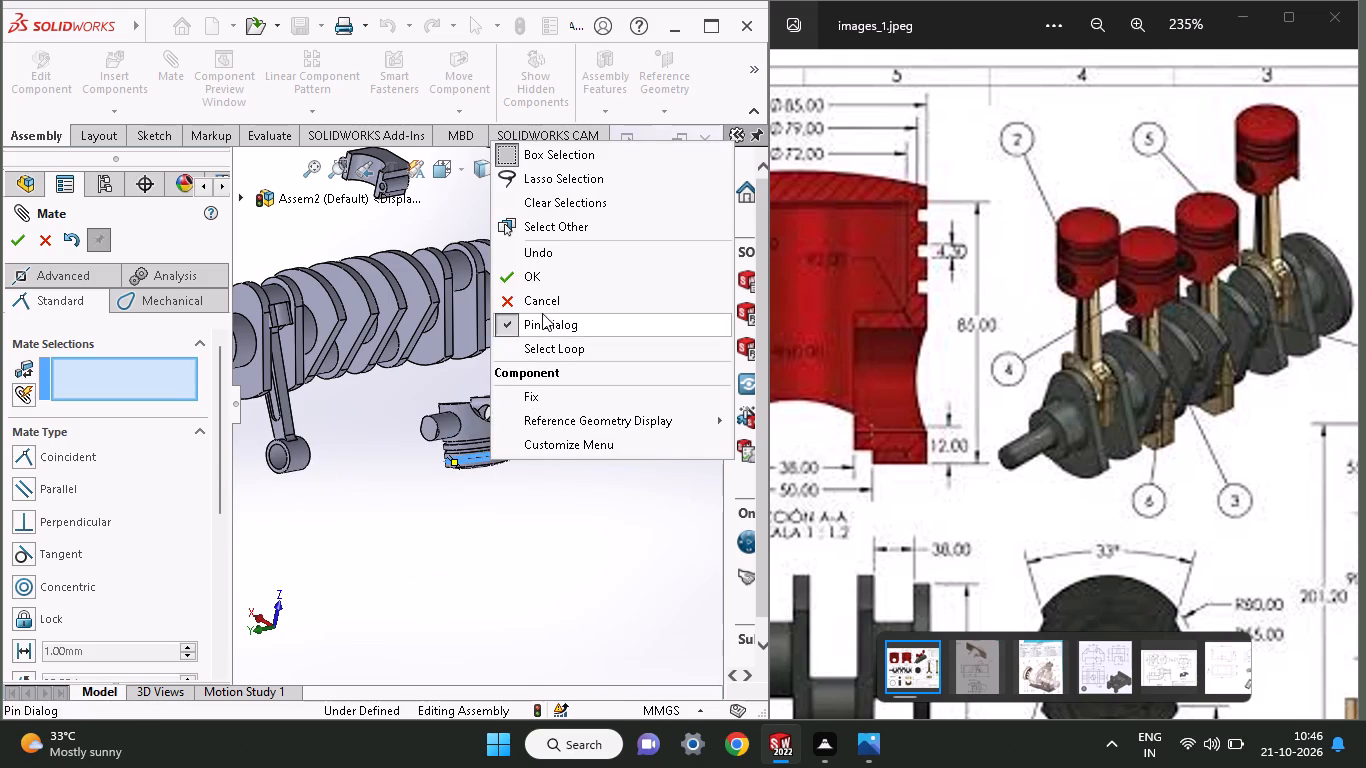
{"action": "left_click", "coordinate": [542, 305]}
Delete the piston and its loose pin from the assembly.
{"action": "right_click", "coordinate": [477, 430]}
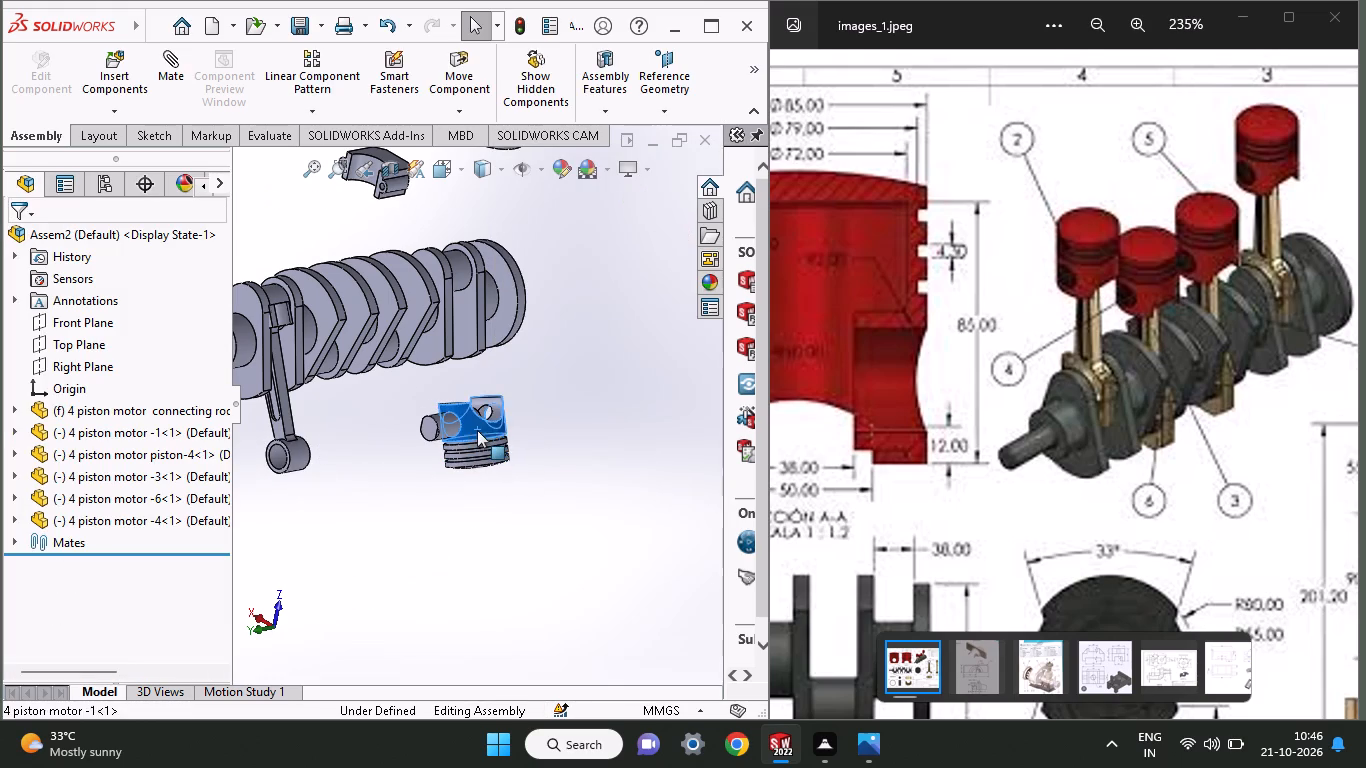
{"action": "left_click", "coordinate": [503, 494]}
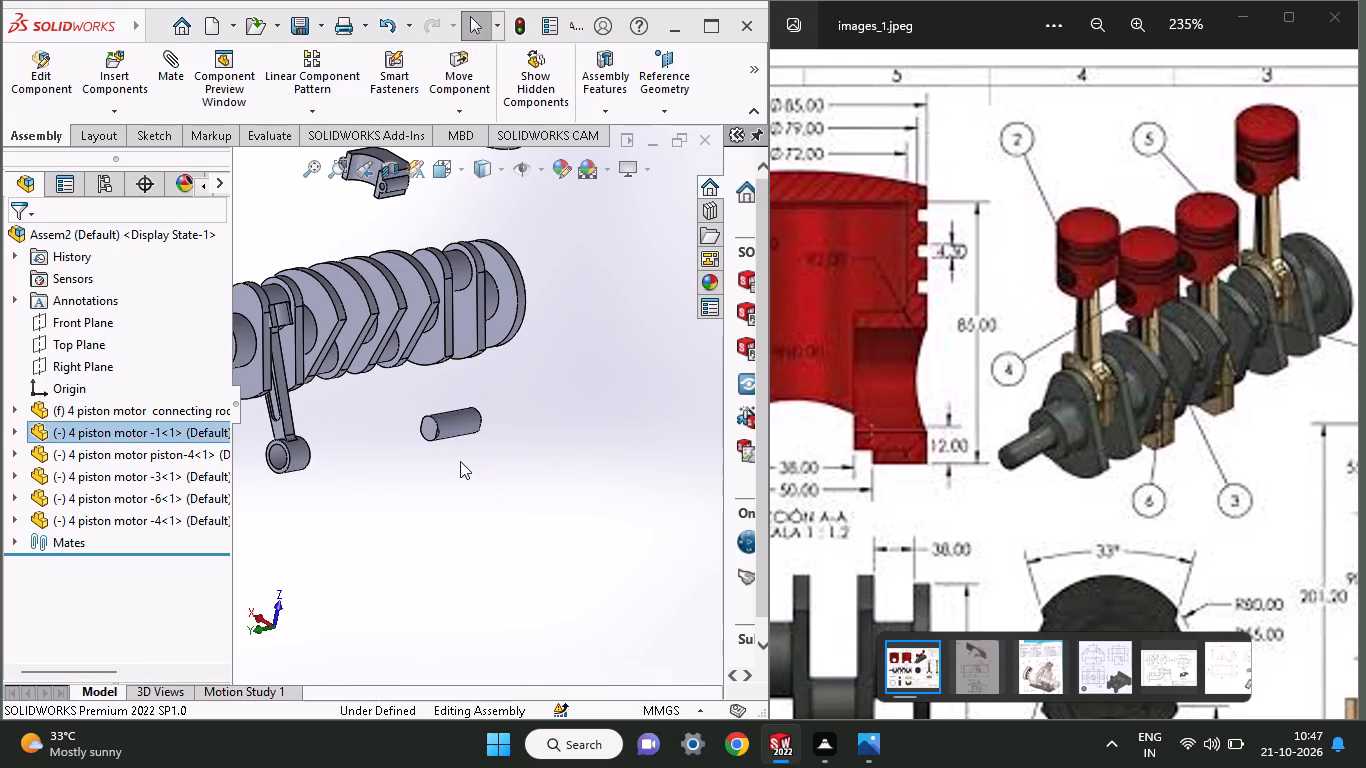
{"action": "right_click", "coordinate": [446, 422]}
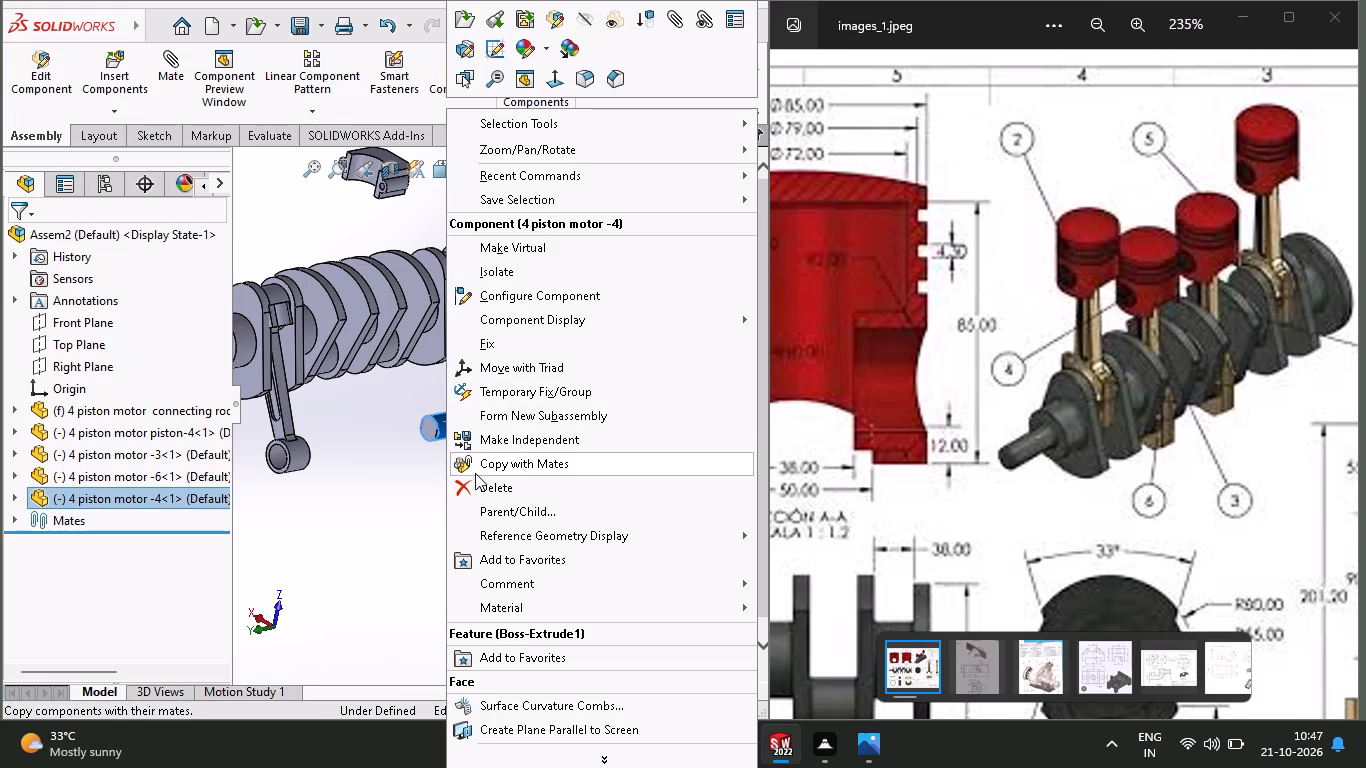
{"action": "left_click", "coordinate": [475, 479]}
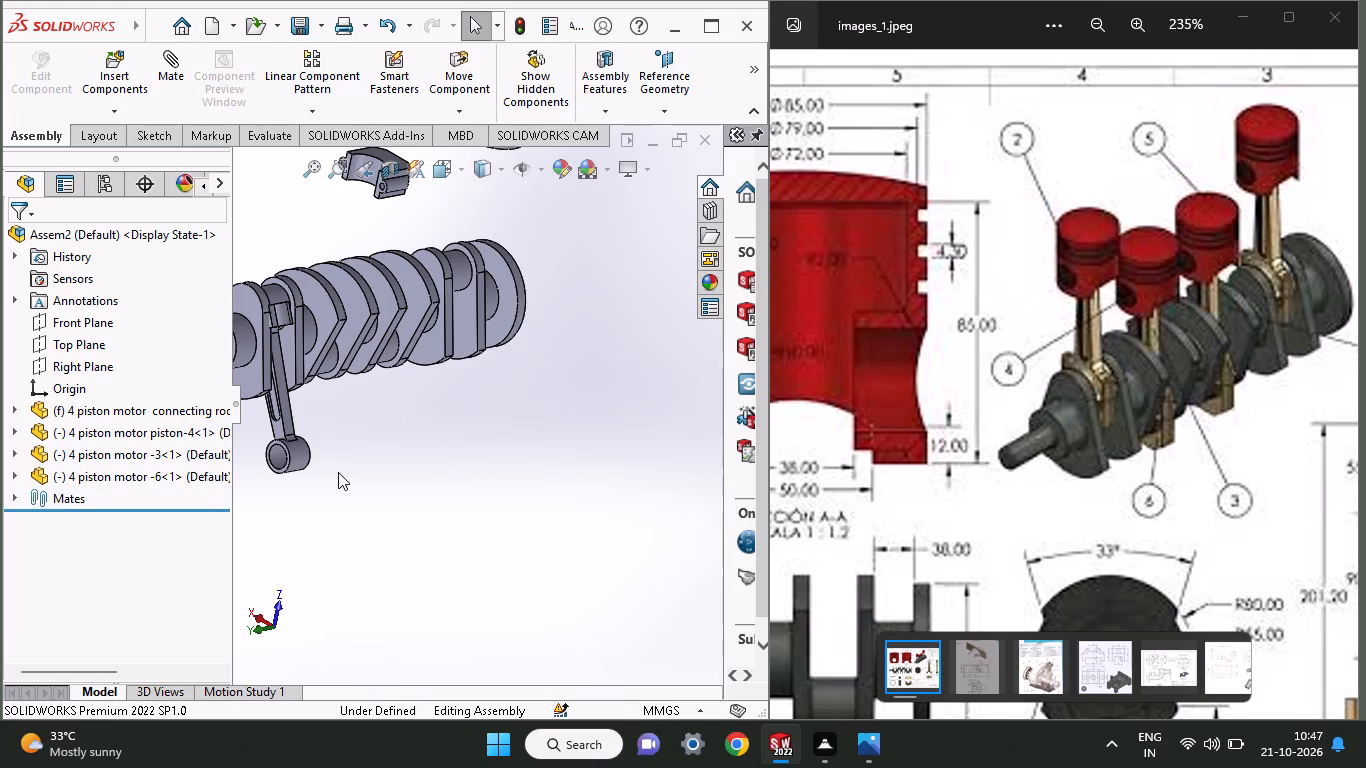
Swing the connecting rod around its crankpin until its small end sits above the crankshaft, and clear the selection.
{"action": "left_click_drag", "start_coordinate": [288, 464], "coordinate": [287, 261]}
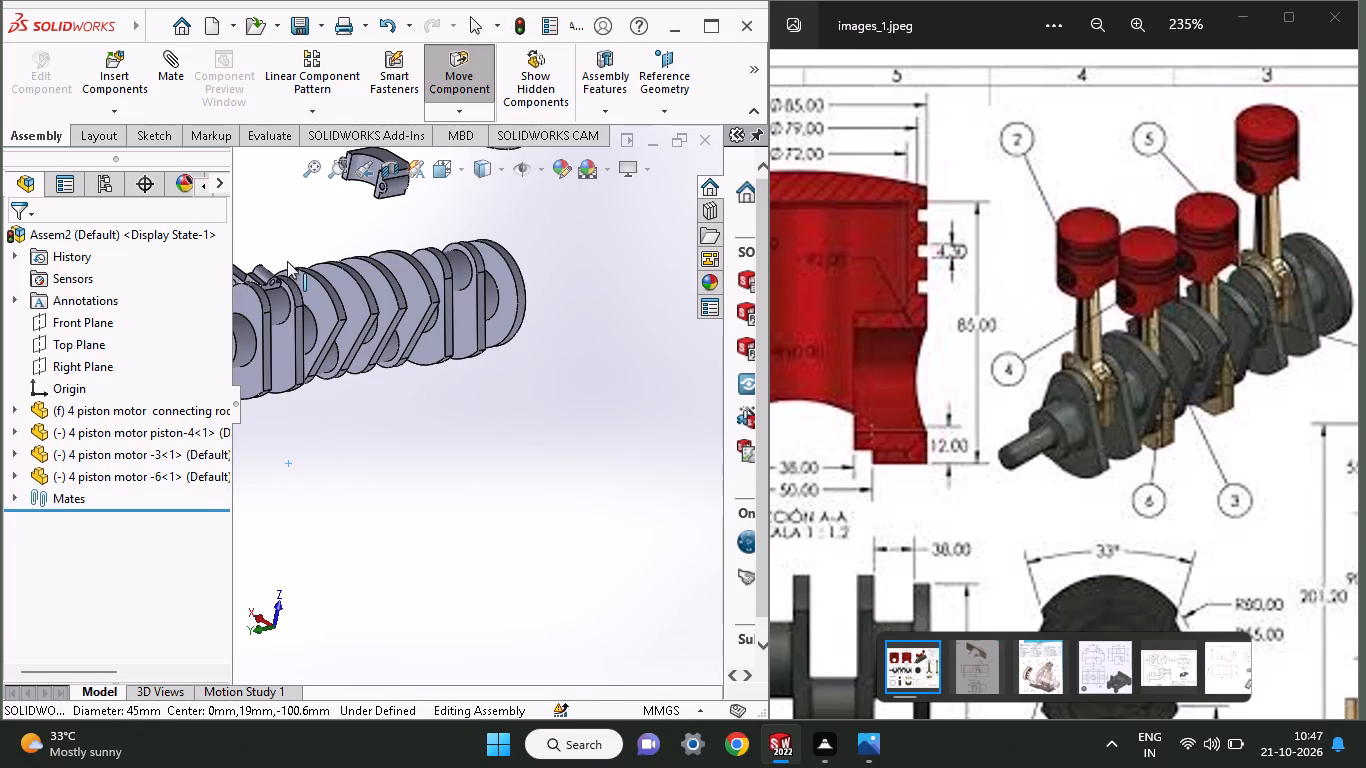
{"action": "left_click_drag", "start_coordinate": [287, 261], "coordinate": [341, 401]}
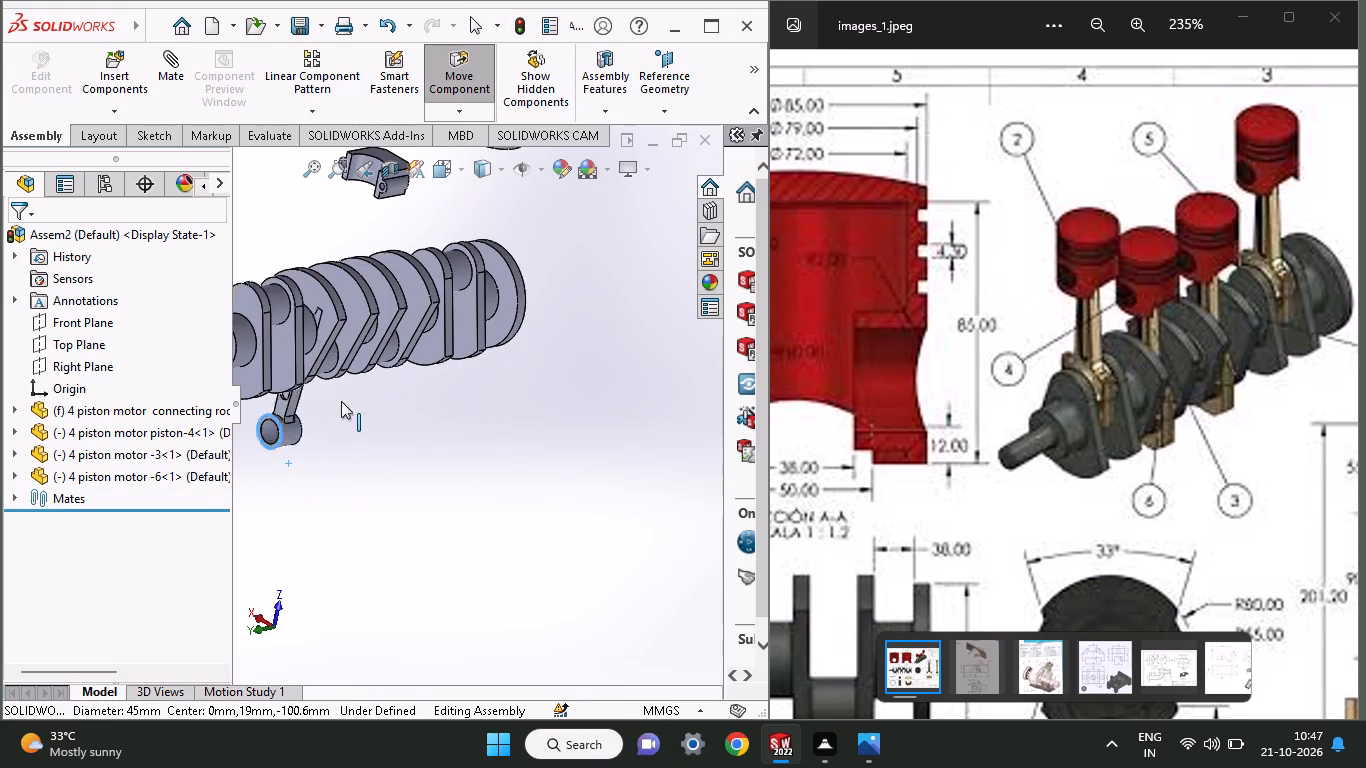
{"action": "left_click_drag", "start_coordinate": [341, 401], "coordinate": [301, 329]}
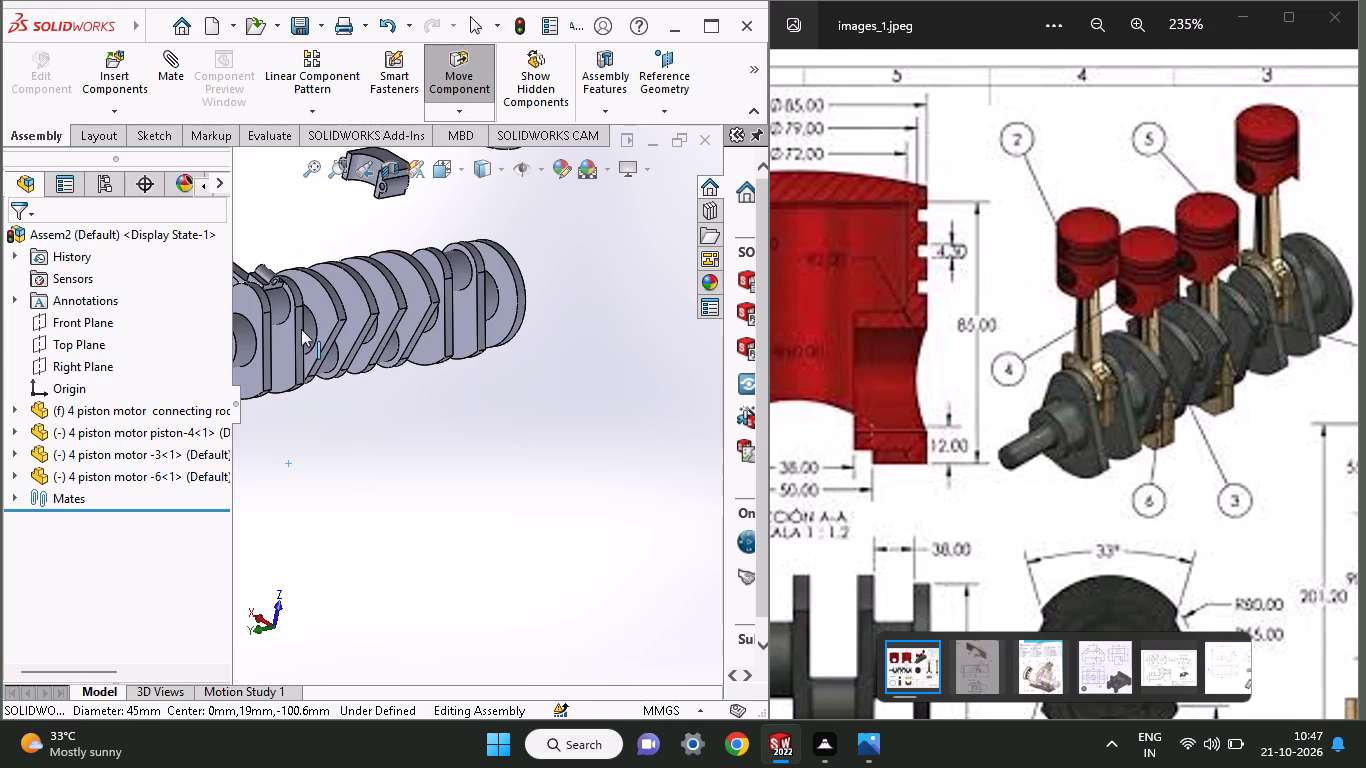
{"action": "left_click_drag", "start_coordinate": [301, 329], "coordinate": [292, 337]}
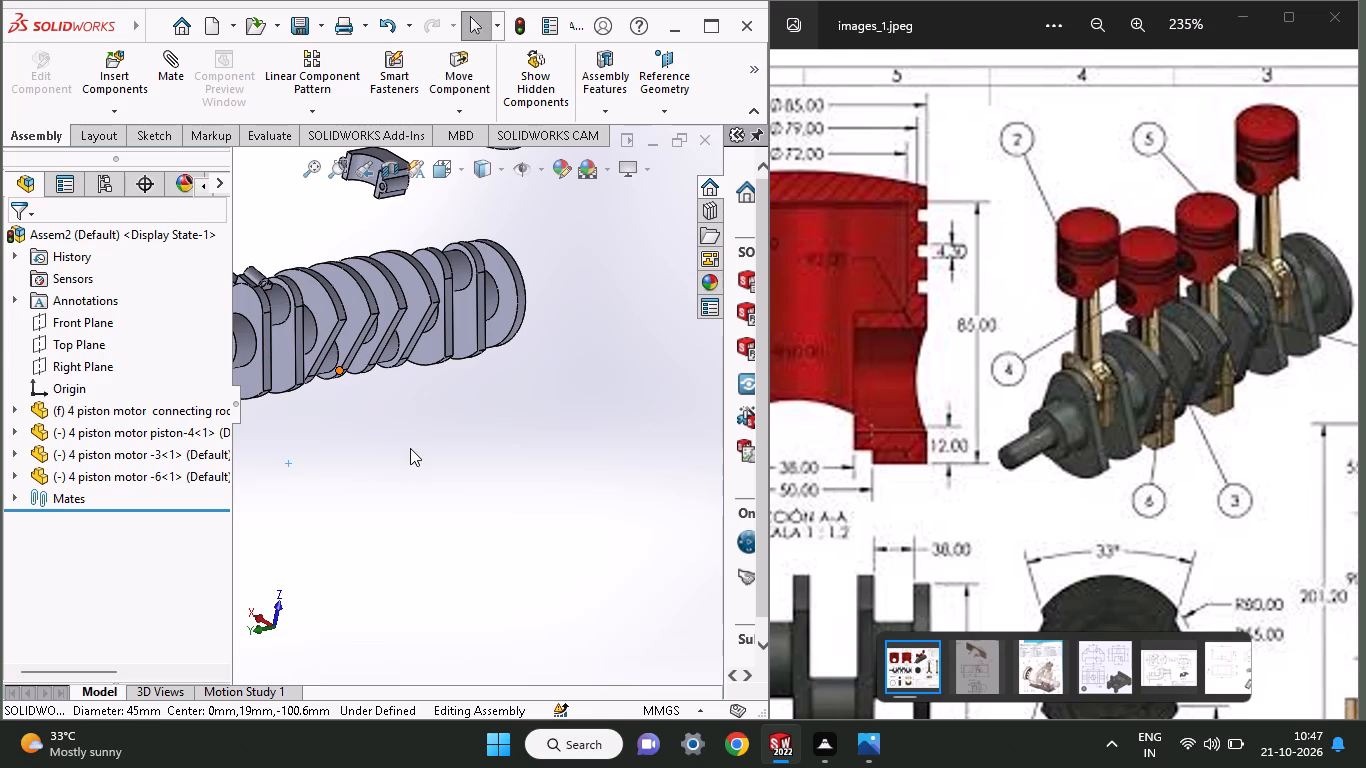
{"action": "scroll", "coordinate": [410, 448], "scroll_direction": "up", "scroll_amount": 3, "text": "ctrl"}
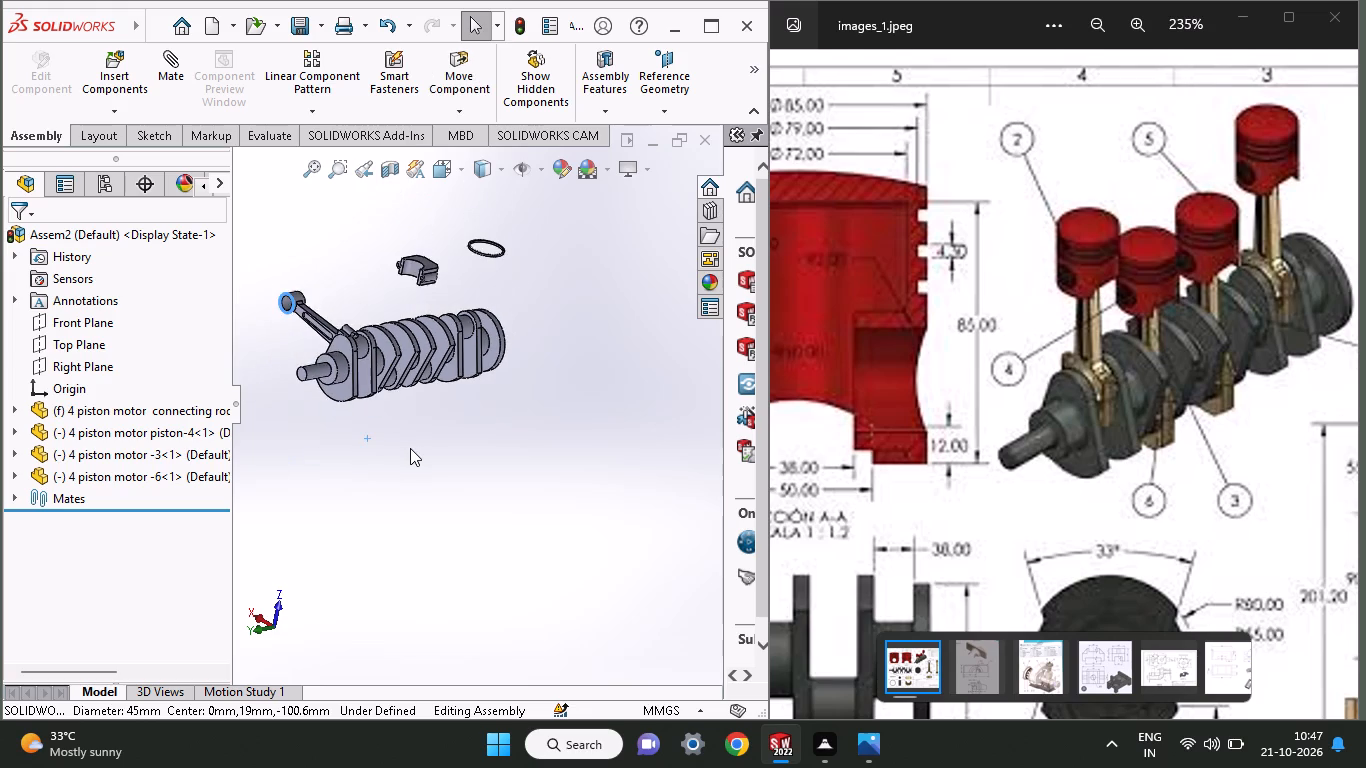
{"action": "scroll", "coordinate": [410, 448], "scroll_direction": "down", "scroll_amount": 3, "text": "ctrl"}
{"action": "scroll", "coordinate": [298, 393], "scroll_direction": "up", "scroll_amount": 4, "text": "ctrl"}
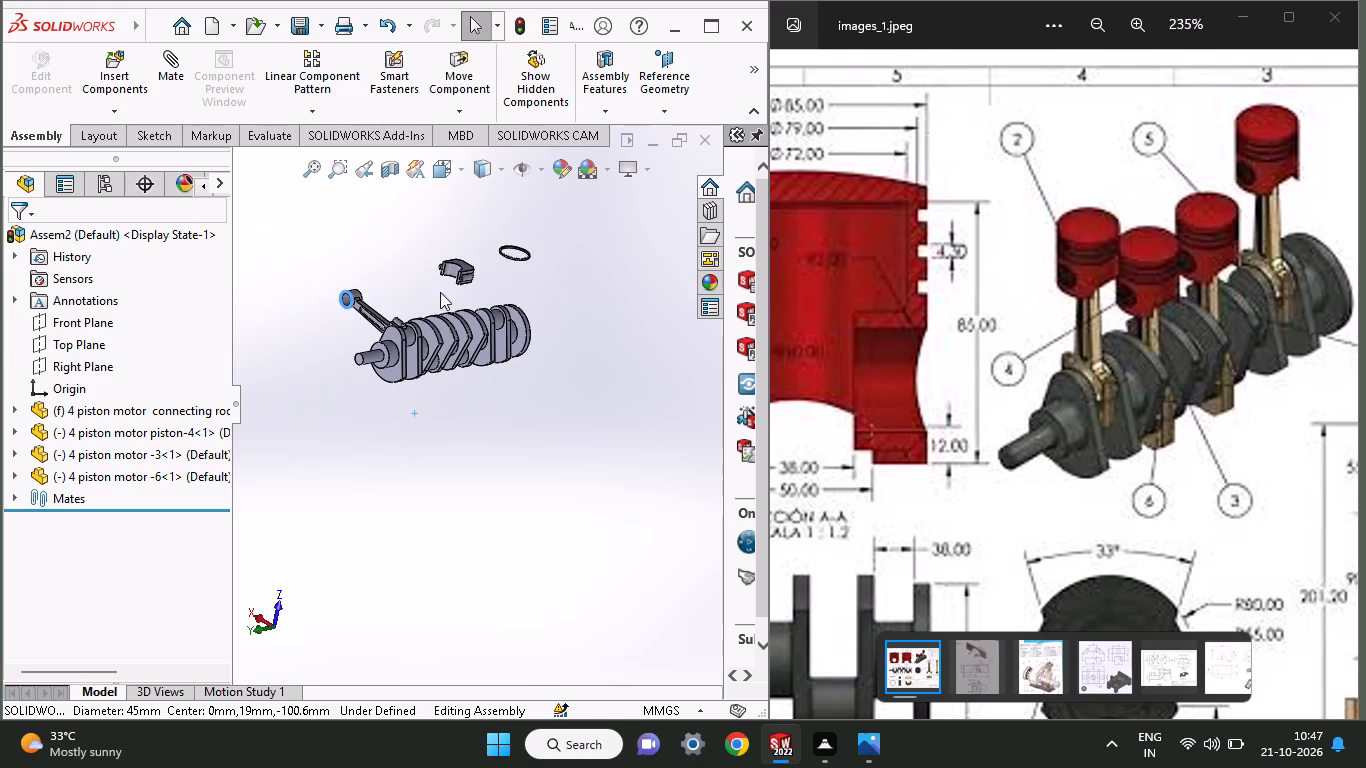
{"action": "scroll", "coordinate": [352, 346], "scroll_direction": "down", "scroll_amount": 4, "text": "ctrl"}
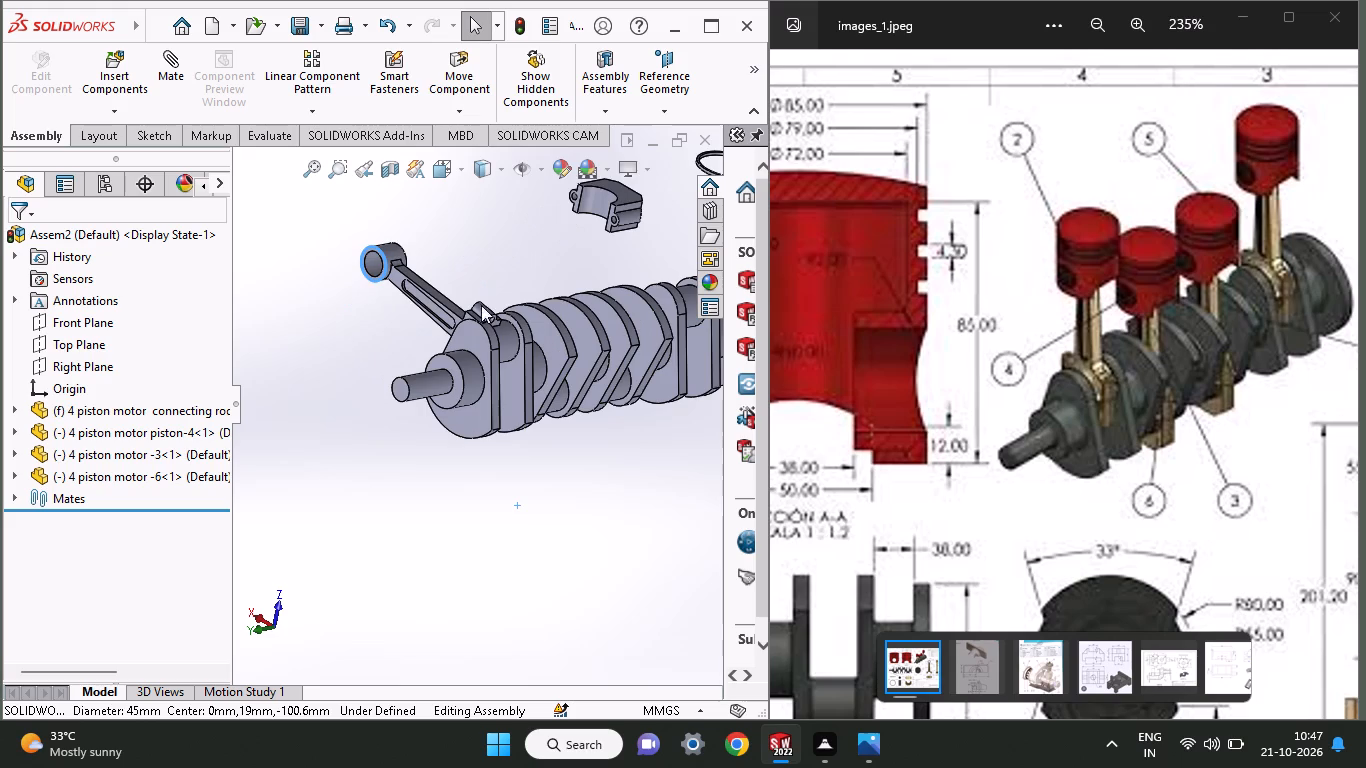
{"action": "scroll", "coordinate": [495, 304], "scroll_direction": "down", "scroll_amount": 2, "text": "ctrl"}
{"action": "scroll", "coordinate": [495, 304], "scroll_direction": "up", "scroll_amount": 5, "text": "ctrl"}
{"action": "scroll", "coordinate": [596, 379], "scroll_direction": "down", "scroll_amount": 2, "text": "ctrl"}
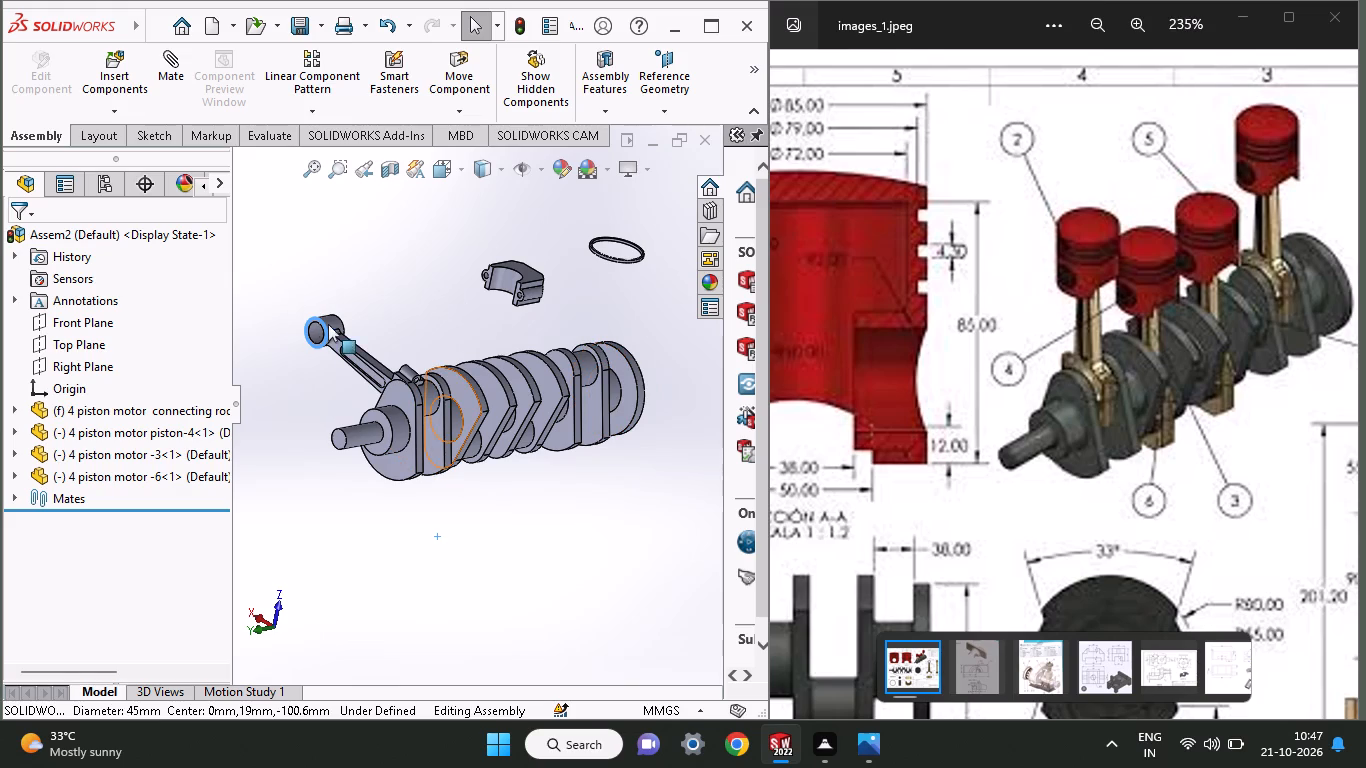
{"action": "left_click", "coordinate": [442, 254]}
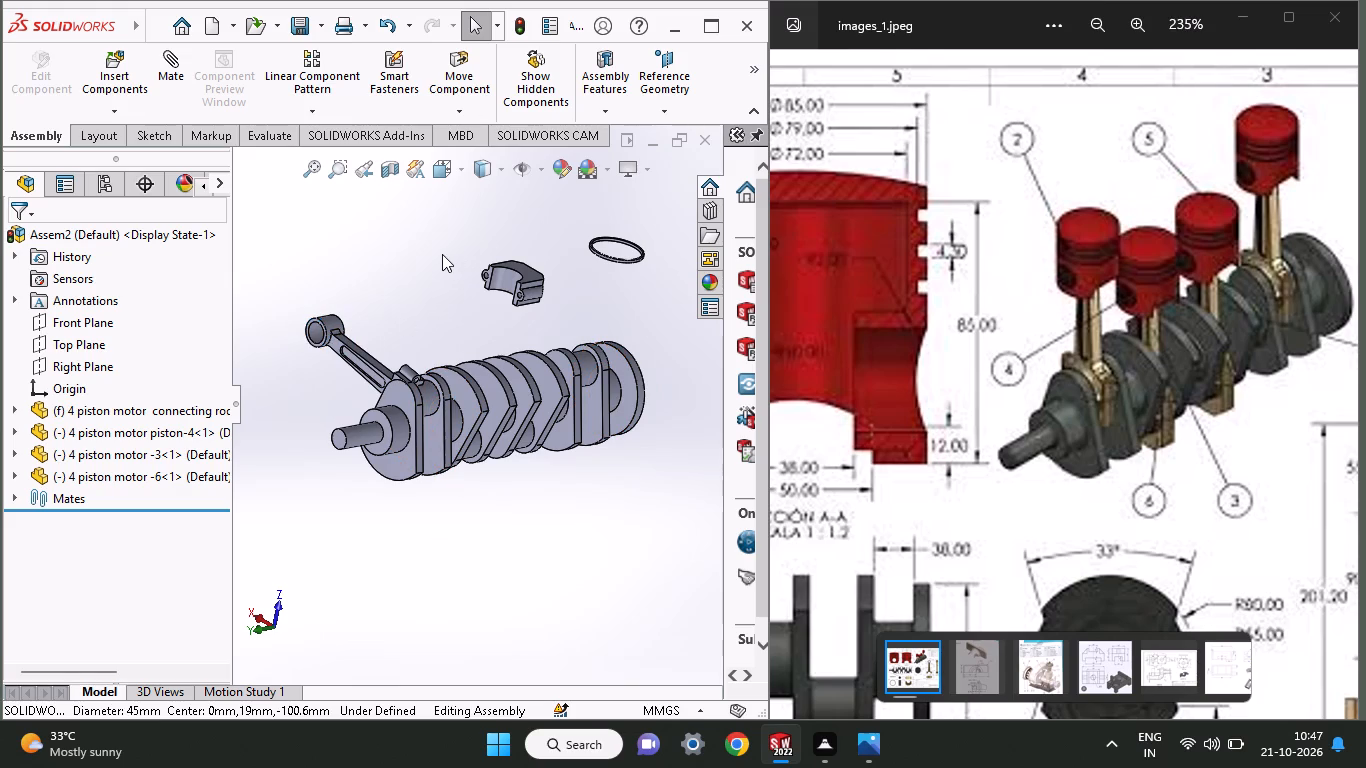
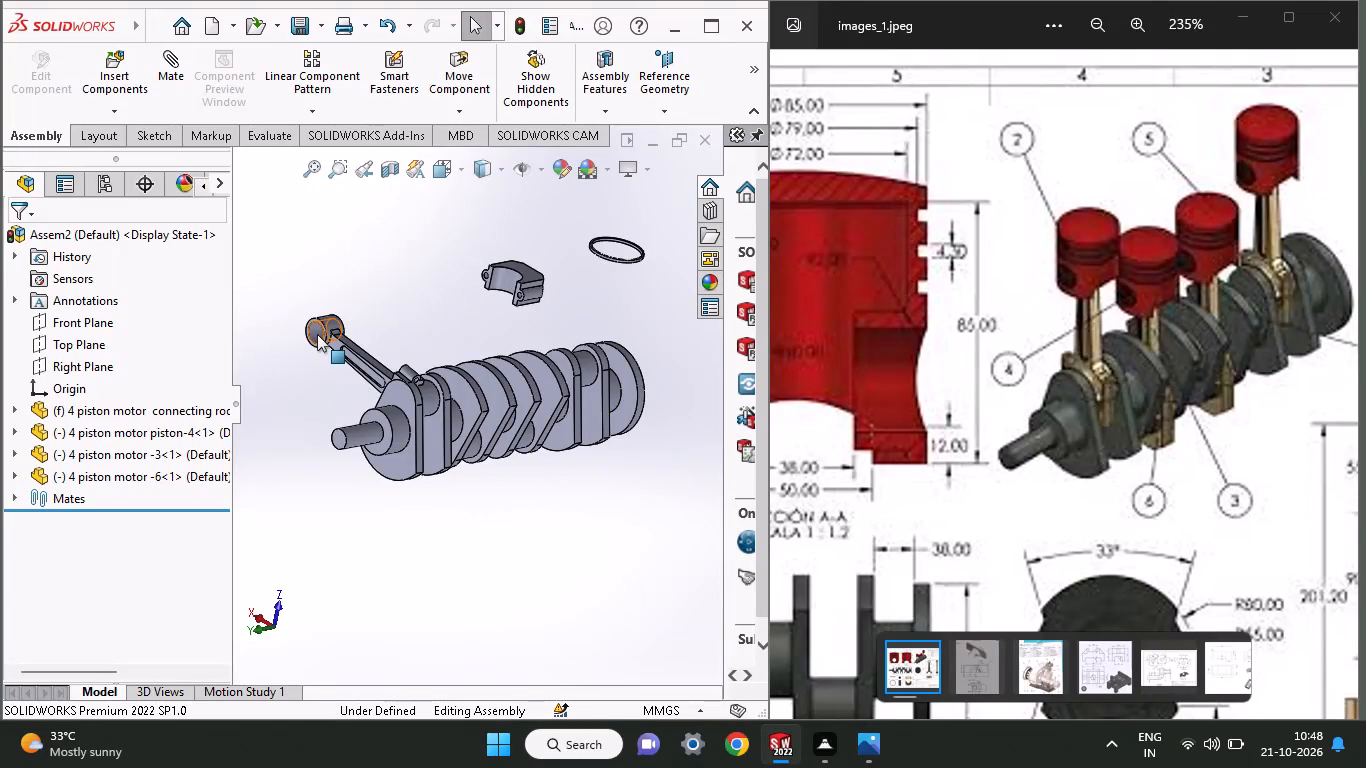
Swing the connecting rod back and forth about the first crankpin, leaving its small end tilted out beside the crankshaft.
{"action": "left_click_drag", "start_coordinate": [317, 334], "coordinate": [412, 297]}
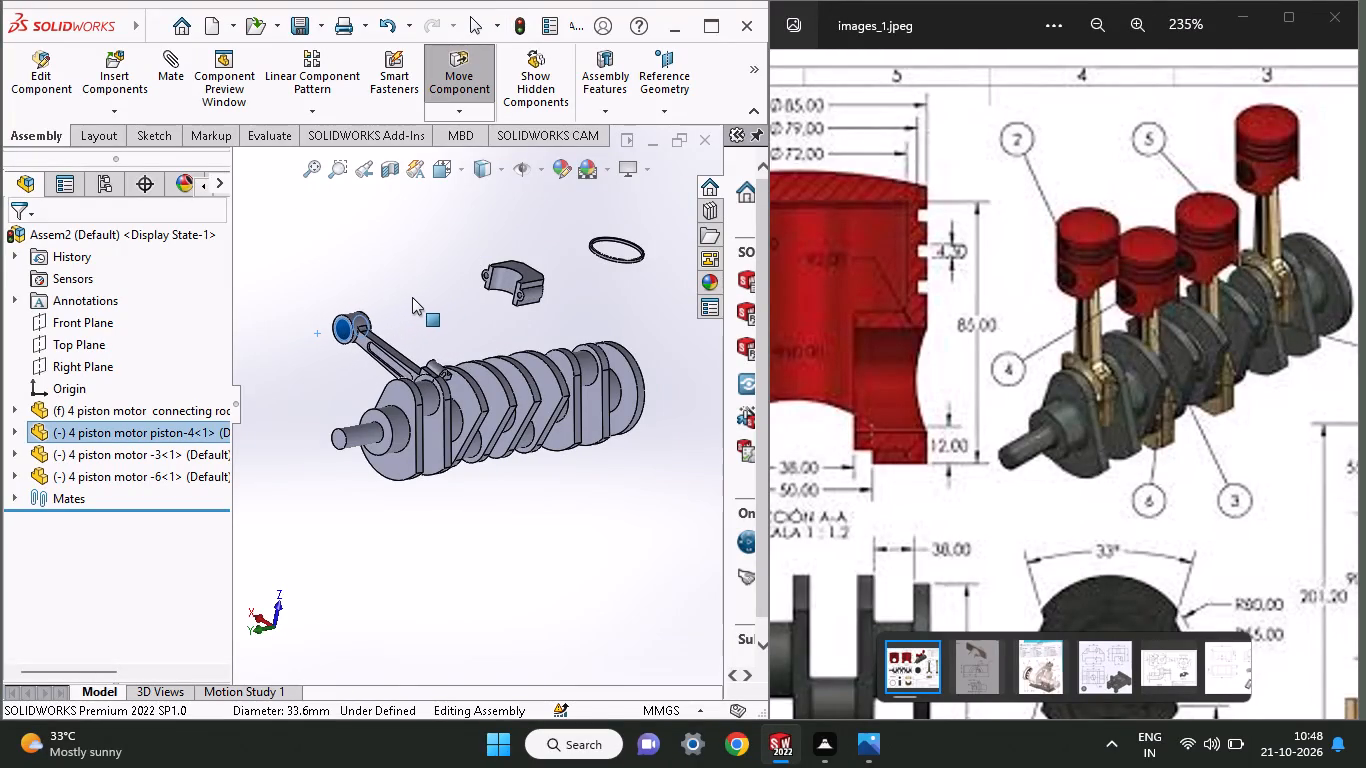
{"action": "left_click_drag", "start_coordinate": [412, 297], "coordinate": [391, 309]}
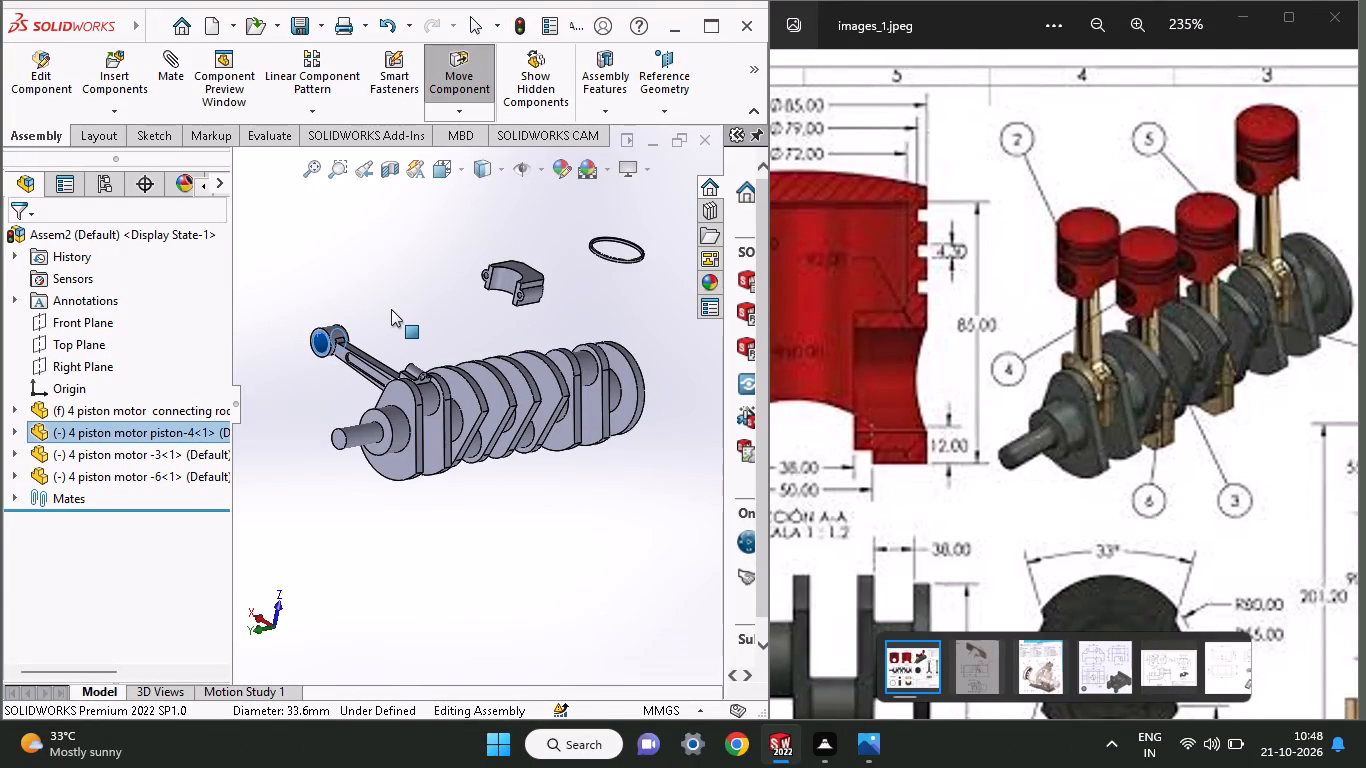
{"action": "left_click_drag", "start_coordinate": [391, 309], "coordinate": [388, 309]}
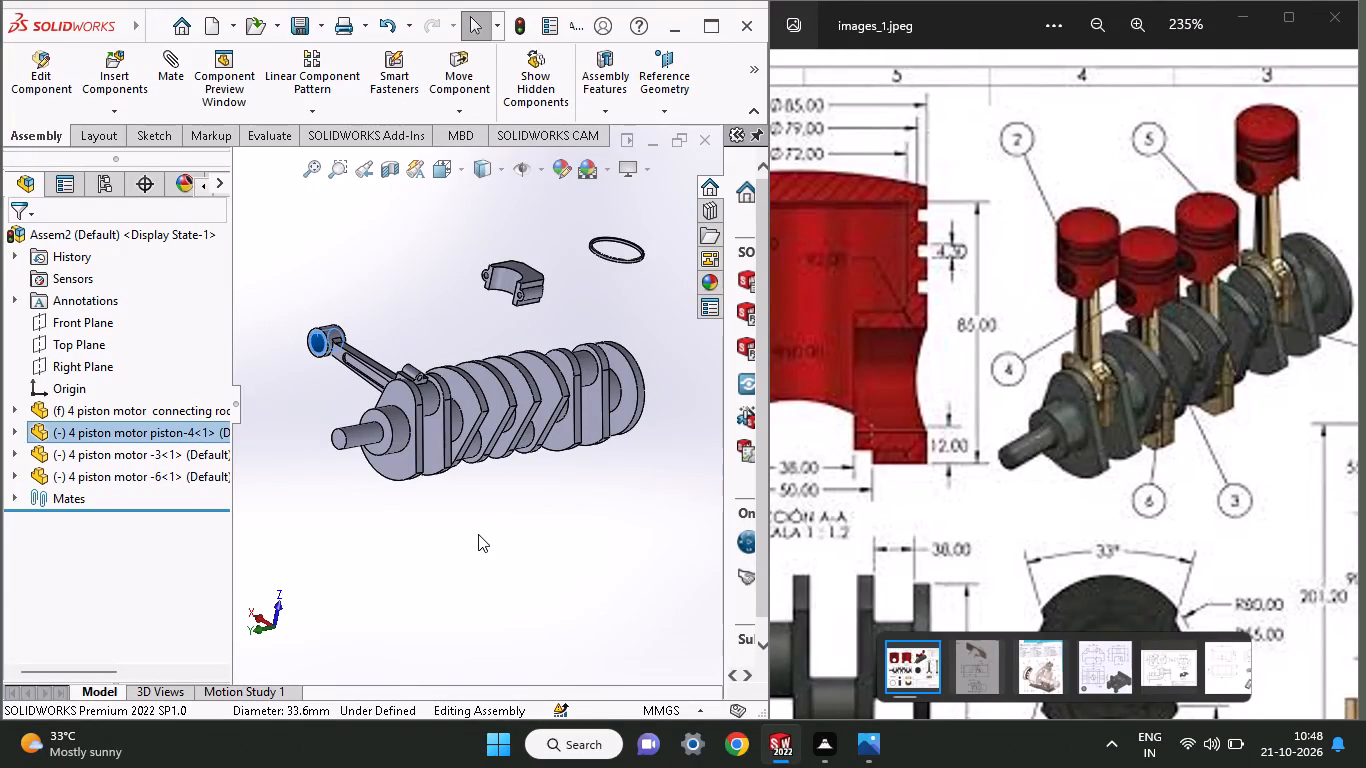
Add a coincident mate between a bolt-hole edge of the bearing cap and the connecting rod's exposed bolt-hole edge, flipping the mate alignment.
{"action": "scroll", "coordinate": [529, 380], "scroll_direction": "up", "scroll_amount": 1}
{"action": "scroll", "coordinate": [489, 383], "scroll_direction": "down", "scroll_amount": 2, "text": "ctrl"}
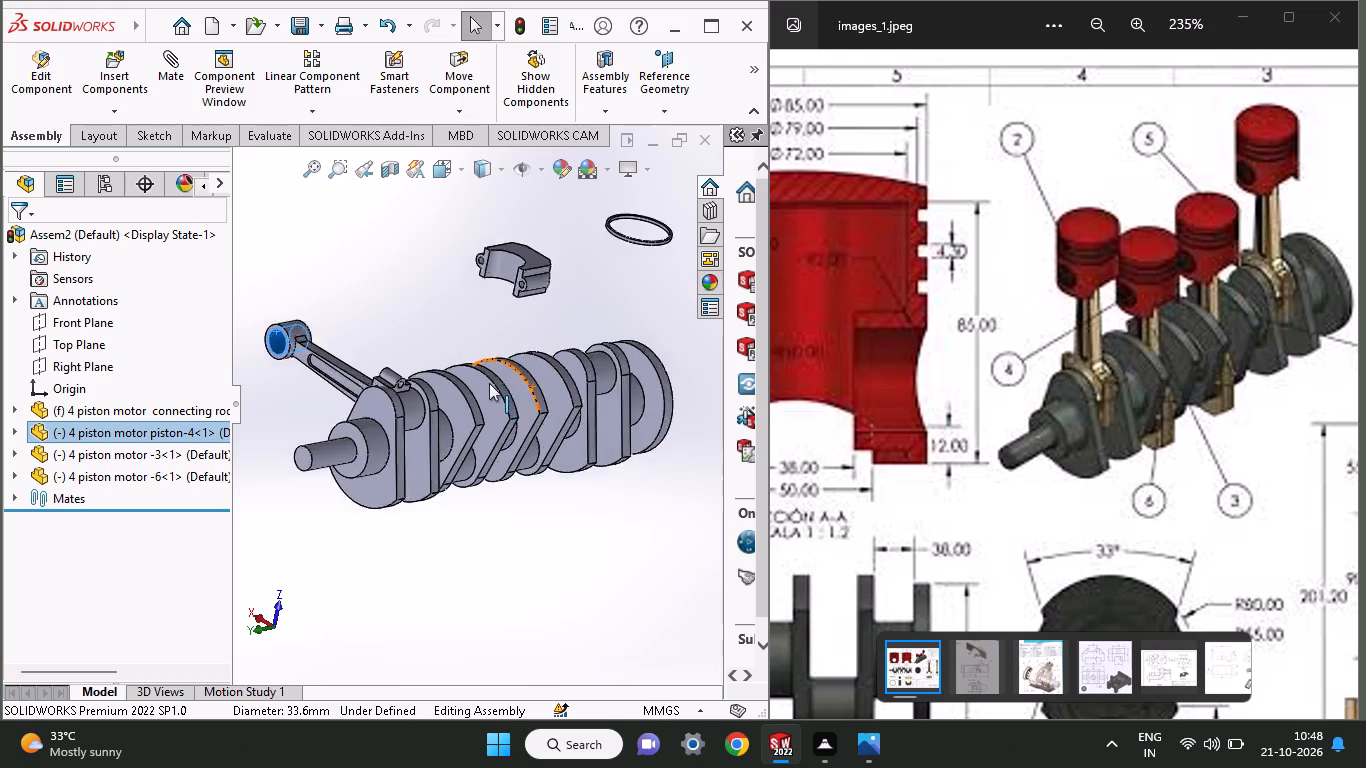
{"action": "scroll", "coordinate": [489, 383], "scroll_direction": "down", "scroll_amount": 2, "text": "ctrl"}
{"action": "scroll", "coordinate": [375, 433], "scroll_direction": "down", "scroll_amount": 3, "text": "ctrl"}
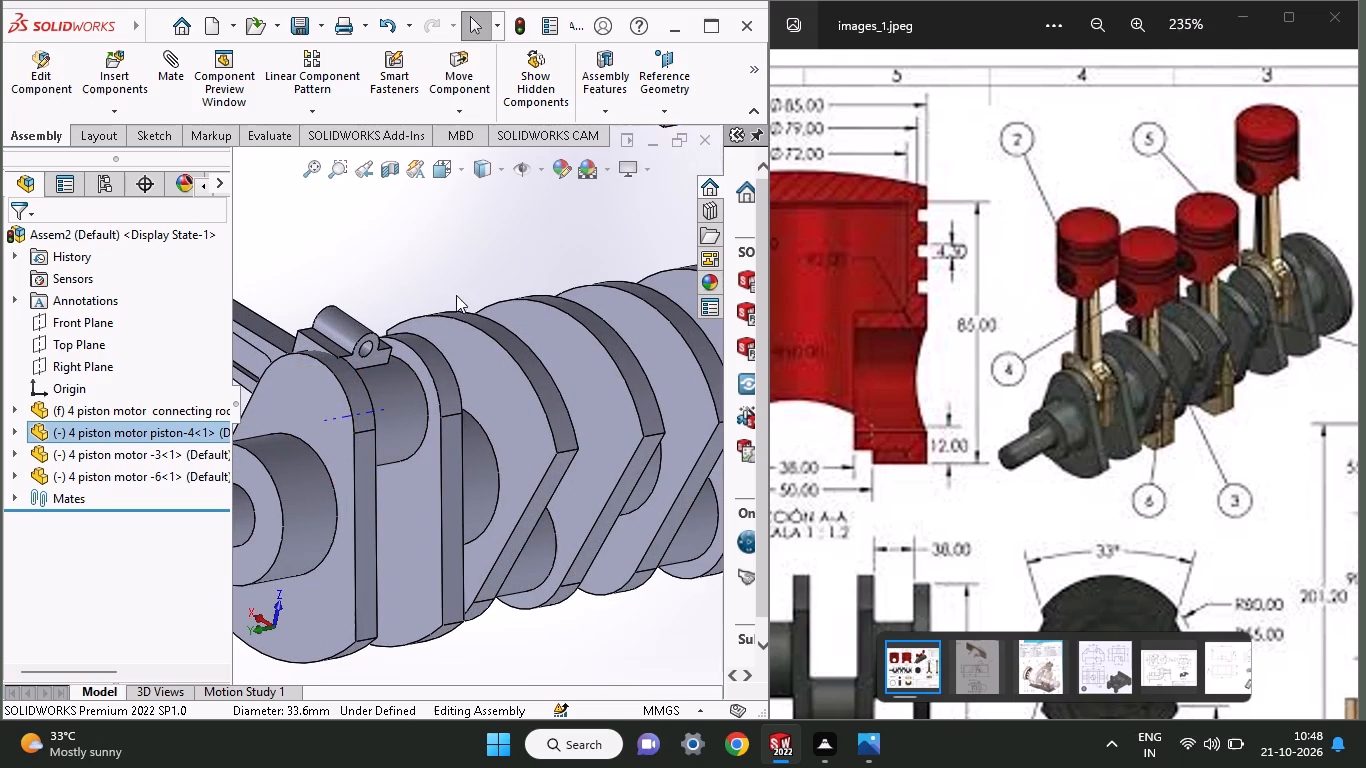
{"action": "middle_click_drag", "start_coordinate": [521, 284], "coordinate": [550, 305]}
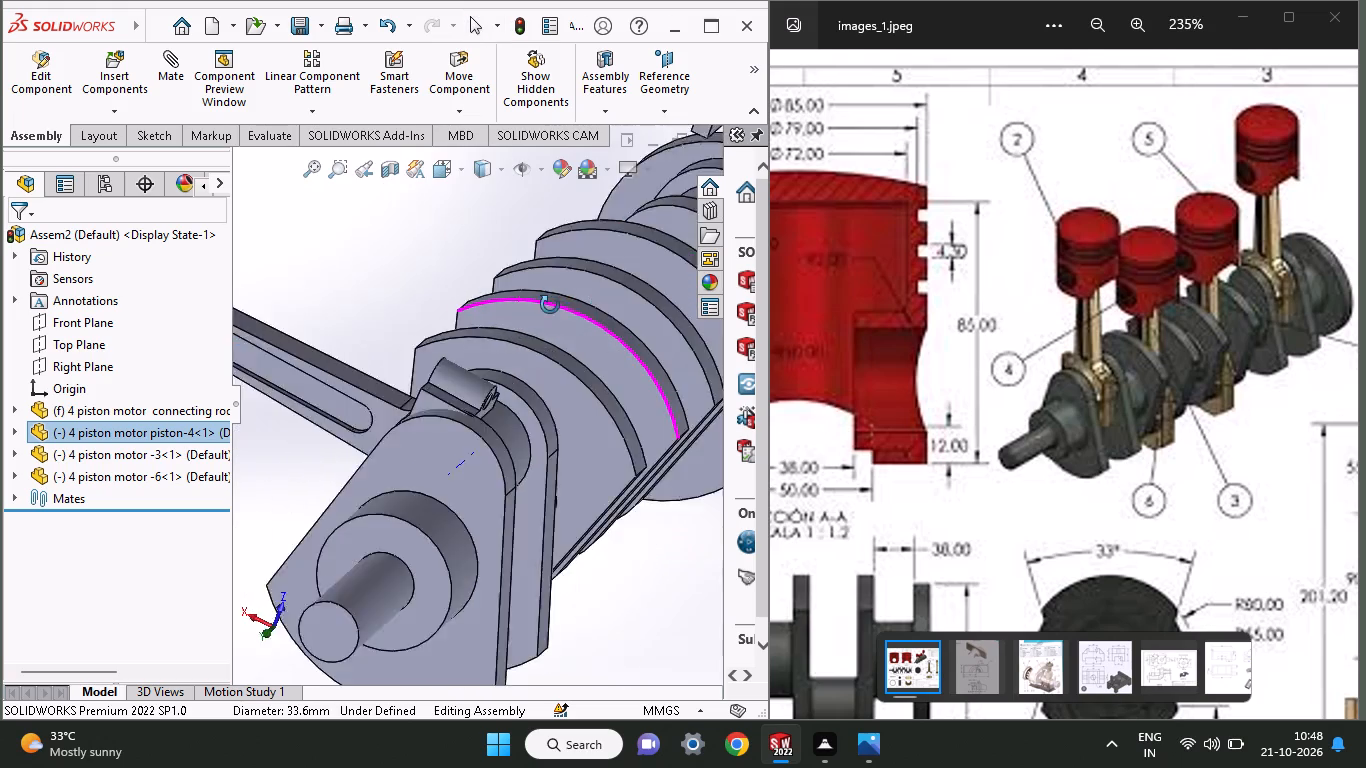
{"action": "middle_click_drag", "start_coordinate": [550, 305], "coordinate": [511, 270]}
{"action": "scroll", "coordinate": [511, 270], "scroll_direction": "up", "scroll_amount": 2, "text": "ctrl"}
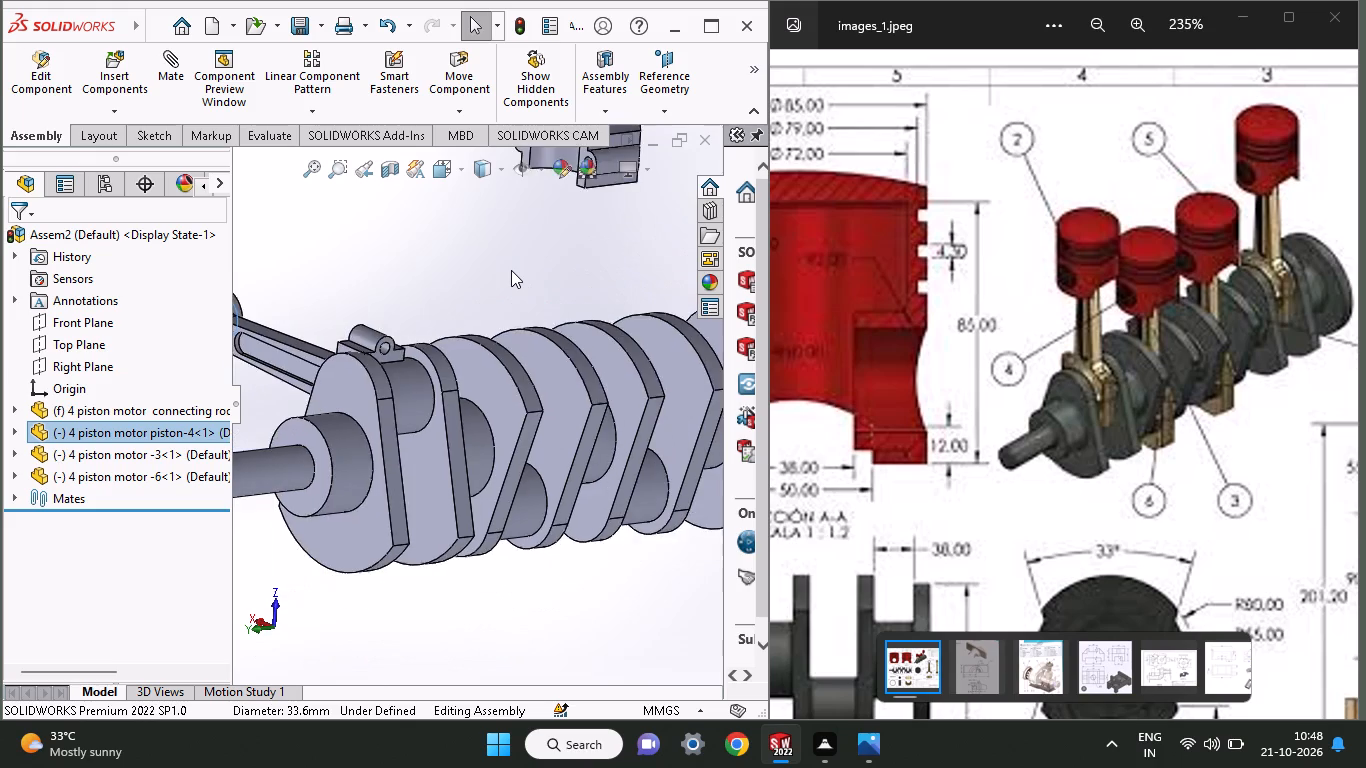
{"action": "scroll", "coordinate": [511, 270], "scroll_direction": "up", "scroll_amount": 3, "text": "ctrl"}
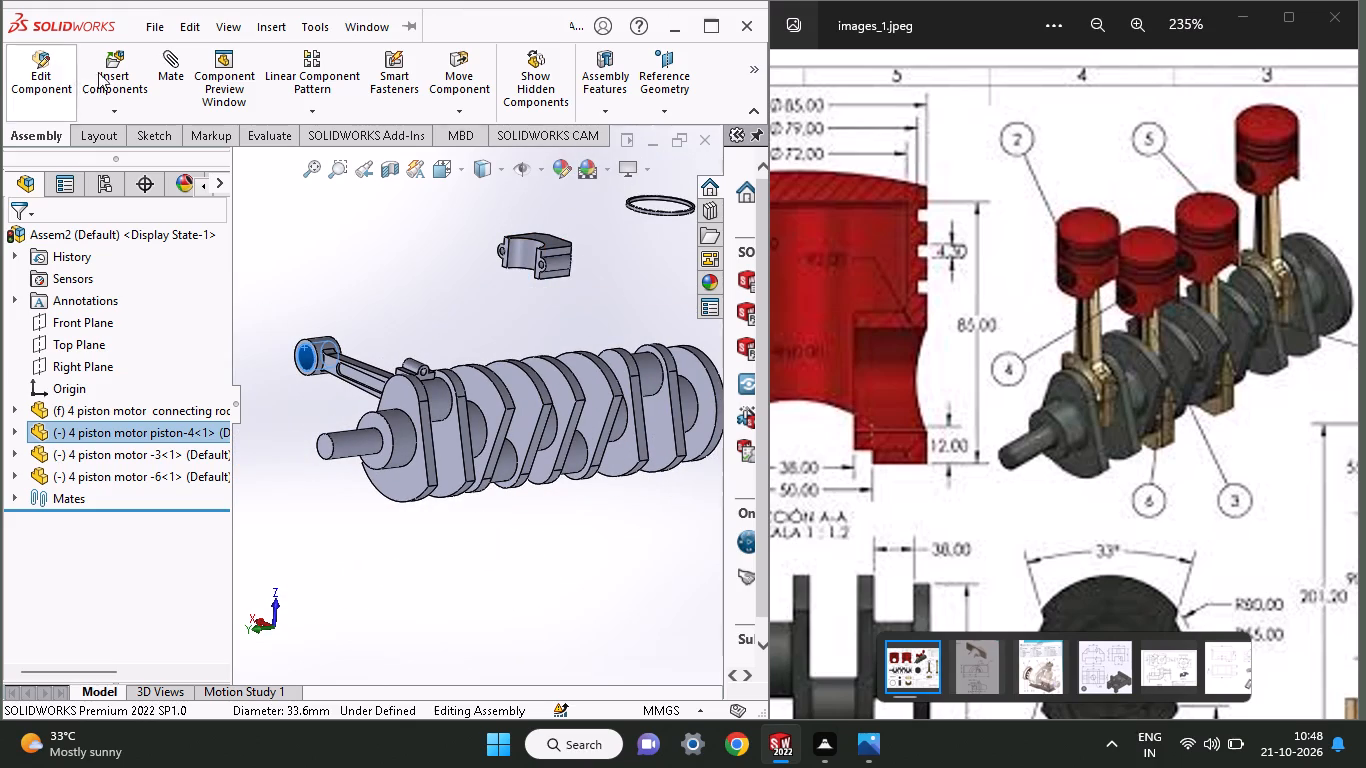
{"action": "left_click", "coordinate": [171, 62]}
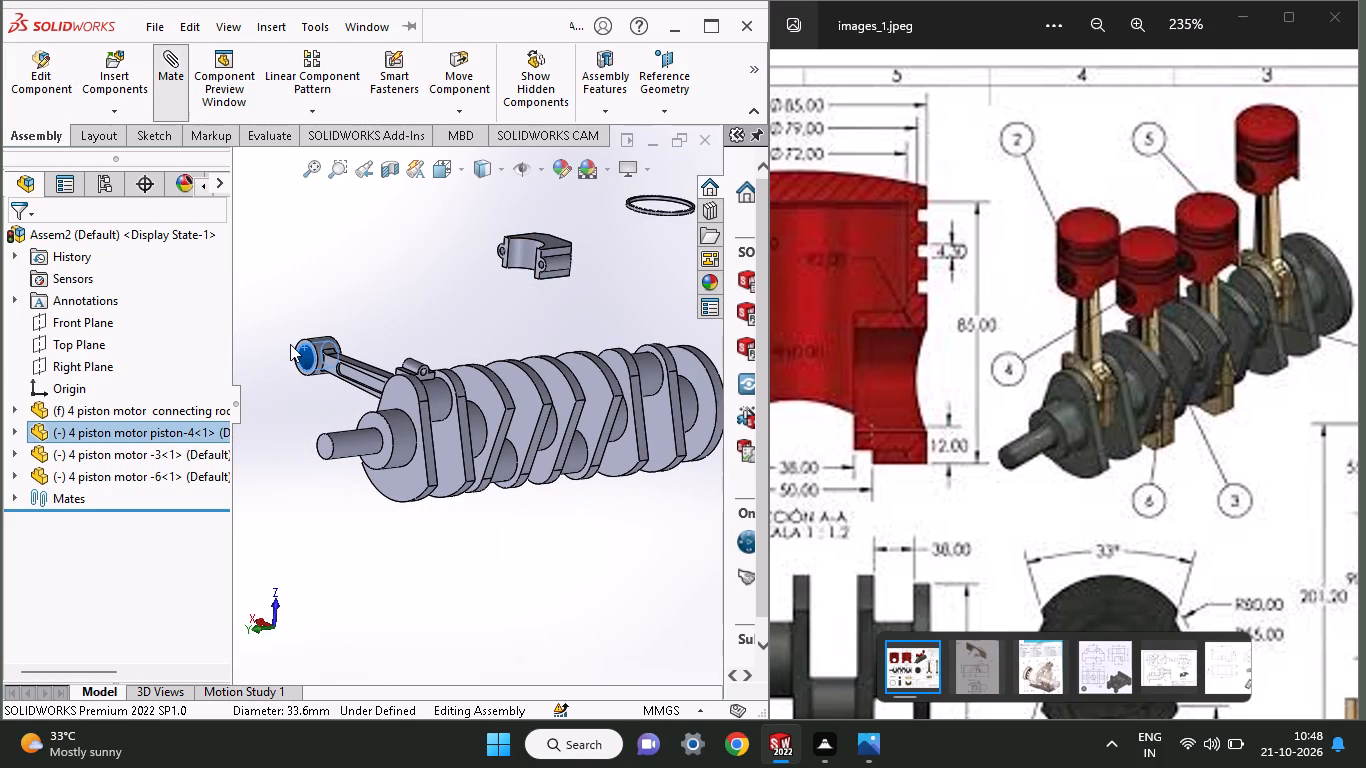
{"action": "right_click", "coordinate": [110, 365]}
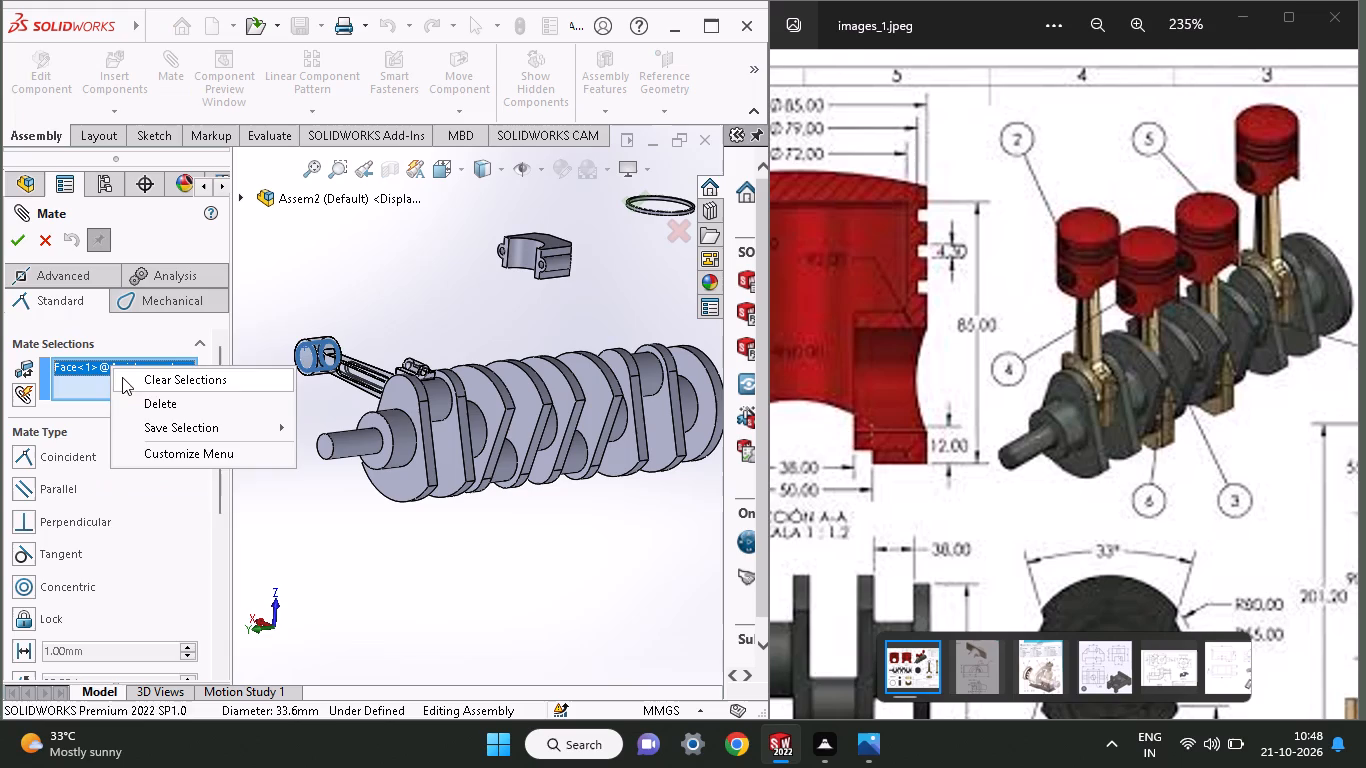
{"action": "left_click", "coordinate": [145, 406]}
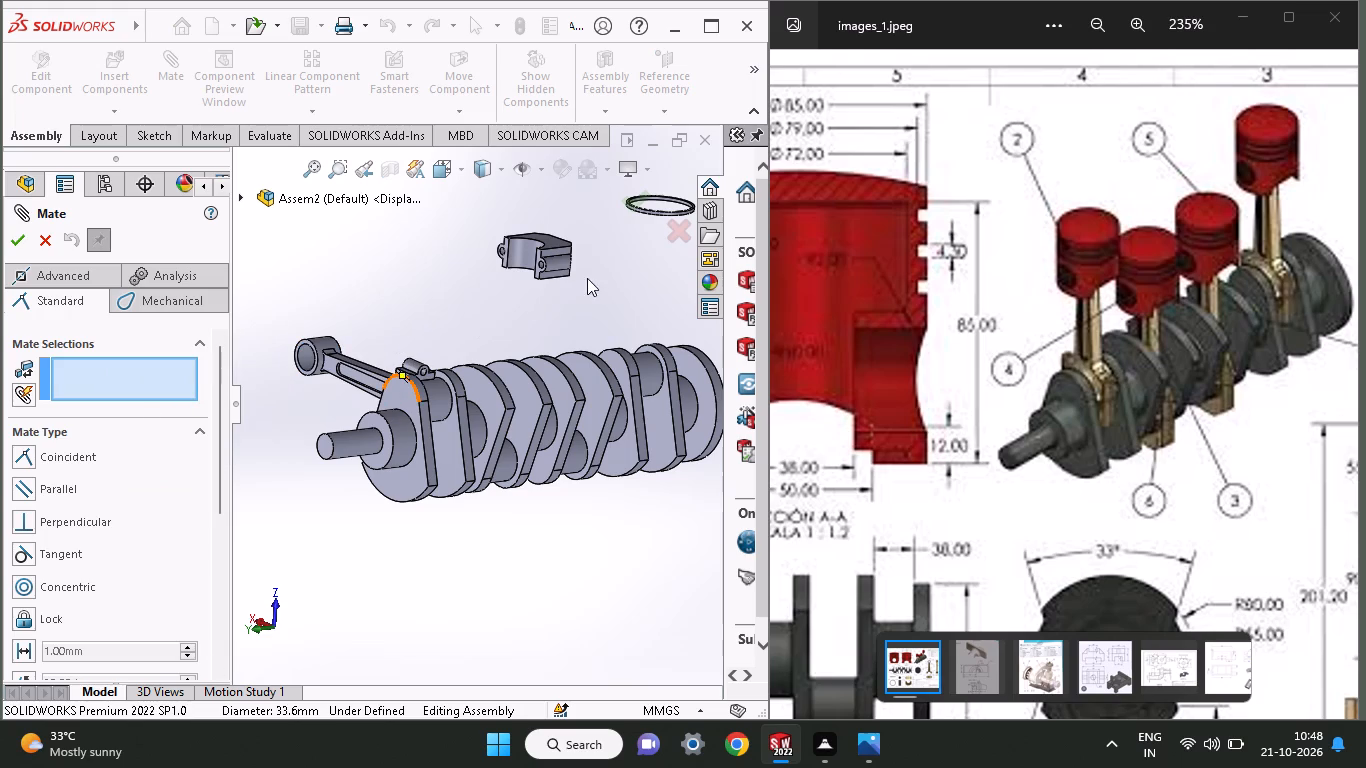
{"action": "left_click", "coordinate": [503, 250]}
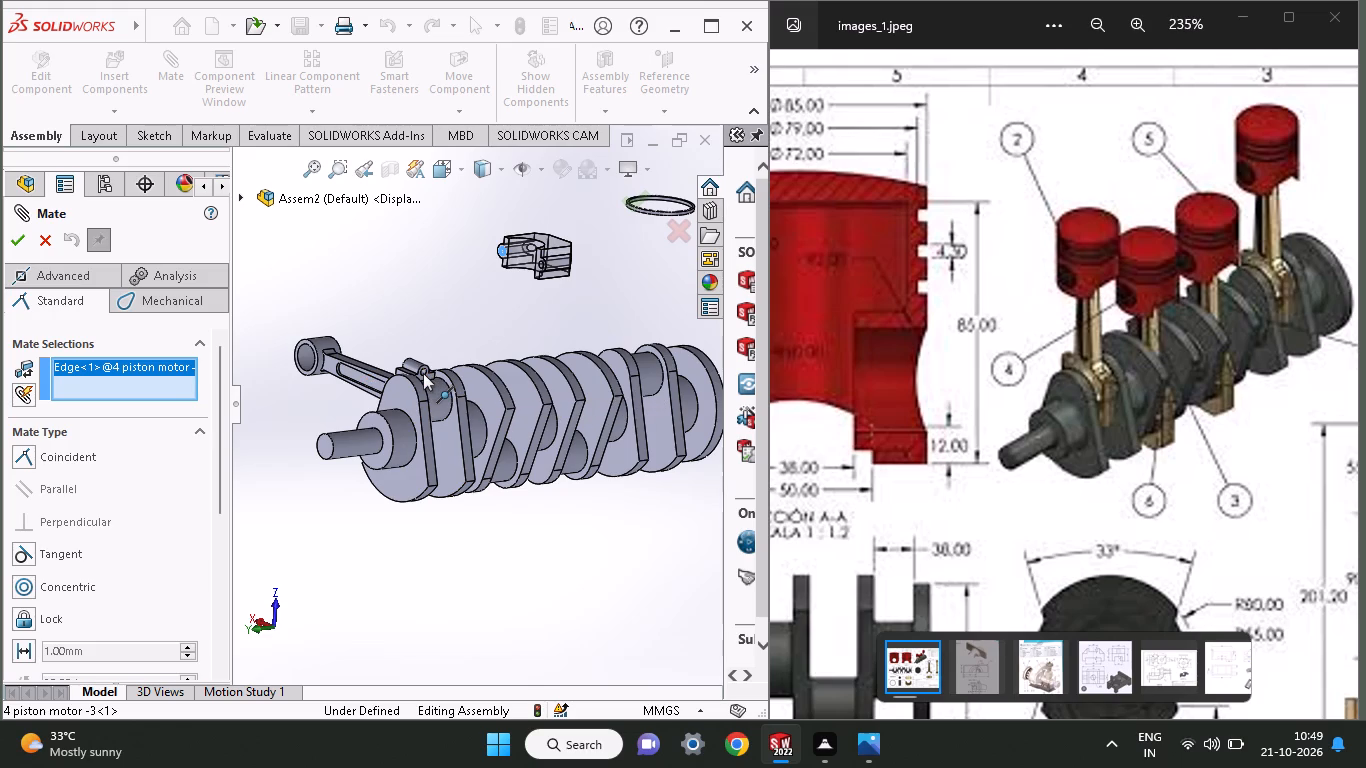
{"action": "scroll", "coordinate": [555, 359], "scroll_direction": "down", "scroll_amount": 6, "text": "ctrl"}
{"action": "scroll", "coordinate": [352, 440], "scroll_direction": "up", "scroll_amount": 5, "text": "ctrl"}
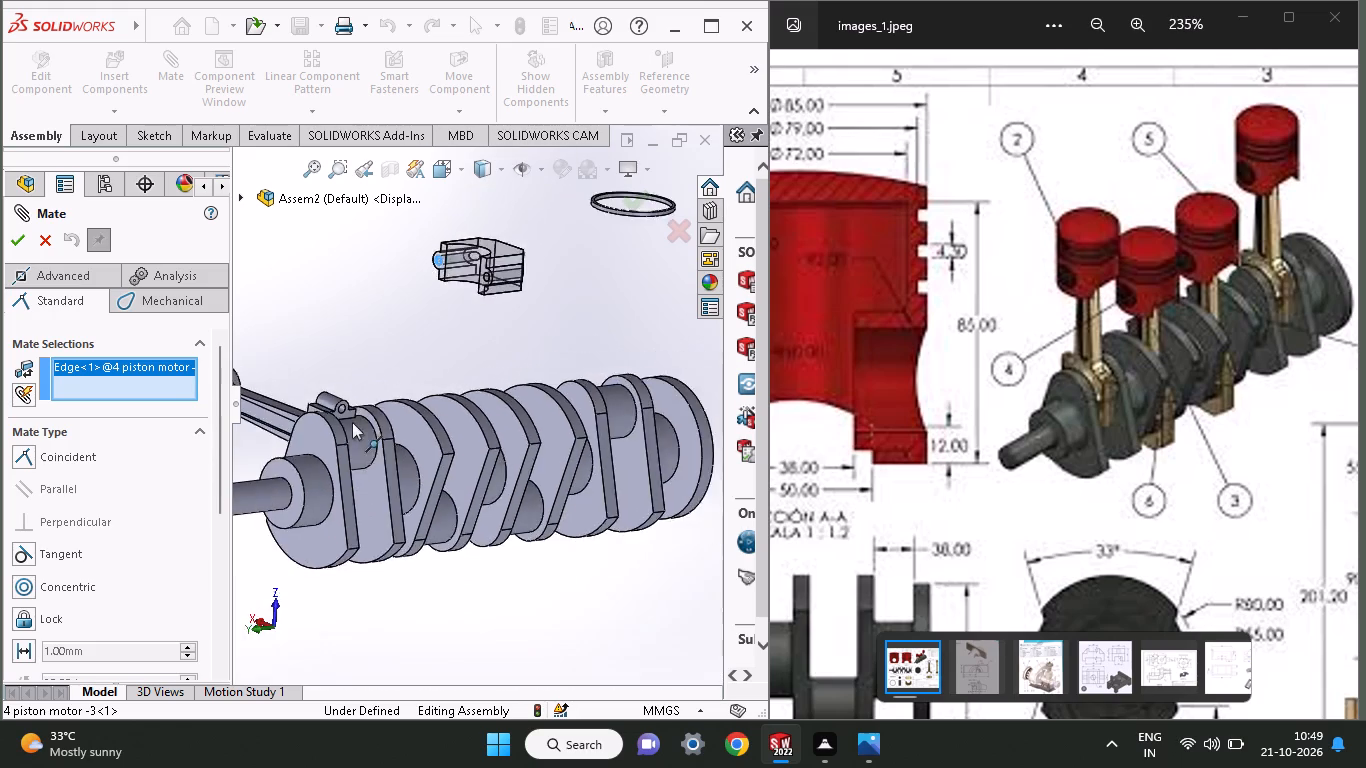
{"action": "scroll", "coordinate": [352, 420], "scroll_direction": "down", "scroll_amount": 8, "text": "ctrl"}
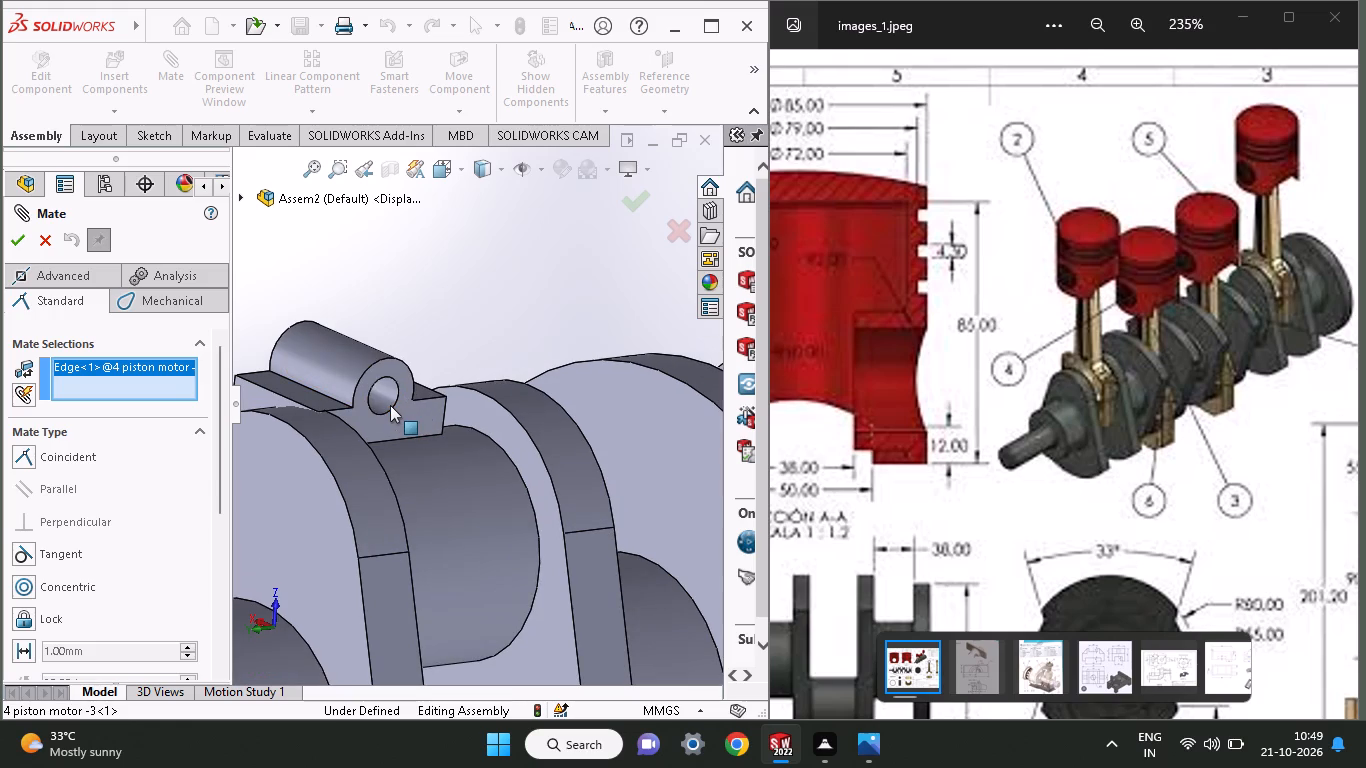
{"action": "left_click", "coordinate": [388, 409]}
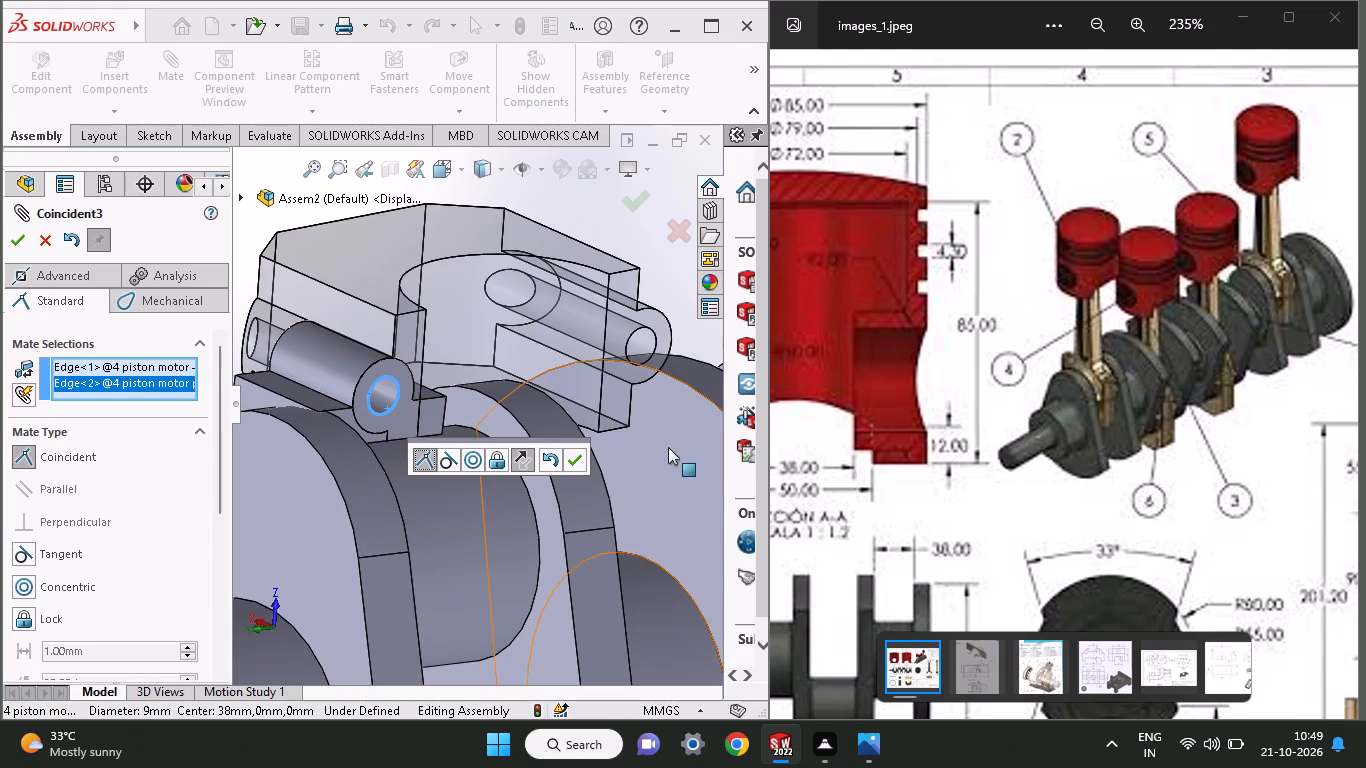
{"action": "left_click", "coordinate": [515, 456]}
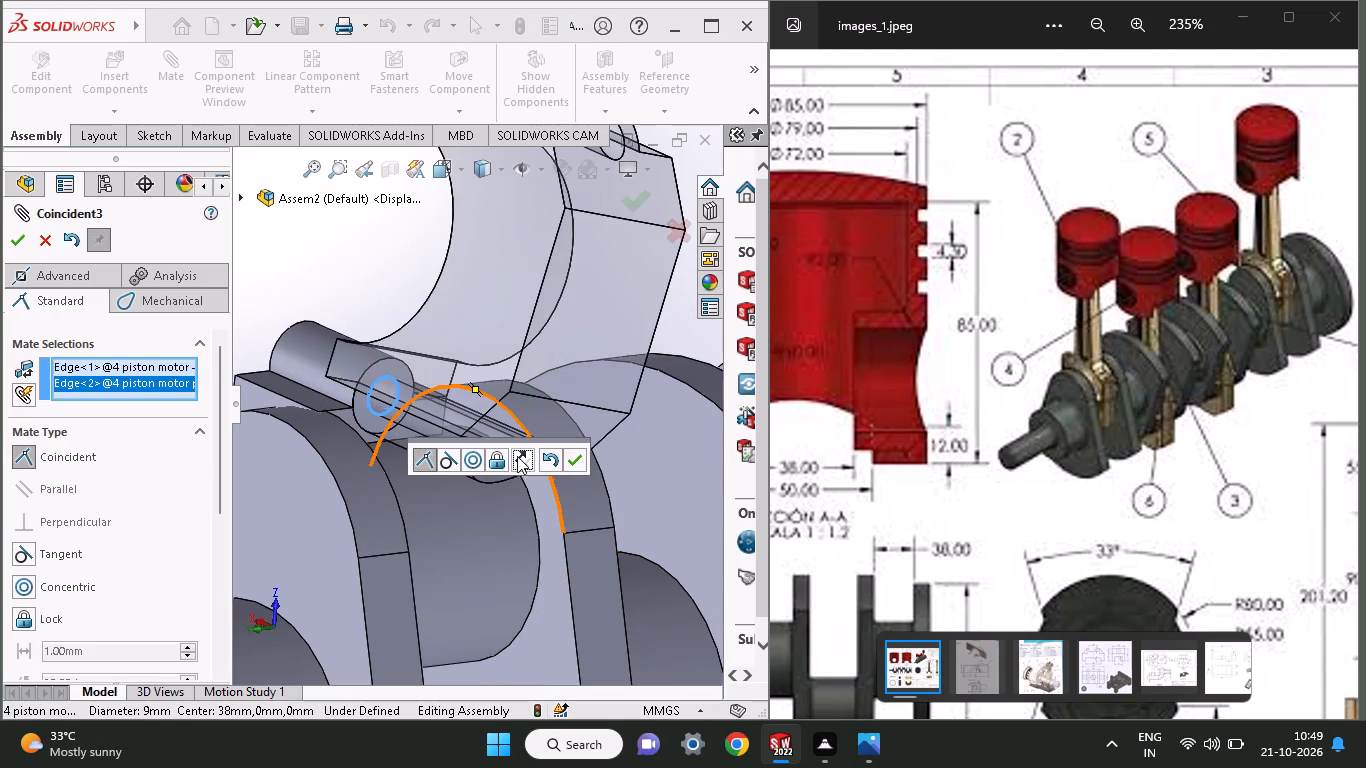
{"action": "left_click", "coordinate": [576, 459]}
Swing the connecting rod and attached bearing cap about the crankpin until the rod's second bolt hole is accessible between the crank webs.
{"action": "scroll", "coordinate": [582, 469], "scroll_direction": "up", "scroll_amount": 2, "text": "ctrl"}
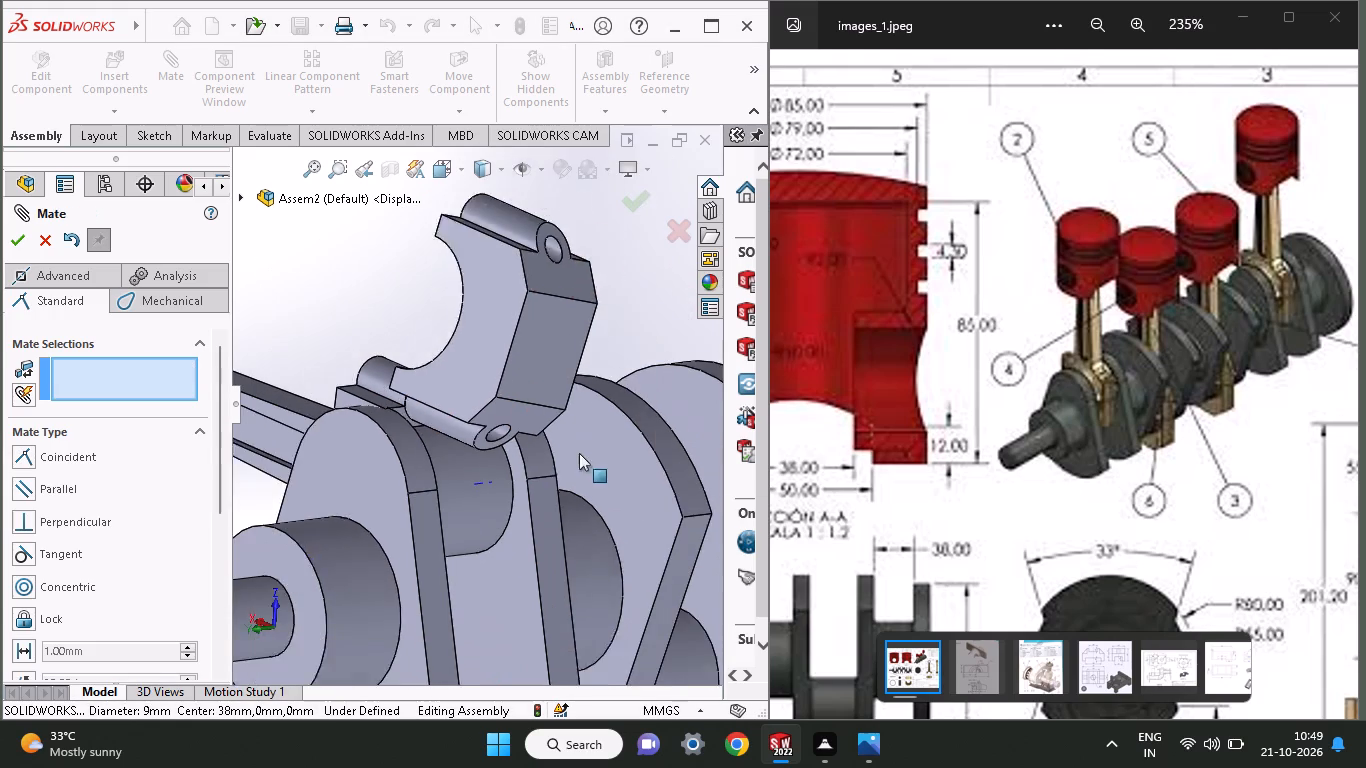
{"action": "scroll", "coordinate": [579, 453], "scroll_direction": "up", "scroll_amount": 2, "text": "ctrl"}
{"action": "left_click_drag", "start_coordinate": [523, 305], "coordinate": [577, 513]}
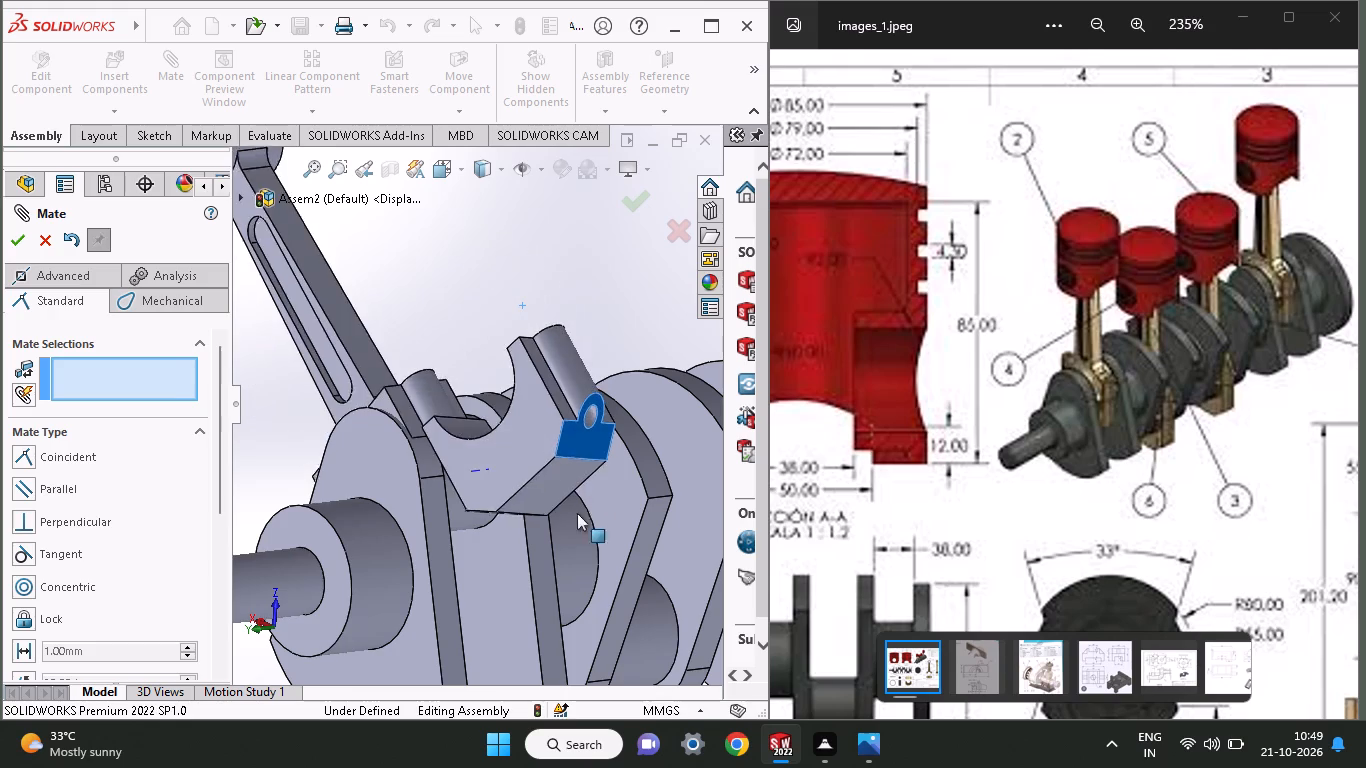
{"action": "left_click_drag", "start_coordinate": [577, 513], "coordinate": [554, 278]}
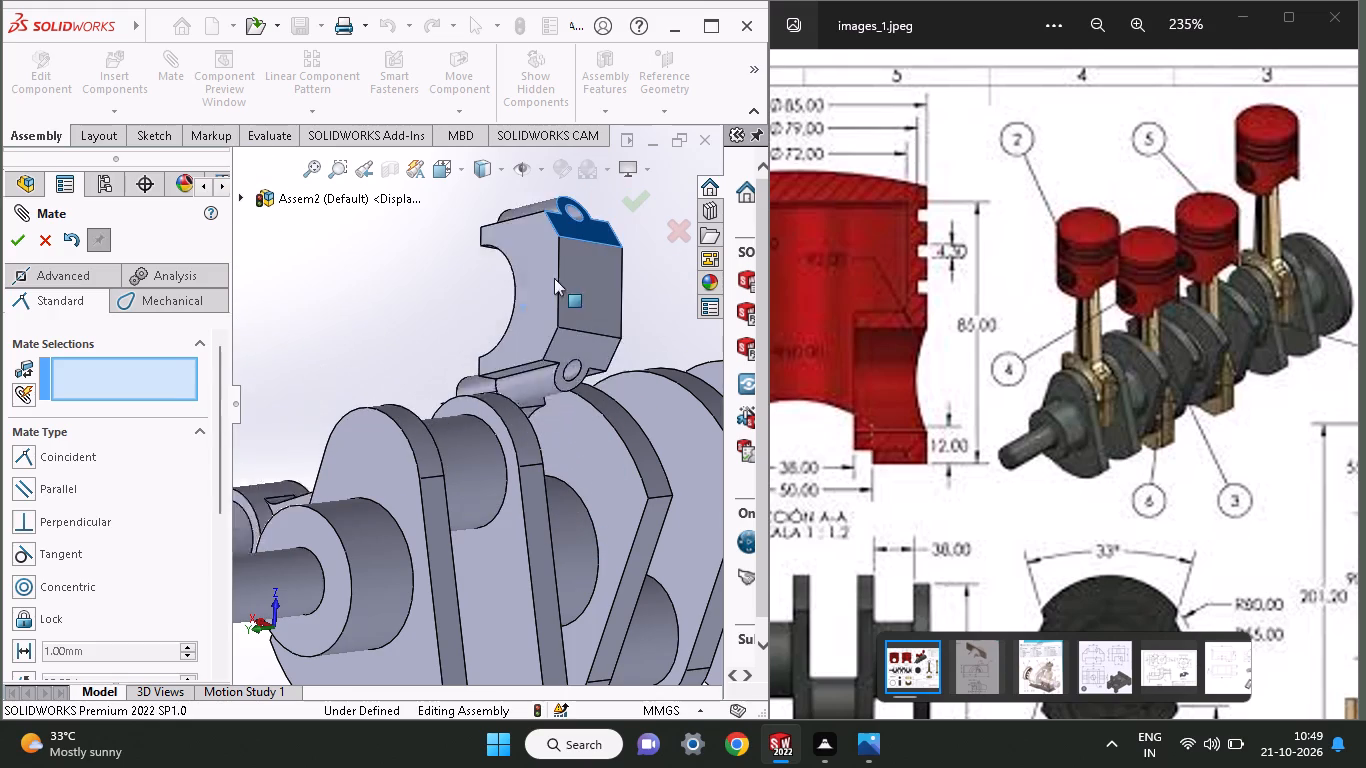
{"action": "left_click_drag", "start_coordinate": [554, 278], "coordinate": [532, 285]}
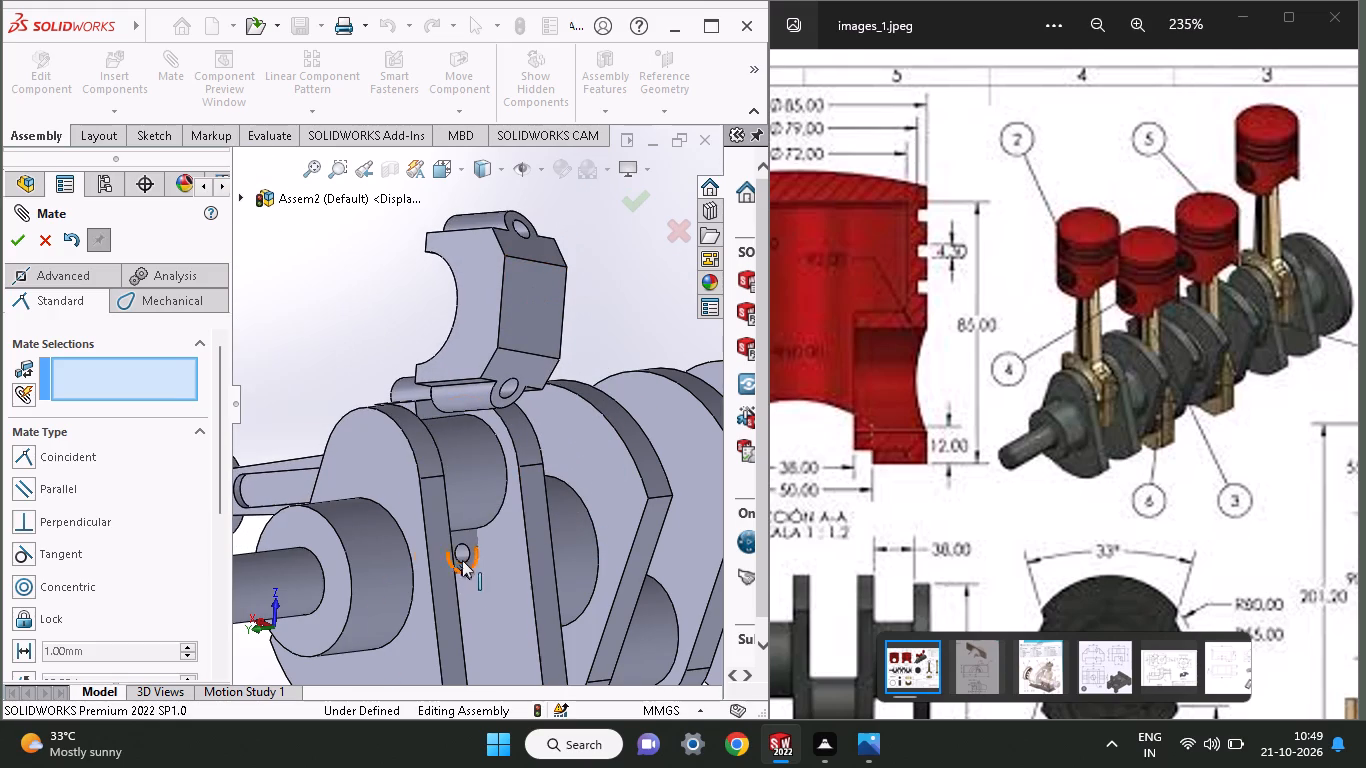
Add a coincident mate between the connecting rod's second bolt-hole edge and the matching bolt-hole edge on the bearing cap.
{"action": "left_click", "coordinate": [462, 556]}
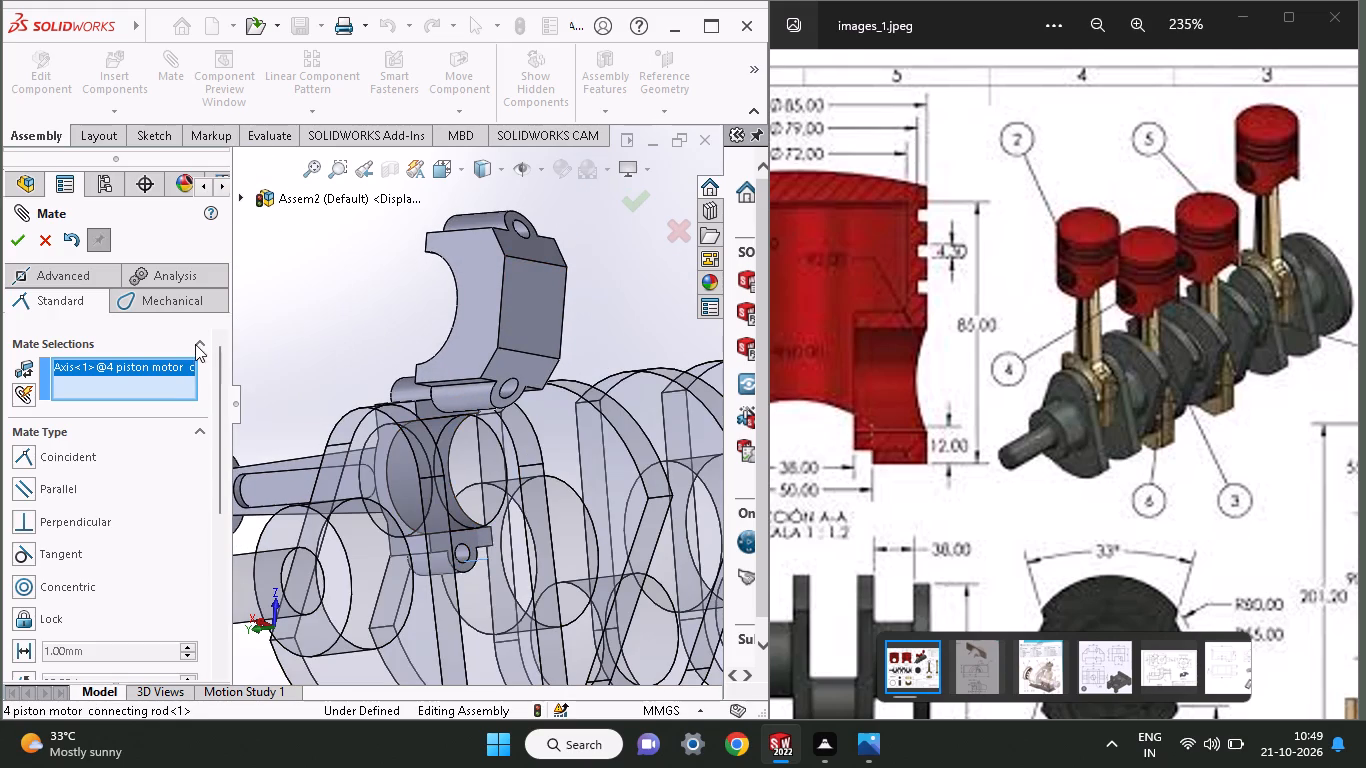
{"action": "right_click", "coordinate": [177, 369]}
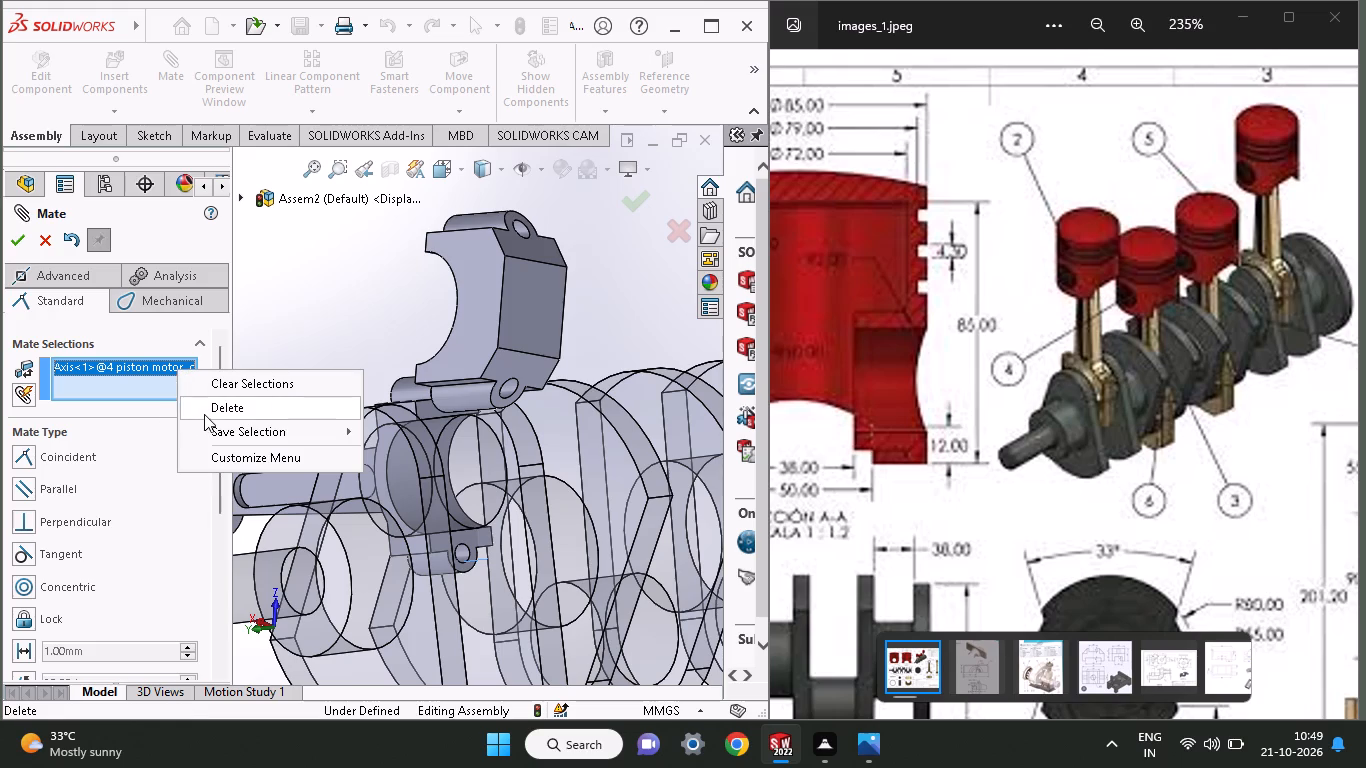
{"action": "left_click", "coordinate": [204, 414]}
{"action": "left_click", "coordinate": [185, 382]}
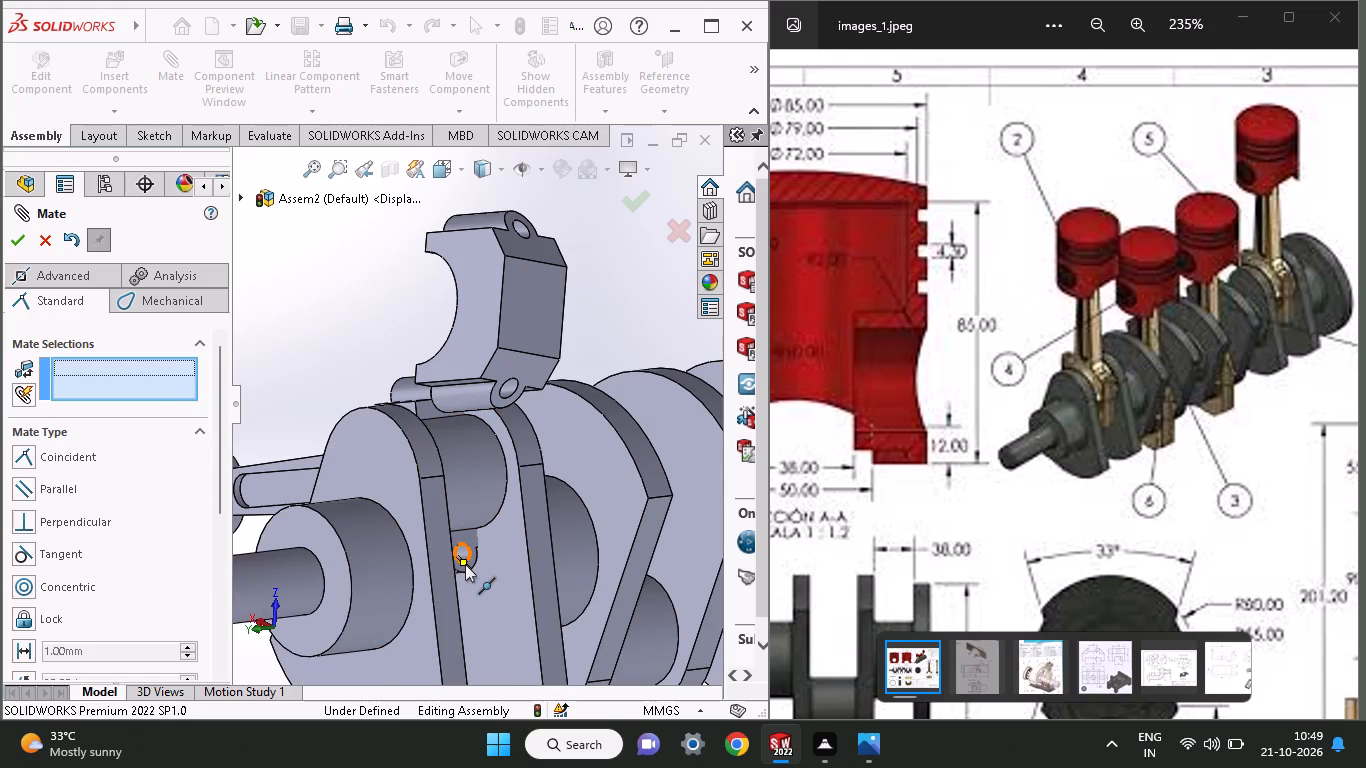
{"action": "left_click", "coordinate": [465, 560]}
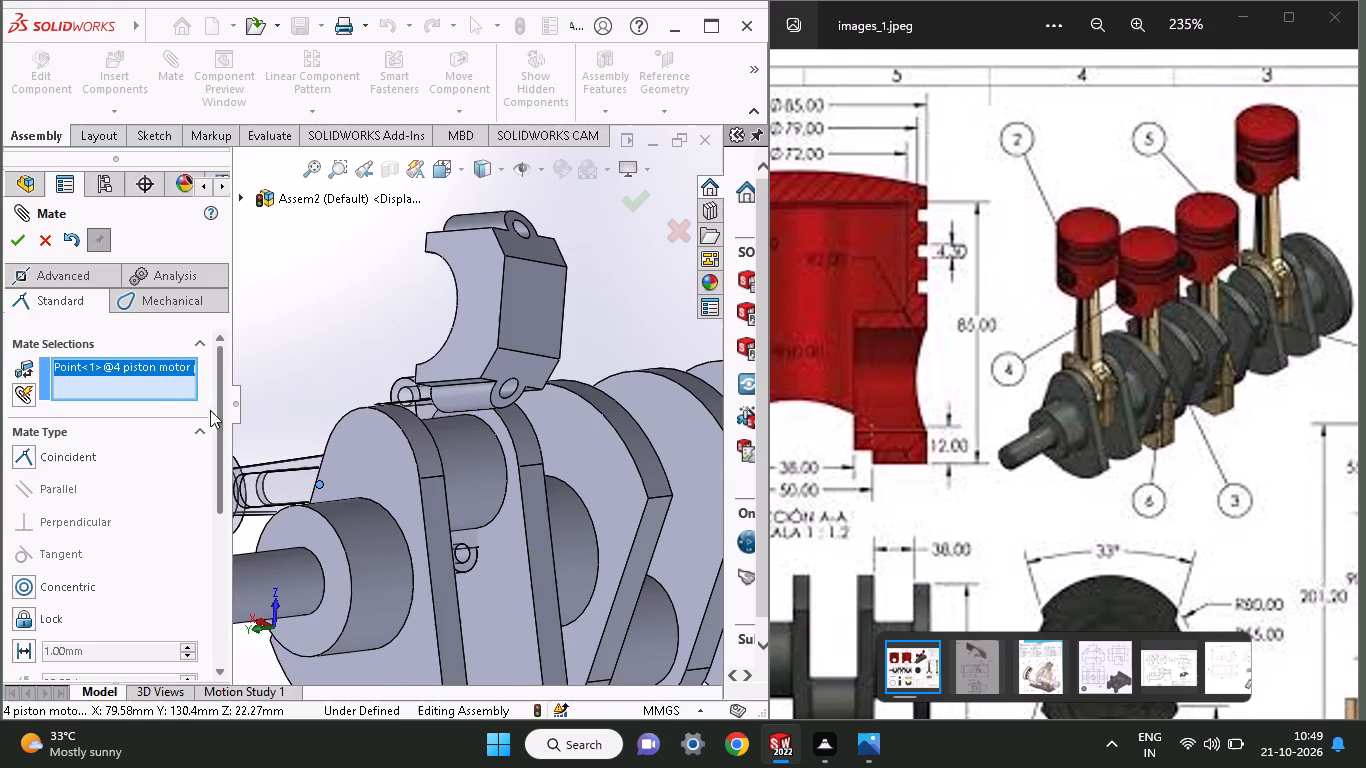
{"action": "right_click", "coordinate": [153, 364]}
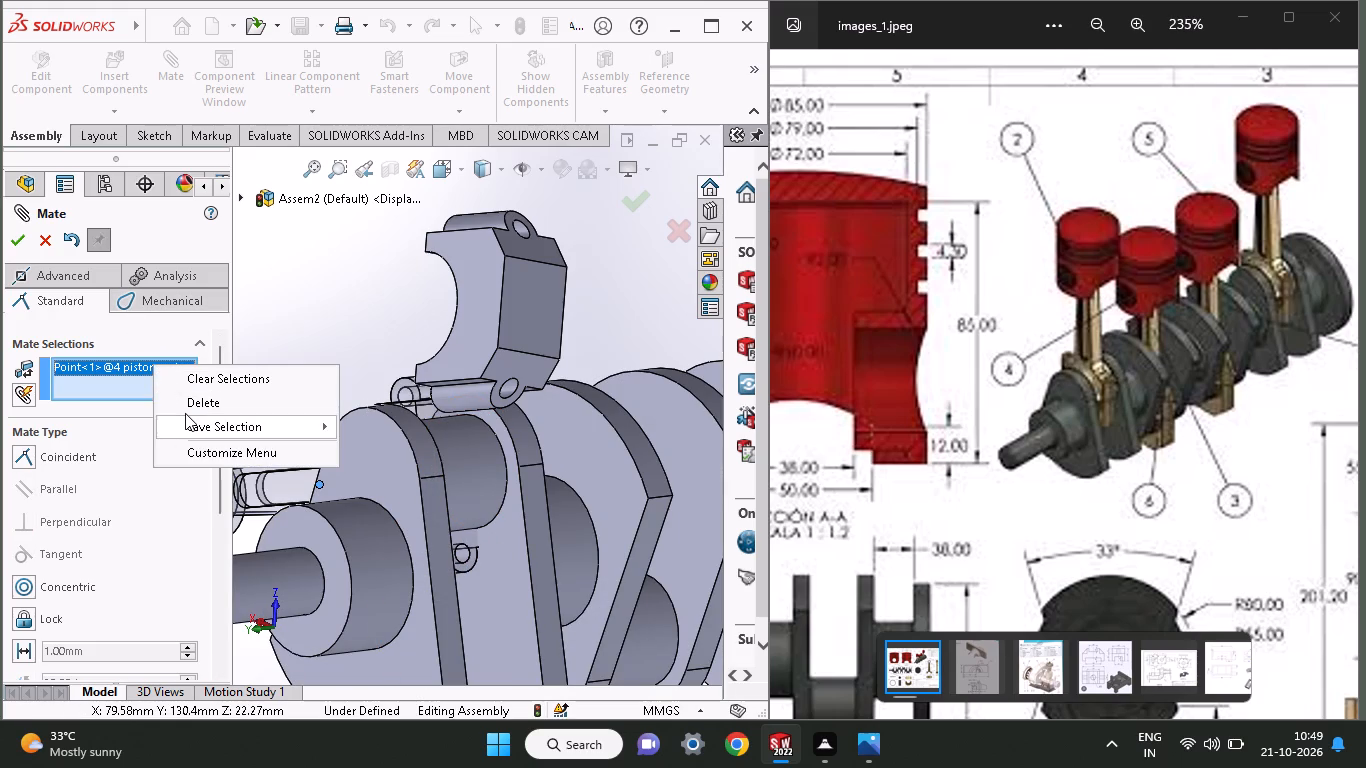
{"action": "left_click", "coordinate": [185, 407]}
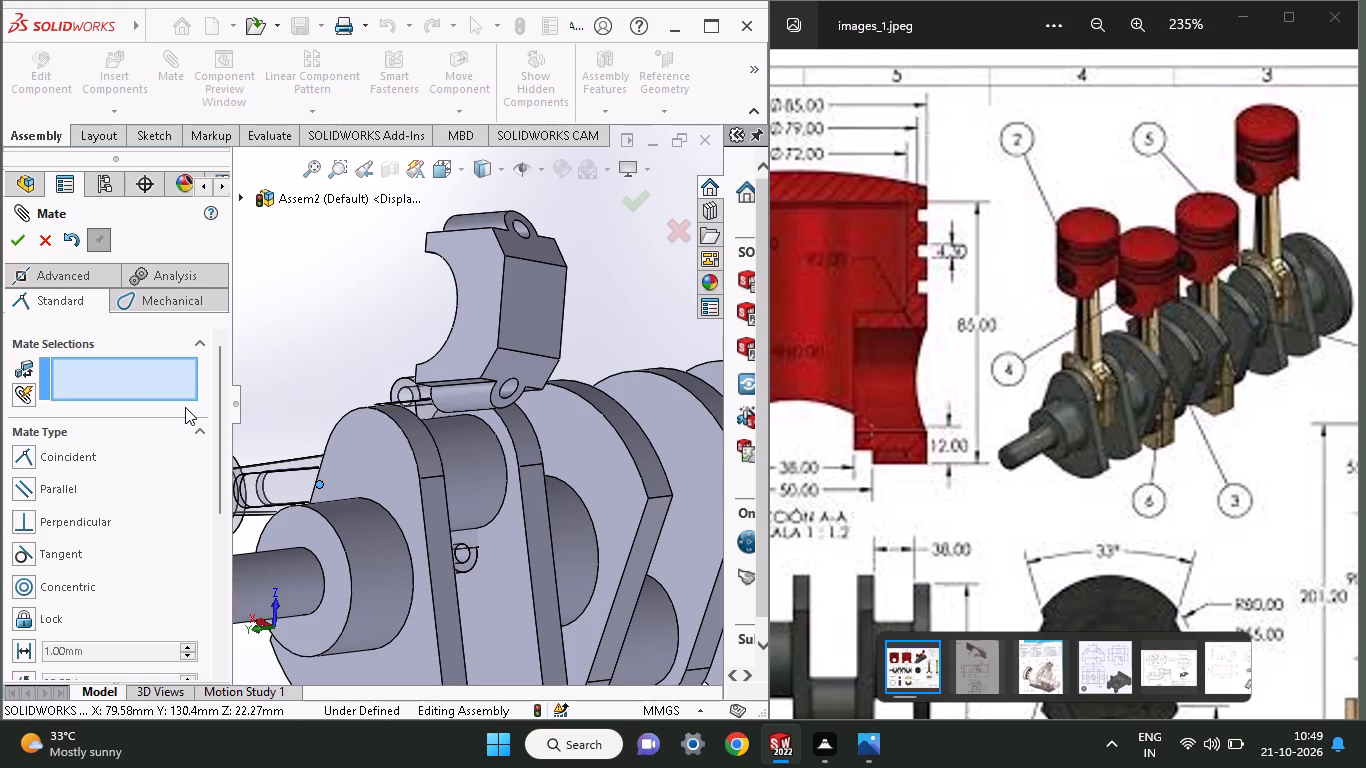
{"action": "left_click", "coordinate": [470, 560]}
{"action": "middle_click_drag", "start_coordinate": [379, 320], "coordinate": [380, 320]}
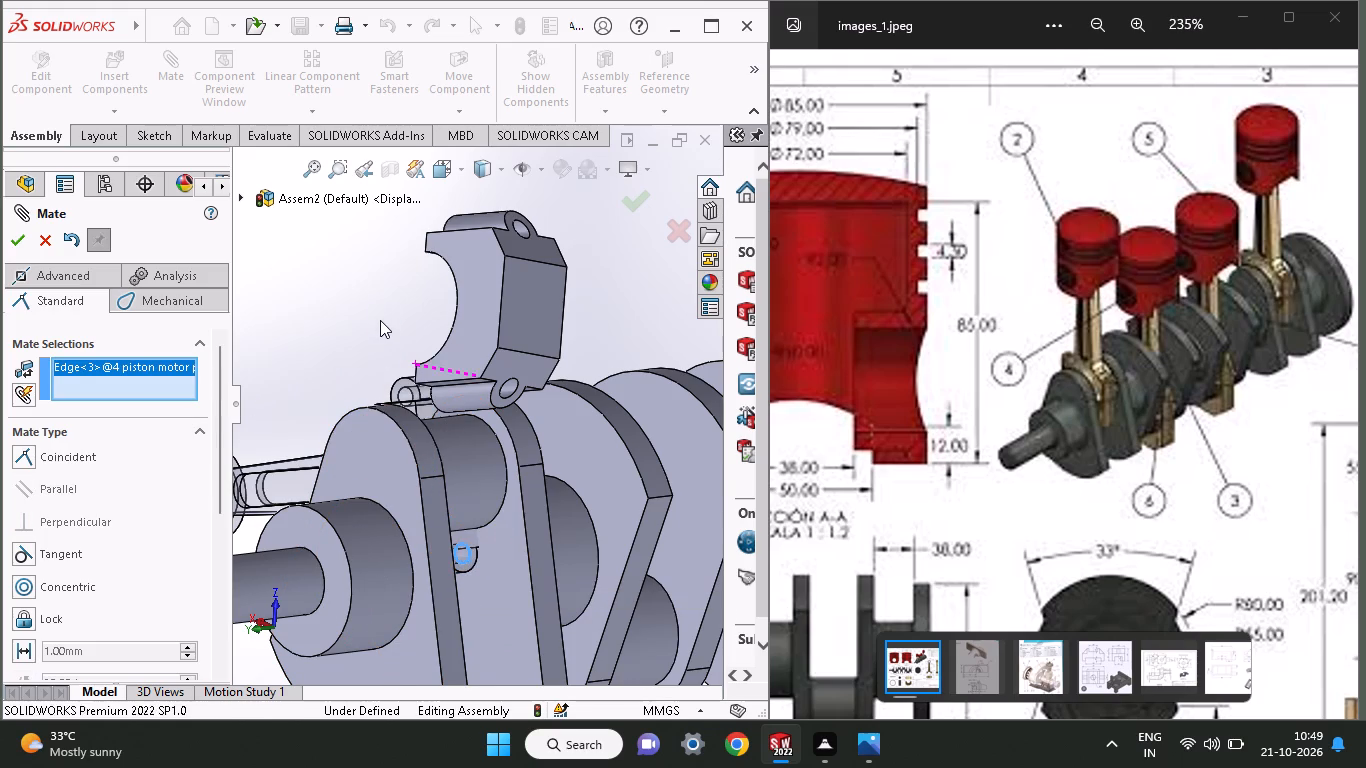
{"action": "middle_click_drag", "start_coordinate": [380, 320], "coordinate": [542, 405]}
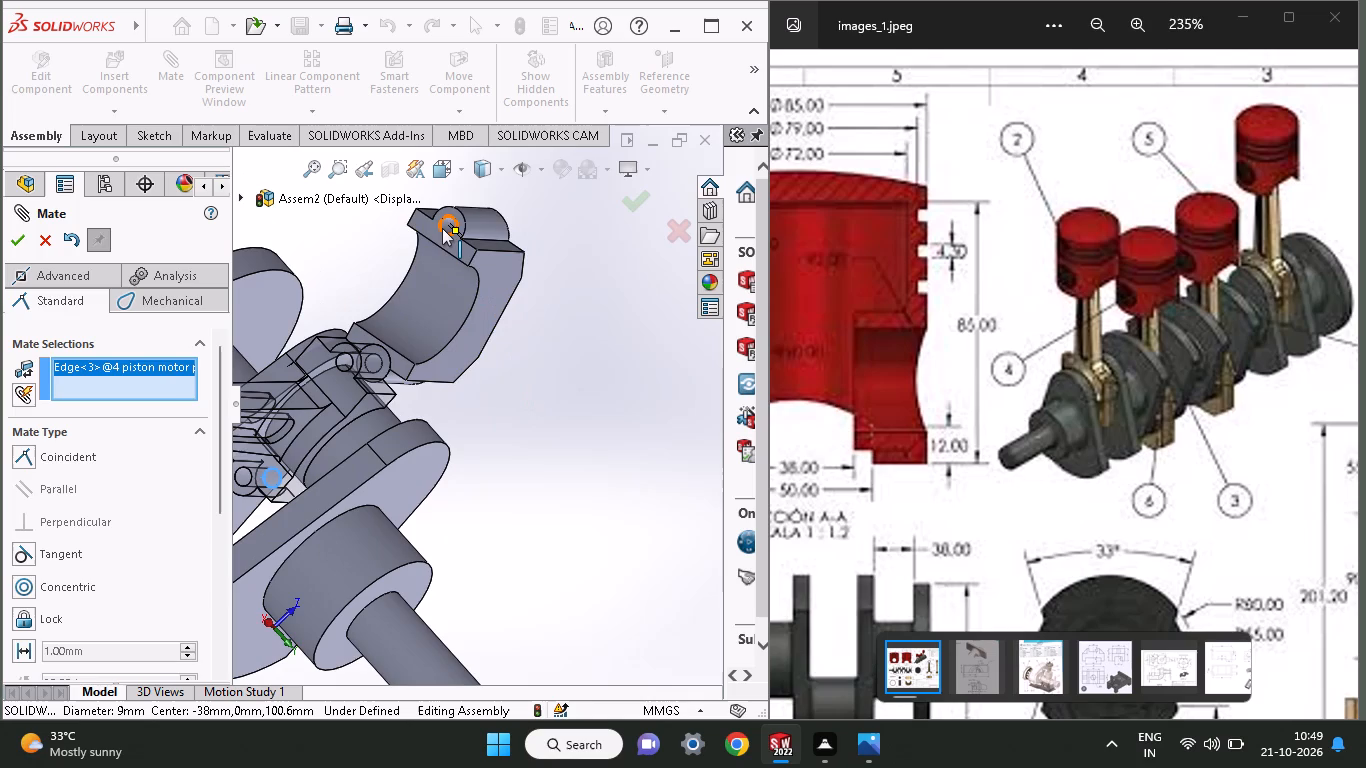
{"action": "left_click", "coordinate": [442, 228]}
{"action": "middle_click", "coordinate": [509, 458]}
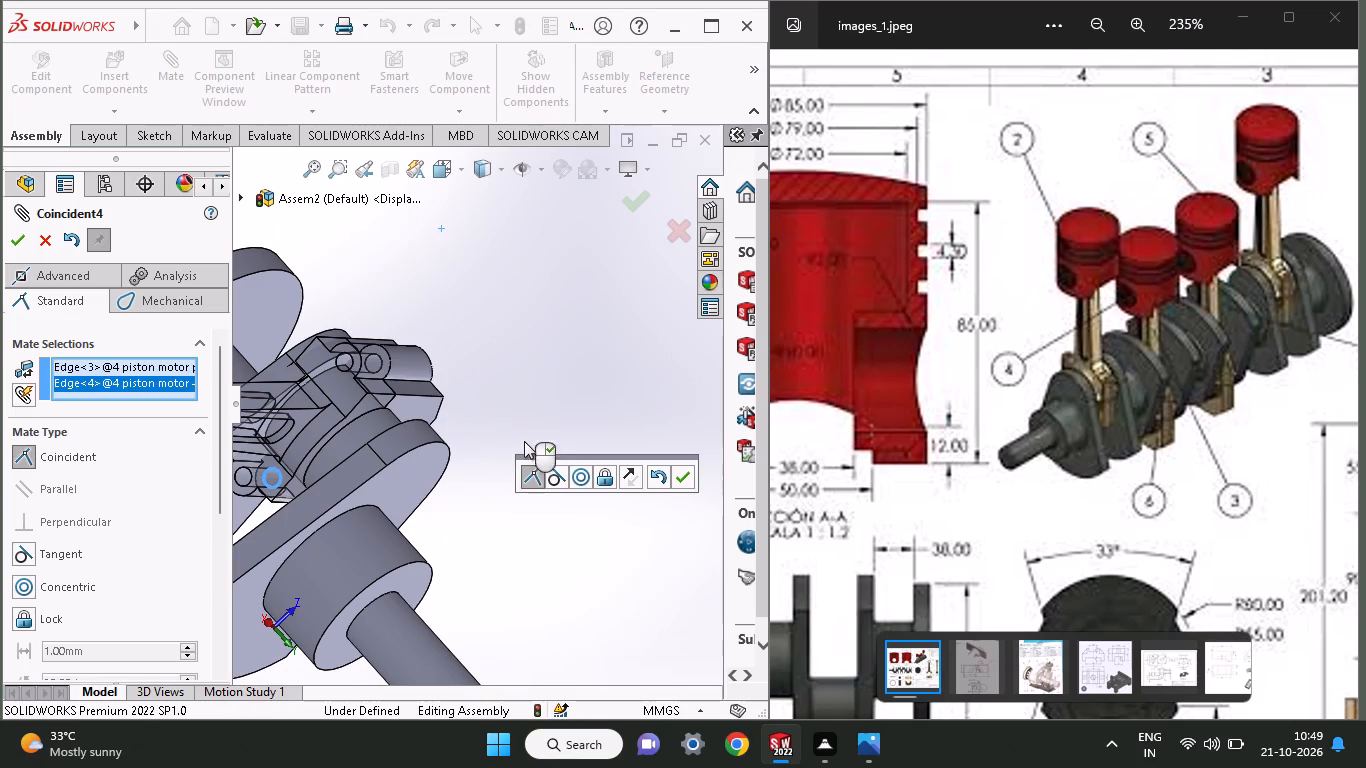
{"action": "left_click", "coordinate": [677, 485]}
Swing the joined connecting rod and bearing cap slightly around the first crankpin and inspect their fit from several sides.
{"action": "middle_click_drag", "start_coordinate": [609, 540], "coordinate": [438, 518]}
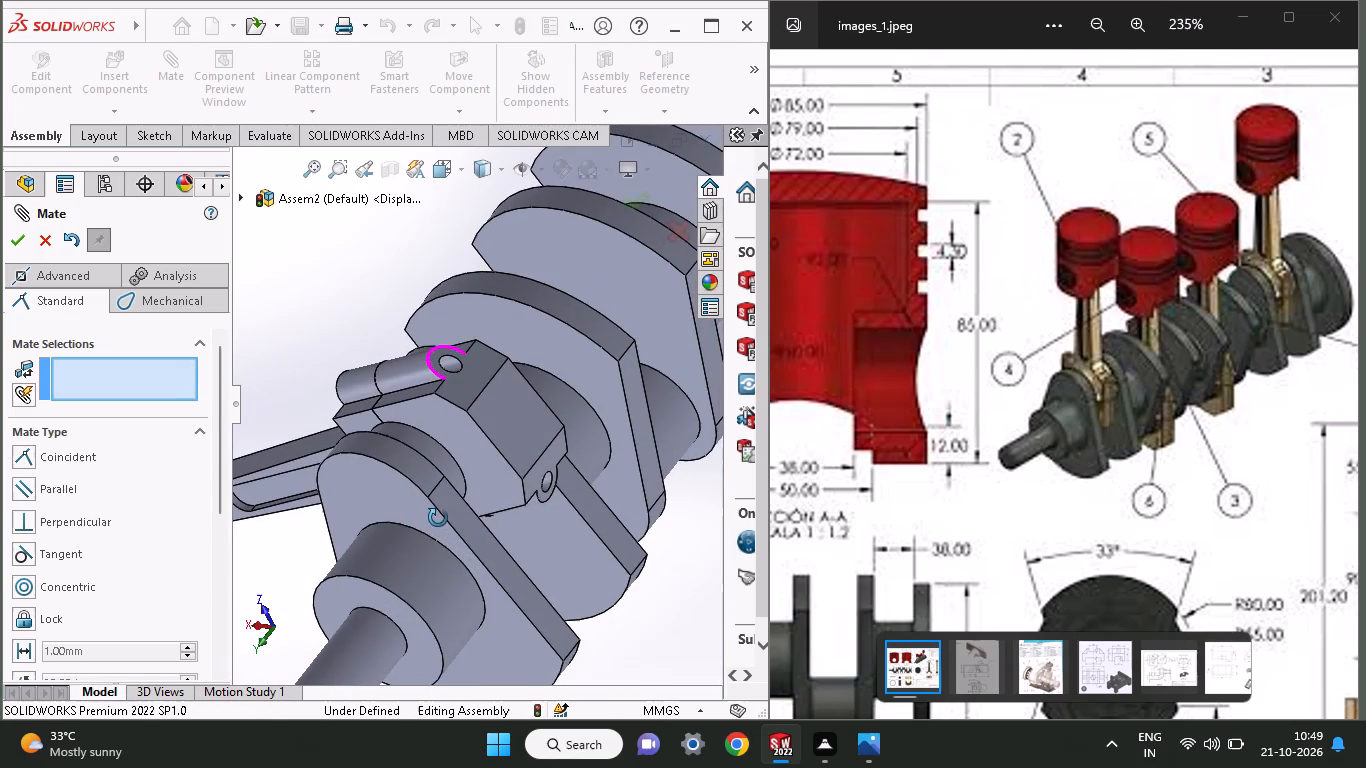
{"action": "middle_click_drag", "start_coordinate": [438, 518], "coordinate": [438, 516]}
{"action": "left_click_drag", "start_coordinate": [508, 454], "coordinate": [474, 494]}
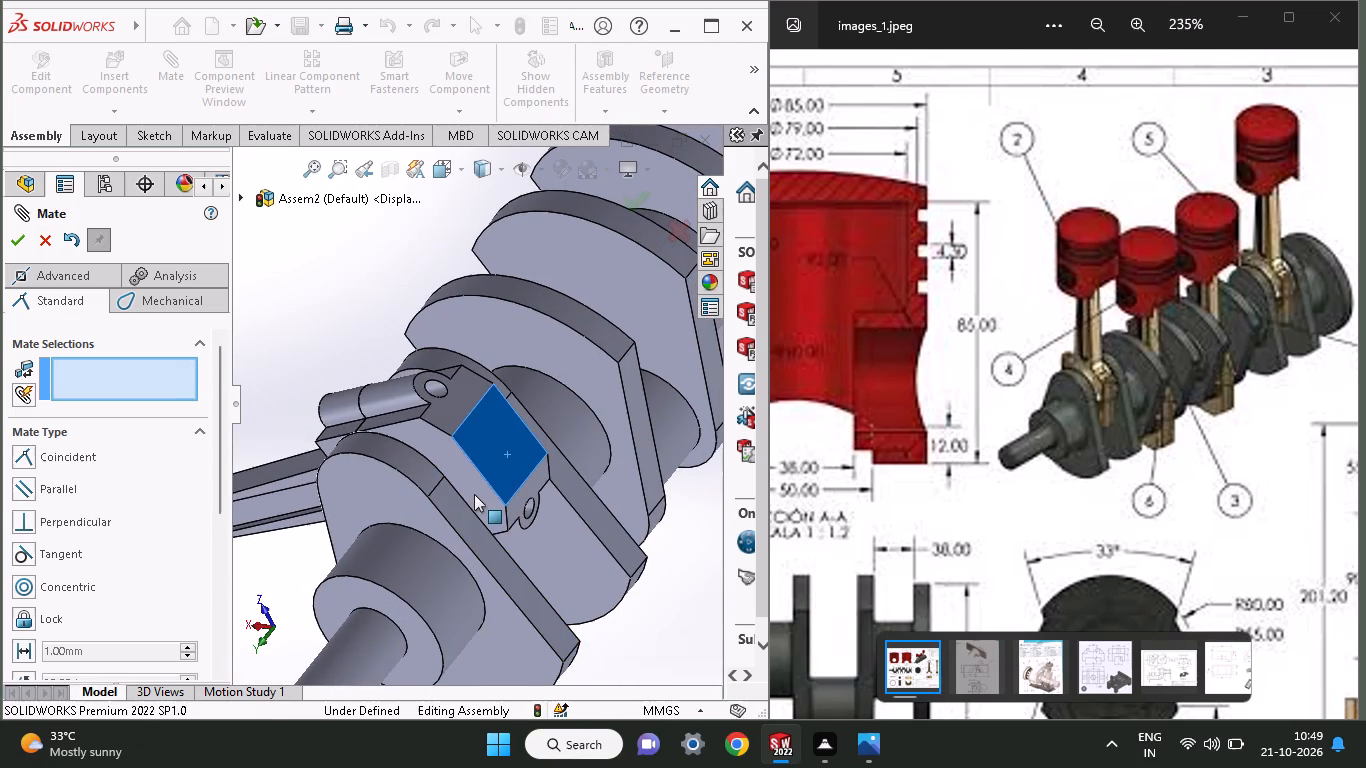
{"action": "left_click_drag", "start_coordinate": [474, 494], "coordinate": [480, 484]}
{"action": "middle_click_drag", "start_coordinate": [654, 547], "coordinate": [635, 608]}
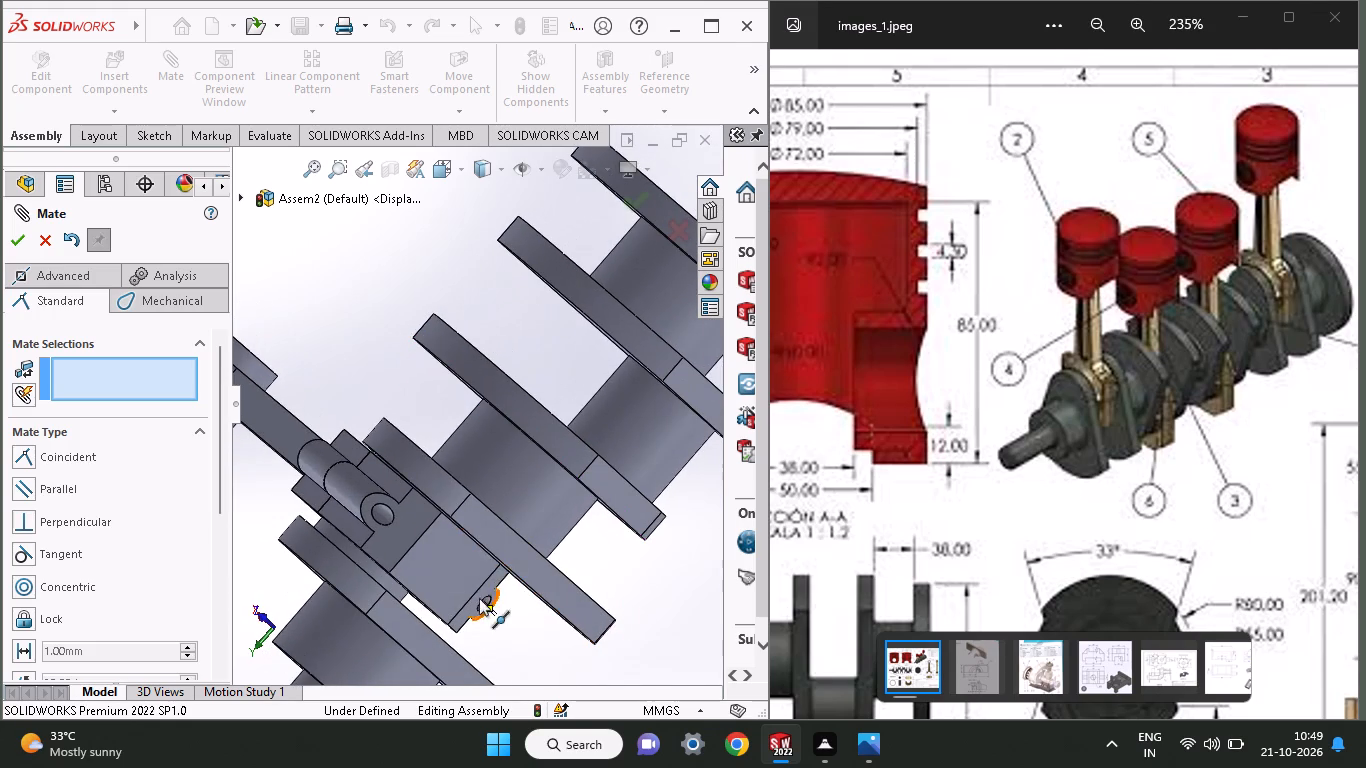
{"action": "left_click_drag", "start_coordinate": [446, 580], "coordinate": [436, 600]}
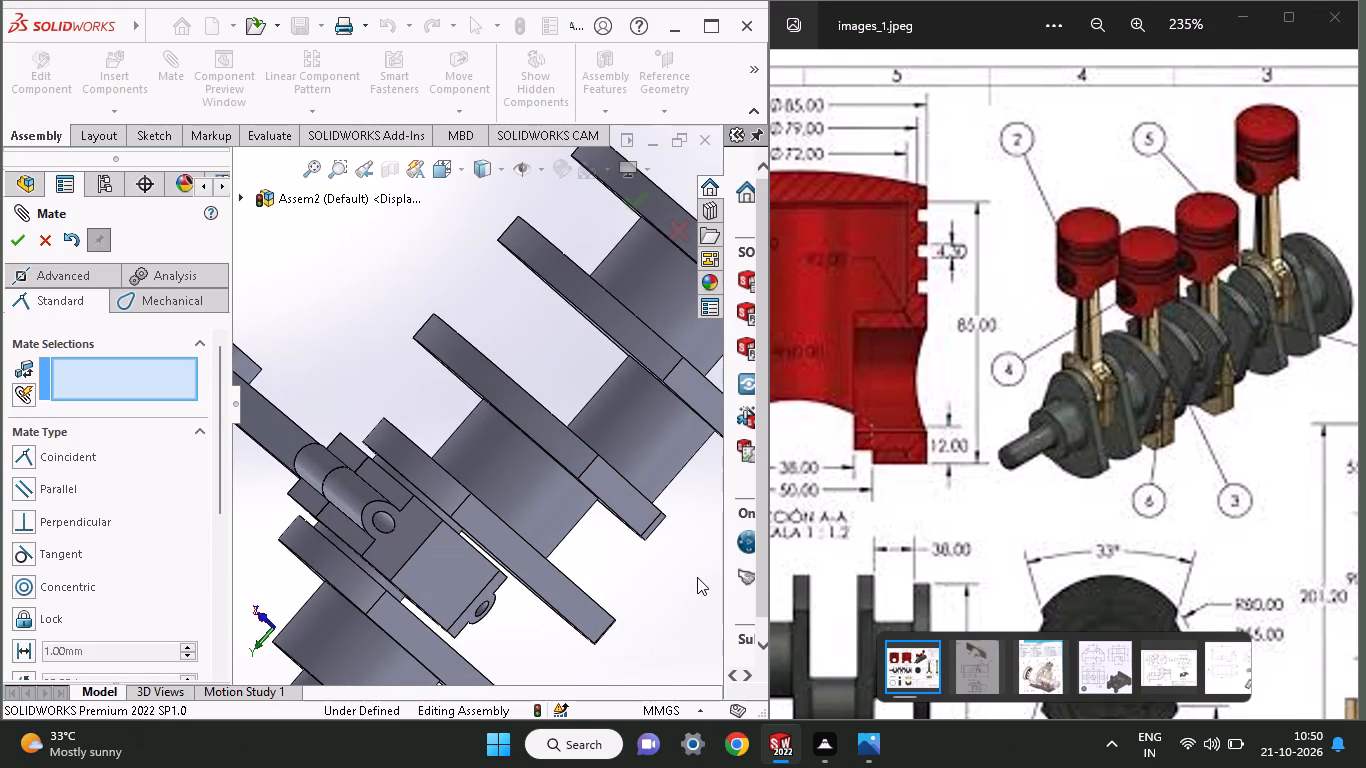
{"action": "scroll", "coordinate": [697, 577], "scroll_direction": "up", "scroll_amount": 2, "text": "ctrl"}
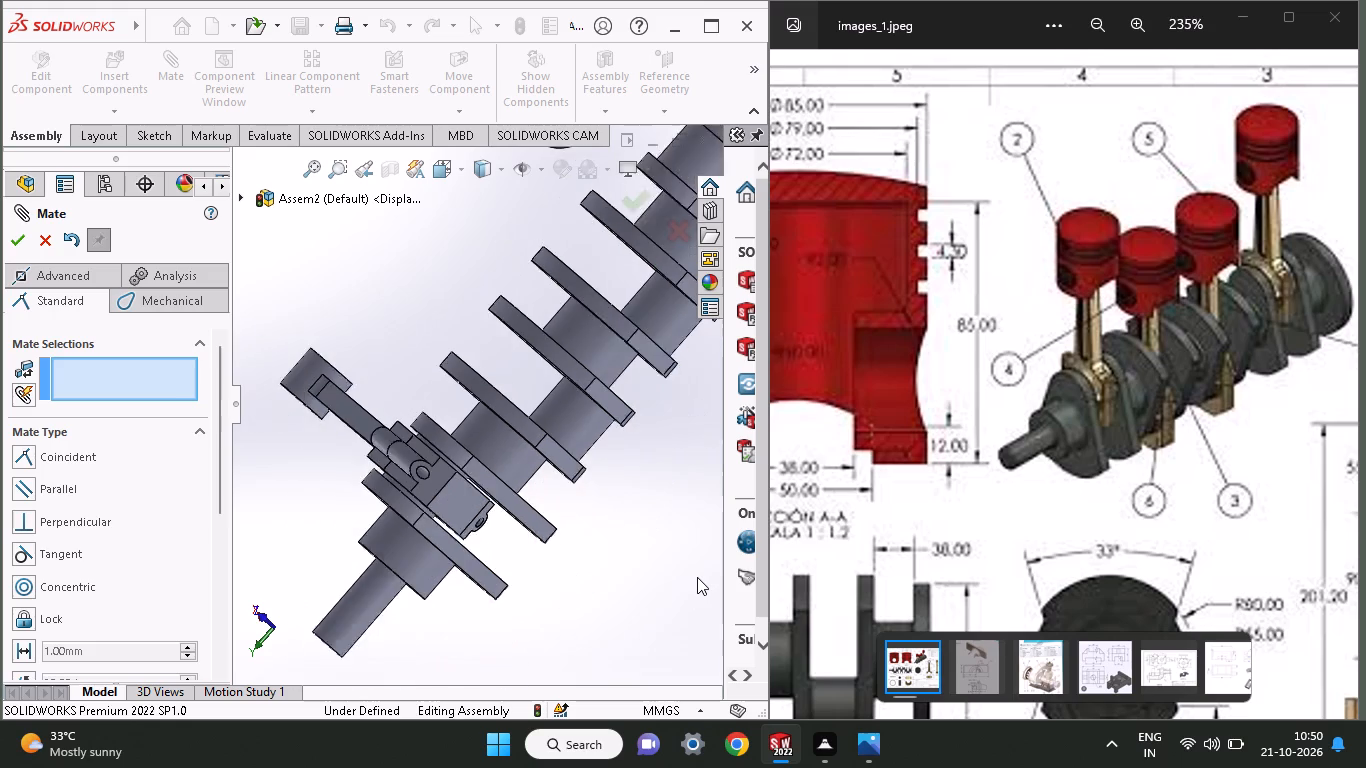
{"action": "scroll", "coordinate": [697, 577], "scroll_direction": "up", "scroll_amount": 4, "text": "ctrl"}
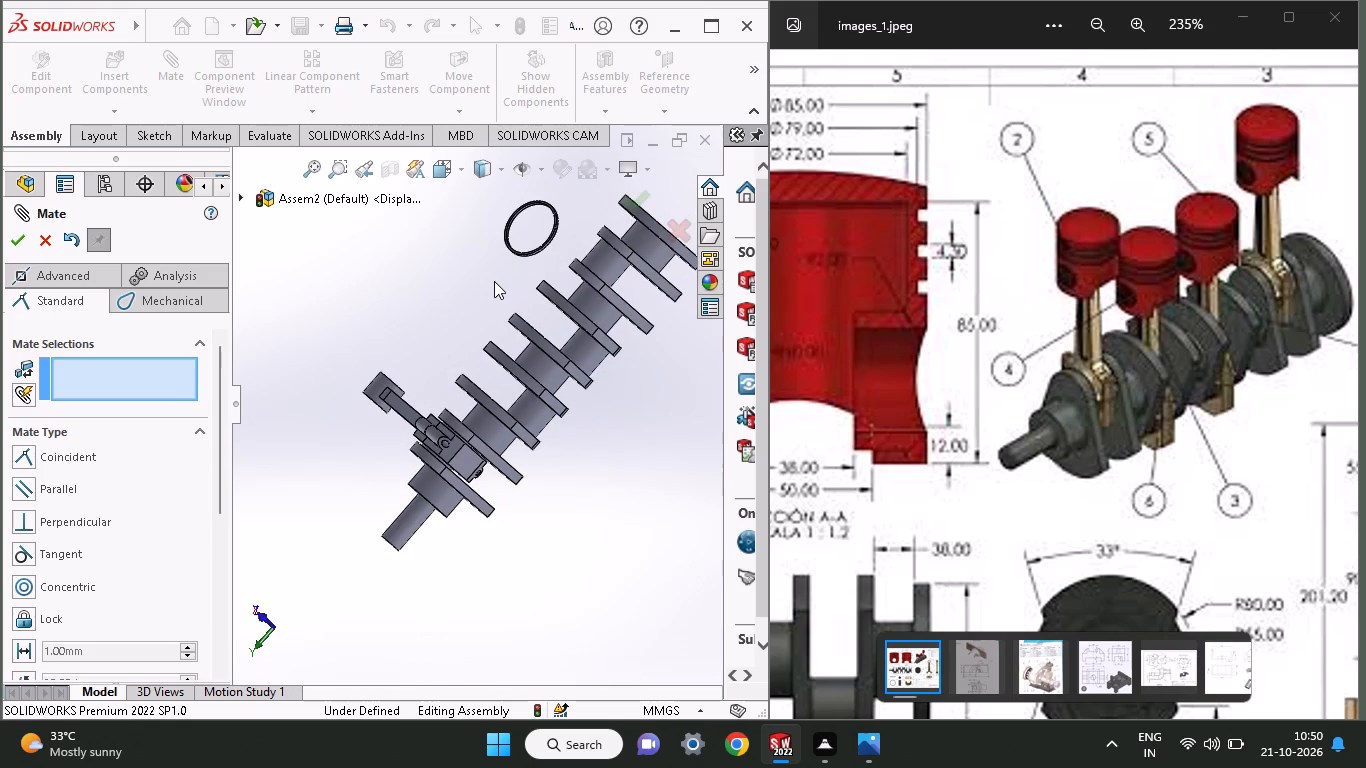
Swing the joined connecting rod and bearing cap about the first crankpin until the rod stands upright above the crankshaft.
{"action": "scroll", "coordinate": [494, 281], "scroll_direction": "down", "scroll_amount": 1, "text": "ctrl"}
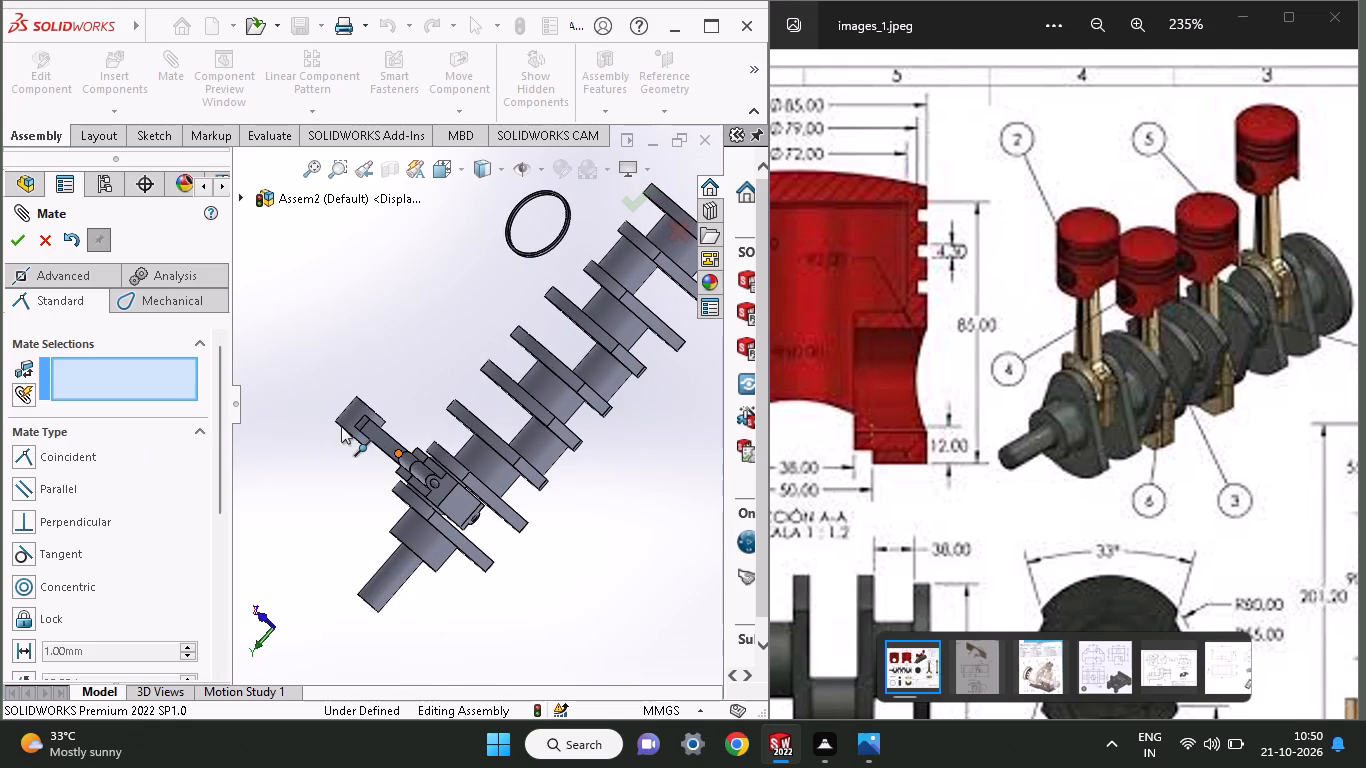
{"action": "left_click_drag", "start_coordinate": [341, 426], "coordinate": [431, 364]}
{"action": "left_click_drag", "start_coordinate": [360, 429], "coordinate": [393, 427]}
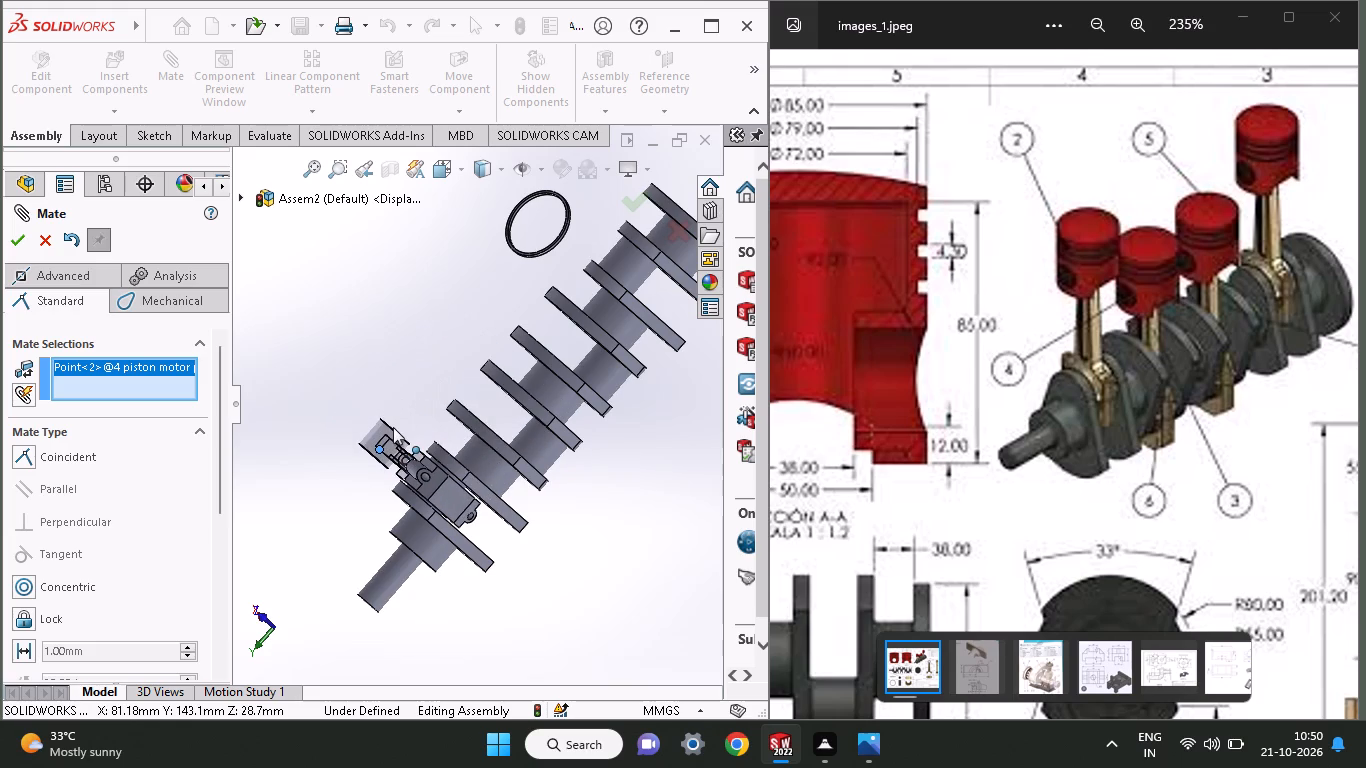
{"action": "left_click_drag", "start_coordinate": [393, 427], "coordinate": [393, 426]}
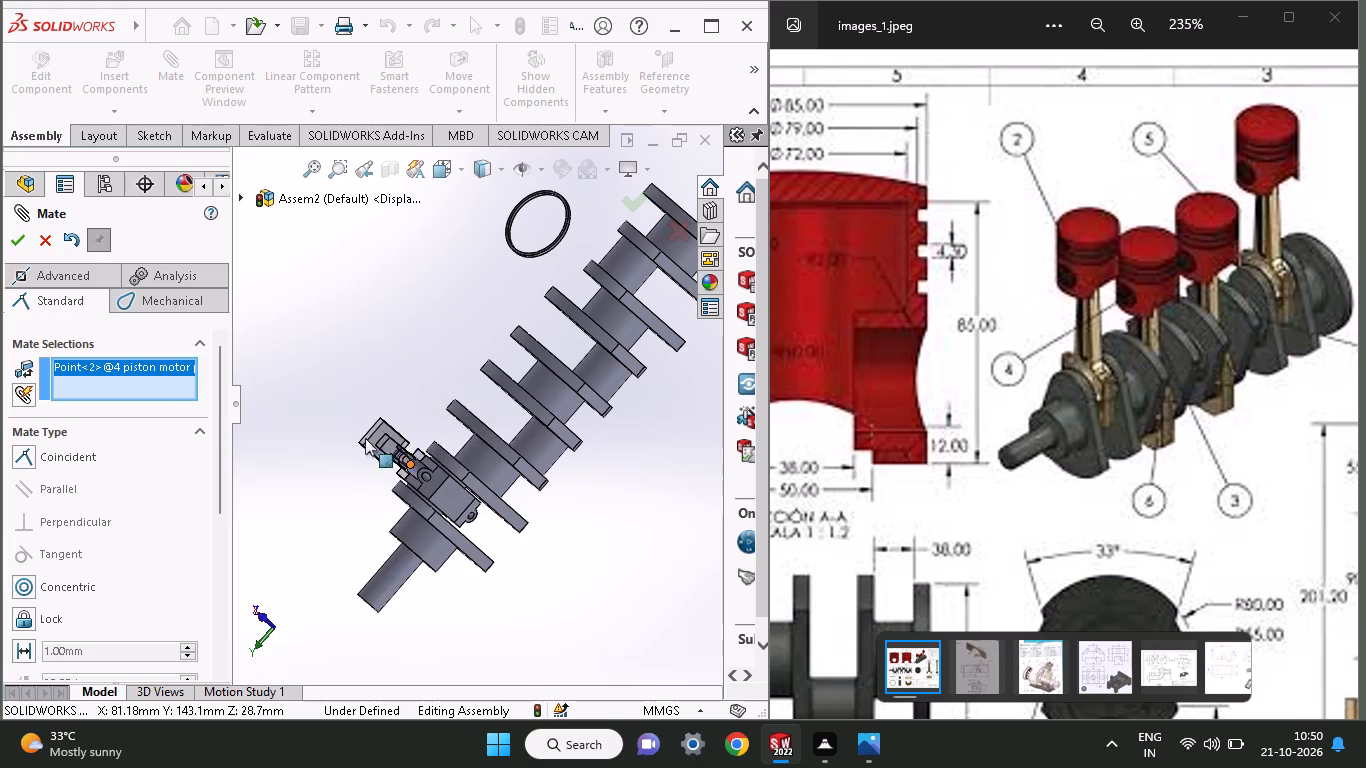
{"action": "left_click", "coordinate": [267, 312]}
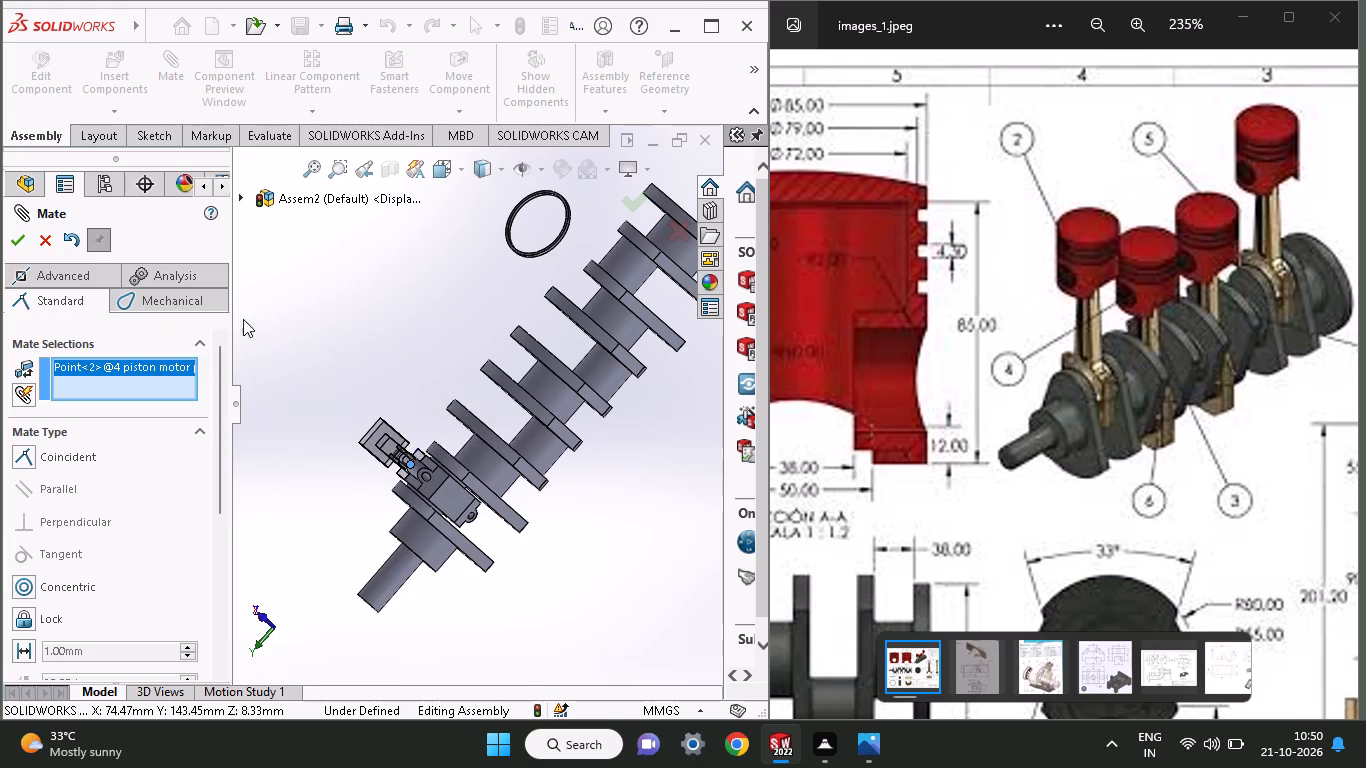
{"action": "left_click", "coordinate": [43, 236]}
{"action": "middle_click_drag", "start_coordinate": [349, 355], "coordinate": [359, 322]}
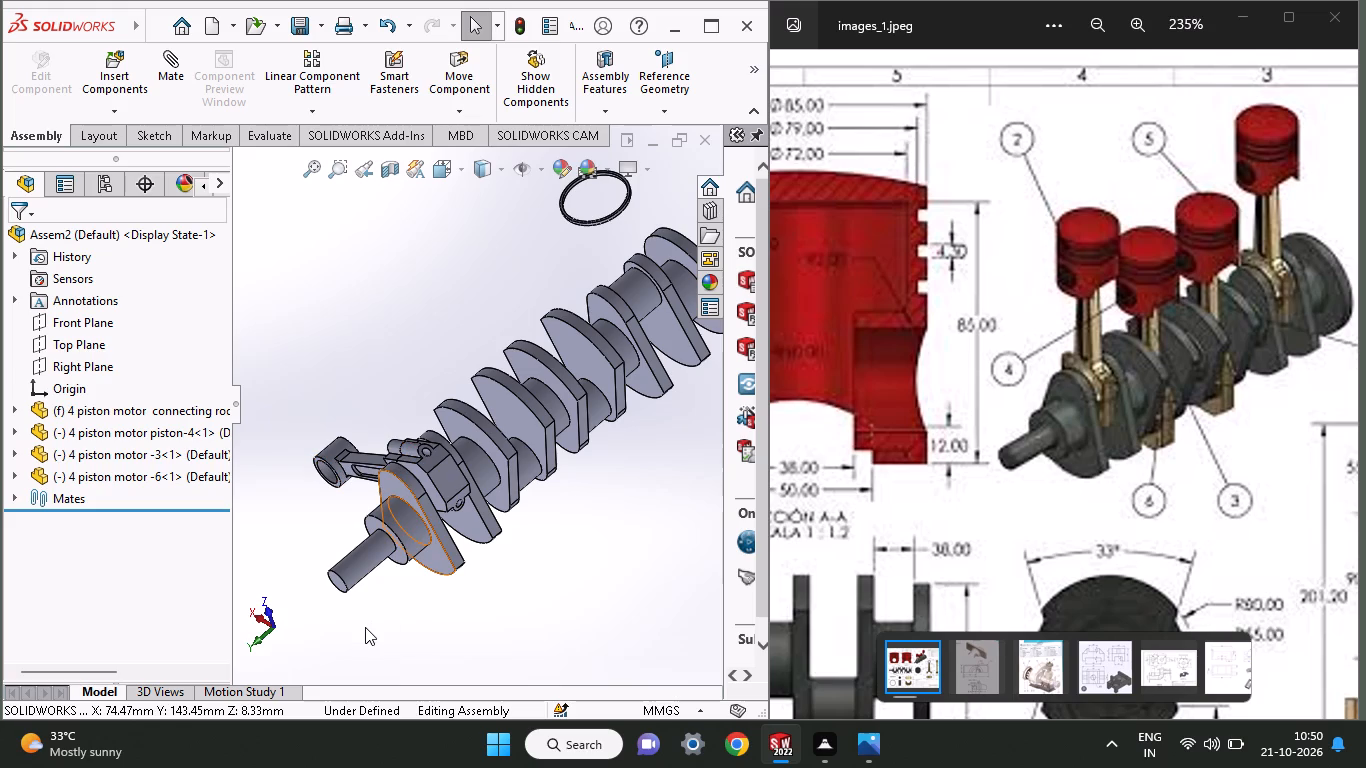
{"action": "scroll", "coordinate": [365, 627], "scroll_direction": "down", "scroll_amount": 3, "text": "ctrl"}
{"action": "scroll", "coordinate": [488, 314], "scroll_direction": "up", "scroll_amount": 1, "text": "ctrl"}
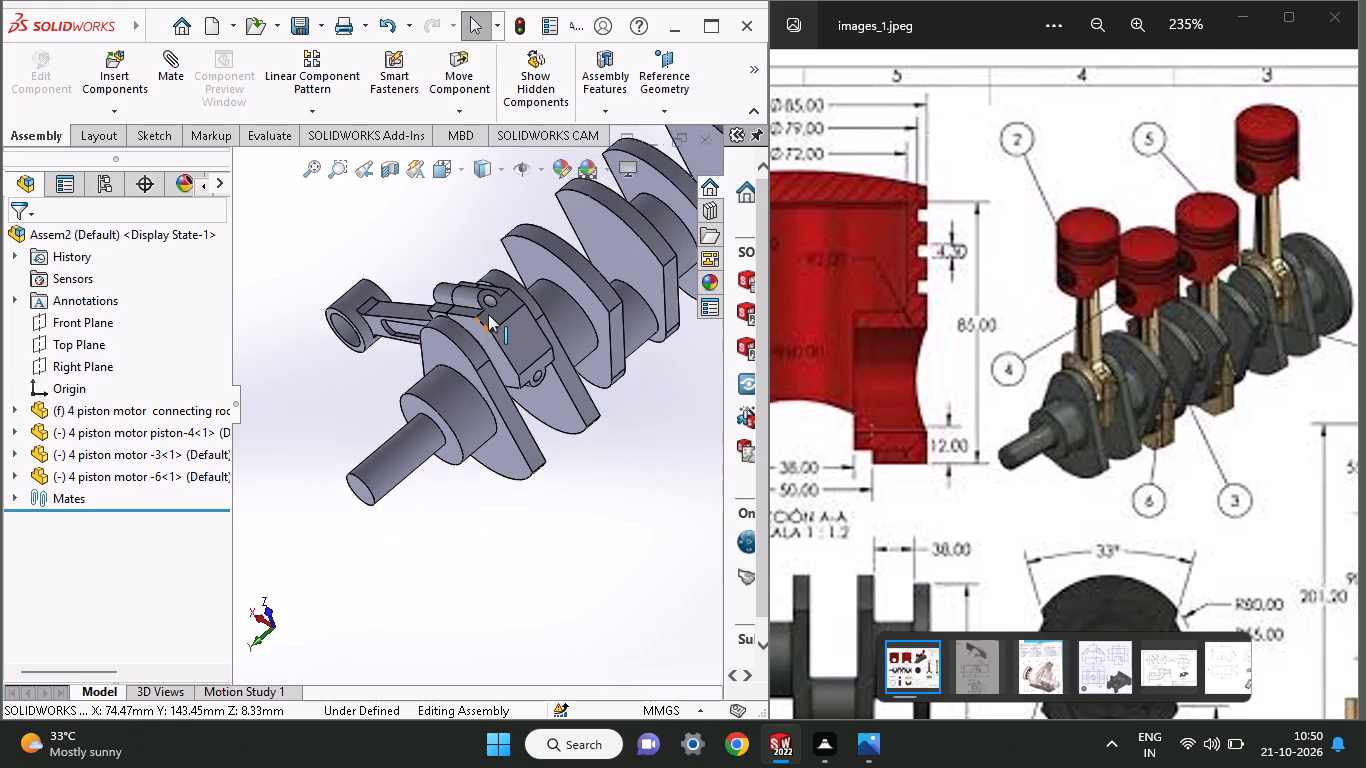
{"action": "scroll", "coordinate": [488, 314], "scroll_direction": "up", "scroll_amount": 4, "text": "ctrl"}
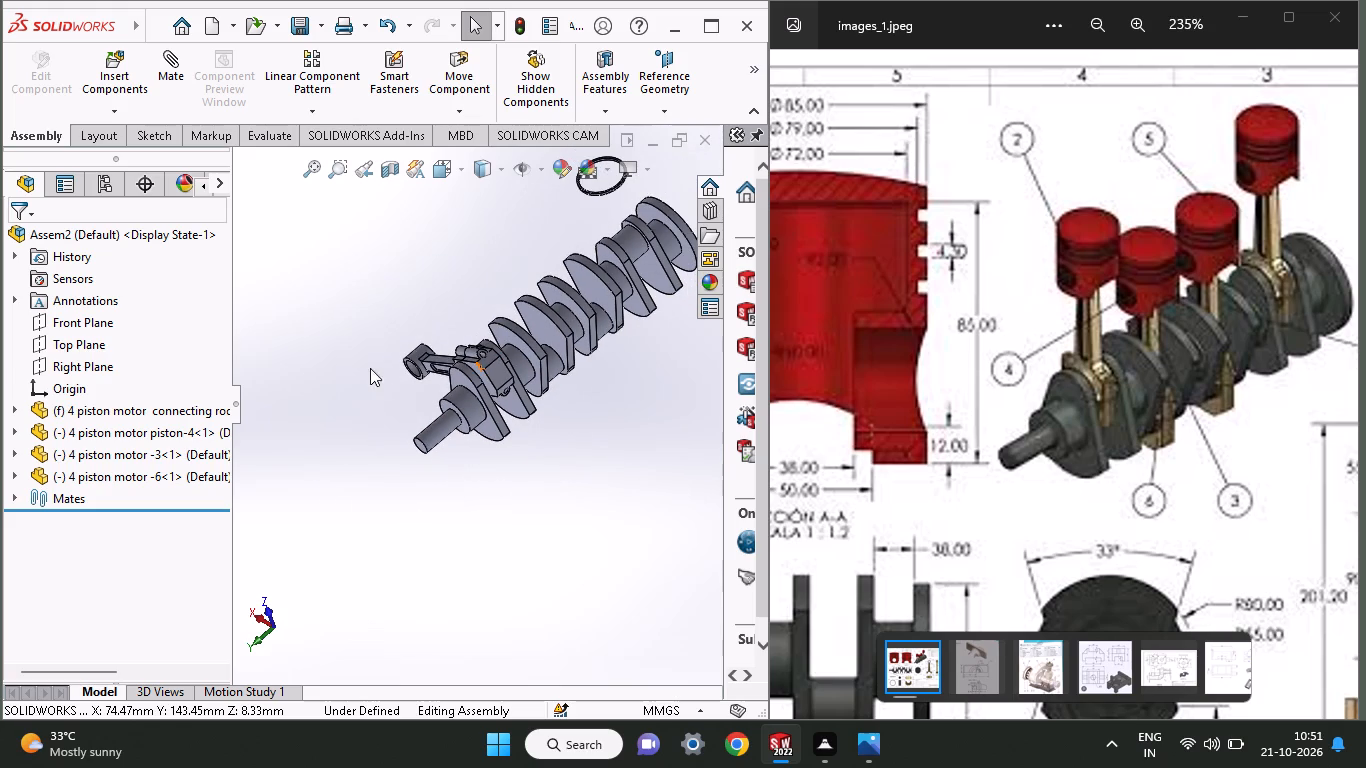
{"action": "left_click_drag", "start_coordinate": [424, 368], "coordinate": [428, 298]}
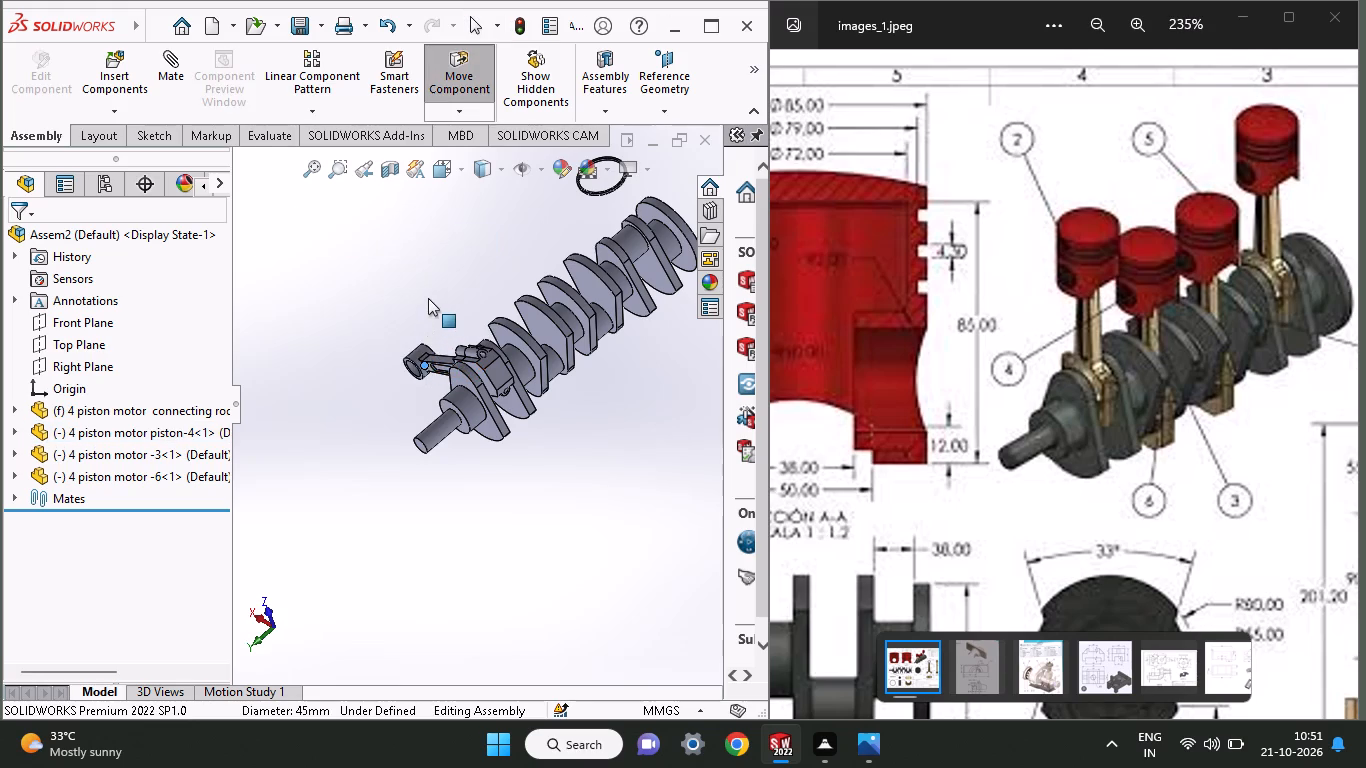
{"action": "left_click_drag", "start_coordinate": [428, 298], "coordinate": [431, 294]}
{"action": "left_click_drag", "start_coordinate": [423, 376], "coordinate": [385, 279]}
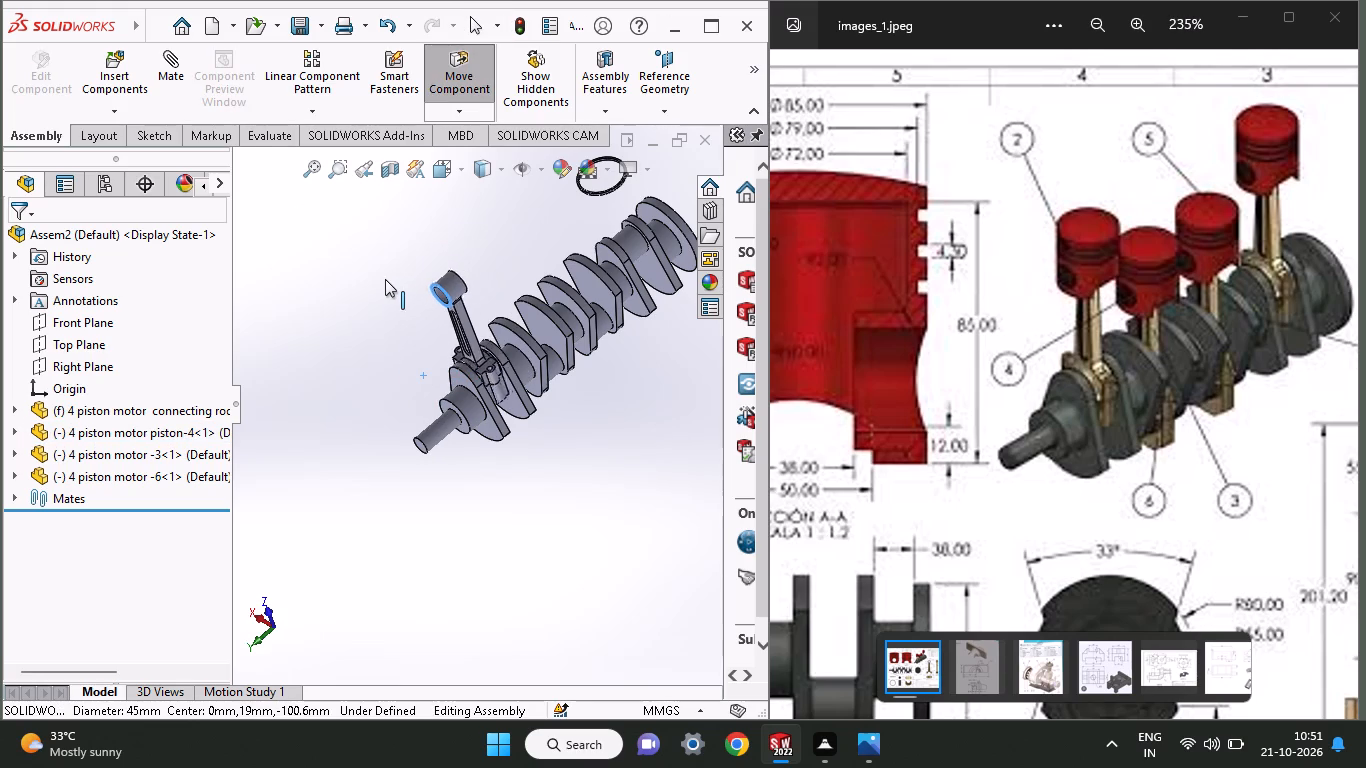
{"action": "left_click_drag", "start_coordinate": [385, 279], "coordinate": [382, 265]}
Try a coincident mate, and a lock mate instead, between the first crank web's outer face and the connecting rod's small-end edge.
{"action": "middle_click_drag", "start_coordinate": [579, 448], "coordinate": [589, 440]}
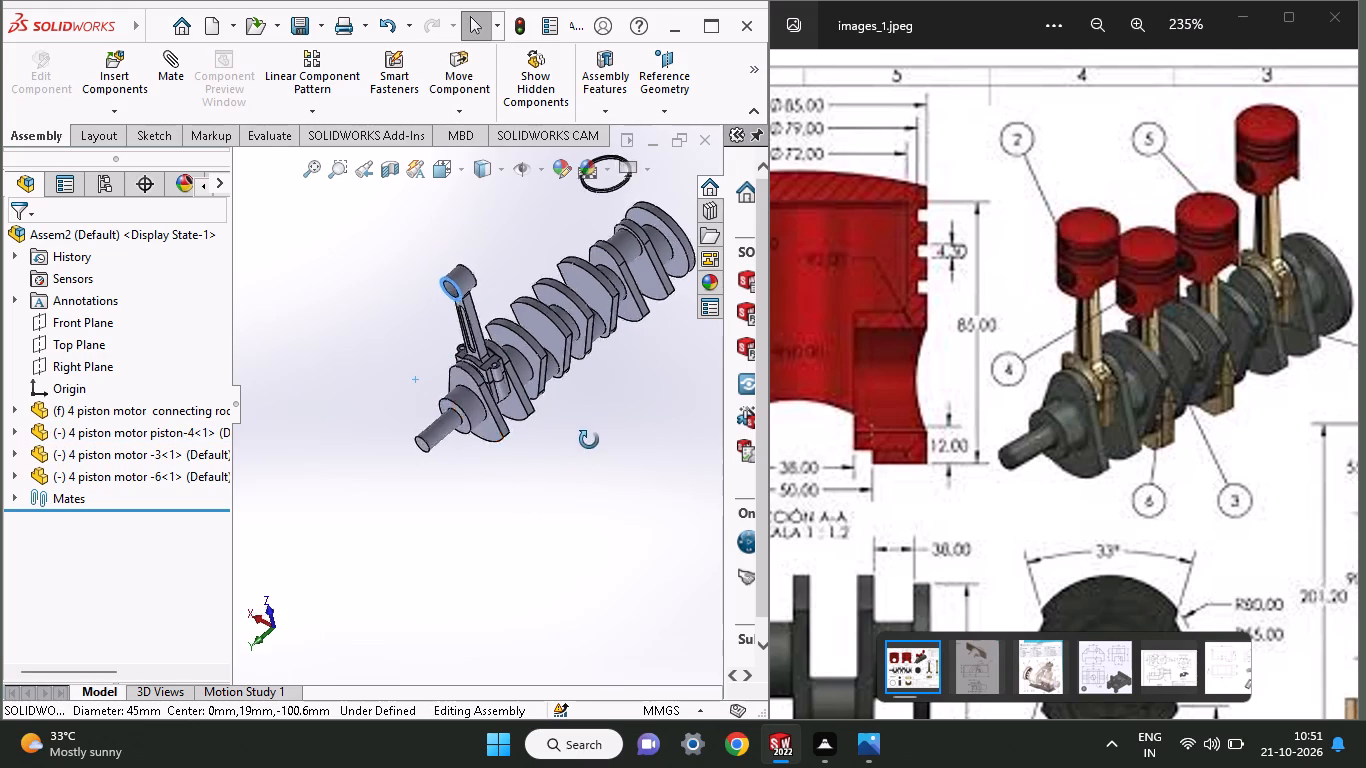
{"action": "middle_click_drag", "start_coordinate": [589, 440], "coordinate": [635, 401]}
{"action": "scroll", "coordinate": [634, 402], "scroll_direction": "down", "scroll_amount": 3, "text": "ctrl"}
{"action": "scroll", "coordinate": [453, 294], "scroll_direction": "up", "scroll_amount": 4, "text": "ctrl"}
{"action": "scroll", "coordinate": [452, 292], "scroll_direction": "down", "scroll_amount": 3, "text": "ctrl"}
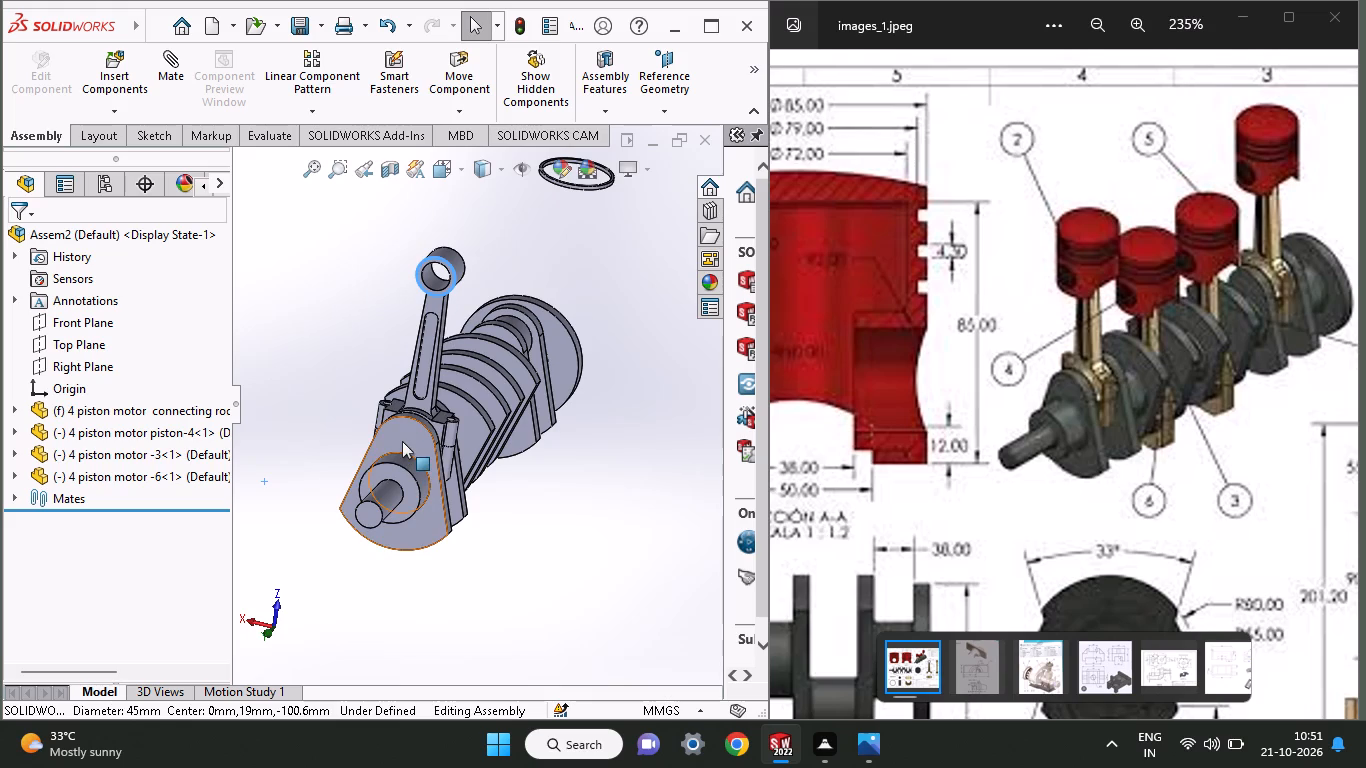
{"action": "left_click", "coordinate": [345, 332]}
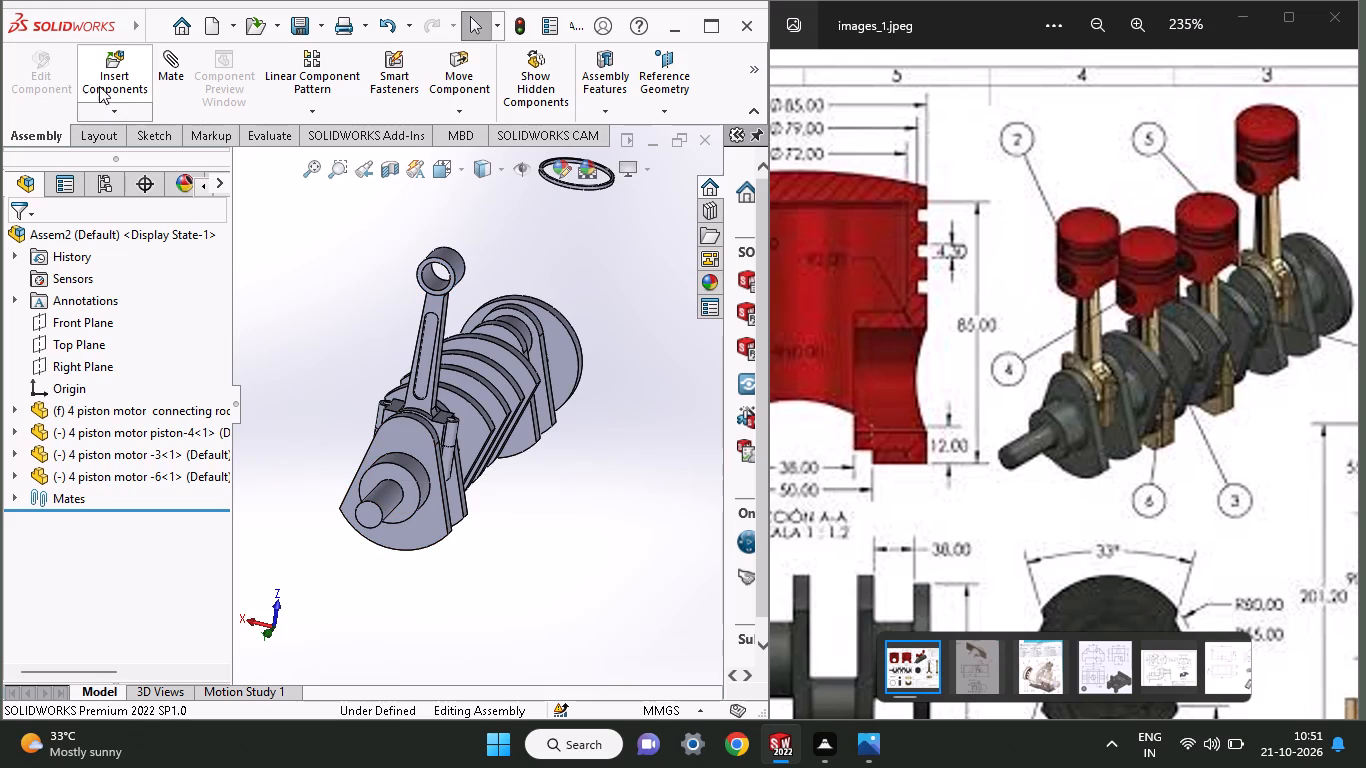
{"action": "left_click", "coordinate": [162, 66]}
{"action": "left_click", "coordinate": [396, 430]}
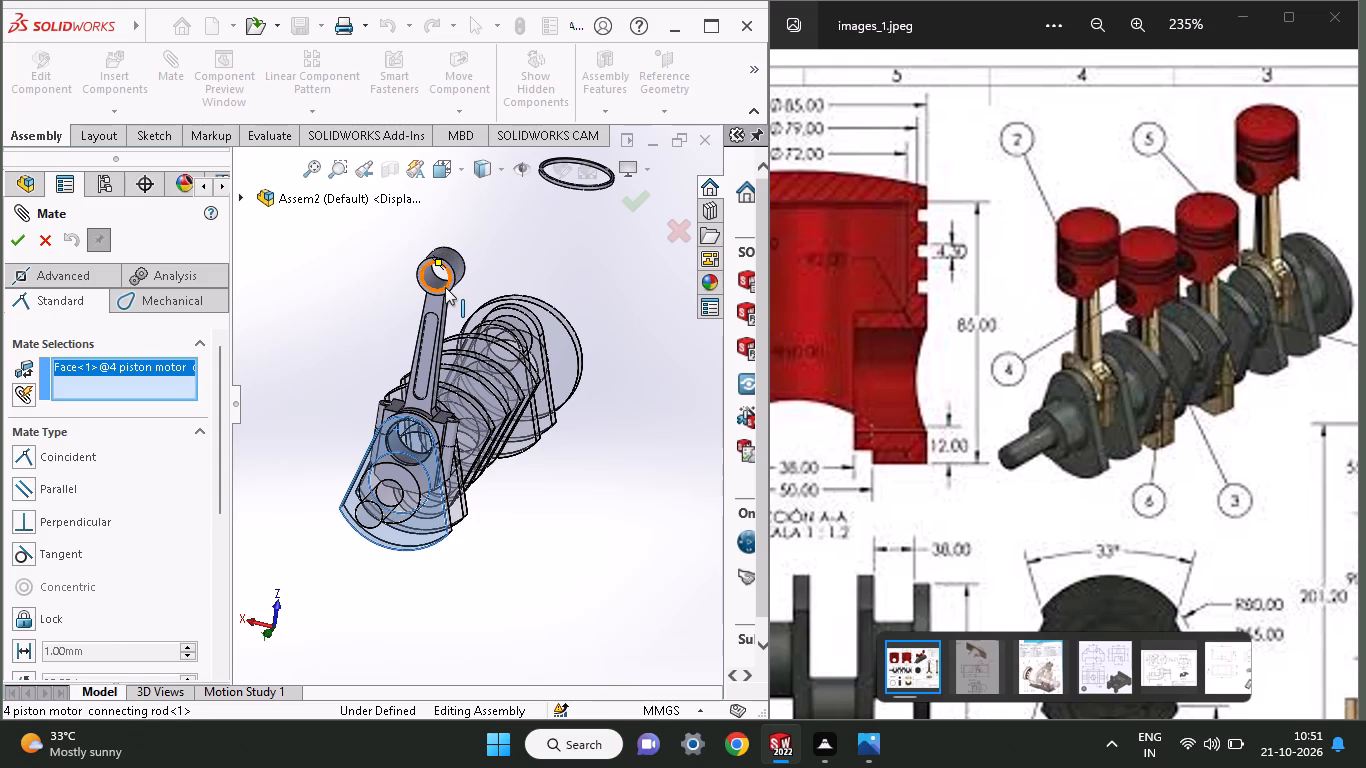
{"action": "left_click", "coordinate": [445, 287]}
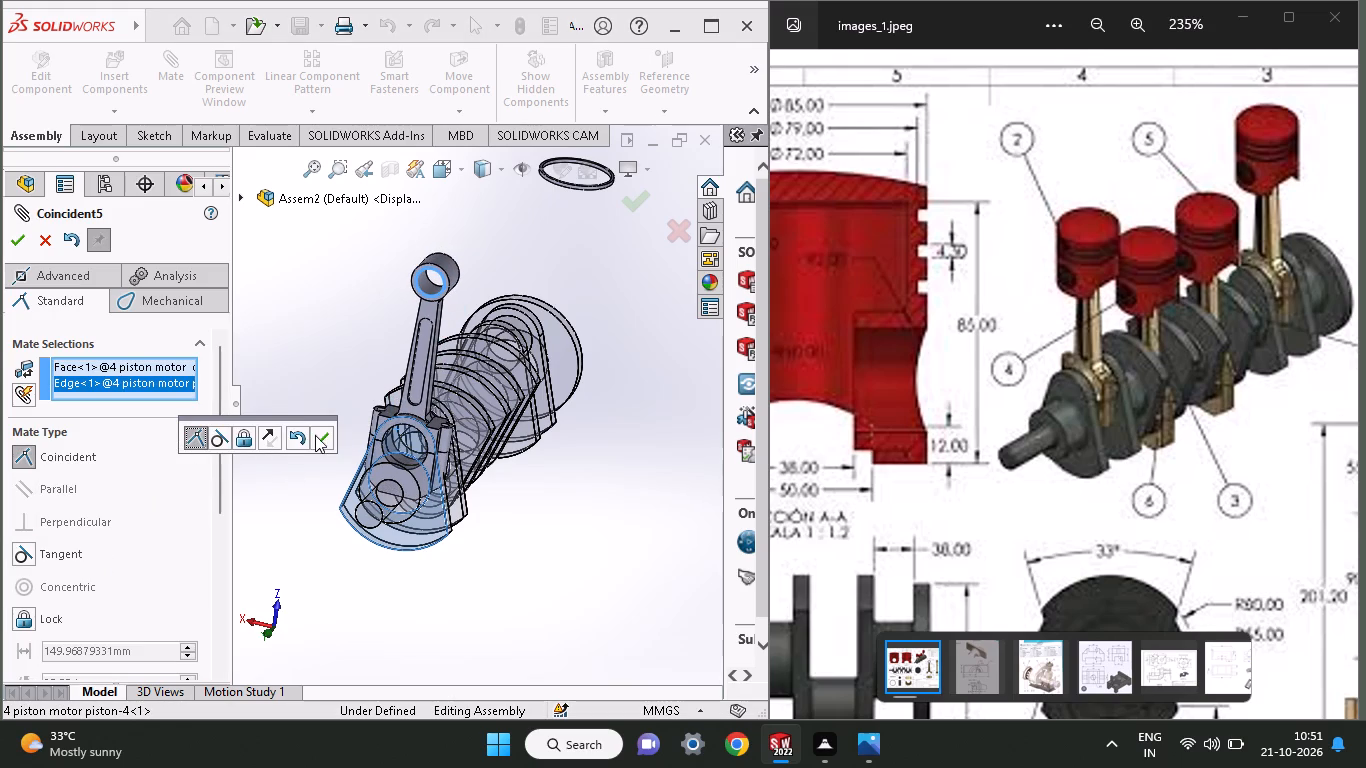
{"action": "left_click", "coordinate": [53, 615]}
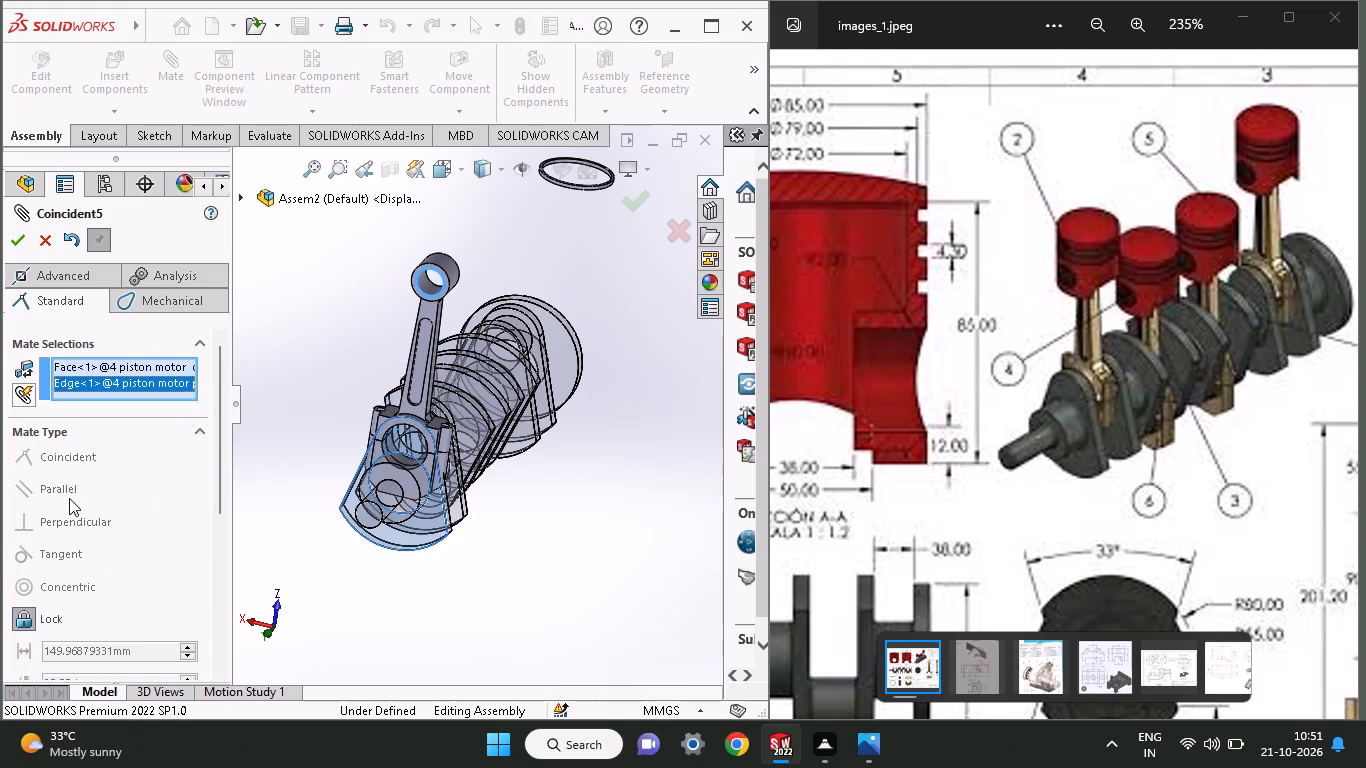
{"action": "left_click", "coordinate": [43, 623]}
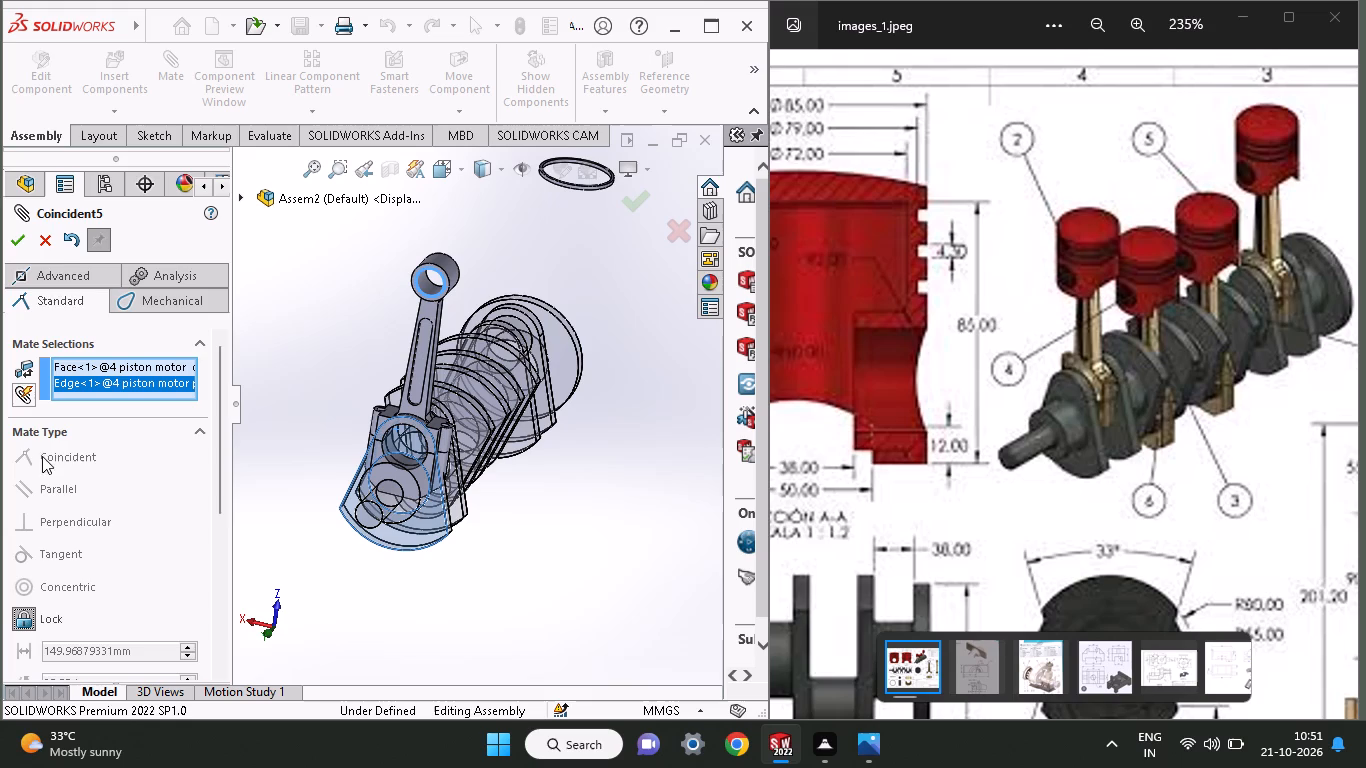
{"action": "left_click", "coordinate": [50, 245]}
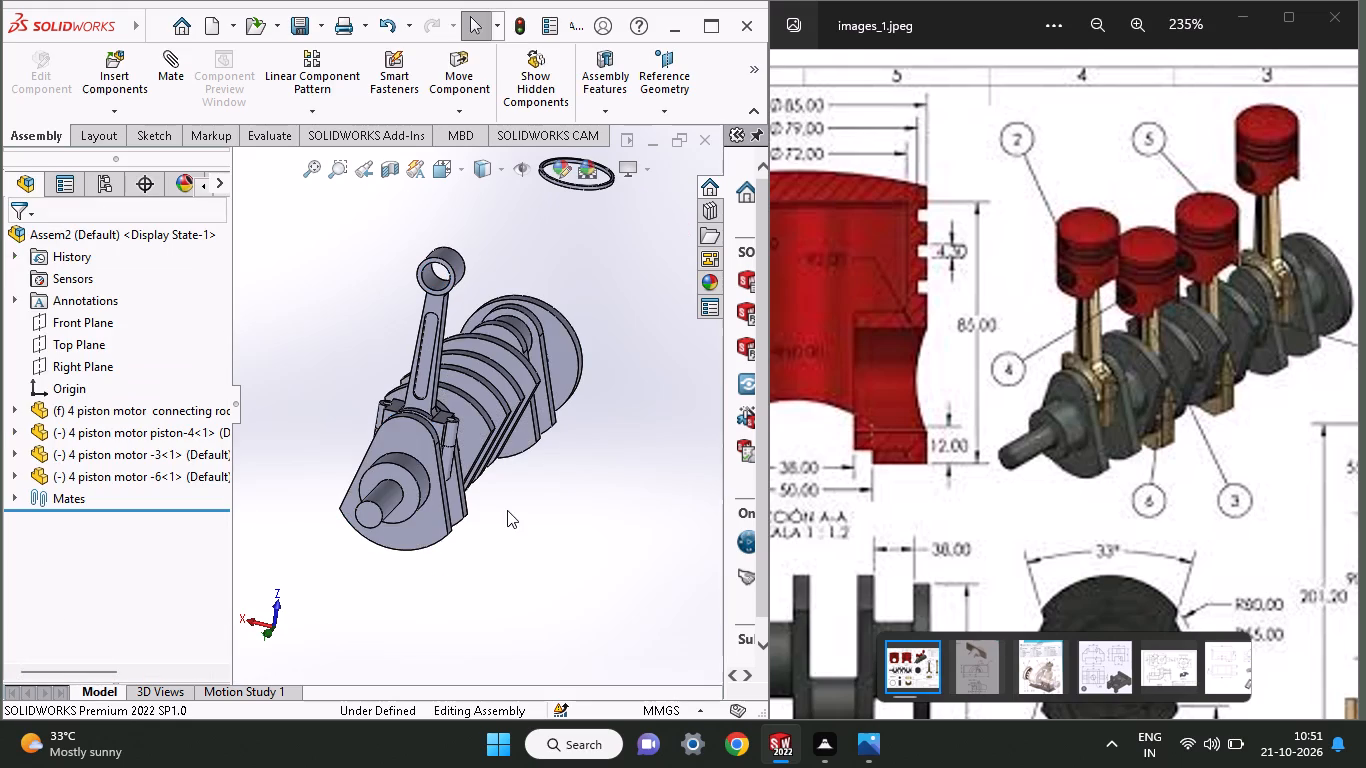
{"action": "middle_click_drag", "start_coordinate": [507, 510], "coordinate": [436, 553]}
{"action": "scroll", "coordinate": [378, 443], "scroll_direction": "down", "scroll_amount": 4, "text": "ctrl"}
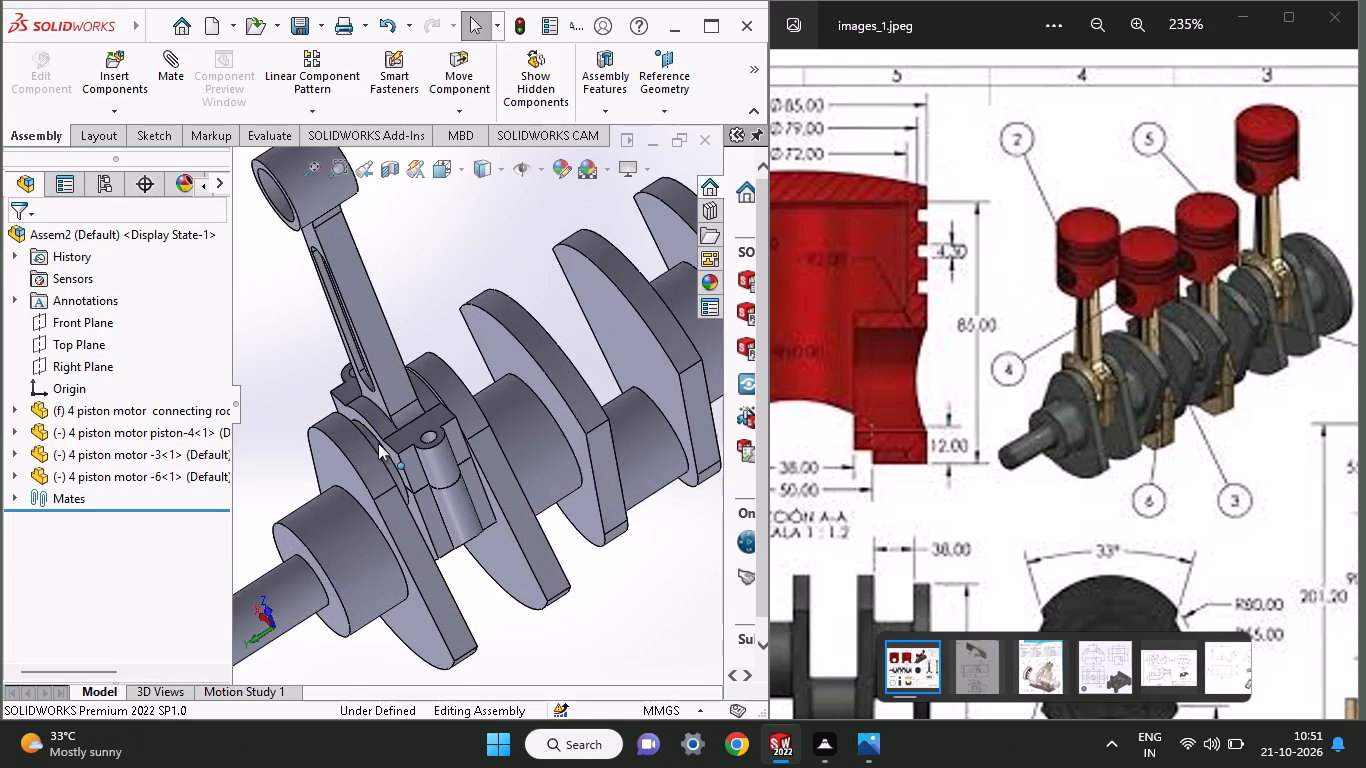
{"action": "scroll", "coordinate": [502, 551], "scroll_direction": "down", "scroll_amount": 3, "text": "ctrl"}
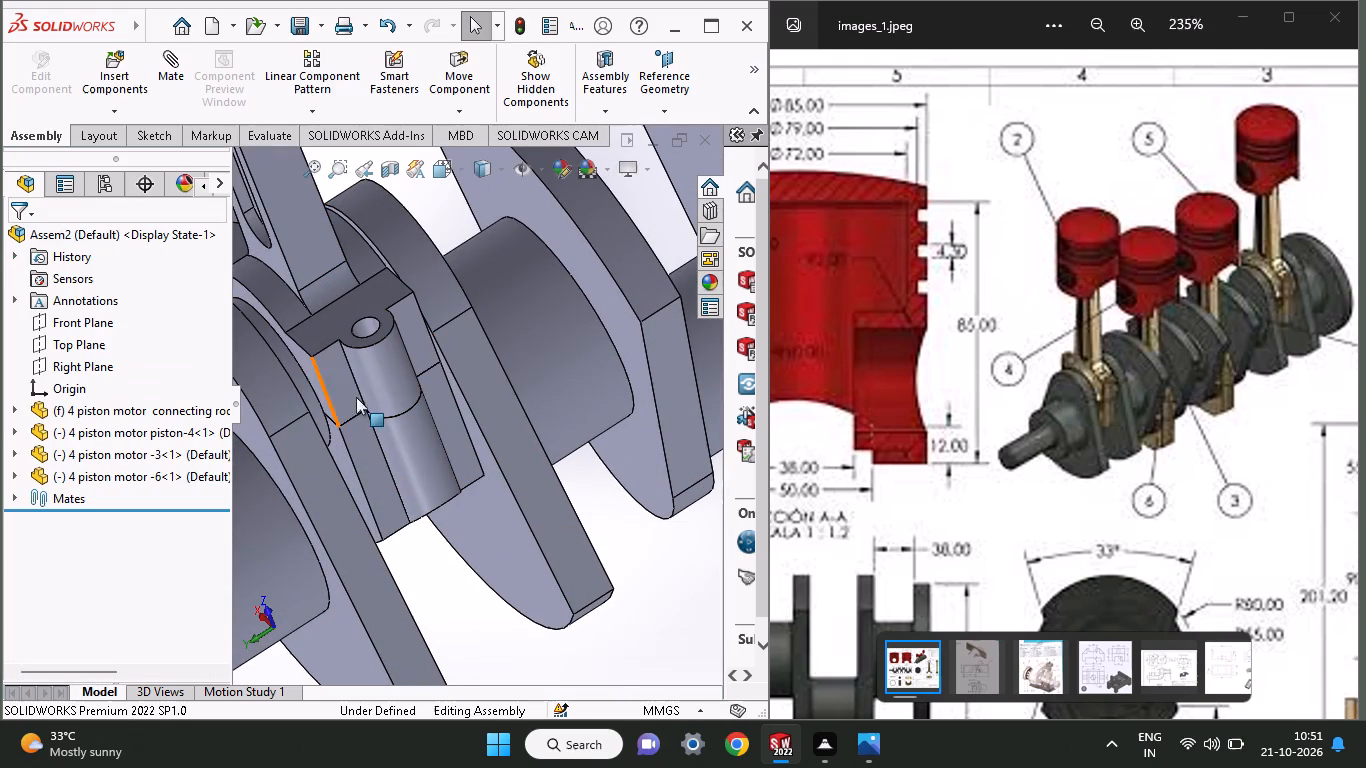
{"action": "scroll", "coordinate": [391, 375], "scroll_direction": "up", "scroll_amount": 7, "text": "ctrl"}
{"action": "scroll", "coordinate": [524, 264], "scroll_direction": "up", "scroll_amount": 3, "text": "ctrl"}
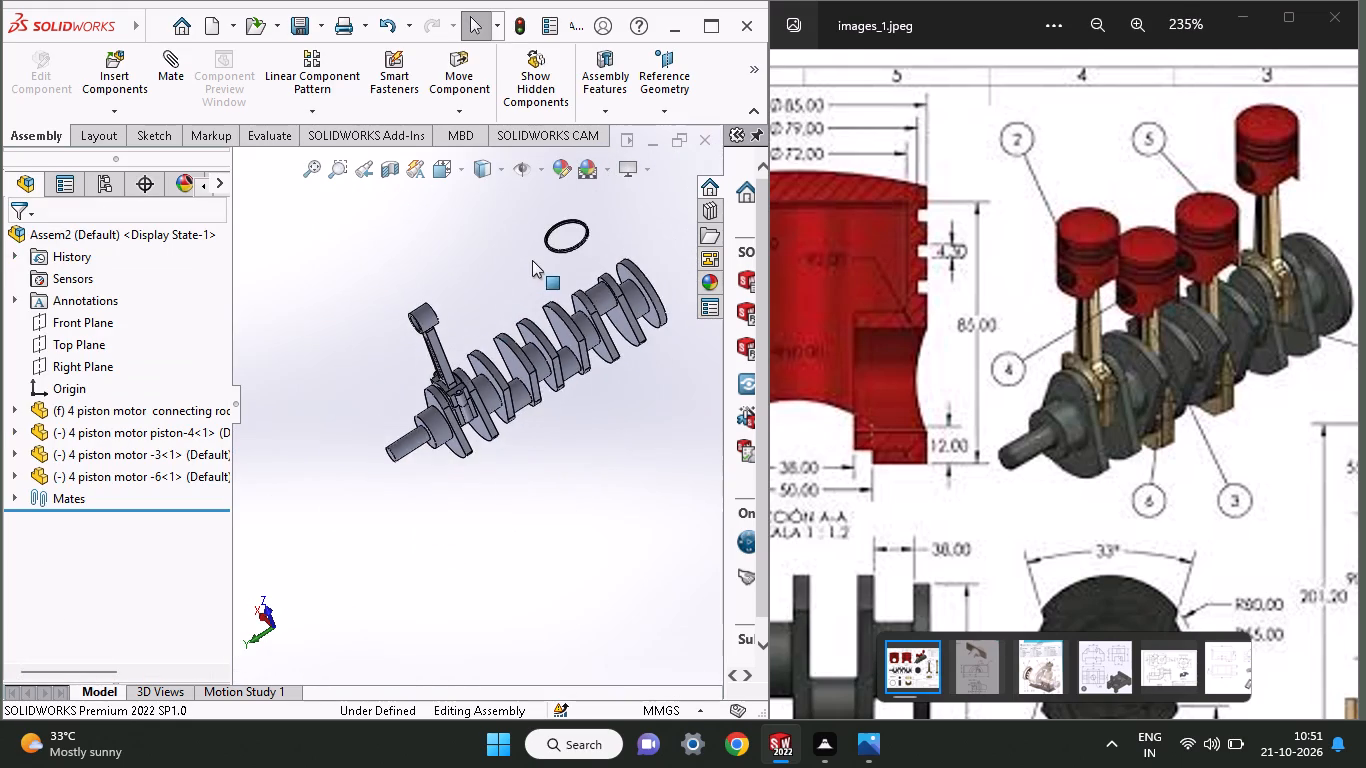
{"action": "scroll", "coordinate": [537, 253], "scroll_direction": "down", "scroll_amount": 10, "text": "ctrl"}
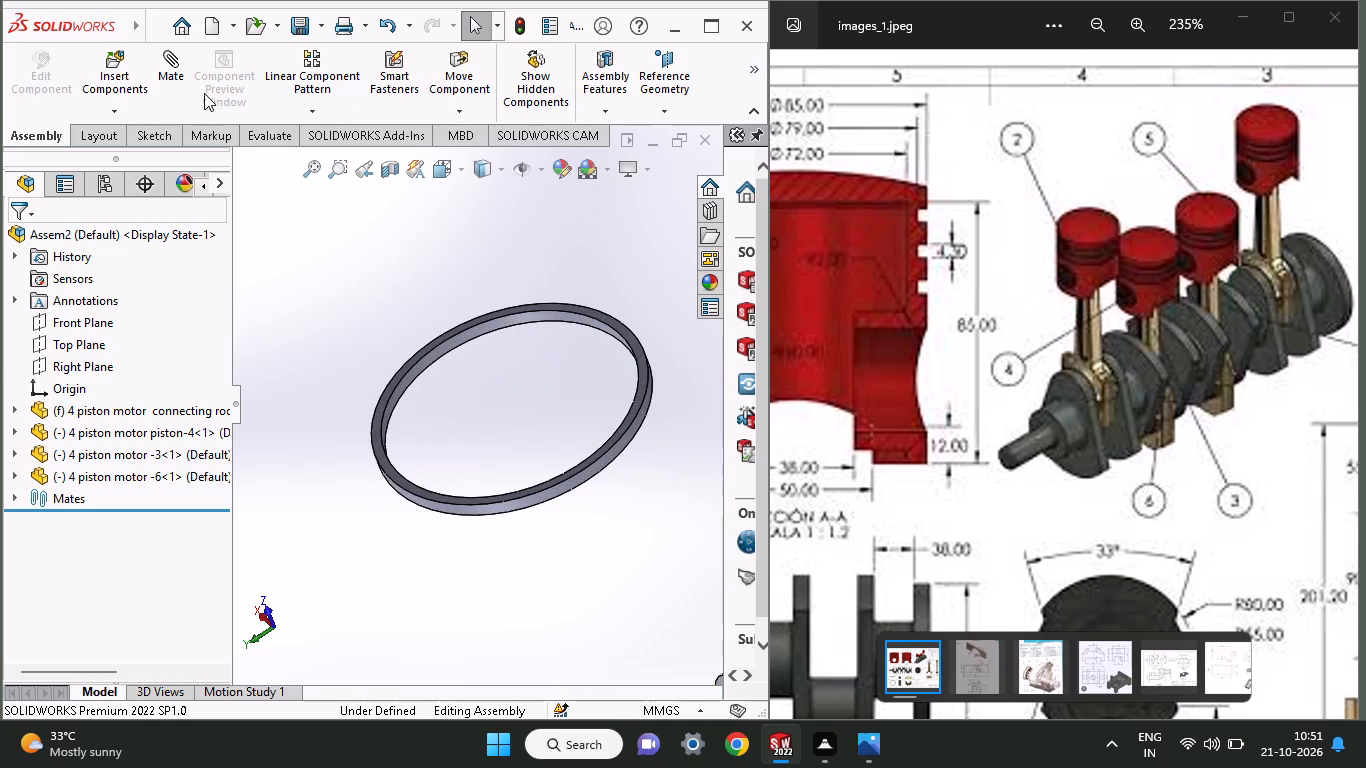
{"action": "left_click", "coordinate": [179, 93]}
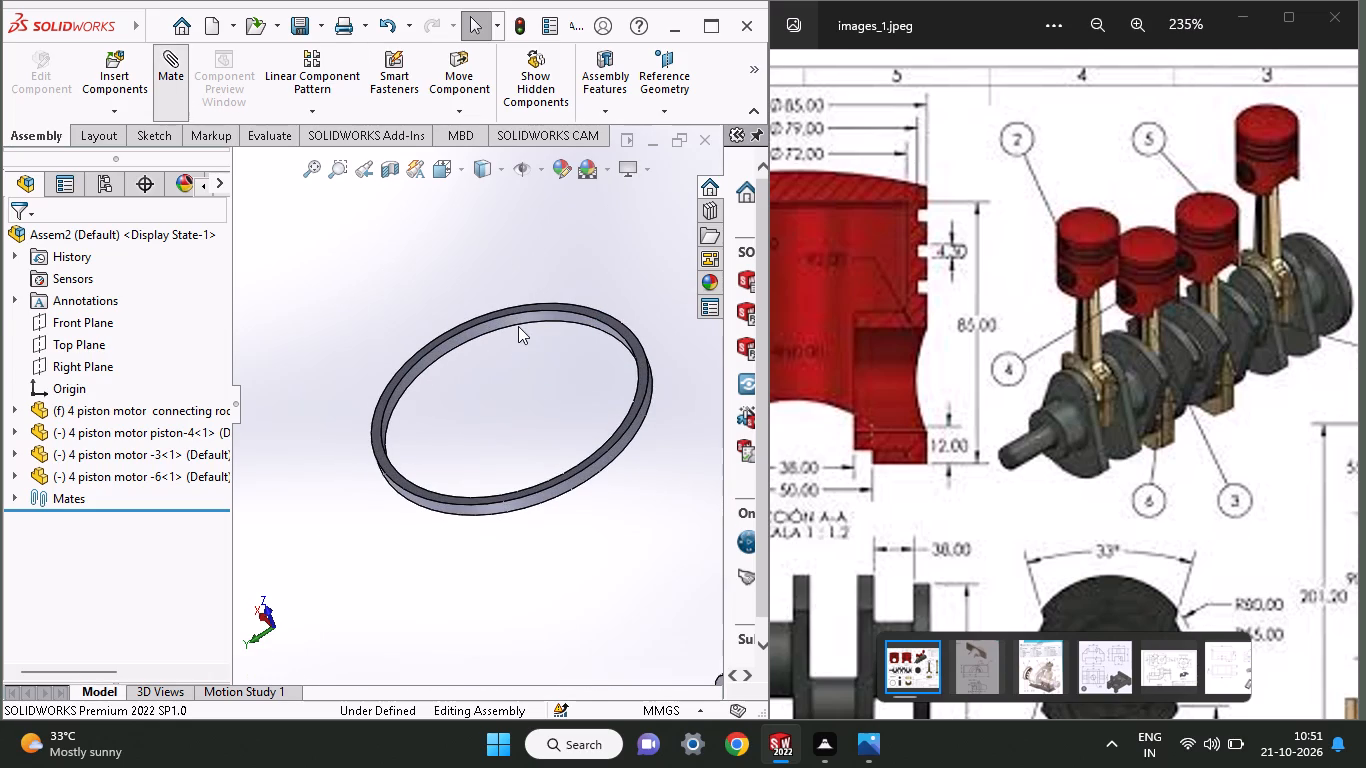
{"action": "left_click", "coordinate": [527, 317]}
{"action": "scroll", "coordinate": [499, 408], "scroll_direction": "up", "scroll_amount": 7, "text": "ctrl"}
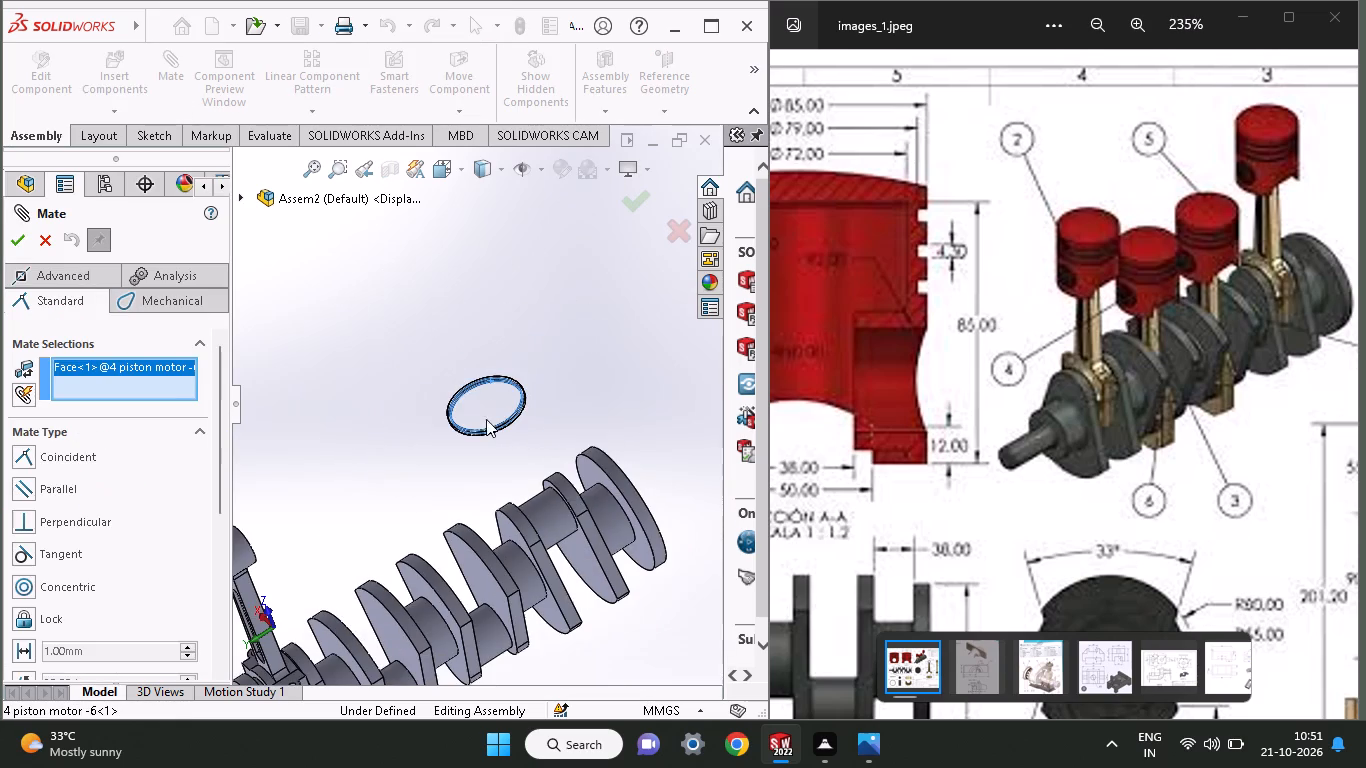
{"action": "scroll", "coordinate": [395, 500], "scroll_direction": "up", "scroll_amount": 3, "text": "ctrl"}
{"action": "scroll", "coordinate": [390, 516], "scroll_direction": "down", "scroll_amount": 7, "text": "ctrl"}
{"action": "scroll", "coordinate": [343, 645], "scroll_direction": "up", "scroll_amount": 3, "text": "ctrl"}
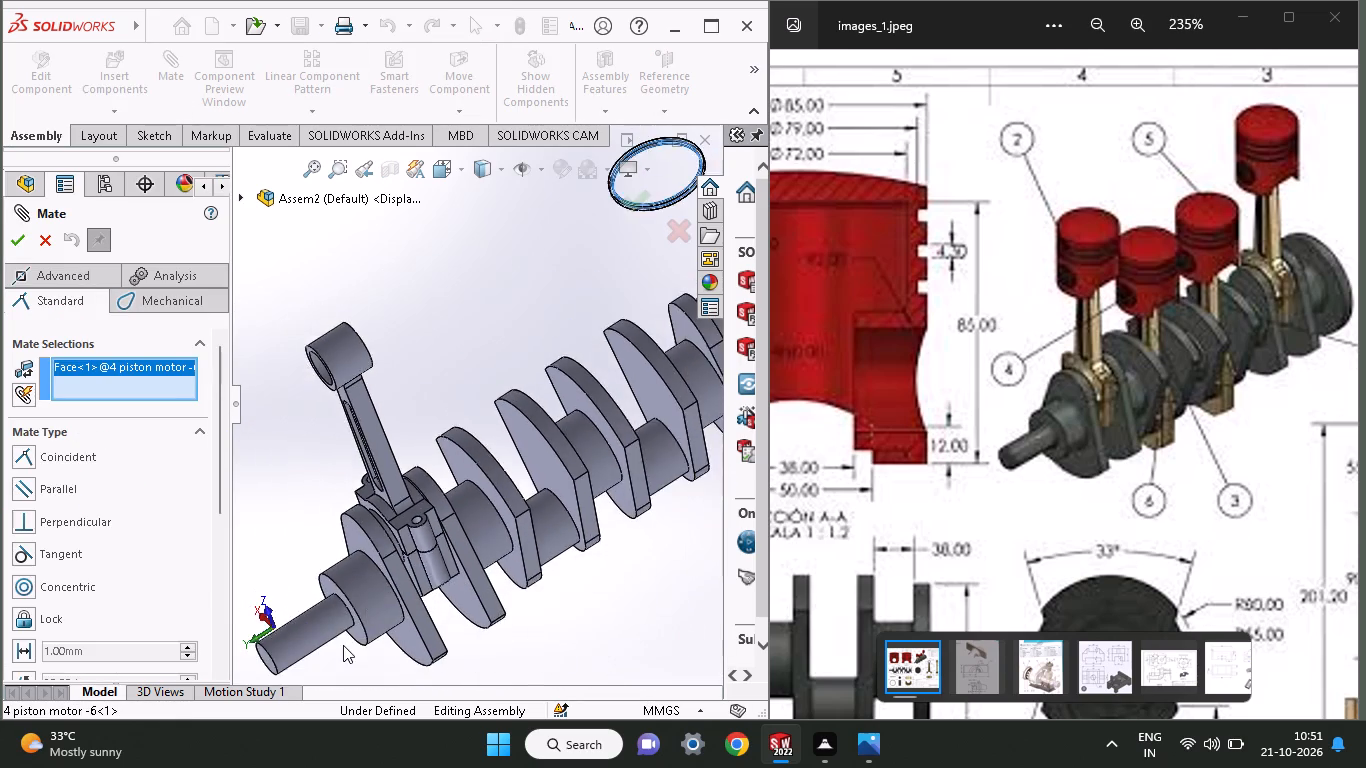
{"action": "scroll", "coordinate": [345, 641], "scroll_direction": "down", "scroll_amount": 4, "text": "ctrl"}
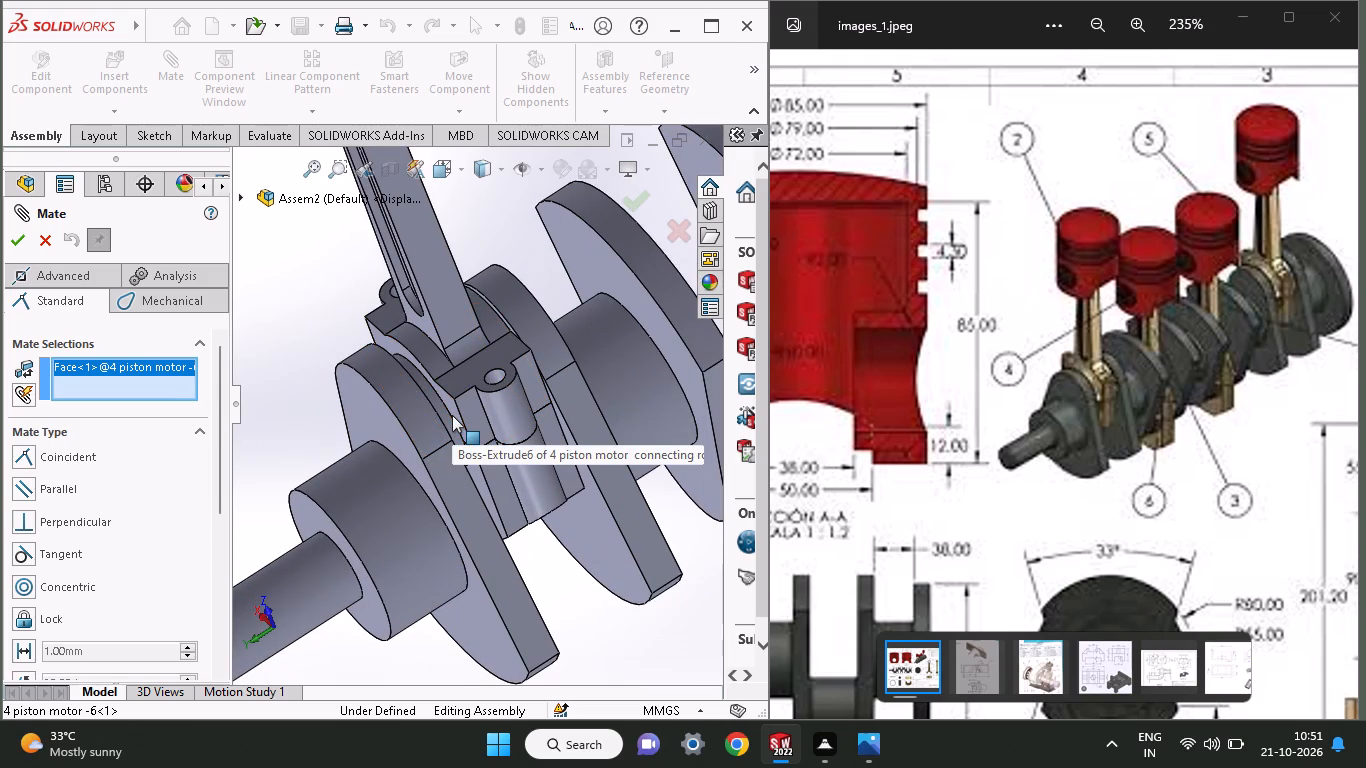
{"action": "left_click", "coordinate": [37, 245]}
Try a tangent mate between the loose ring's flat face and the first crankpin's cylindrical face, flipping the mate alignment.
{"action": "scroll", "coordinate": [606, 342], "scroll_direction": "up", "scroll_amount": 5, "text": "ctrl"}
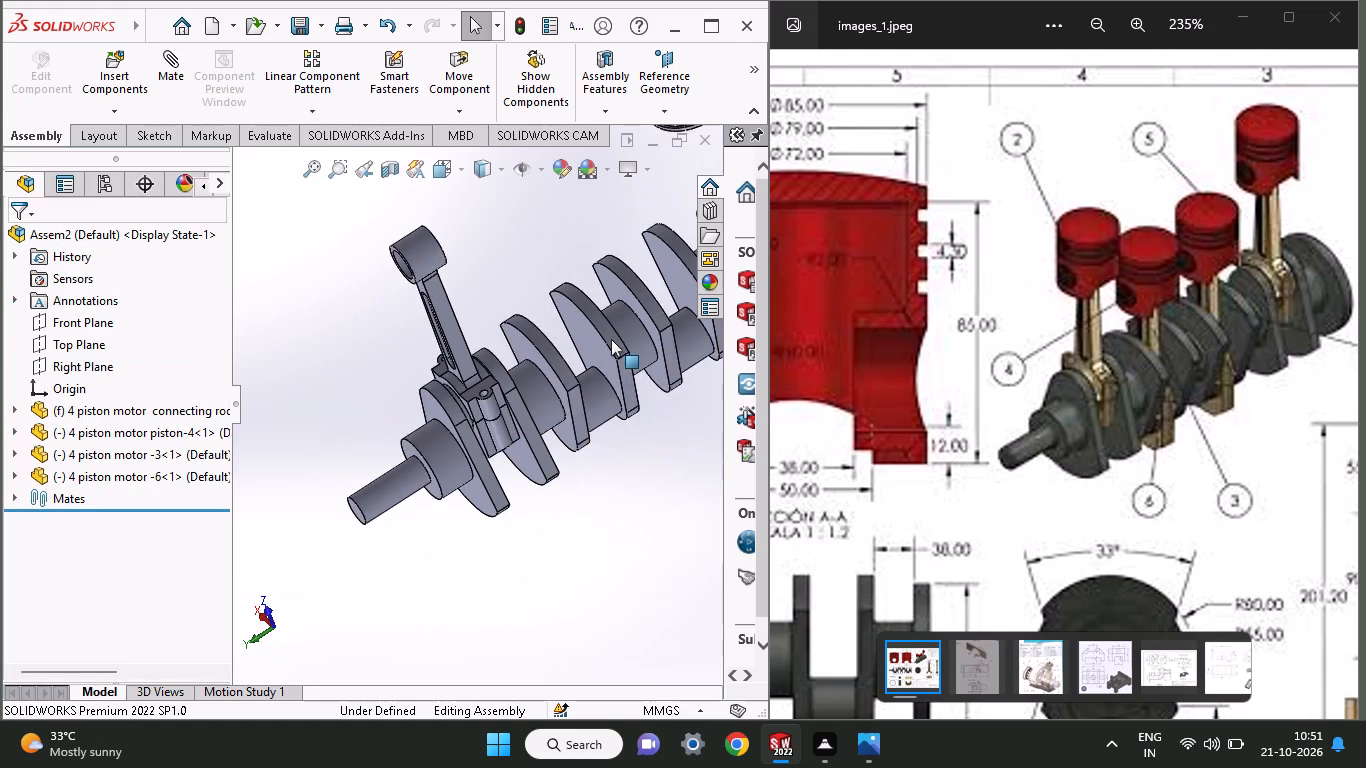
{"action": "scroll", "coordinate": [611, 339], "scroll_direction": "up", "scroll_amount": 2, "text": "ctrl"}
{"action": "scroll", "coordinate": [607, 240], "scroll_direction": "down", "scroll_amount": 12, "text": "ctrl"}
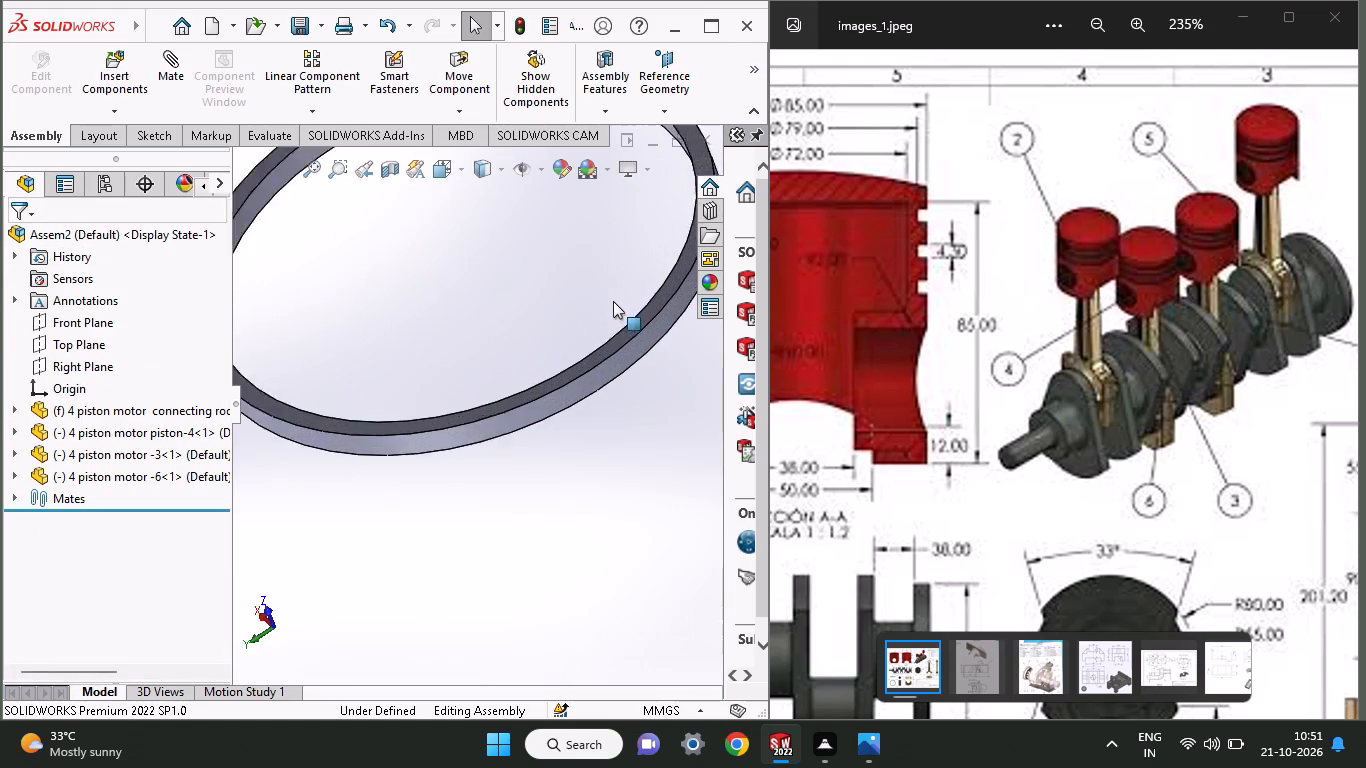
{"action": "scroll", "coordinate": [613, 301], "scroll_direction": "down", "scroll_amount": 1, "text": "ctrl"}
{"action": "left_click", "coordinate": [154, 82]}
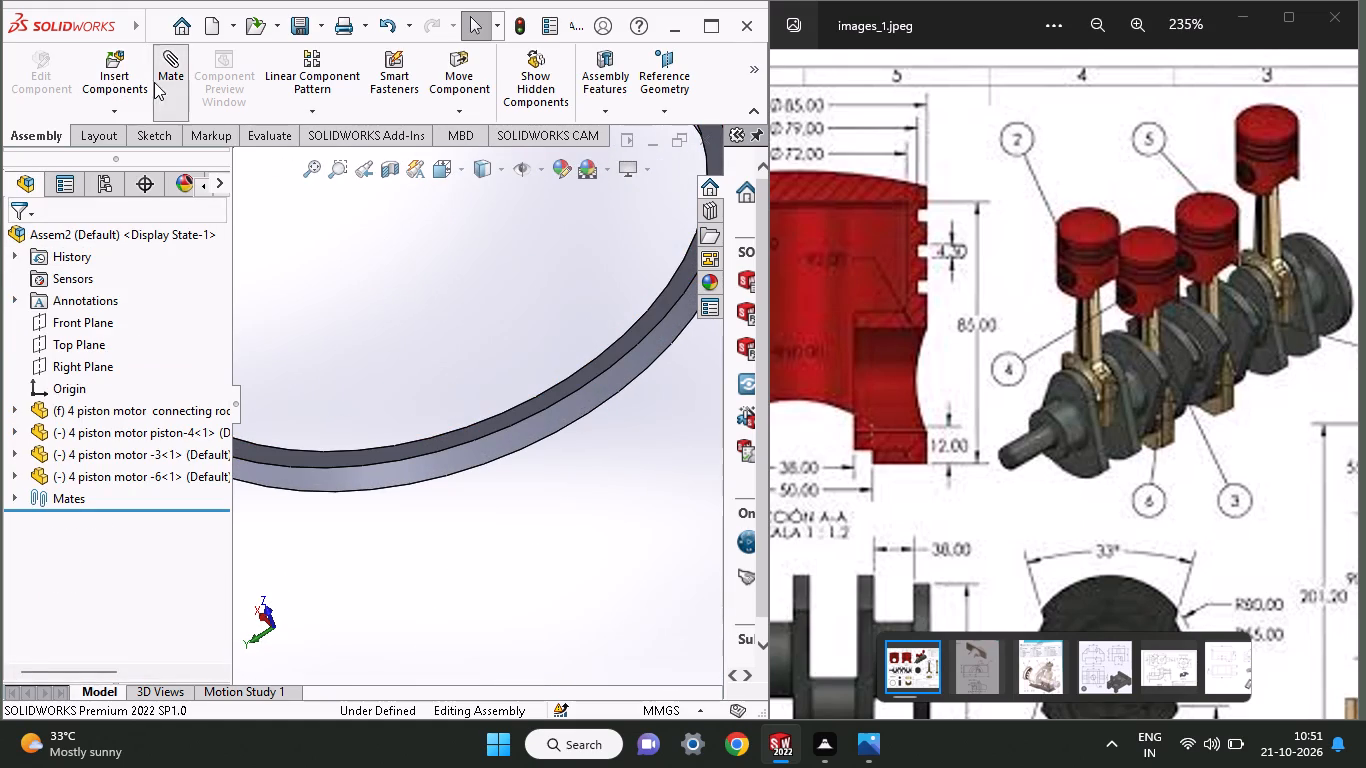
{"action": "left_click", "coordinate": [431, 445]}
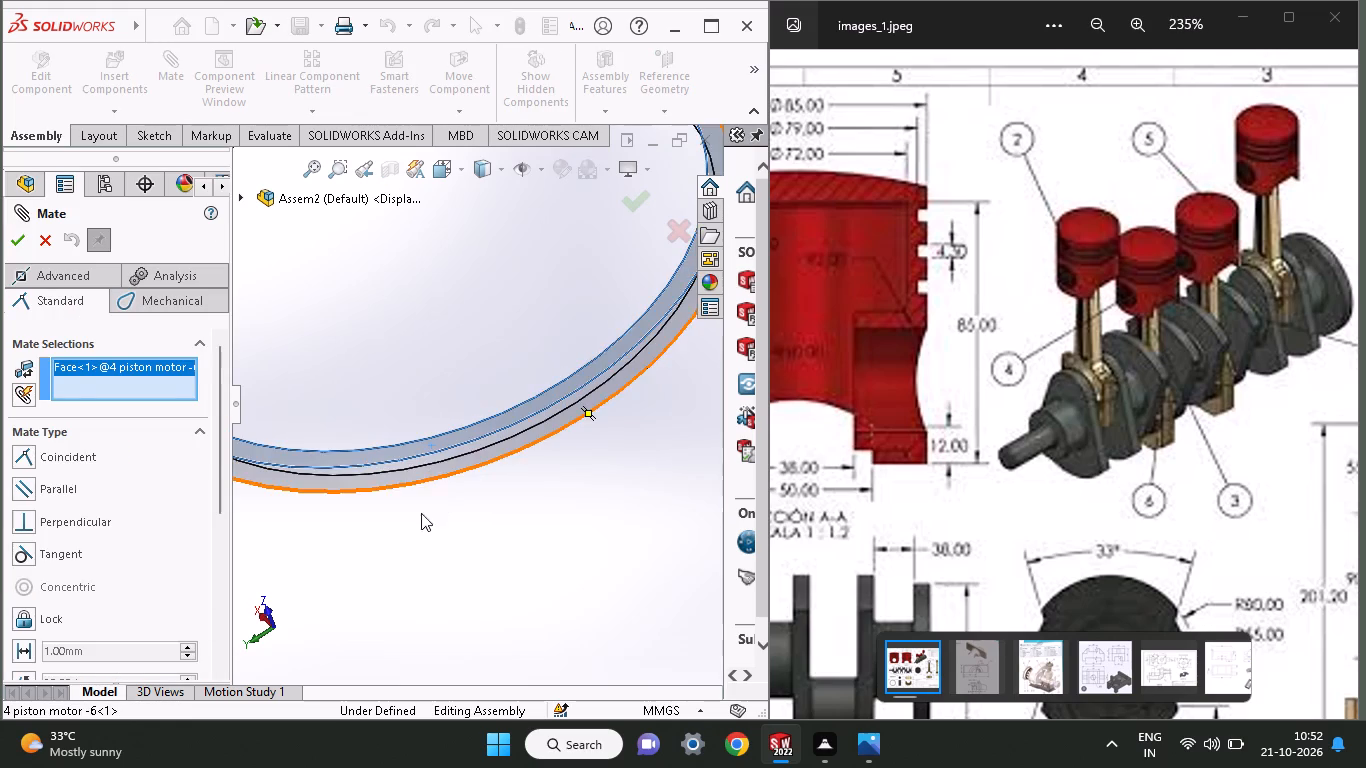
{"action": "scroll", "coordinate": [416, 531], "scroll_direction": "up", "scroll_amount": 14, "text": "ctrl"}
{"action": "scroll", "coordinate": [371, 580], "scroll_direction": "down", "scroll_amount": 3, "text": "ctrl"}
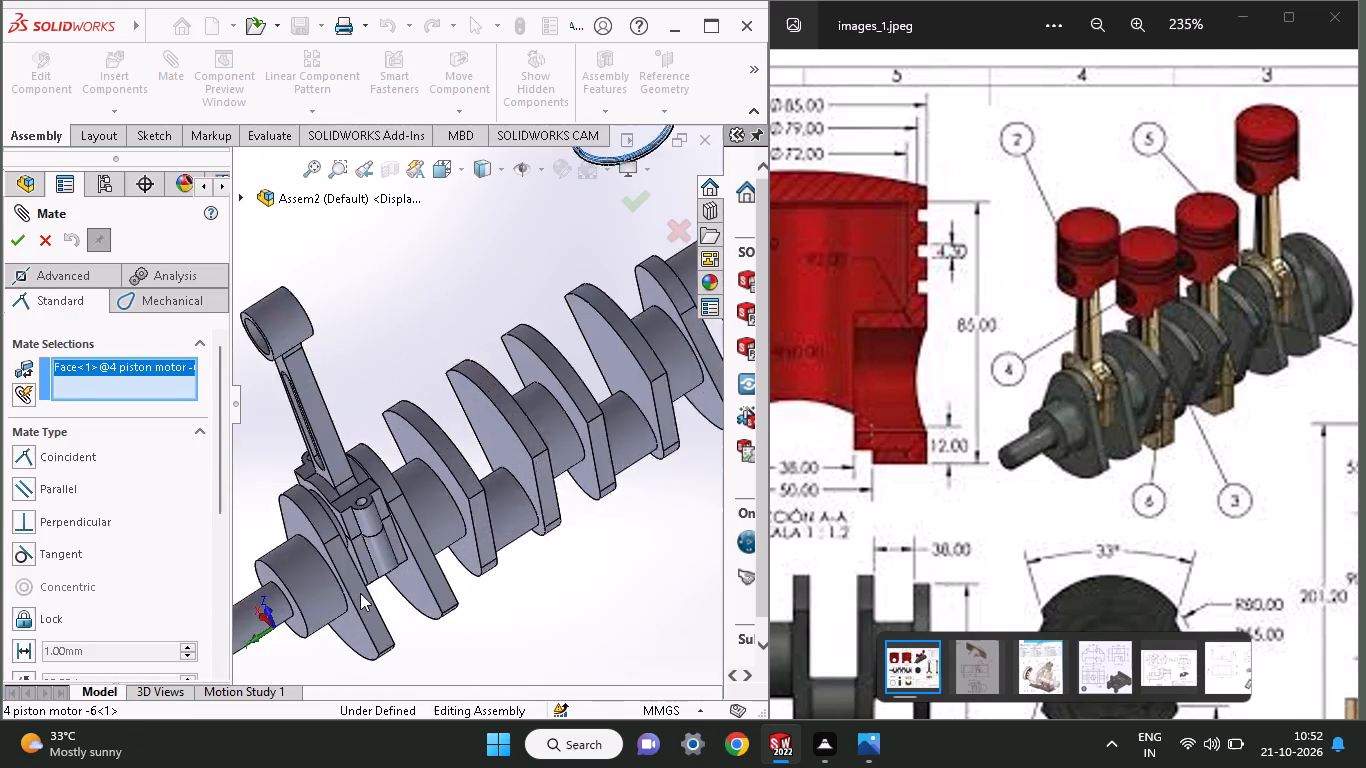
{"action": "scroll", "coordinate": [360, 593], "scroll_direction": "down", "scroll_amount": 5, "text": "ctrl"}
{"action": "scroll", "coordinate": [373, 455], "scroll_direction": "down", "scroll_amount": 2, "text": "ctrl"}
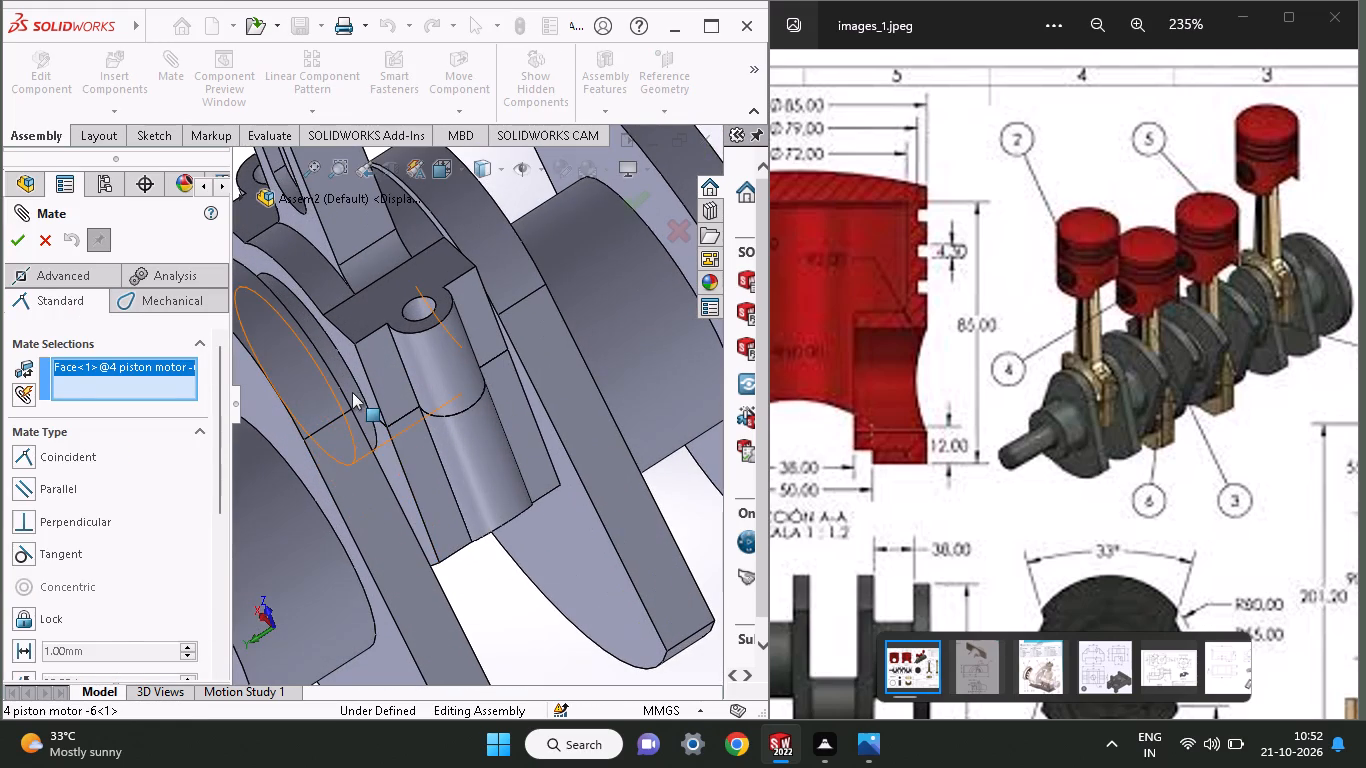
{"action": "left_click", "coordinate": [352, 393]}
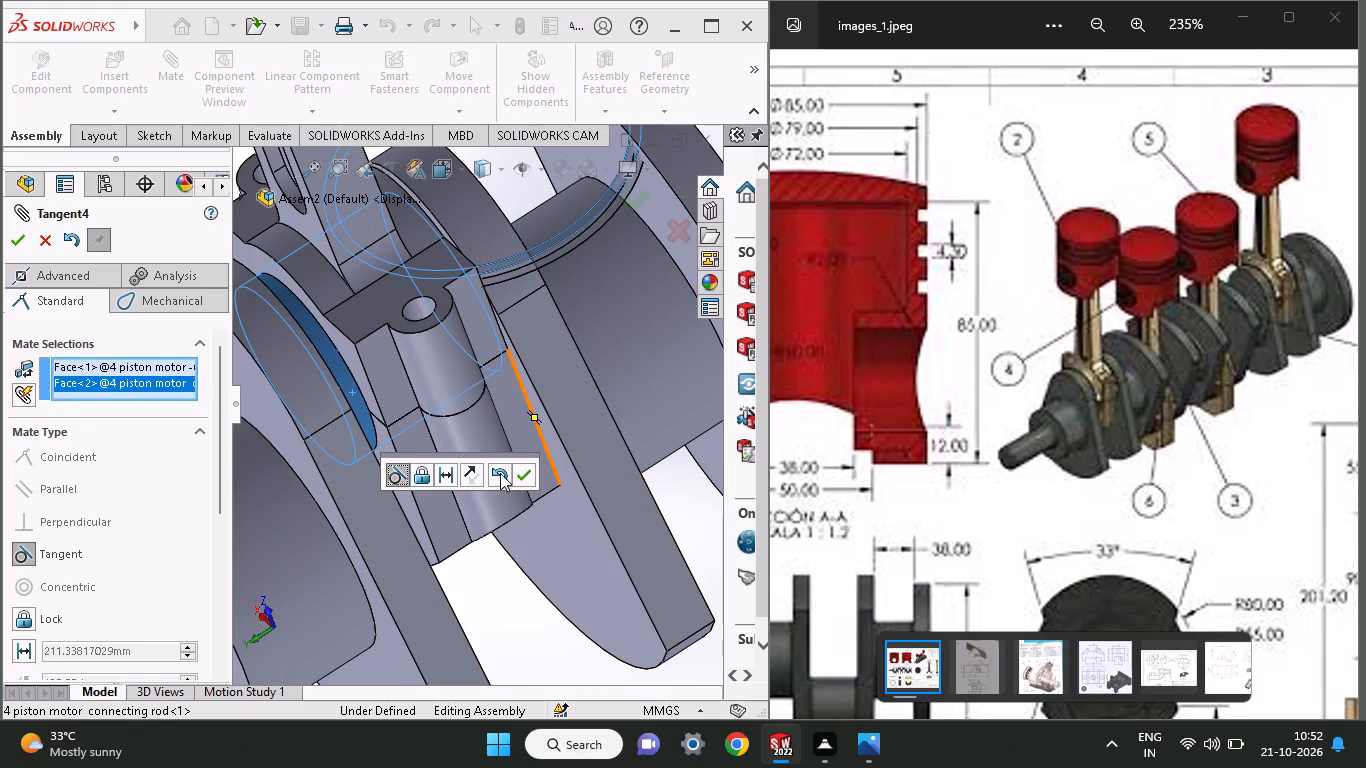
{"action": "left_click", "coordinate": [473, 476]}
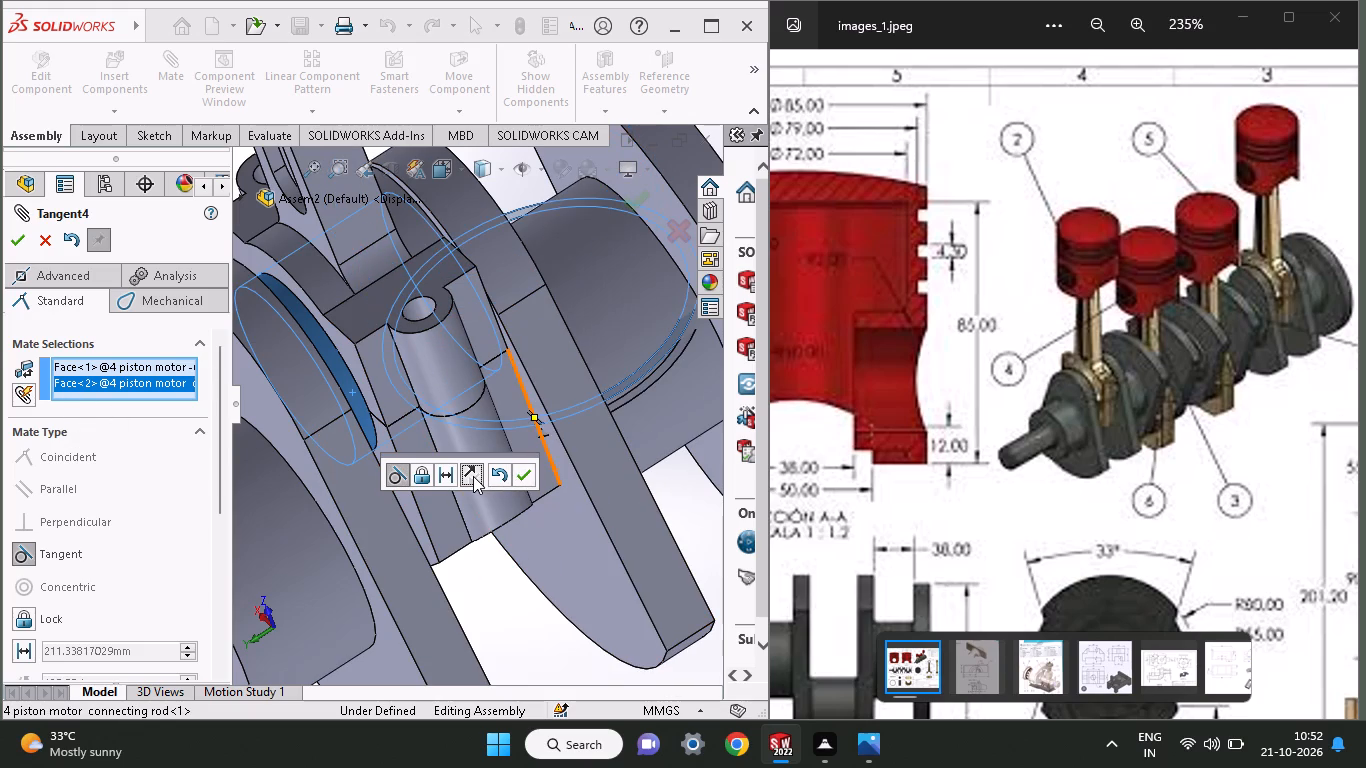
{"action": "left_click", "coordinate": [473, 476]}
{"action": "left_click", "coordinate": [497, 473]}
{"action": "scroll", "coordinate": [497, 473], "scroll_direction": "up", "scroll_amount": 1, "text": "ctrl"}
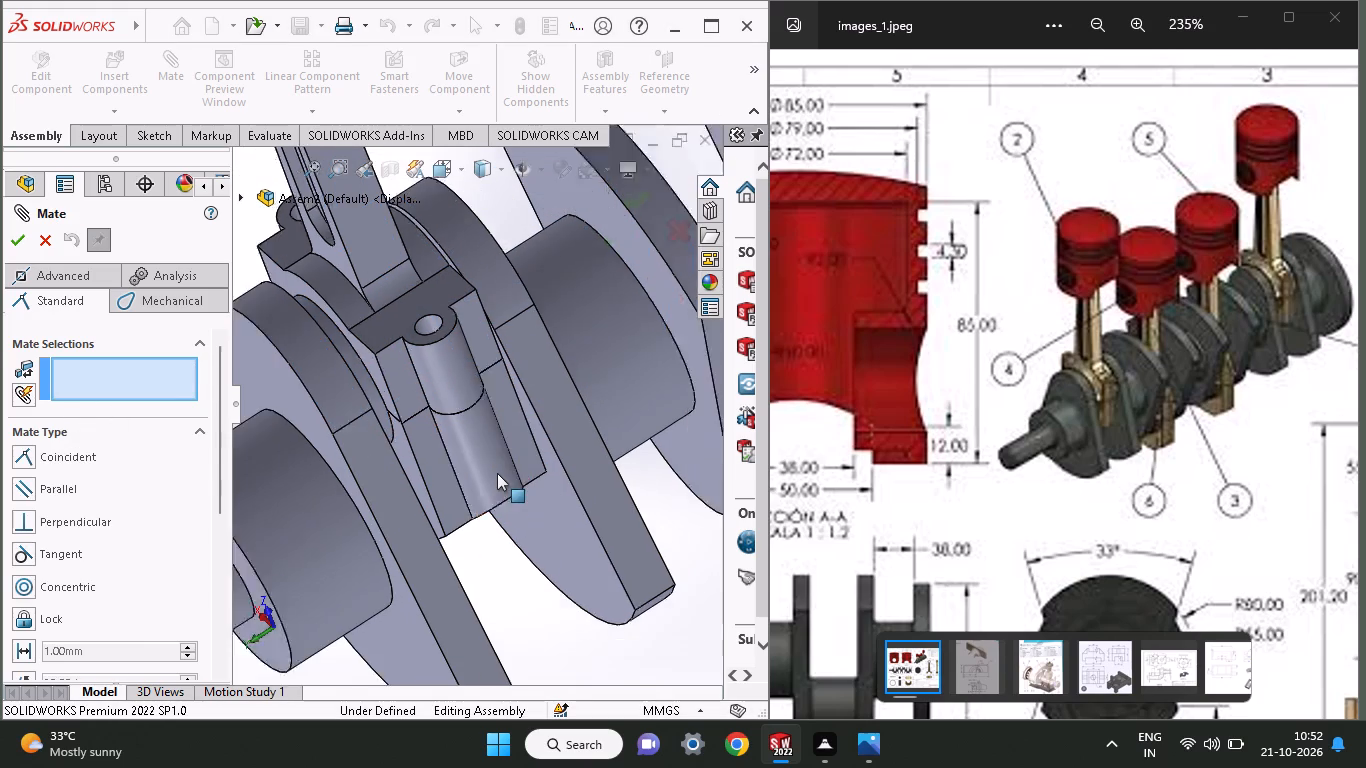
Add a parallel mate between the first crank web's inner face and the flat side face of the connecting rod's big end.
{"action": "scroll", "coordinate": [497, 473], "scroll_direction": "up", "scroll_amount": 9, "text": "ctrl"}
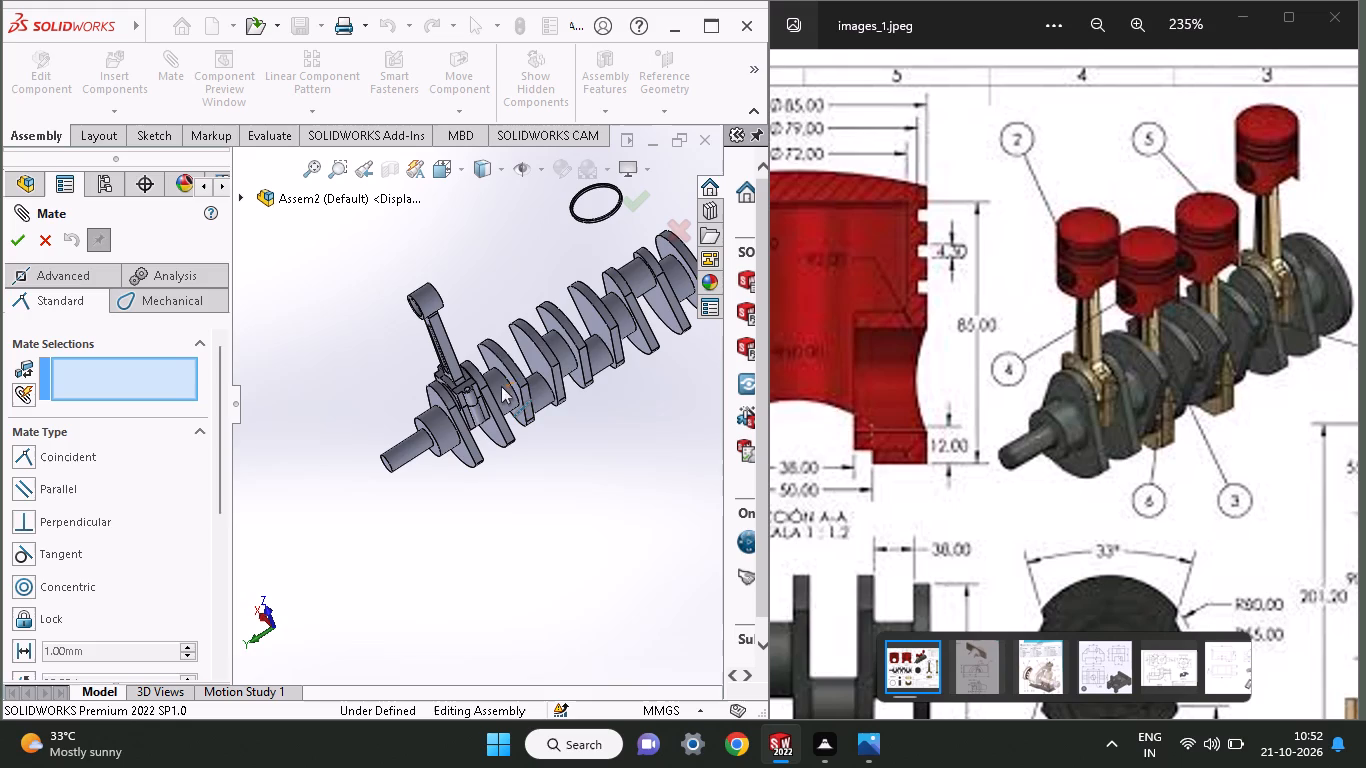
{"action": "scroll", "coordinate": [605, 382], "scroll_direction": "down", "scroll_amount": 2, "text": "ctrl"}
{"action": "middle_click_drag", "start_coordinate": [615, 419], "coordinate": [640, 421]}
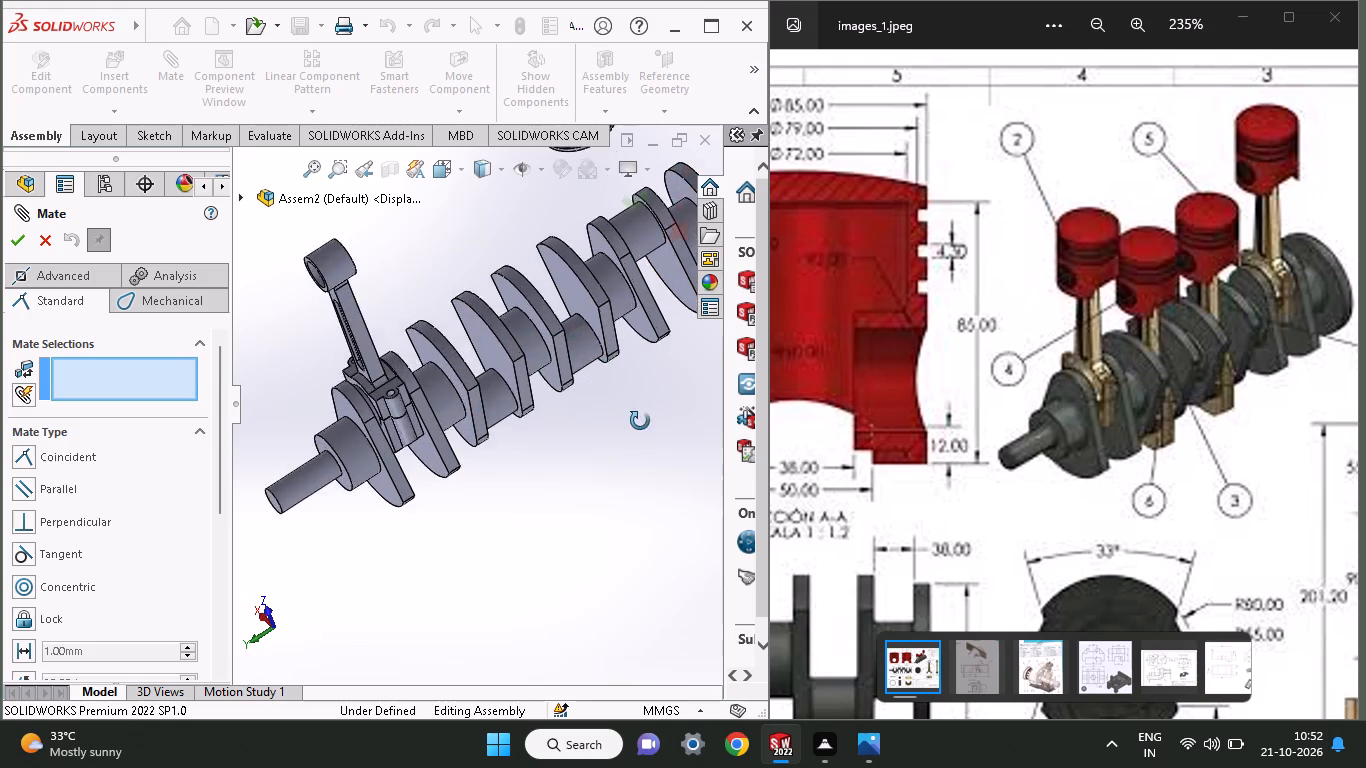
{"action": "middle_click_drag", "start_coordinate": [640, 421], "coordinate": [641, 496]}
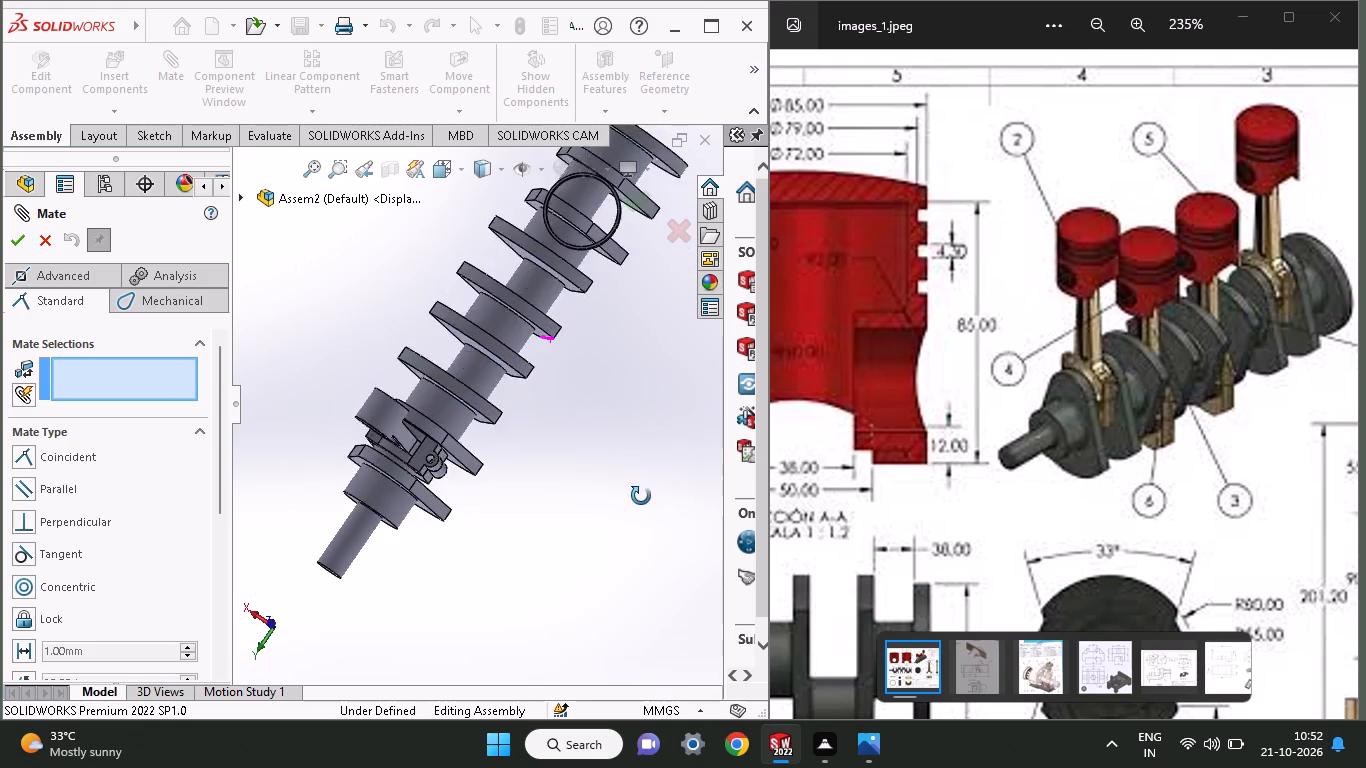
{"action": "middle_click_drag", "start_coordinate": [641, 496], "coordinate": [689, 350]}
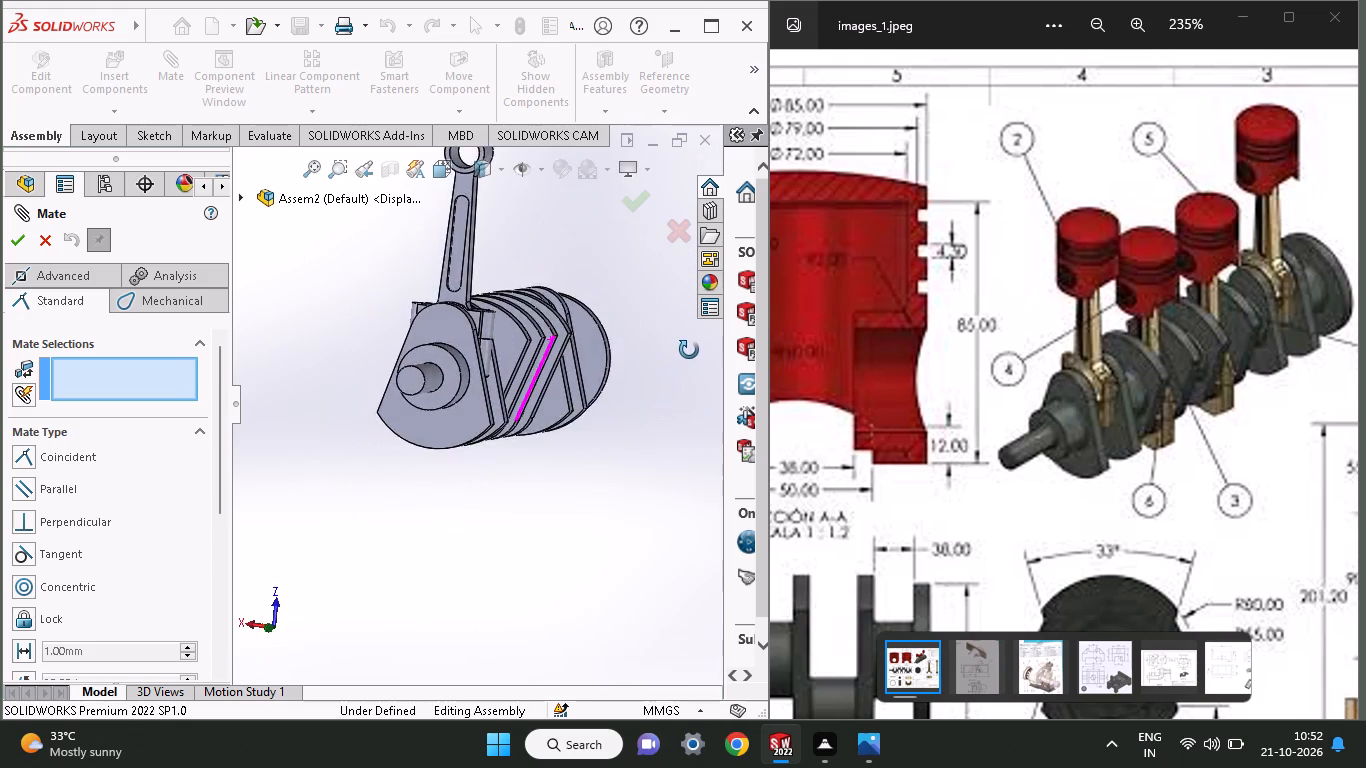
{"action": "middle_click_drag", "start_coordinate": [689, 350], "coordinate": [668, 393]}
{"action": "scroll", "coordinate": [460, 386], "scroll_direction": "down", "scroll_amount": 5, "text": "ctrl"}
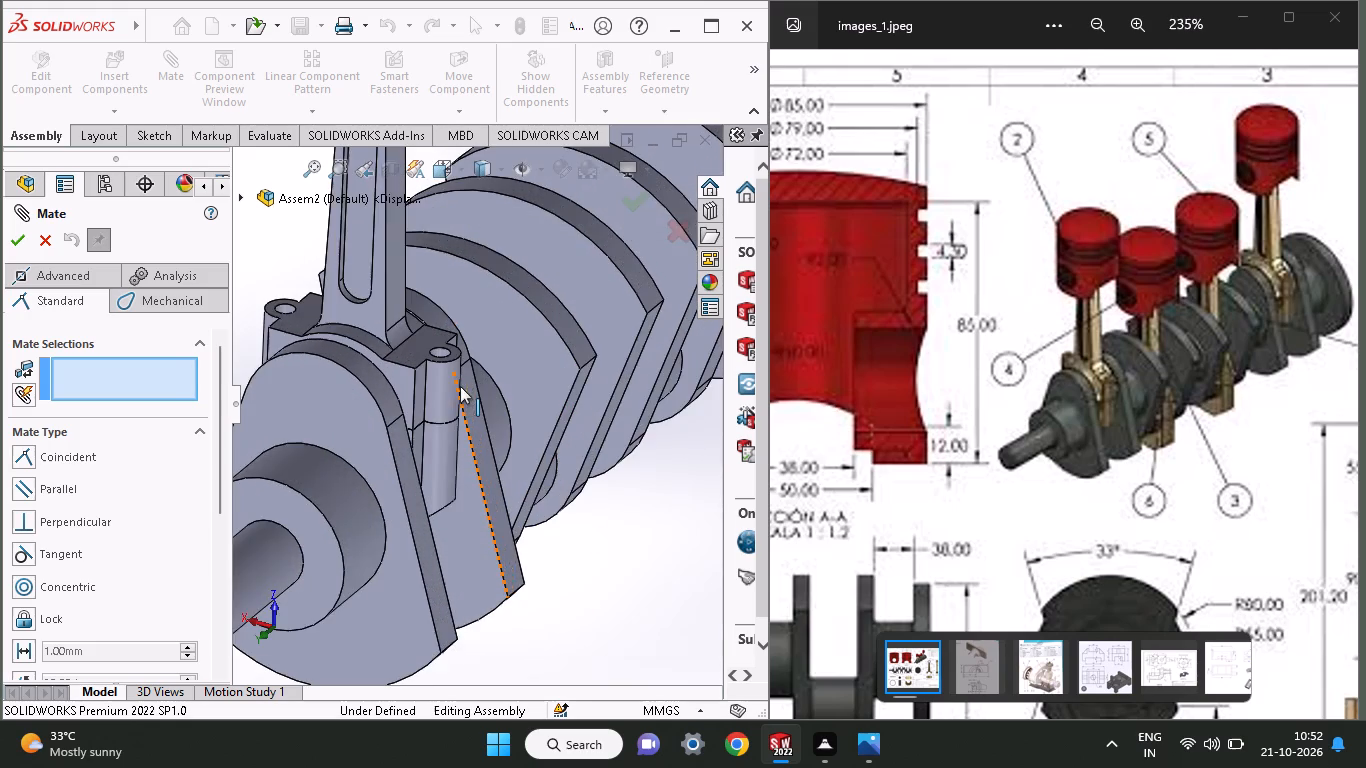
{"action": "scroll", "coordinate": [362, 410], "scroll_direction": "down", "scroll_amount": 5, "text": "ctrl"}
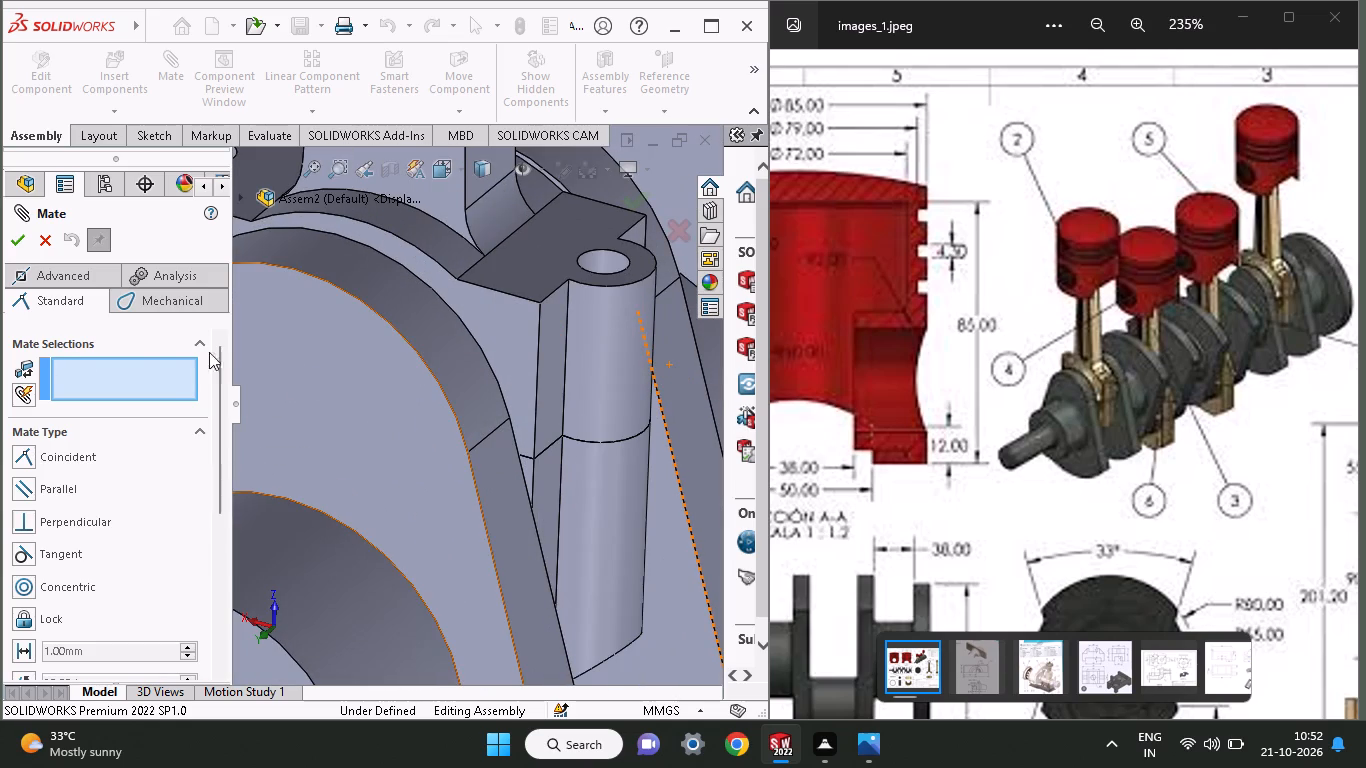
{"action": "middle_click_drag", "start_coordinate": [474, 347], "coordinate": [357, 413]}
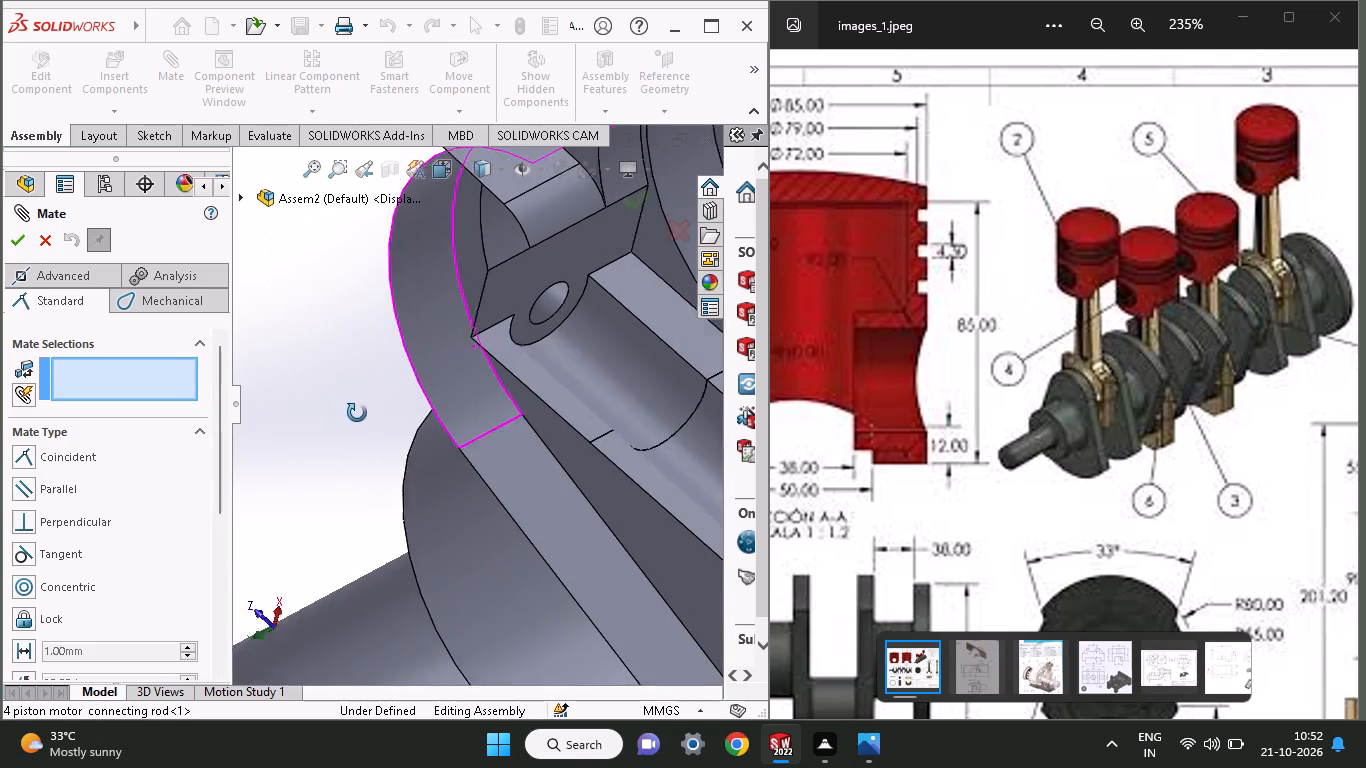
{"action": "middle_click_drag", "start_coordinate": [357, 413], "coordinate": [362, 413]}
{"action": "left_click", "coordinate": [515, 395]}
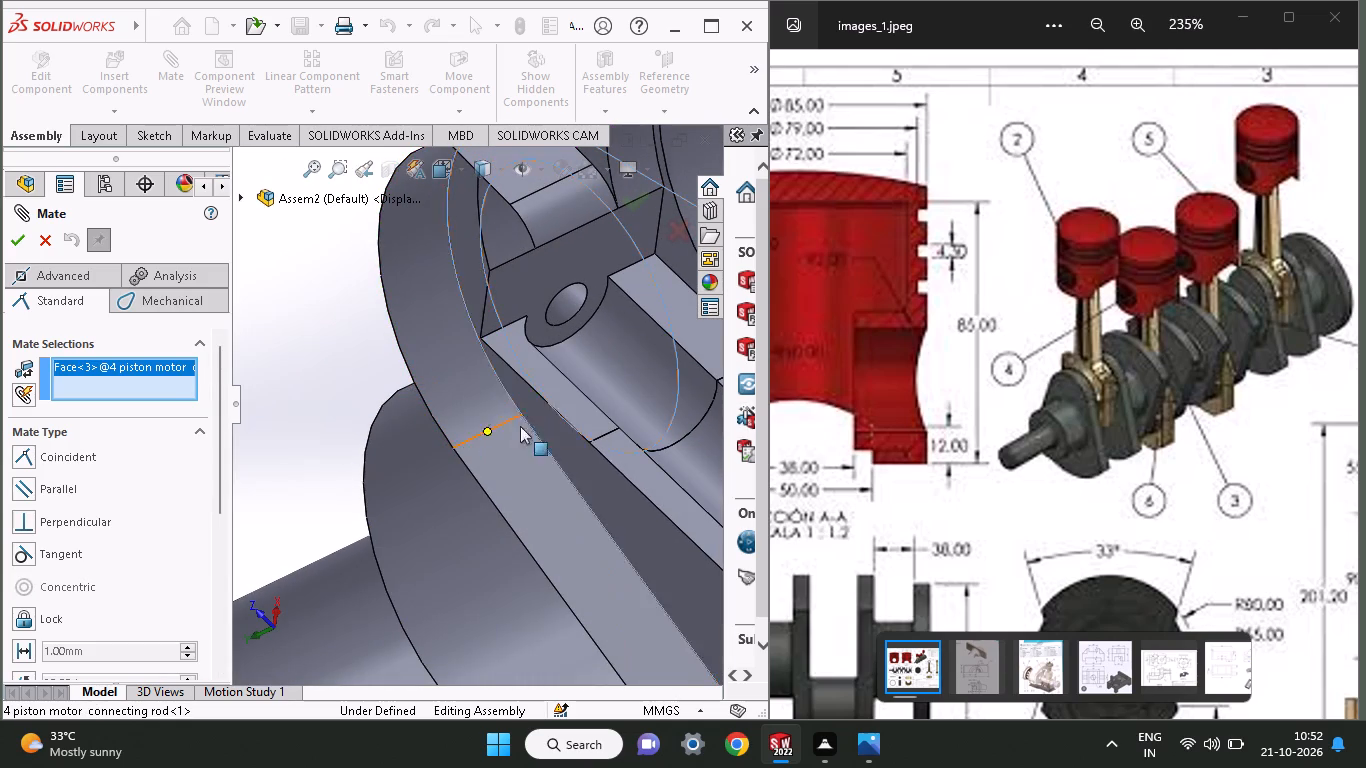
{"action": "middle_click_drag", "start_coordinate": [530, 442], "coordinate": [636, 391]}
{"action": "scroll", "coordinate": [636, 391], "scroll_direction": "up", "scroll_amount": 5, "text": "ctrl"}
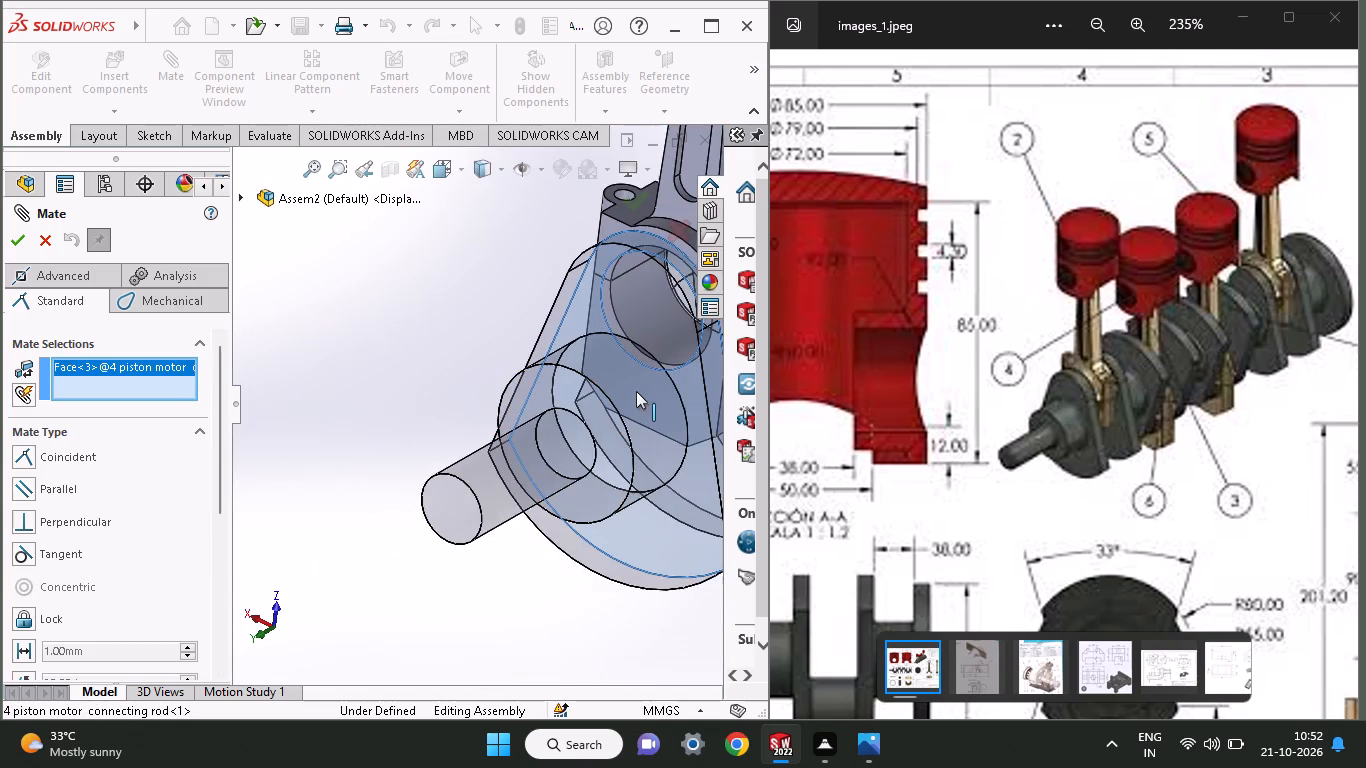
{"action": "scroll", "coordinate": [649, 368], "scroll_direction": "up", "scroll_amount": 3, "text": "ctrl"}
{"action": "scroll", "coordinate": [649, 365], "scroll_direction": "down", "scroll_amount": 5, "text": "ctrl"}
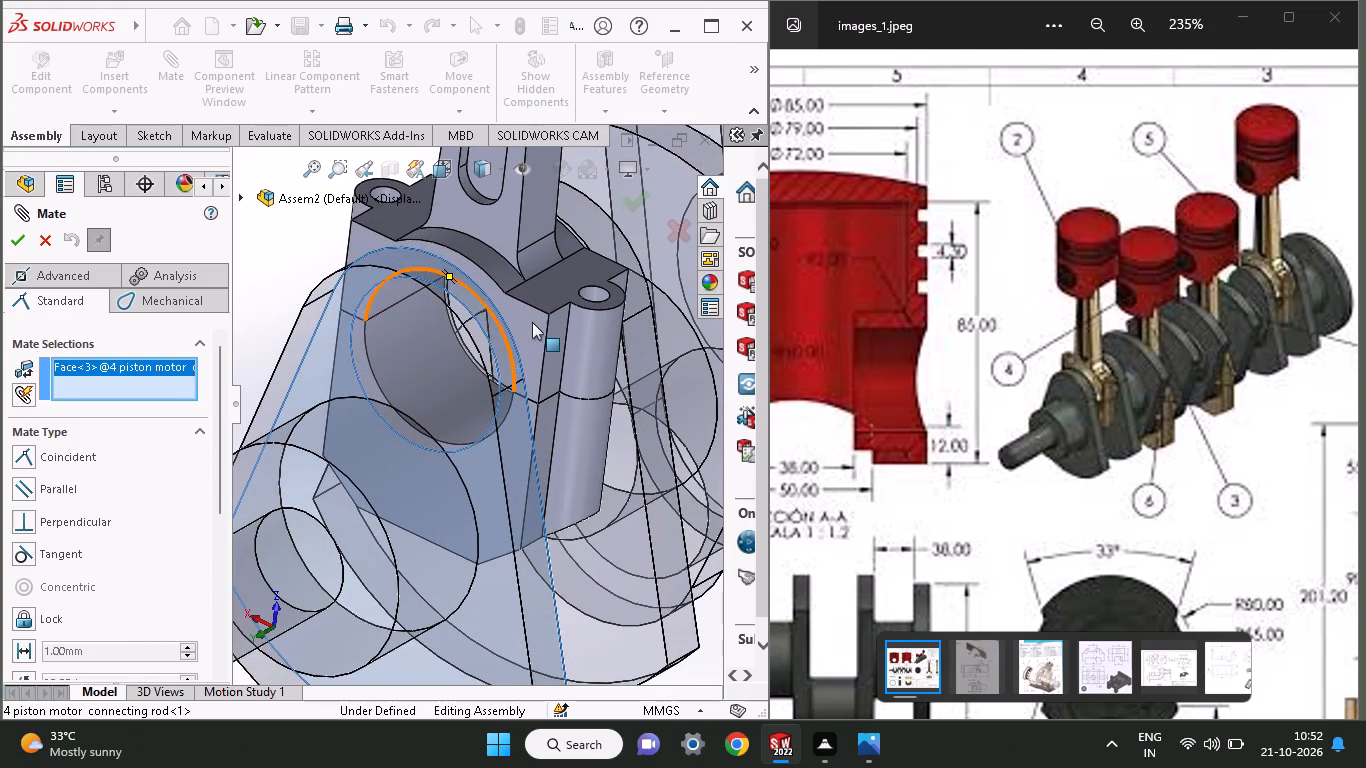
{"action": "left_click", "coordinate": [532, 322]}
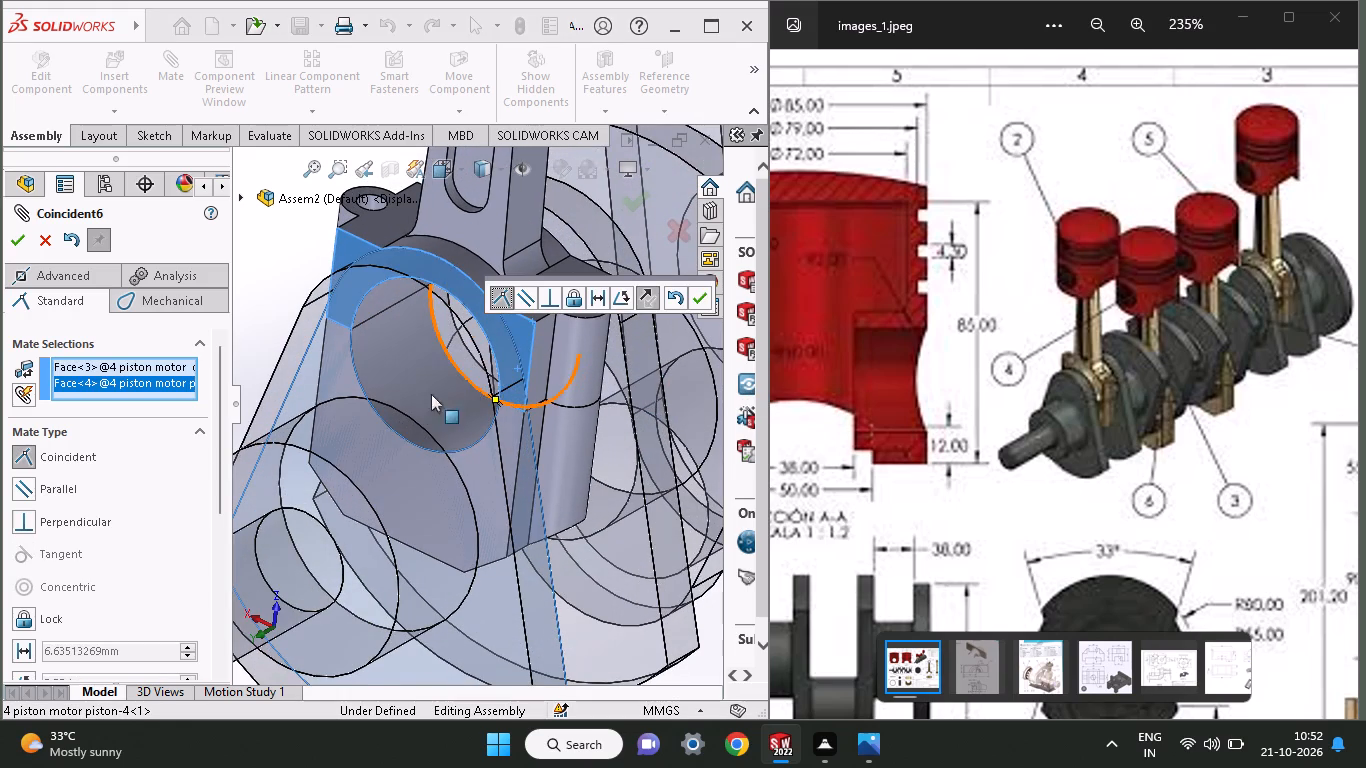
{"action": "left_click", "coordinate": [521, 300]}
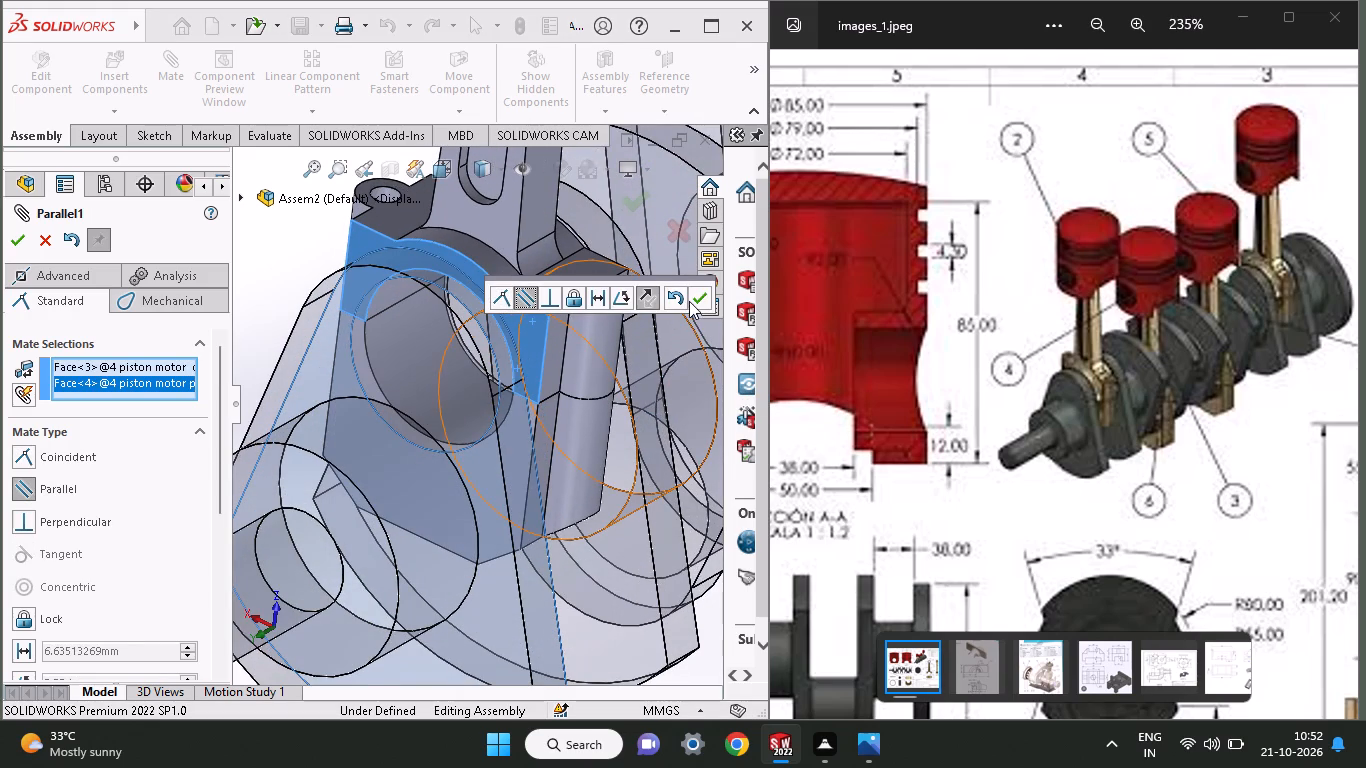
{"action": "left_click", "coordinate": [689, 301]}
Swing the joined connecting rod and bearing cap about the first crankpin until the rod's small end hangs below the crankshaft.
{"action": "scroll", "coordinate": [630, 407], "scroll_direction": "up", "scroll_amount": 4, "text": "ctrl"}
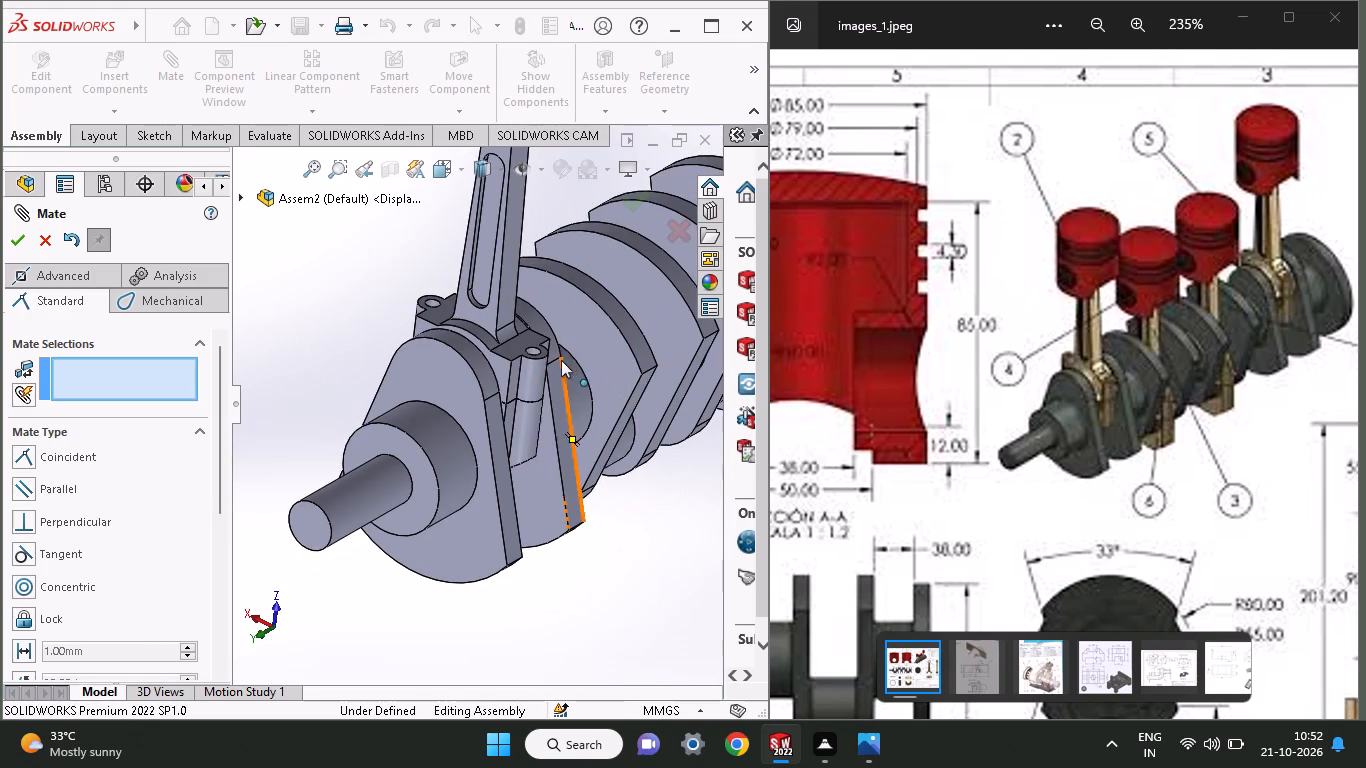
{"action": "scroll", "coordinate": [561, 360], "scroll_direction": "up", "scroll_amount": 4, "text": "ctrl"}
{"action": "left_click_drag", "start_coordinate": [497, 268], "coordinate": [582, 507]}
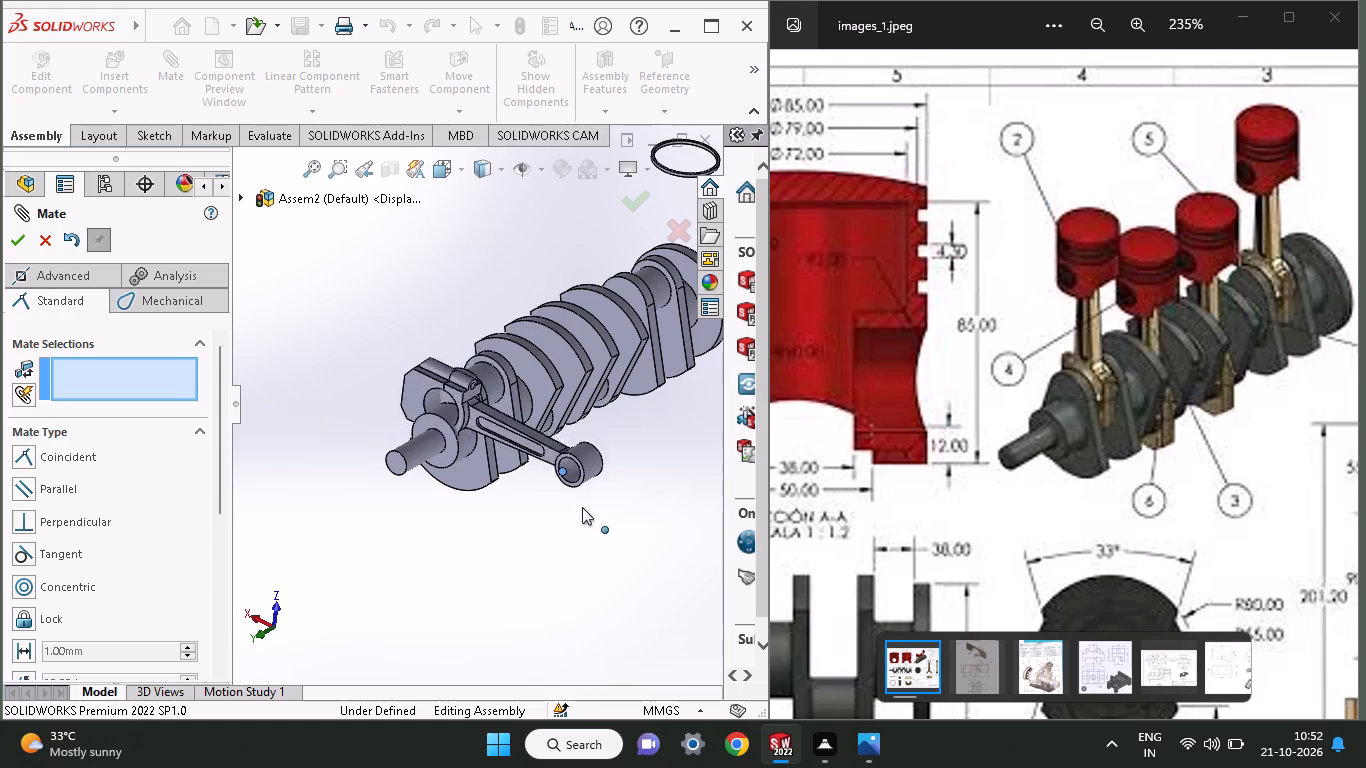
{"action": "left_click_drag", "start_coordinate": [582, 507], "coordinate": [592, 587]}
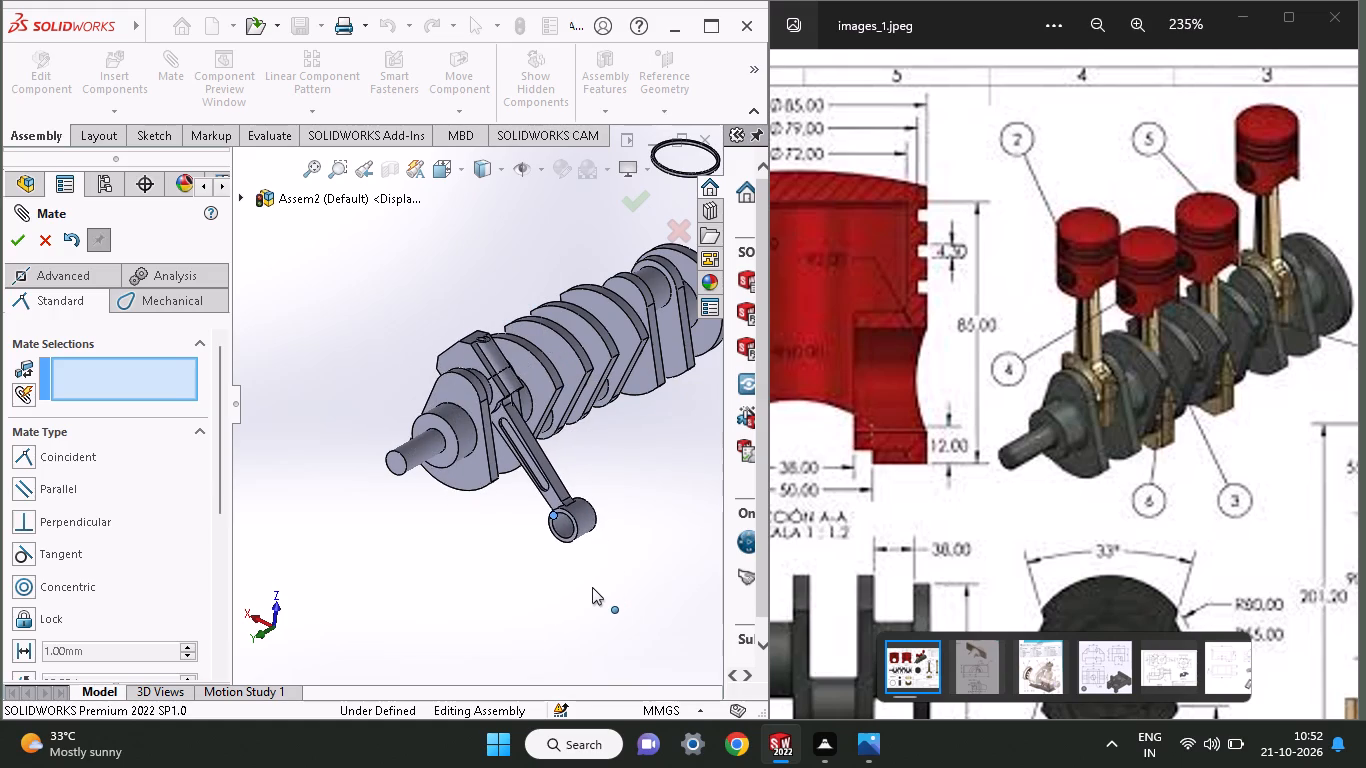
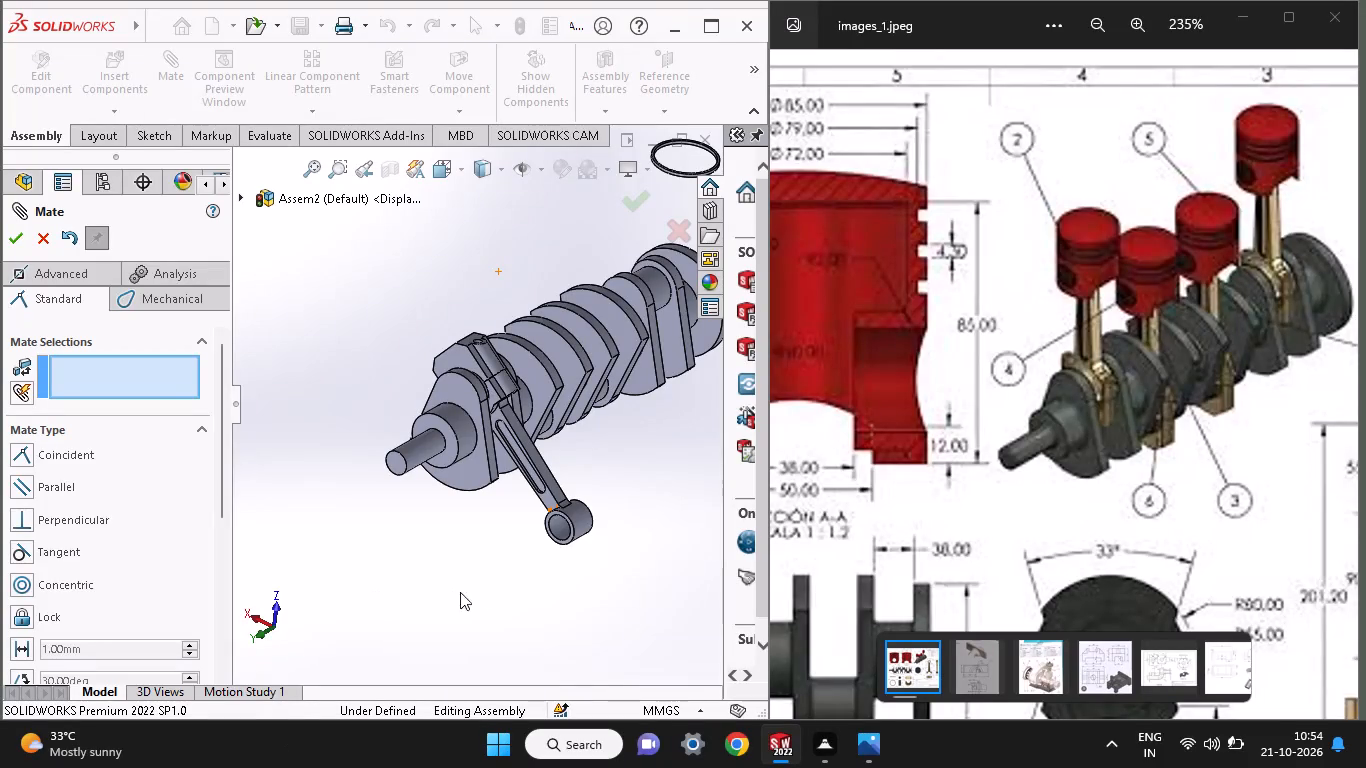
Swing the joined connecting rod and bearing cap about the first crankpin until the rod's small end stands upright above the crankshaft.
{"action": "left_click_drag", "start_coordinate": [585, 515], "coordinate": [445, 115]}
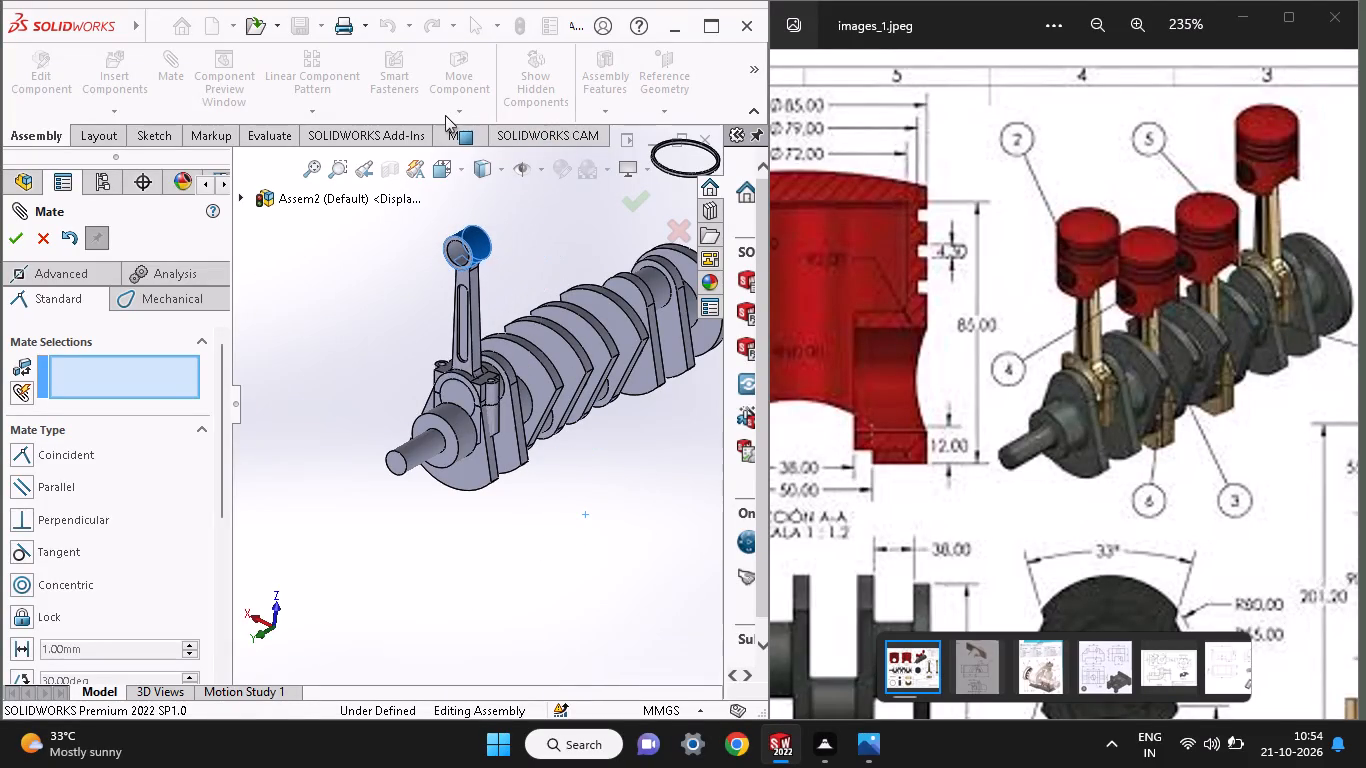
{"action": "left_click_drag", "start_coordinate": [445, 115], "coordinate": [456, 111]}
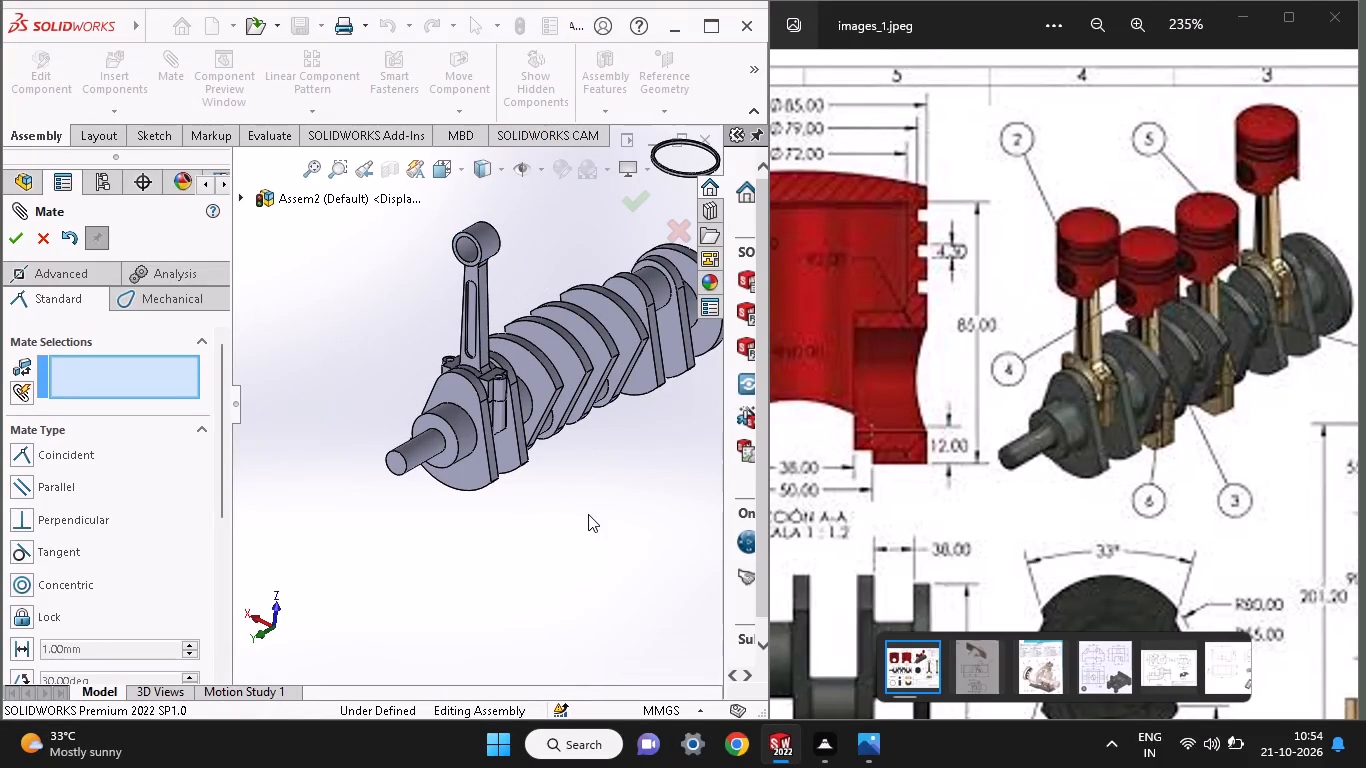
{"action": "middle_click_drag", "start_coordinate": [588, 514], "coordinate": [396, 629]}
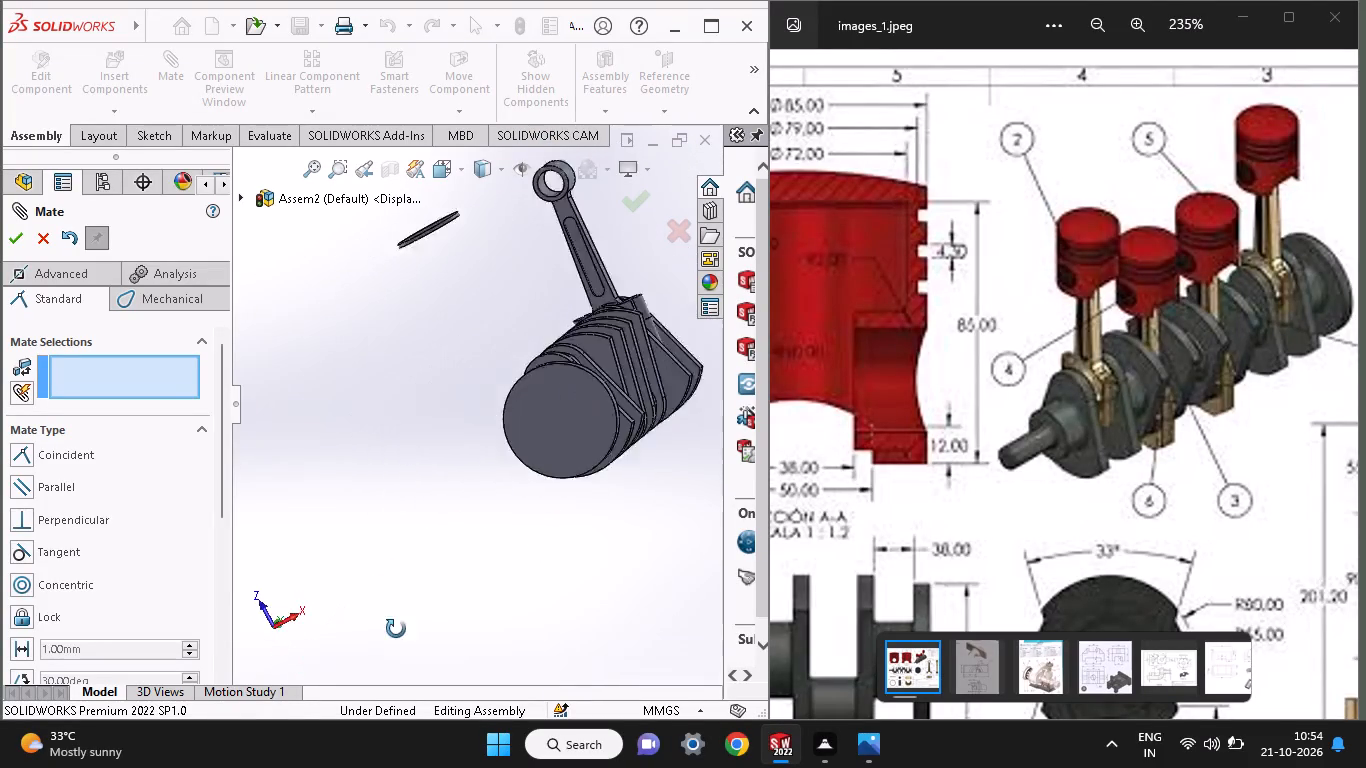
{"action": "middle_click_drag", "start_coordinate": [396, 629], "coordinate": [647, 607]}
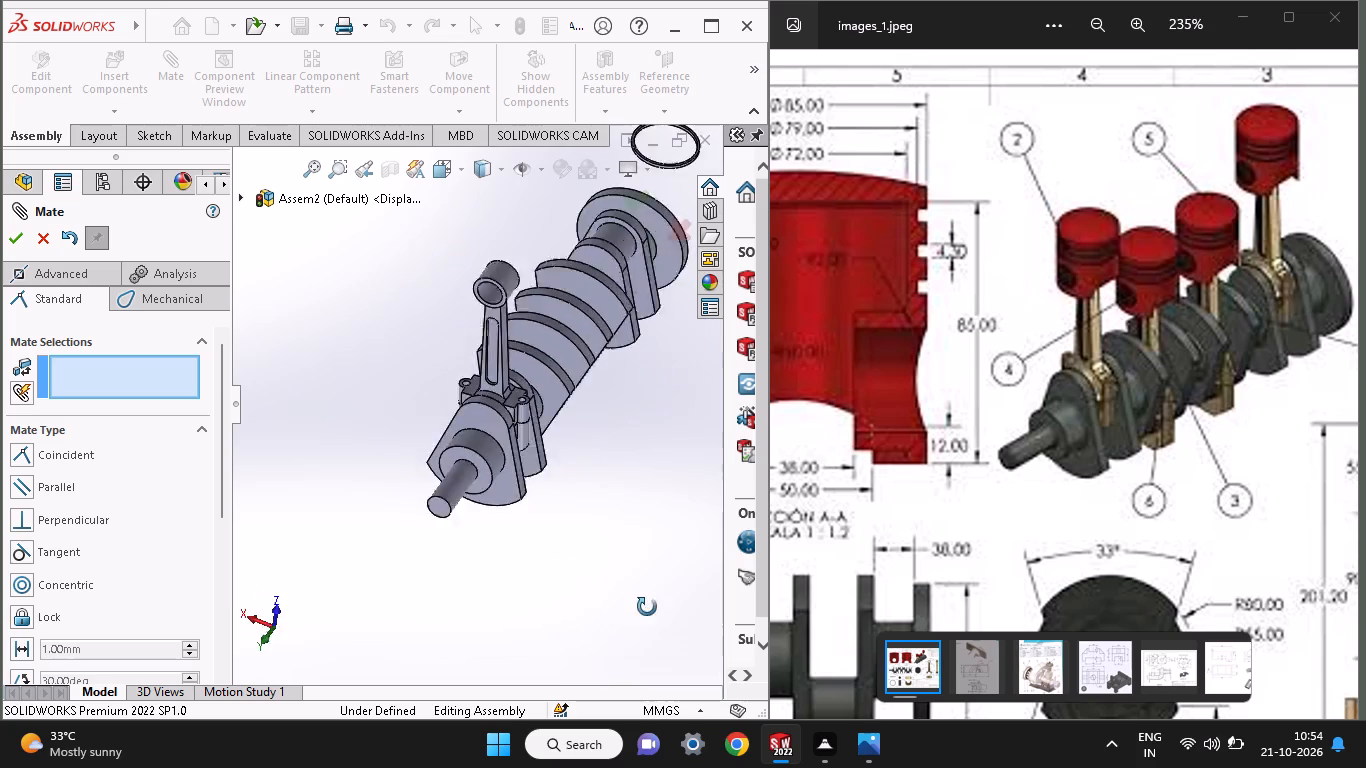
{"action": "middle_click_drag", "start_coordinate": [647, 607], "coordinate": [525, 529]}
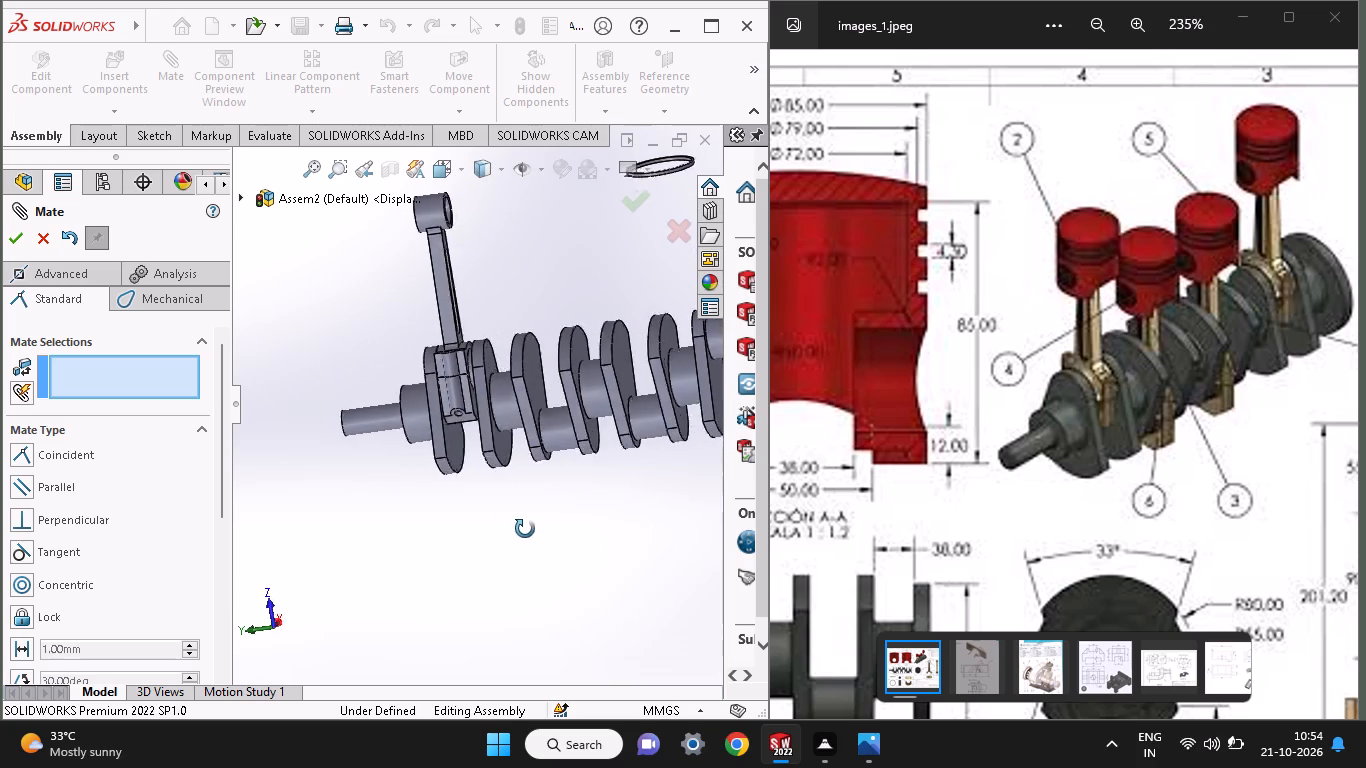
{"action": "middle_click_drag", "start_coordinate": [525, 529], "coordinate": [535, 528]}
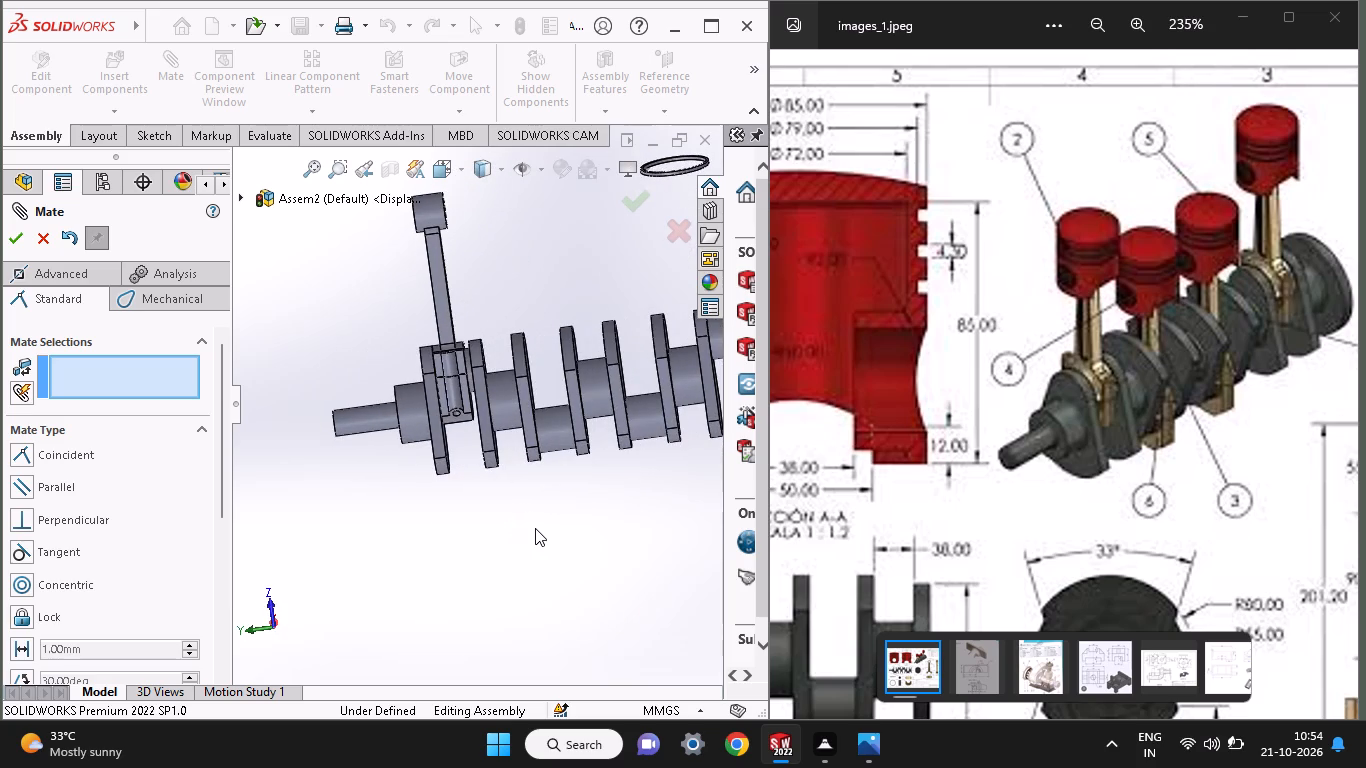
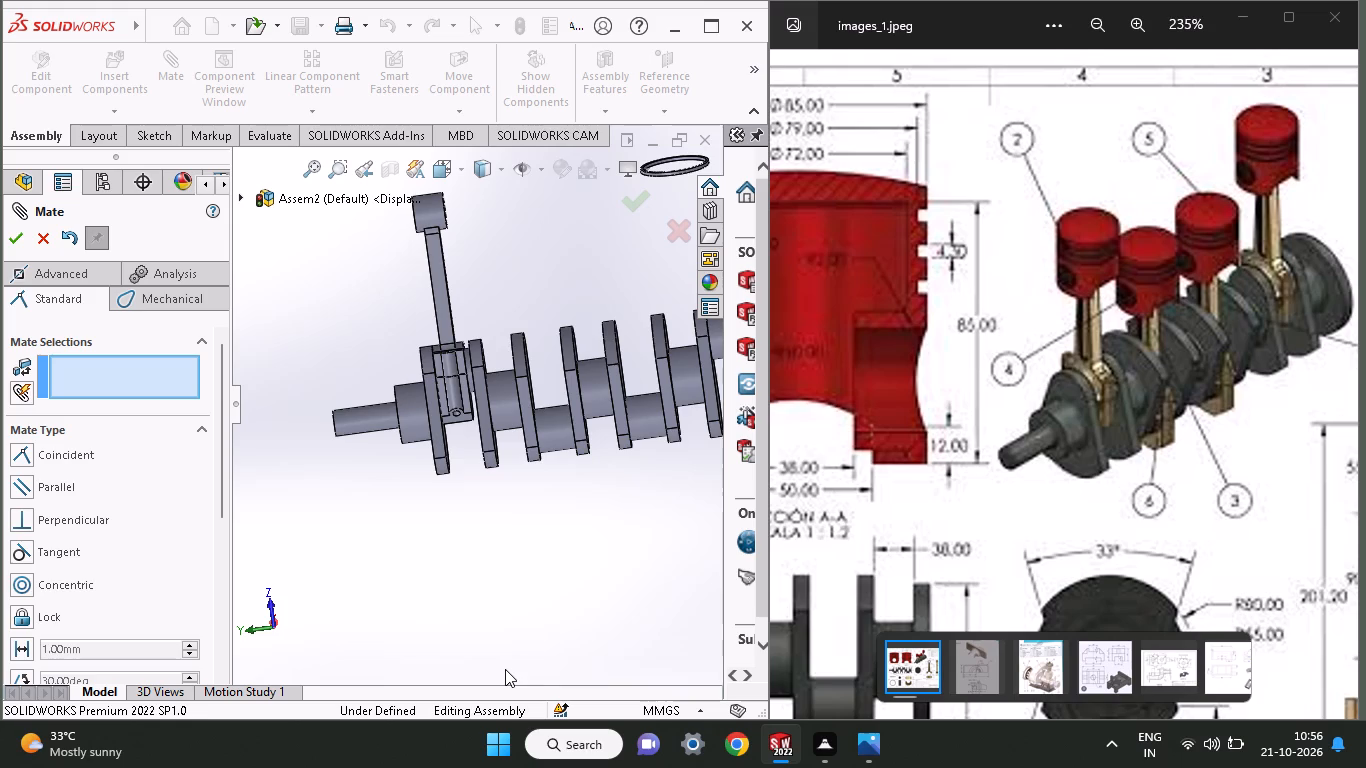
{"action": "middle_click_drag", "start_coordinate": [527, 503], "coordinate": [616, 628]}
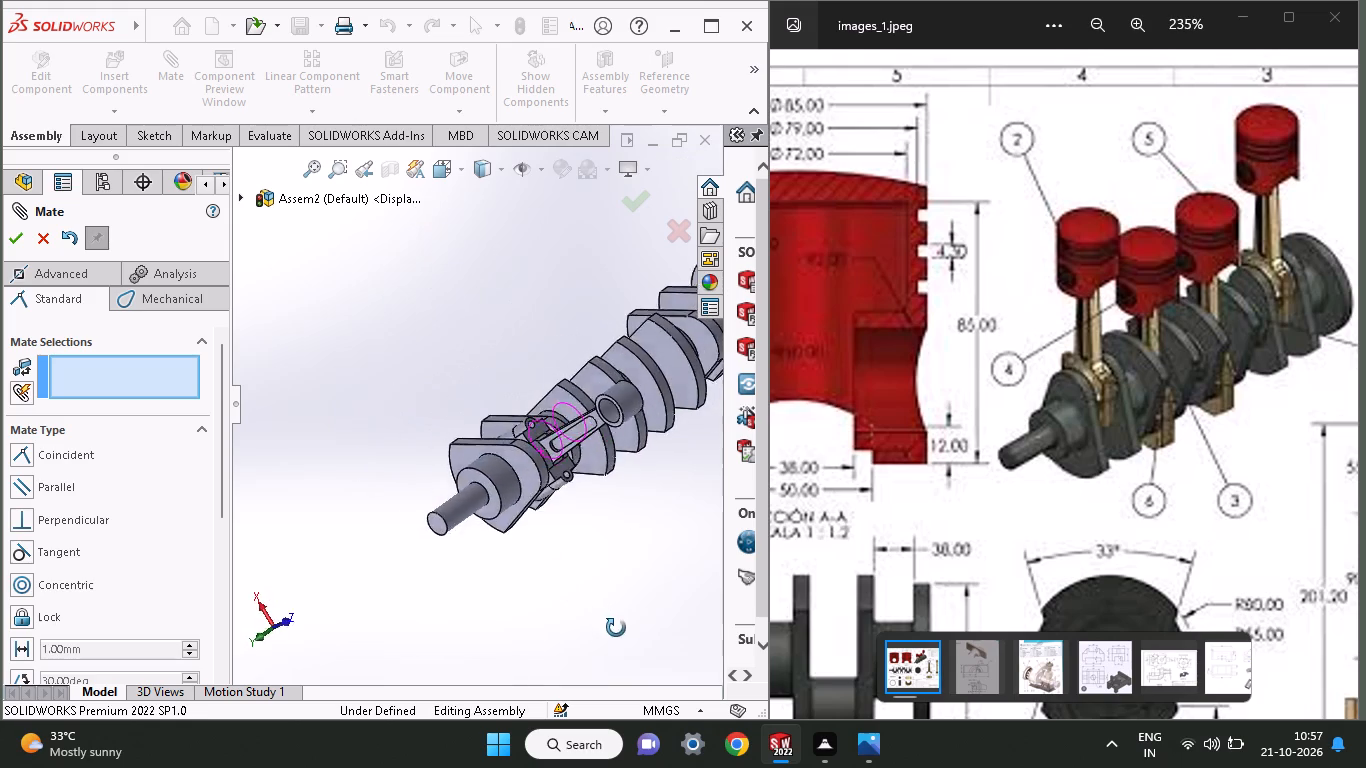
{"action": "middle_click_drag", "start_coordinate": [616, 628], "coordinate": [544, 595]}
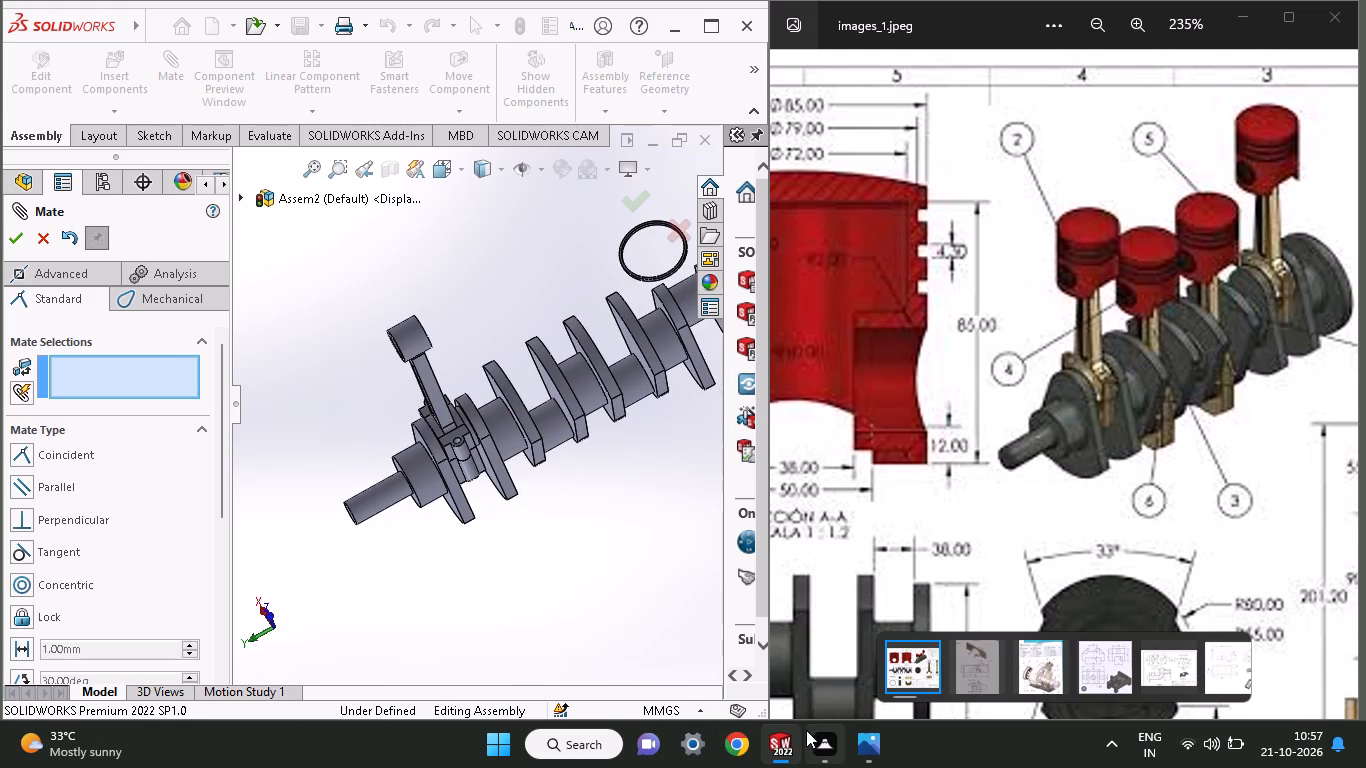
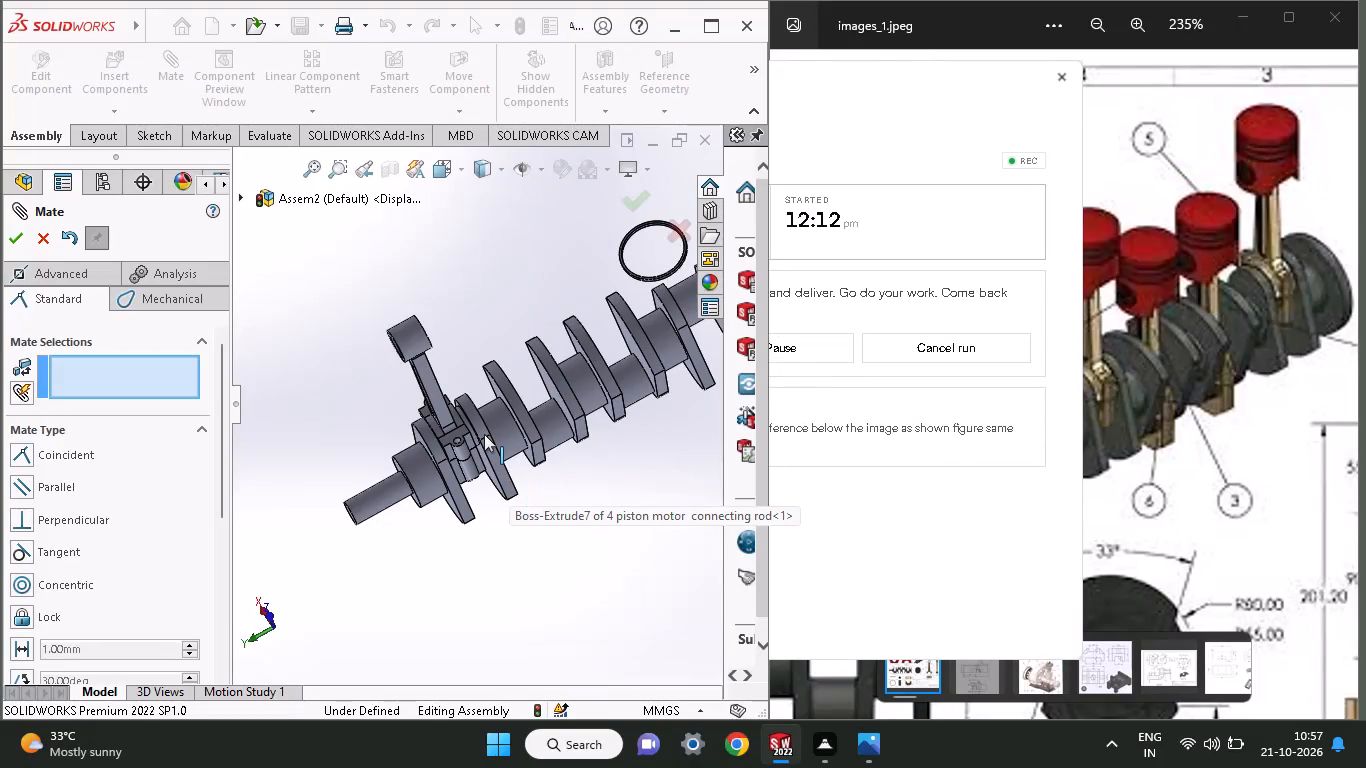
Examine the connecting rod and crankshaft webs in the assembly against the assembled engine view in the reference drawing.
{"action": "left_click", "coordinate": [1152, 428]}
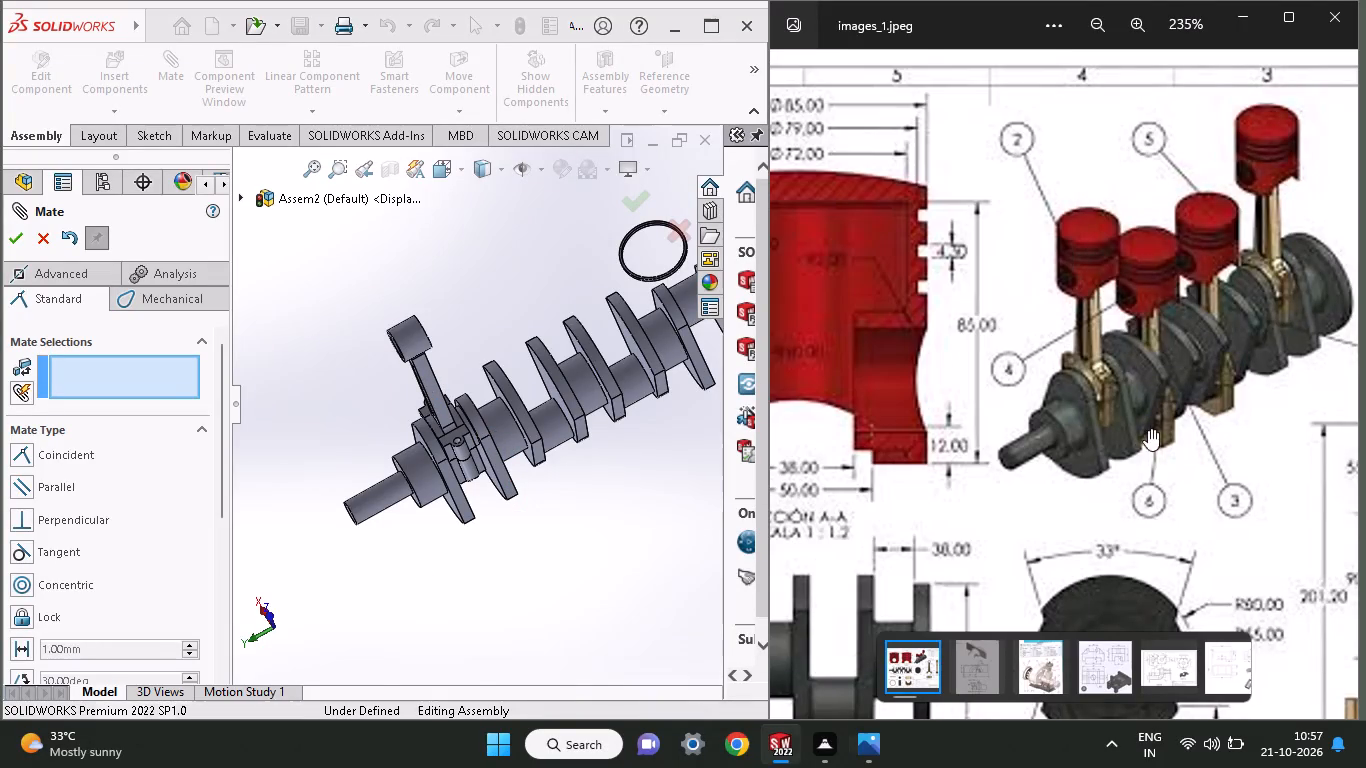
{"action": "middle_click_drag", "start_coordinate": [433, 515], "coordinate": [456, 469]}
{"action": "scroll", "coordinate": [469, 481], "scroll_direction": "down", "scroll_amount": 5, "text": "ctrl"}
{"action": "scroll", "coordinate": [523, 429], "scroll_direction": "up", "scroll_amount": 1, "text": "ctrl"}
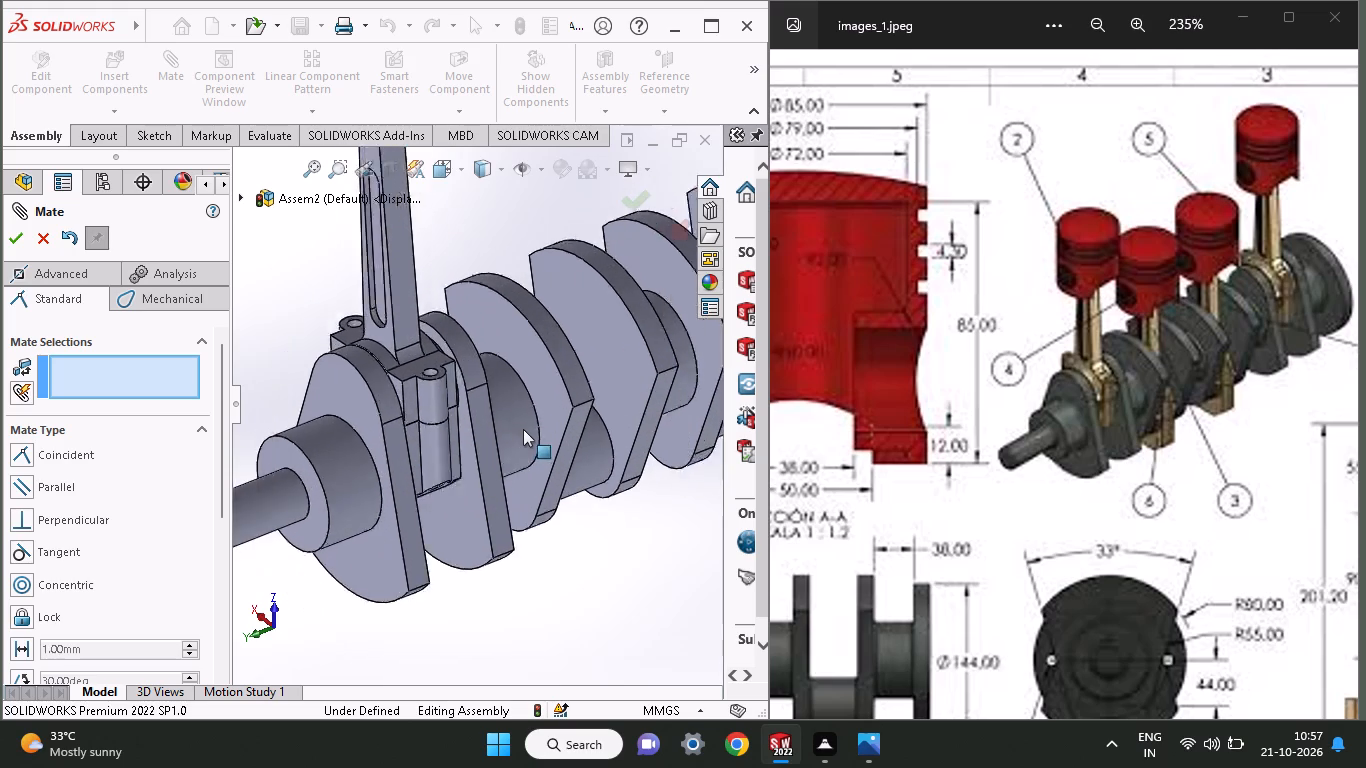
{"action": "scroll", "coordinate": [523, 429], "scroll_direction": "up", "scroll_amount": 4, "text": "ctrl"}
{"action": "scroll", "coordinate": [591, 341], "scroll_direction": "up", "scroll_amount": 1, "text": "ctrl"}
{"action": "scroll", "coordinate": [595, 329], "scroll_direction": "down", "scroll_amount": 4, "text": "ctrl"}
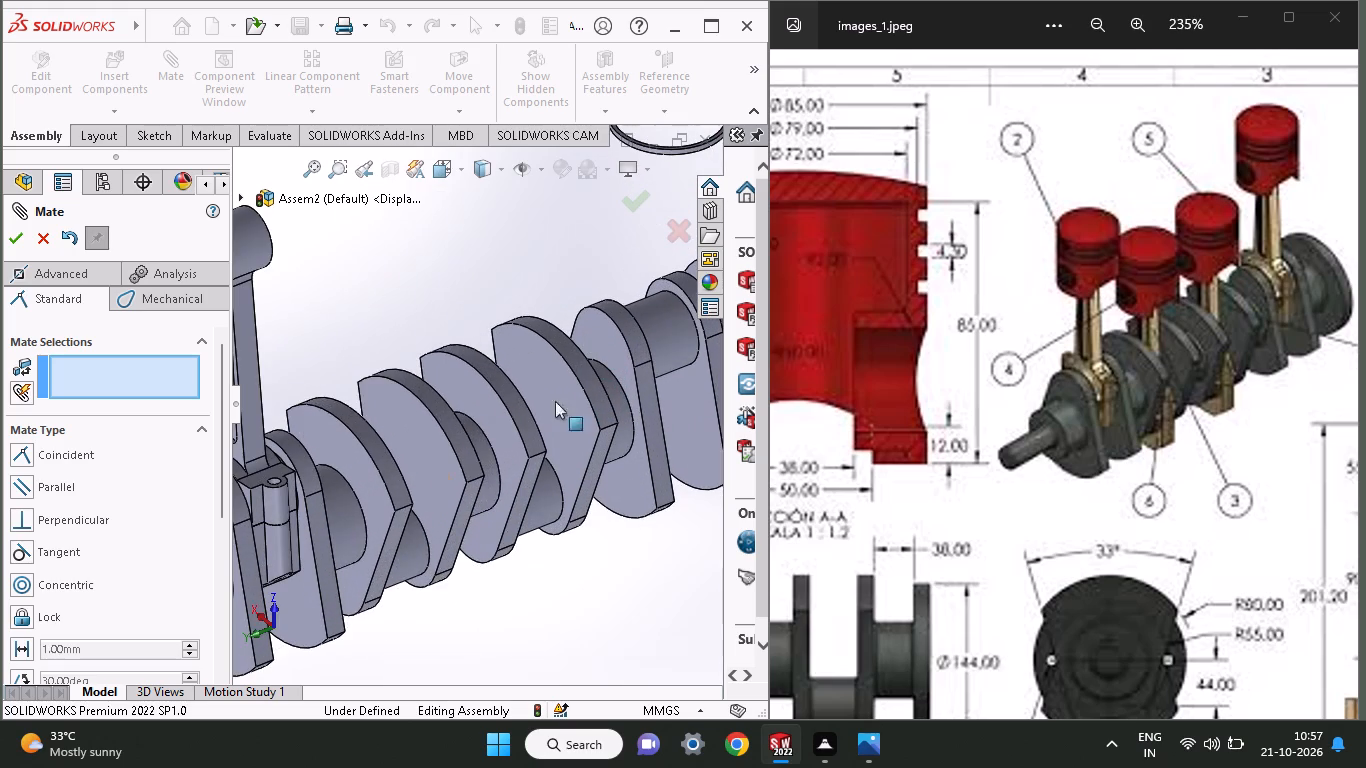
Move the connecting rod freely on its crankpin and check its position between the crankshaft webs from several angles.
{"action": "left_click_drag", "start_coordinate": [278, 548], "coordinate": [350, 536]}
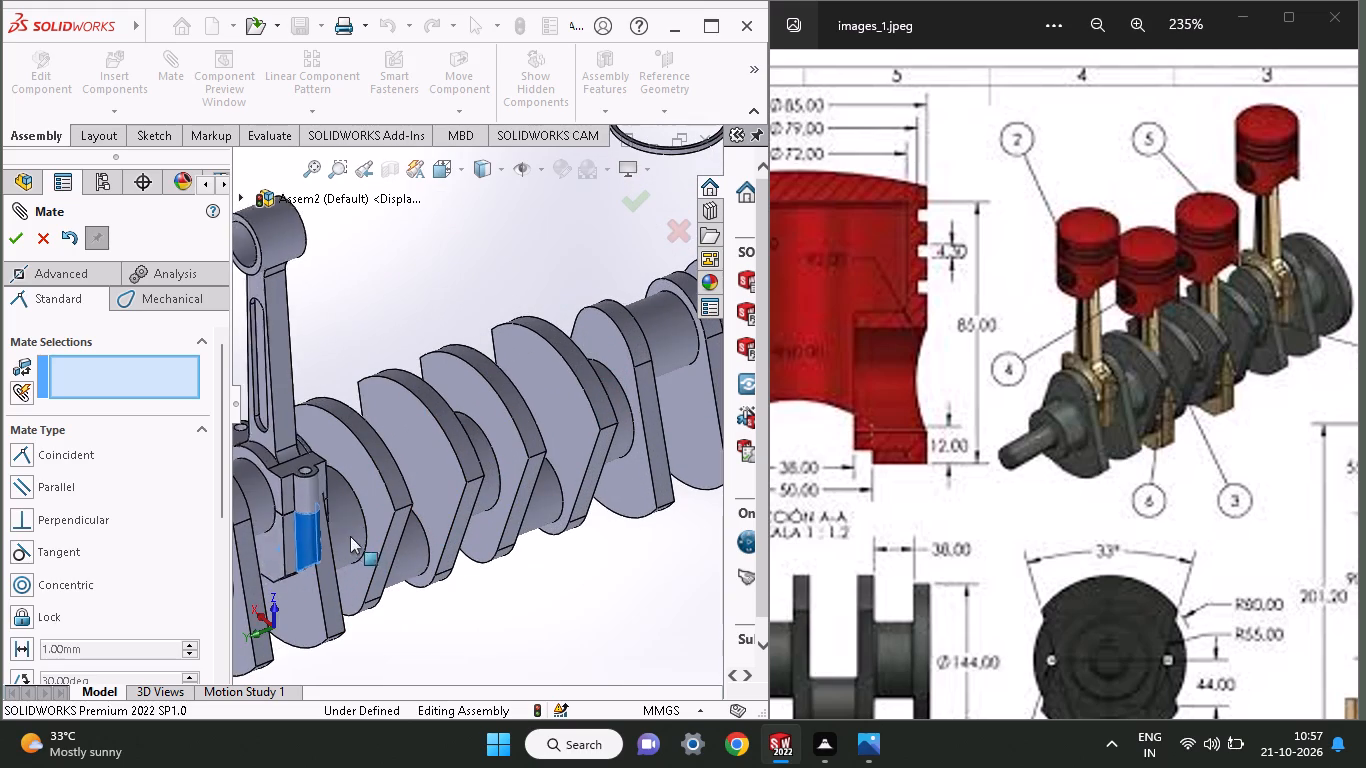
{"action": "left_click_drag", "start_coordinate": [350, 536], "coordinate": [383, 518]}
{"action": "middle_click_drag", "start_coordinate": [381, 536], "coordinate": [291, 606]}
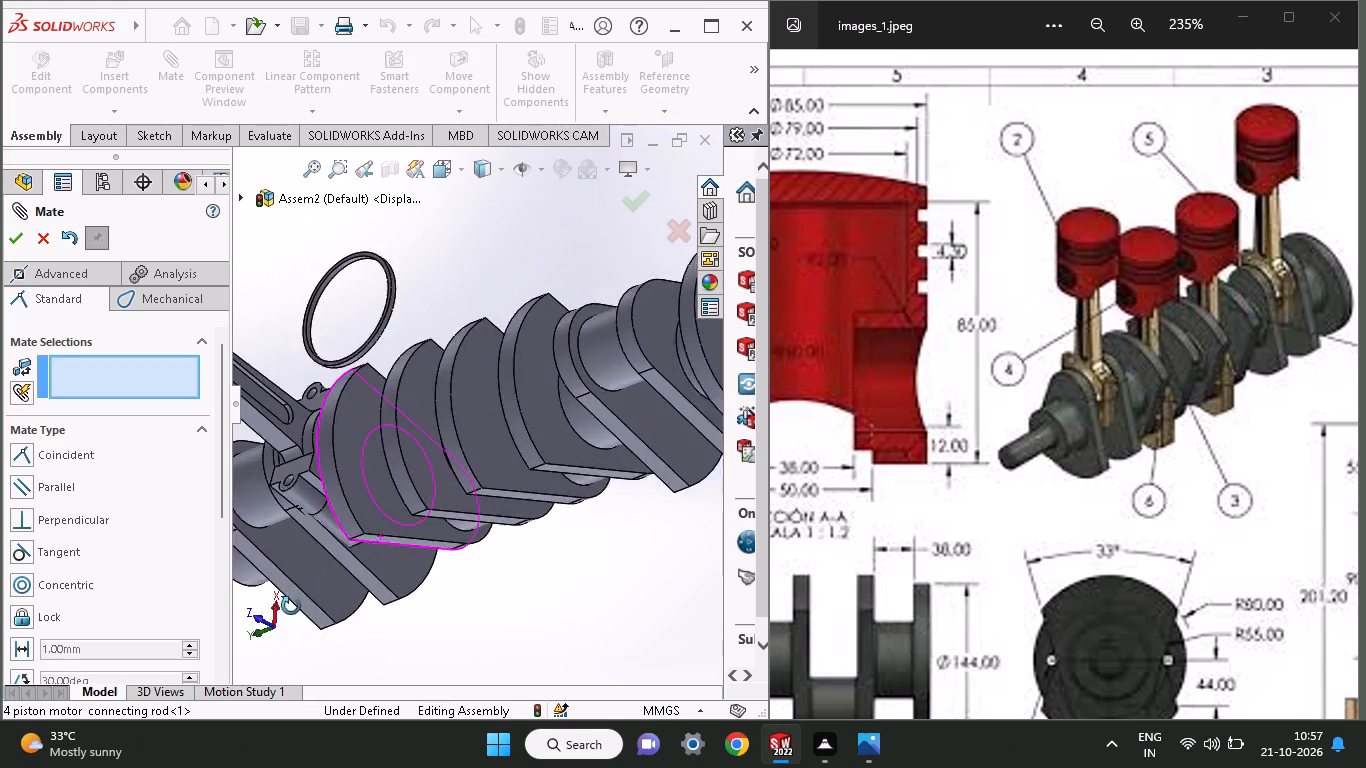
{"action": "middle_click_drag", "start_coordinate": [291, 606], "coordinate": [455, 536]}
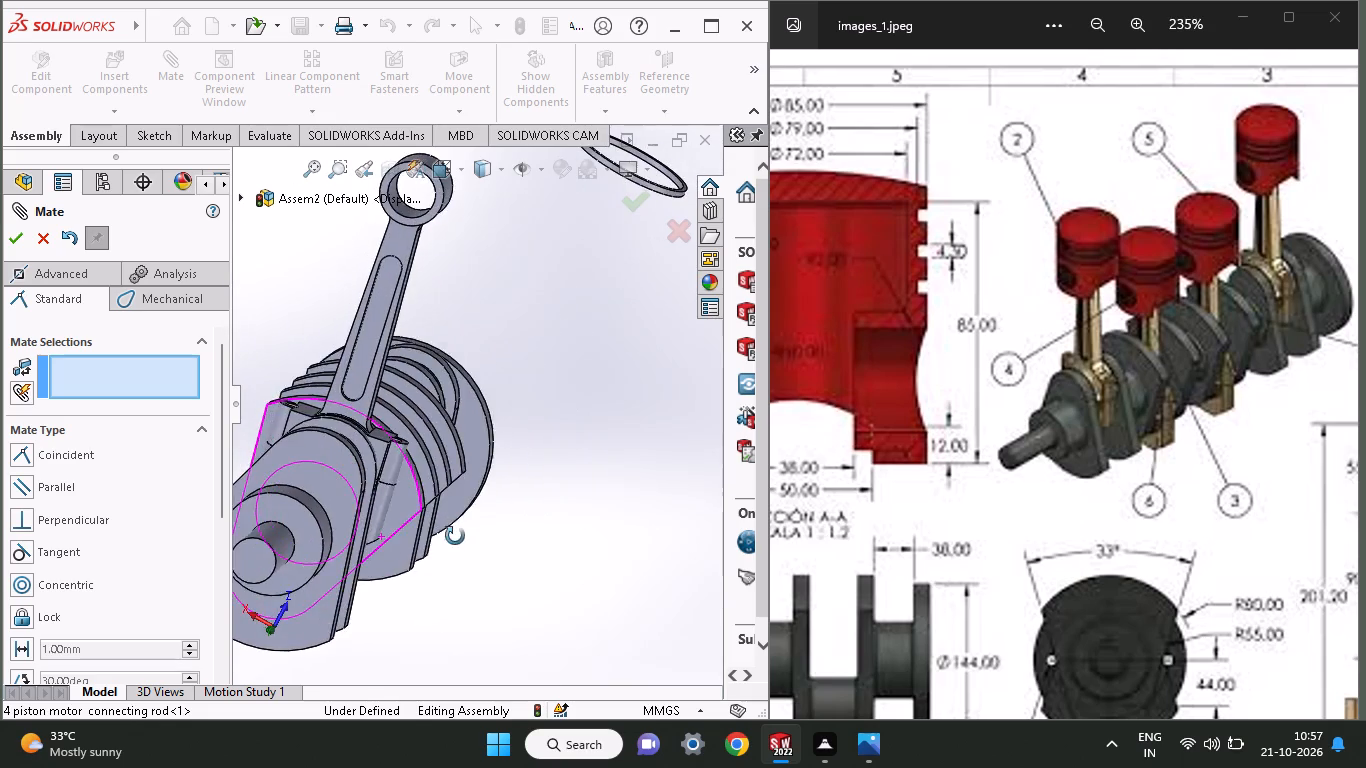
{"action": "middle_click_drag", "start_coordinate": [455, 536], "coordinate": [360, 617]}
{"action": "scroll", "coordinate": [358, 618], "scroll_direction": "up", "scroll_amount": 2, "text": "ctrl"}
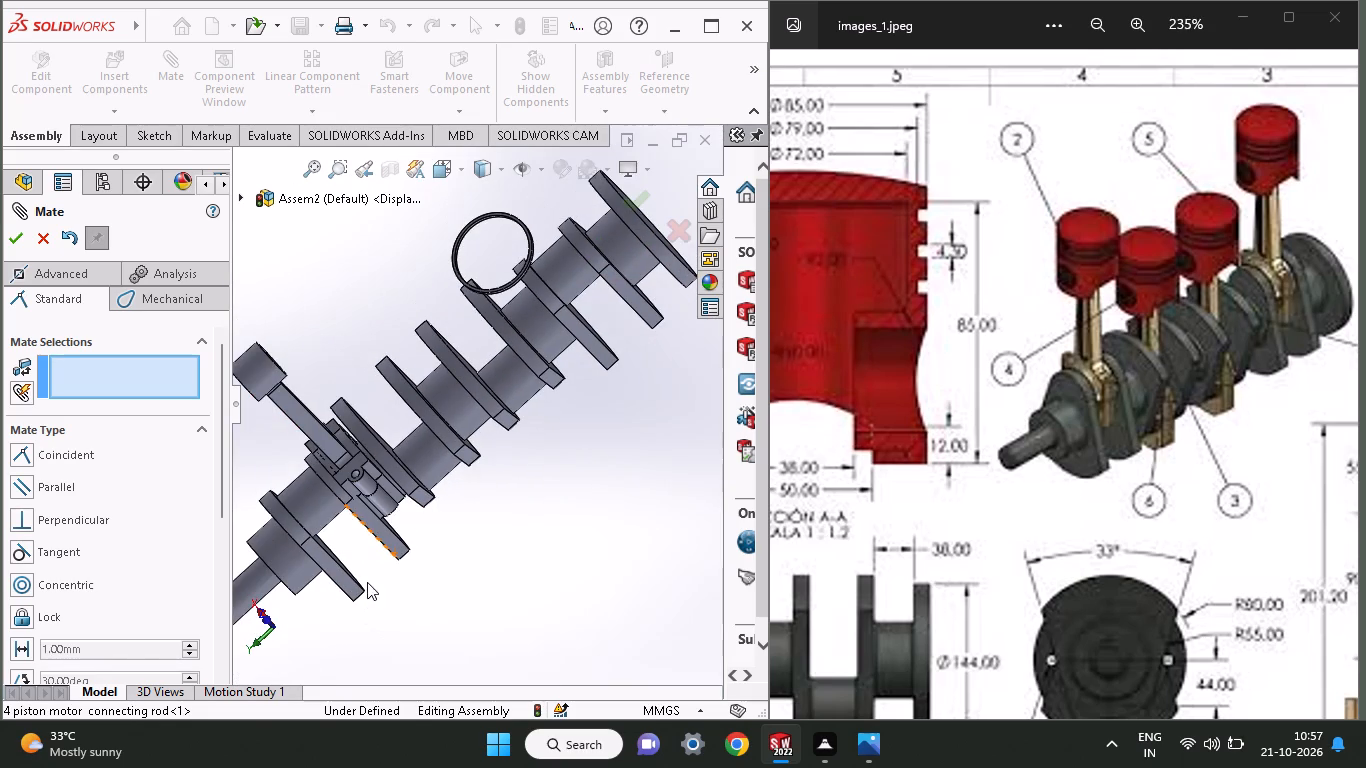
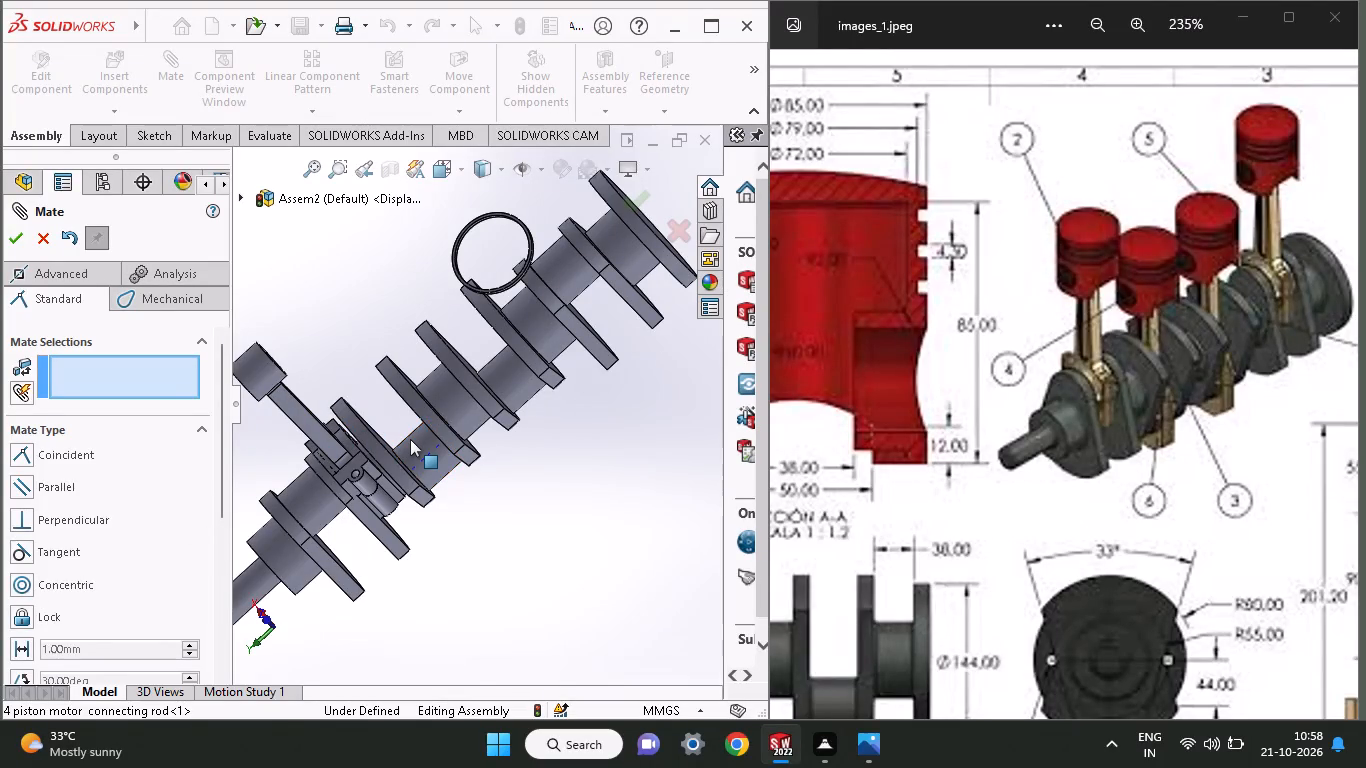
Slide the connecting rod and its bearing cap along the crankpin, away from the inner crankshaft web.
{"action": "scroll", "coordinate": [410, 439], "scroll_direction": "down", "scroll_amount": 2, "text": "ctrl"}
{"action": "scroll", "coordinate": [410, 439], "scroll_direction": "up", "scroll_amount": 3, "text": "ctrl"}
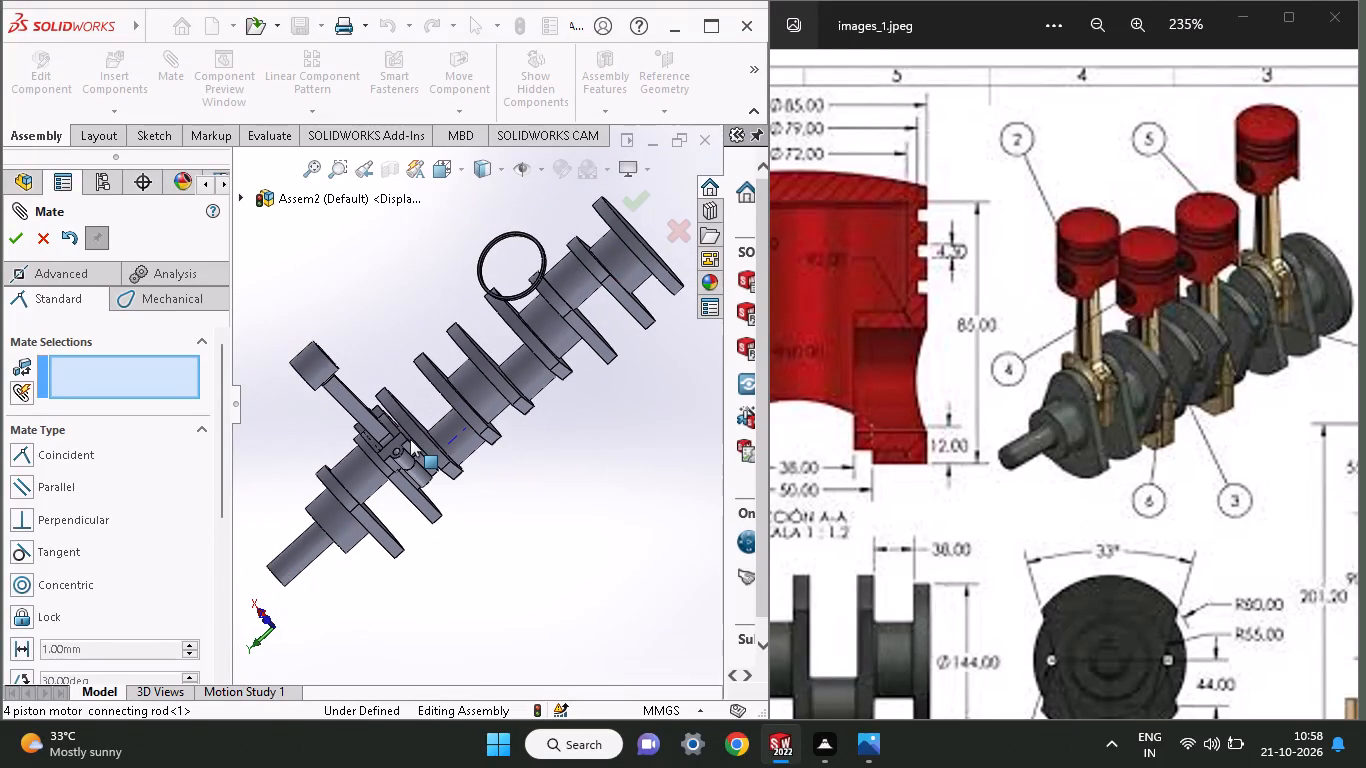
{"action": "scroll", "coordinate": [410, 439], "scroll_direction": "down", "scroll_amount": 7, "text": "ctrl"}
{"action": "middle_click_drag", "start_coordinate": [504, 385], "coordinate": [518, 377]}
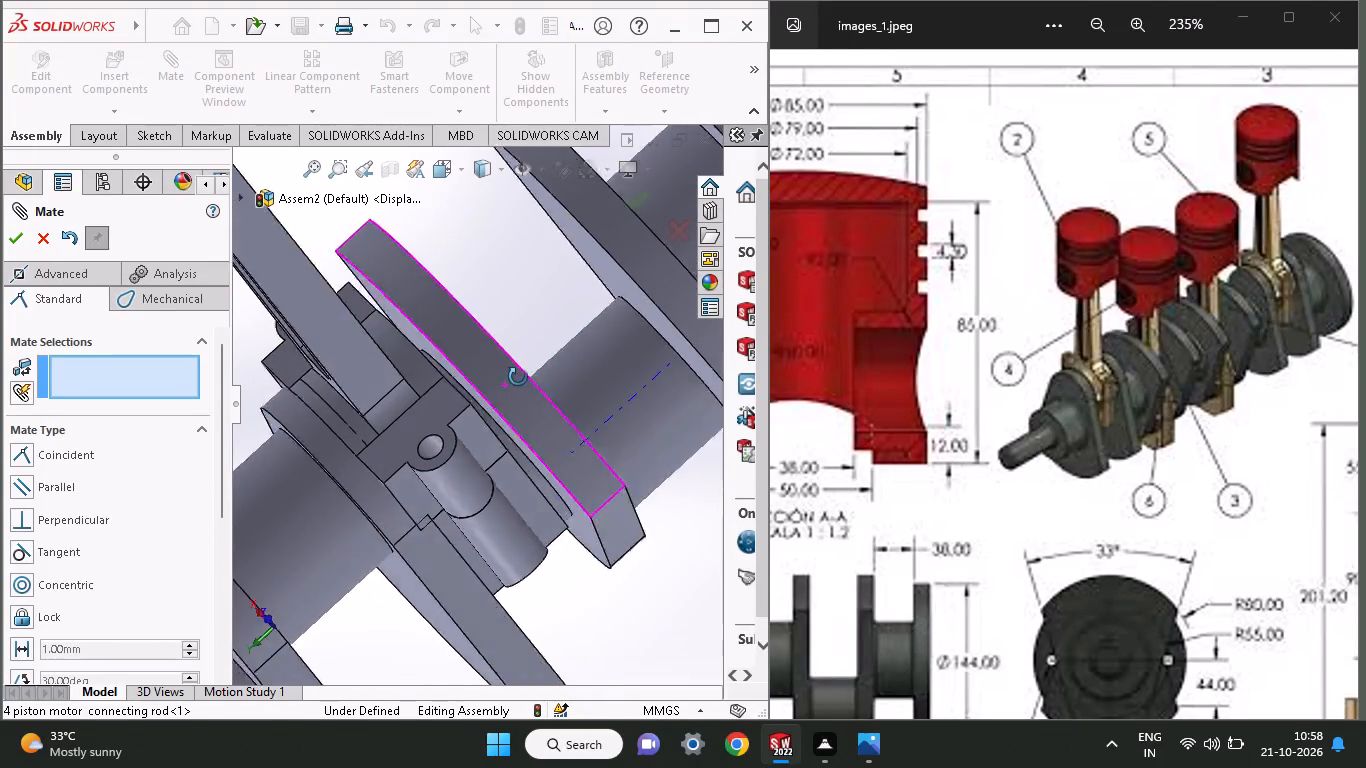
{"action": "middle_click_drag", "start_coordinate": [518, 377], "coordinate": [504, 312]}
{"action": "left_click_drag", "start_coordinate": [458, 555], "coordinate": [506, 533]}
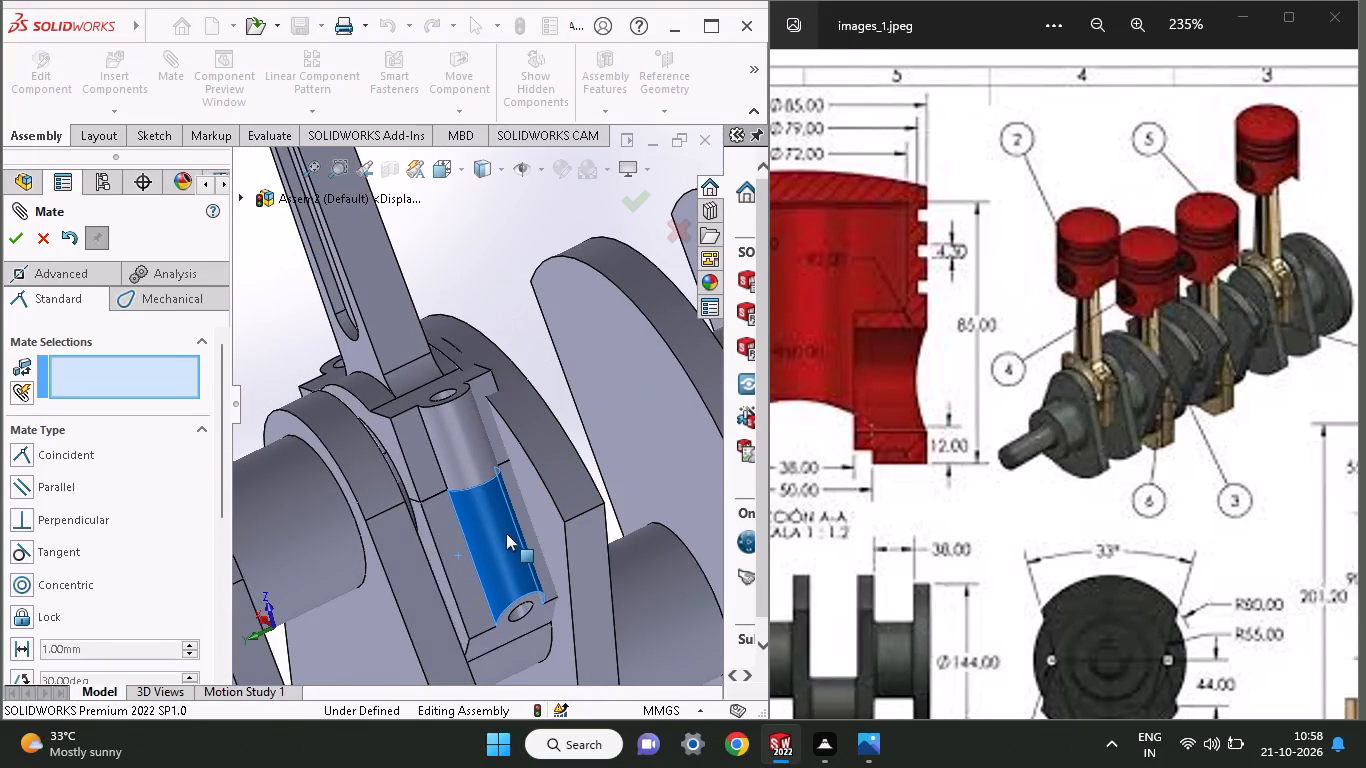
{"action": "left_click_drag", "start_coordinate": [506, 533], "coordinate": [491, 544]}
{"action": "scroll", "coordinate": [491, 544], "scroll_direction": "up", "scroll_amount": 2, "text": "ctrl"}
{"action": "middle_click", "coordinate": [491, 544]}
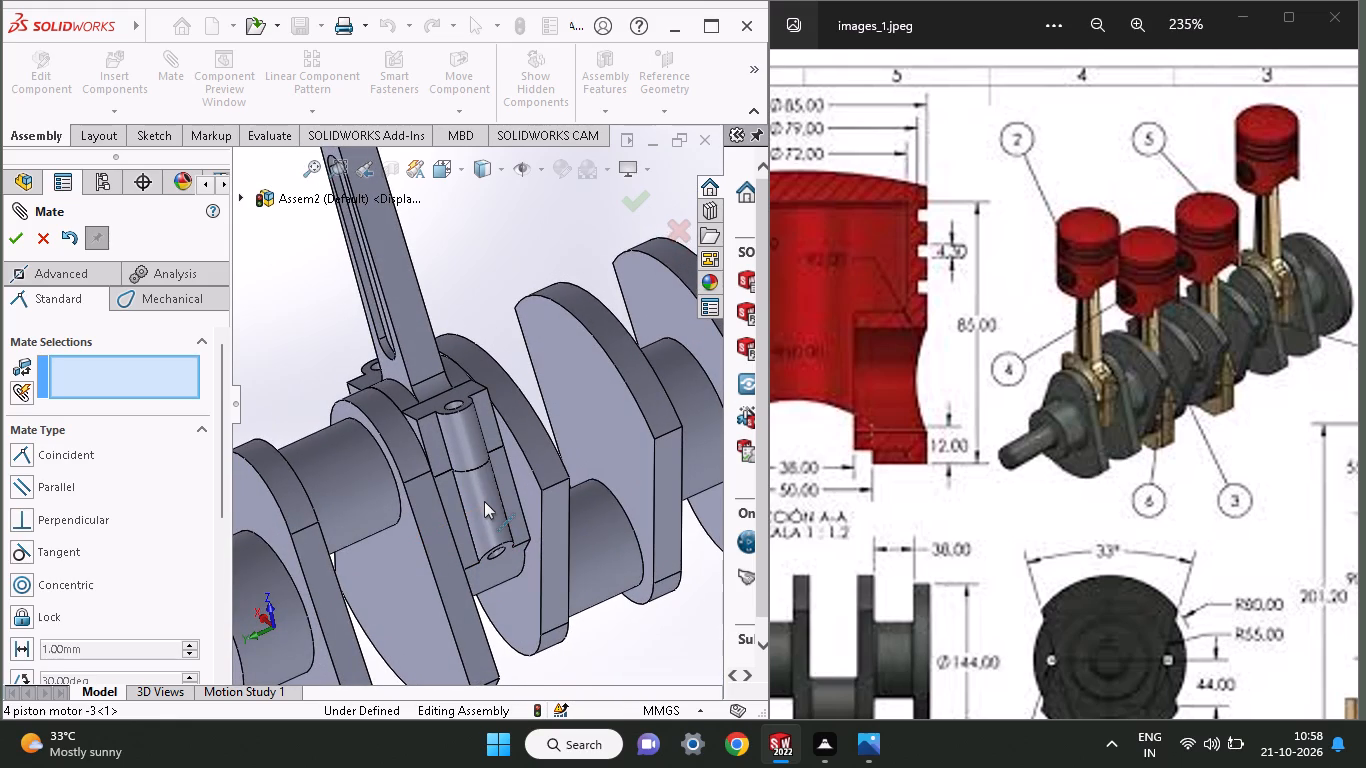
{"action": "left_click_drag", "start_coordinate": [484, 501], "coordinate": [438, 523]}
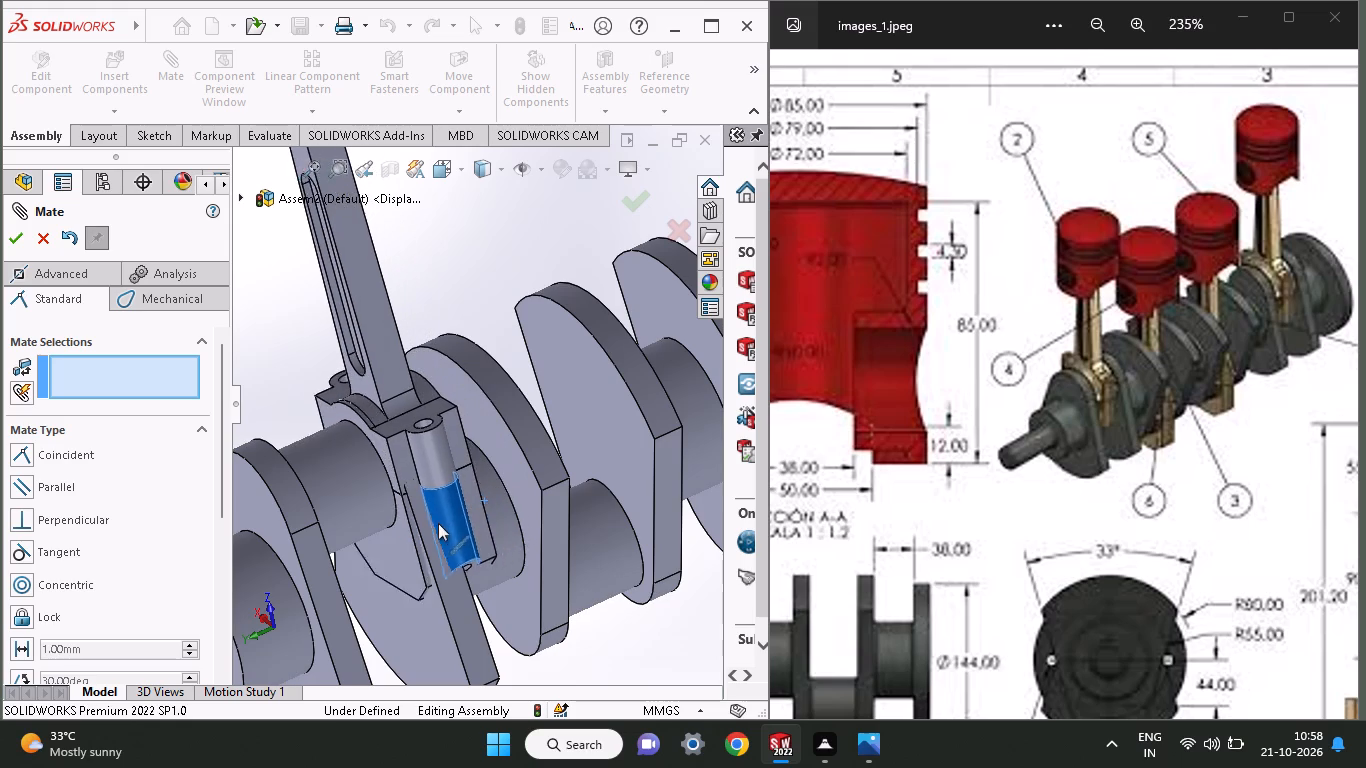
{"action": "left_click_drag", "start_coordinate": [438, 523], "coordinate": [367, 557]}
Add a Parallel mate between the bearing cap's side face and the facing side of the adjacent crankshaft web.
{"action": "middle_click_drag", "start_coordinate": [411, 316], "coordinate": [391, 355]}
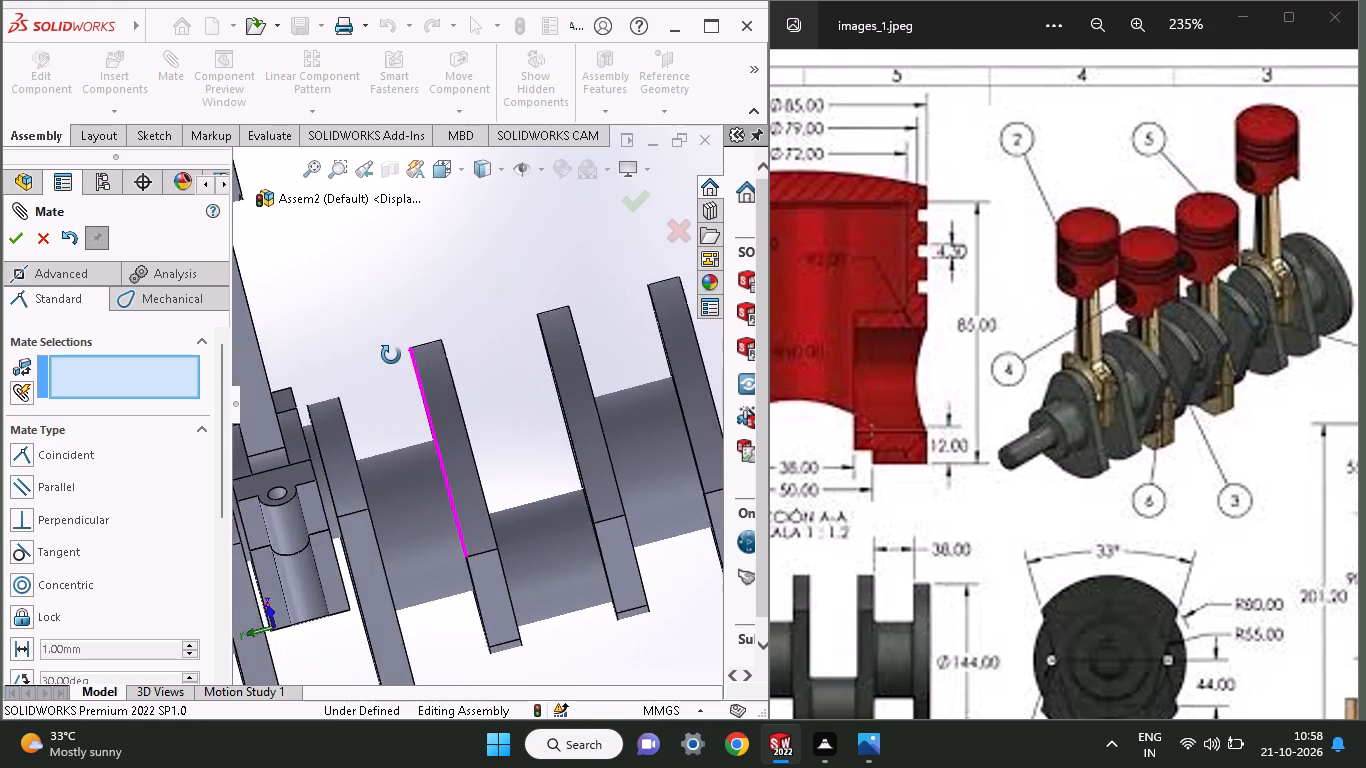
{"action": "middle_click_drag", "start_coordinate": [391, 355], "coordinate": [384, 358]}
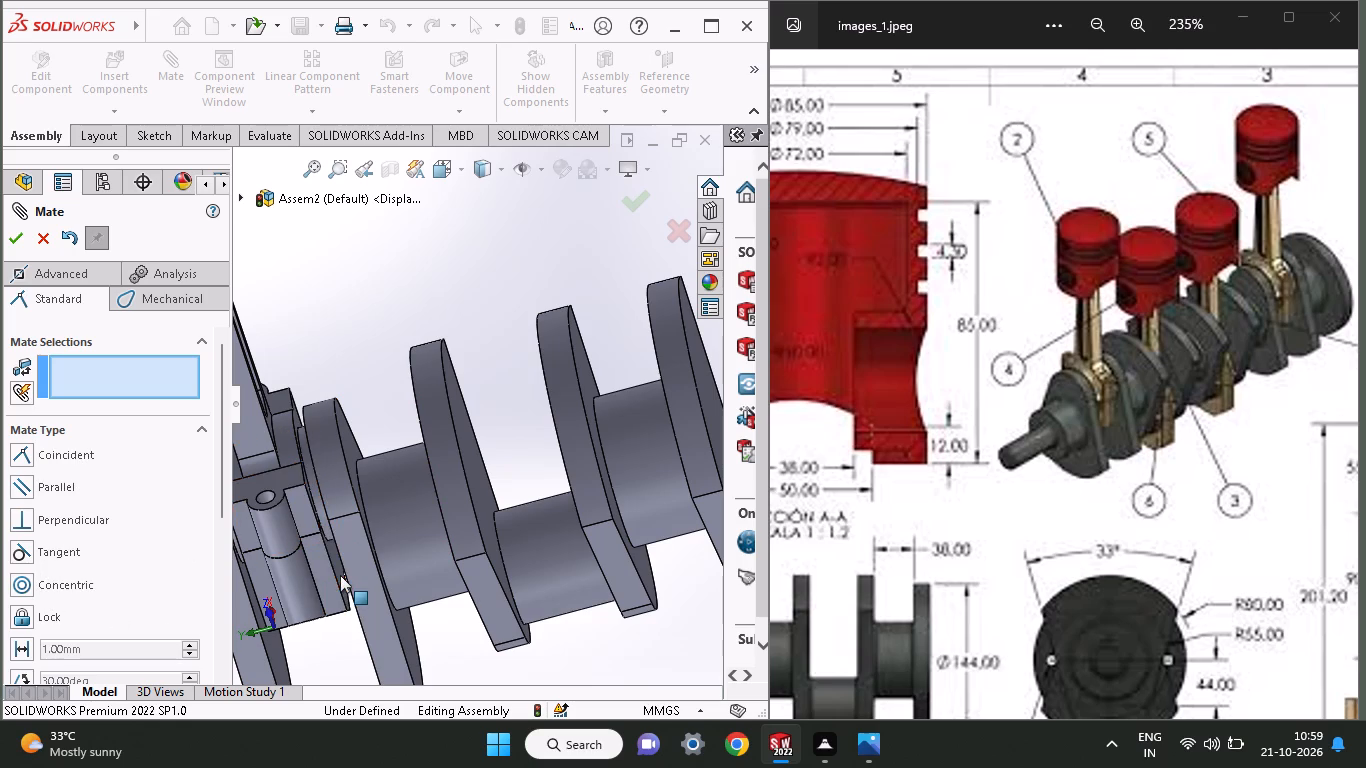
{"action": "scroll", "coordinate": [338, 552], "scroll_direction": "down", "scroll_amount": 6, "text": "ctrl"}
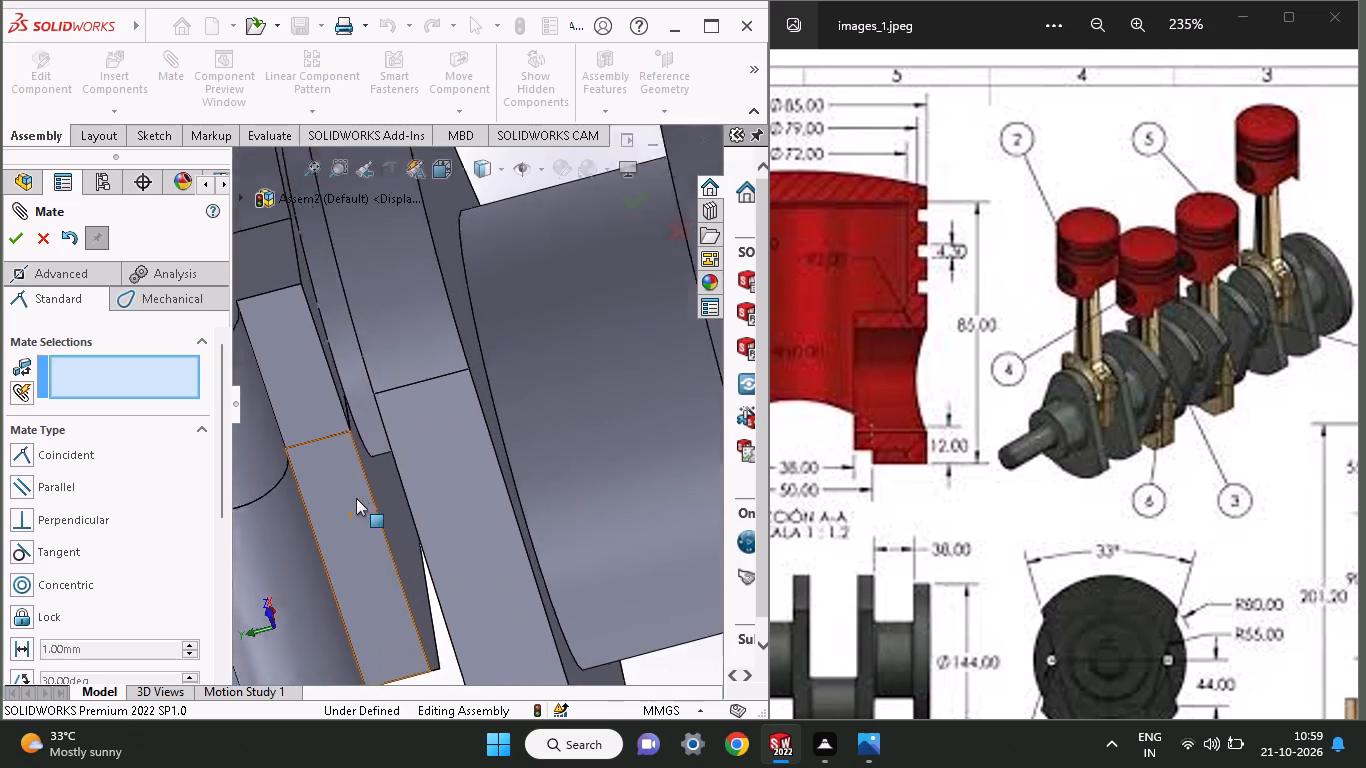
{"action": "scroll", "coordinate": [356, 498], "scroll_direction": "down", "scroll_amount": 3, "text": "ctrl"}
{"action": "left_click", "coordinate": [411, 455]}
{"action": "middle_click_drag", "start_coordinate": [411, 455], "coordinate": [425, 453]}
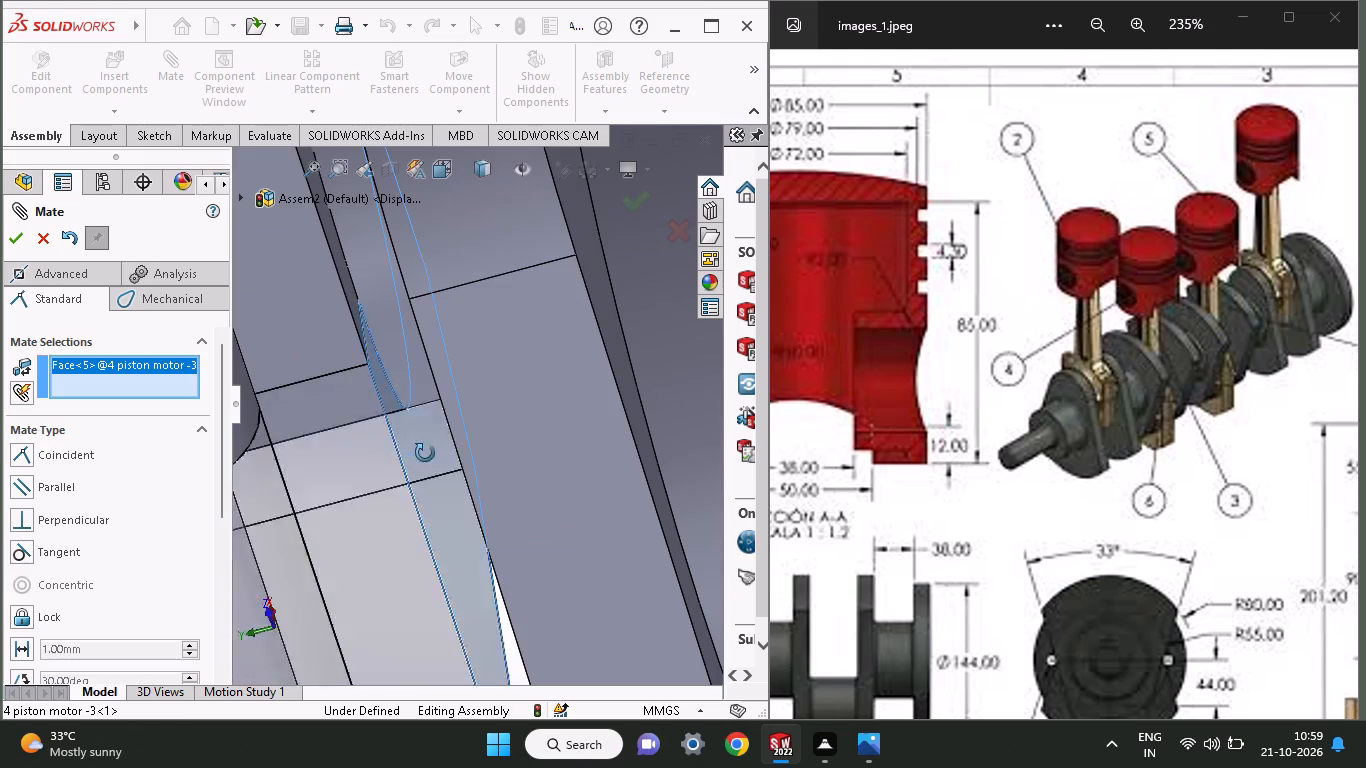
{"action": "middle_click_drag", "start_coordinate": [425, 453], "coordinate": [476, 435]}
{"action": "left_click", "coordinate": [537, 421]}
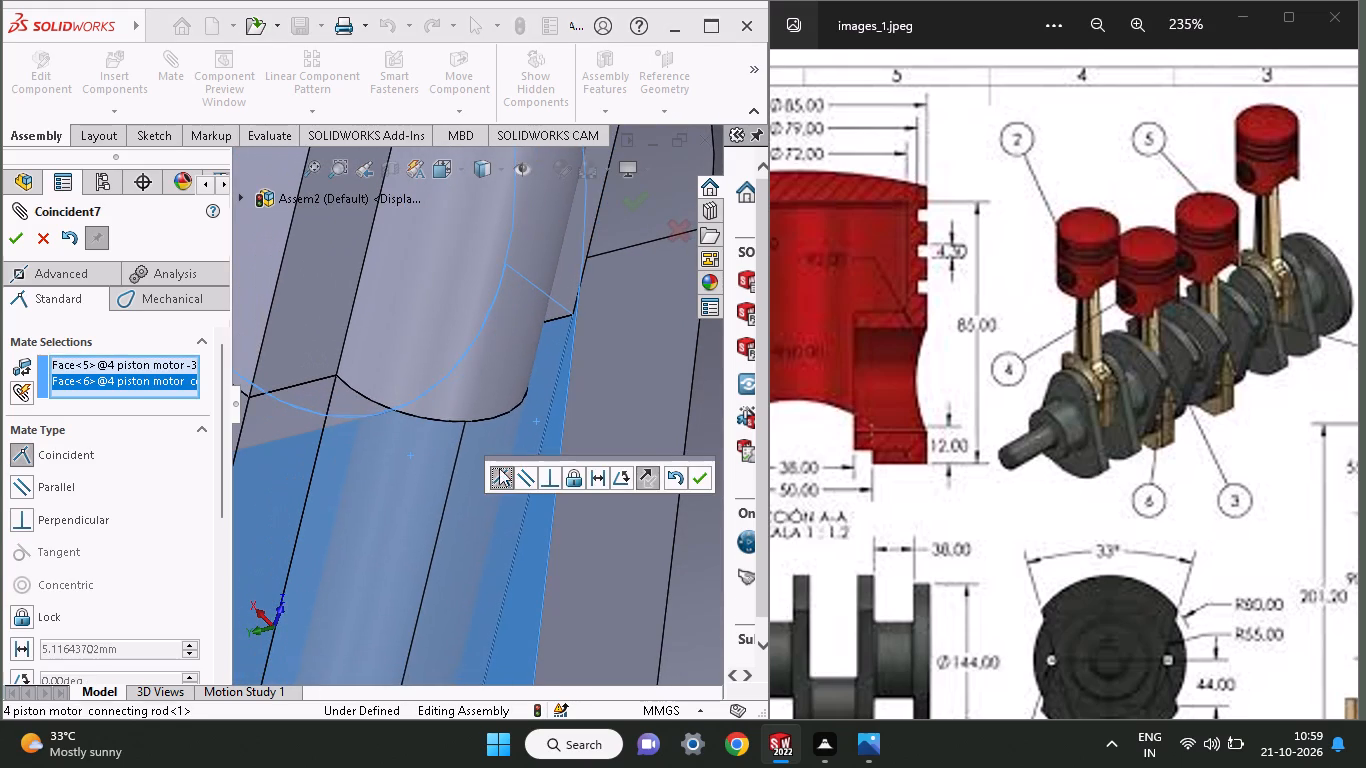
{"action": "left_click", "coordinate": [522, 477]}
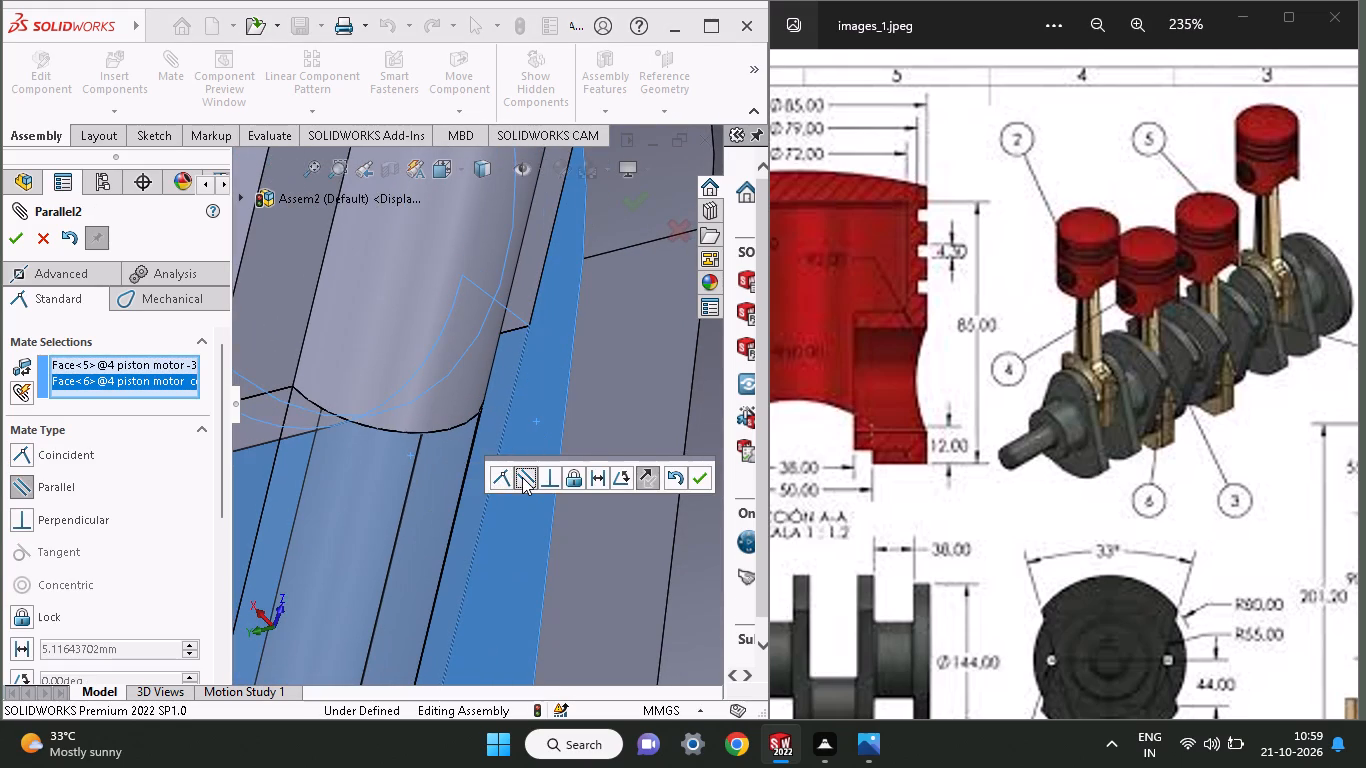
{"action": "left_click_drag", "start_coordinate": [124, 656], "coordinate": [91, 669]}
{"action": "left_click", "coordinate": [13, 241]}
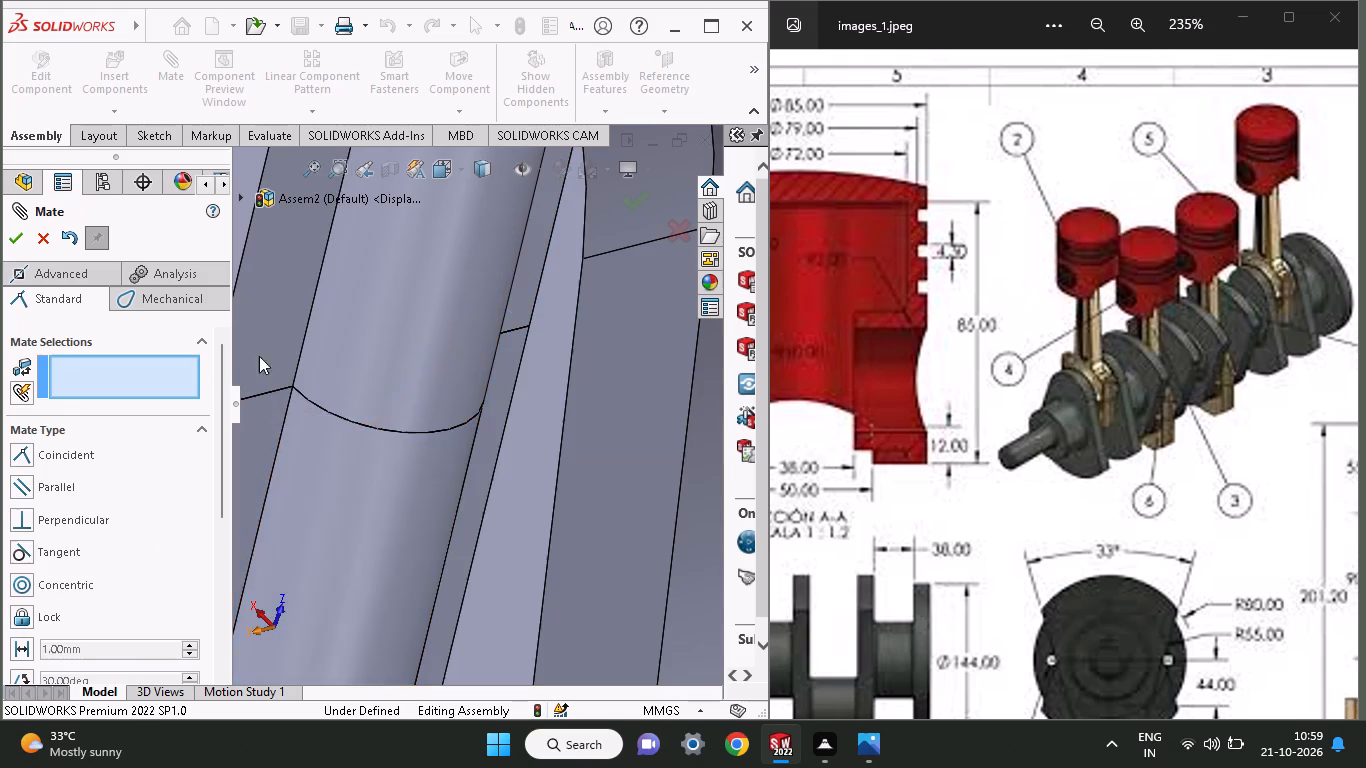
Examine the rod and bearing cap between the crankshaft webs from several angles, and finish the Mate command.
{"action": "scroll", "coordinate": [472, 400], "scroll_direction": "up", "scroll_amount": 9, "text": "ctrl"}
{"action": "middle_click_drag", "start_coordinate": [472, 466], "coordinate": [435, 487]}
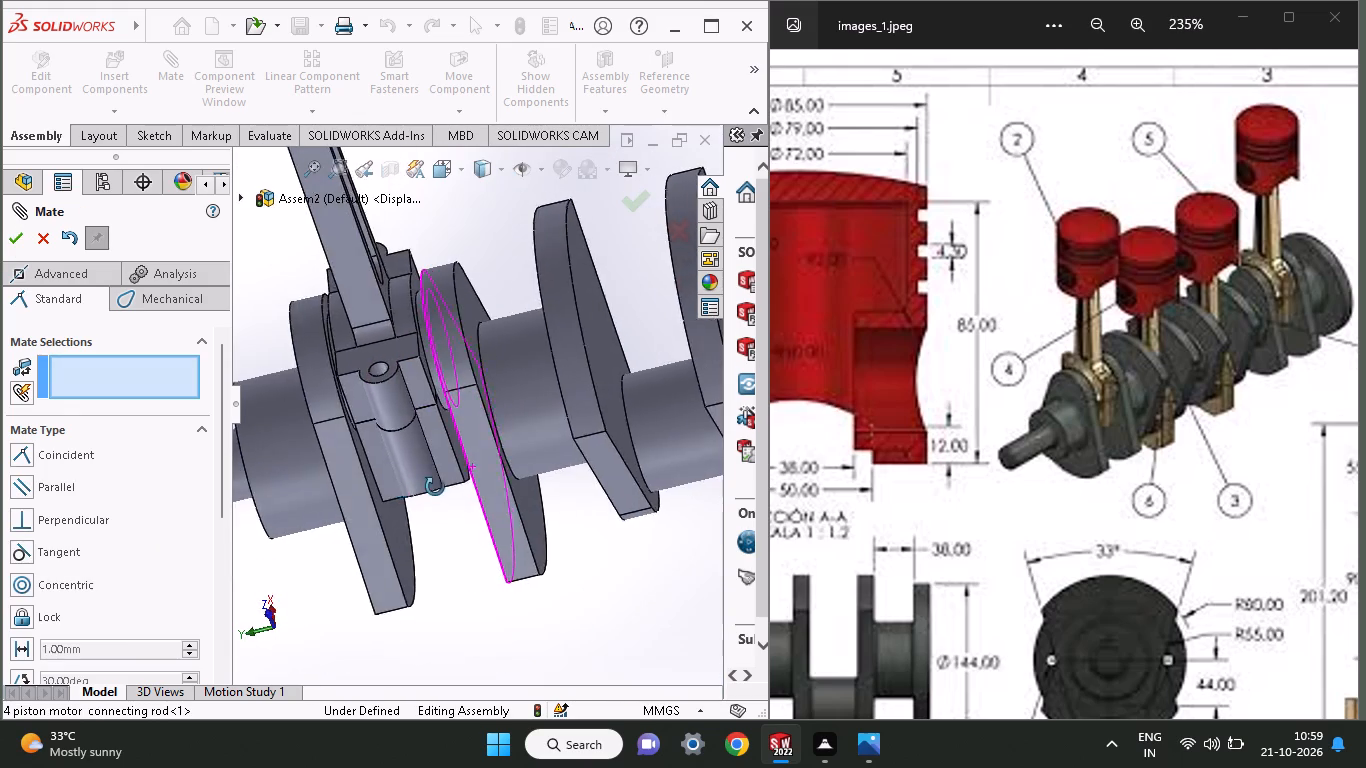
{"action": "middle_click_drag", "start_coordinate": [435, 487], "coordinate": [427, 471]}
{"action": "middle_click_drag", "start_coordinate": [500, 363], "coordinate": [463, 371]}
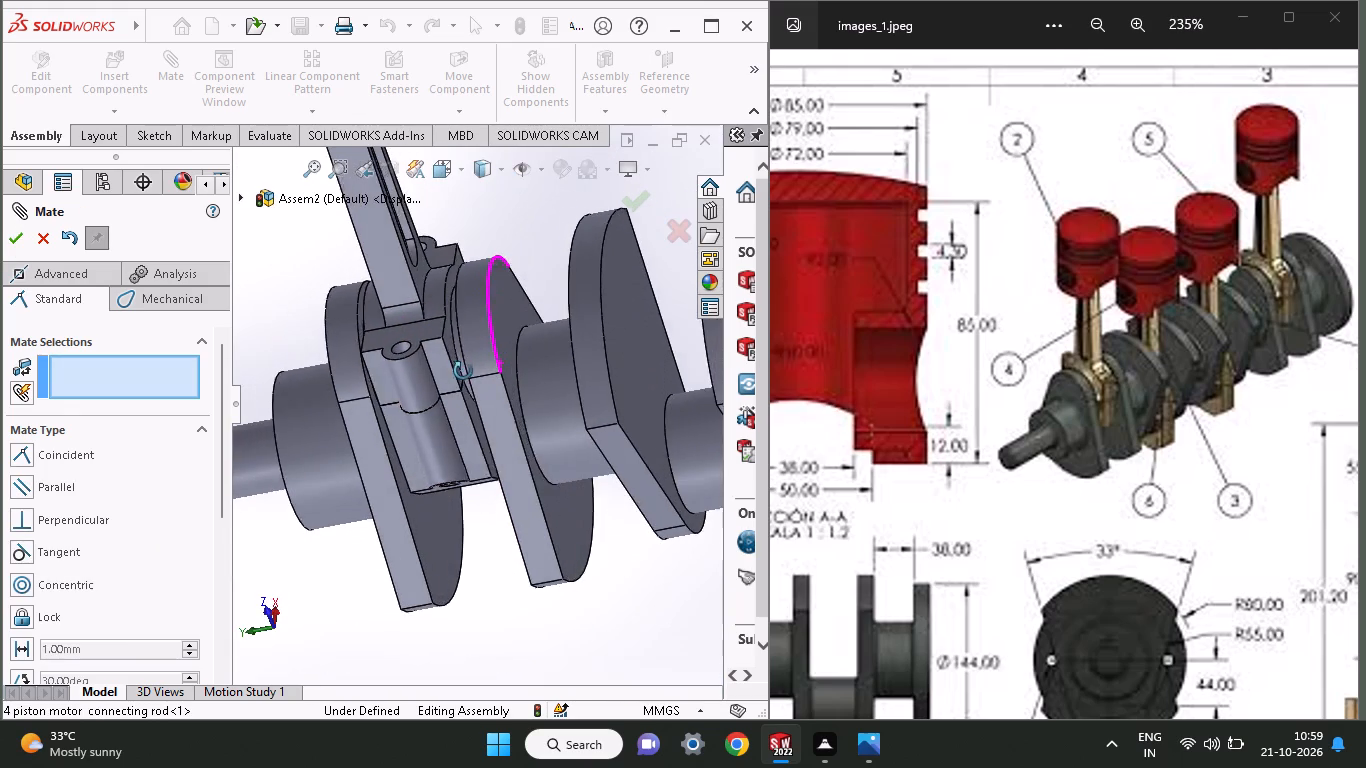
{"action": "middle_click_drag", "start_coordinate": [463, 371], "coordinate": [462, 372]}
{"action": "scroll", "coordinate": [477, 370], "scroll_direction": "up", "scroll_amount": 6, "text": "ctrl"}
{"action": "scroll", "coordinate": [528, 372], "scroll_direction": "down", "scroll_amount": 3, "text": "ctrl"}
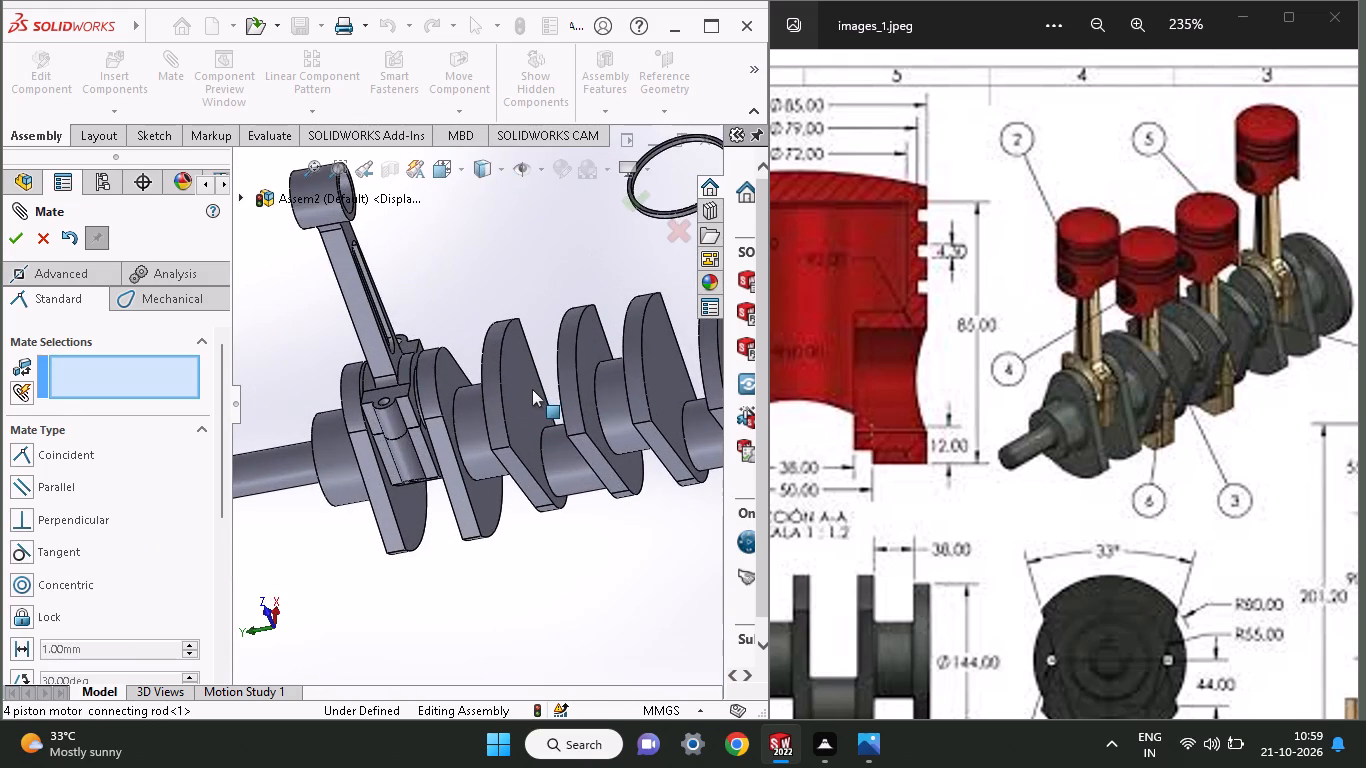
{"action": "middle_click_drag", "start_coordinate": [532, 389], "coordinate": [575, 343]}
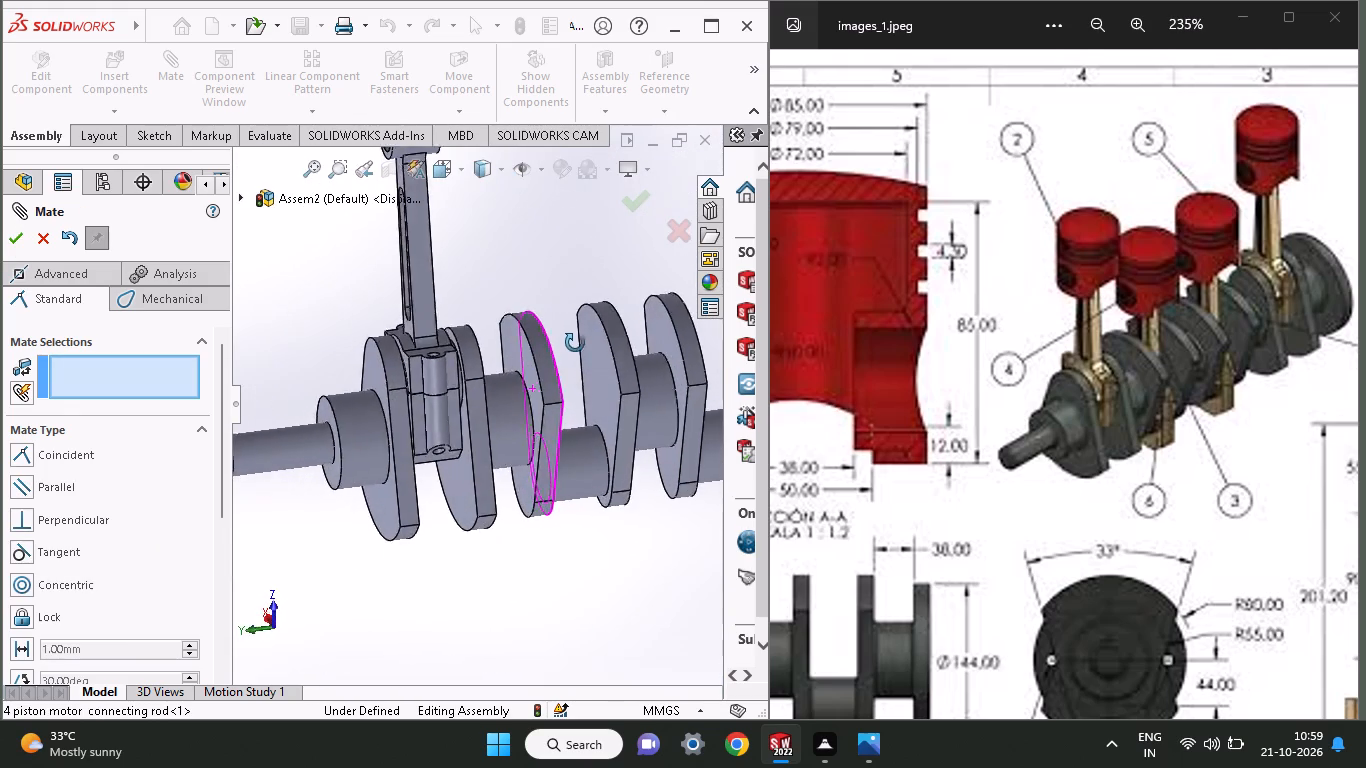
{"action": "middle_click_drag", "start_coordinate": [575, 343], "coordinate": [549, 403]}
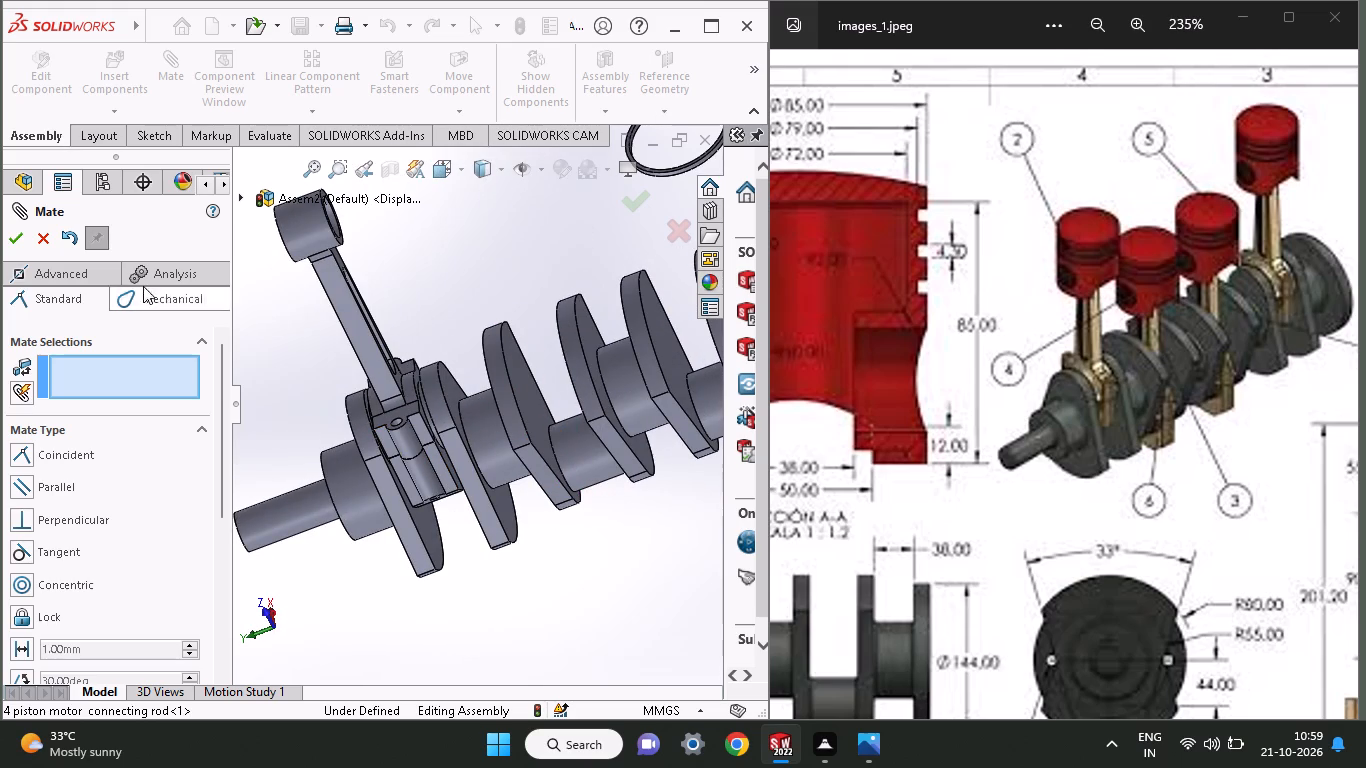
{"action": "left_click", "coordinate": [13, 242]}
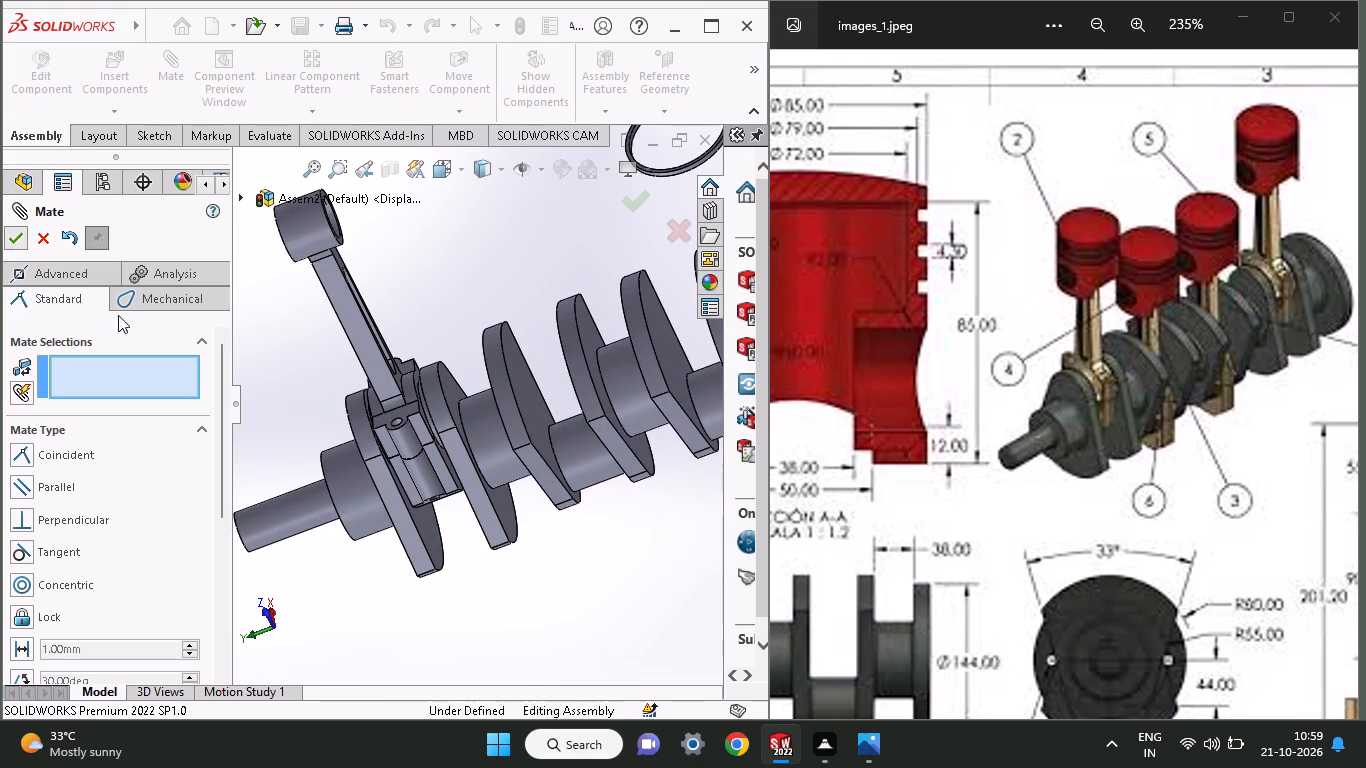
Swing the connecting rod around its crankpin to check how it rotates between the webs, ending with it upright.
{"action": "left_click_drag", "start_coordinate": [348, 307], "coordinate": [463, 736]}
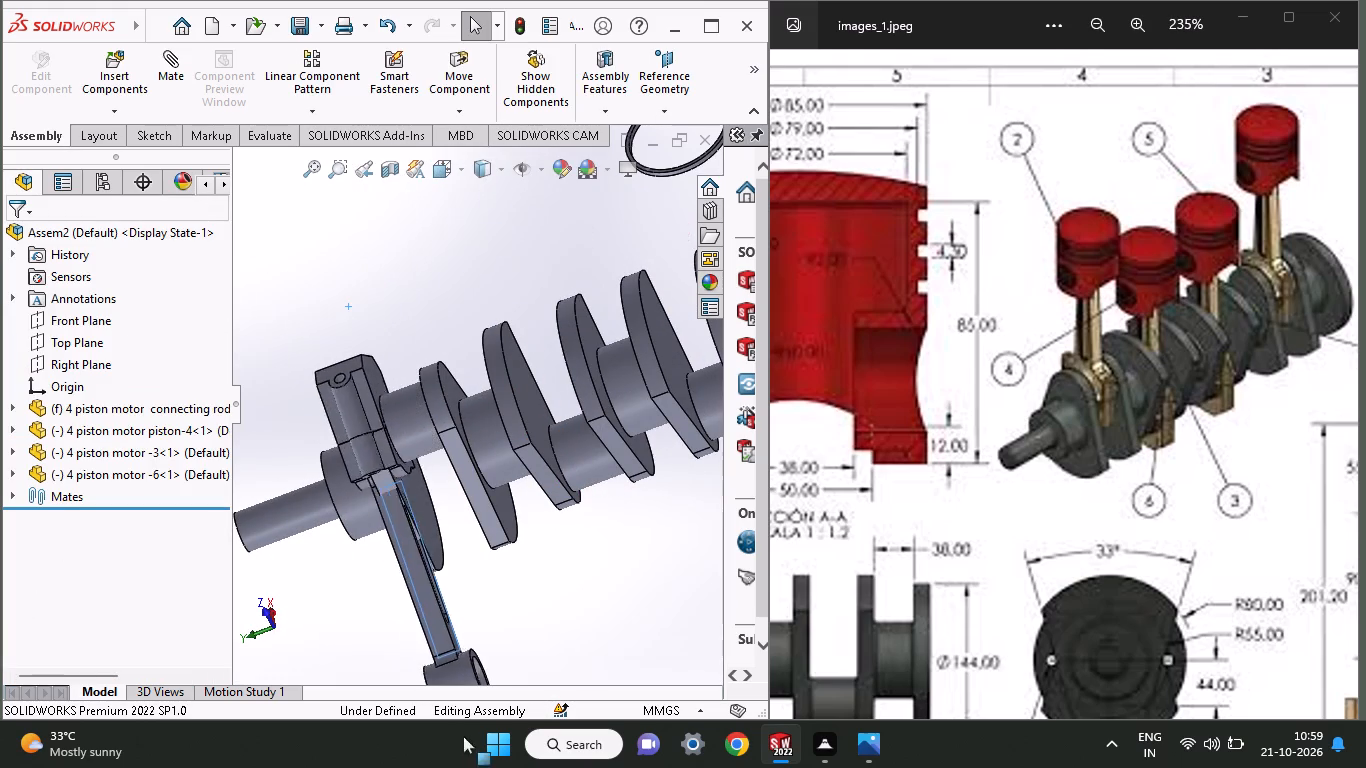
{"action": "left_click_drag", "start_coordinate": [463, 736], "coordinate": [336, 292]}
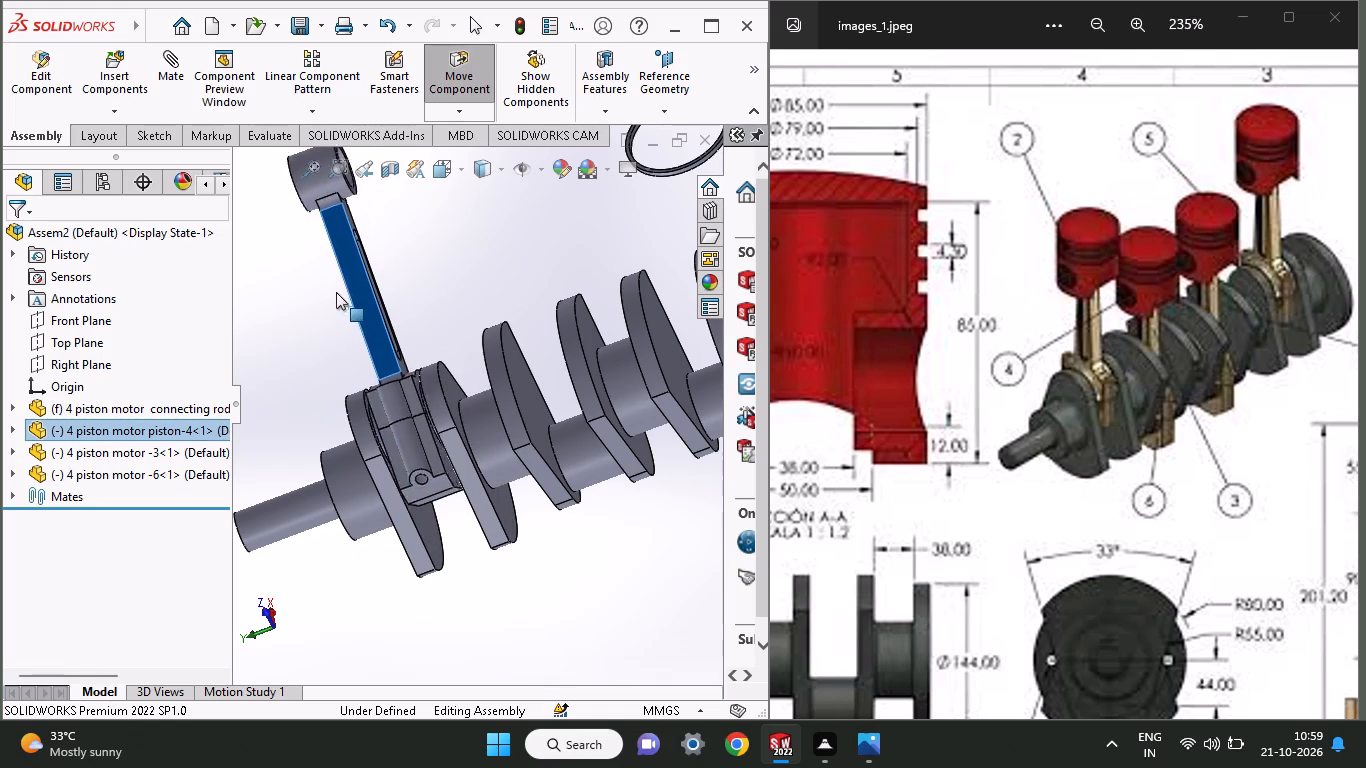
{"action": "left_click_drag", "start_coordinate": [336, 292], "coordinate": [352, 374]}
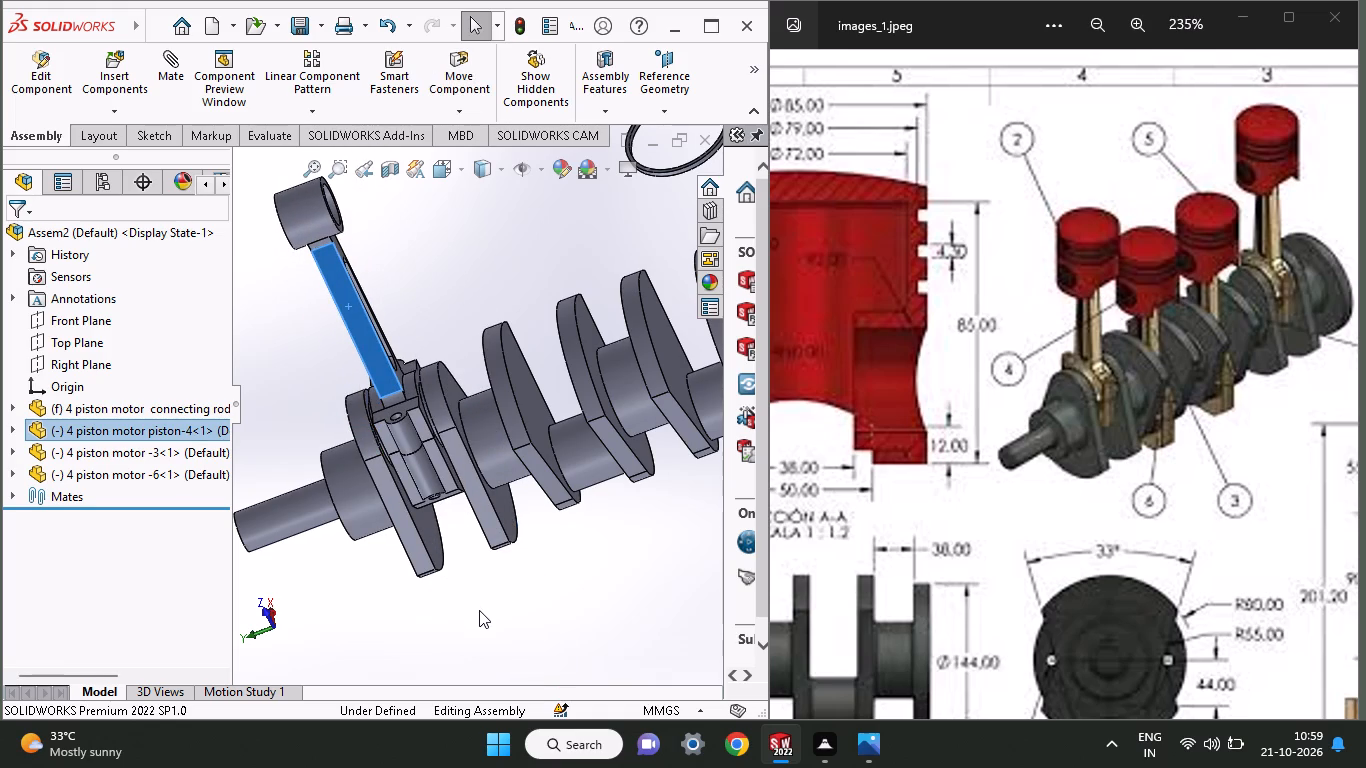
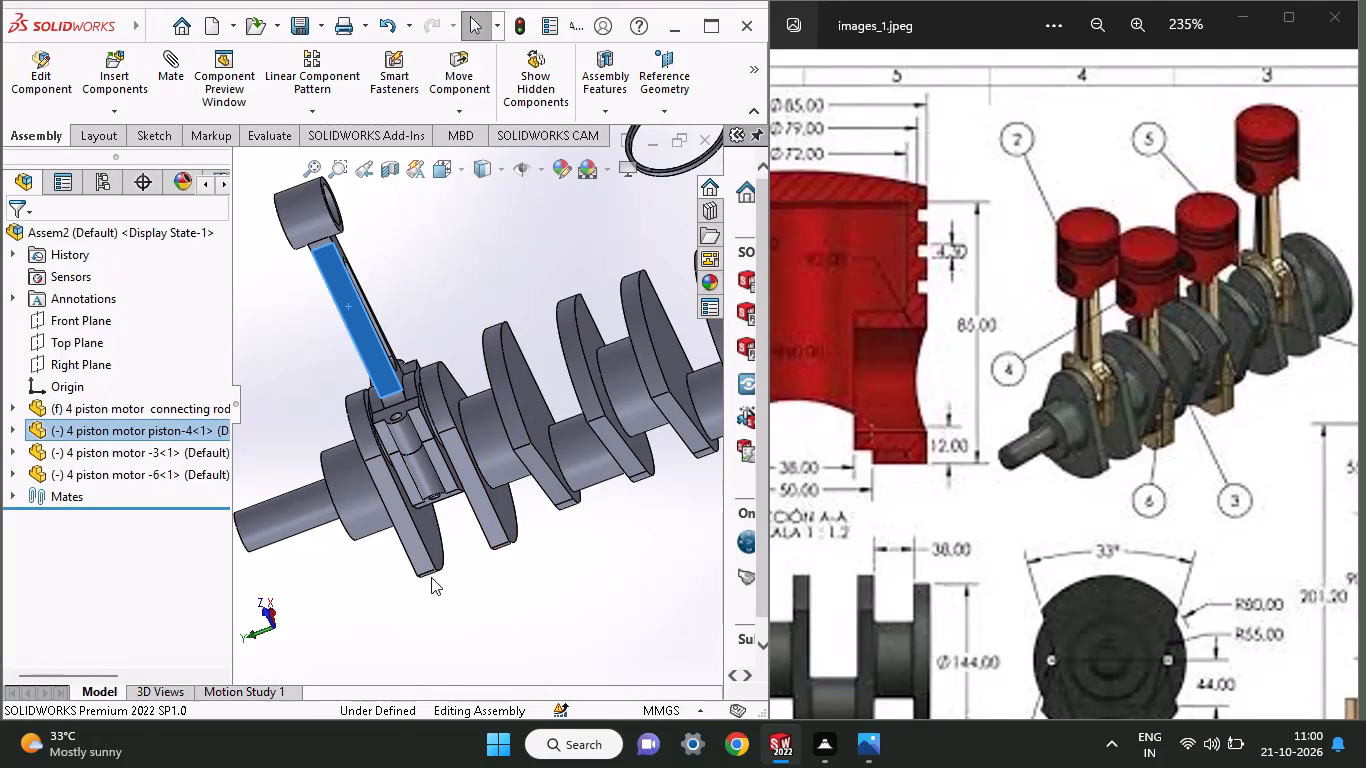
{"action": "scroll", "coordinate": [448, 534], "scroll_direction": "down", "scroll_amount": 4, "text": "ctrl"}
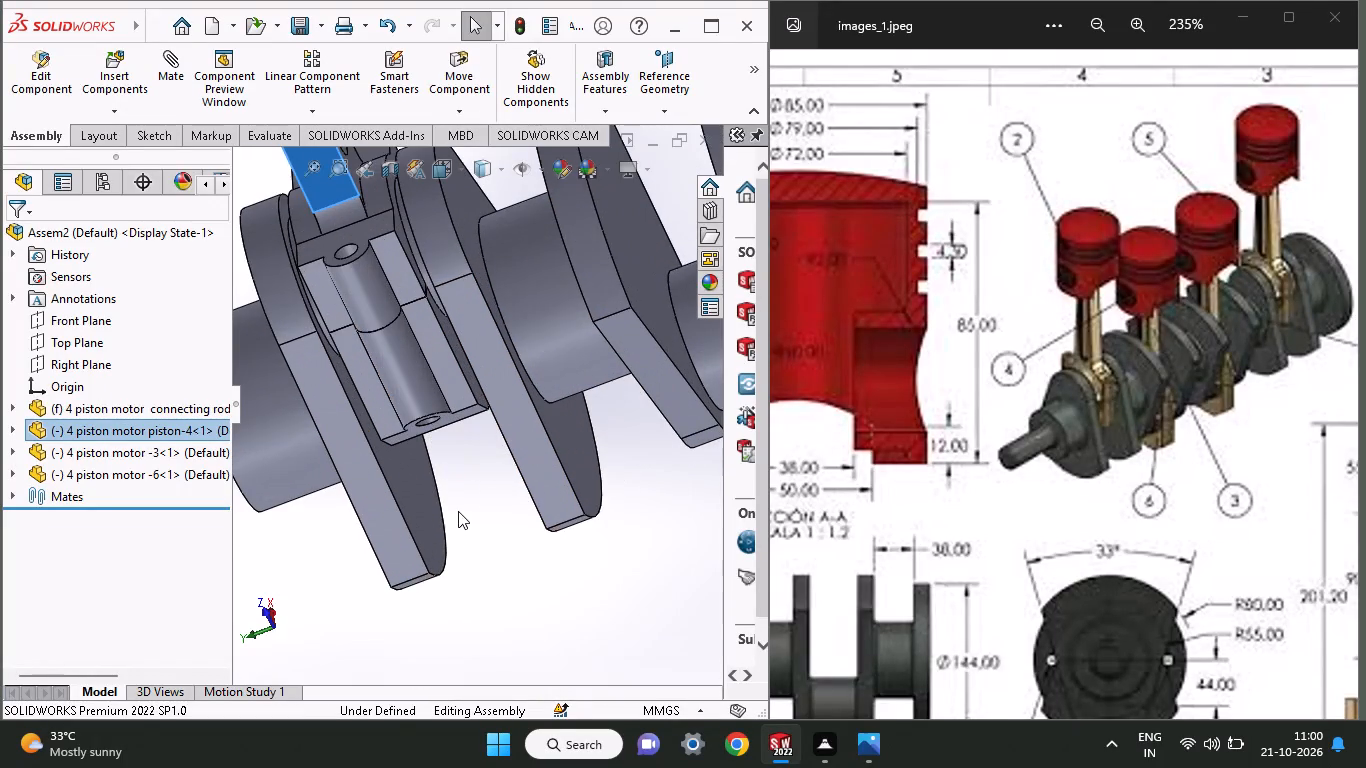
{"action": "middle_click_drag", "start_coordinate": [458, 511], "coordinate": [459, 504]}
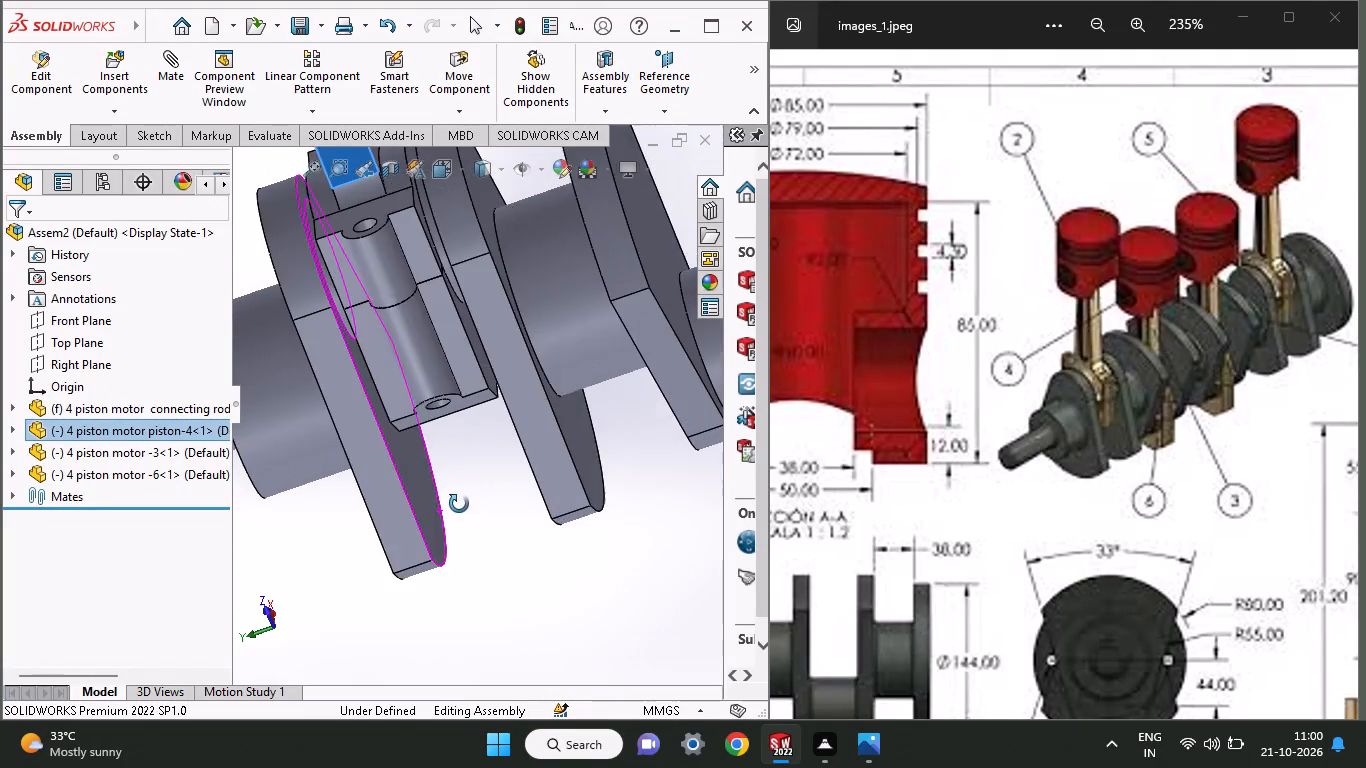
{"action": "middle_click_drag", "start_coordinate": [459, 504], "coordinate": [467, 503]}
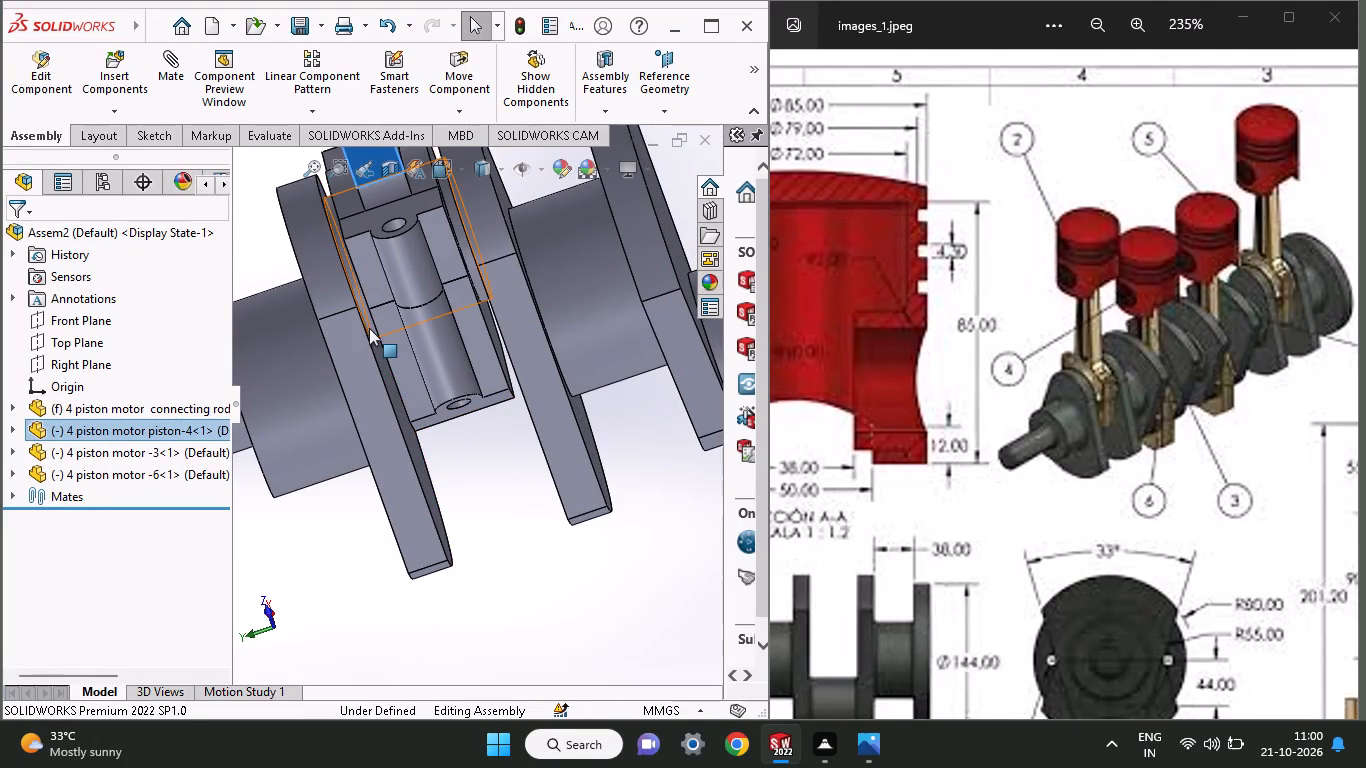
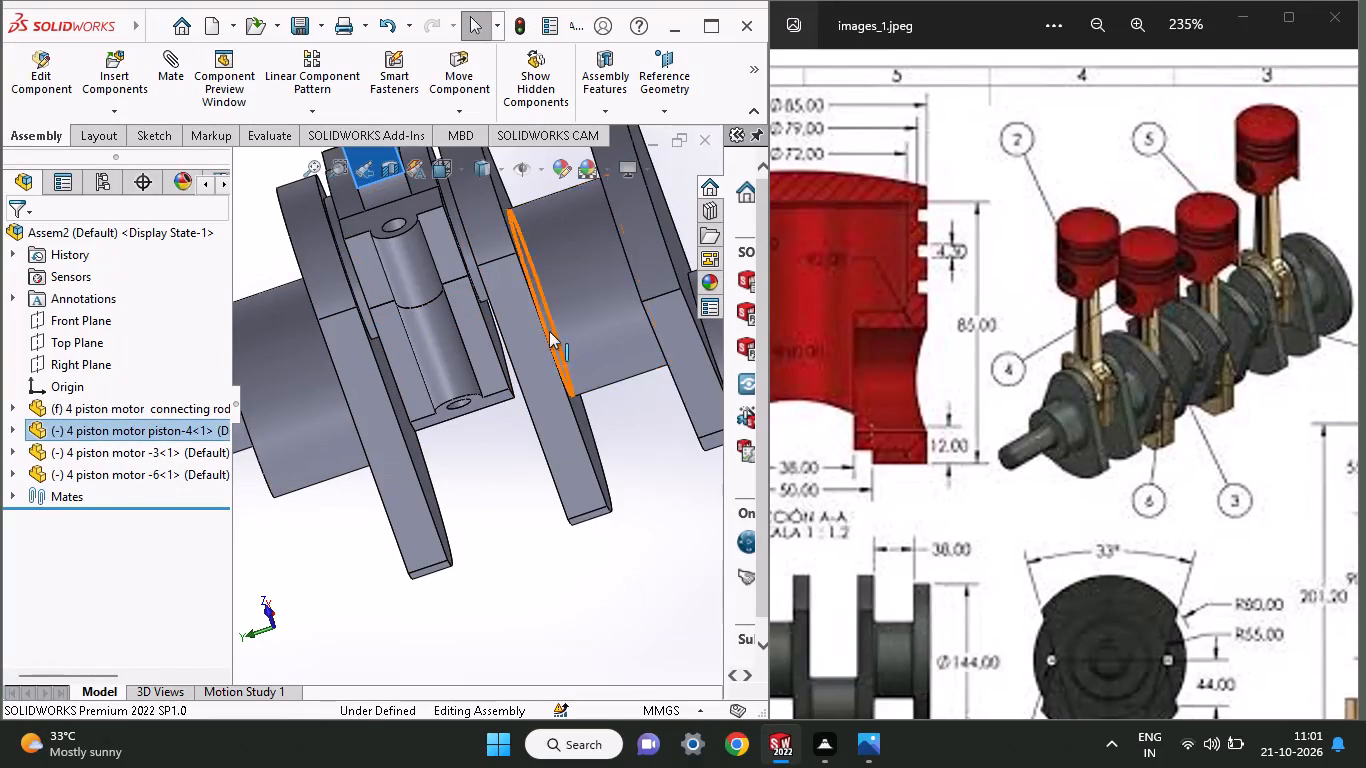
Examine the connecting rod and bearing cap on the crankshaft's first journal from several angles.
{"action": "scroll", "coordinate": [544, 331], "scroll_direction": "up", "scroll_amount": 9, "text": "ctrl"}
{"action": "scroll", "coordinate": [508, 445], "scroll_direction": "down", "scroll_amount": 4, "text": "ctrl"}
{"action": "scroll", "coordinate": [508, 412], "scroll_direction": "up", "scroll_amount": 2, "text": "ctrl"}
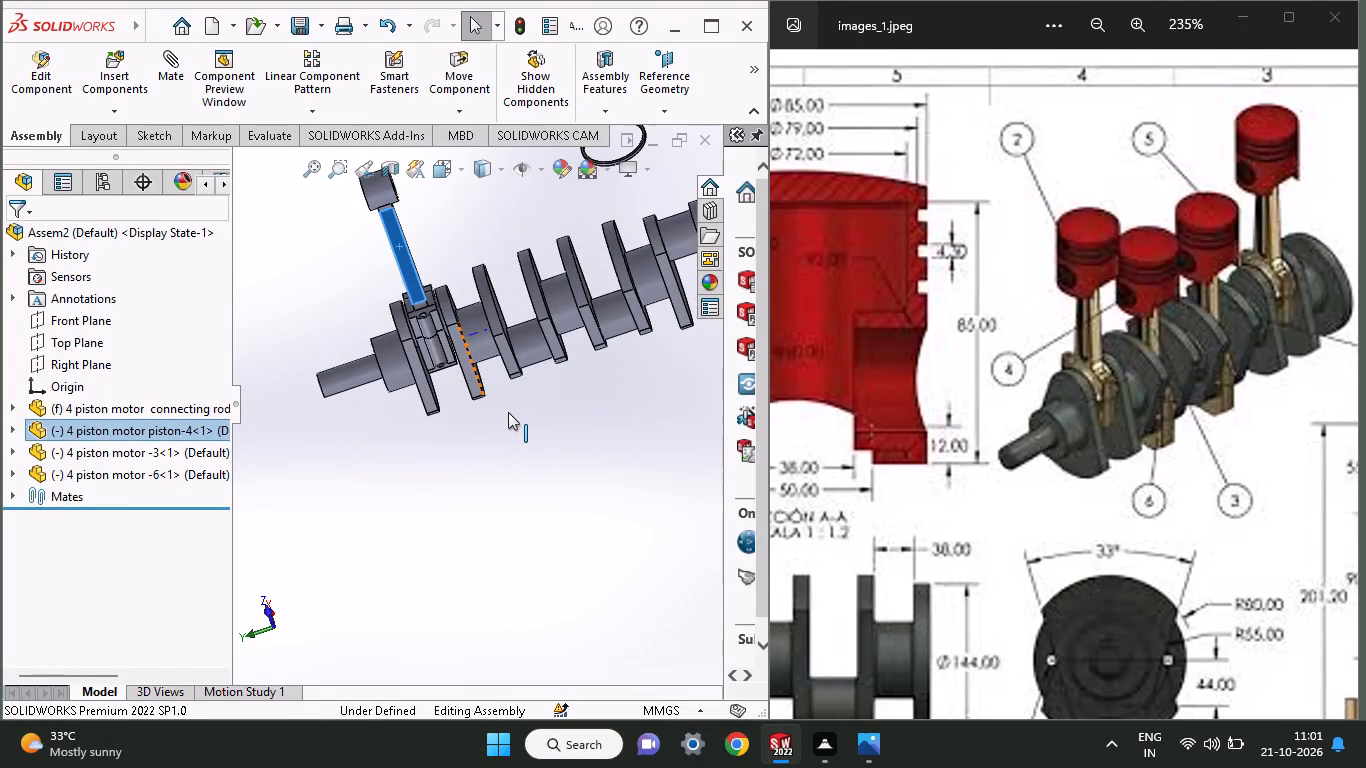
{"action": "left_click", "coordinate": [508, 412]}
{"action": "middle_click_drag", "start_coordinate": [535, 462], "coordinate": [616, 447]}
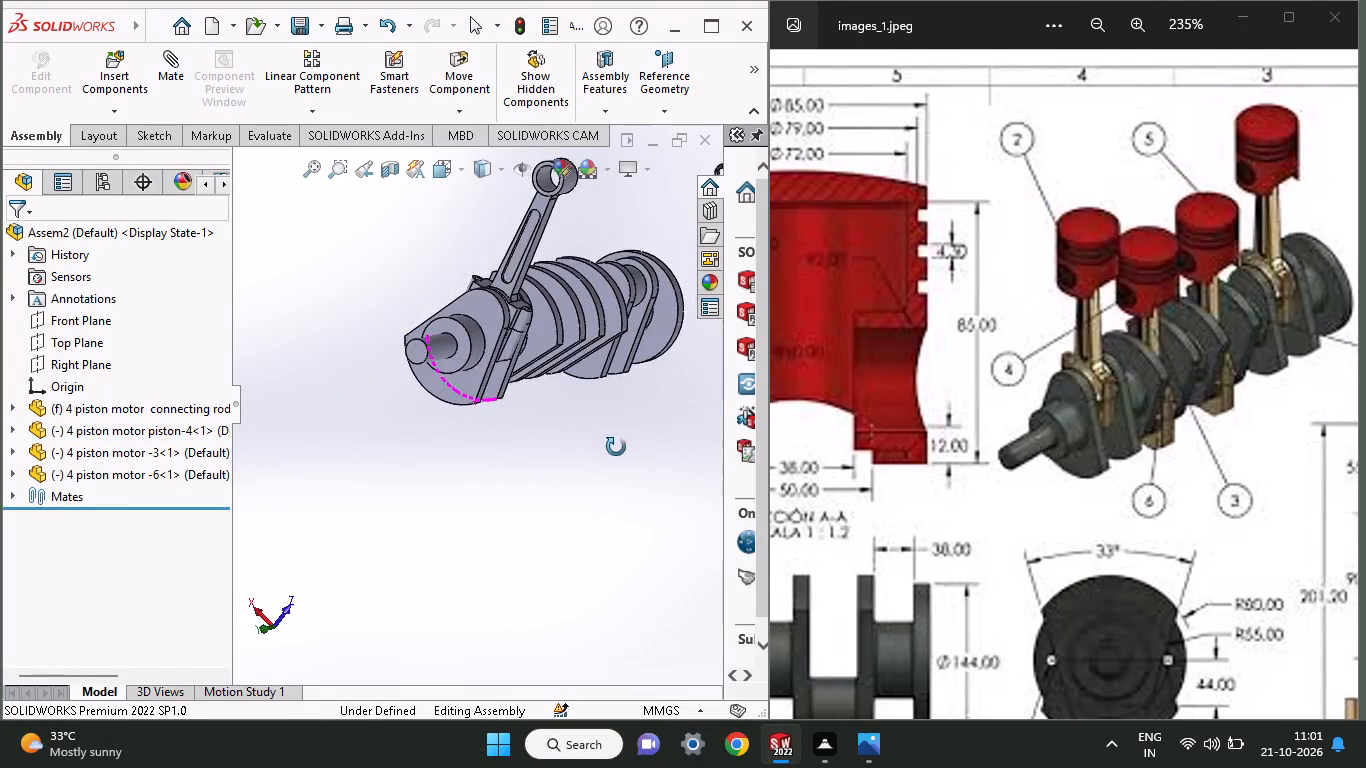
{"action": "middle_click_drag", "start_coordinate": [616, 447], "coordinate": [533, 343]}
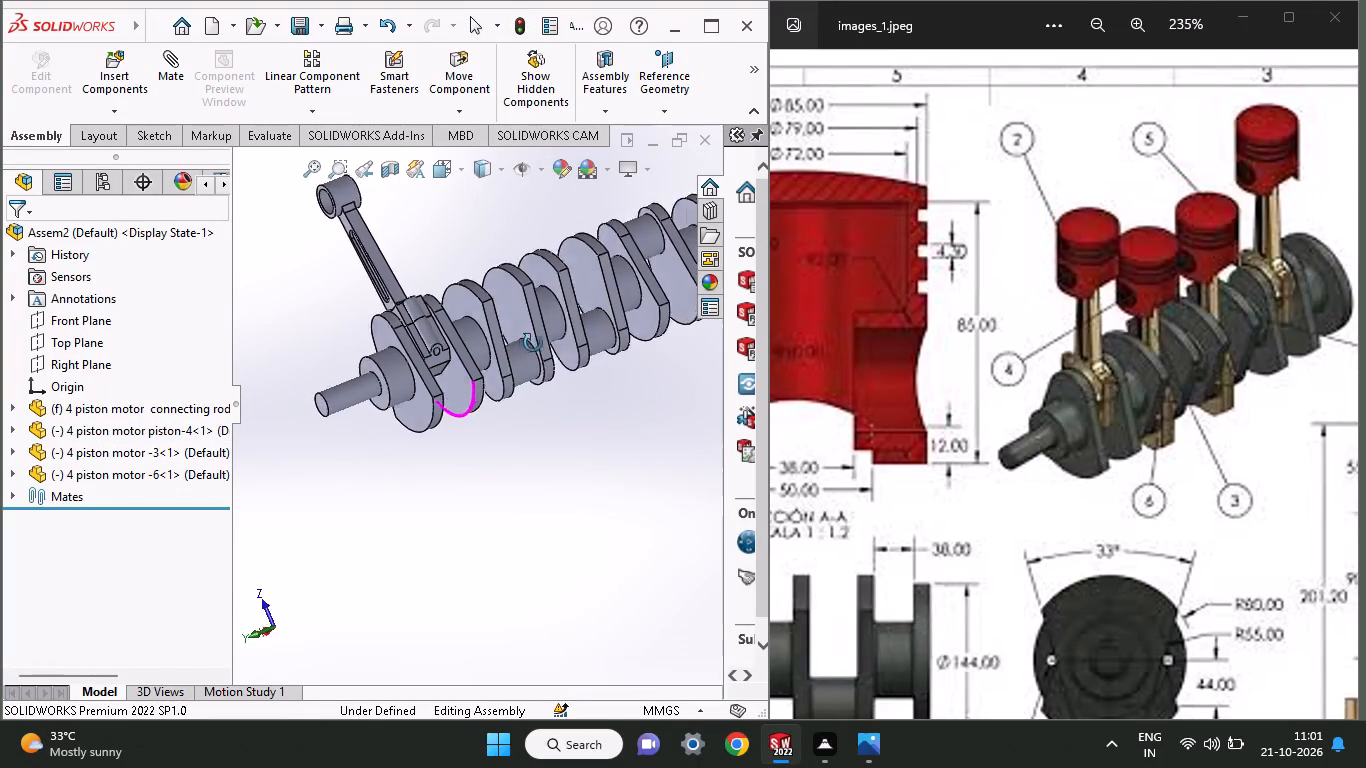
{"action": "middle_click_drag", "start_coordinate": [533, 343], "coordinate": [456, 446]}
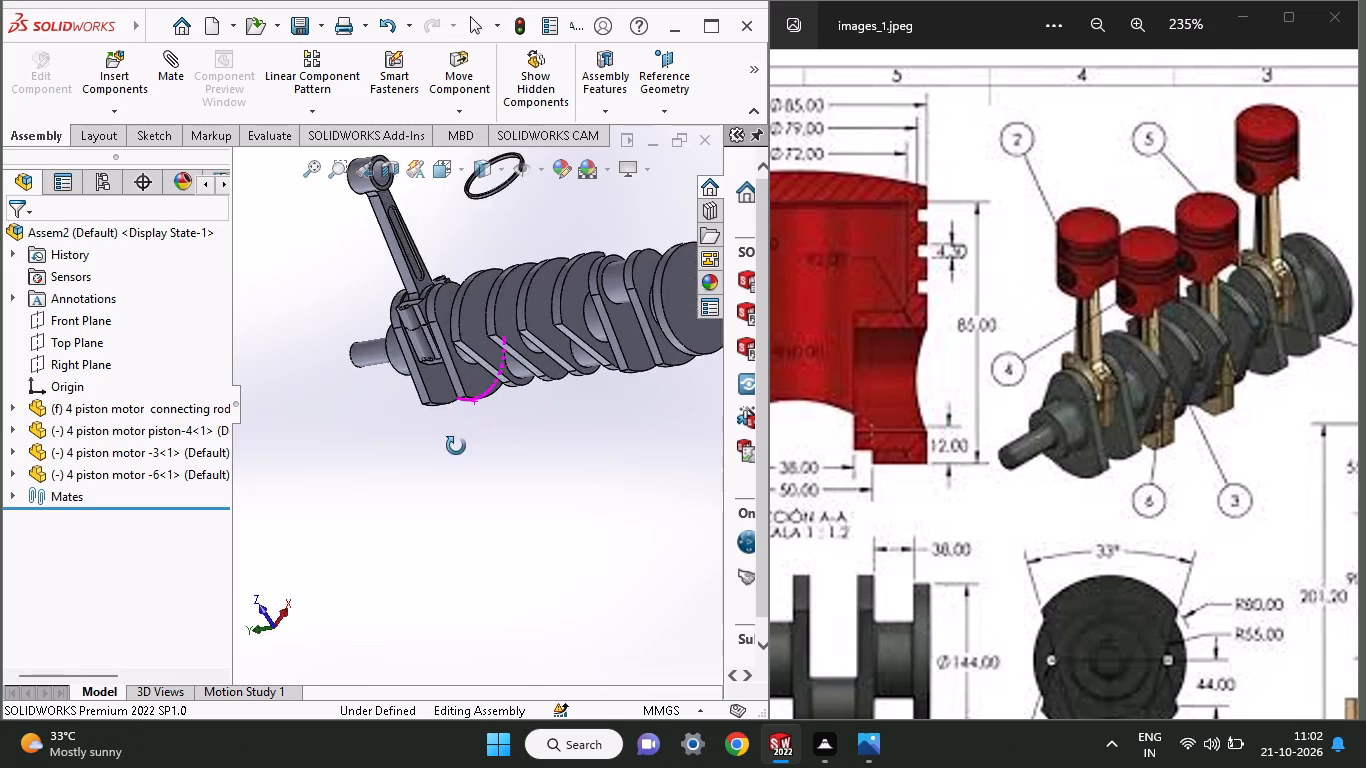
{"action": "middle_click_drag", "start_coordinate": [456, 446], "coordinate": [526, 327]}
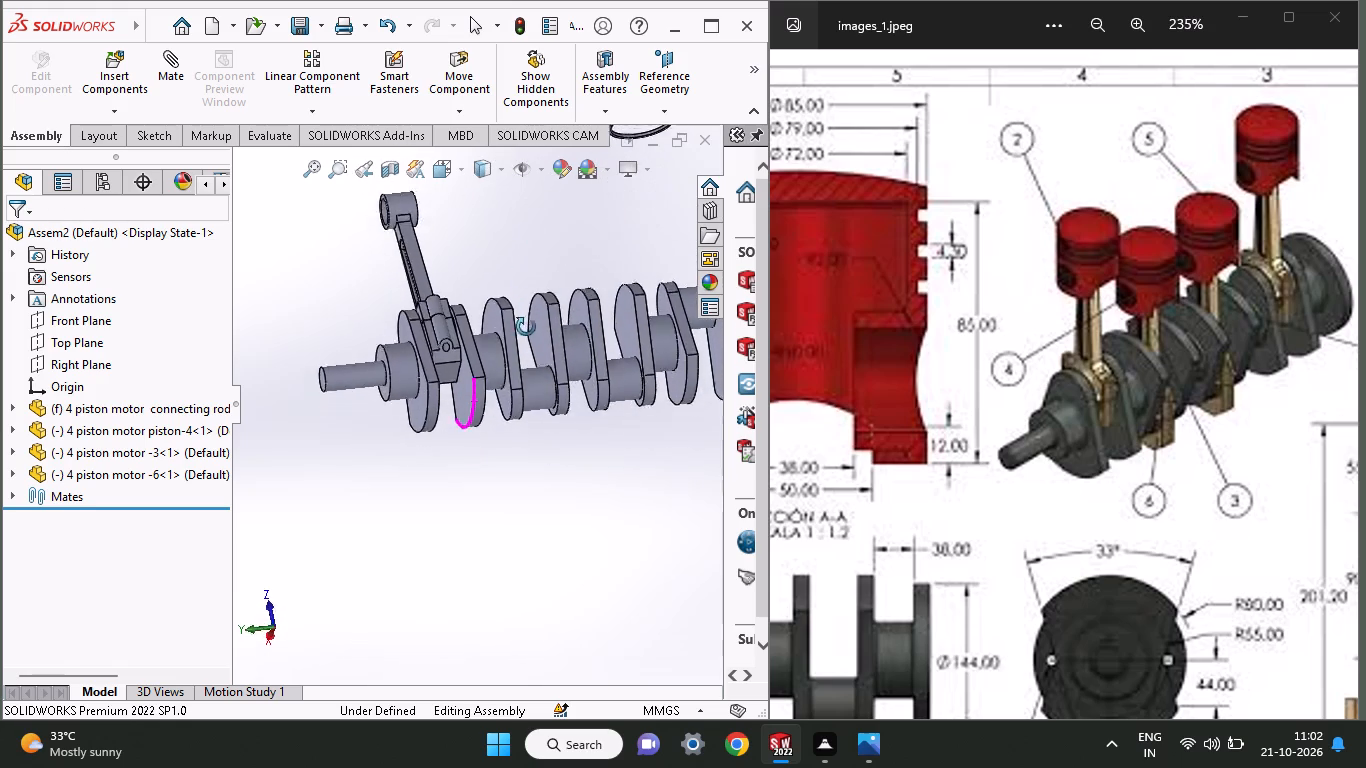
{"action": "middle_click_drag", "start_coordinate": [526, 327], "coordinate": [523, 373]}
{"action": "scroll", "coordinate": [445, 314], "scroll_direction": "down", "scroll_amount": 5, "text": "ctrl"}
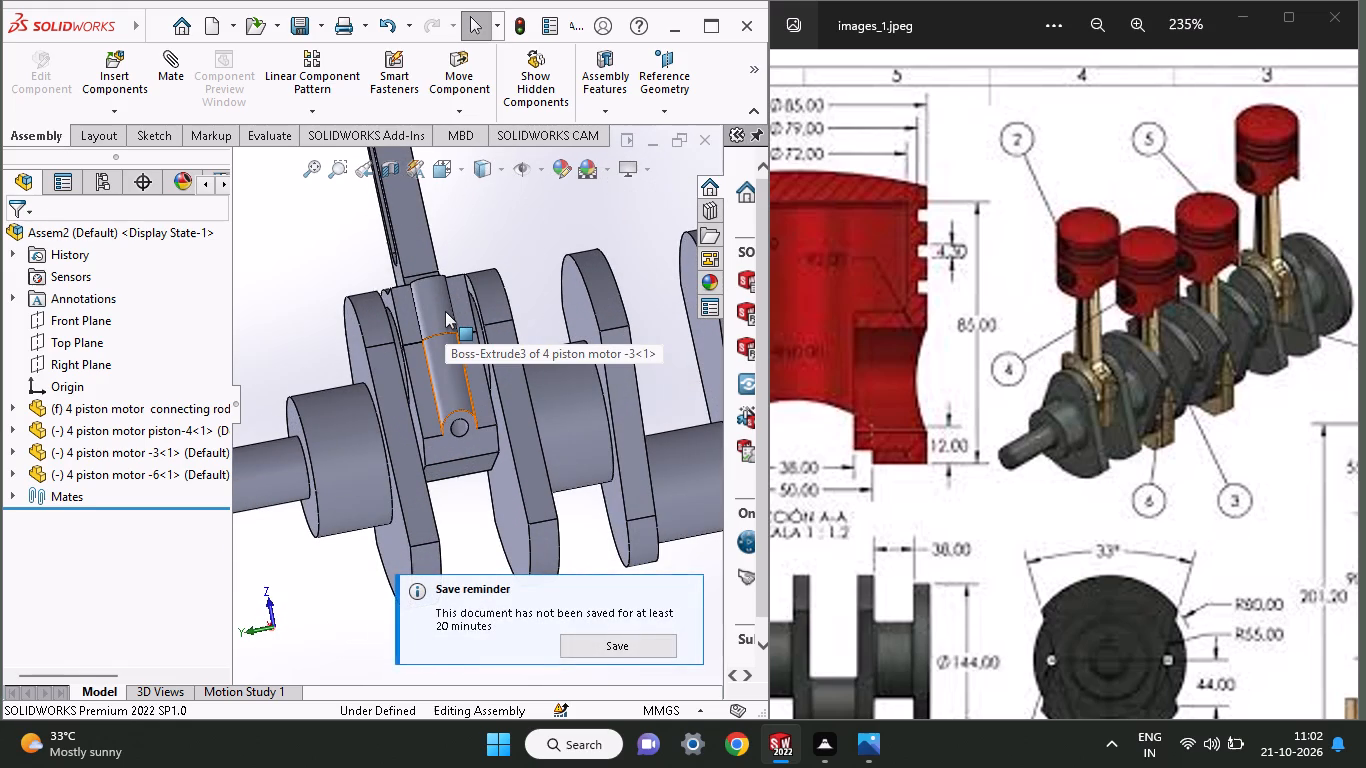
{"action": "scroll", "coordinate": [445, 311], "scroll_direction": "down", "scroll_amount": 2, "text": "ctrl"}
{"action": "scroll", "coordinate": [445, 311], "scroll_direction": "up", "scroll_amount": 2, "text": "ctrl"}
{"action": "scroll", "coordinate": [504, 279], "scroll_direction": "down", "scroll_amount": 2, "text": "ctrl"}
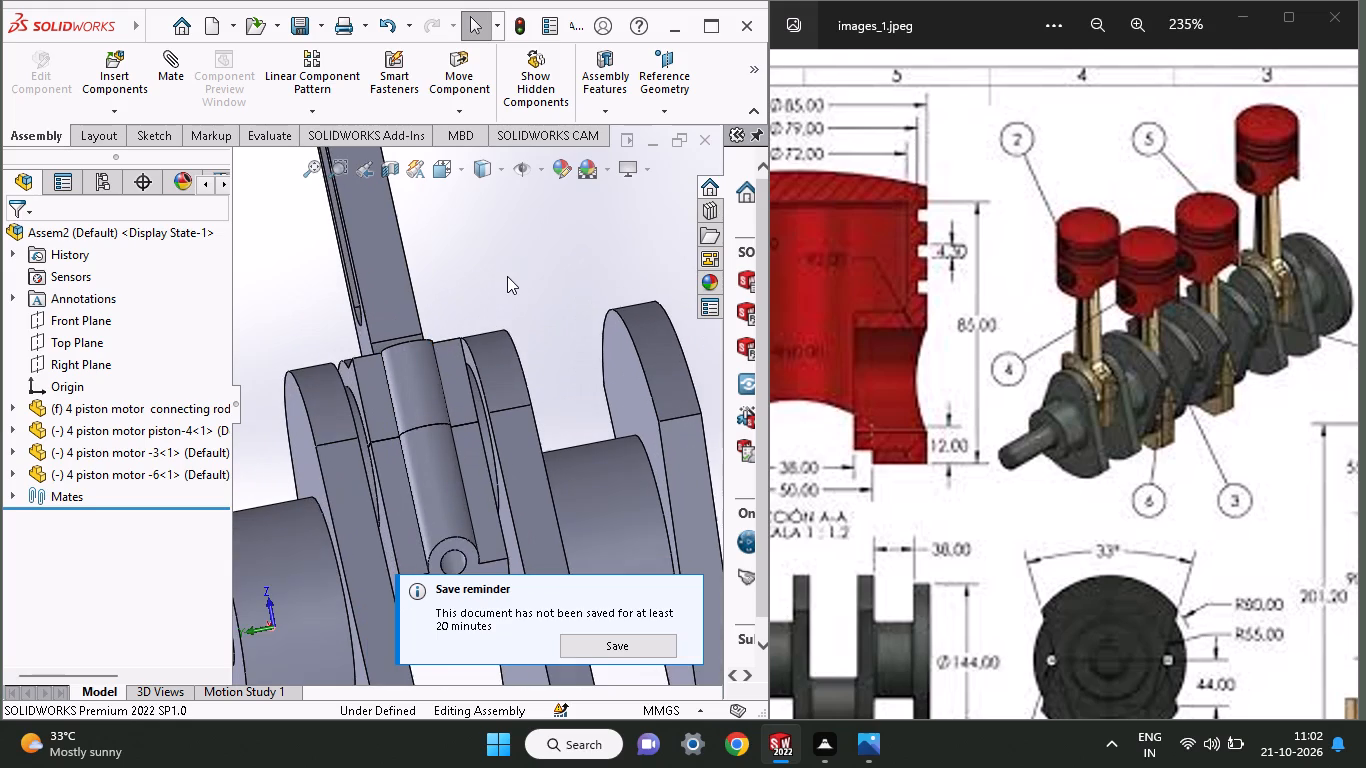
{"action": "scroll", "coordinate": [500, 276], "scroll_direction": "up", "scroll_amount": 6, "text": "ctrl"}
{"action": "scroll", "coordinate": [646, 219], "scroll_direction": "up", "scroll_amount": 1, "text": "ctrl"}
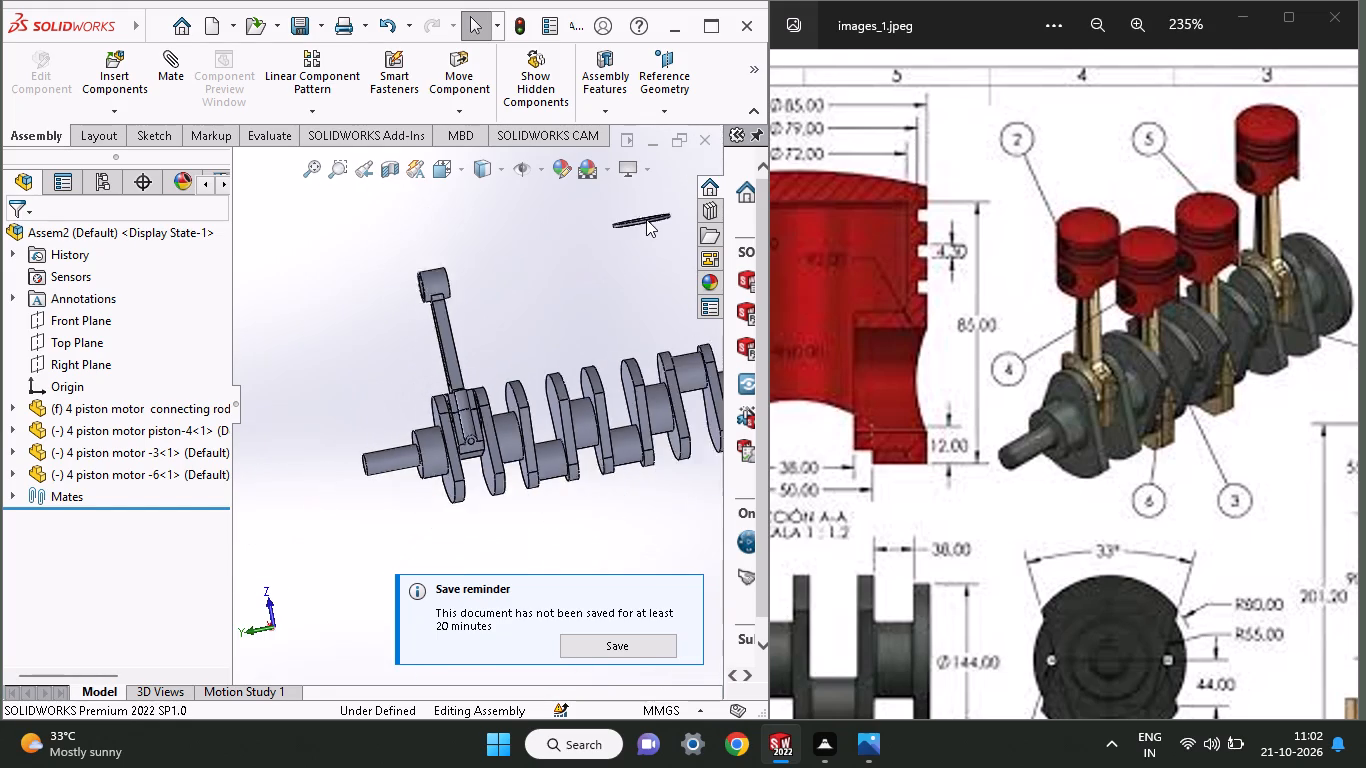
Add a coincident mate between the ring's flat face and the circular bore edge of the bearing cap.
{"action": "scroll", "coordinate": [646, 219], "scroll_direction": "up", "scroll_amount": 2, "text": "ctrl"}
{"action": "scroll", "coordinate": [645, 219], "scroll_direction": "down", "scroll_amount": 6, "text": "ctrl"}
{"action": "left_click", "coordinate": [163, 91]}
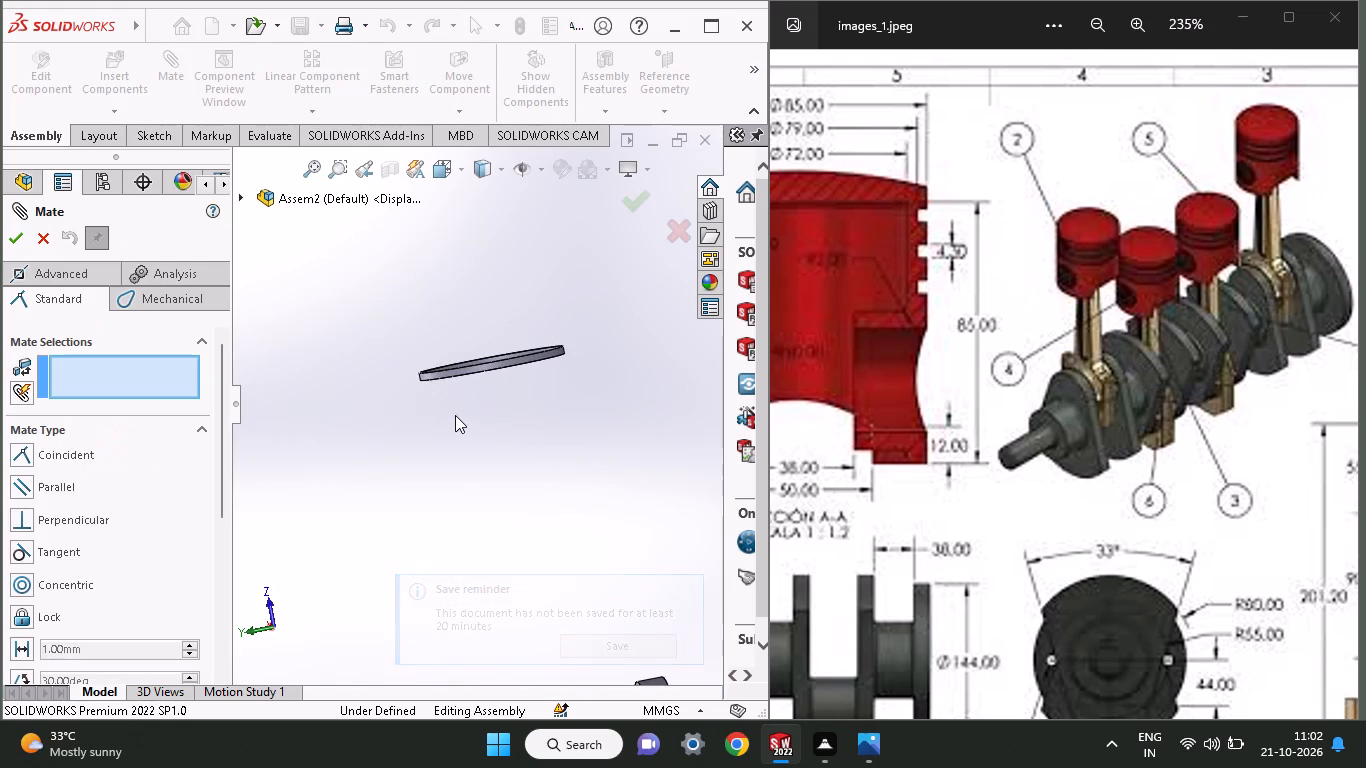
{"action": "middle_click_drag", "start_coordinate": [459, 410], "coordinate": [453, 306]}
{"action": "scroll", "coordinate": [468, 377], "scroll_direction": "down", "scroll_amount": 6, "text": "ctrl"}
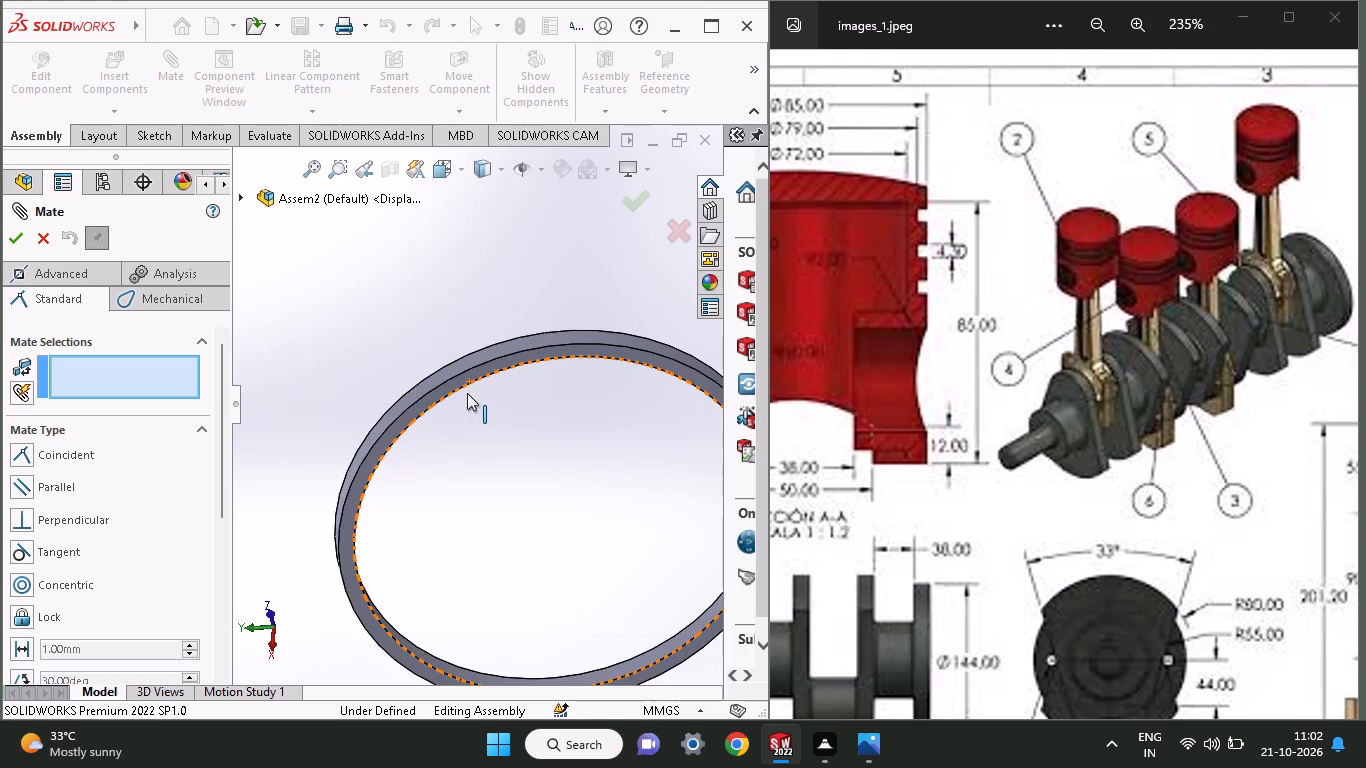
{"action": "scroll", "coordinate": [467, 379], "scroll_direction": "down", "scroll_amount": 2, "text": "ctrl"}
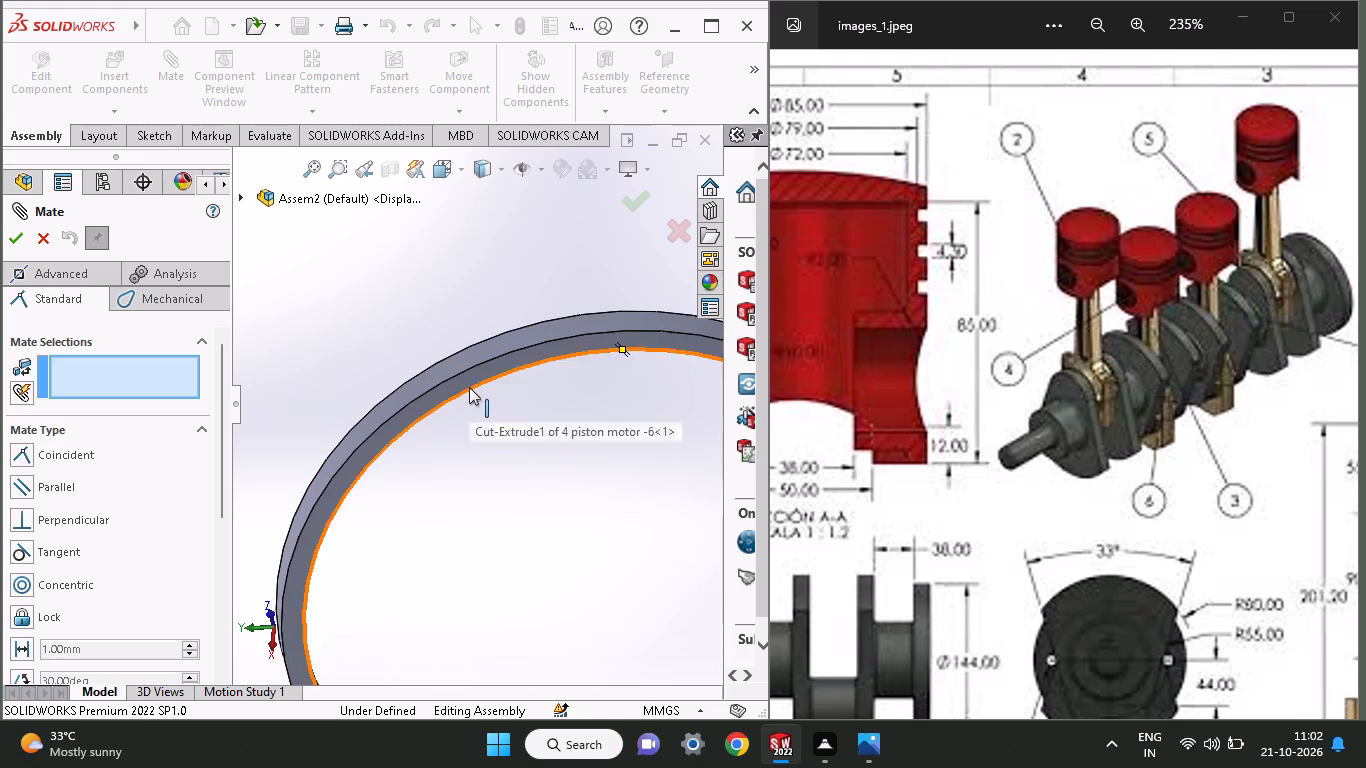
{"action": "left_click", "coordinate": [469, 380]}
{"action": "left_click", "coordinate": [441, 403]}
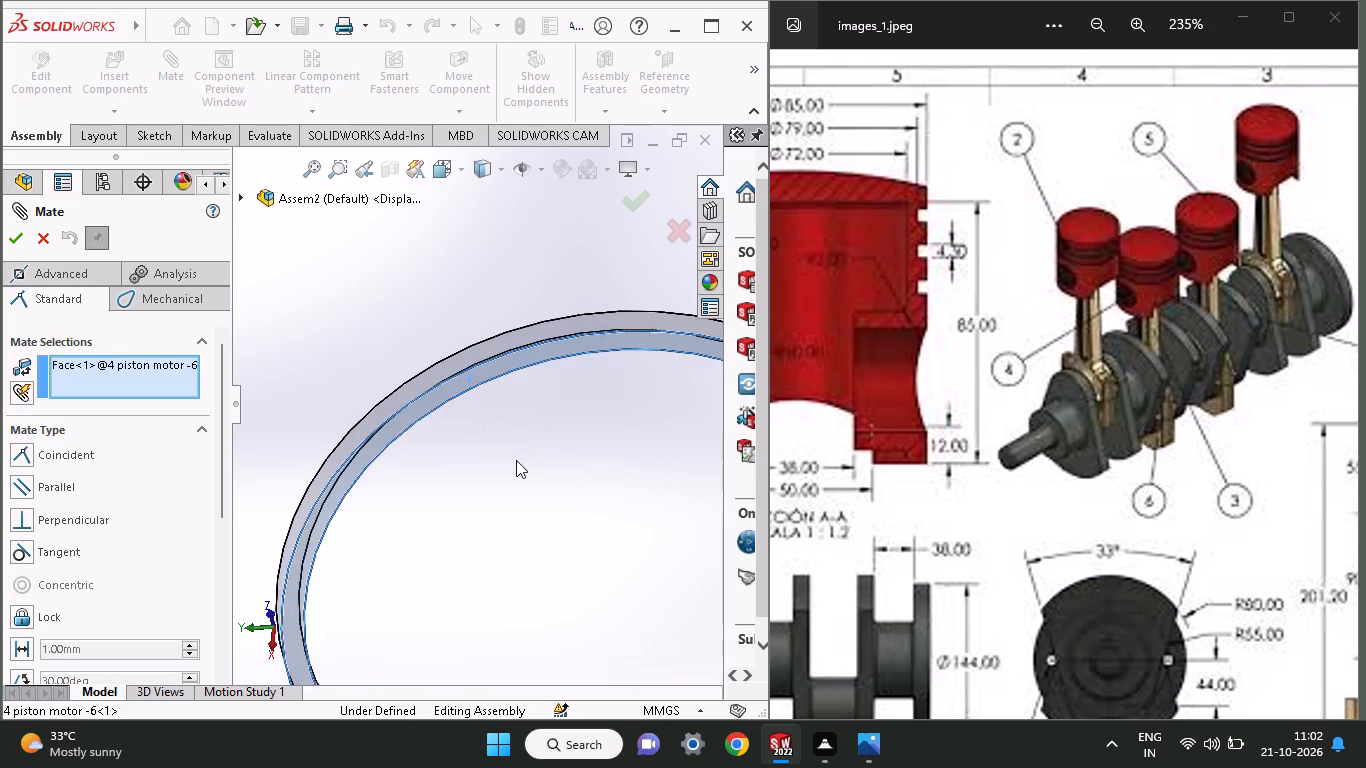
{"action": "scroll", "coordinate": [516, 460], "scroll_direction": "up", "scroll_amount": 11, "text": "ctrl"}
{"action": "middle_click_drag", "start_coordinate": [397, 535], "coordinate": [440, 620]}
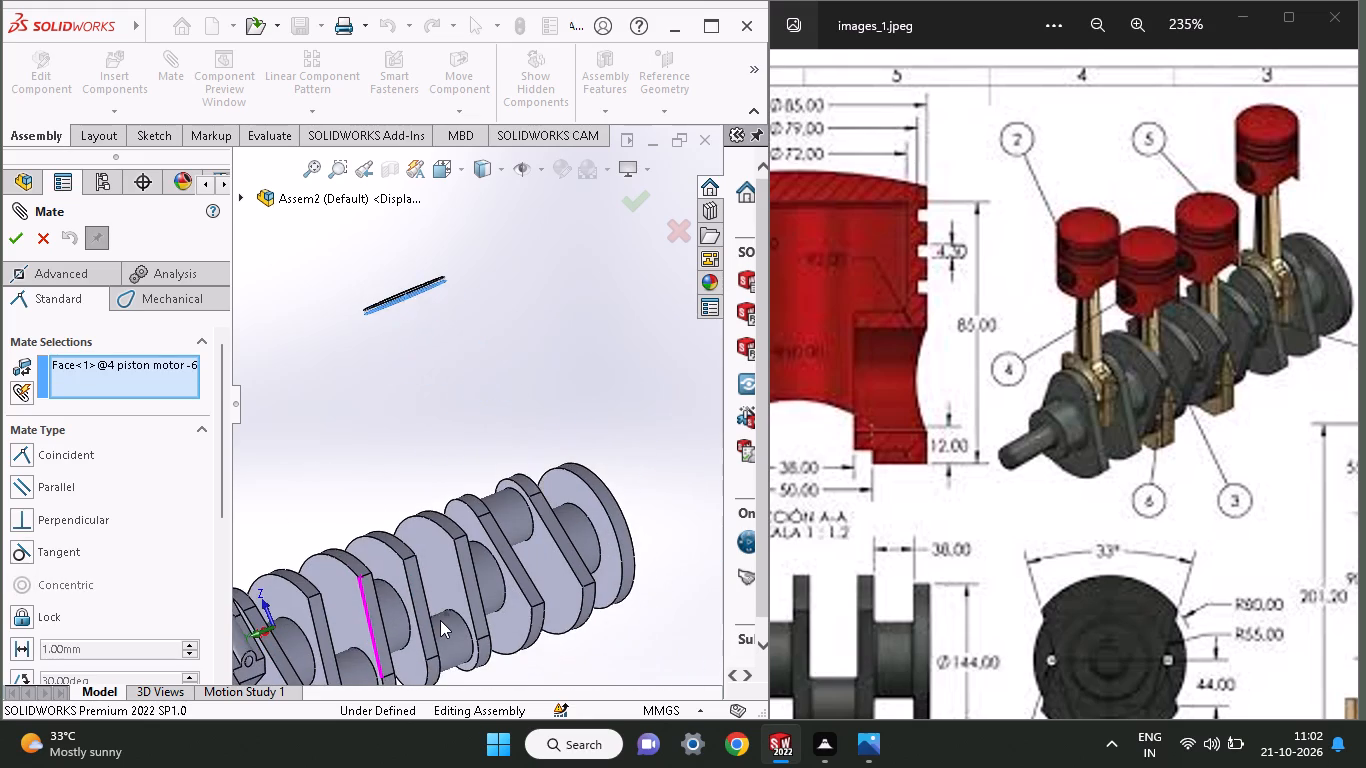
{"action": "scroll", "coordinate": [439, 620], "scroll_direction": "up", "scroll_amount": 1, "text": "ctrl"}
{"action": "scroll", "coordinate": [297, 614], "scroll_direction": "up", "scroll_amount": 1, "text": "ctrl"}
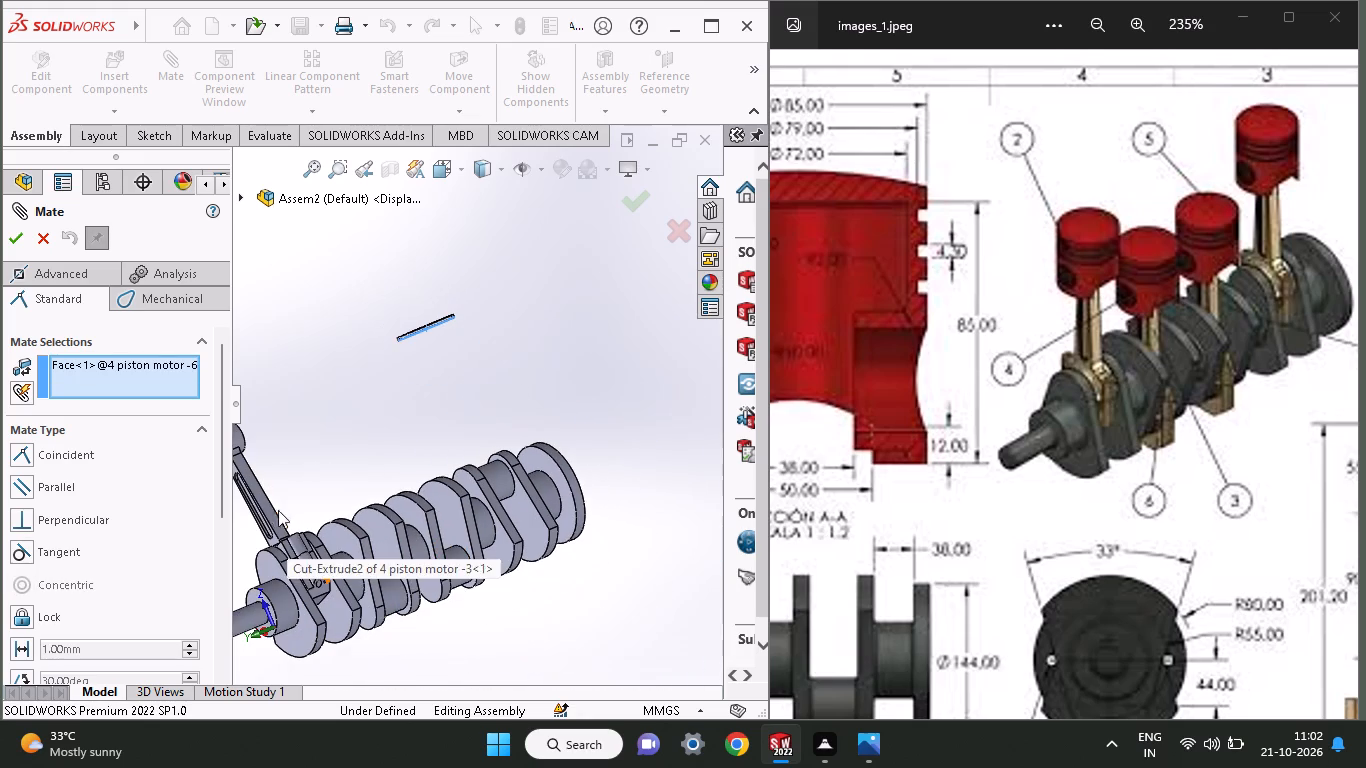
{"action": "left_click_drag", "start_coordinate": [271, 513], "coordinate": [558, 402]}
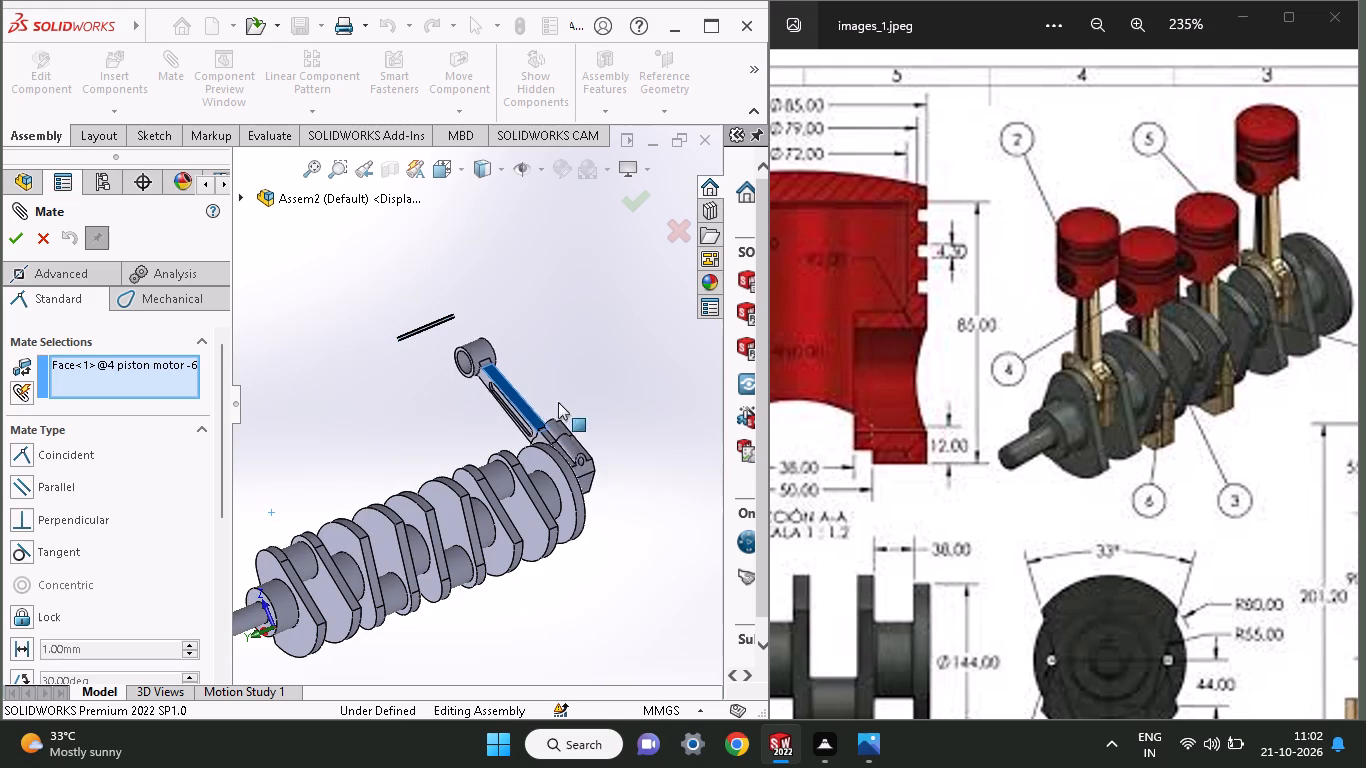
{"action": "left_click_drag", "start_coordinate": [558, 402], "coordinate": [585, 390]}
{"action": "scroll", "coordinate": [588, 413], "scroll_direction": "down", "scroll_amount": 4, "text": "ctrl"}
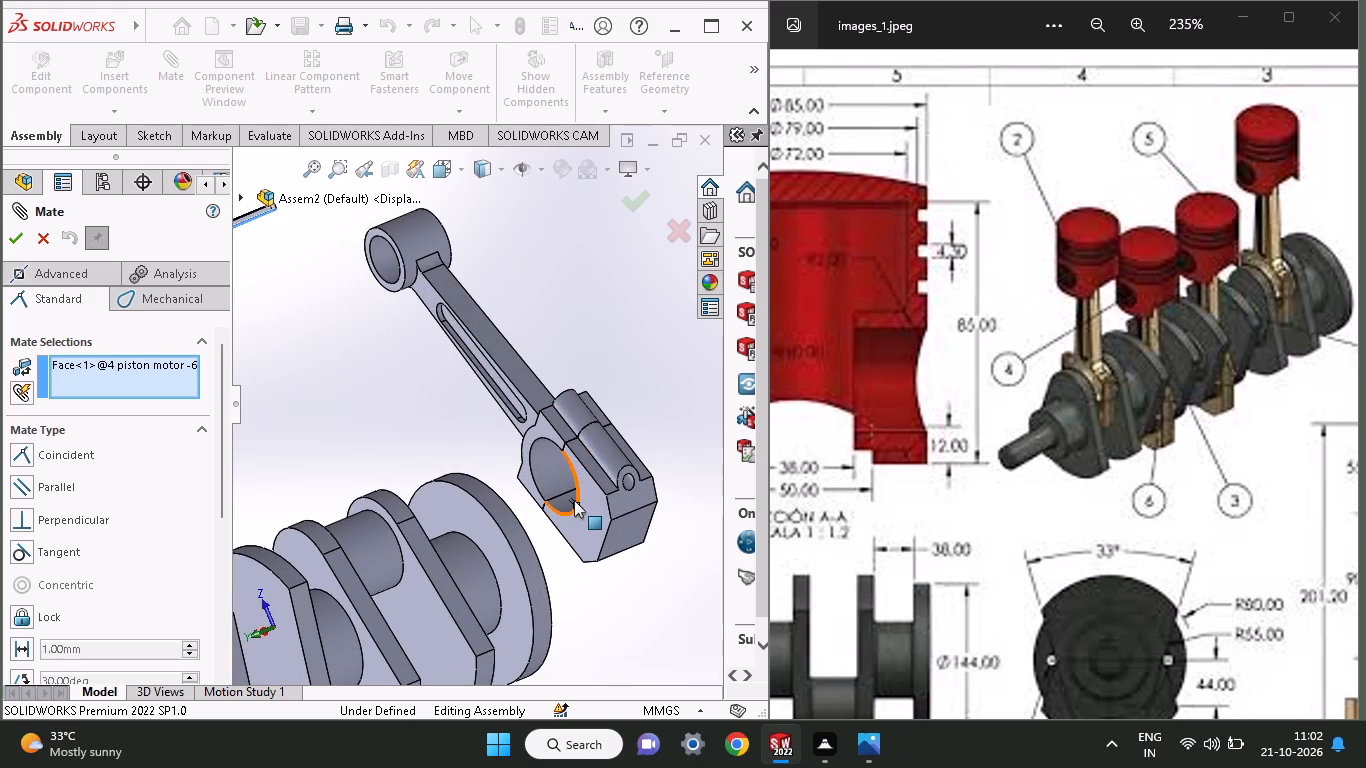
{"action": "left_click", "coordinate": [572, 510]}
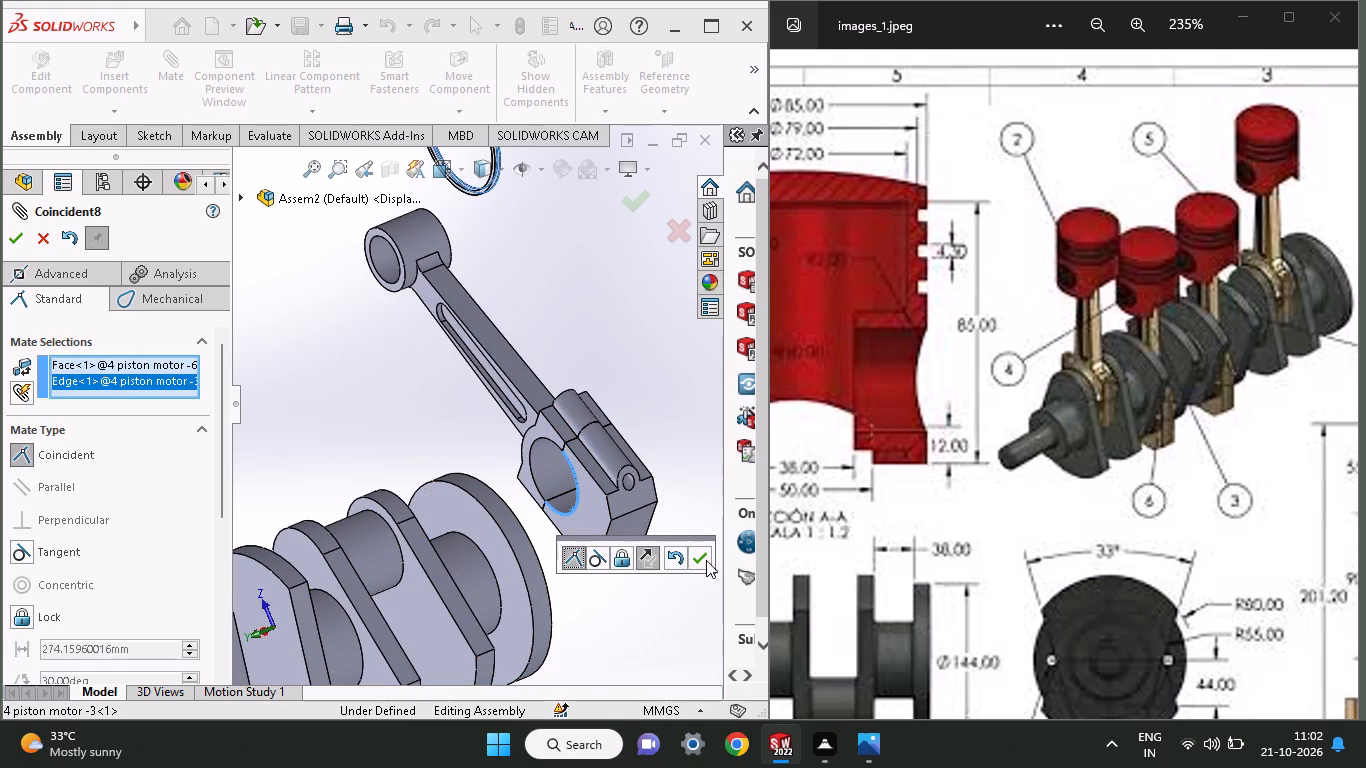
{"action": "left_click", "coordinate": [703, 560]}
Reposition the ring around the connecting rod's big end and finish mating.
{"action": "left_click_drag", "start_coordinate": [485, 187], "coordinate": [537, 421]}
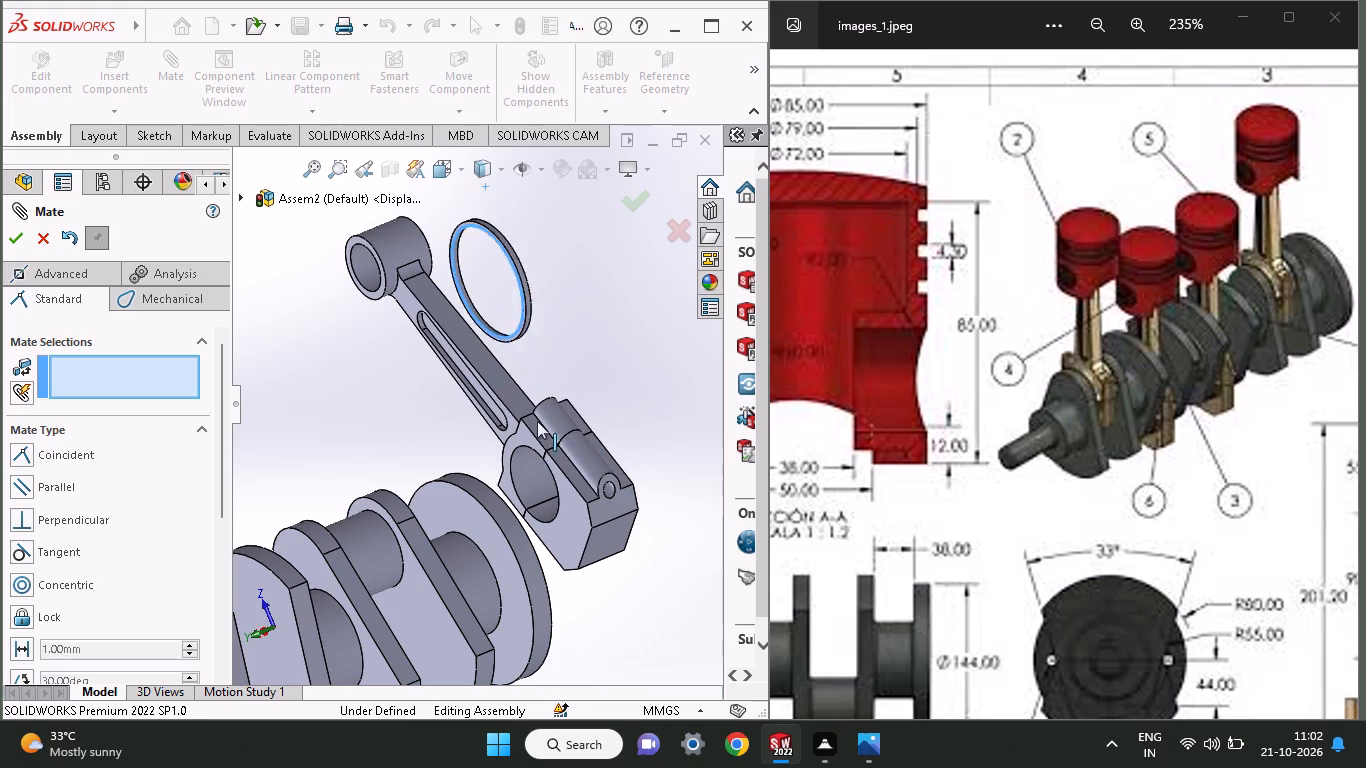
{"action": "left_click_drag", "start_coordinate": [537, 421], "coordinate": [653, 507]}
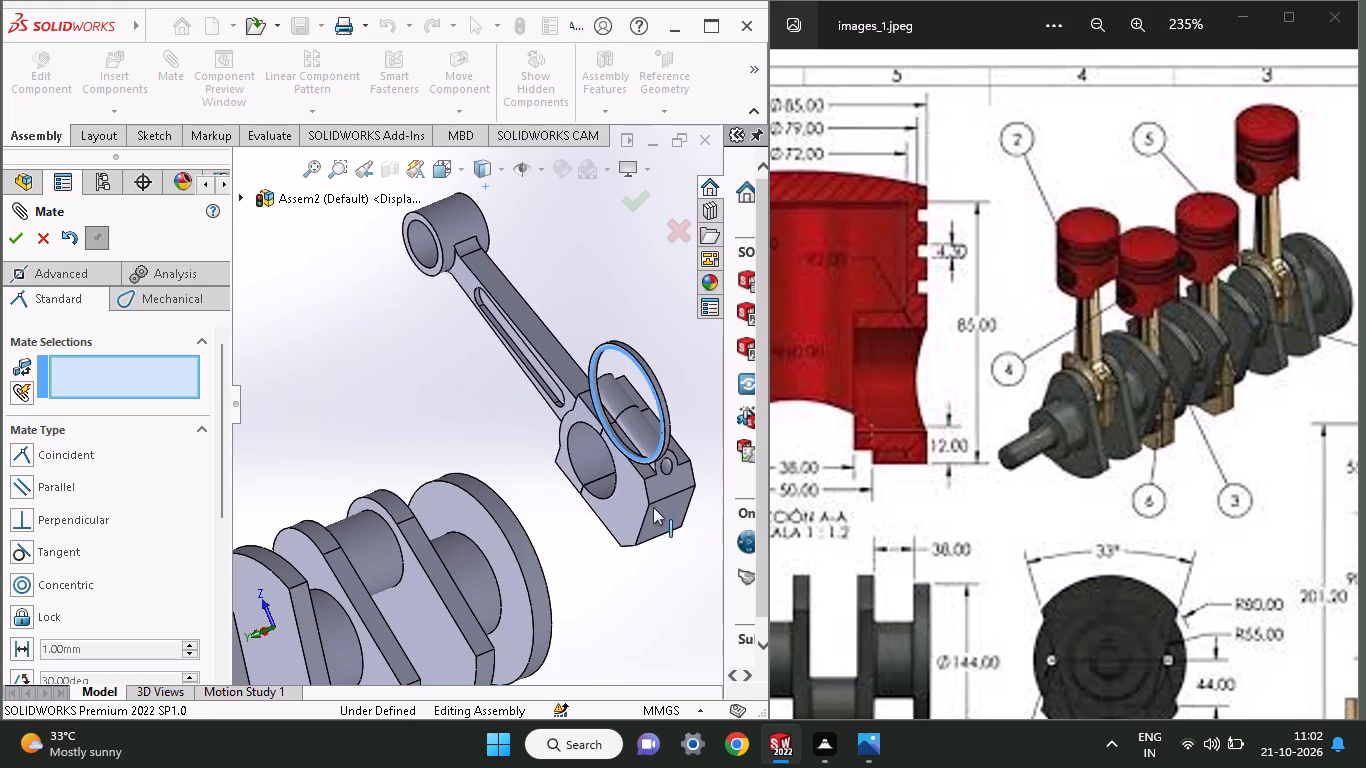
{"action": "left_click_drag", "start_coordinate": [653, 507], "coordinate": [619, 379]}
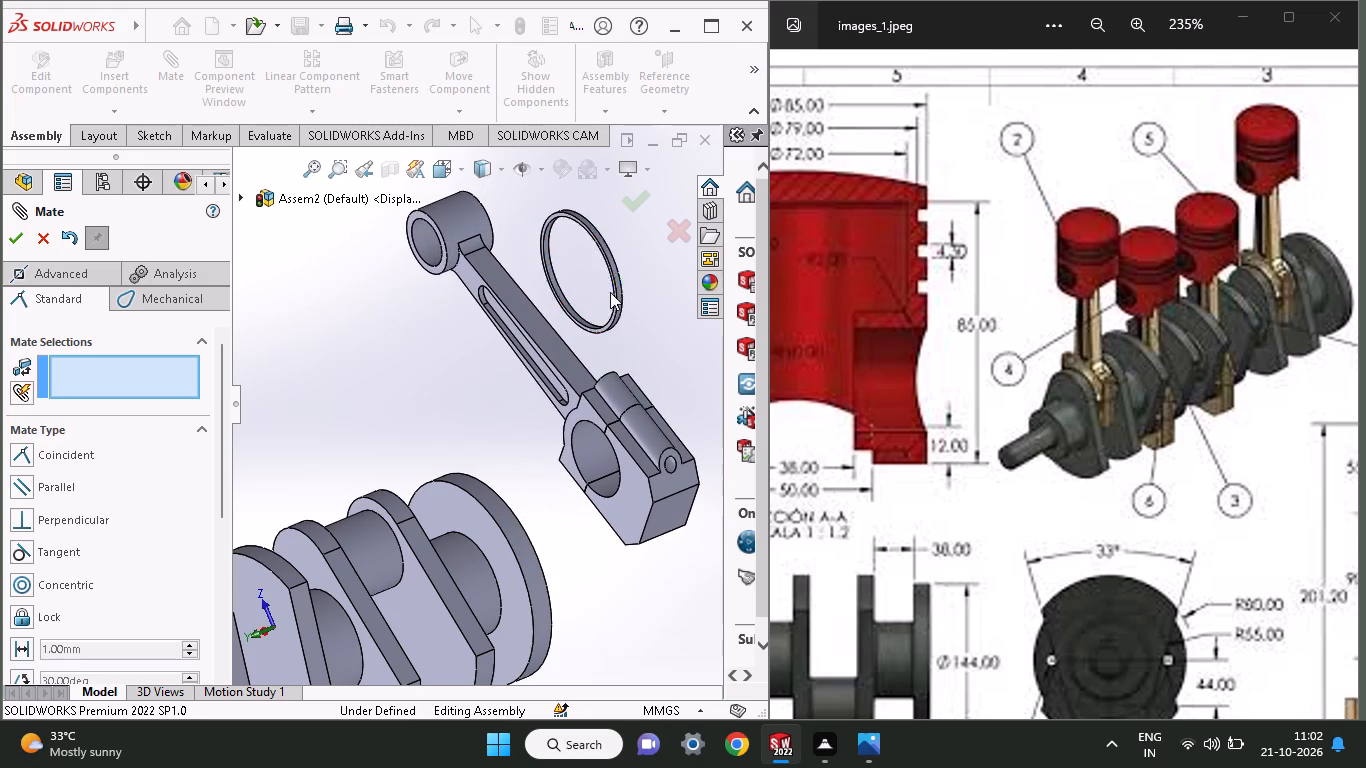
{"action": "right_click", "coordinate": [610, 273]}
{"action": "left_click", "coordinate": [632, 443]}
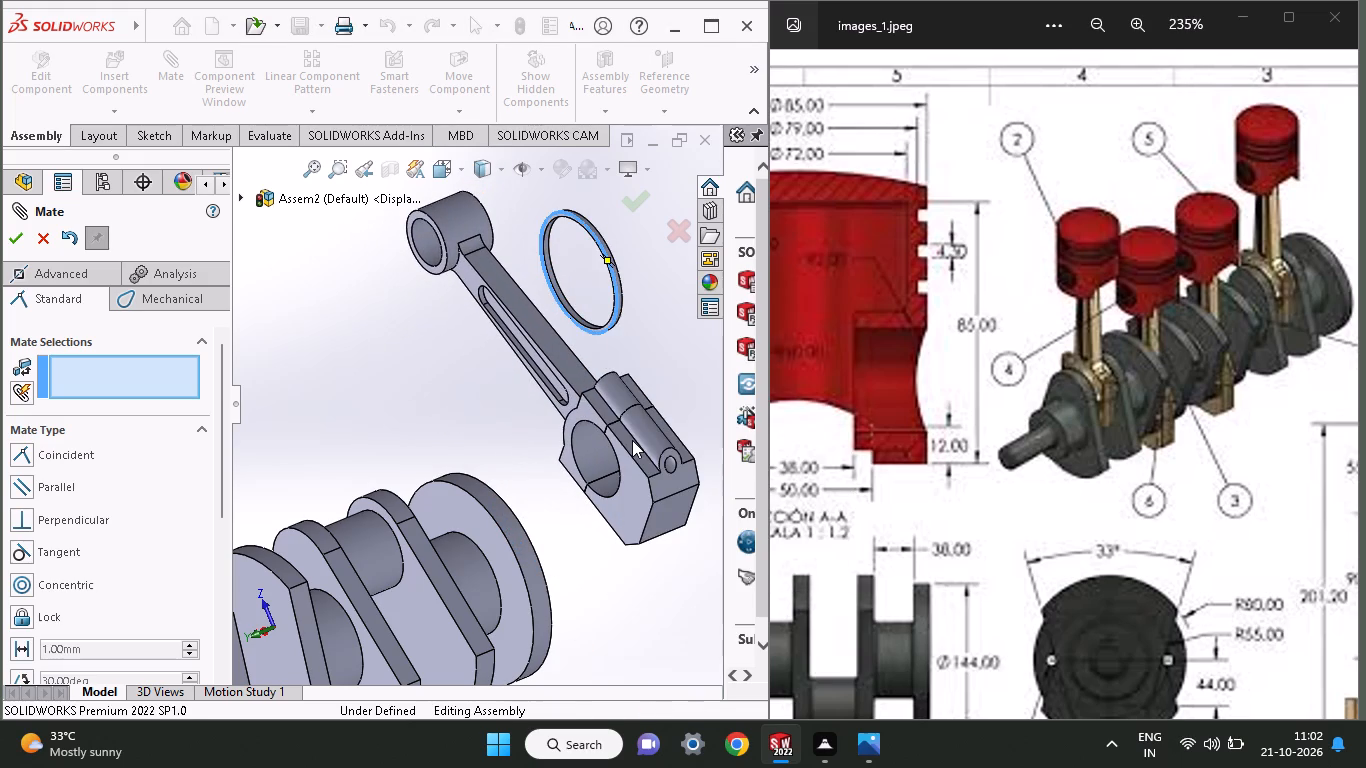
Slide the connecting rod and bearing cap back along the crankshaft to the first journal near the shaft end.
{"action": "scroll", "coordinate": [632, 440], "scroll_direction": "up", "scroll_amount": 5, "text": "ctrl"}
{"action": "middle_click_drag", "start_coordinate": [578, 501], "coordinate": [570, 577]}
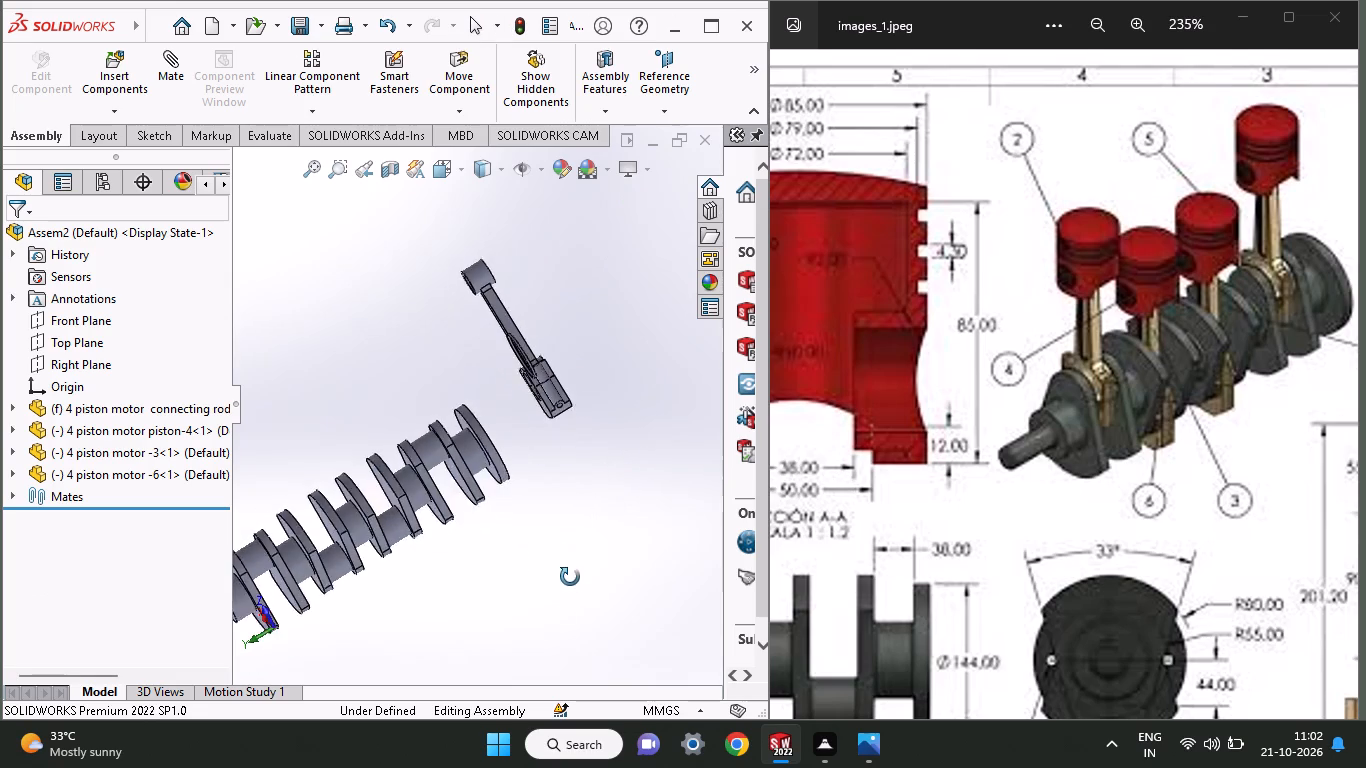
{"action": "middle_click_drag", "start_coordinate": [570, 577], "coordinate": [573, 608]}
{"action": "left_click_drag", "start_coordinate": [556, 403], "coordinate": [288, 569]}
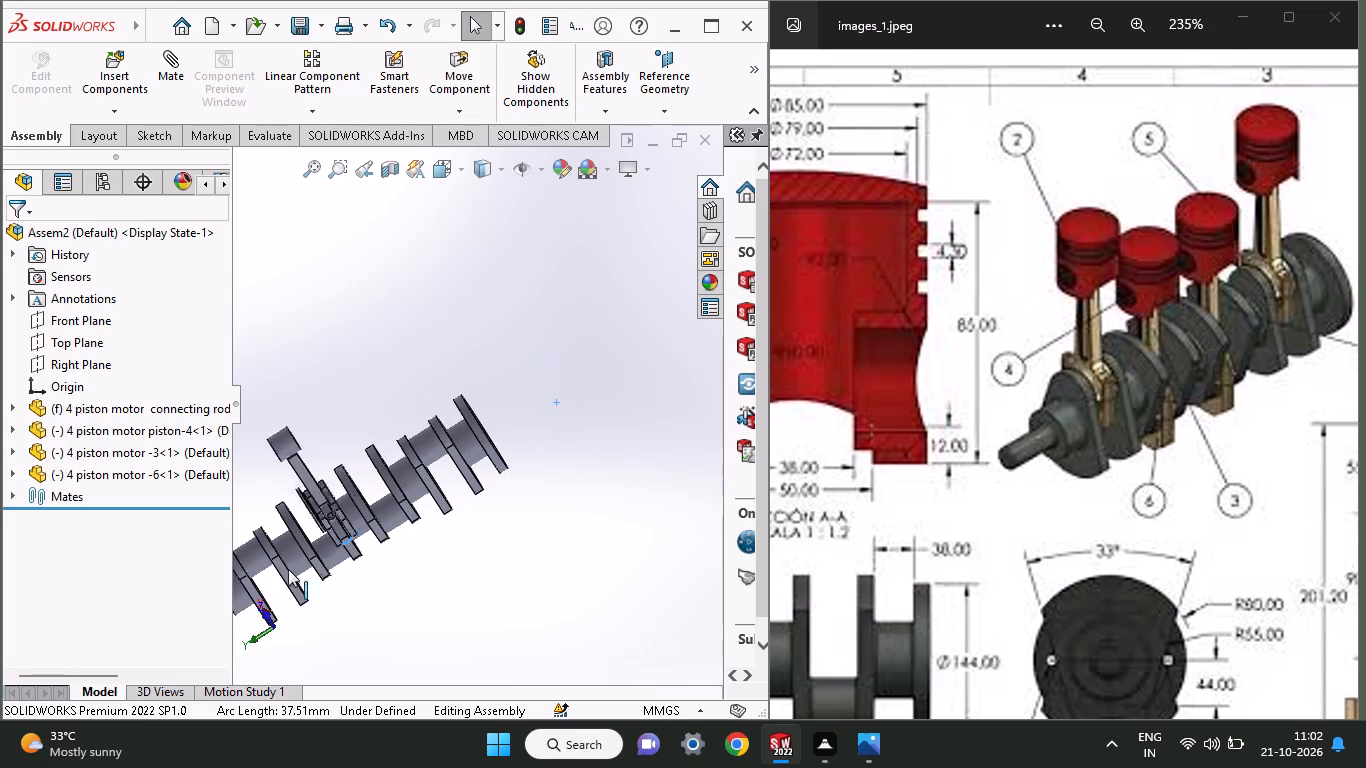
{"action": "left_click_drag", "start_coordinate": [288, 569], "coordinate": [217, 595]}
Delete the ring component 4 piston motor -6 from the assembly.
{"action": "middle_click_drag", "start_coordinate": [301, 596], "coordinate": [361, 574]}
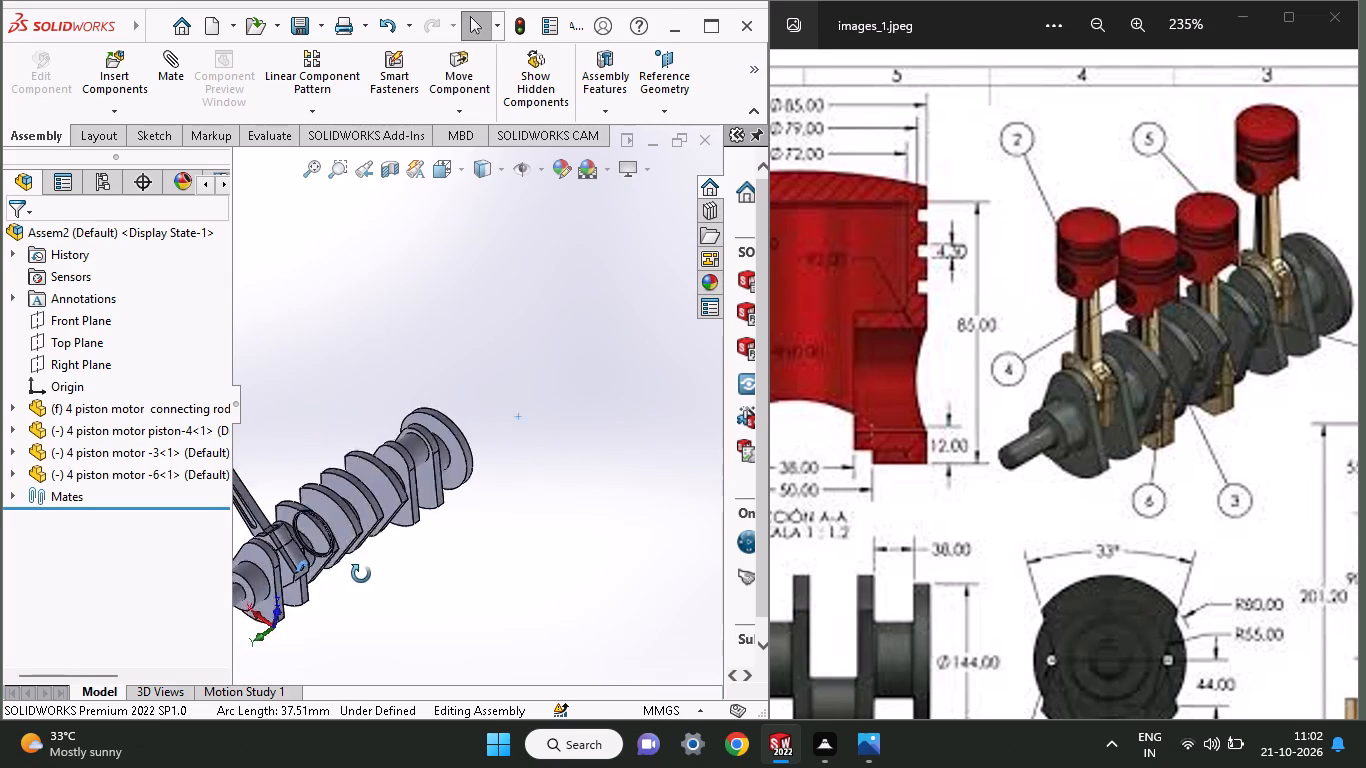
{"action": "middle_click_drag", "start_coordinate": [361, 574], "coordinate": [582, 570]}
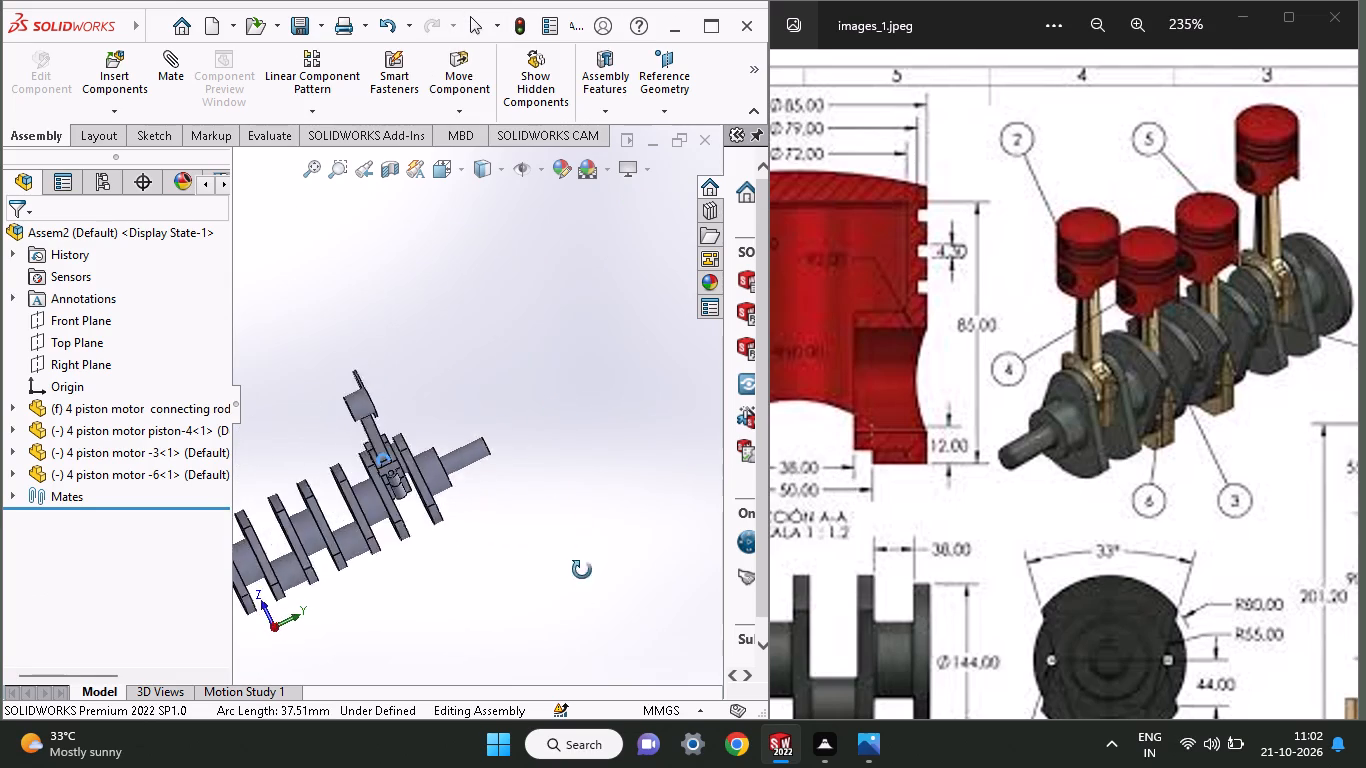
{"action": "middle_click_drag", "start_coordinate": [582, 570], "coordinate": [563, 642]}
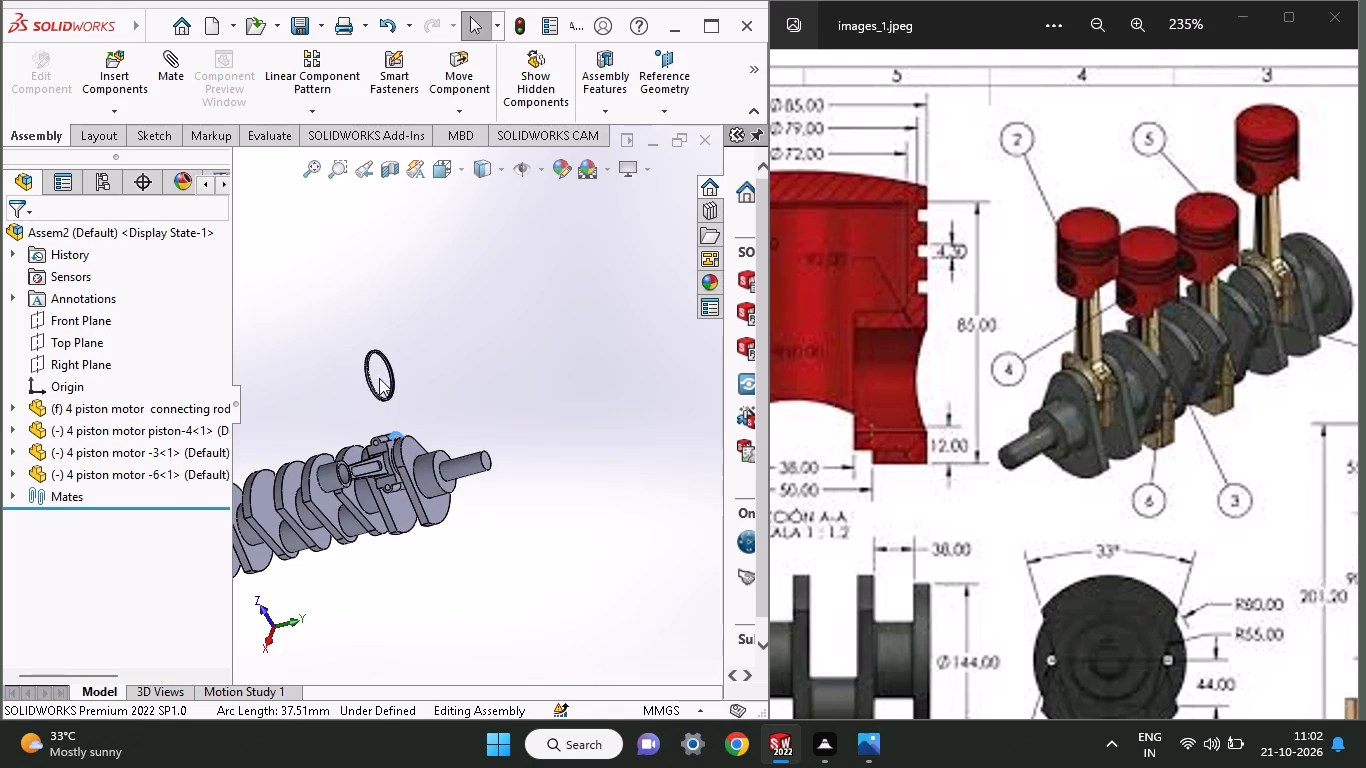
{"action": "right_click", "coordinate": [371, 382]}
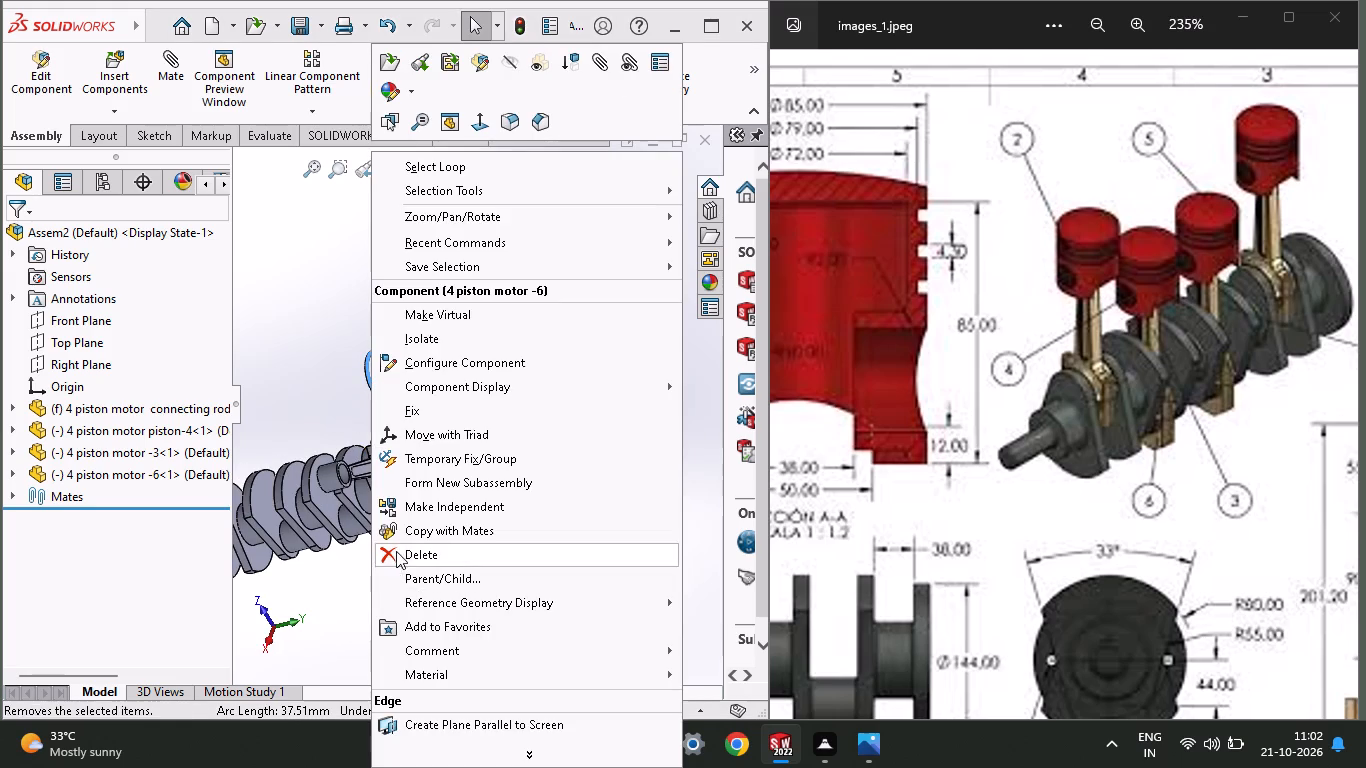
{"action": "left_click", "coordinate": [396, 544]}
Swing the connecting rod around its crankshaft journal by its small end.
{"action": "scroll", "coordinate": [424, 490], "scroll_direction": "up", "scroll_amount": 1, "text": "ctrl"}
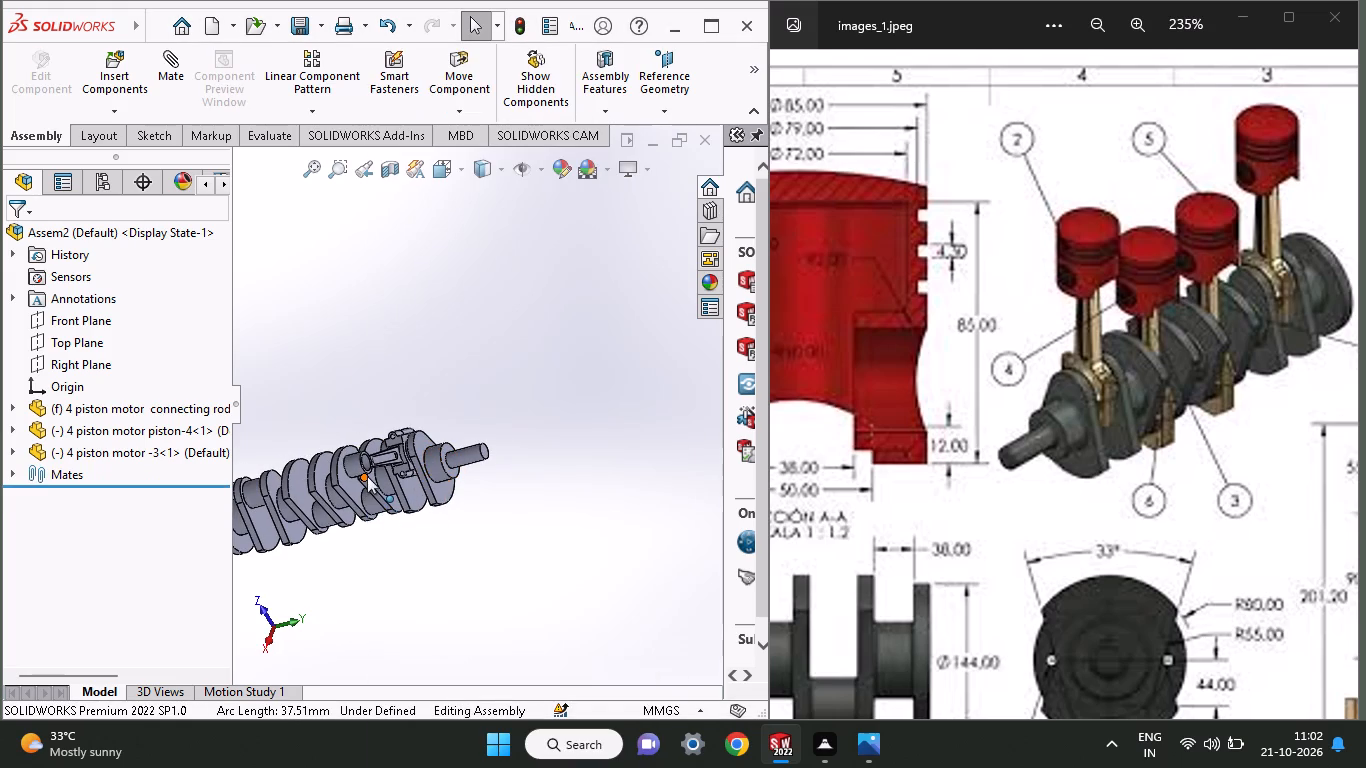
{"action": "left_click_drag", "start_coordinate": [367, 476], "coordinate": [373, 420]}
{"action": "left_click", "coordinate": [383, 419]}
{"action": "left_click_drag", "start_coordinate": [351, 495], "coordinate": [351, 393]}
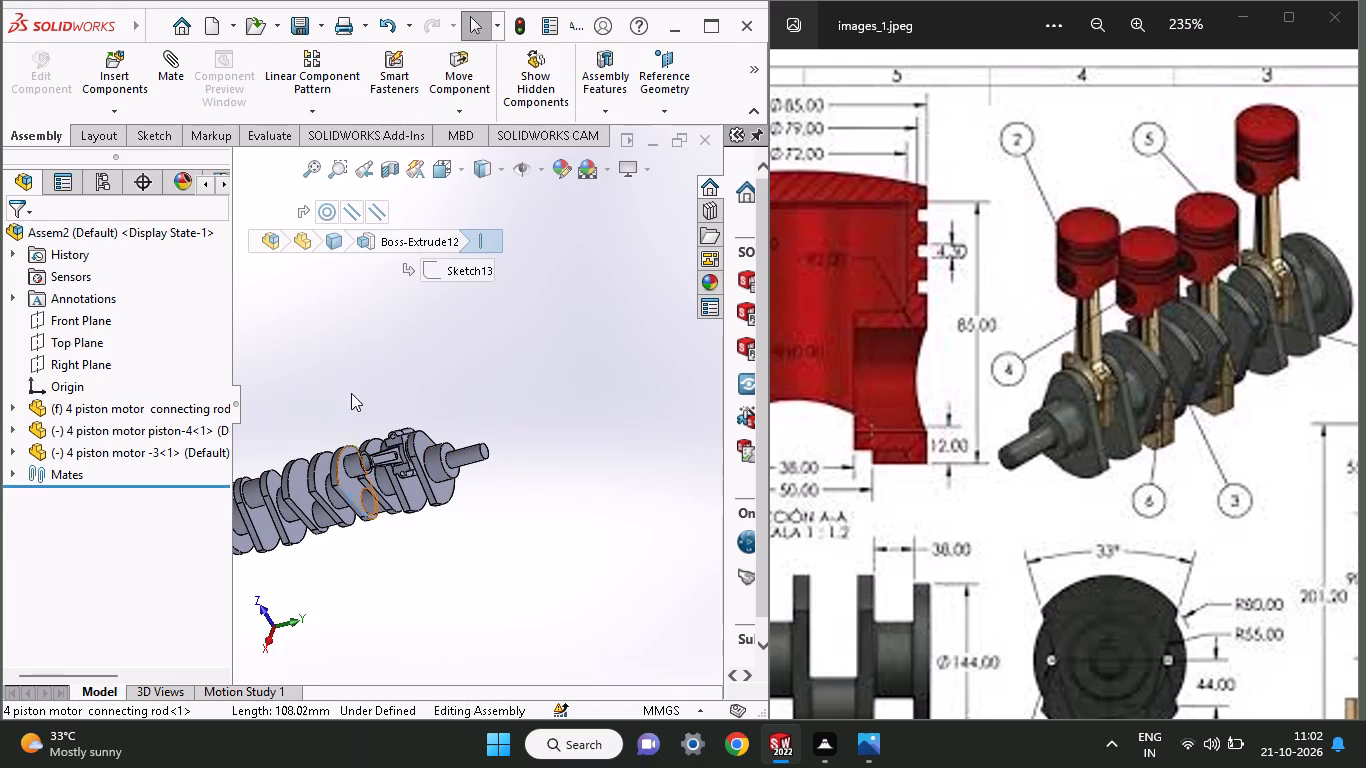
{"action": "left_click_drag", "start_coordinate": [351, 393], "coordinate": [348, 363]}
{"action": "left_click_drag", "start_coordinate": [362, 469], "coordinate": [374, 470]}
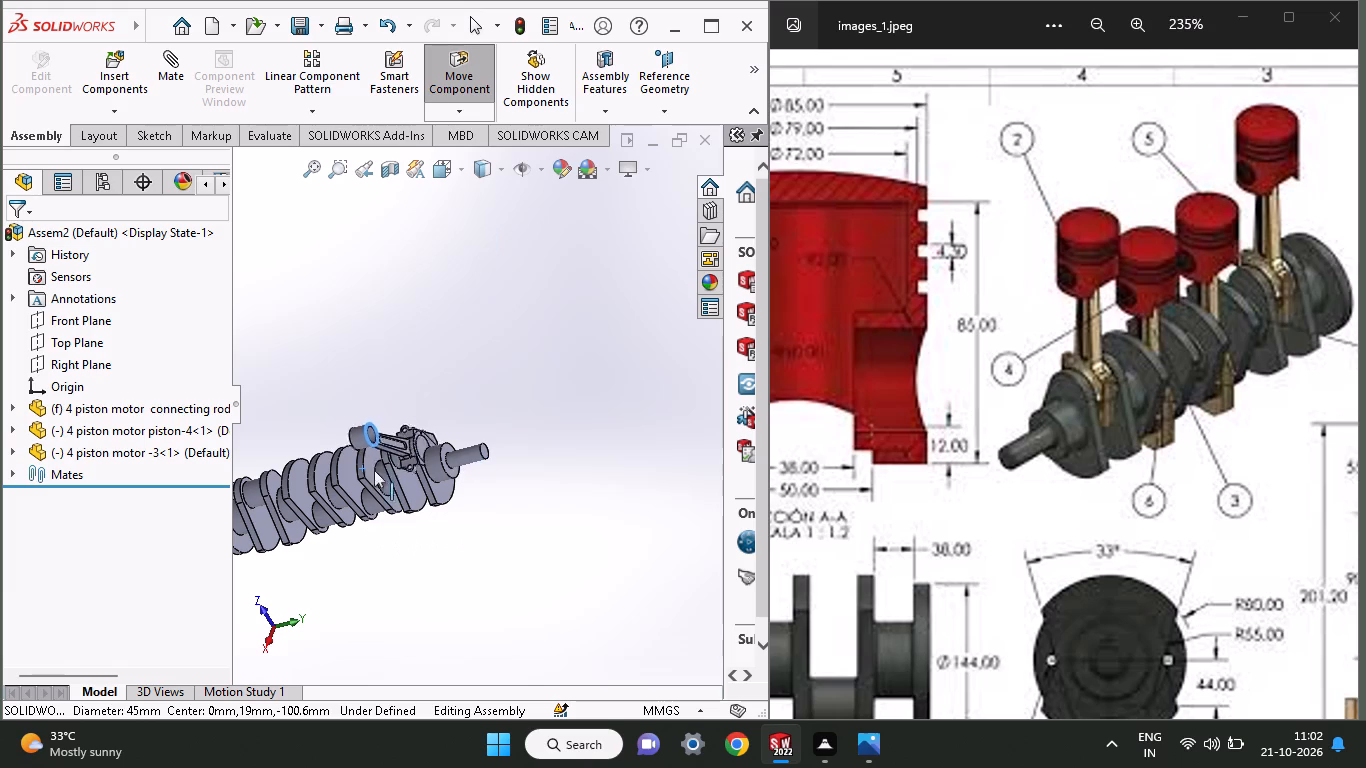
{"action": "left_click_drag", "start_coordinate": [374, 470], "coordinate": [337, 288]}
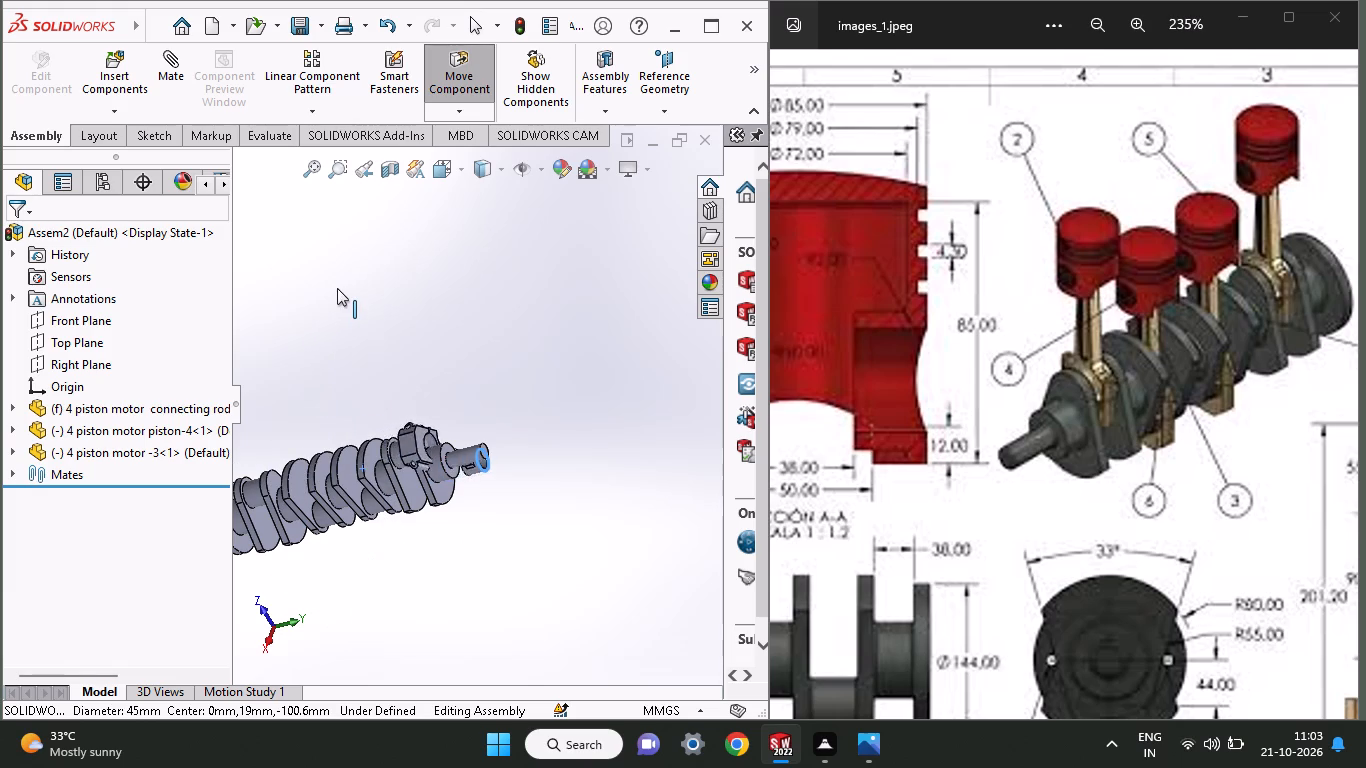
{"action": "left_click_drag", "start_coordinate": [337, 288], "coordinate": [326, 315]}
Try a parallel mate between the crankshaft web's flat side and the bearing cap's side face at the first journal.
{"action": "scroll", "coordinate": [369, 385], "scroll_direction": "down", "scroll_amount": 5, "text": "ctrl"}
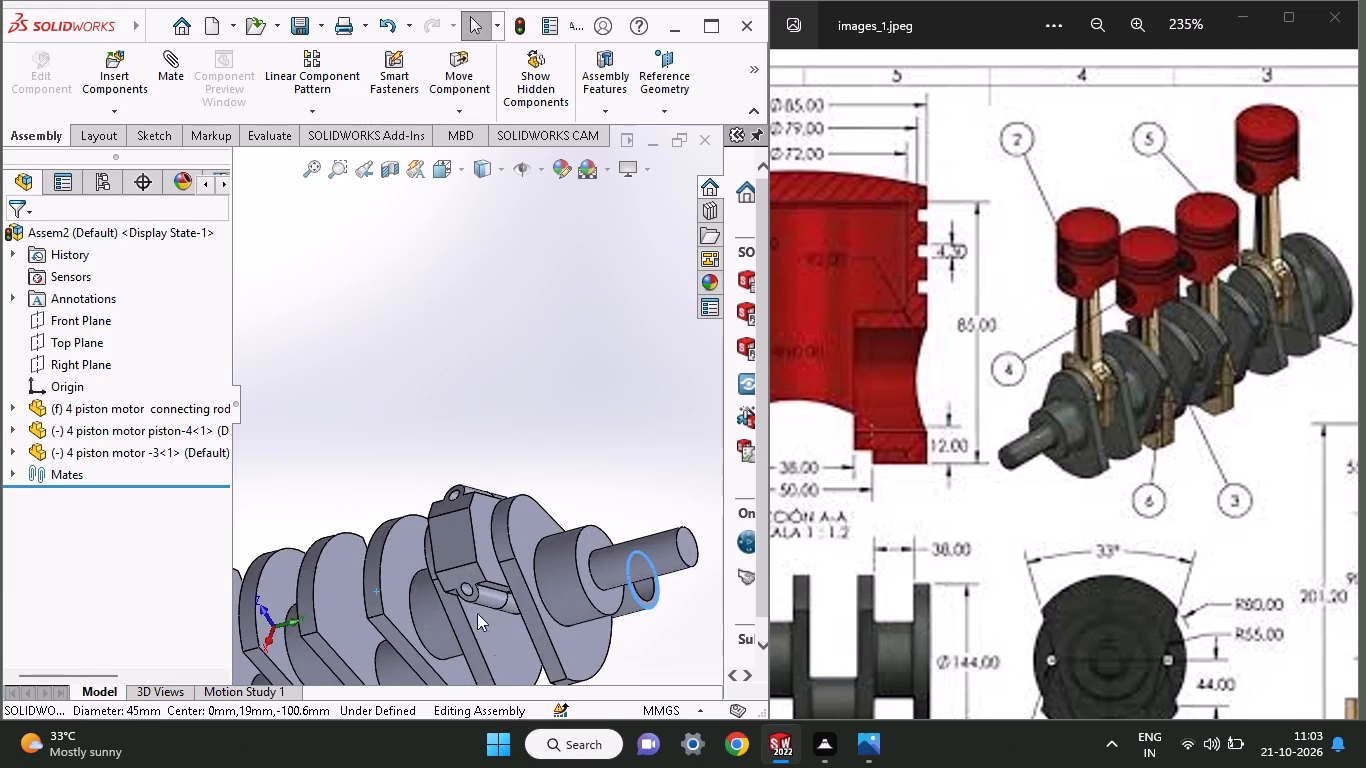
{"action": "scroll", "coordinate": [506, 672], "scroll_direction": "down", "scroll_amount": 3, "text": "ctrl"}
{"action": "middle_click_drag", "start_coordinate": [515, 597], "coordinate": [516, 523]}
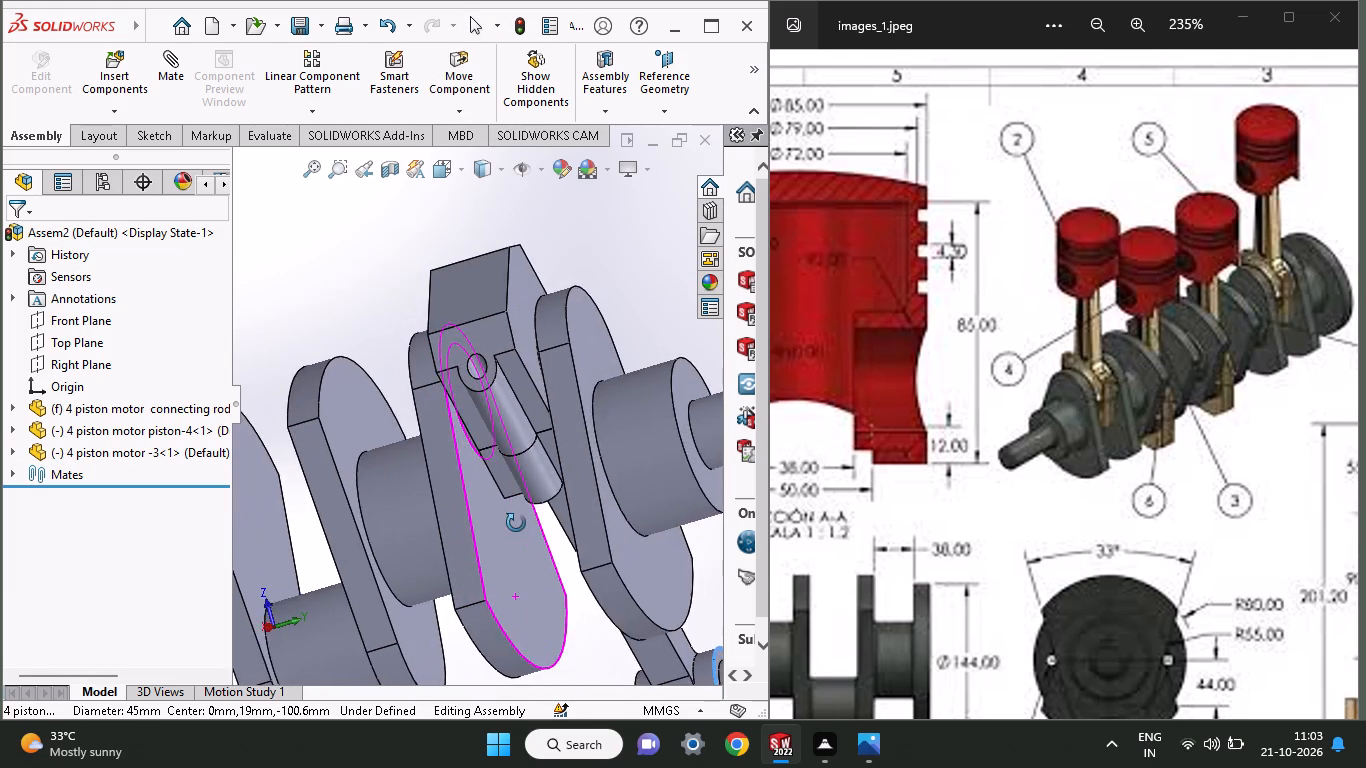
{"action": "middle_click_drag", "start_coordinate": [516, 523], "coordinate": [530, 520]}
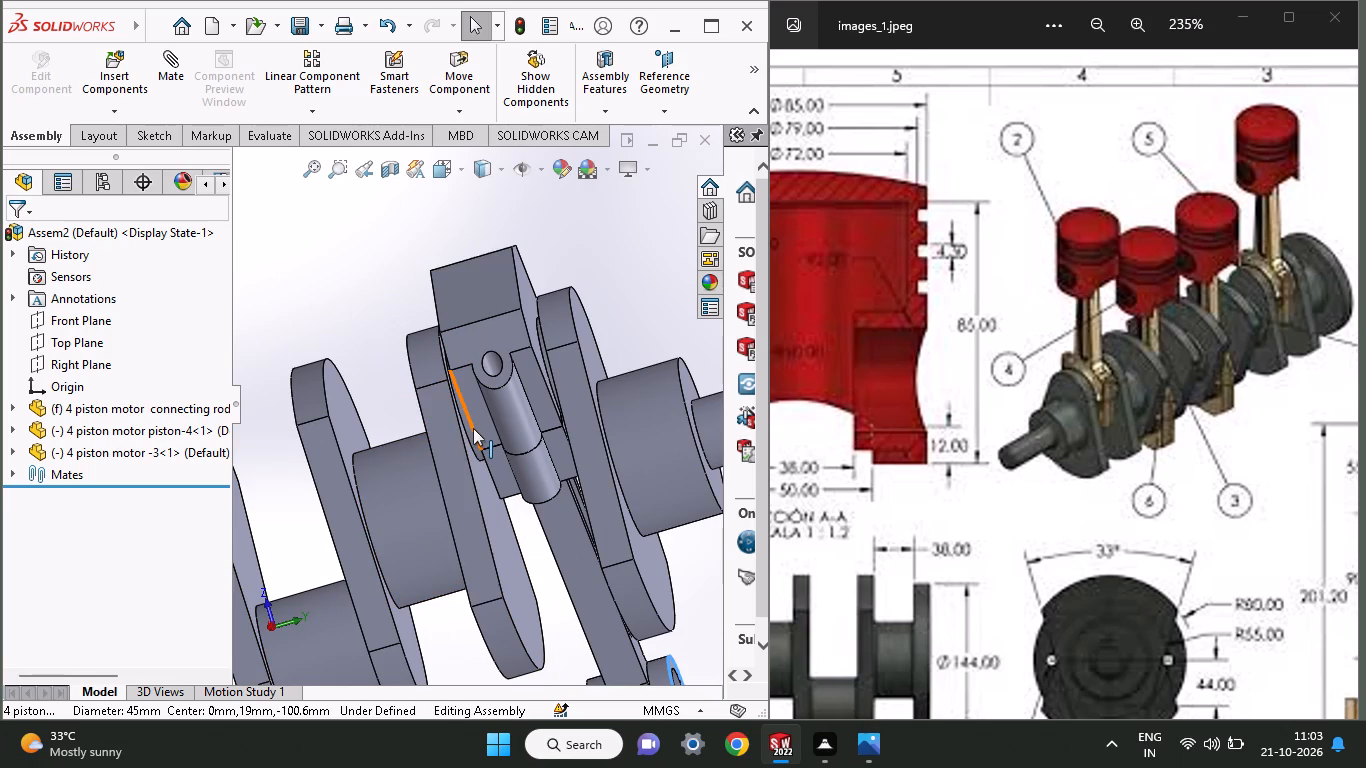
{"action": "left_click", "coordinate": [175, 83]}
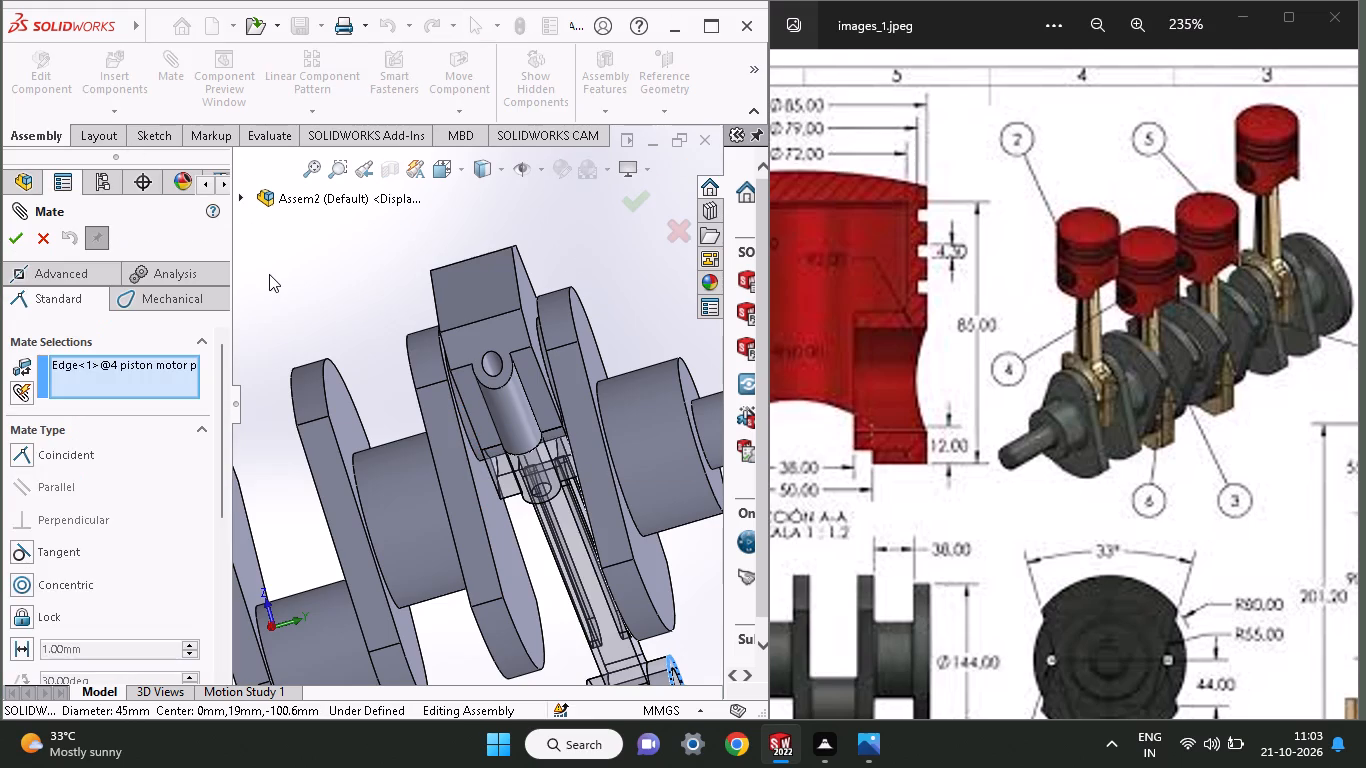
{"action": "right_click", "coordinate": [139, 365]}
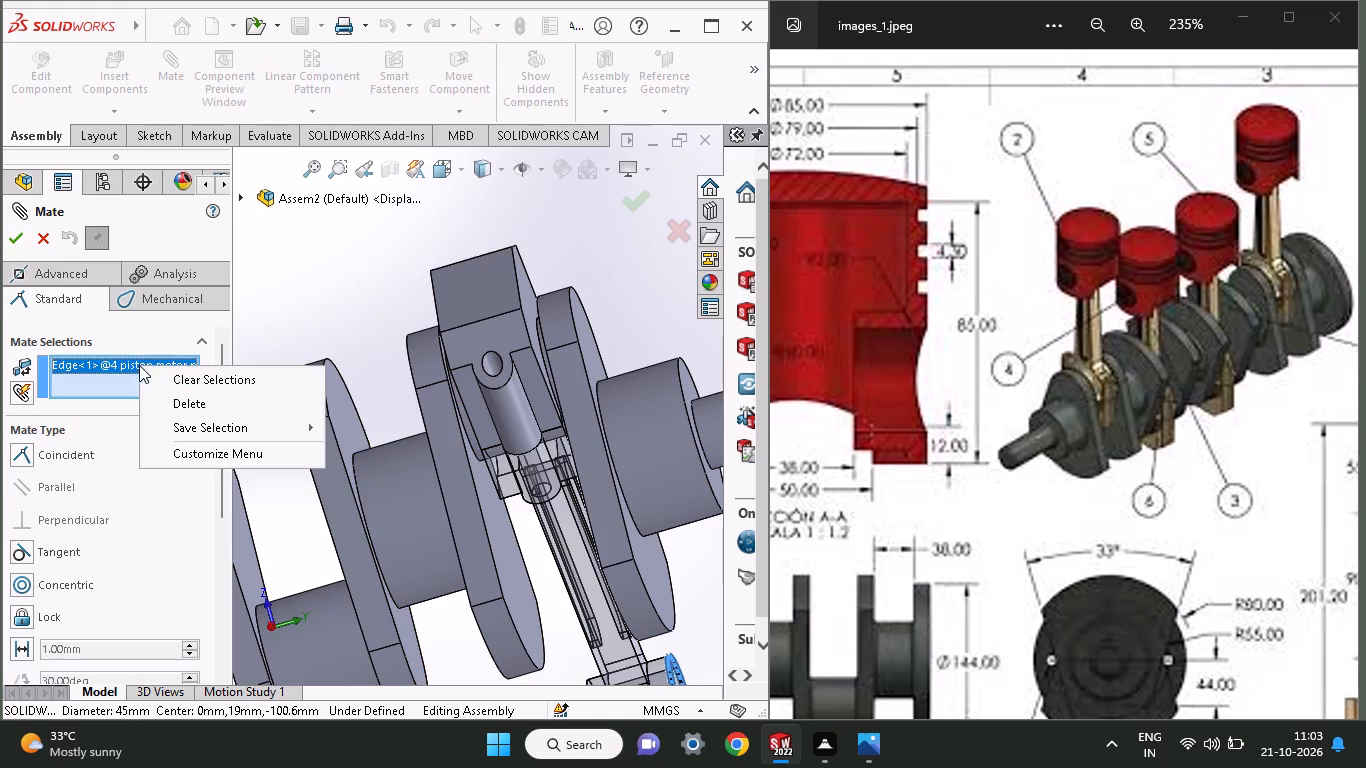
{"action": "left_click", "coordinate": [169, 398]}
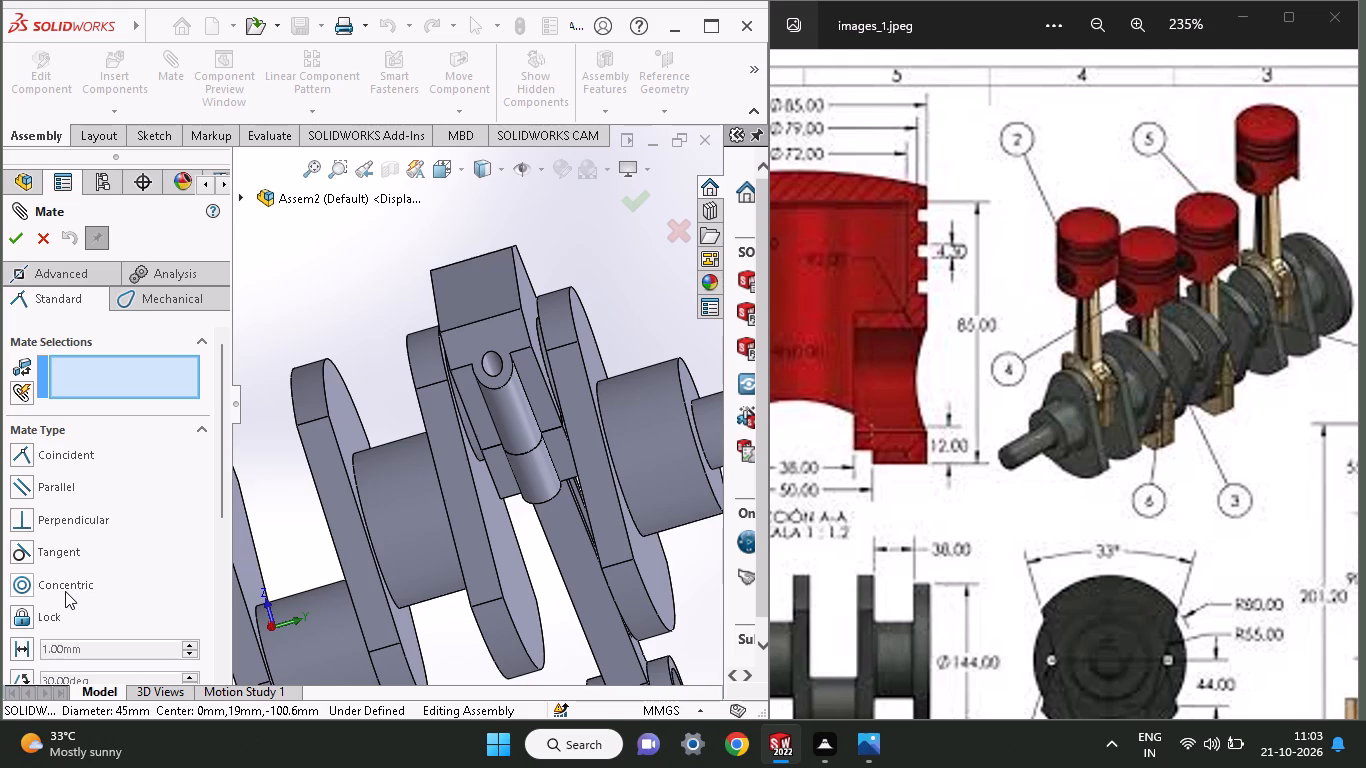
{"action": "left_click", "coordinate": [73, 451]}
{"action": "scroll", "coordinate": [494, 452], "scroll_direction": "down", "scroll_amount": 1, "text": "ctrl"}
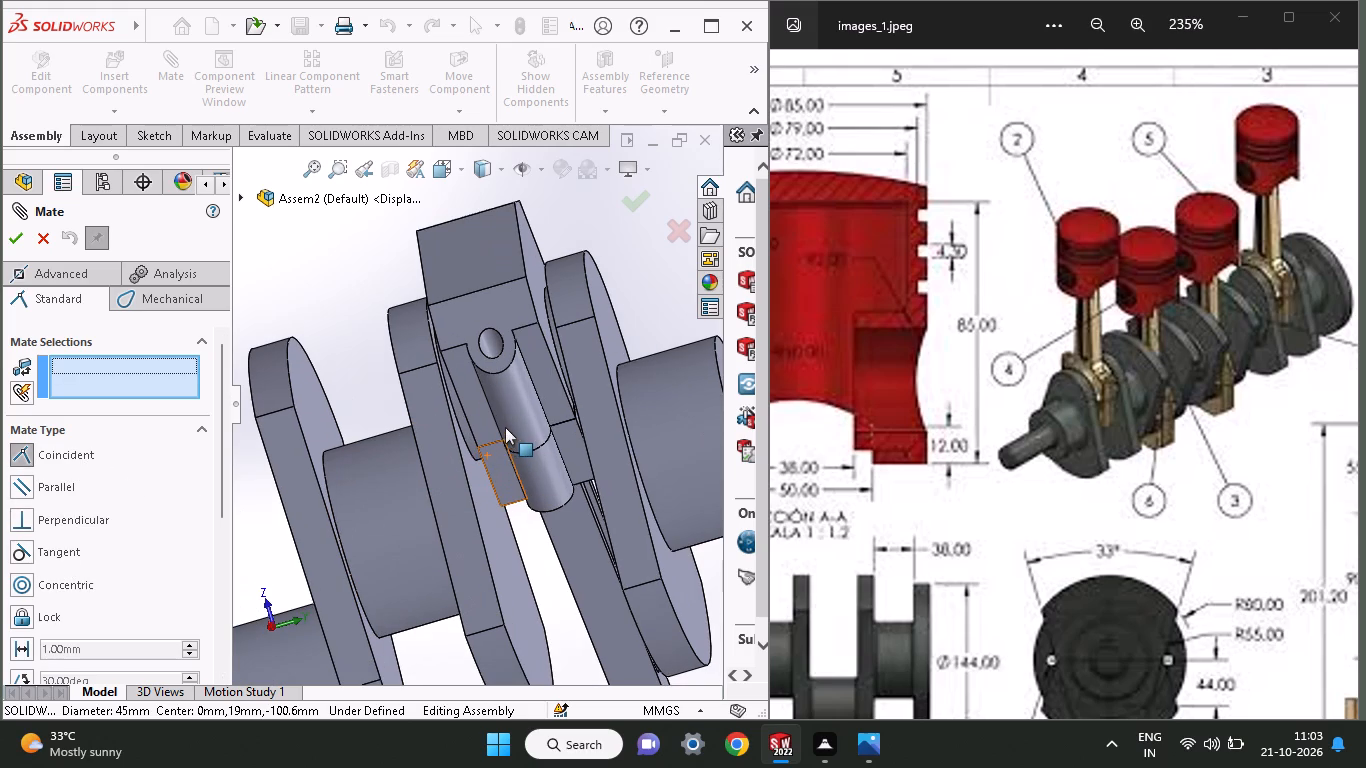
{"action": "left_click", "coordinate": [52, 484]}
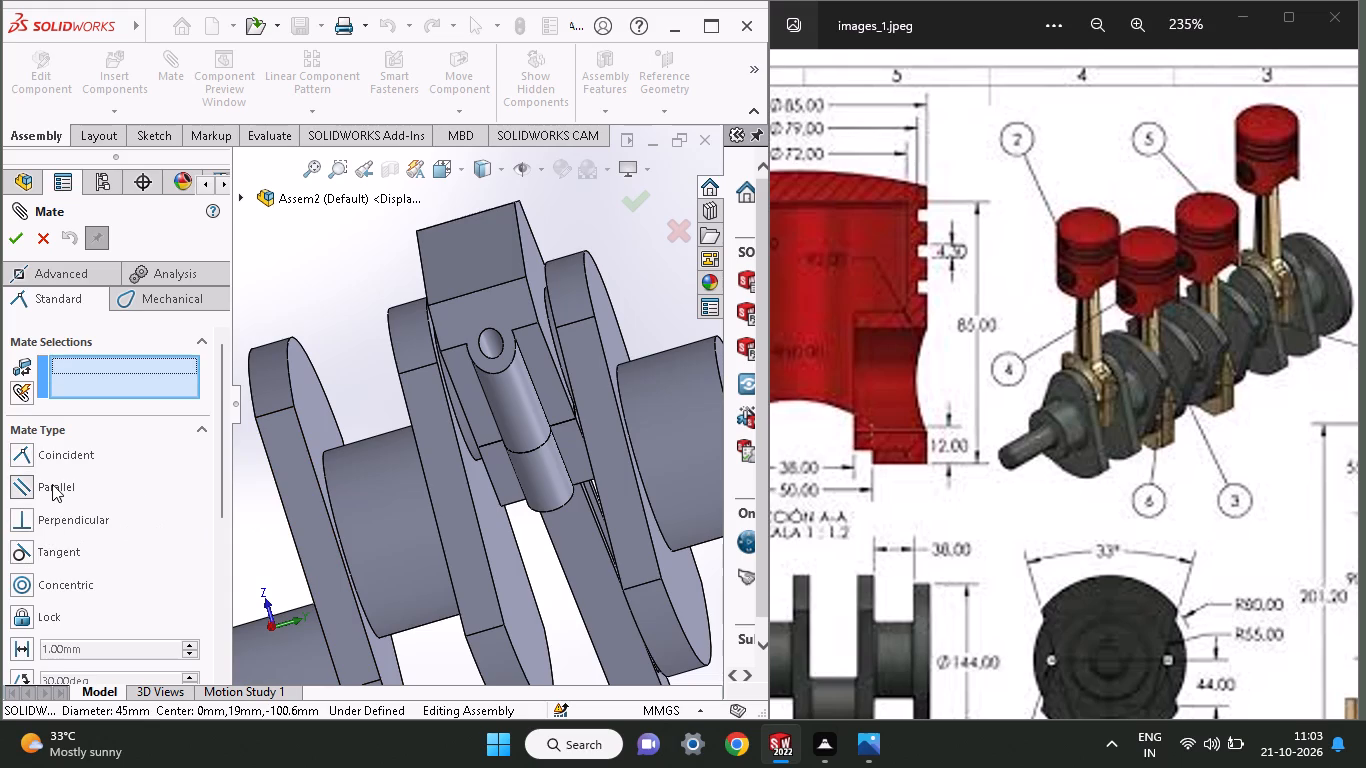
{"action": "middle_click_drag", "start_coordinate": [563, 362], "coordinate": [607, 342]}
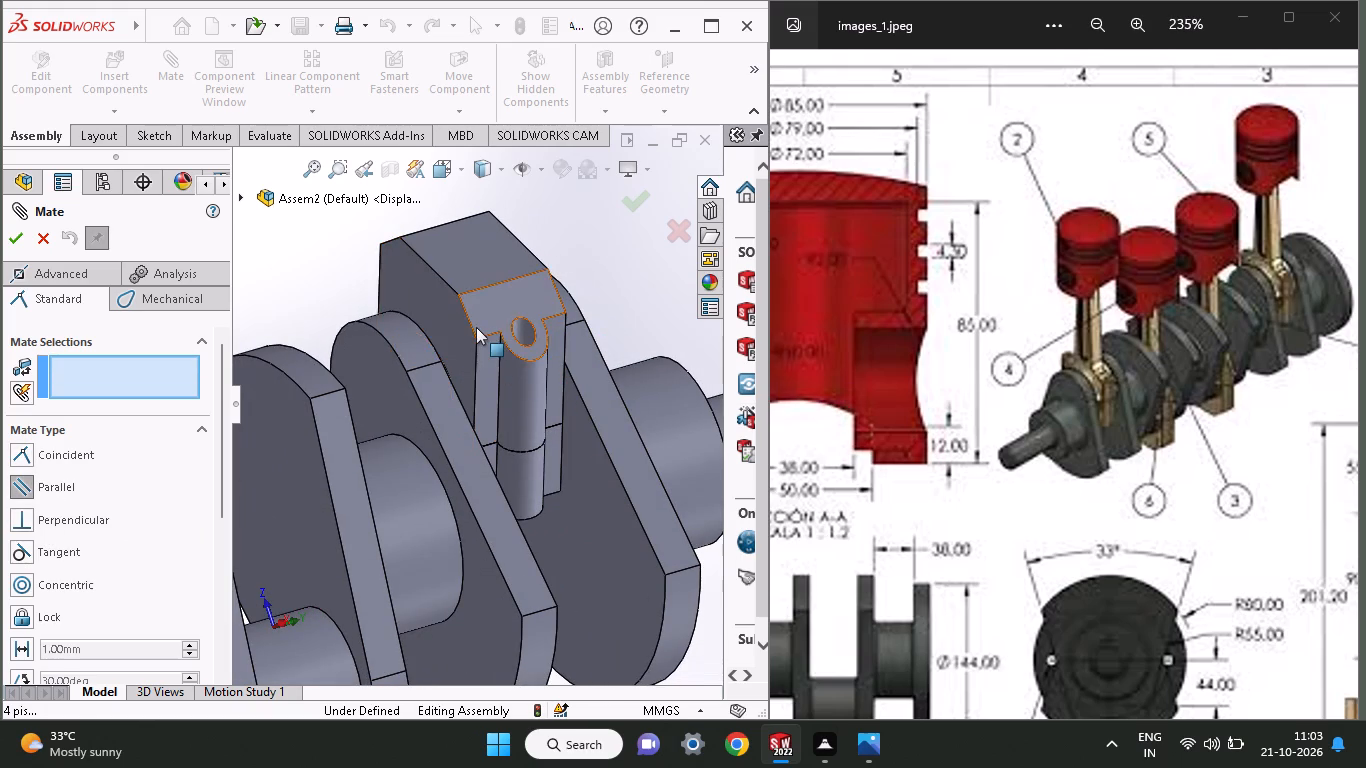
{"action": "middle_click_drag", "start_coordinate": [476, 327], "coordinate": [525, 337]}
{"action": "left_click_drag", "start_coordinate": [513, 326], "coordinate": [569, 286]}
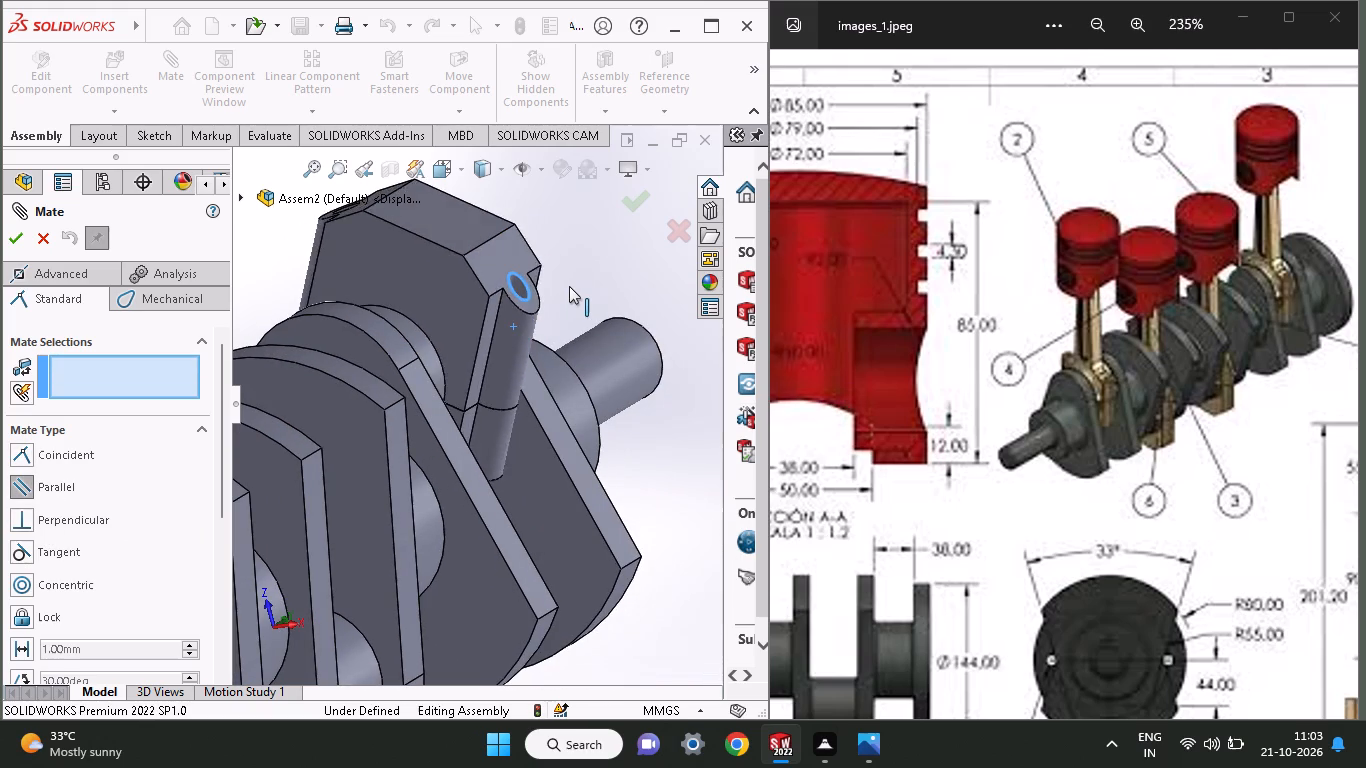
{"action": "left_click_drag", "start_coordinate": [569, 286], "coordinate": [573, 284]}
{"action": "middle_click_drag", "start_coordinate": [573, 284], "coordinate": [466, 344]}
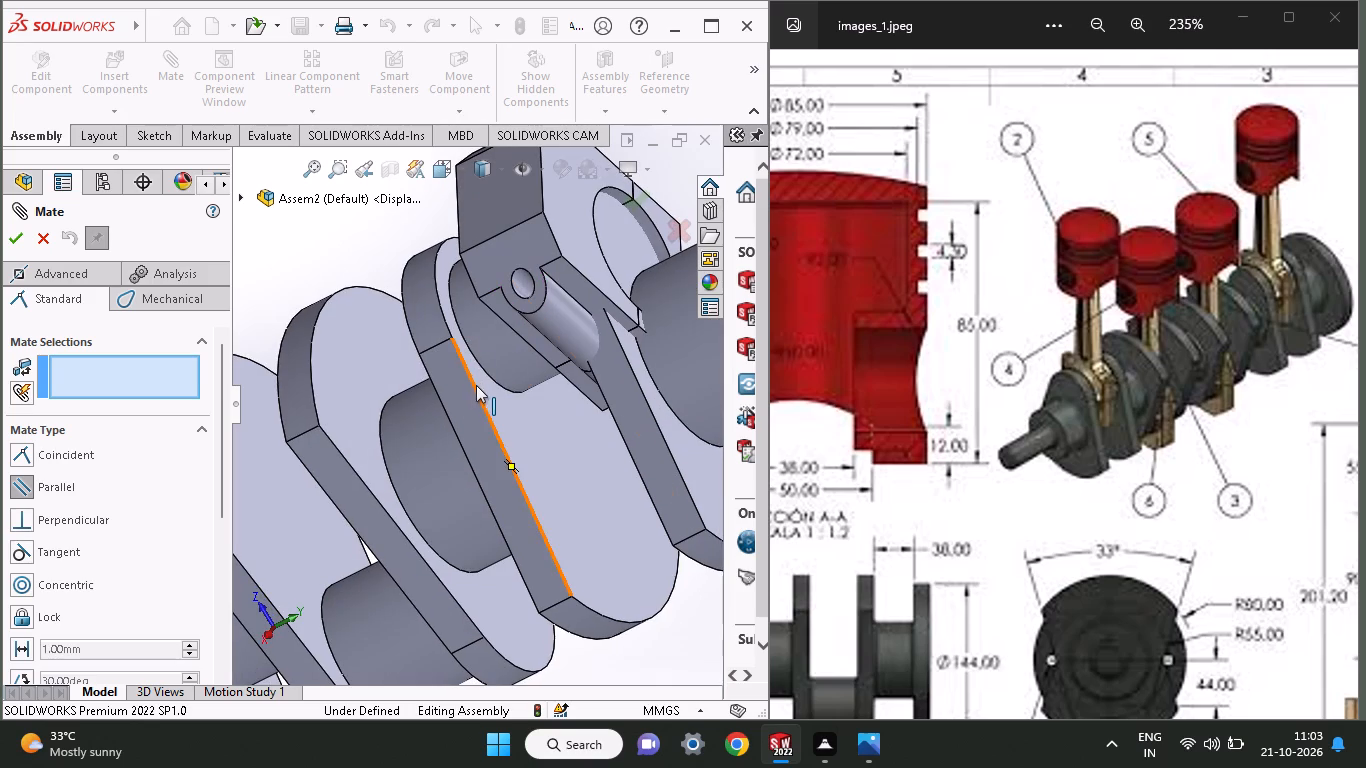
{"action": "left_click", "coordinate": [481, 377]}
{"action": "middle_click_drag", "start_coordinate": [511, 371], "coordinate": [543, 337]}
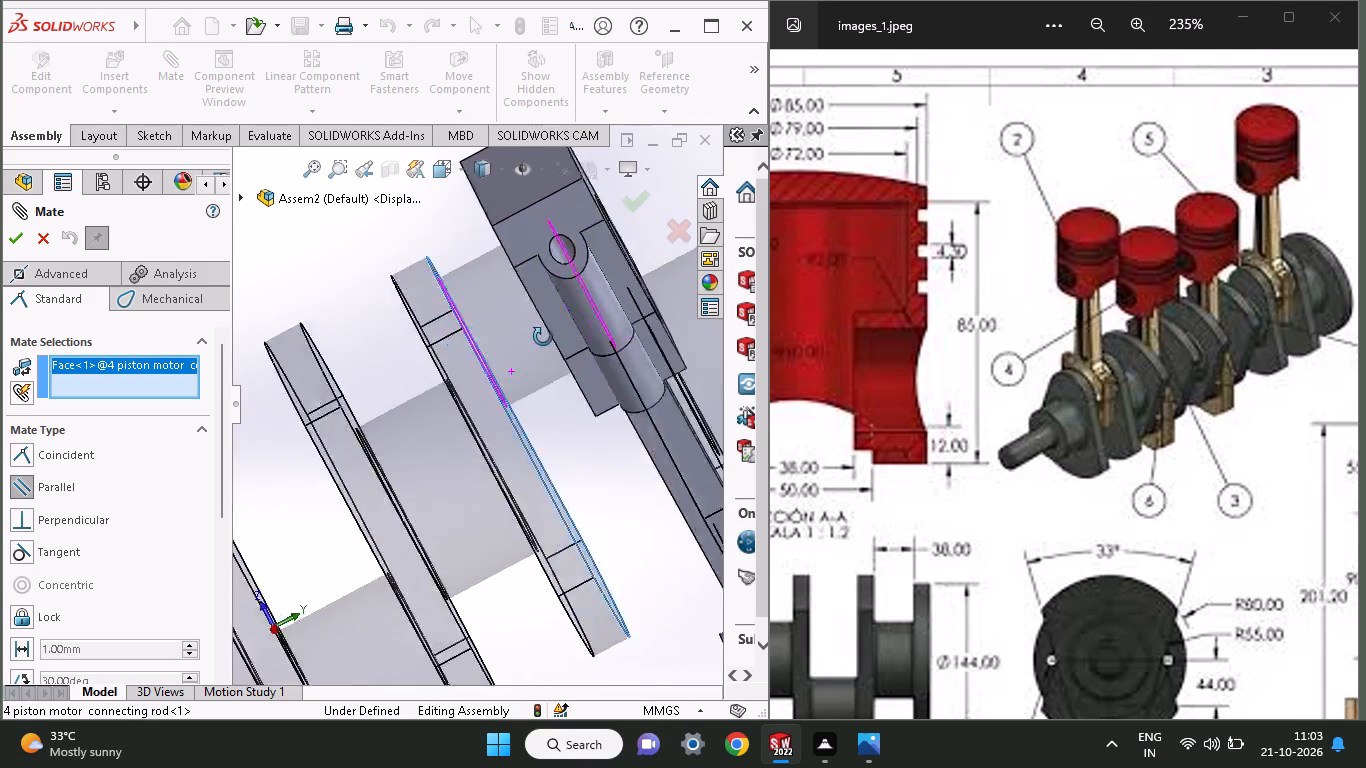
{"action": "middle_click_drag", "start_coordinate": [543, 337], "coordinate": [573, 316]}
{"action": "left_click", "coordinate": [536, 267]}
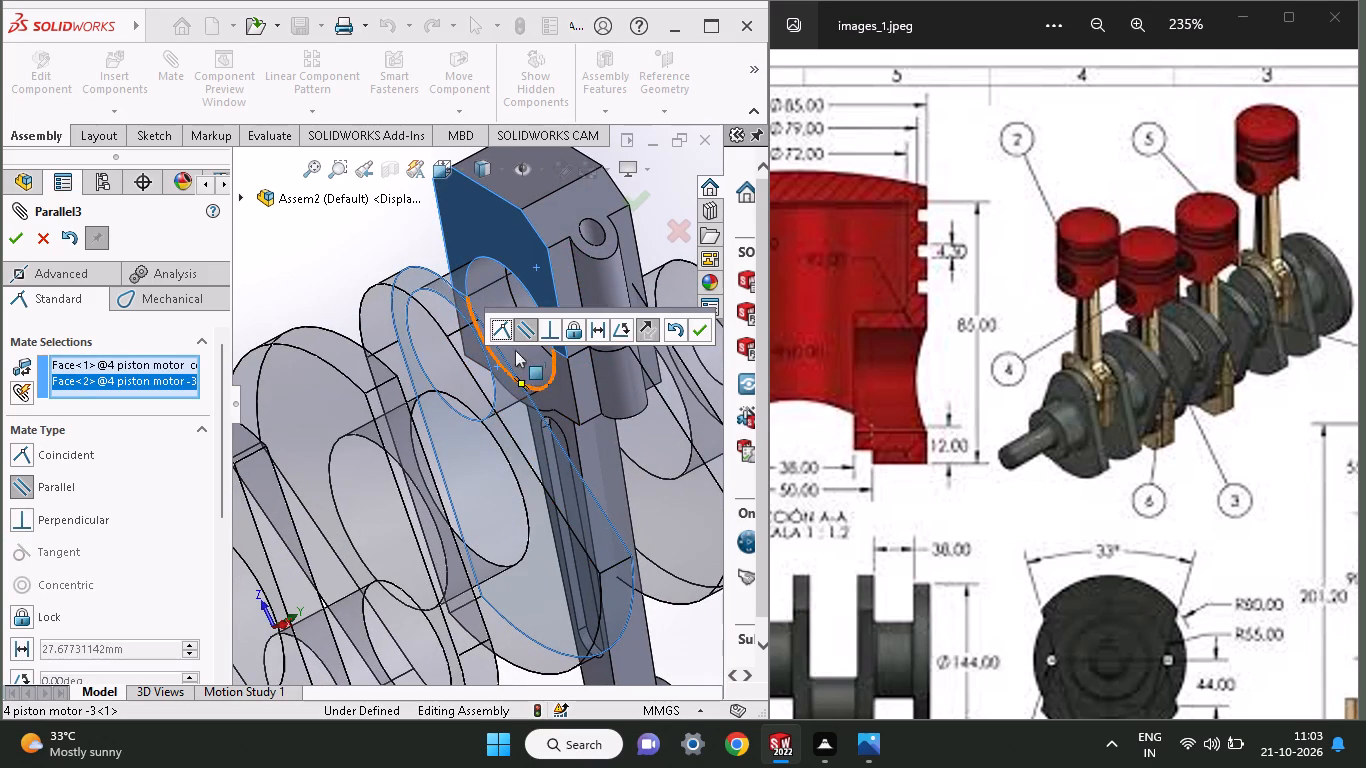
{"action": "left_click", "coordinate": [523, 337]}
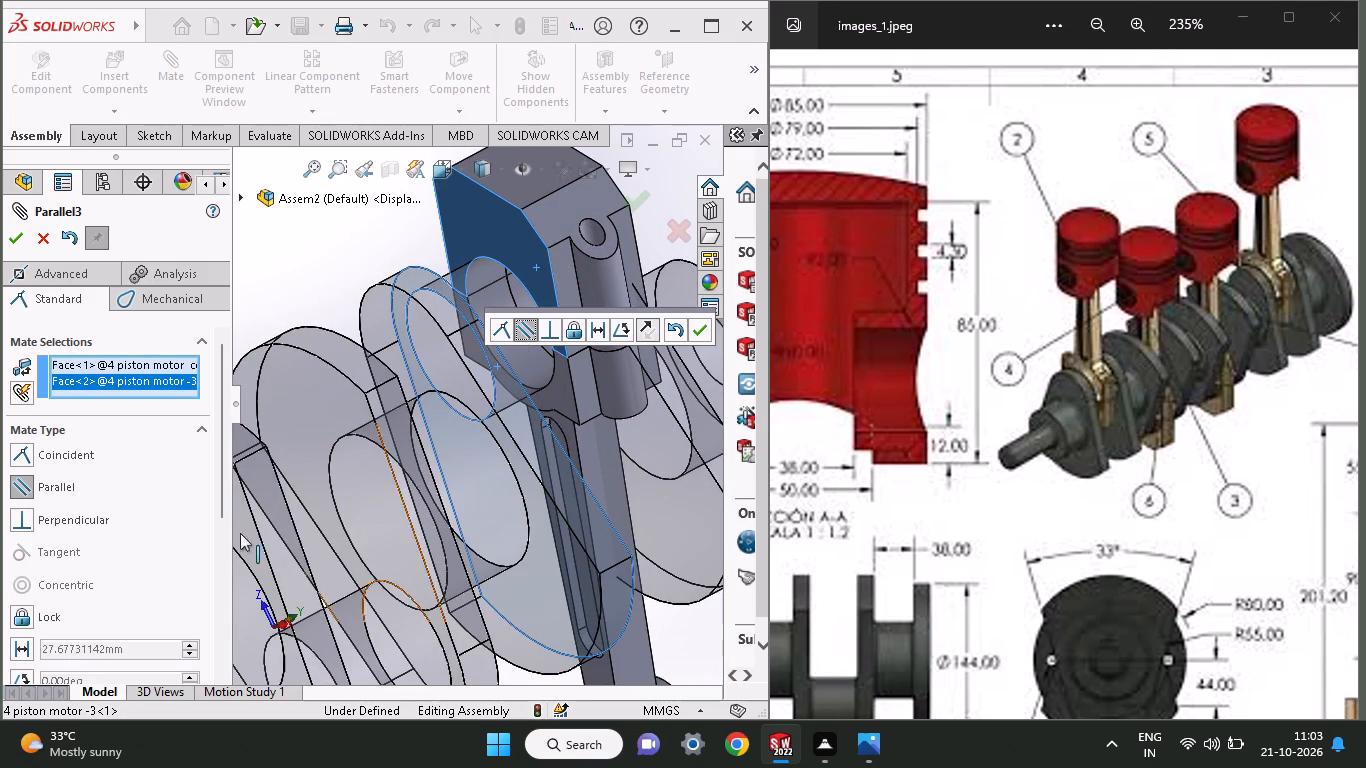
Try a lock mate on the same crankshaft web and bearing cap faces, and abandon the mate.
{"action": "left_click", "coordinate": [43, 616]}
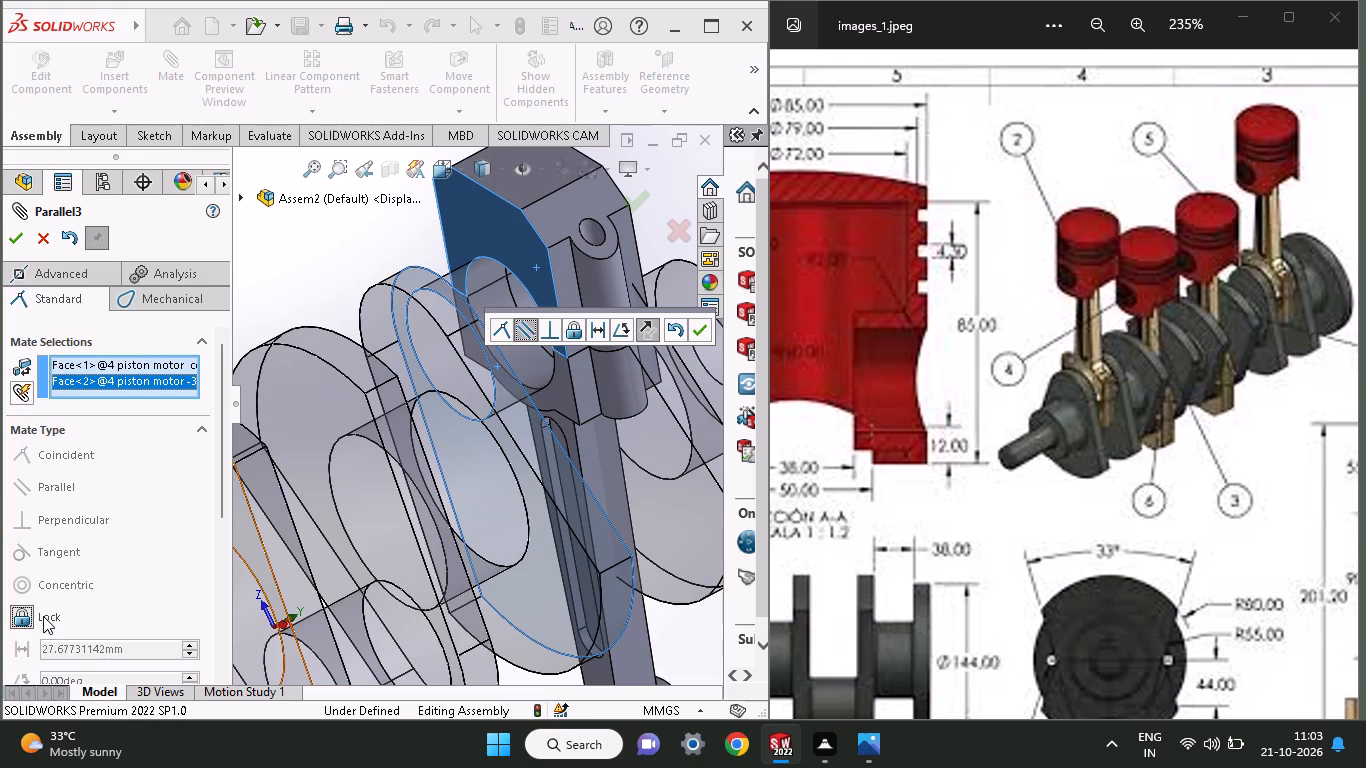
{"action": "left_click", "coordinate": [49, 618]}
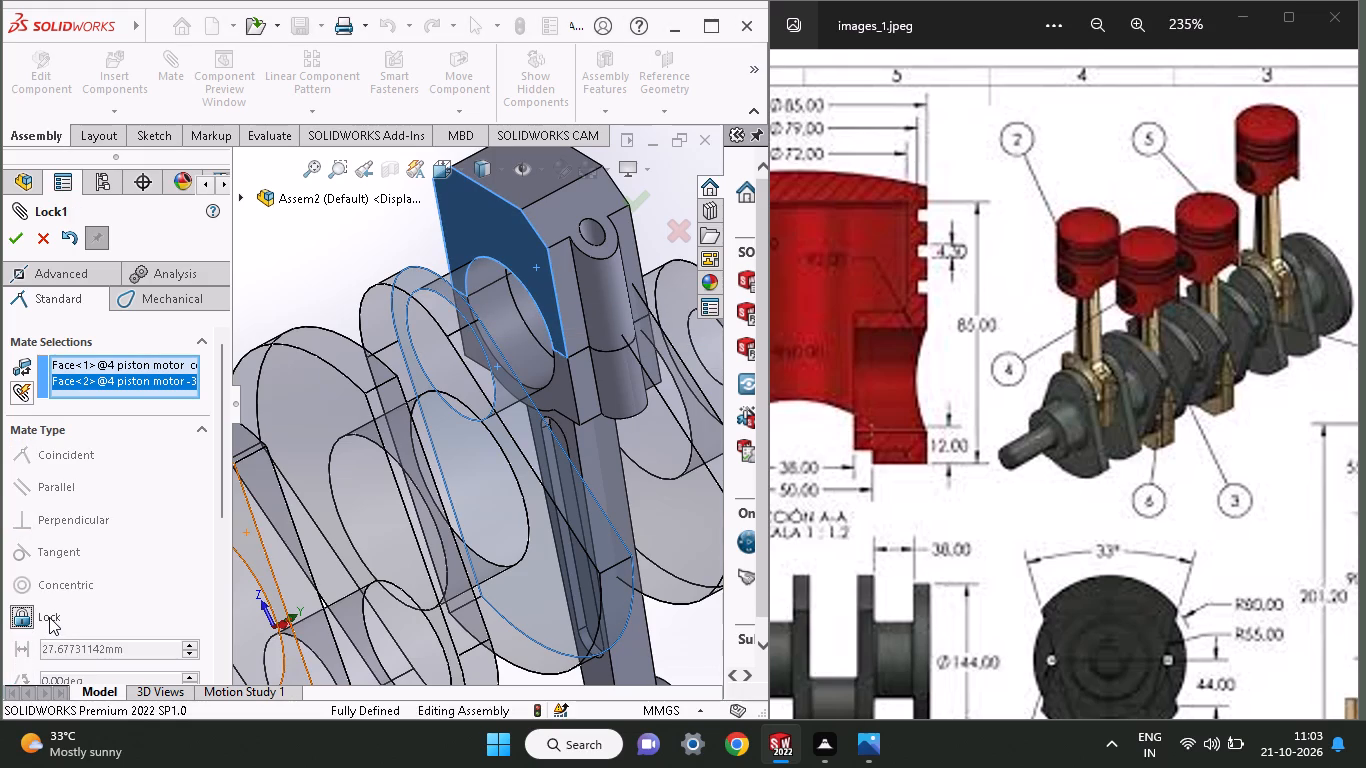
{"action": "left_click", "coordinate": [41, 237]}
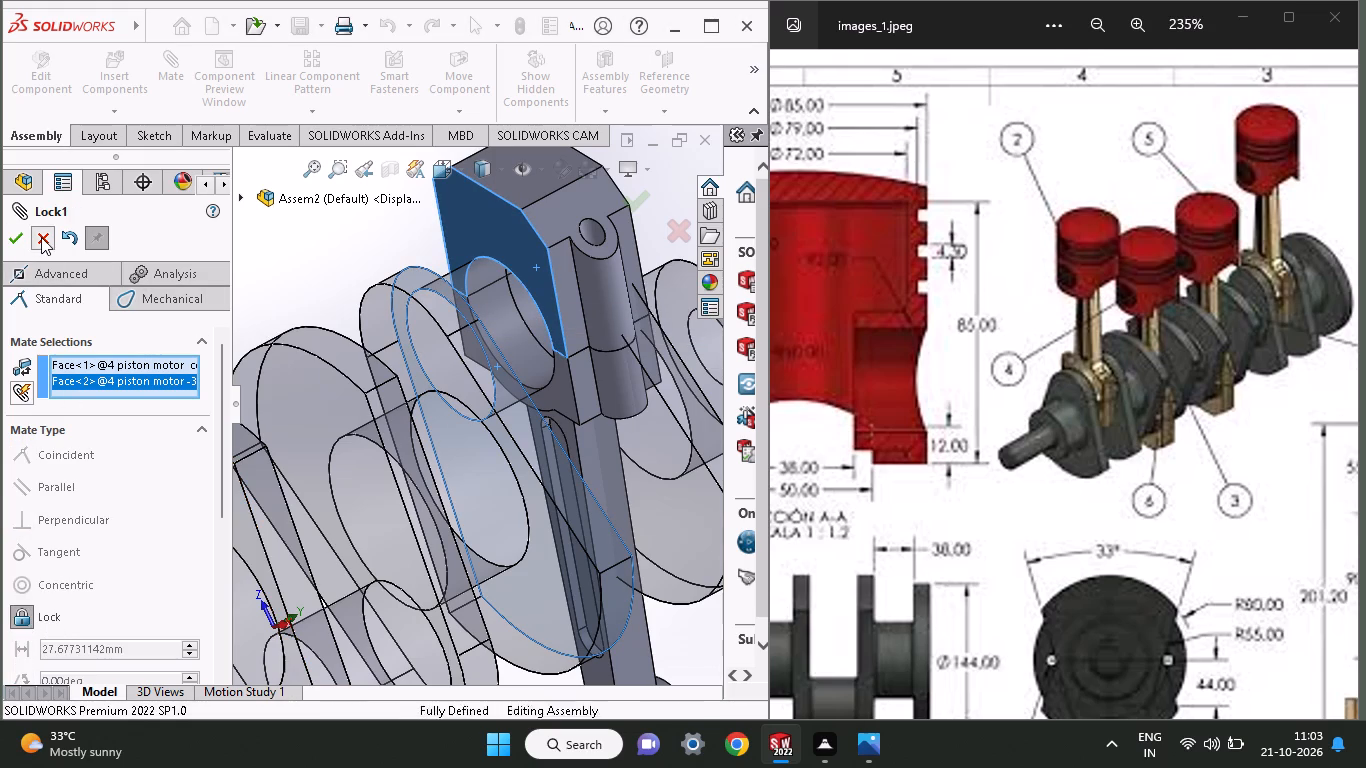
Swing the bearing cap and connecting rod around the crankshaft journal until the cap's bolt lugs tilt across the web.
{"action": "left_click_drag", "start_coordinate": [587, 329], "coordinate": [513, 388]}
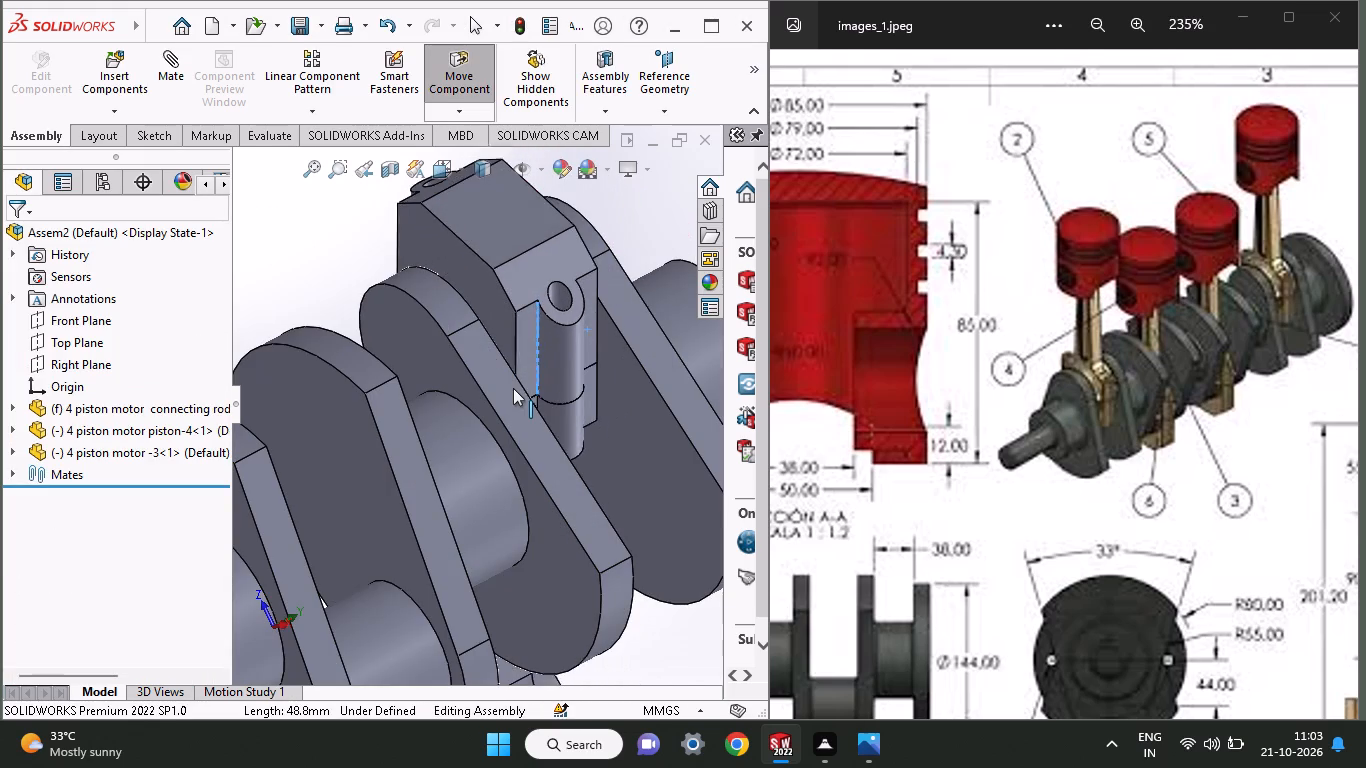
{"action": "left_click_drag", "start_coordinate": [513, 388], "coordinate": [542, 457]}
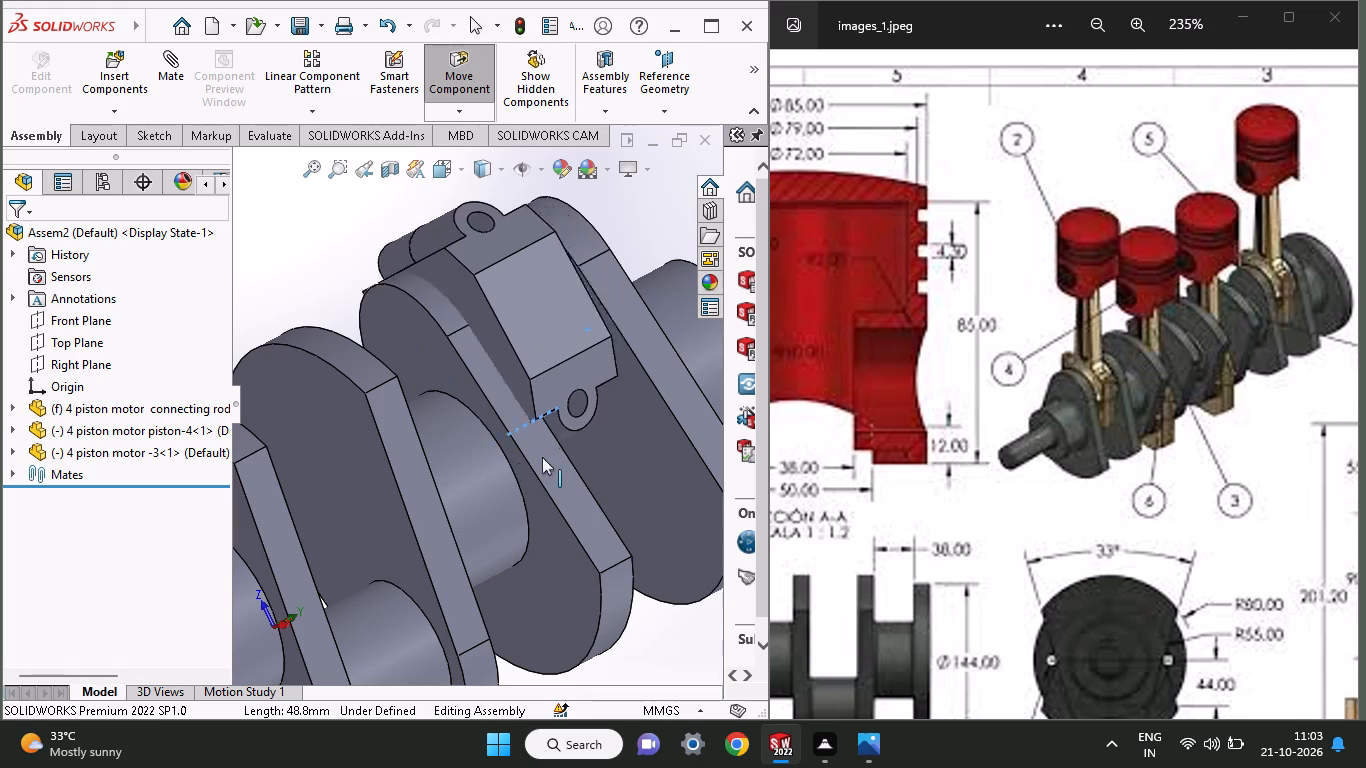
{"action": "left_click_drag", "start_coordinate": [542, 457], "coordinate": [510, 509]}
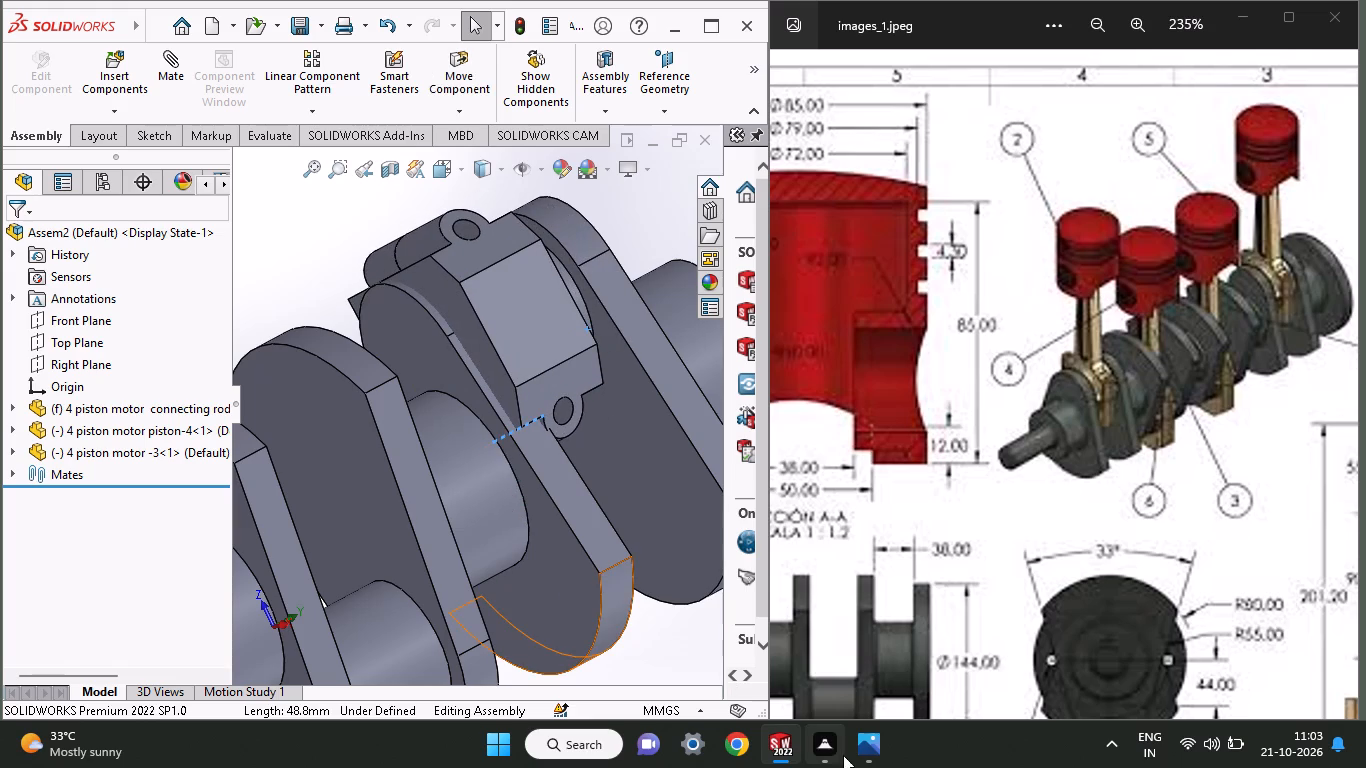